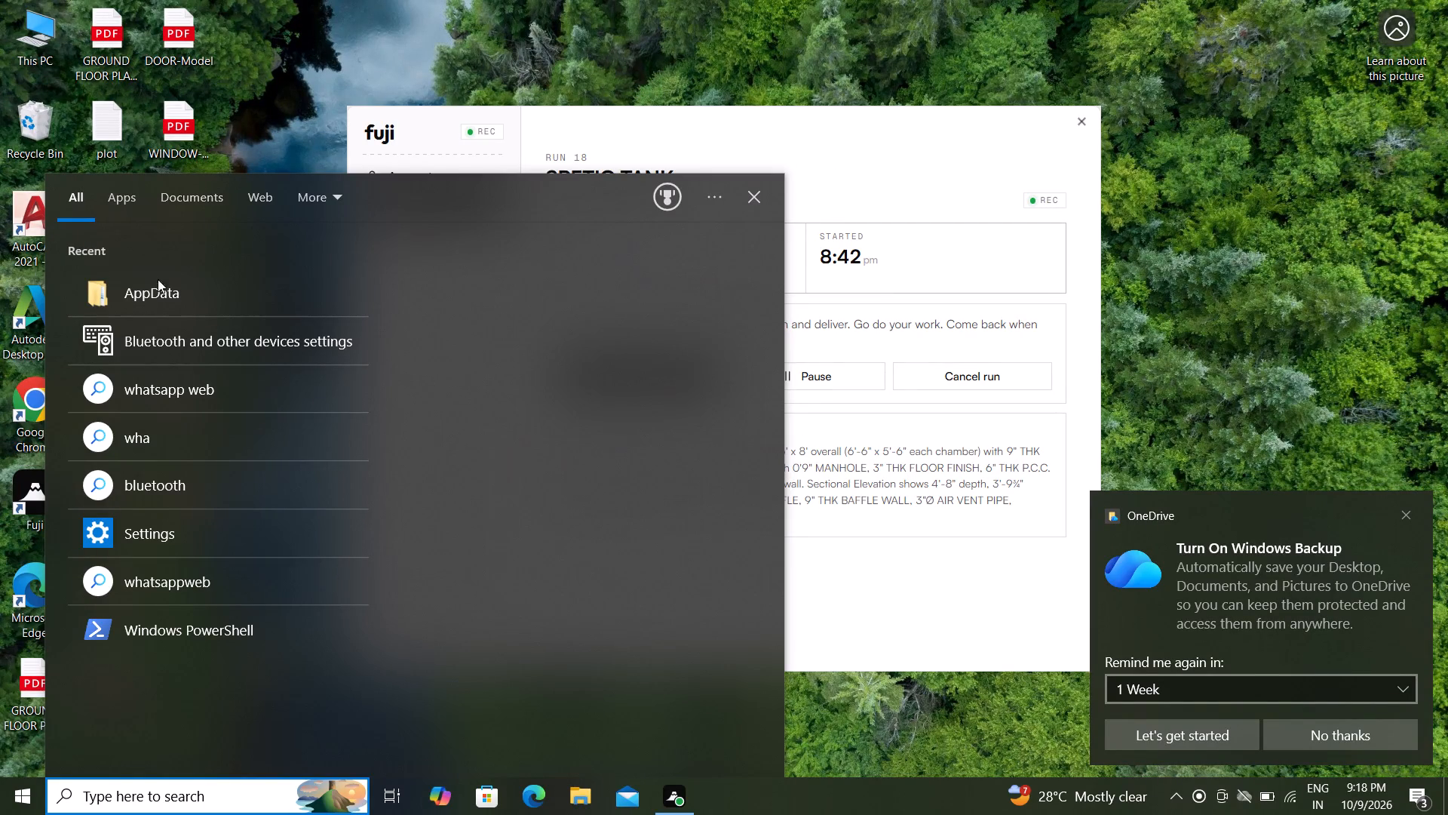
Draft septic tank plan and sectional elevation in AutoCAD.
Launch AutoCAD 2021 from the desktop and start a new blank drawing.
click(286, 87)
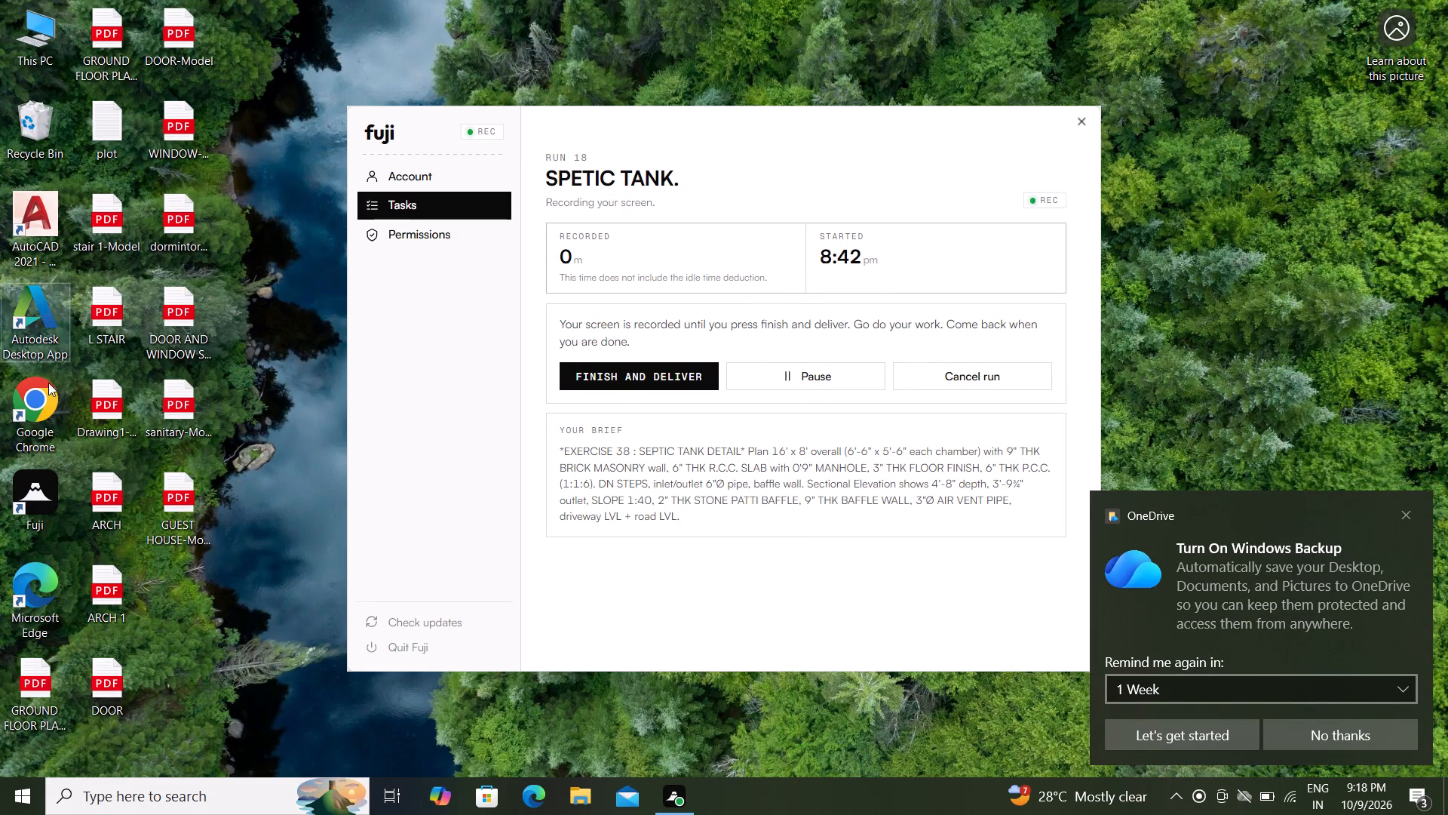
right_click(50, 201)
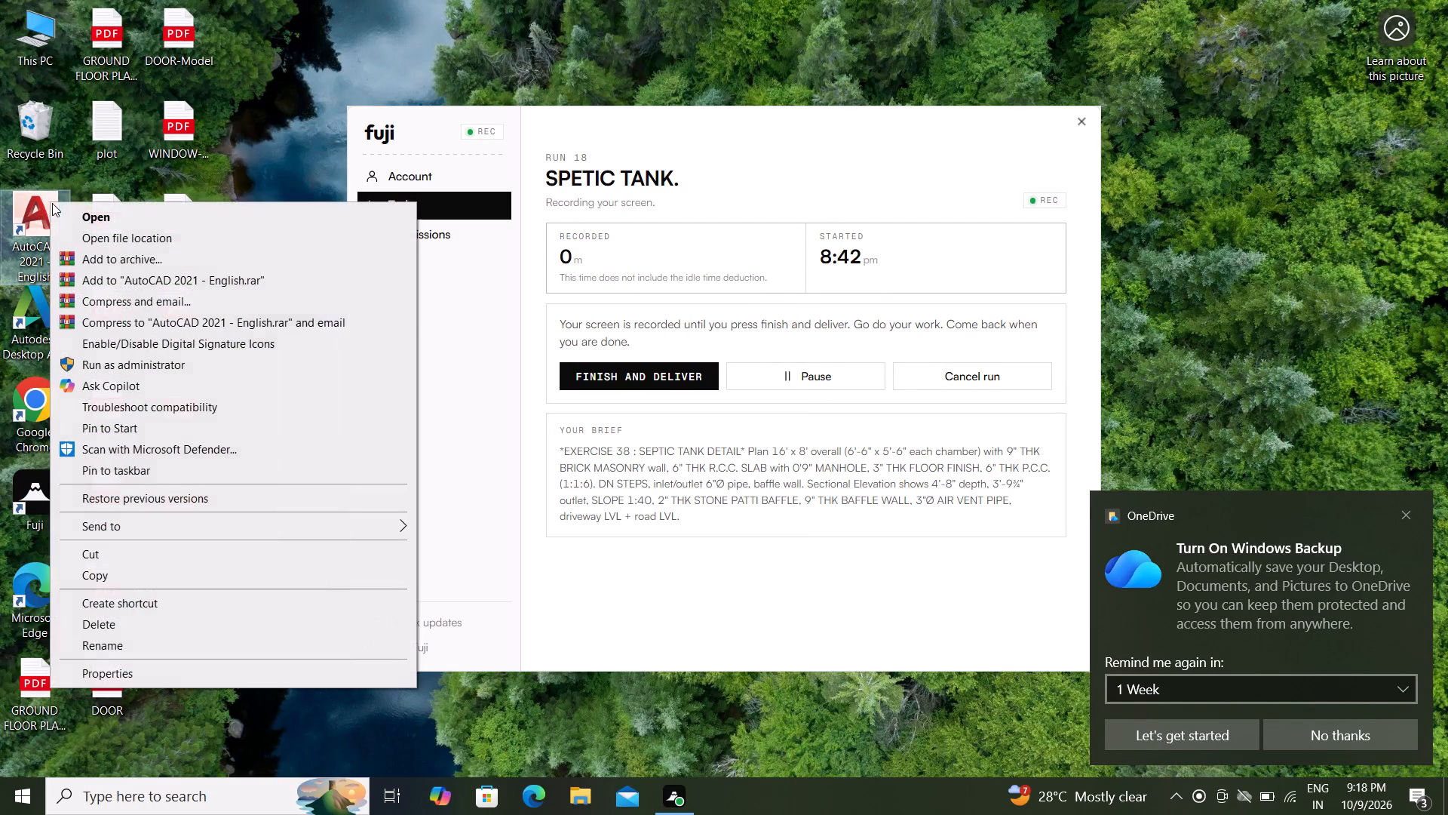
click(94, 216)
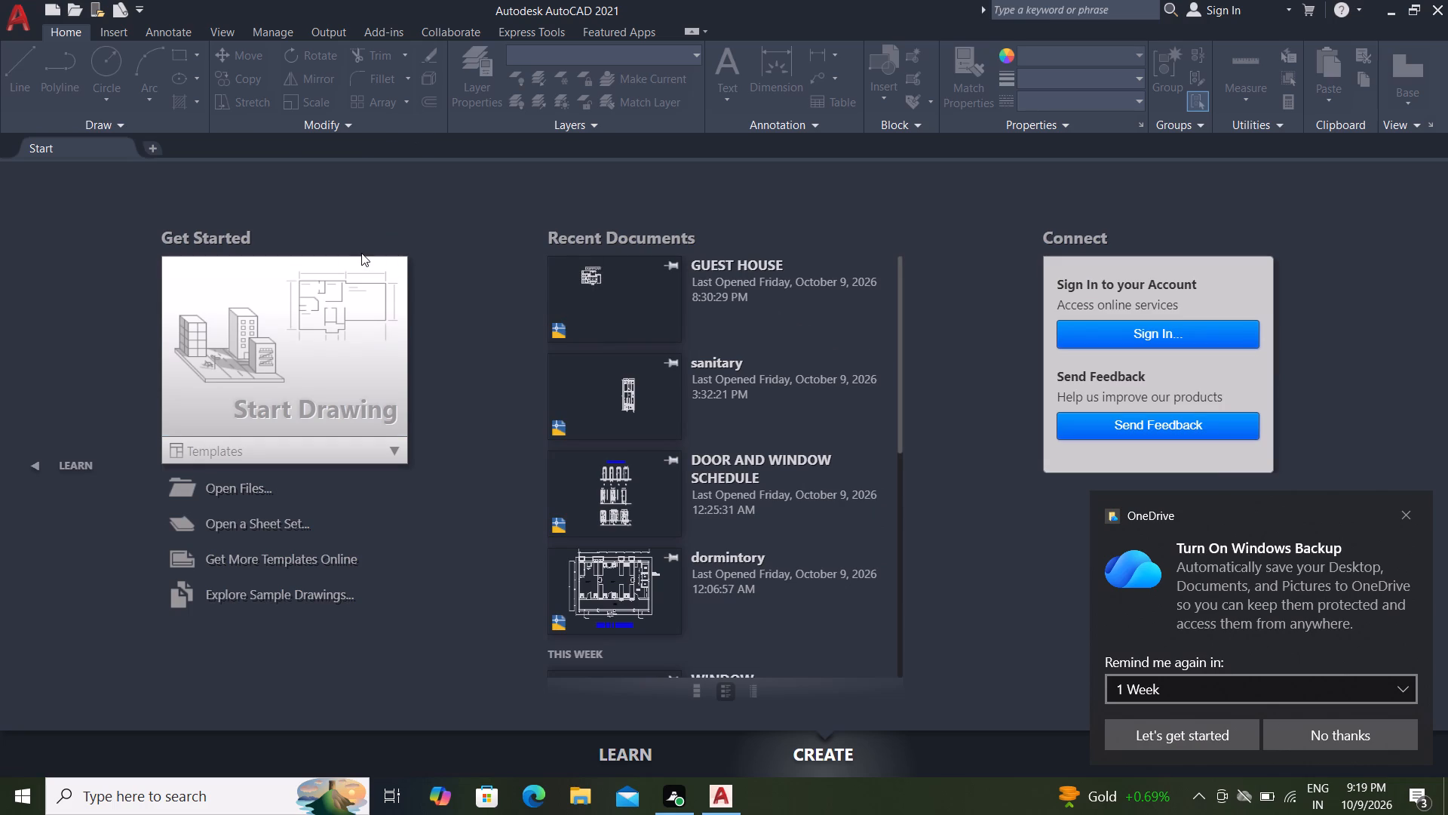
double_click(298, 309)
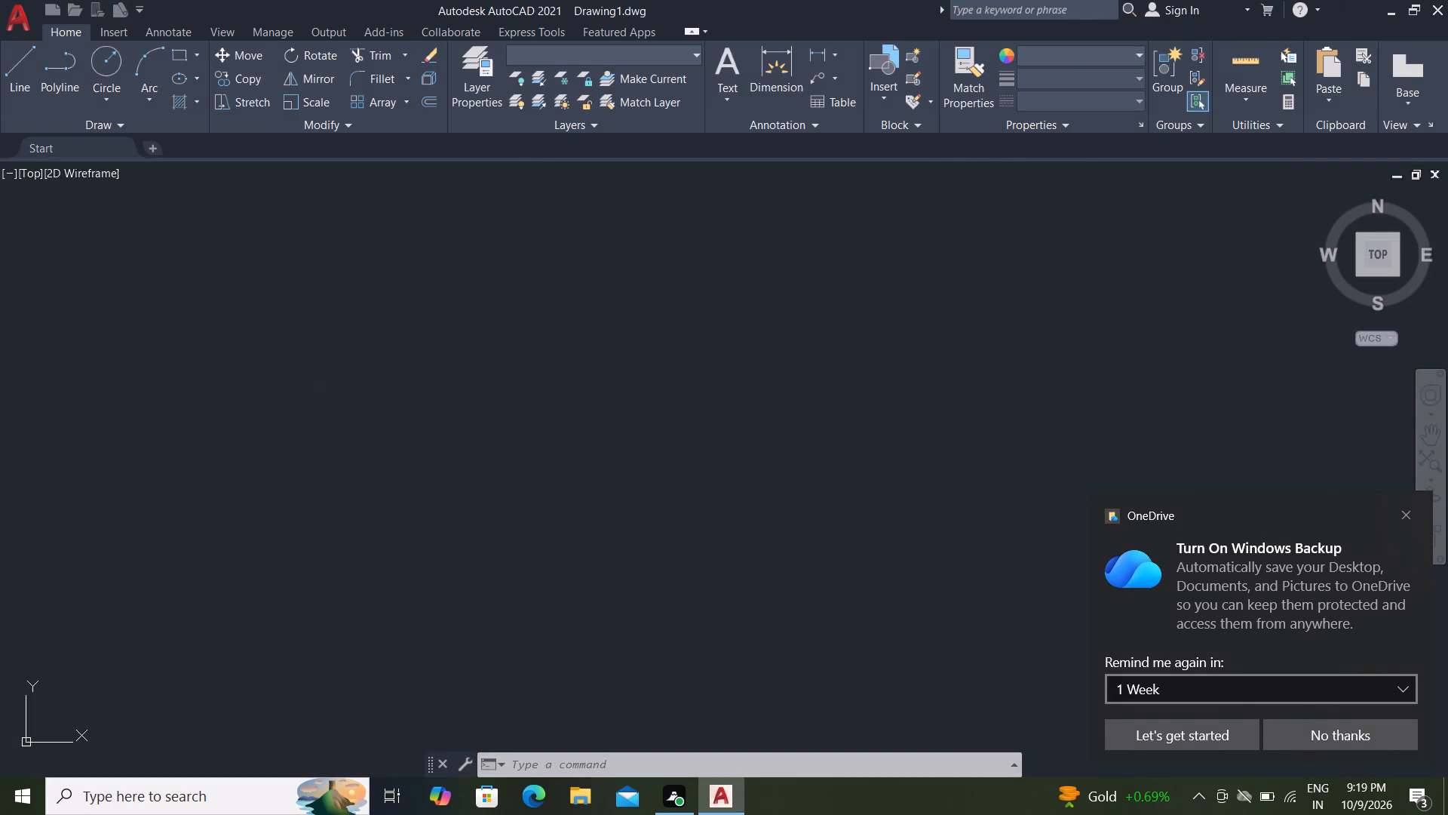
Configure the drawing's length units as Engineering with a precision of 0'-0.00".
key(u)
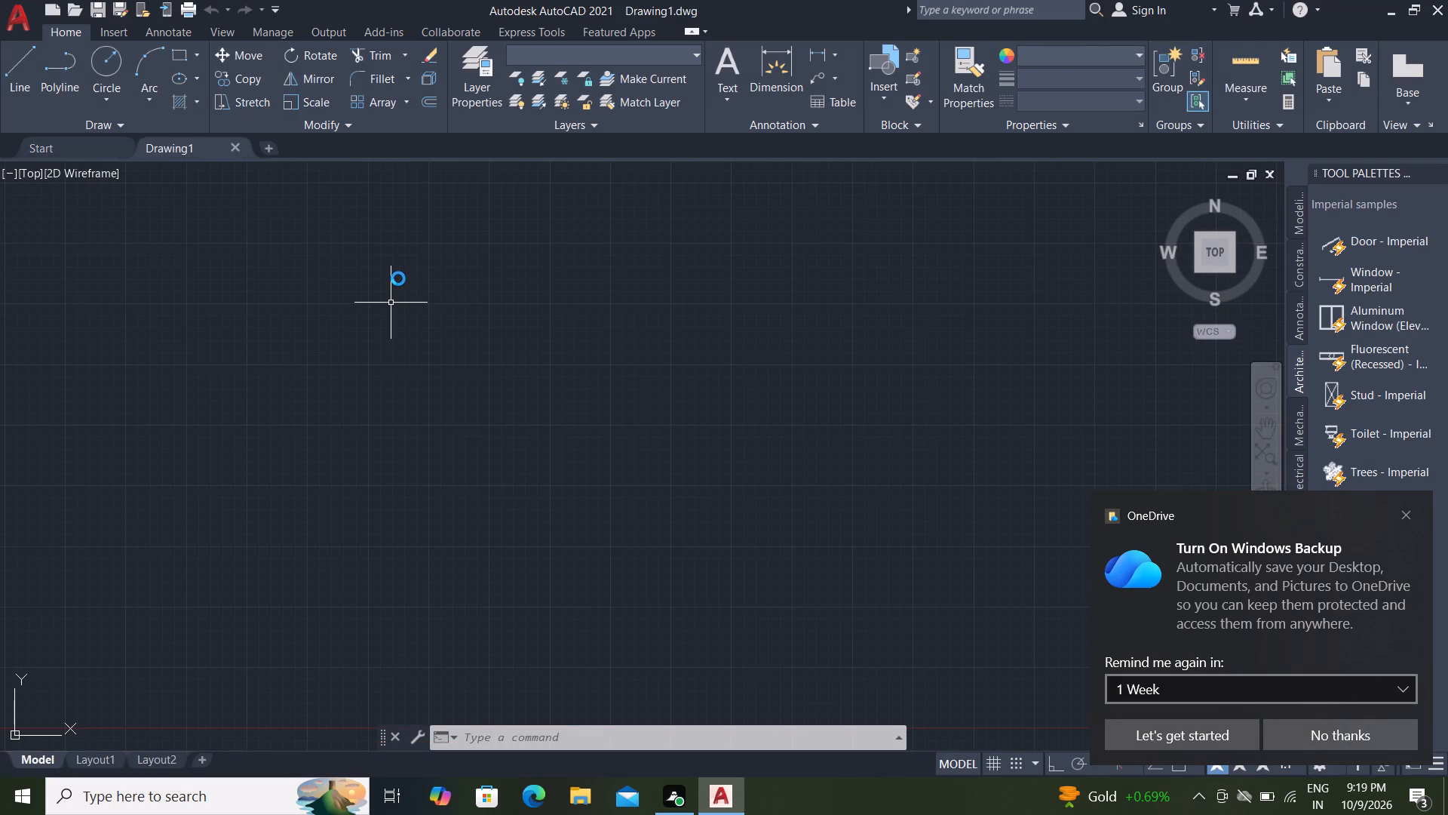
key(n)
key(space)
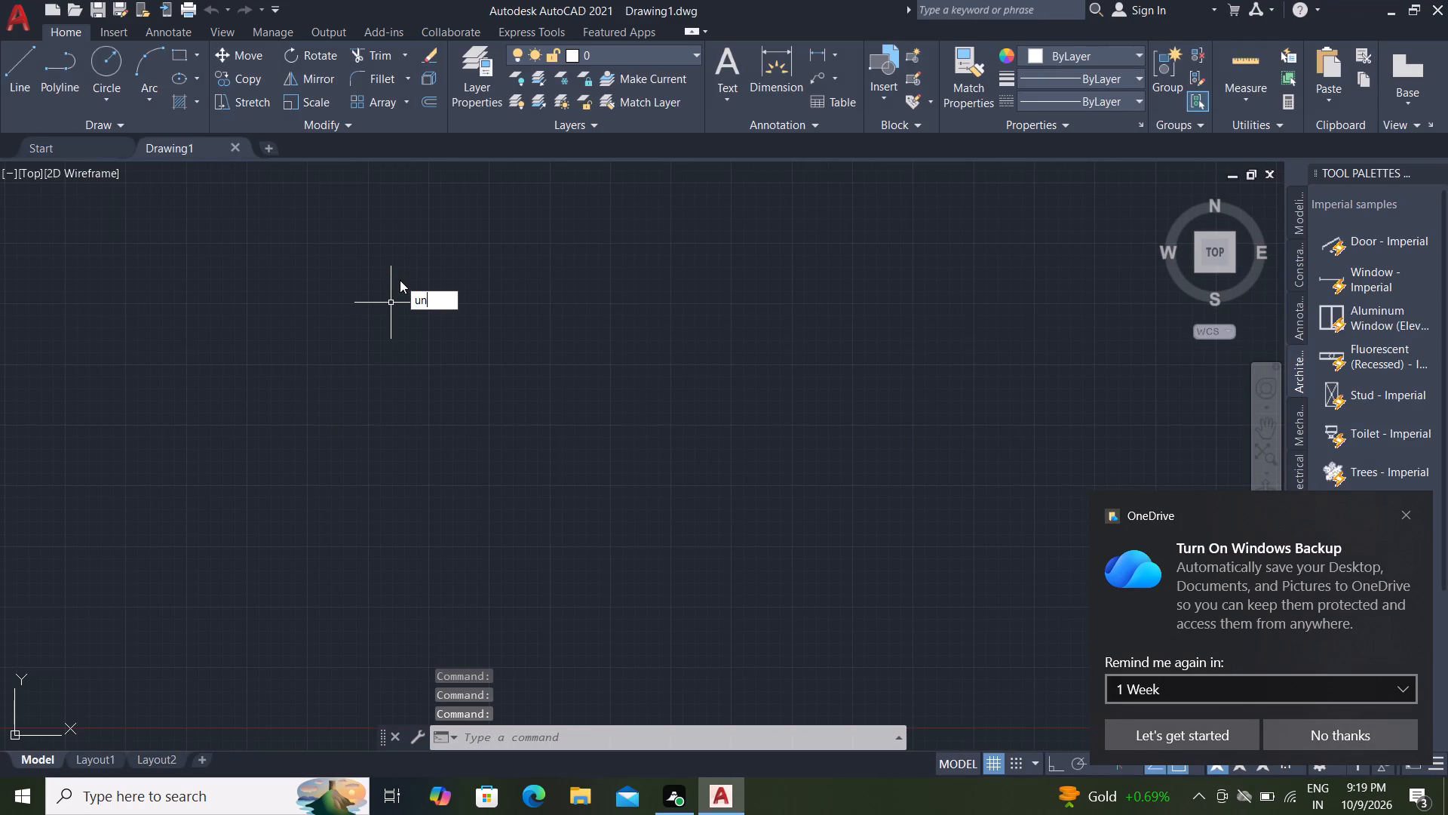
key(space)
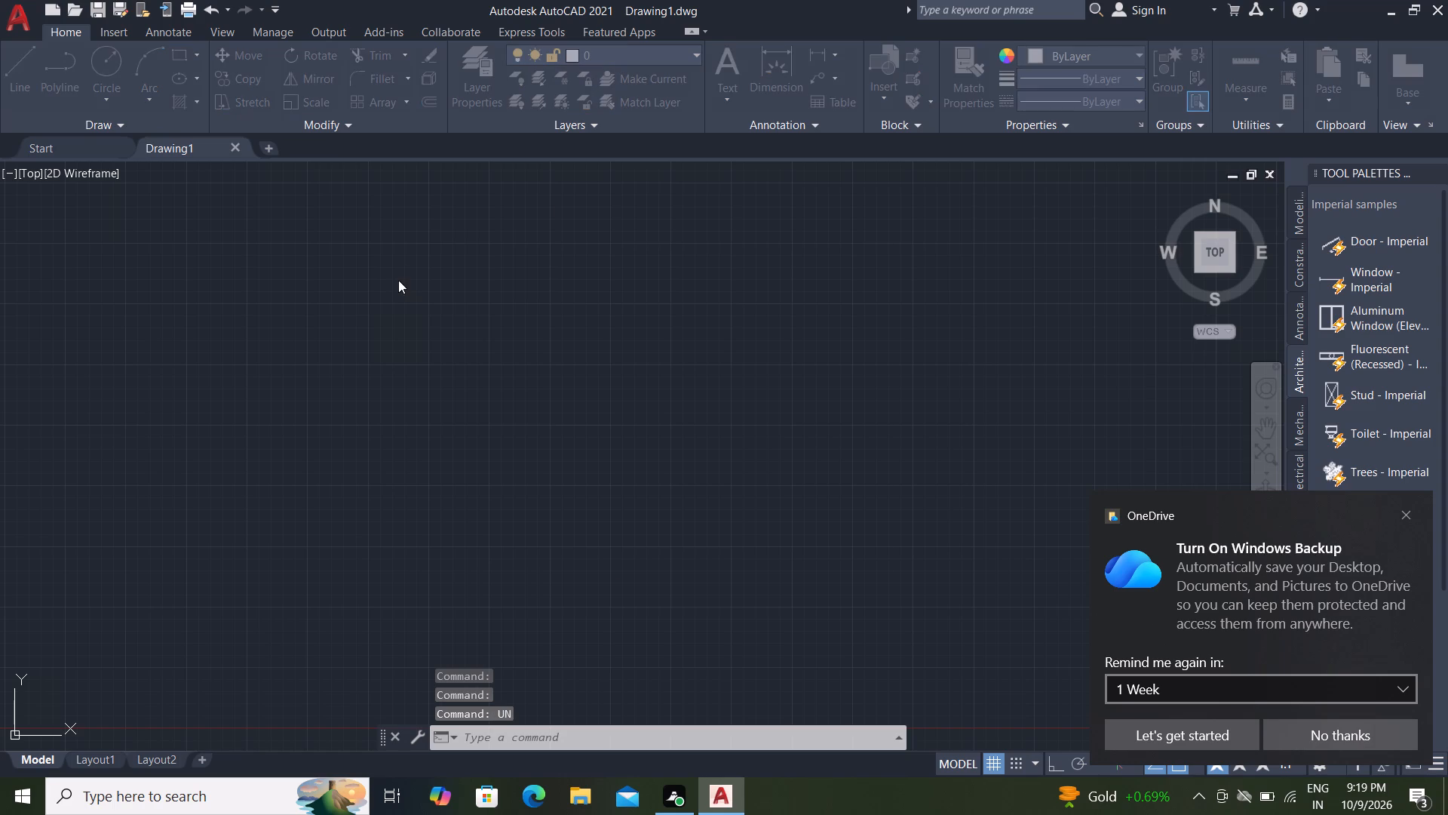
click(667, 263)
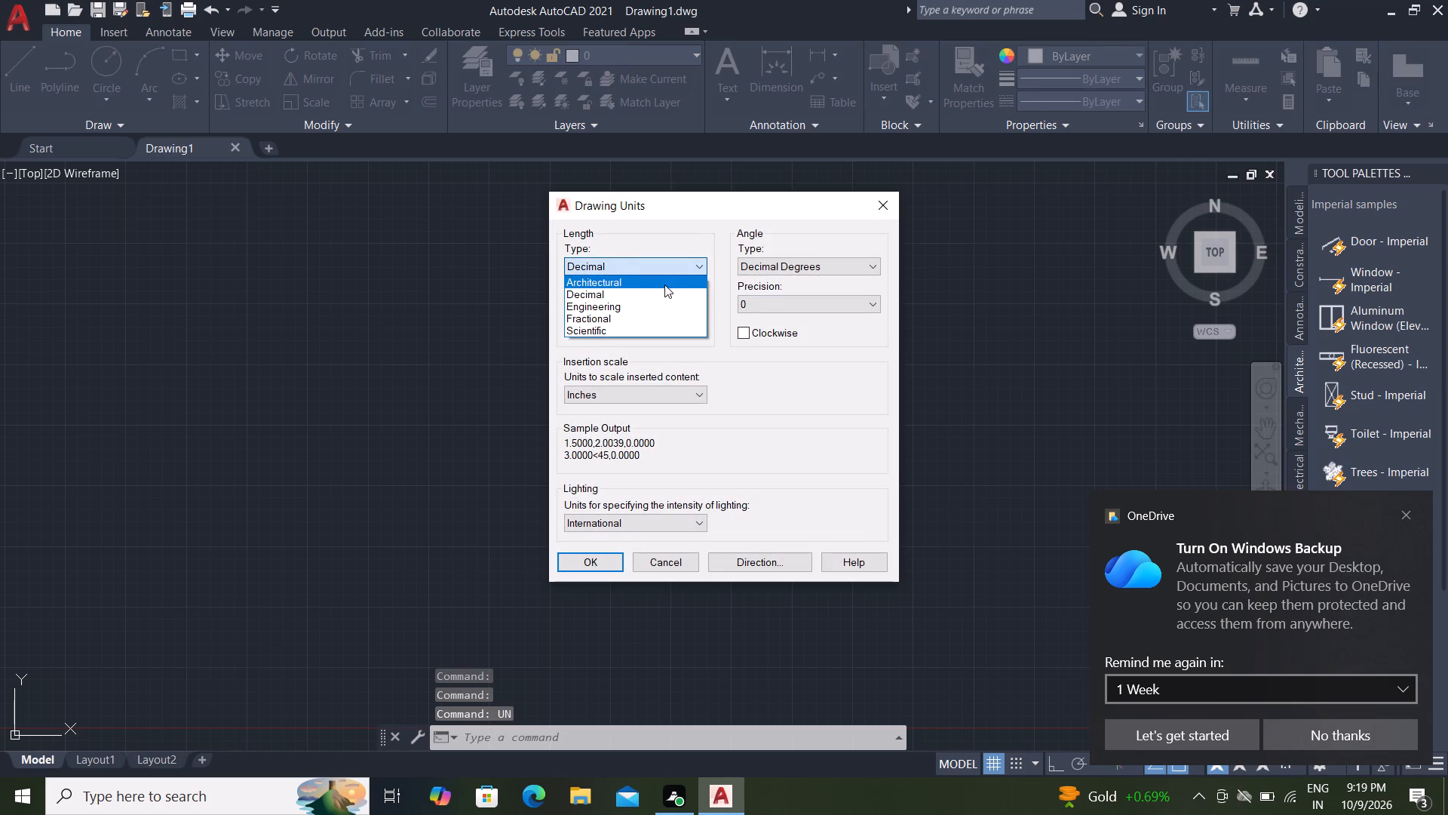
click(663, 306)
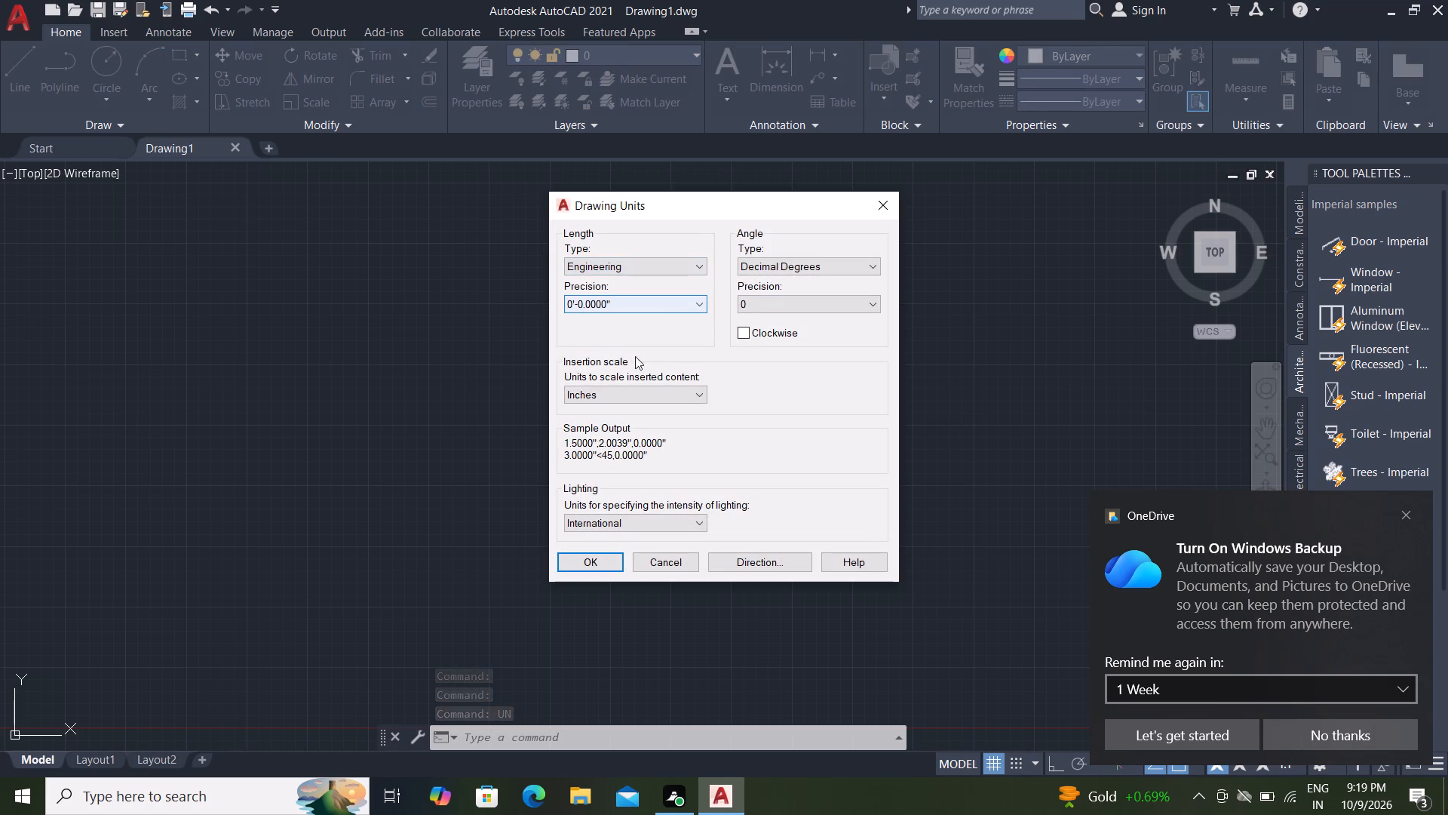
click(625, 312)
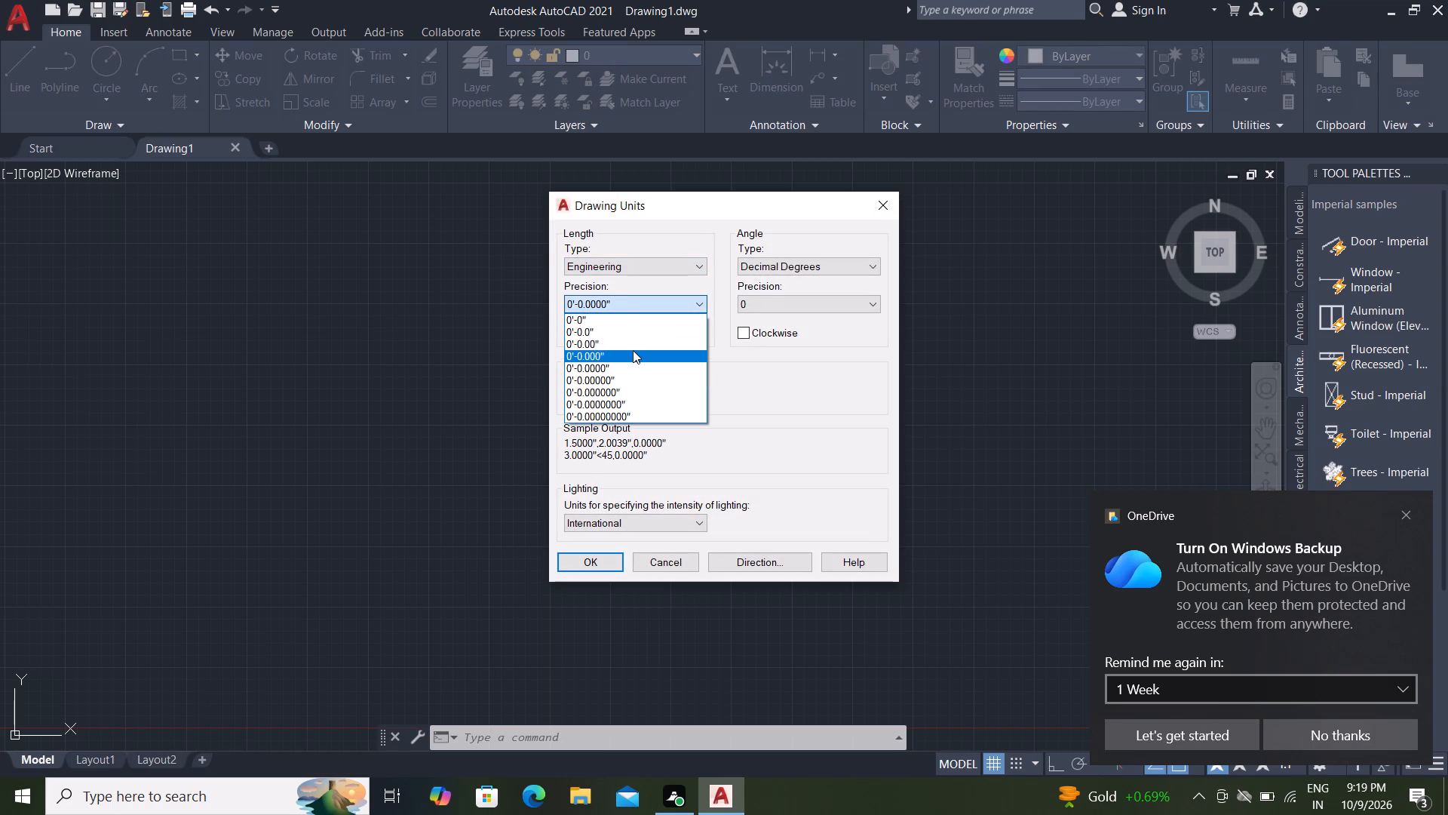
click(633, 350)
click(624, 297)
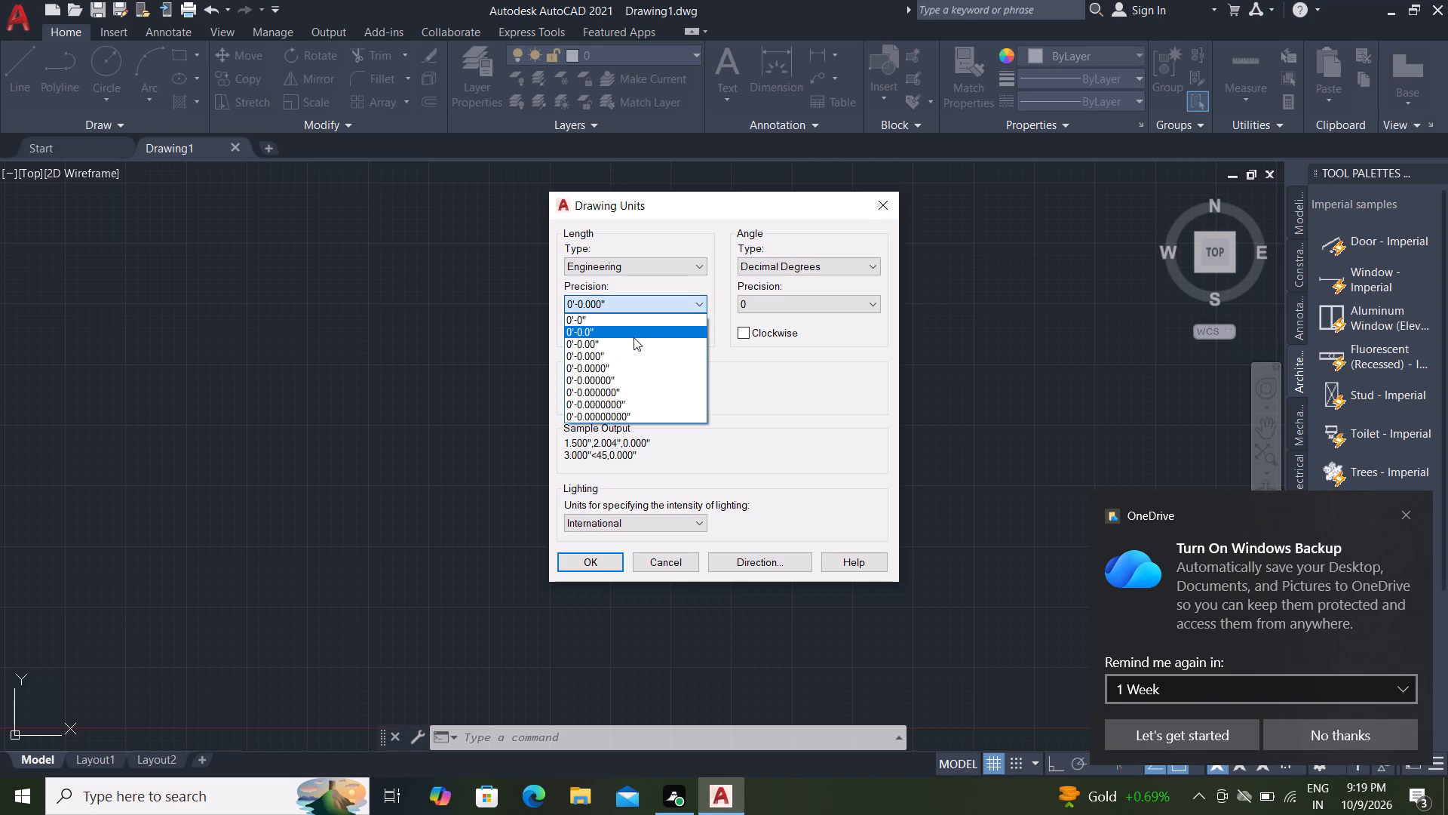
click(640, 341)
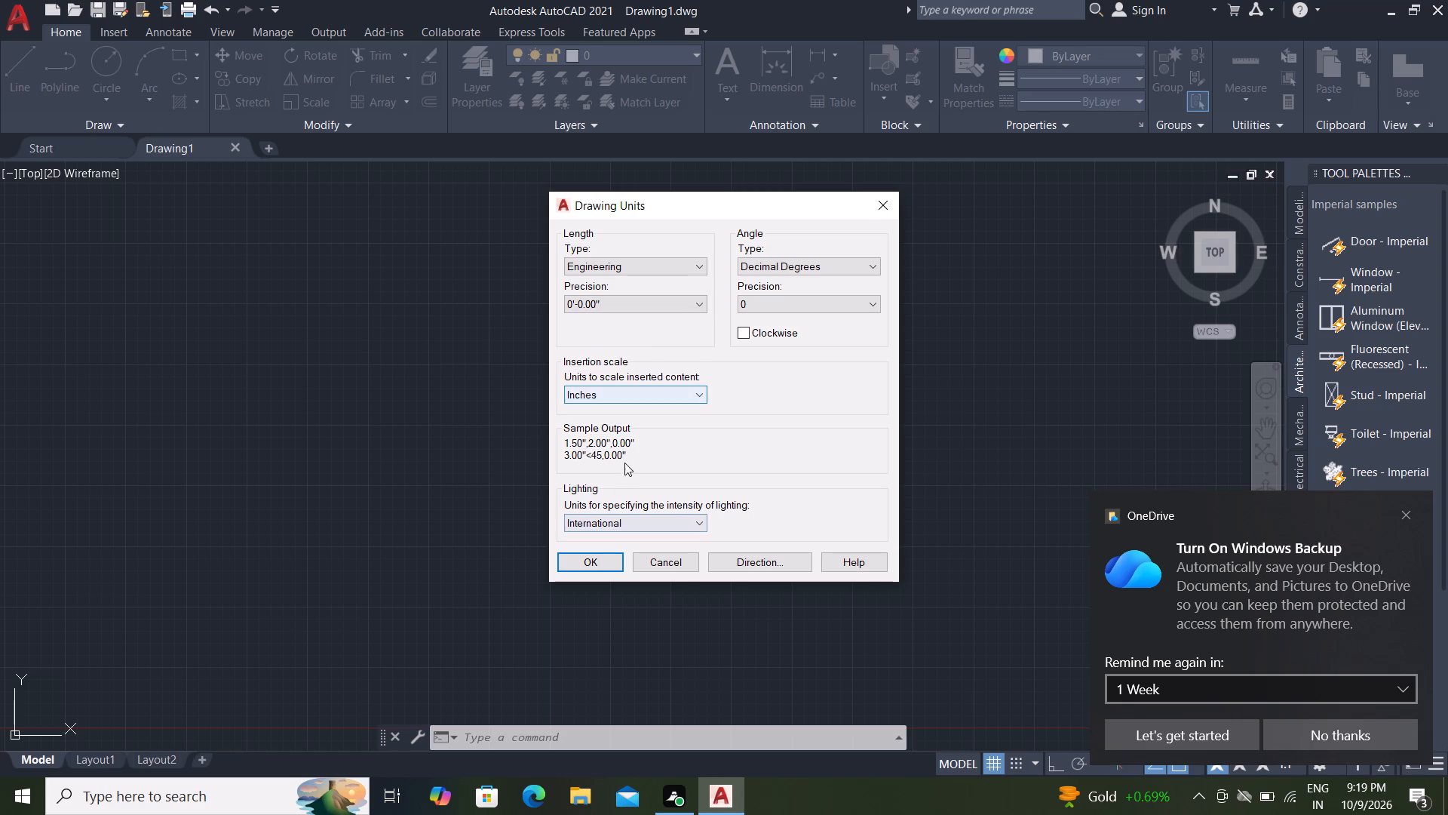
click(597, 566)
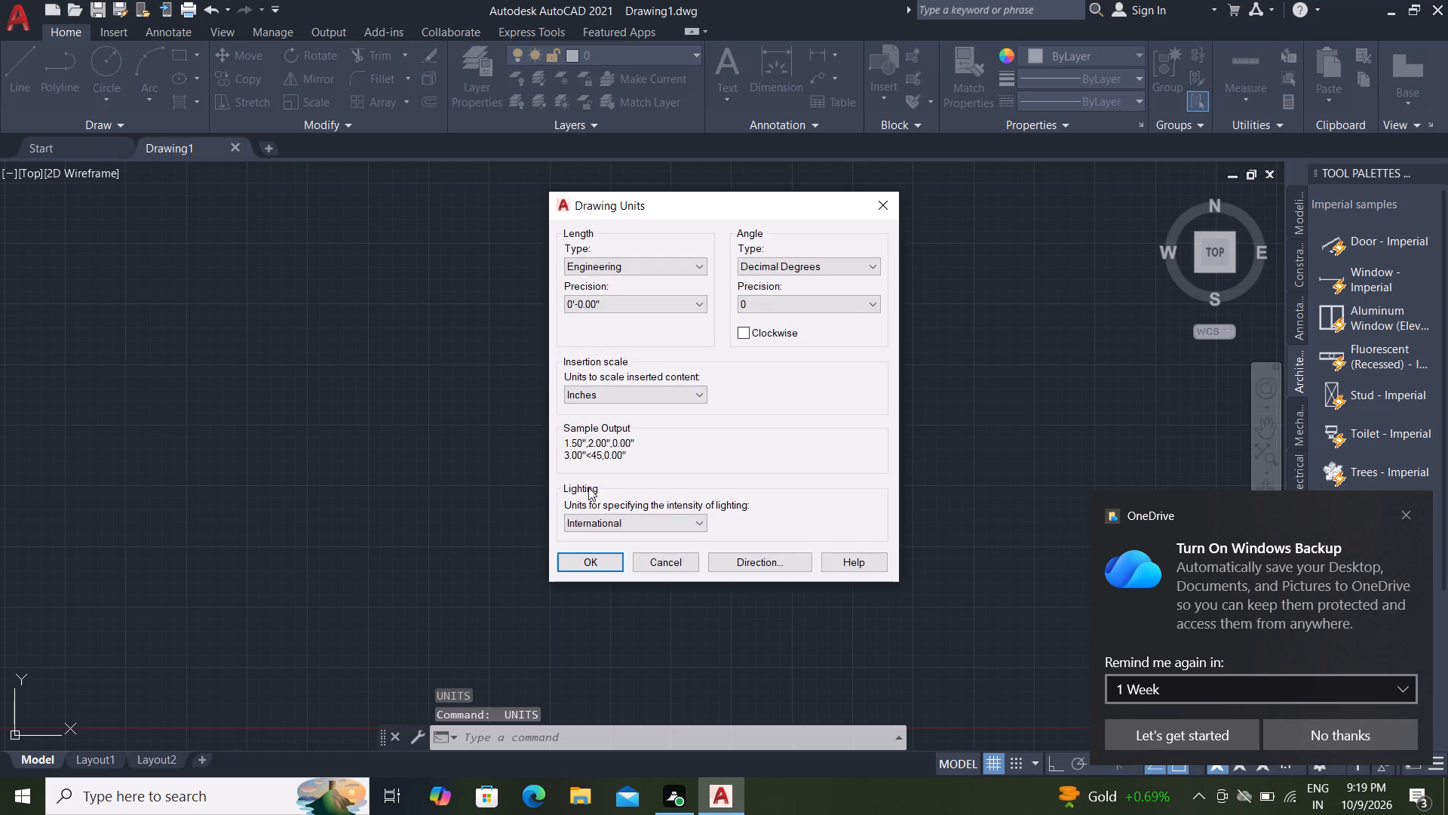
key(d)
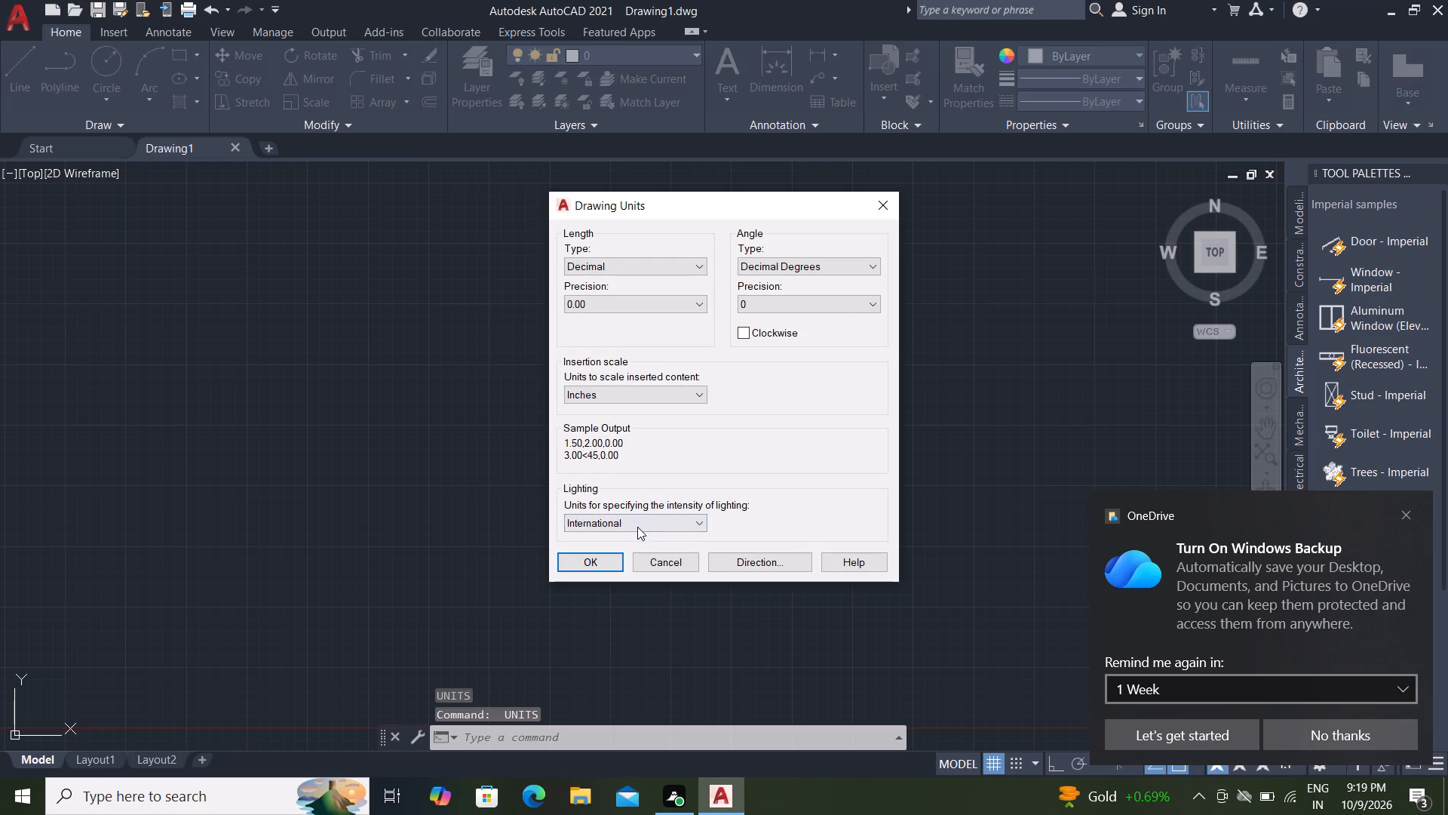
click(622, 267)
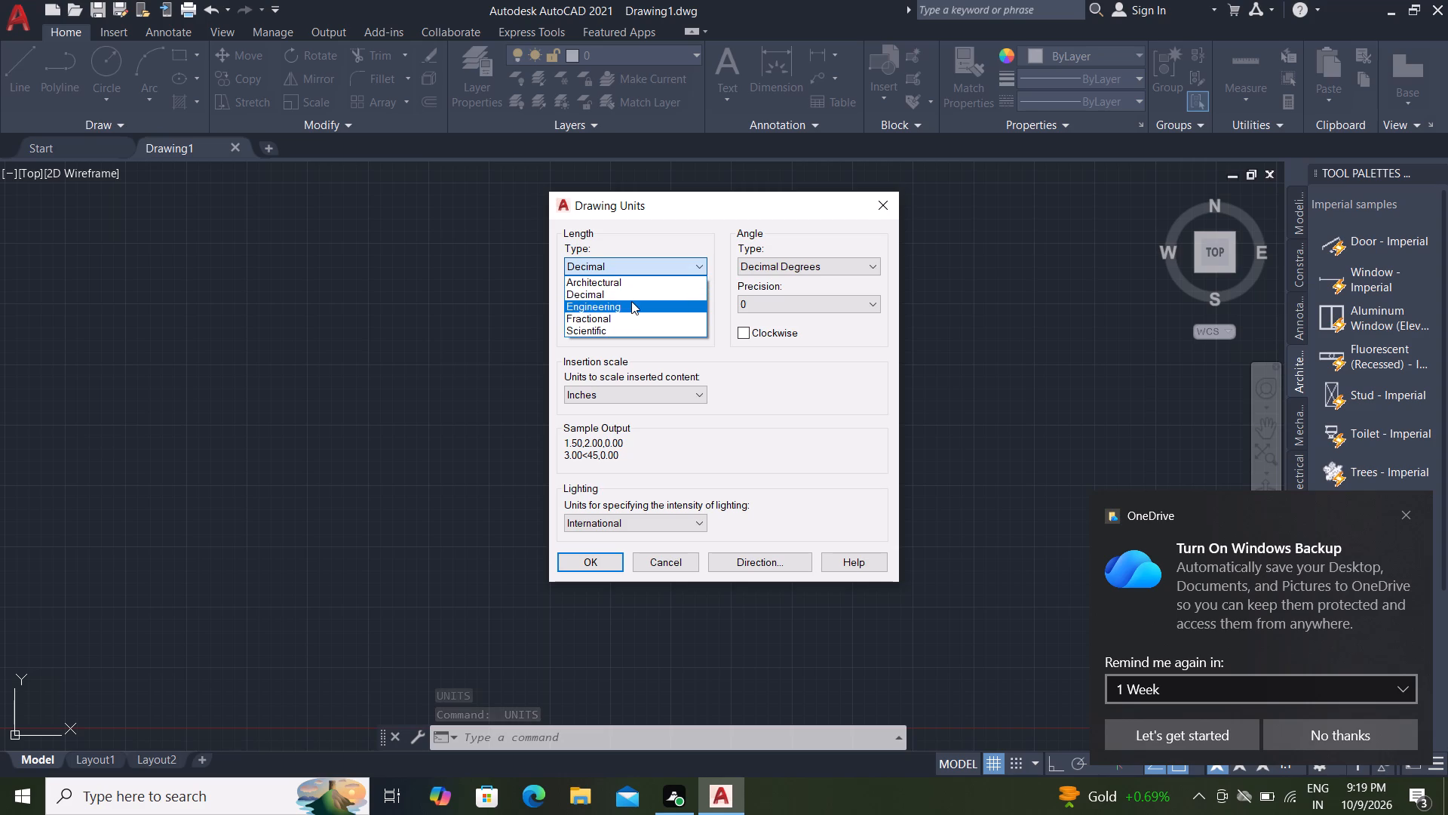
click(632, 302)
click(631, 303)
click(632, 341)
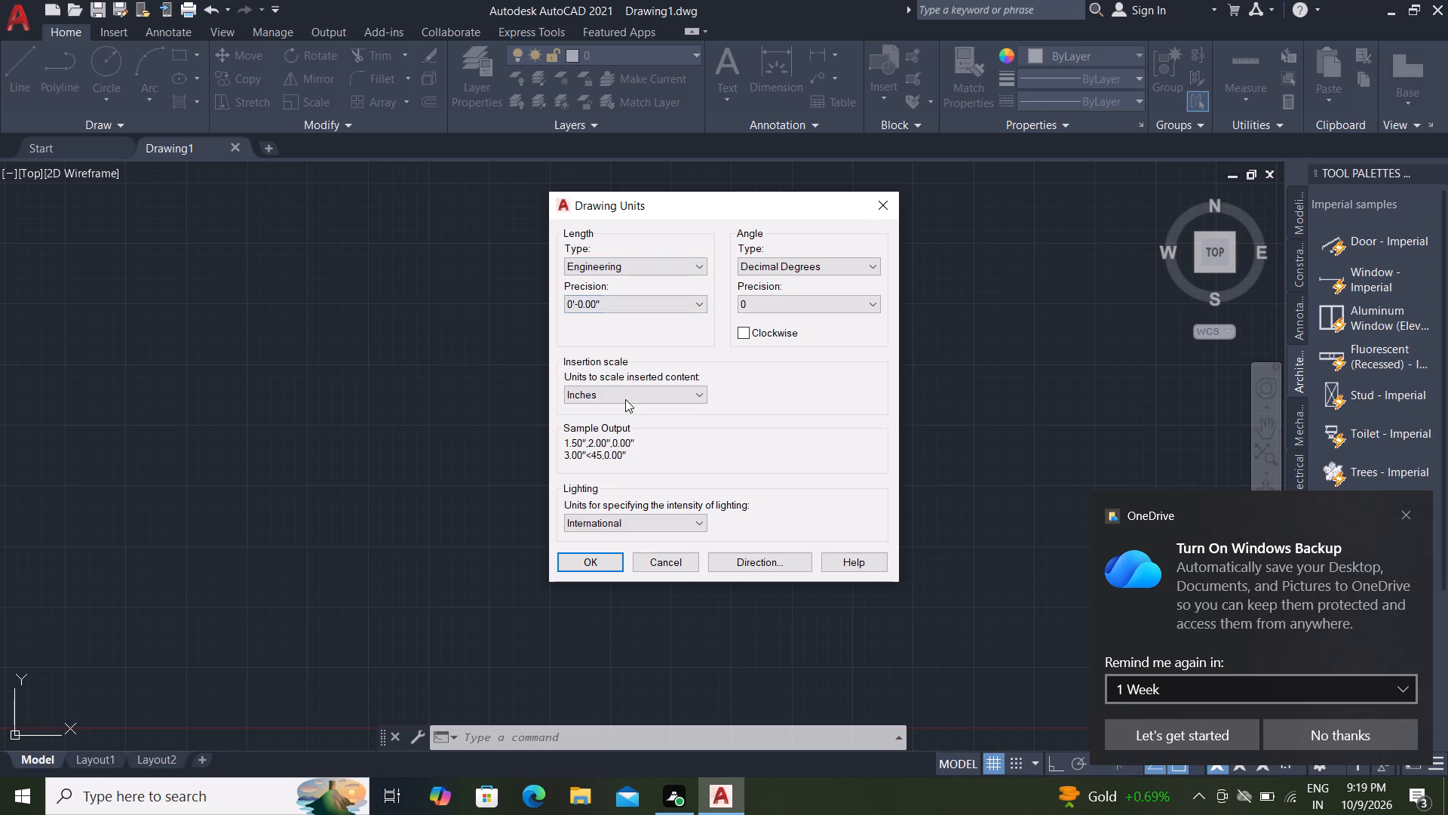
click(587, 551)
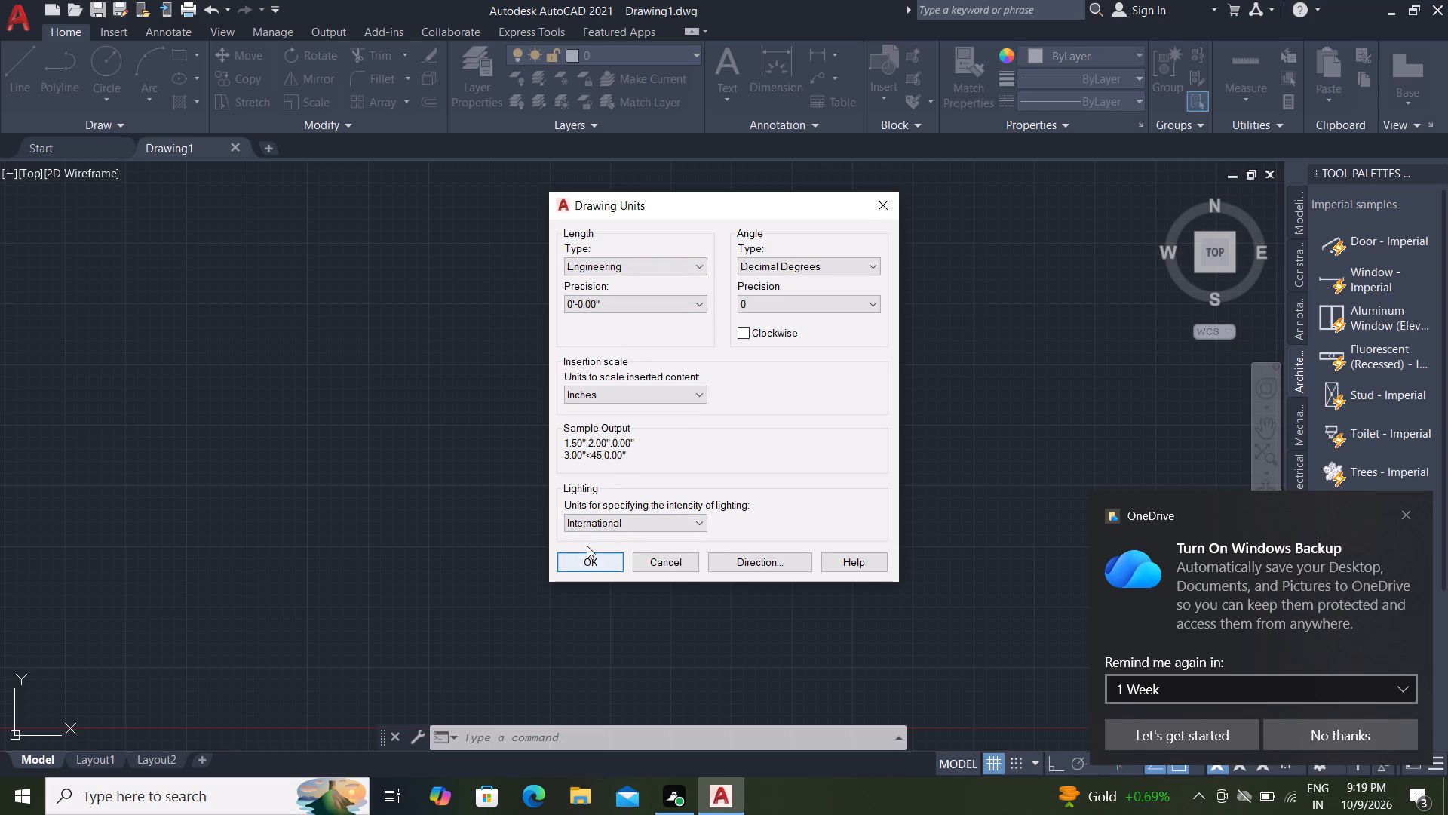
click(588, 563)
Modify the Standard dimension style, setting its text height to 6".
key(d)
key(space)
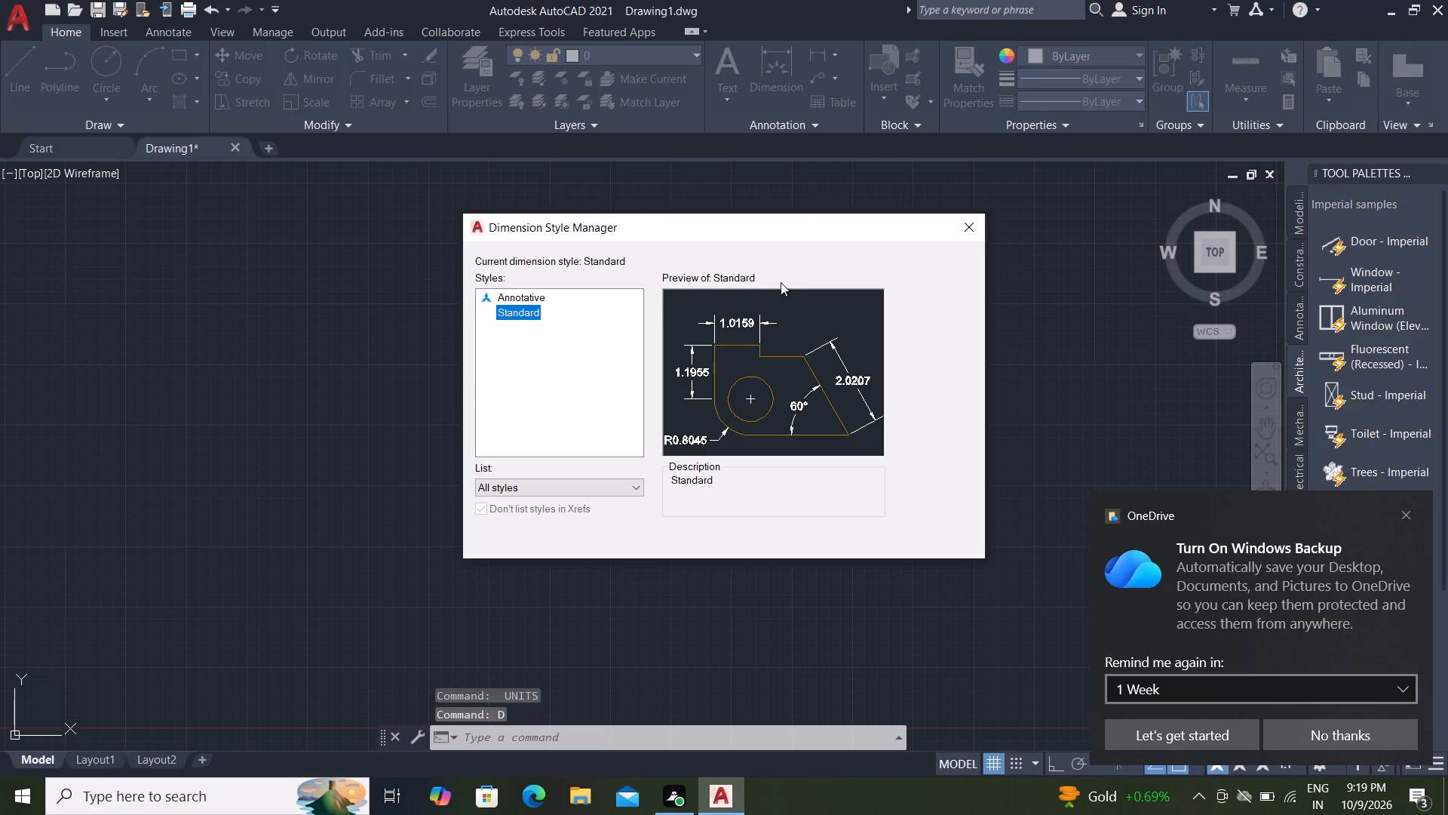
click(922, 356)
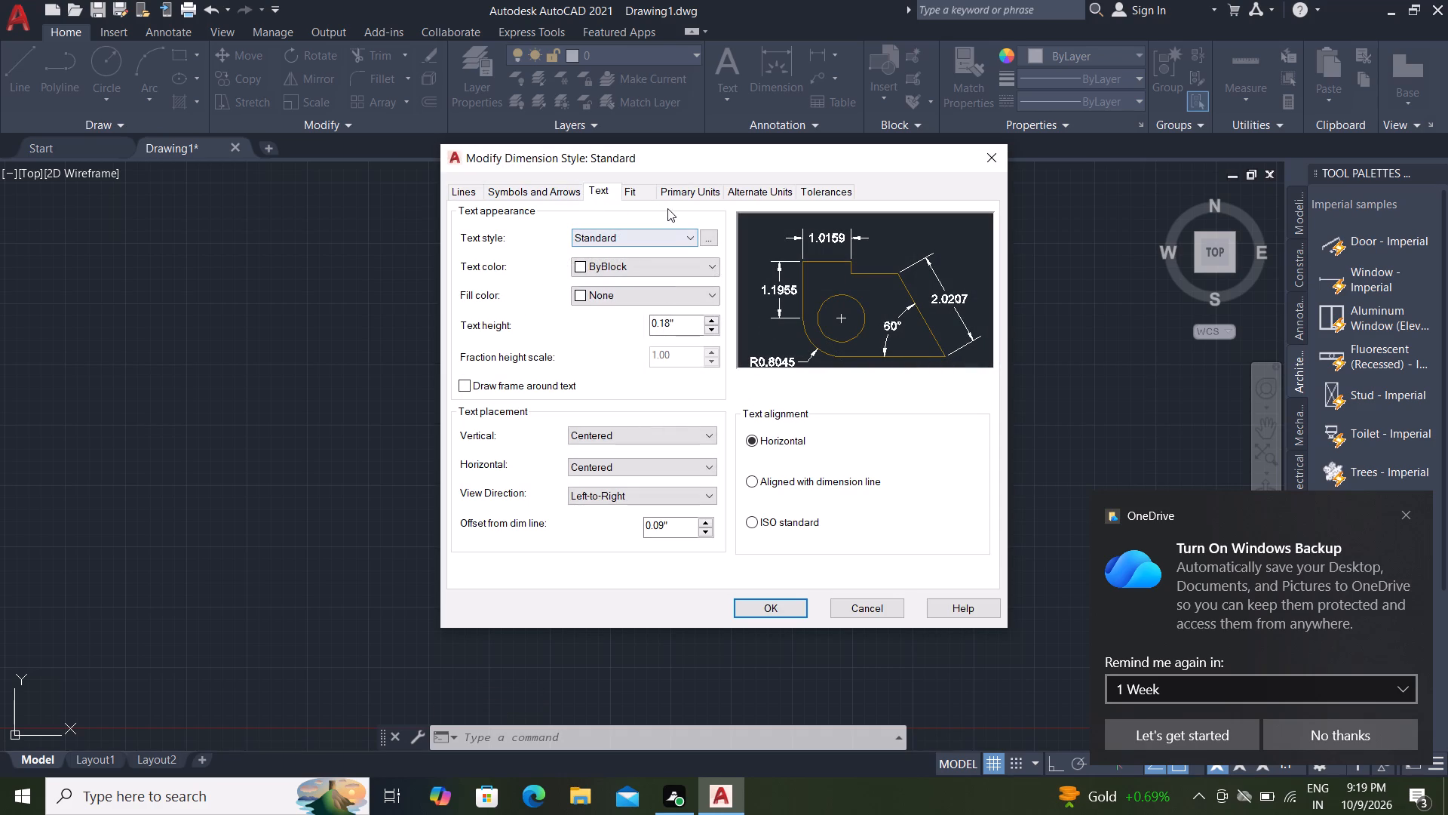
click(692, 325)
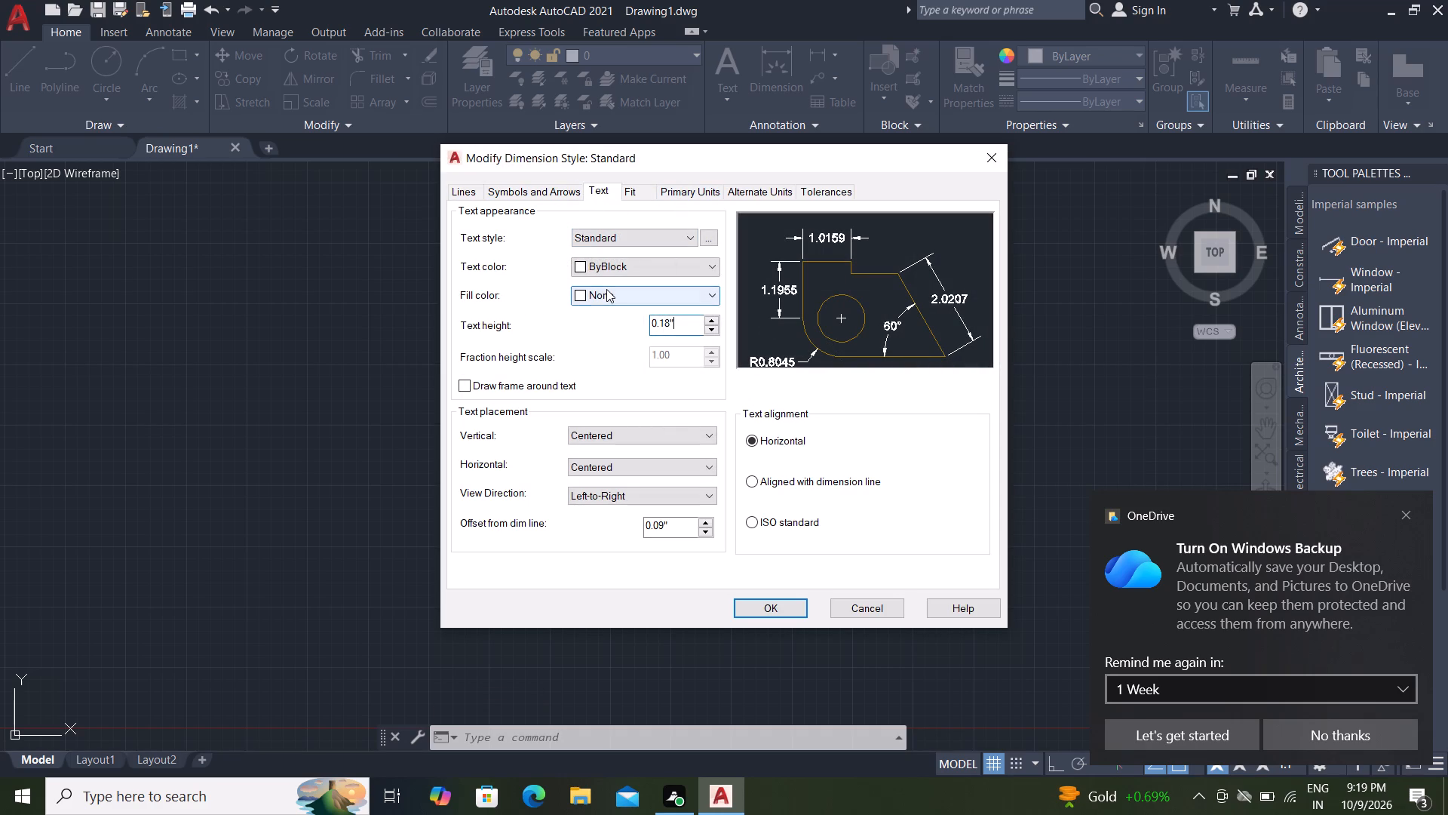
key(BackSpace)
key(BackSpace)
key(BackSpace)
text(6")
key(Return)
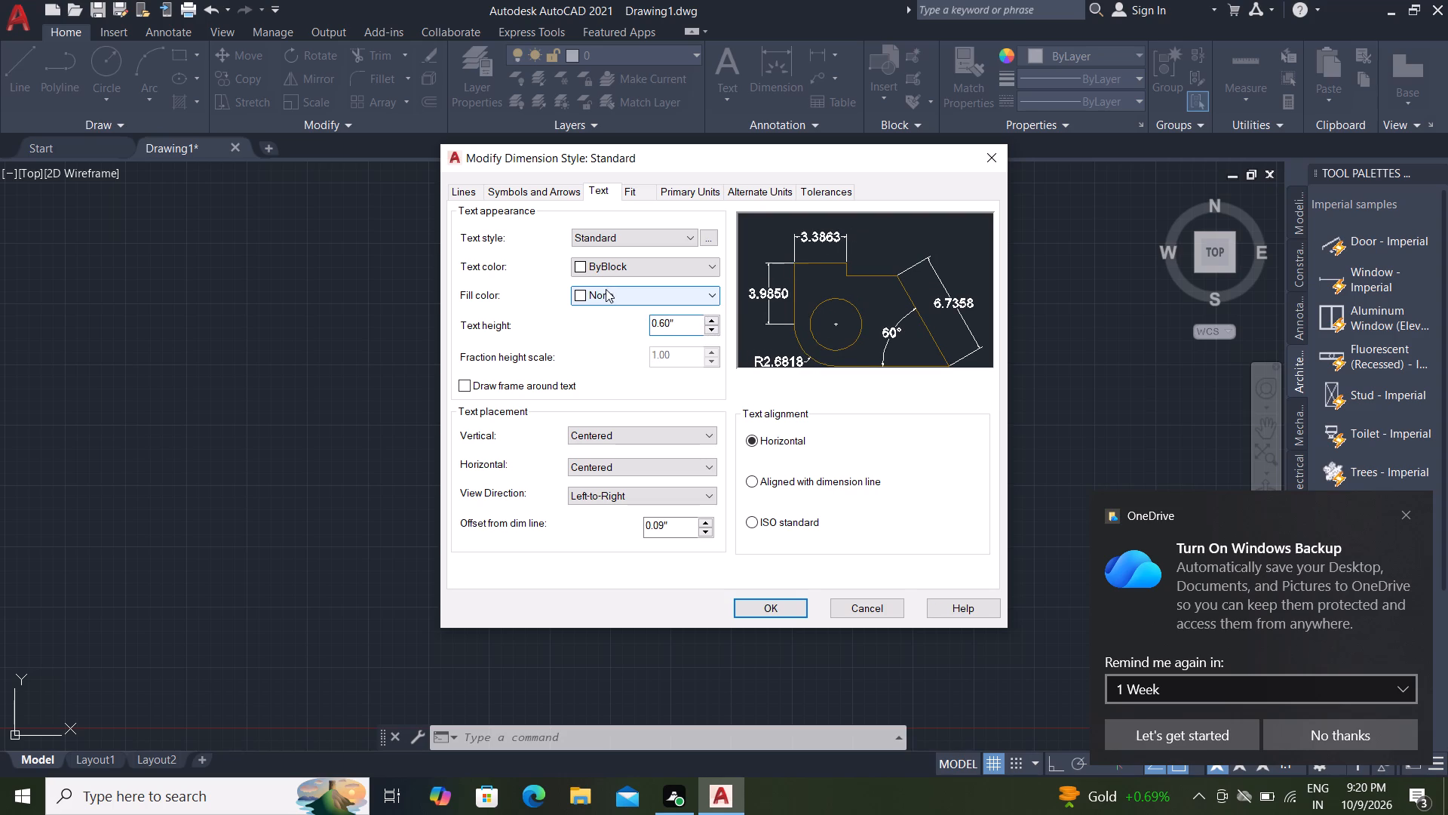
click(689, 321)
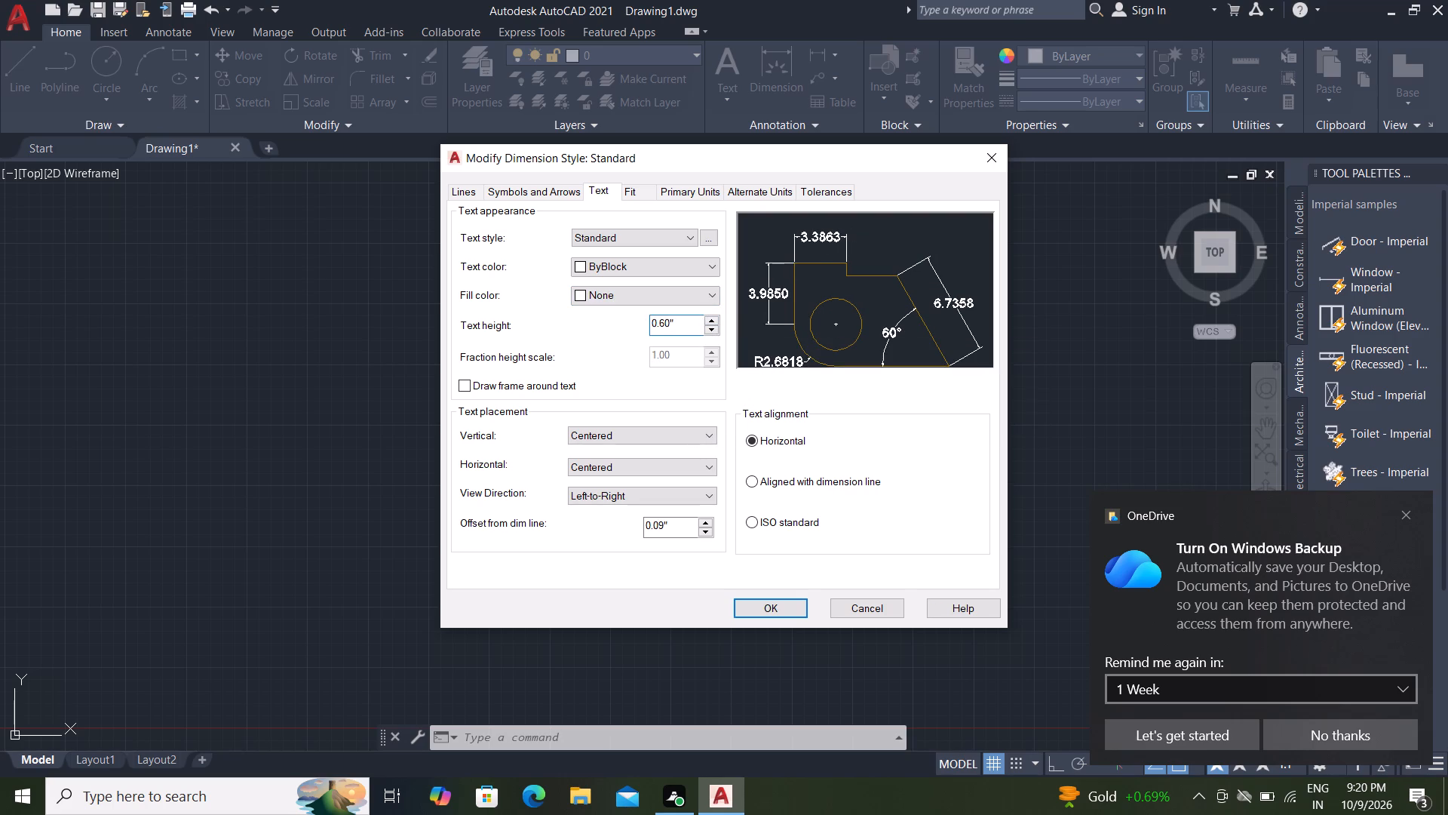
key(Return)
key(Return)
key(Return)
key(Return)
key(Return)
key(Return)
key(Return)
key(Return)
key(Return)
key(Return)
key(Return)
key(Return)
key(Return)
key(Return)
key(Return)
key(BackSpace)
key(BackSpace)
key(BackSpace)
key(BackSpace)
key(BackSpace)
key(BackSpace)
key(BackSpace)
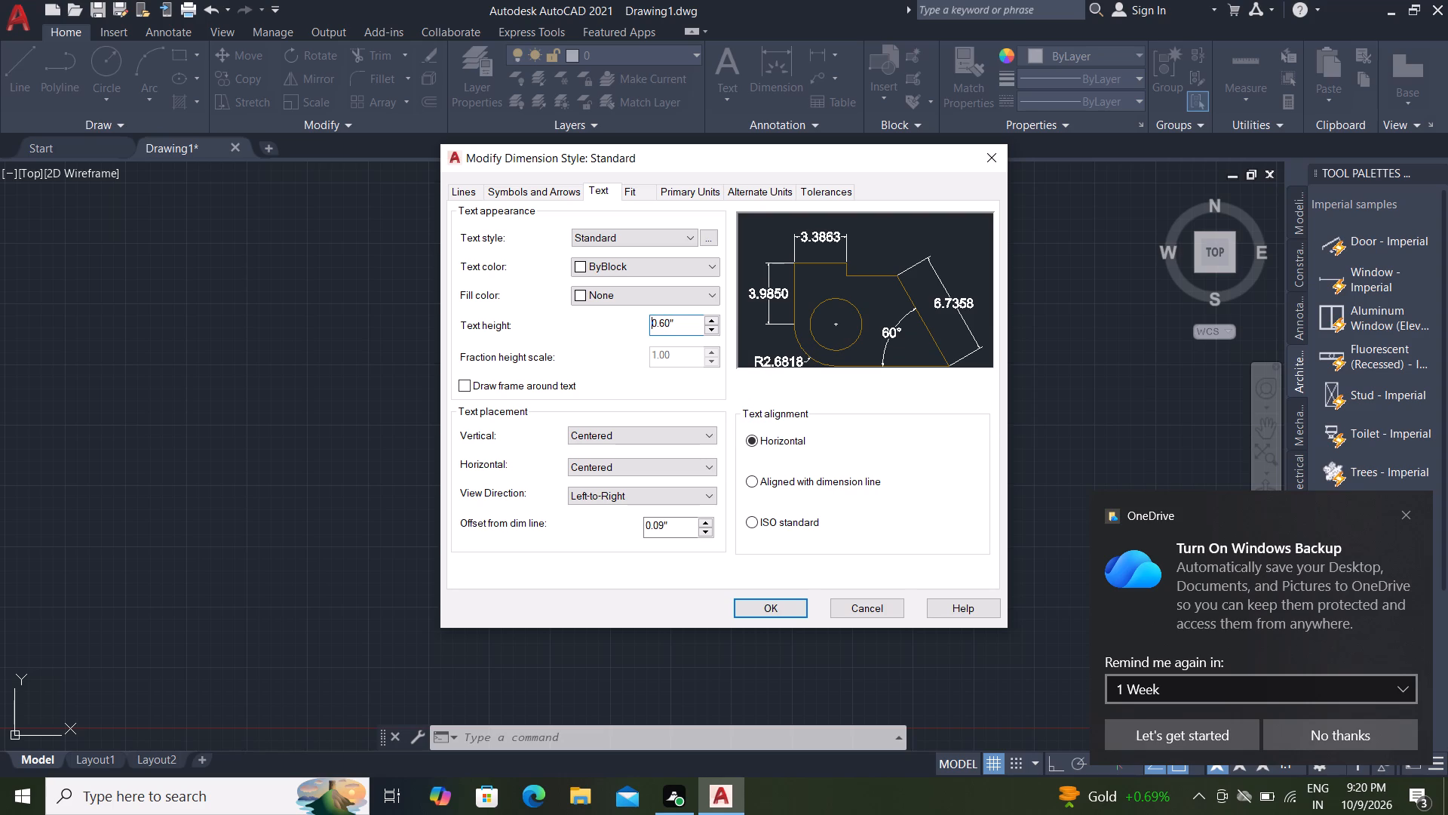
click(683, 324)
key(BackSpace)
key(BackSpace)
key(BackSpace)
key(BackSpace)
key(BackSpace)
key(BackSpace)
key(BackSpace)
key(BackSpace)
key(BackSpace)
key(BackSpace)
key(BackSpace)
key(BackSpace)
key(BackSpace)
key(BackSpace)
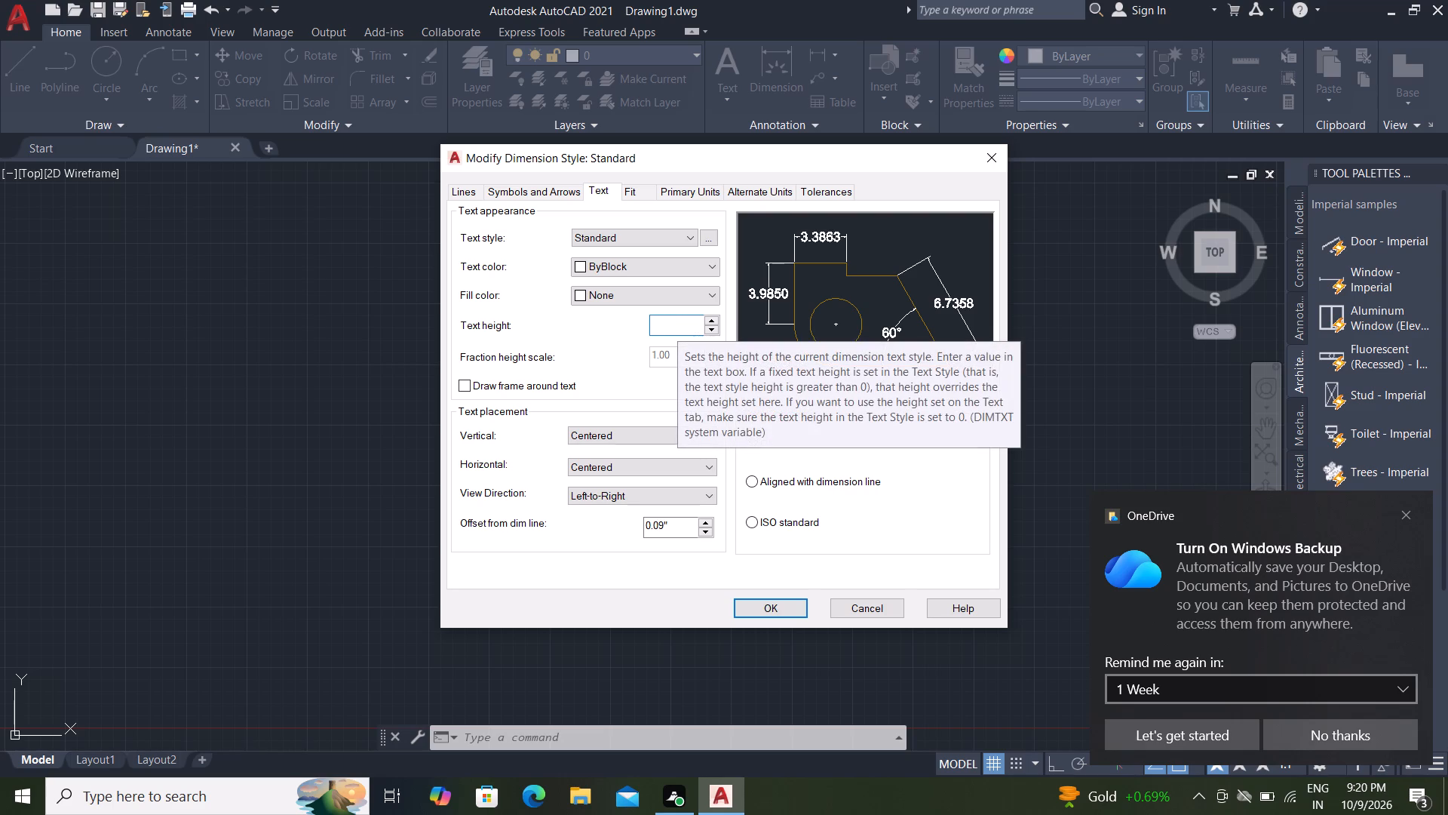
key(g)
key(BackSpace)
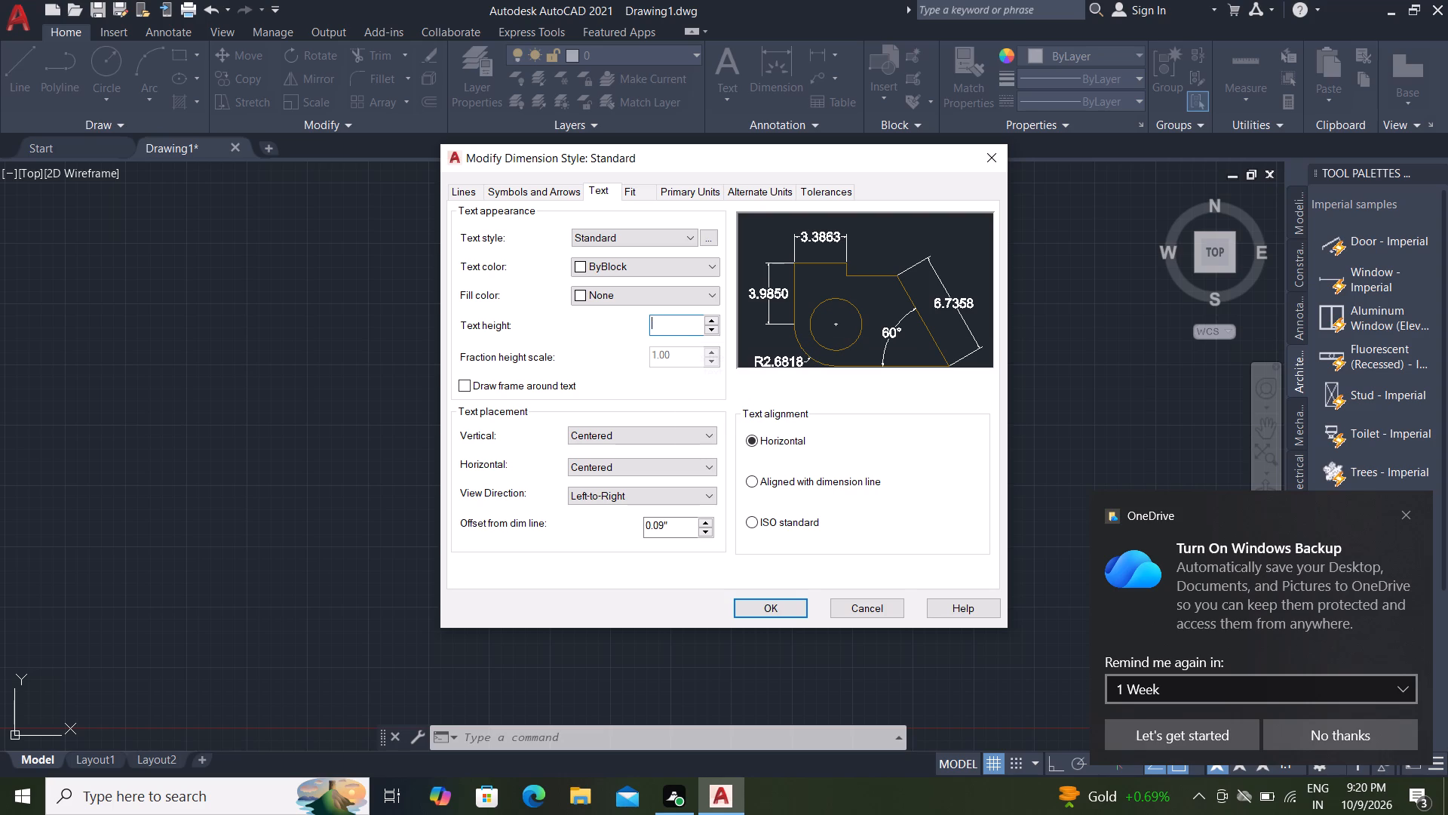
text(6")
key(Return)
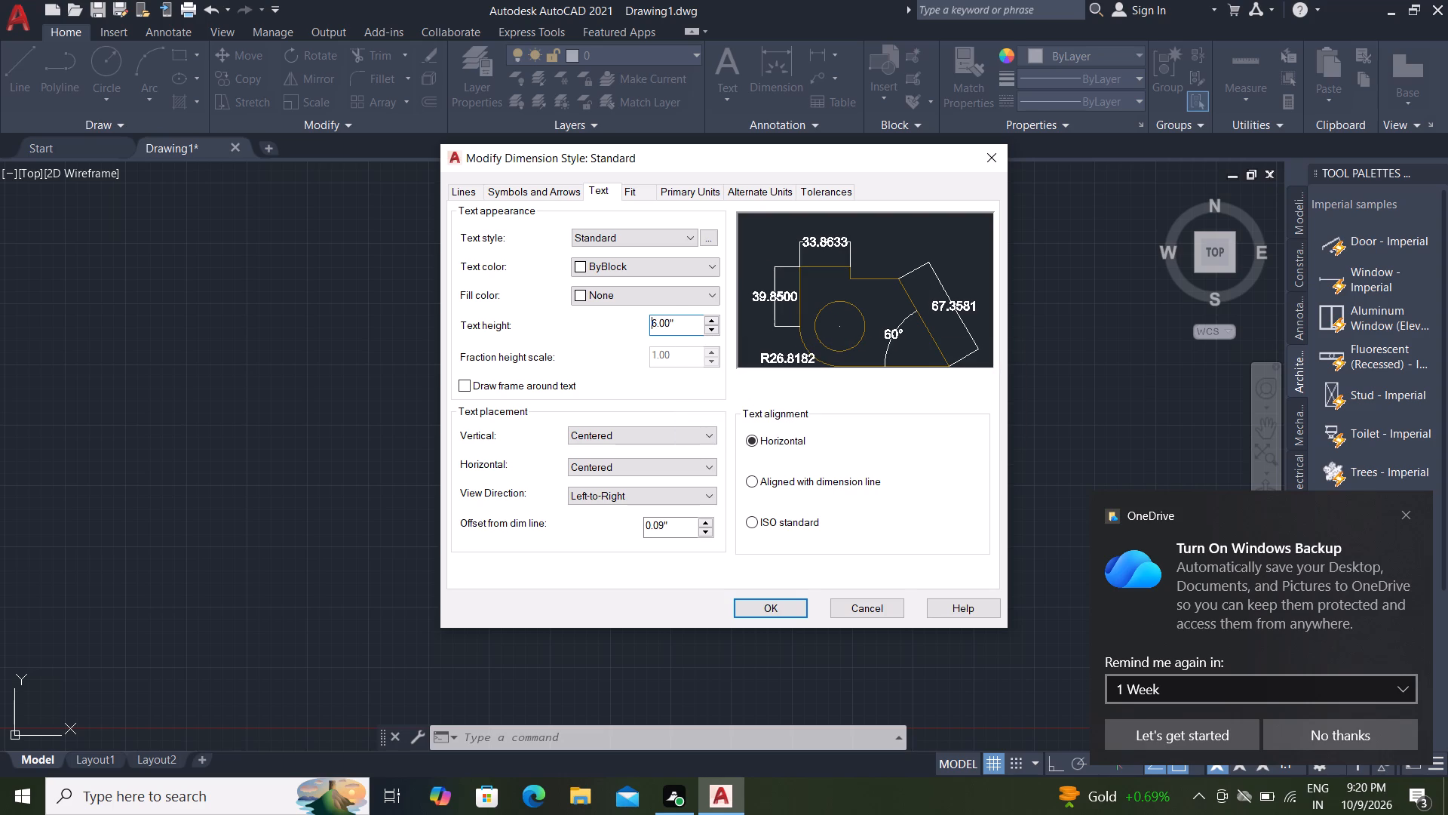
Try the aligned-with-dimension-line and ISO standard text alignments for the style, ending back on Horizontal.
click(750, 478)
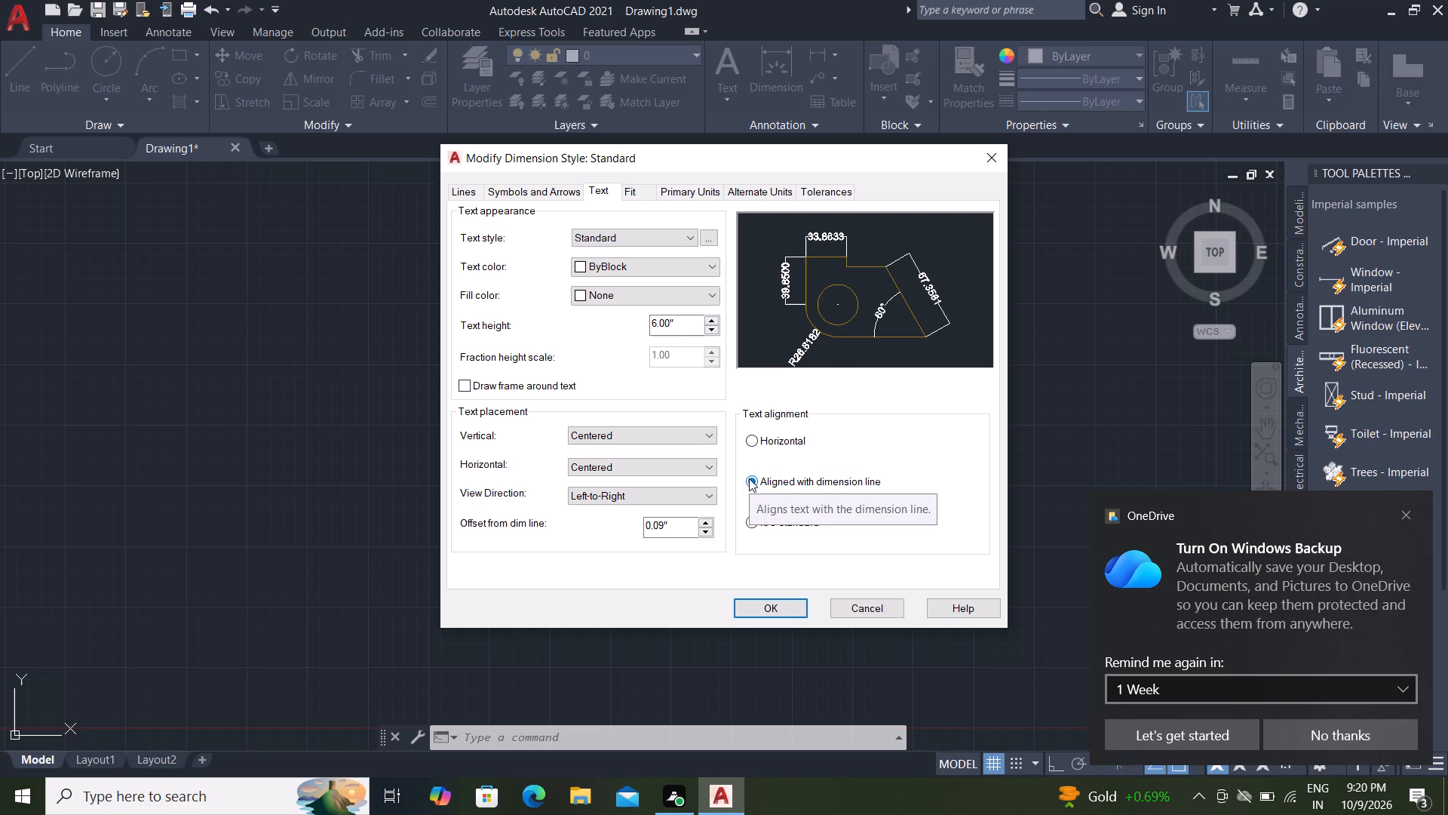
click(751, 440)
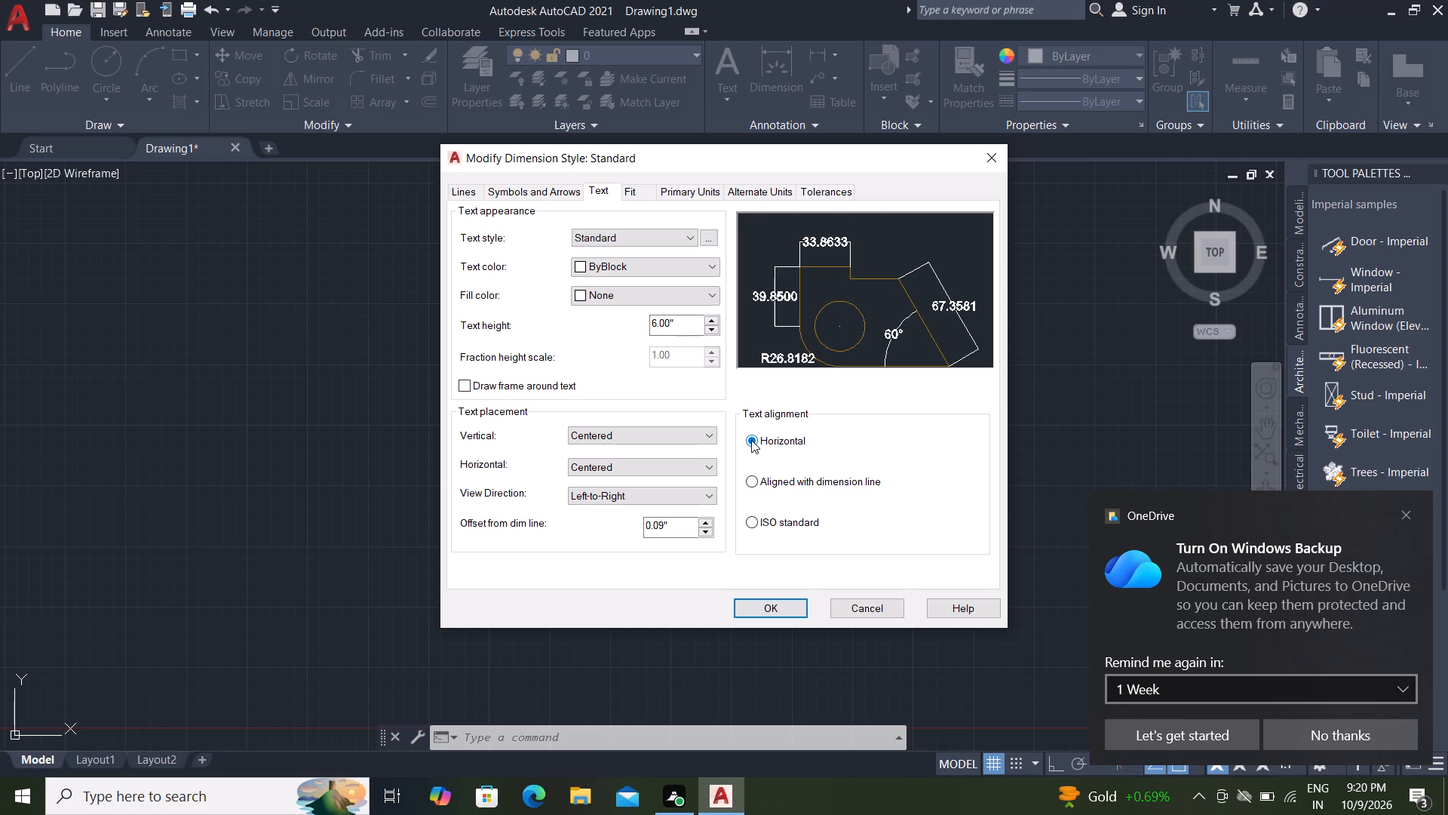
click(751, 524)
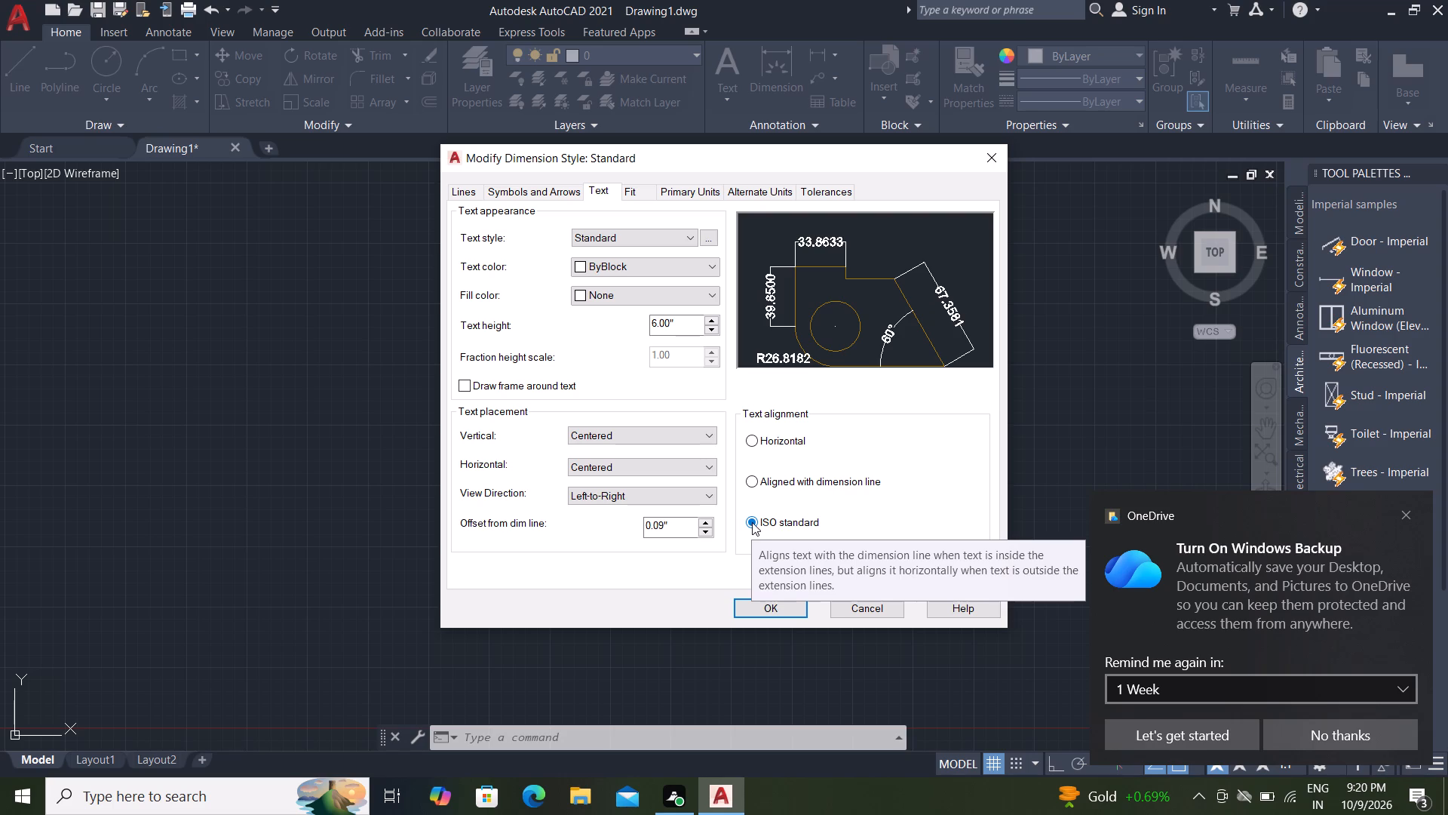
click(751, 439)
Apply the dimension style changes, make Standard the current style and finish with the Dimension Style Manager.
click(786, 609)
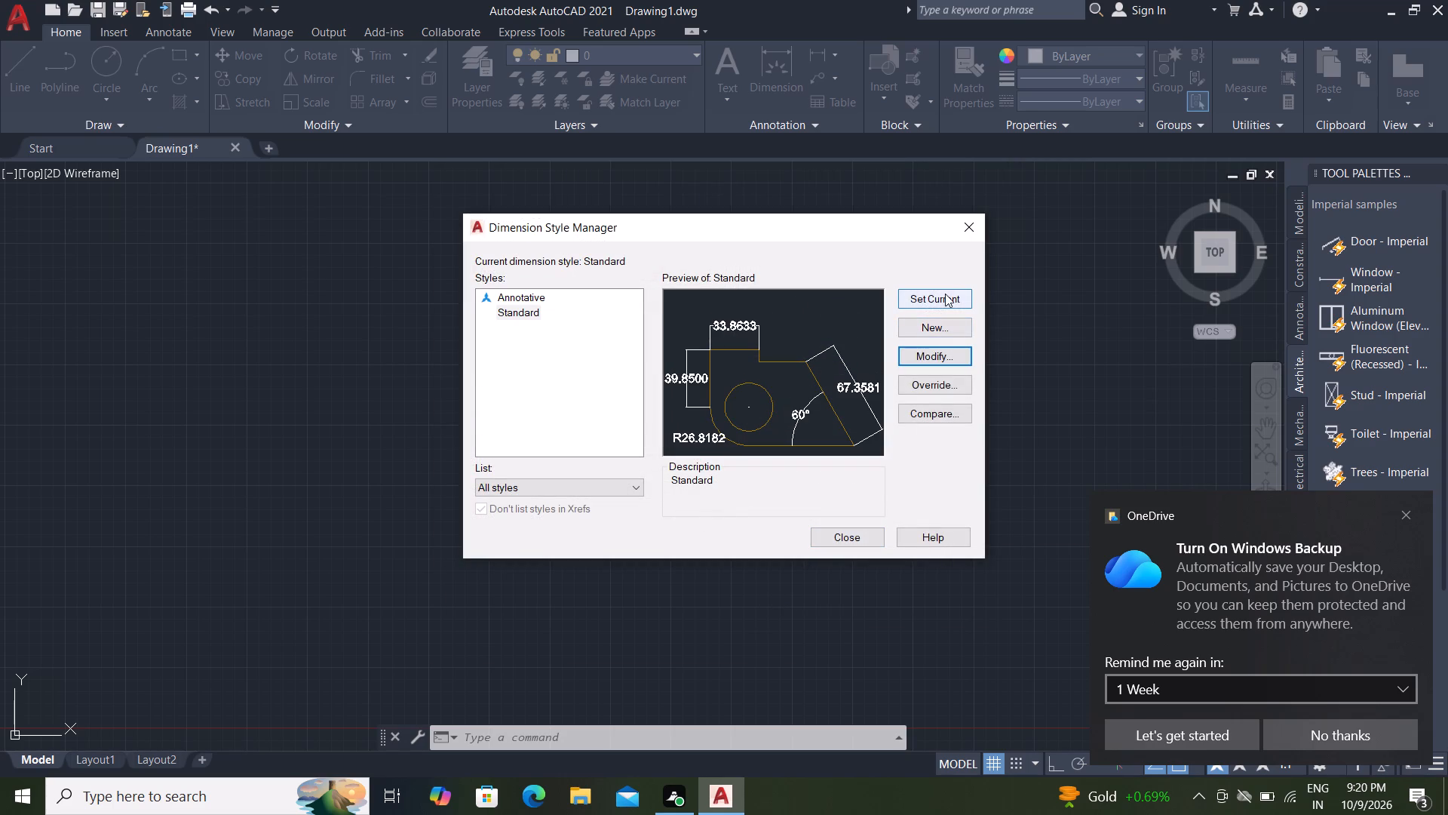
click(945, 294)
click(925, 299)
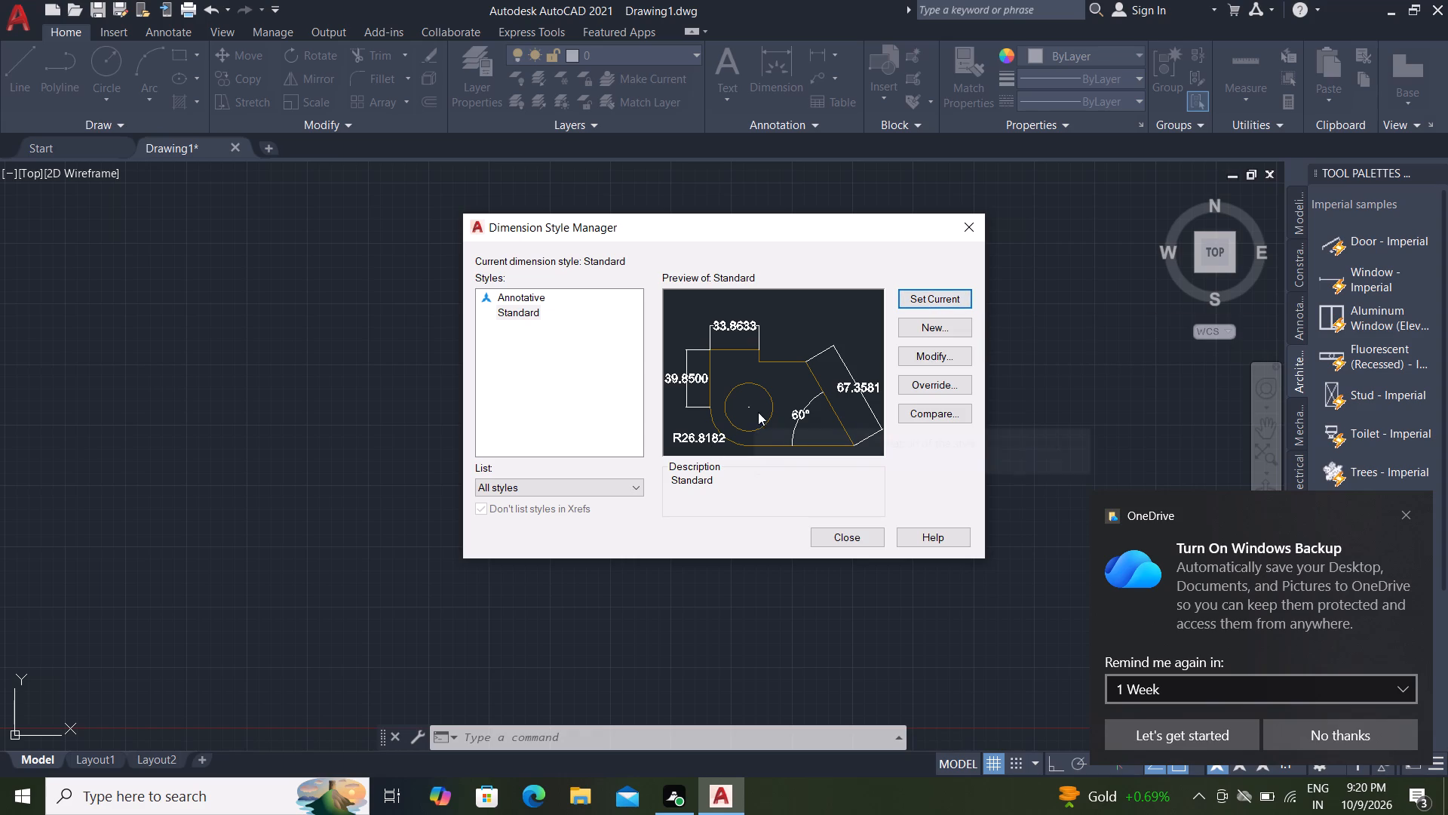
click(921, 297)
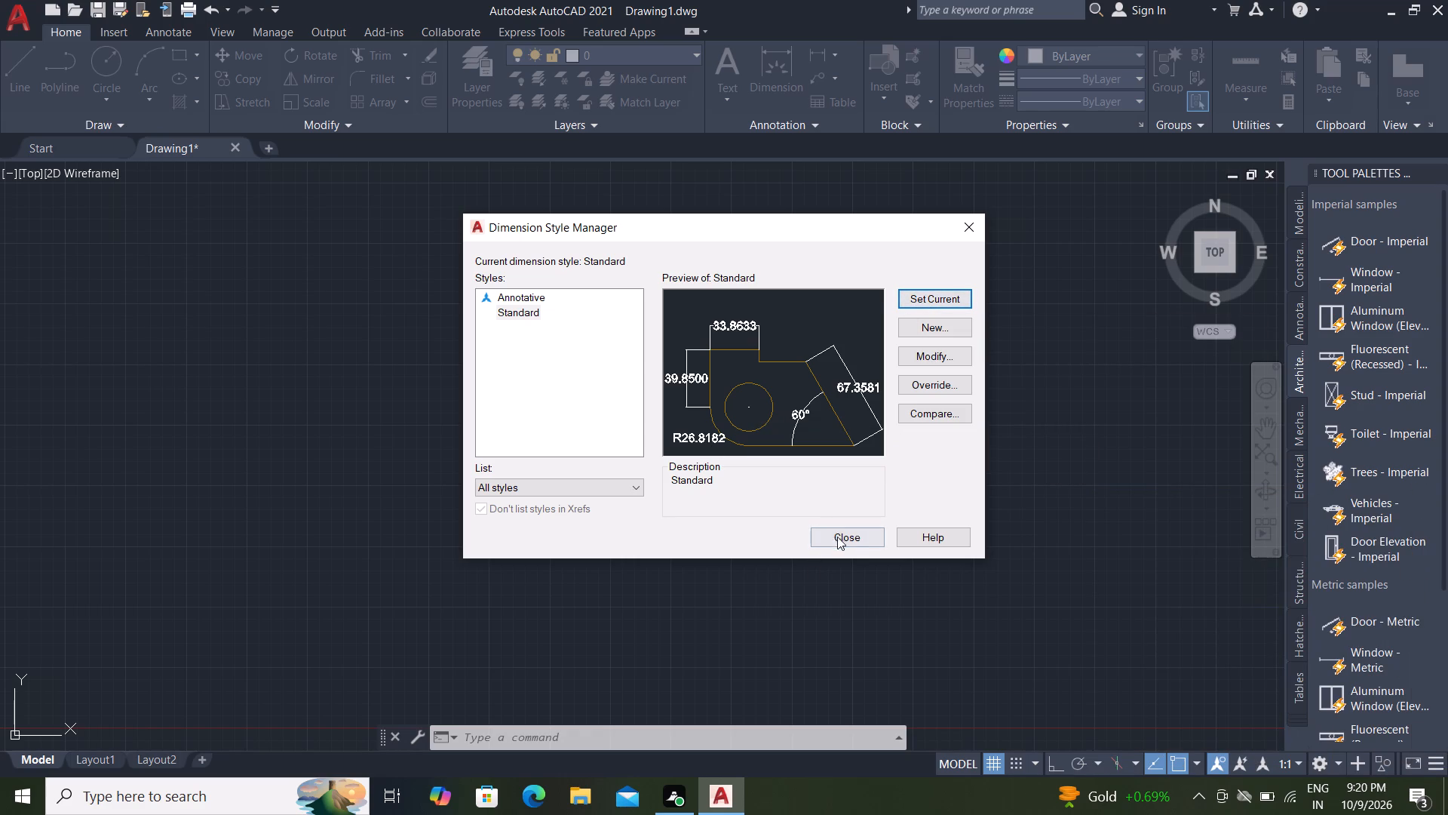
click(838, 535)
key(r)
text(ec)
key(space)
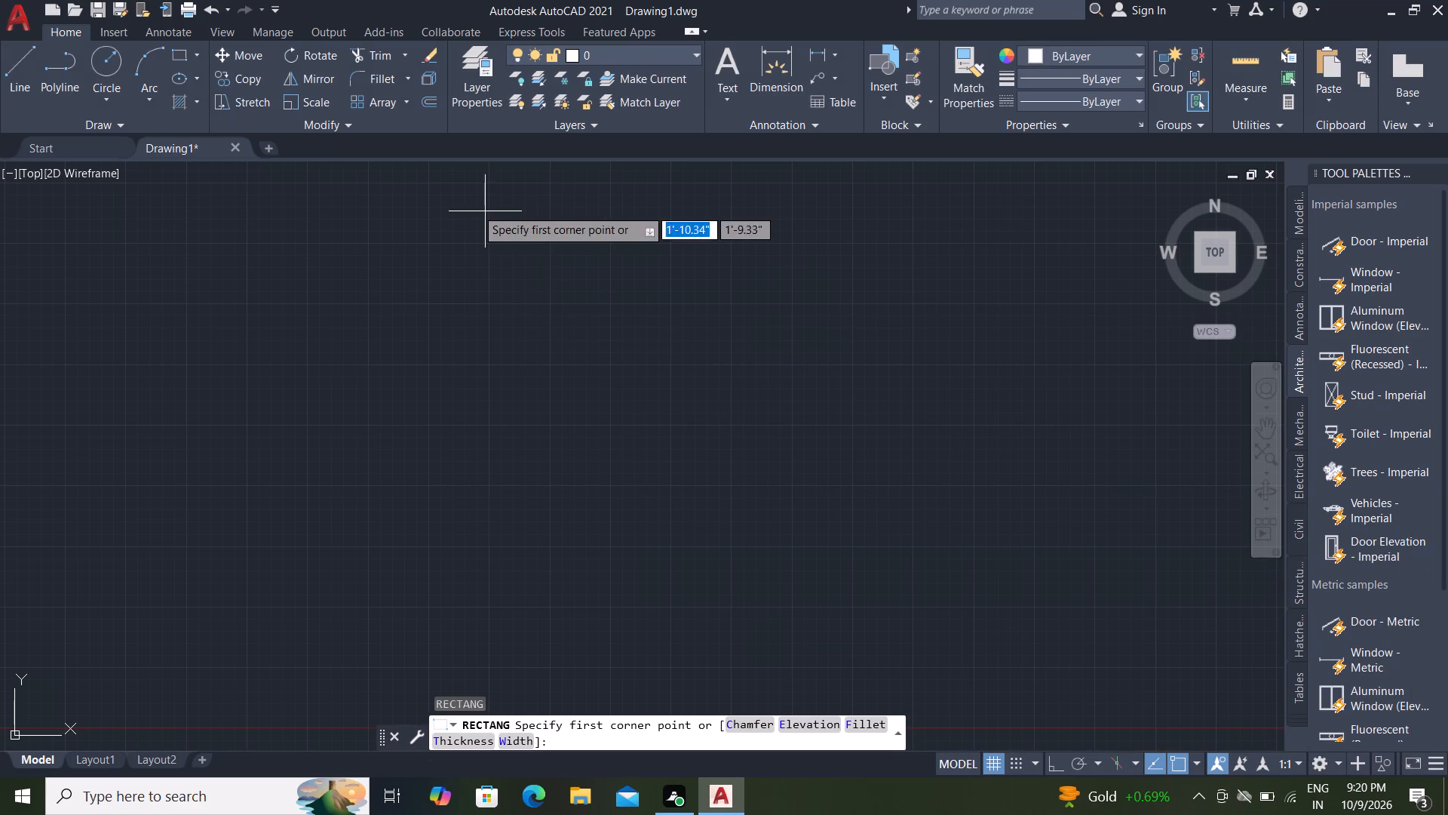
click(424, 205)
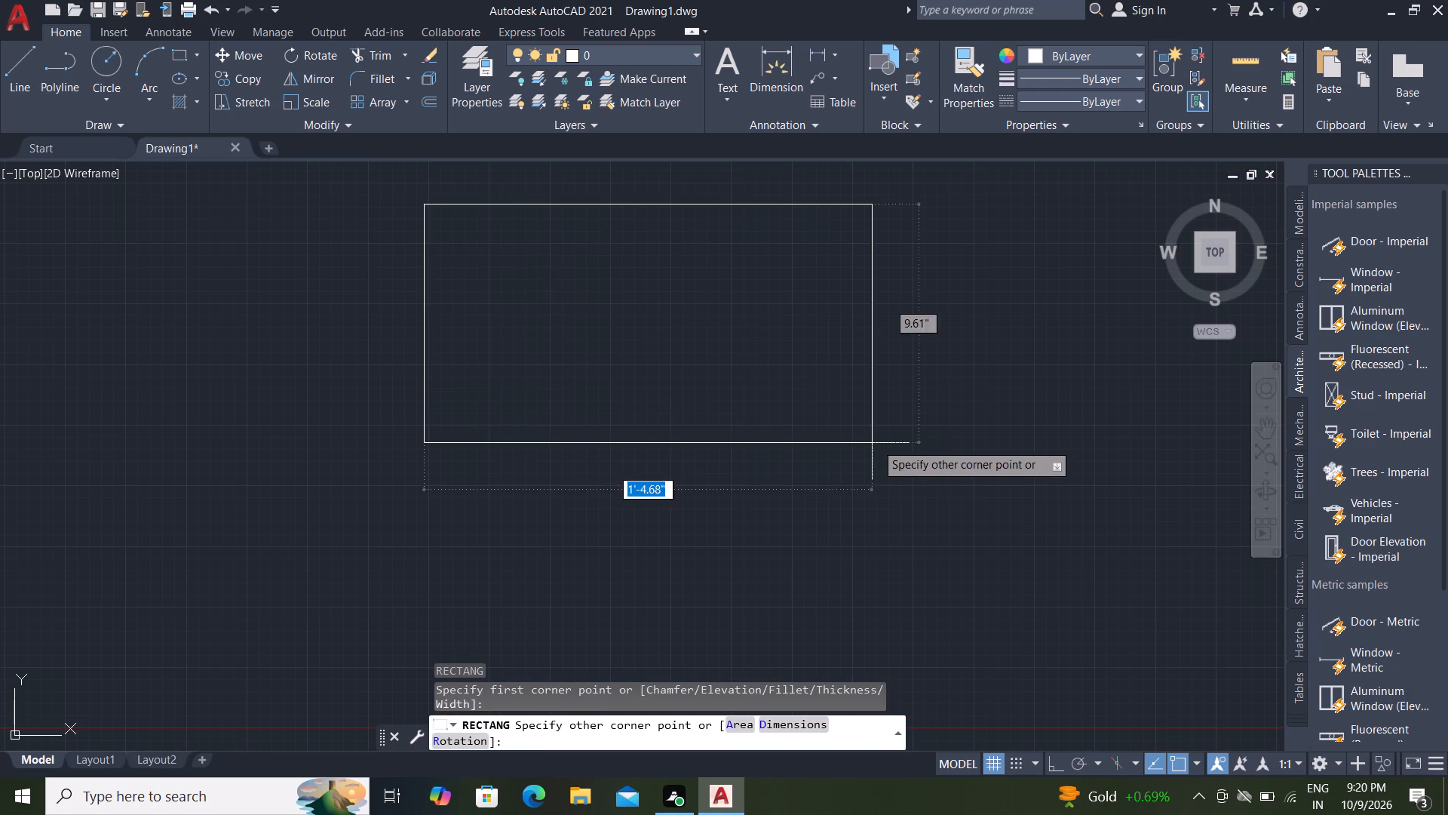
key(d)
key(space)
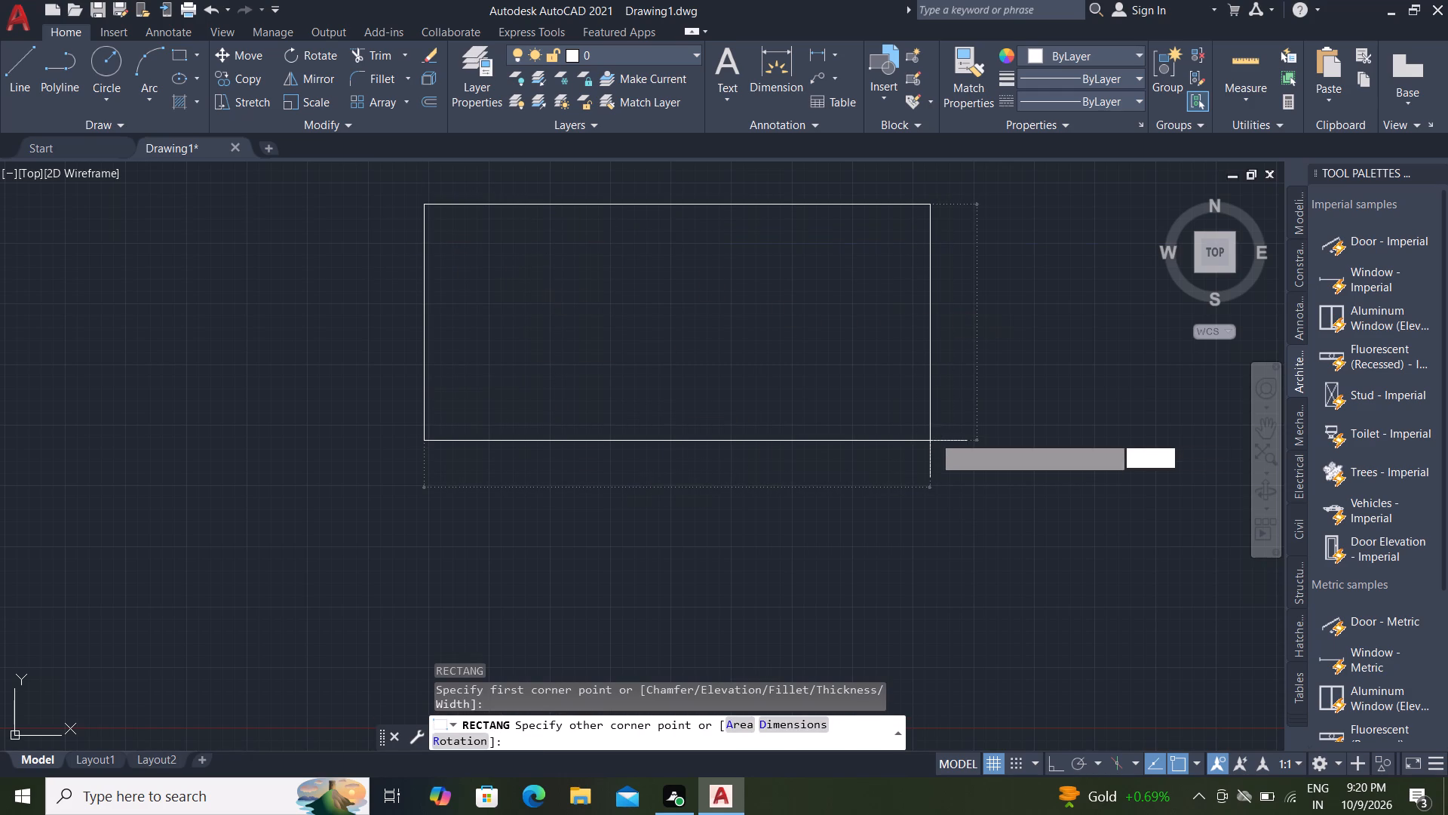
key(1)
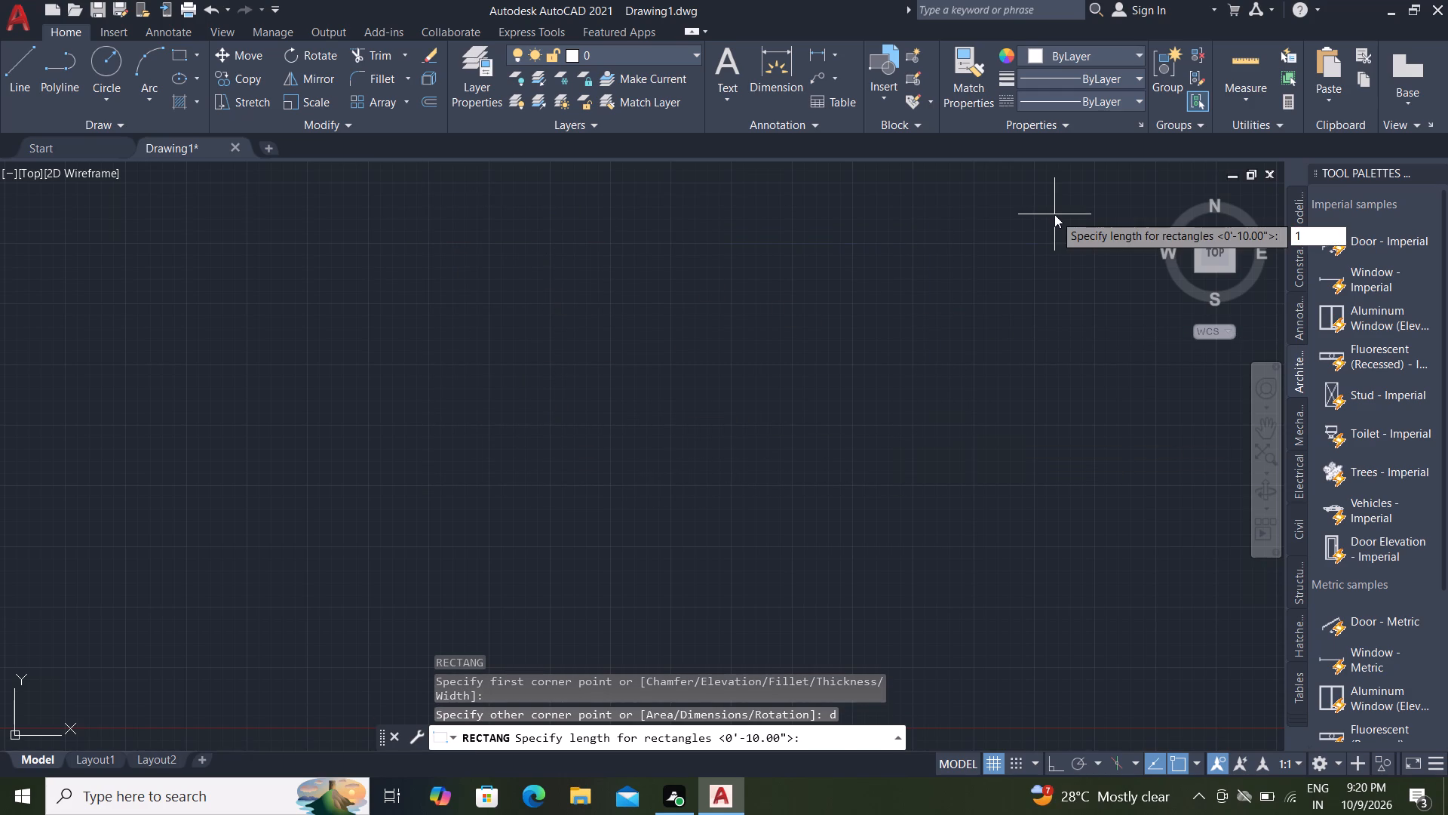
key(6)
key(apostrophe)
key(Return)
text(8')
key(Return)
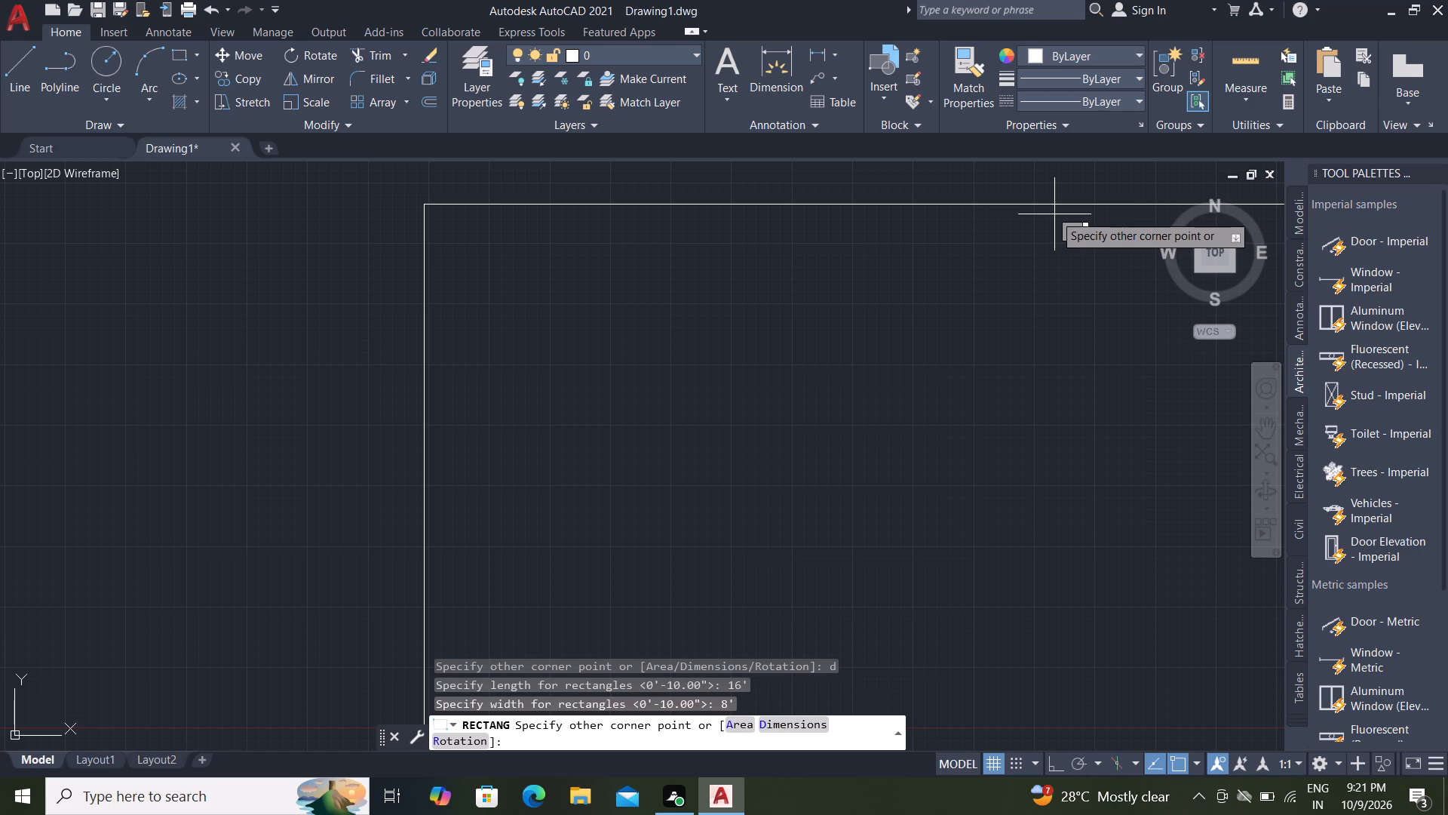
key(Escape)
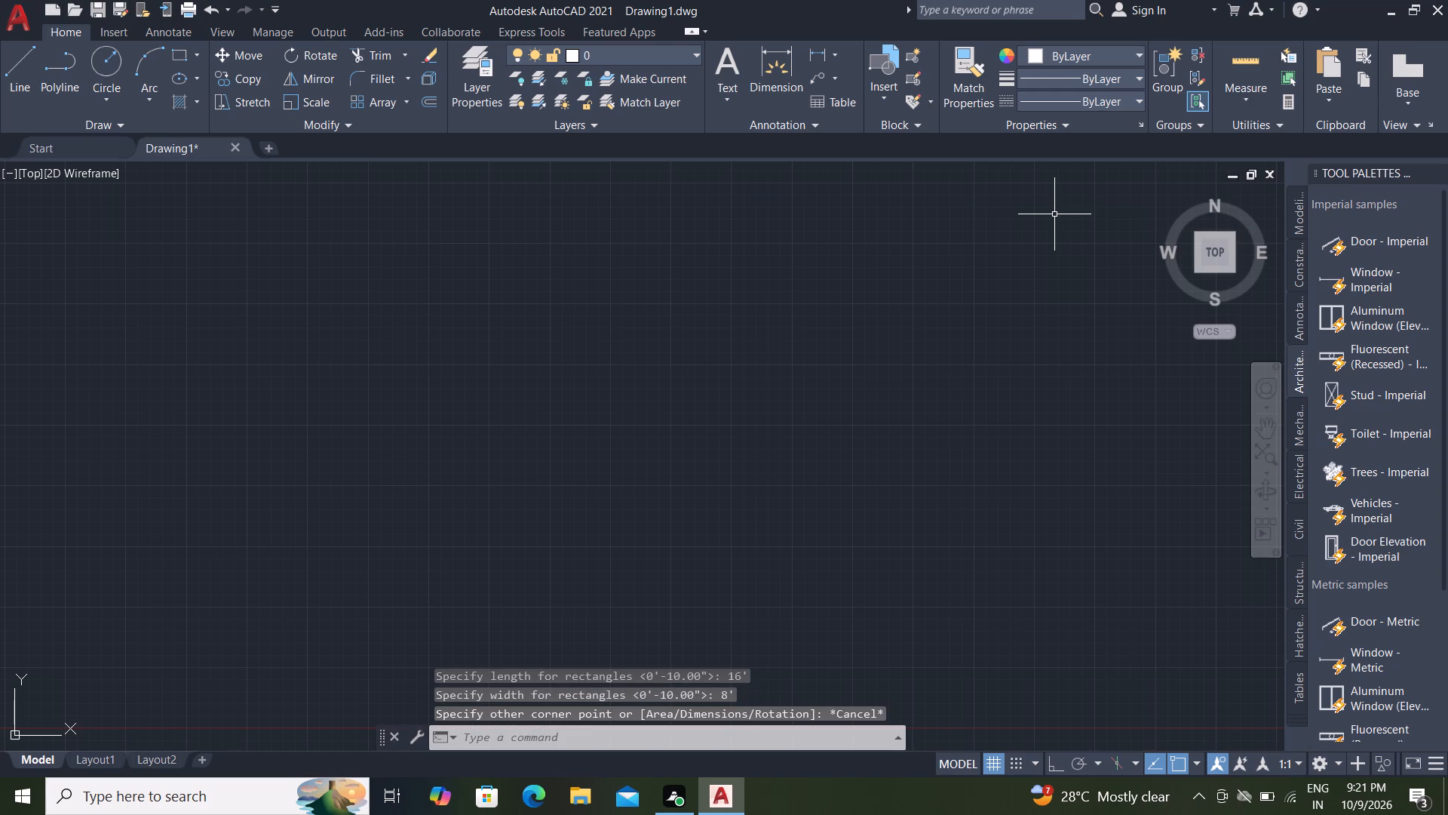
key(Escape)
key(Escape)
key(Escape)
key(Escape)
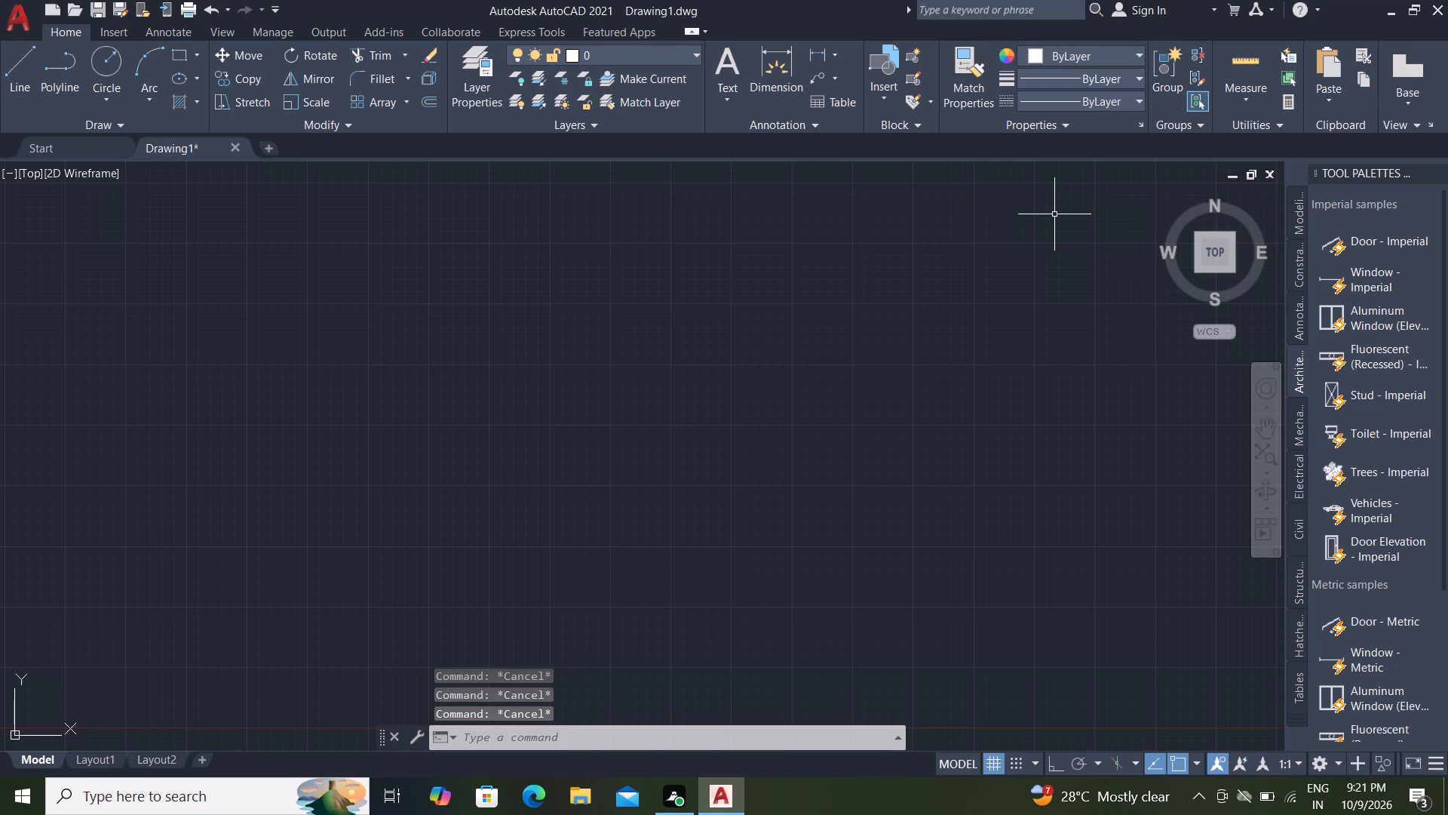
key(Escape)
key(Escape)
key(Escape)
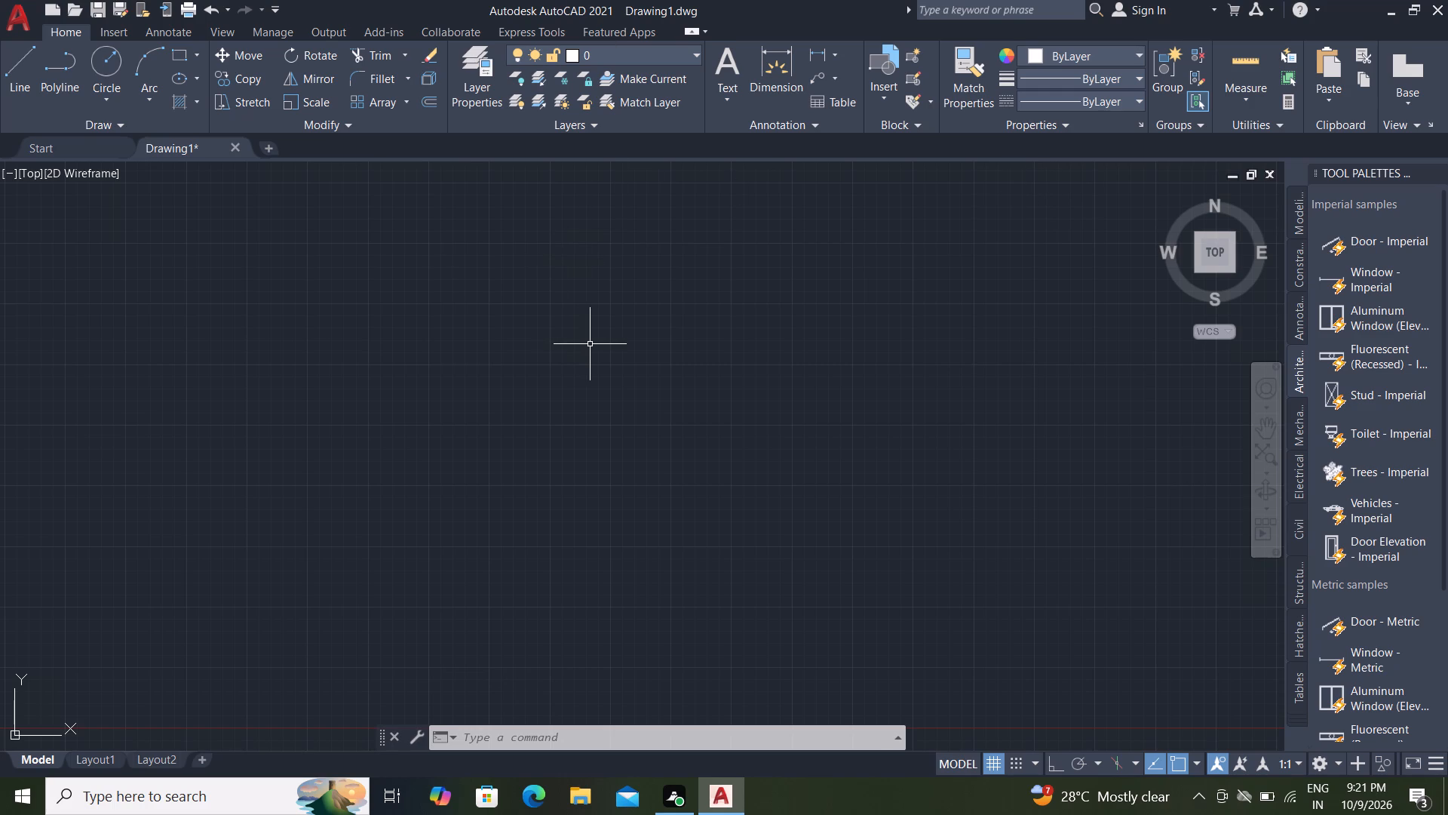
Draw the tank's outer wall as a rectangle 16' long and 8' wide, above and beside the origin.
key(r)
text(ec)
key(space)
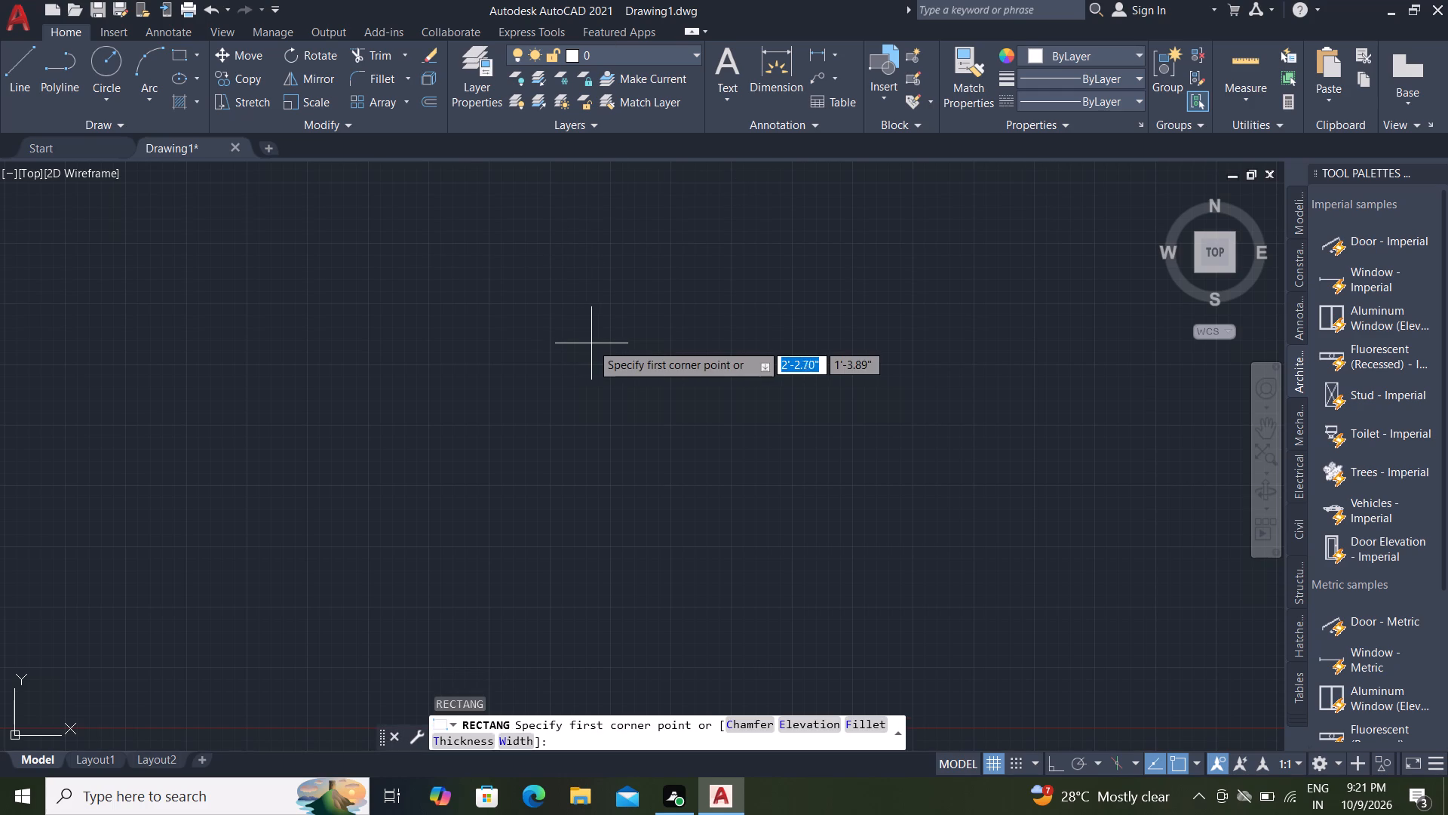
scroll(591, 341, down, 1)
click(532, 281)
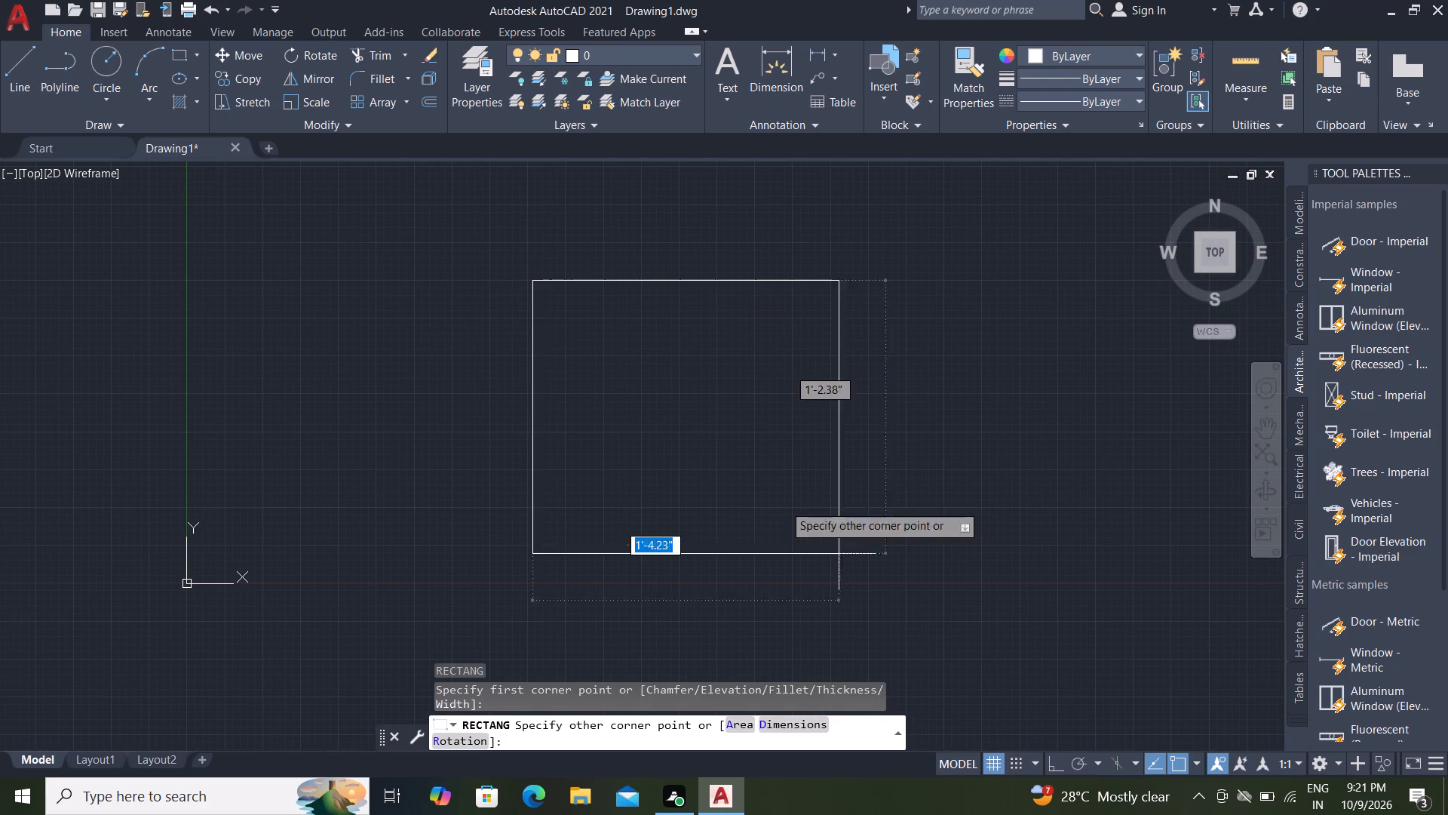
text(d)
key(space)
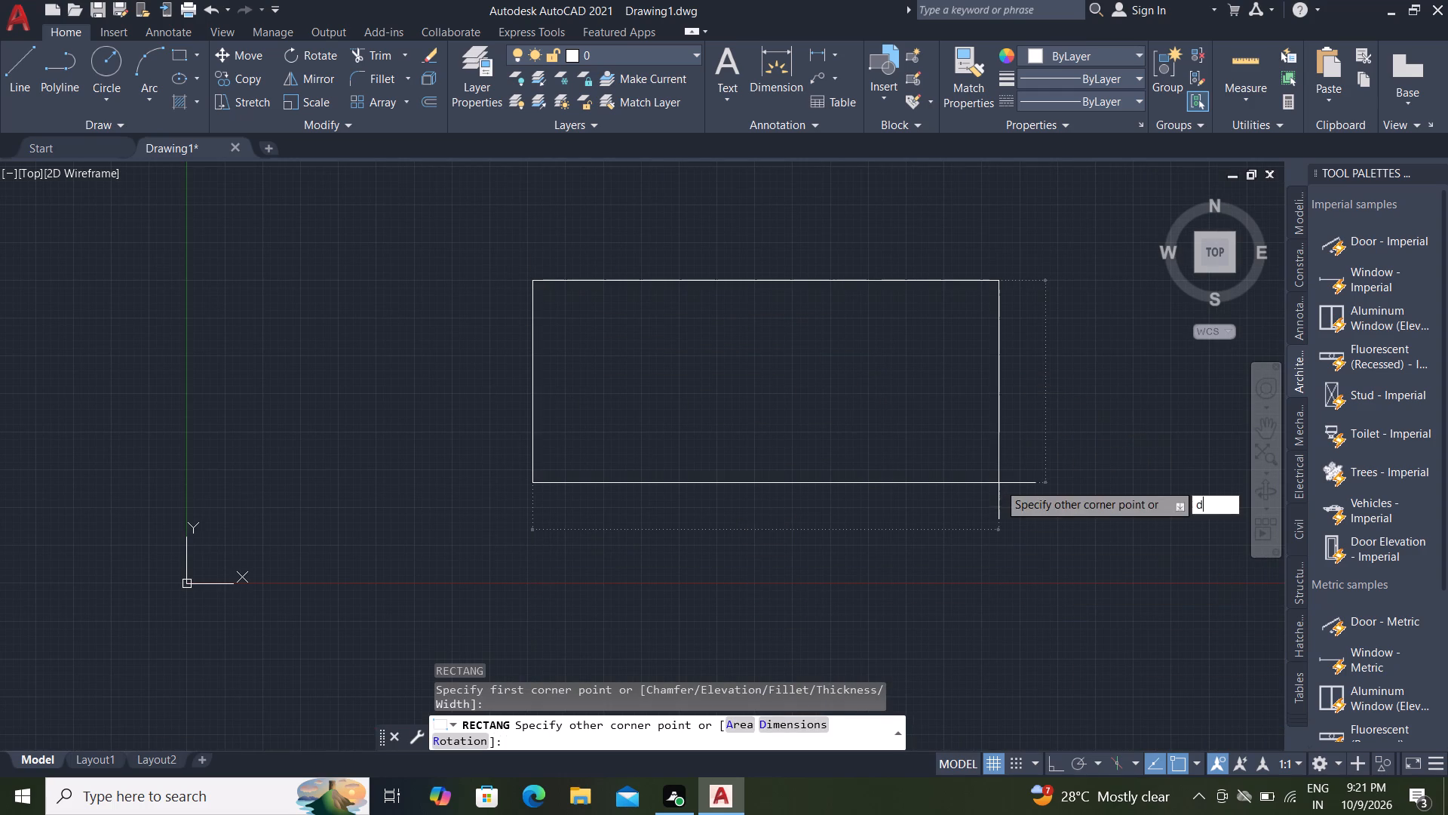
key(space)
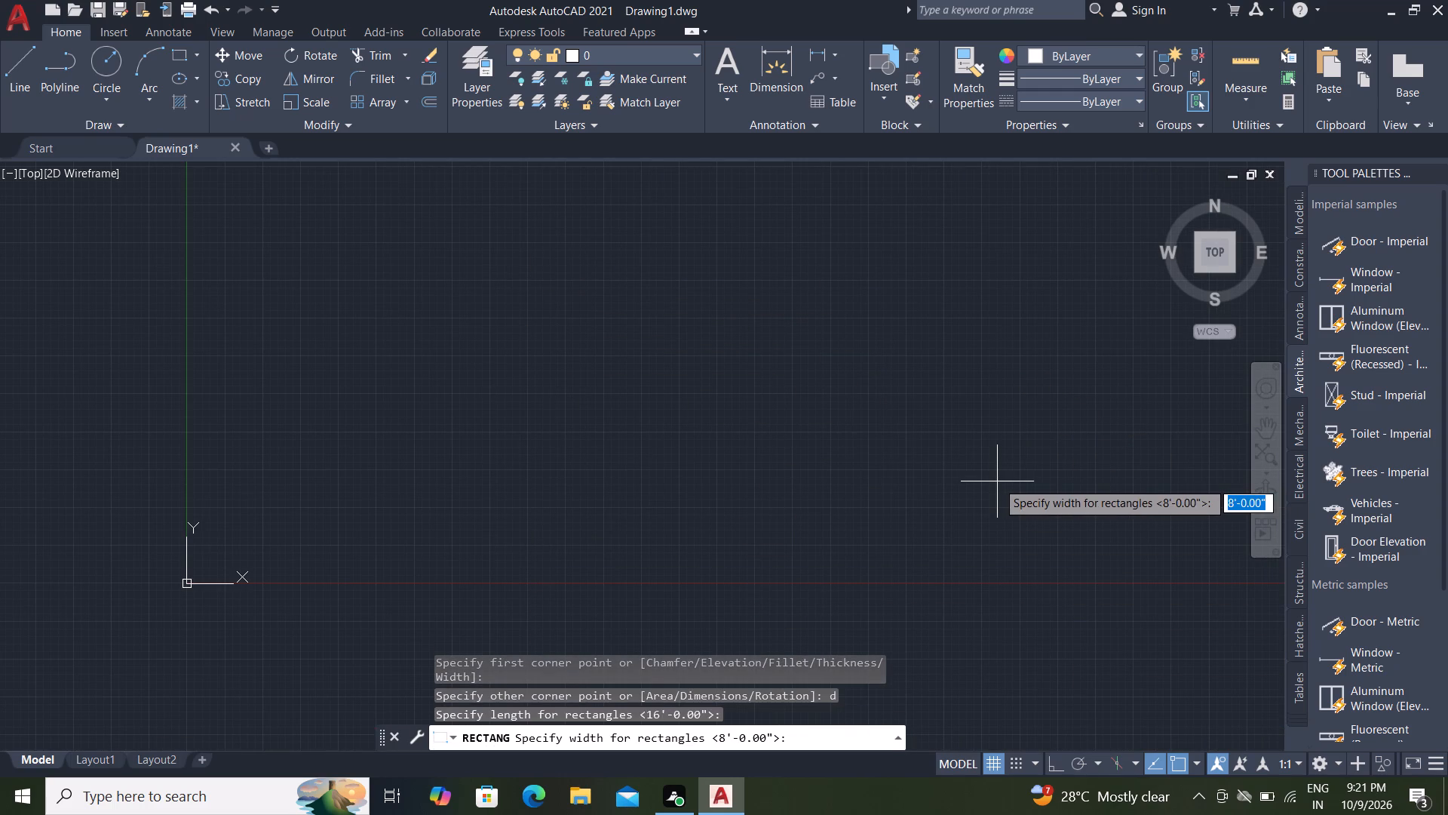
key(space)
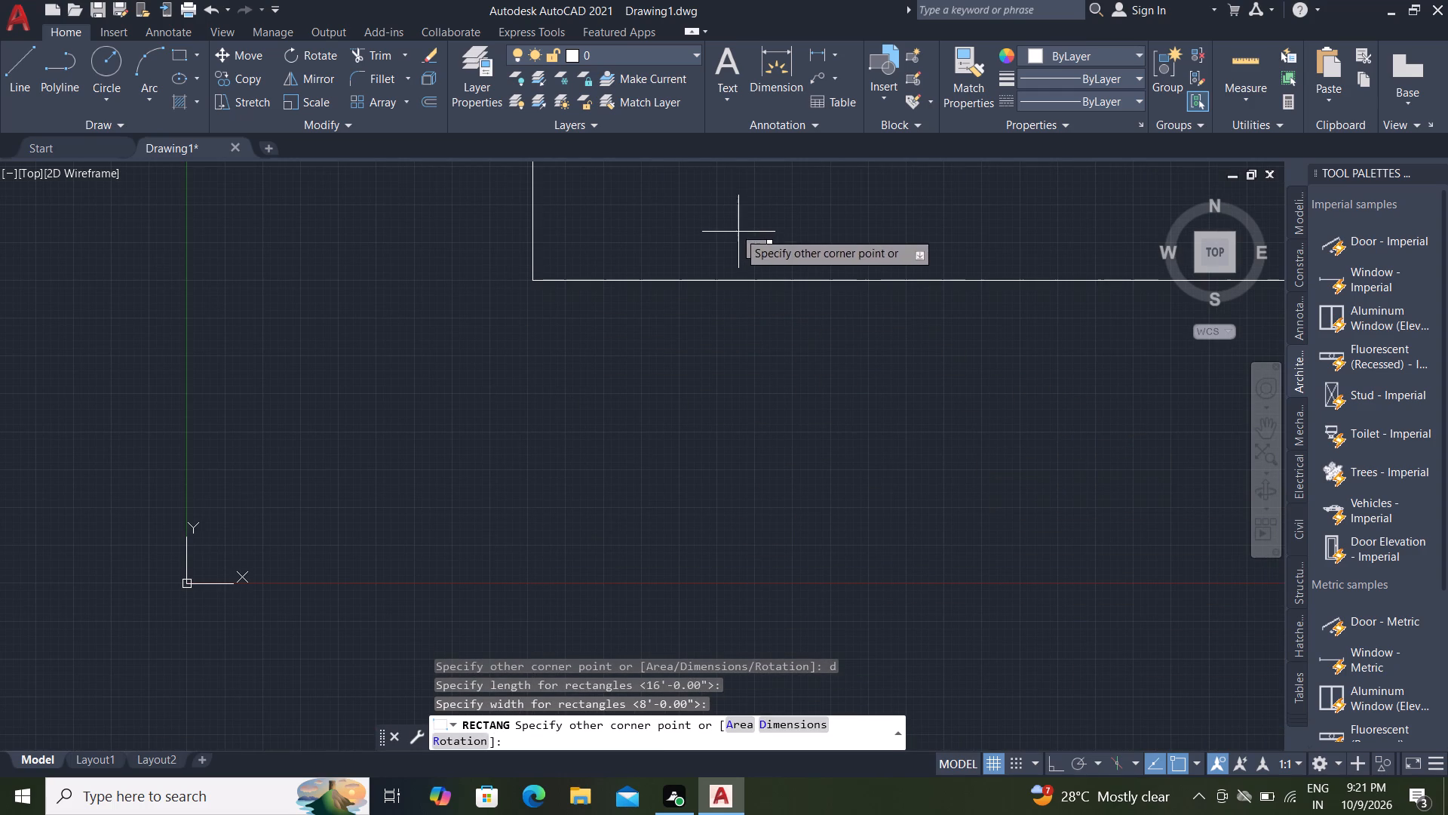
click(738, 231)
scroll(534, 368, down, 3)
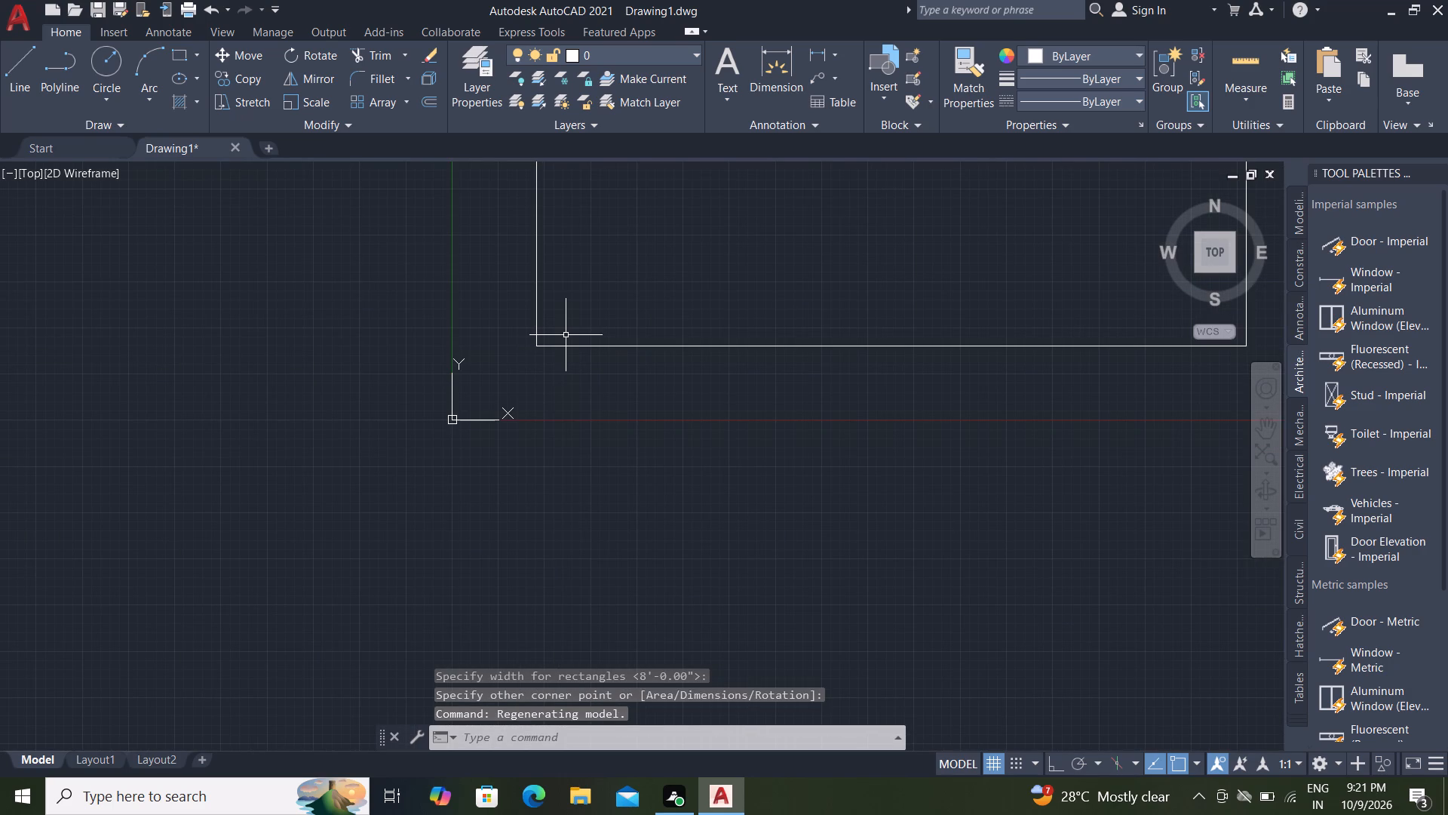
scroll(583, 291, down, 2)
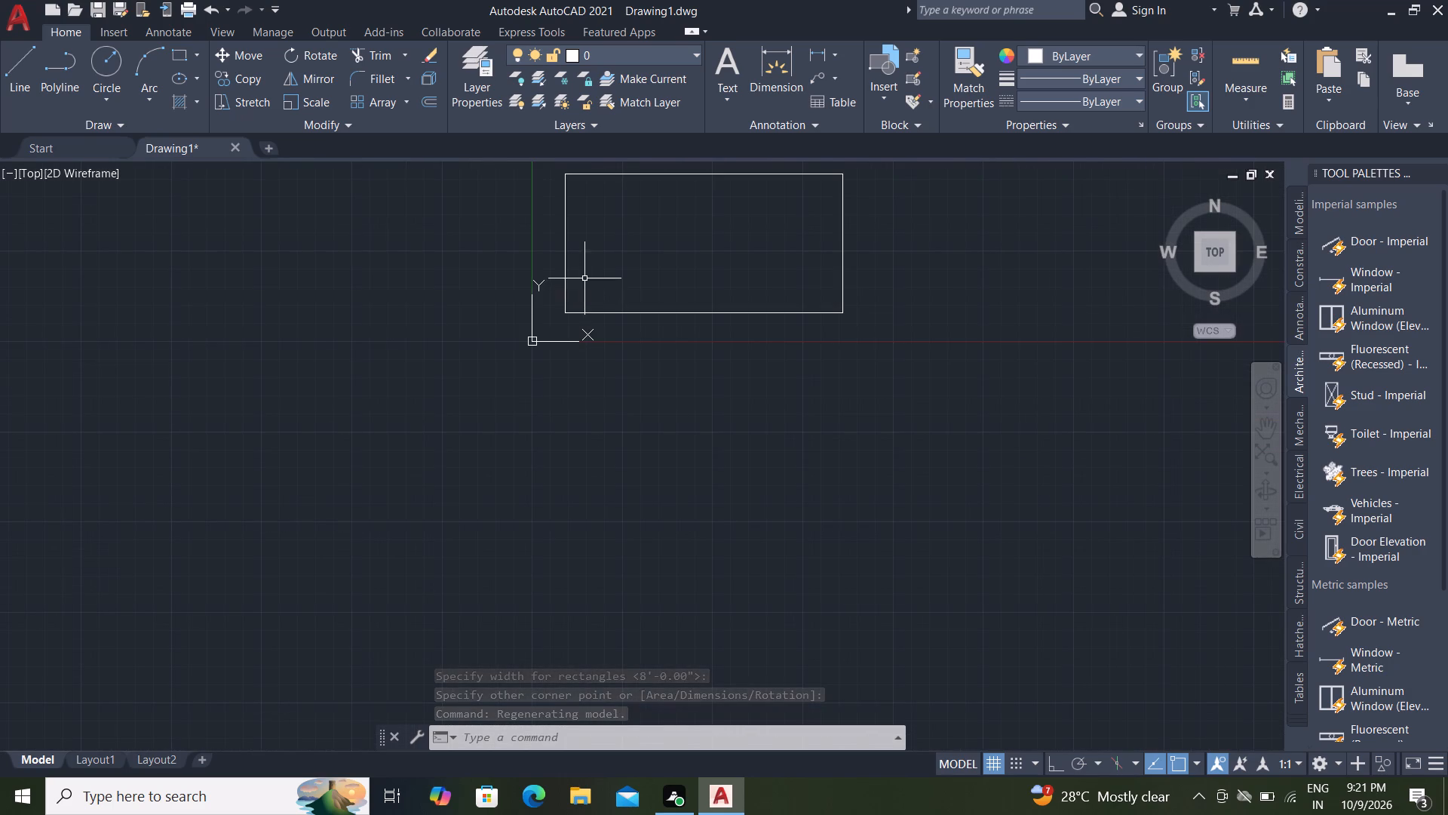
Offset the 16' x 8' rectangle 9" inward to form the inner face of the tank wall.
key(Escape)
text(o)
key(space)
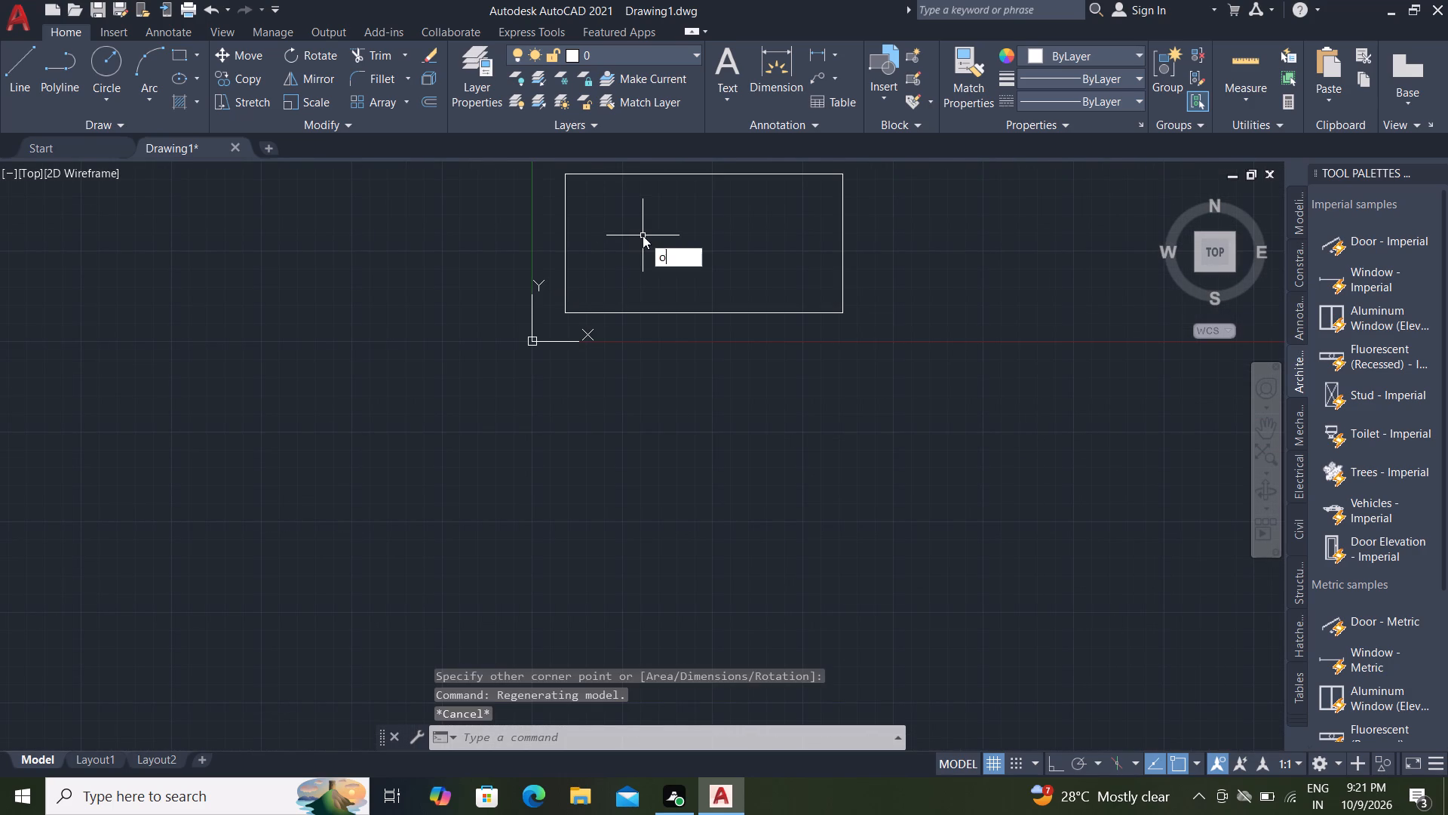
text(9")
key(Return)
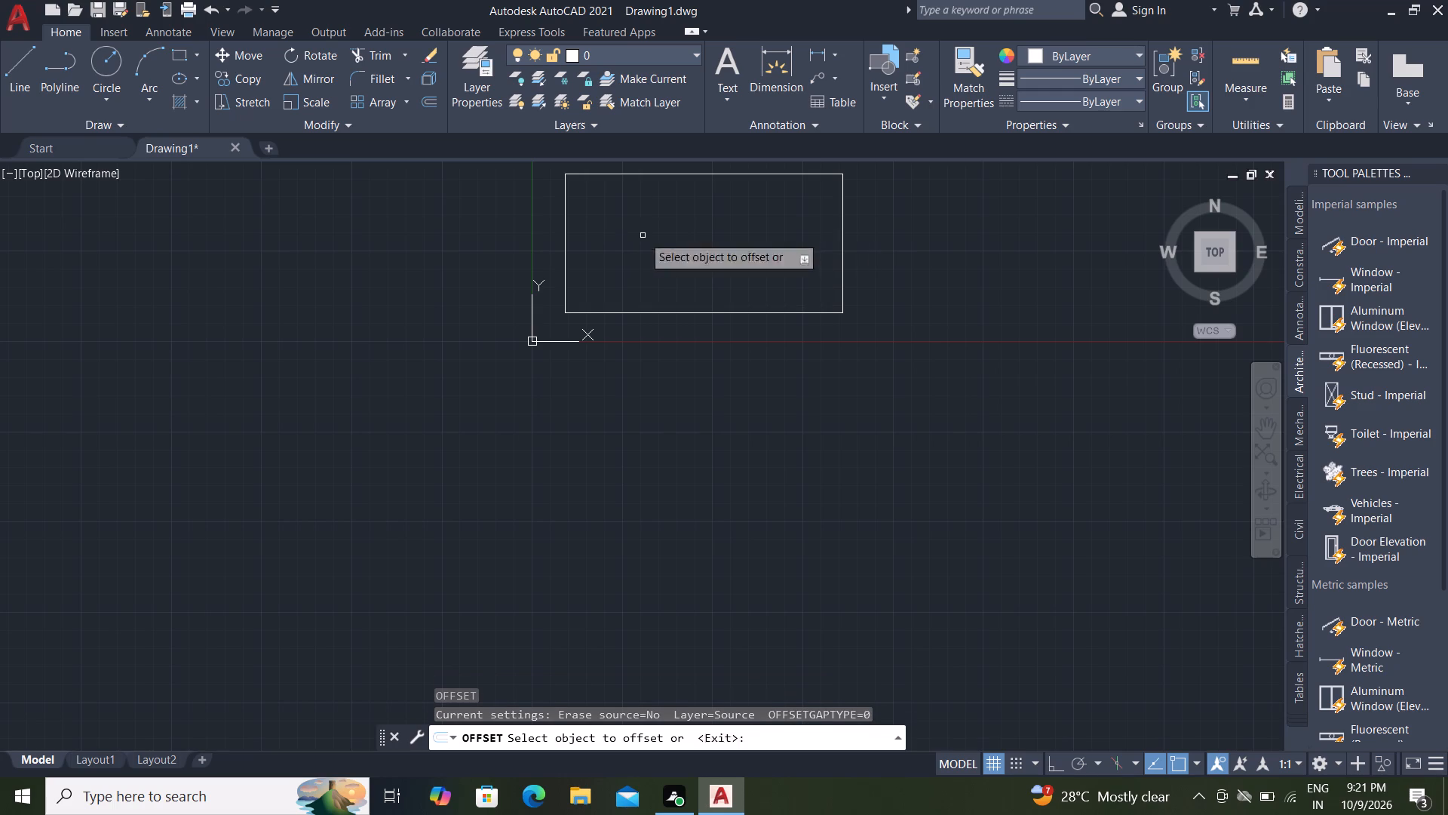
scroll(653, 161, up, 5)
scroll(643, 220, down, 2)
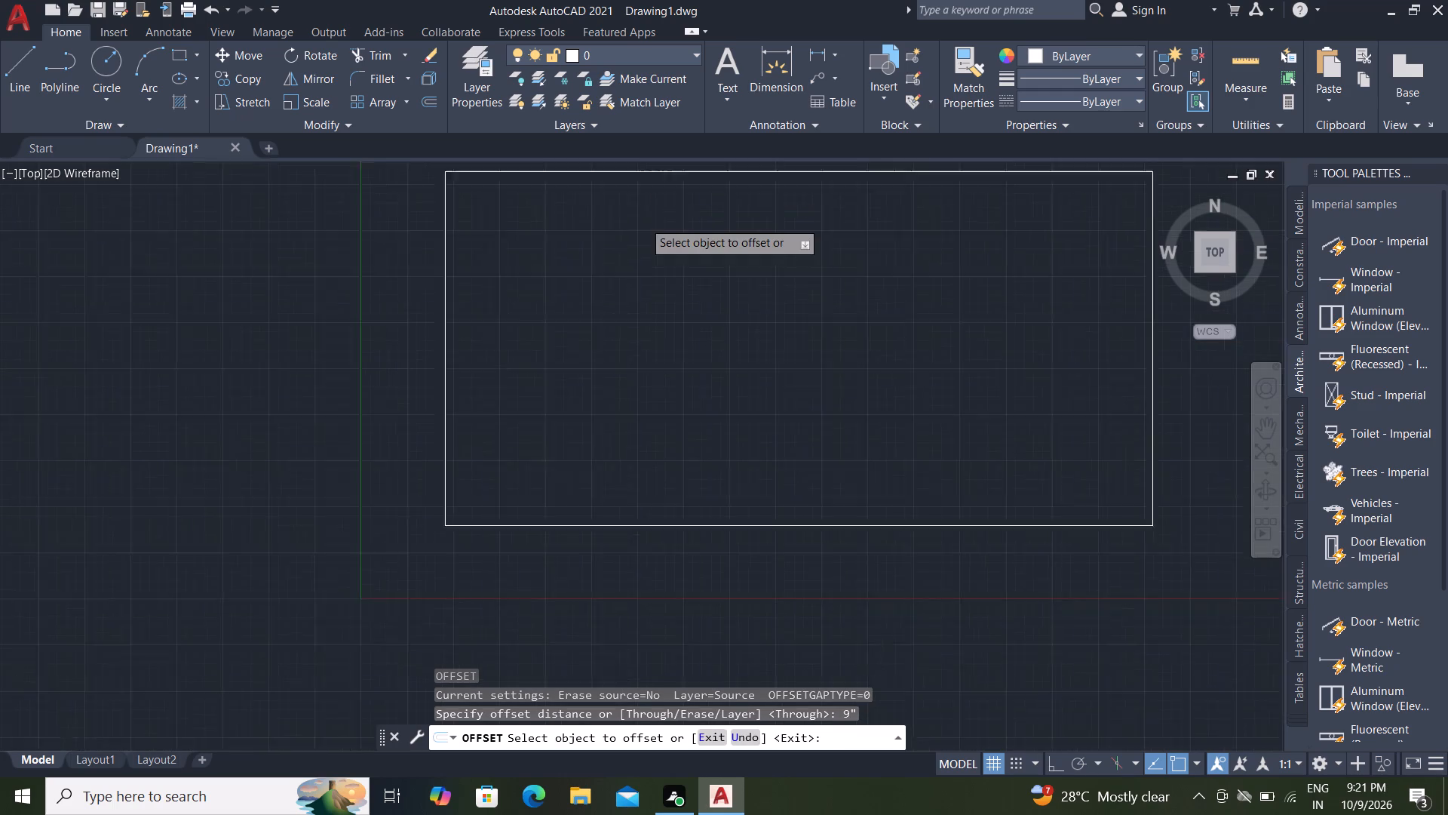
click(649, 191)
click(654, 286)
key(Escape)
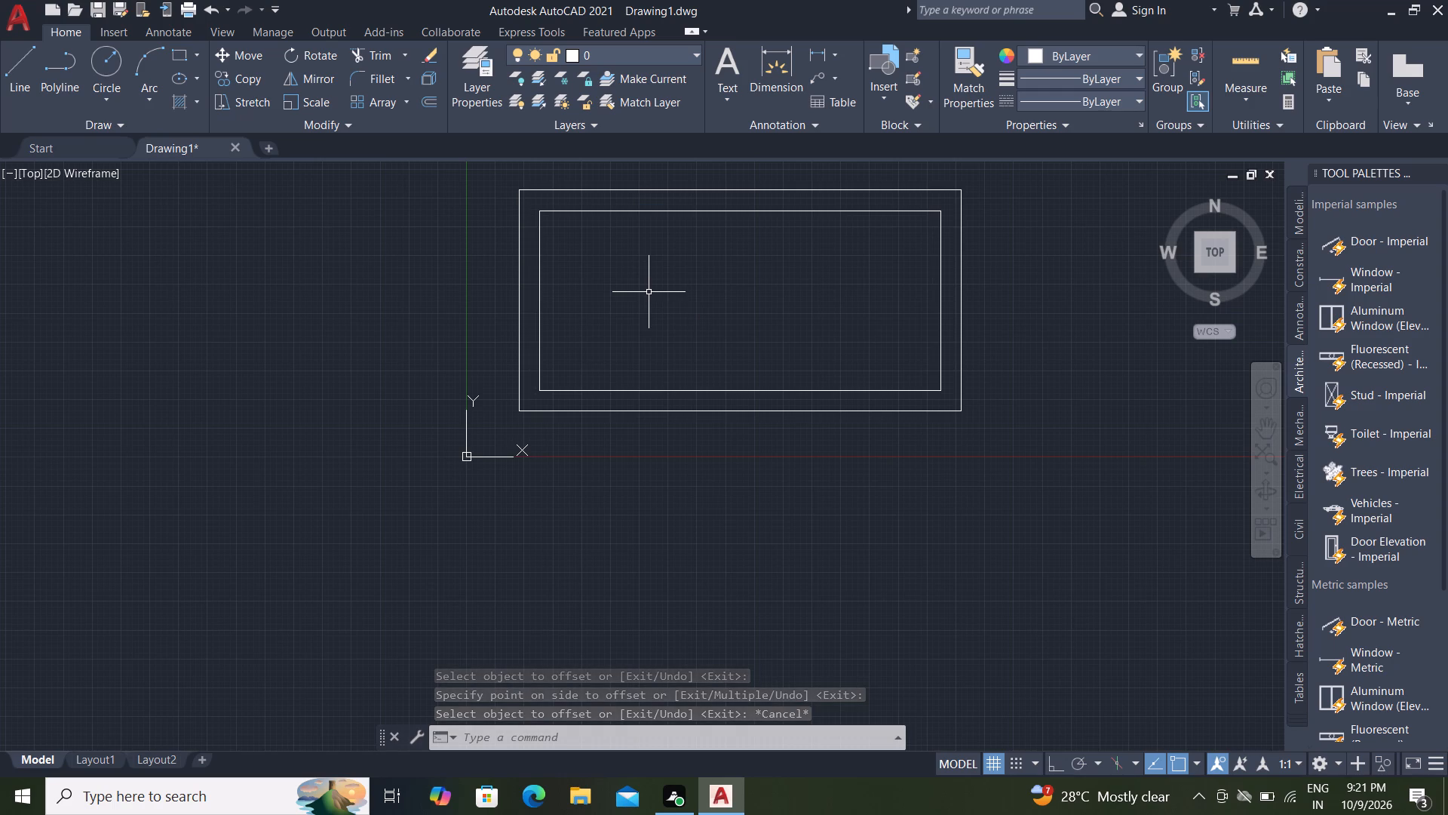
key(Escape)
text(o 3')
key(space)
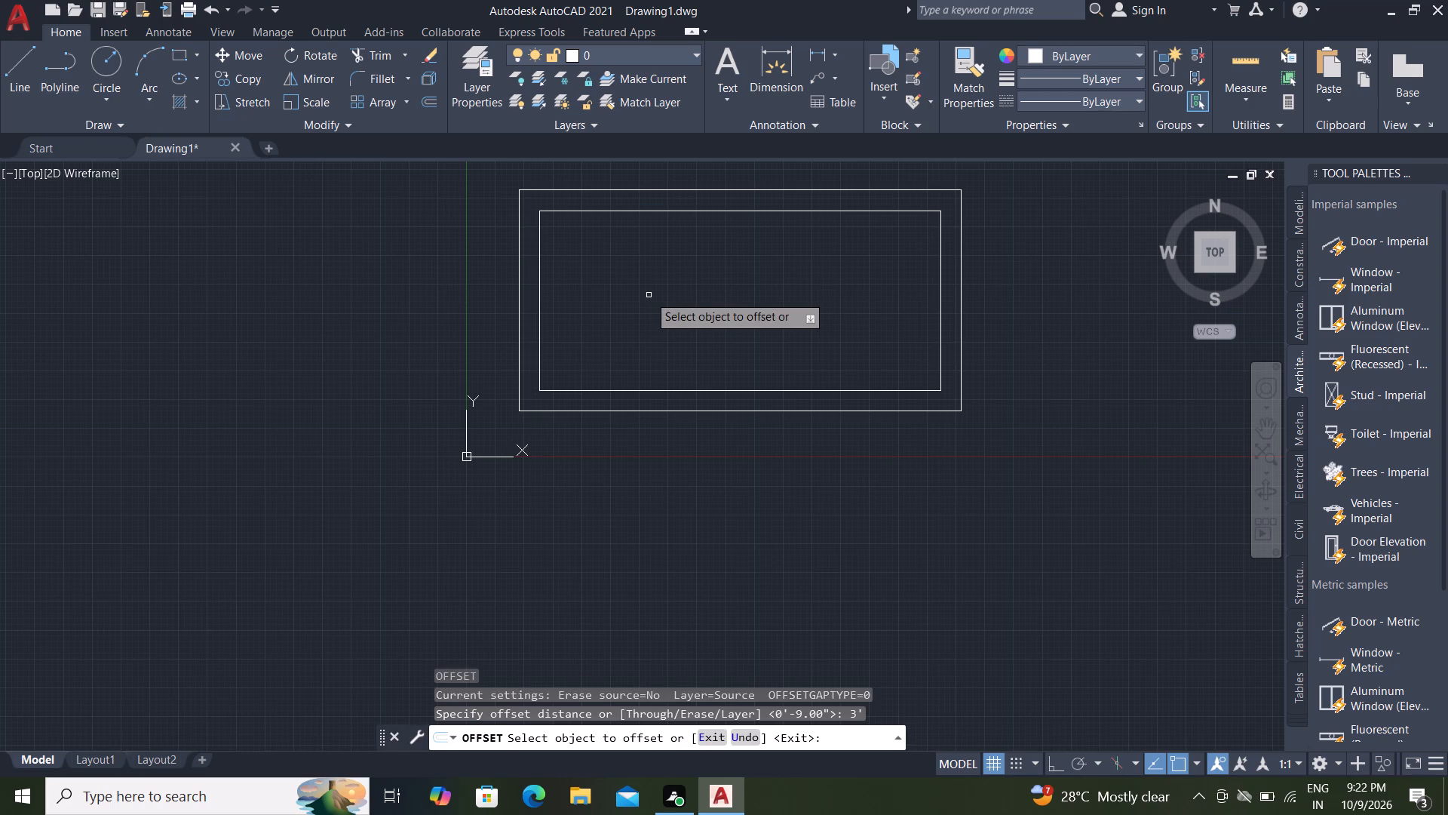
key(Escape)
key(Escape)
Split the inner rectangle into separate edges with Break at Point at its upper-left, lower-left, lower-right and upper-right corners.
text(bre)
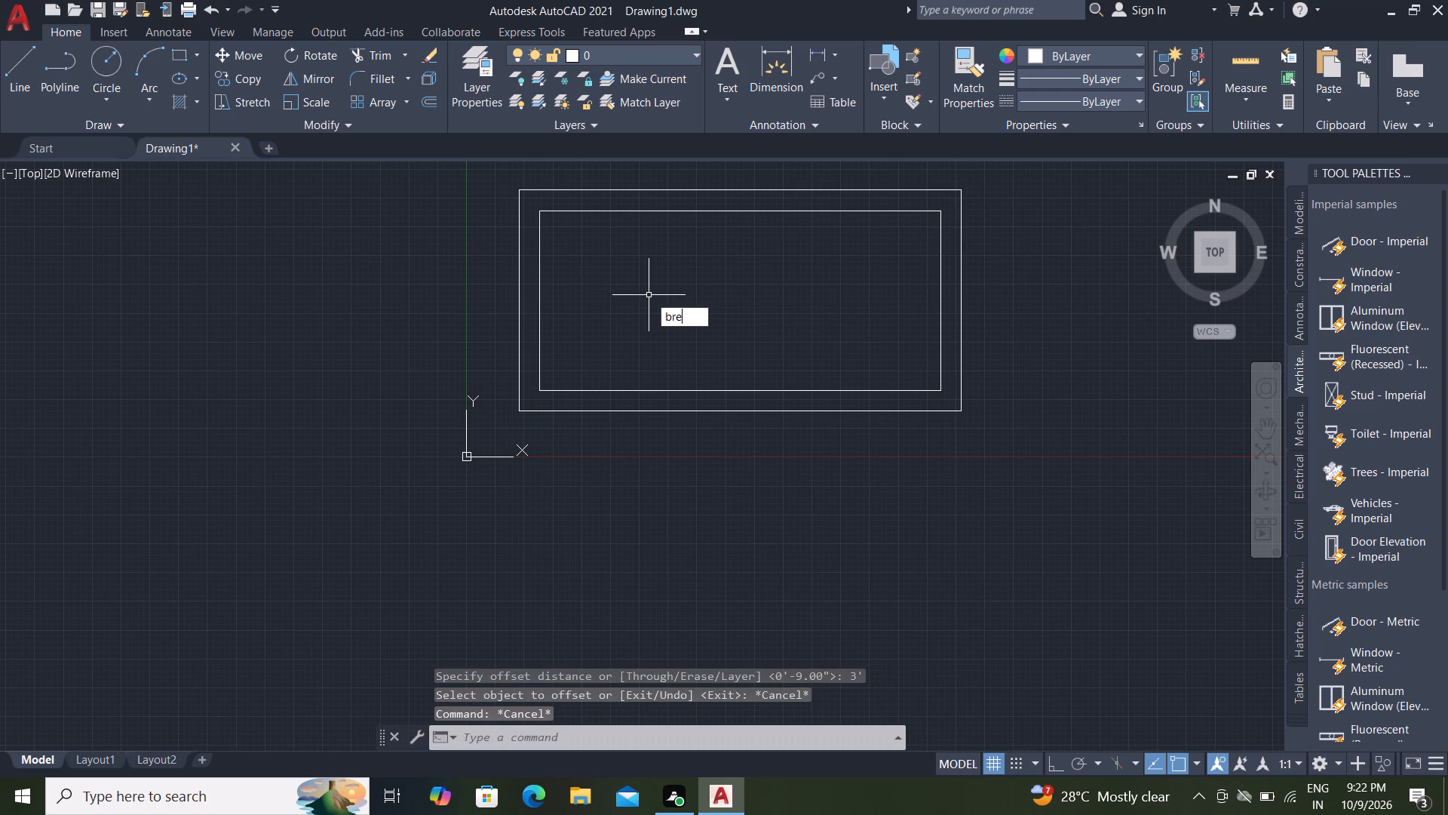
key(a)
key(space)
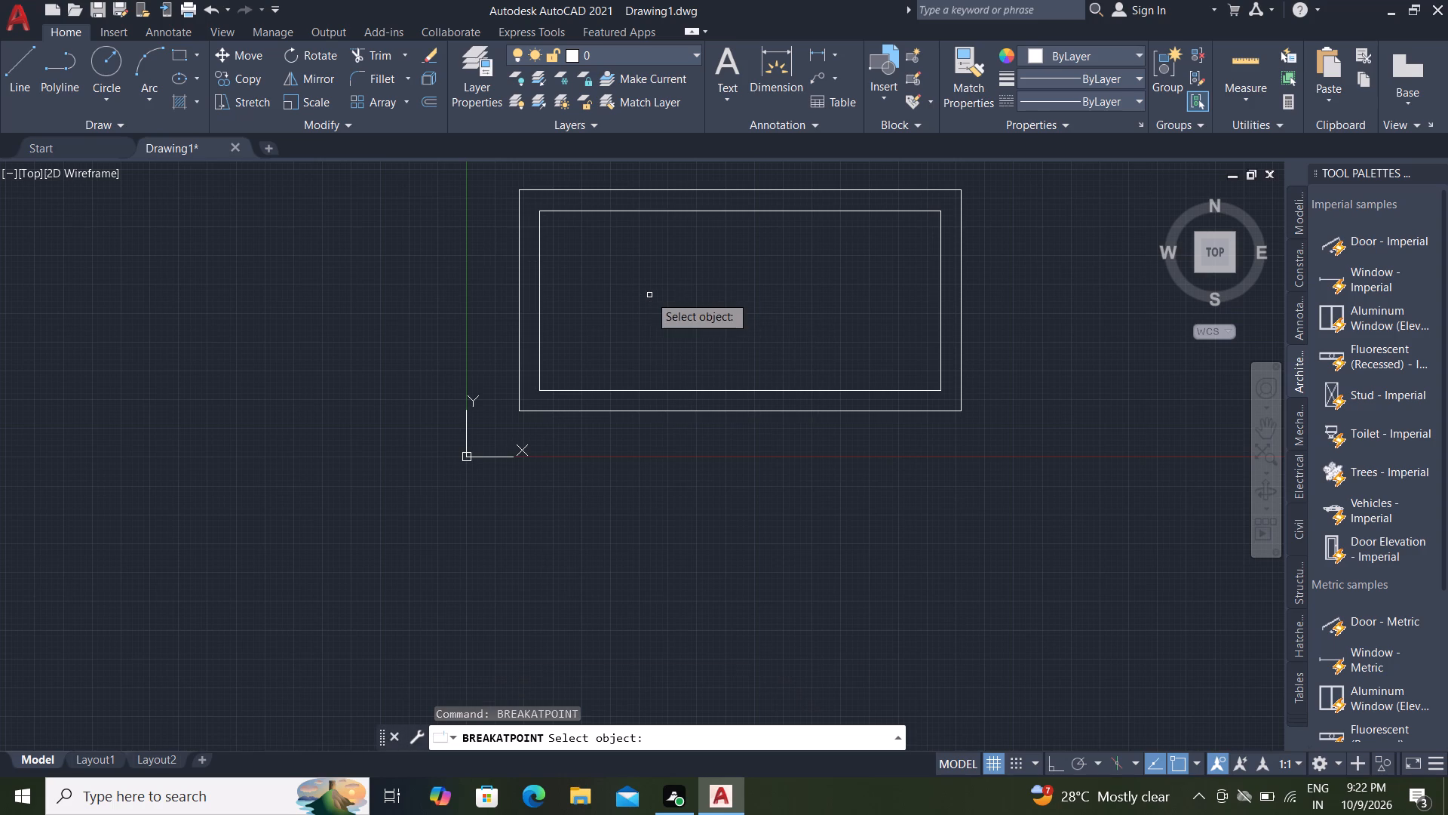
click(652, 212)
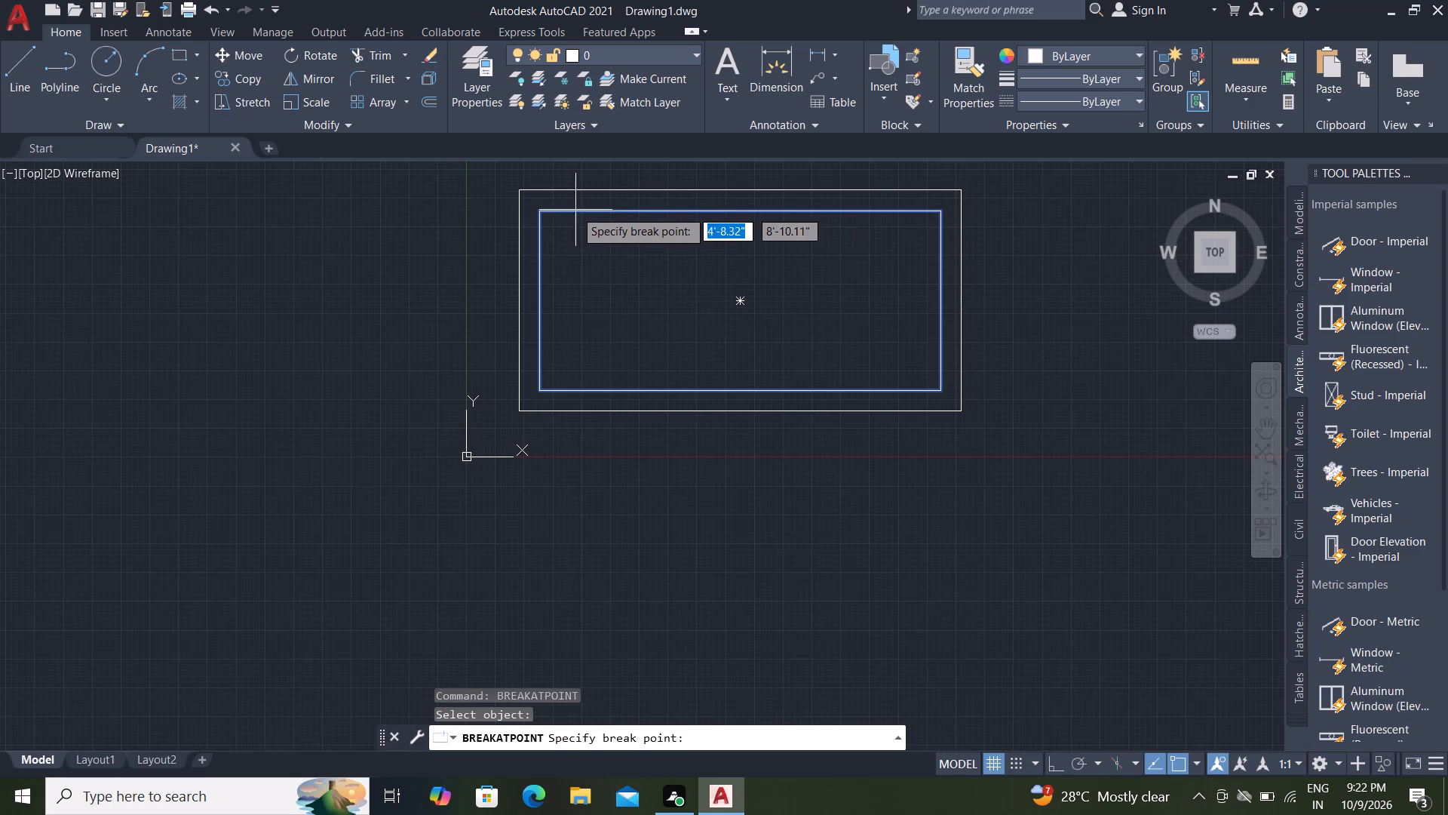
click(538, 211)
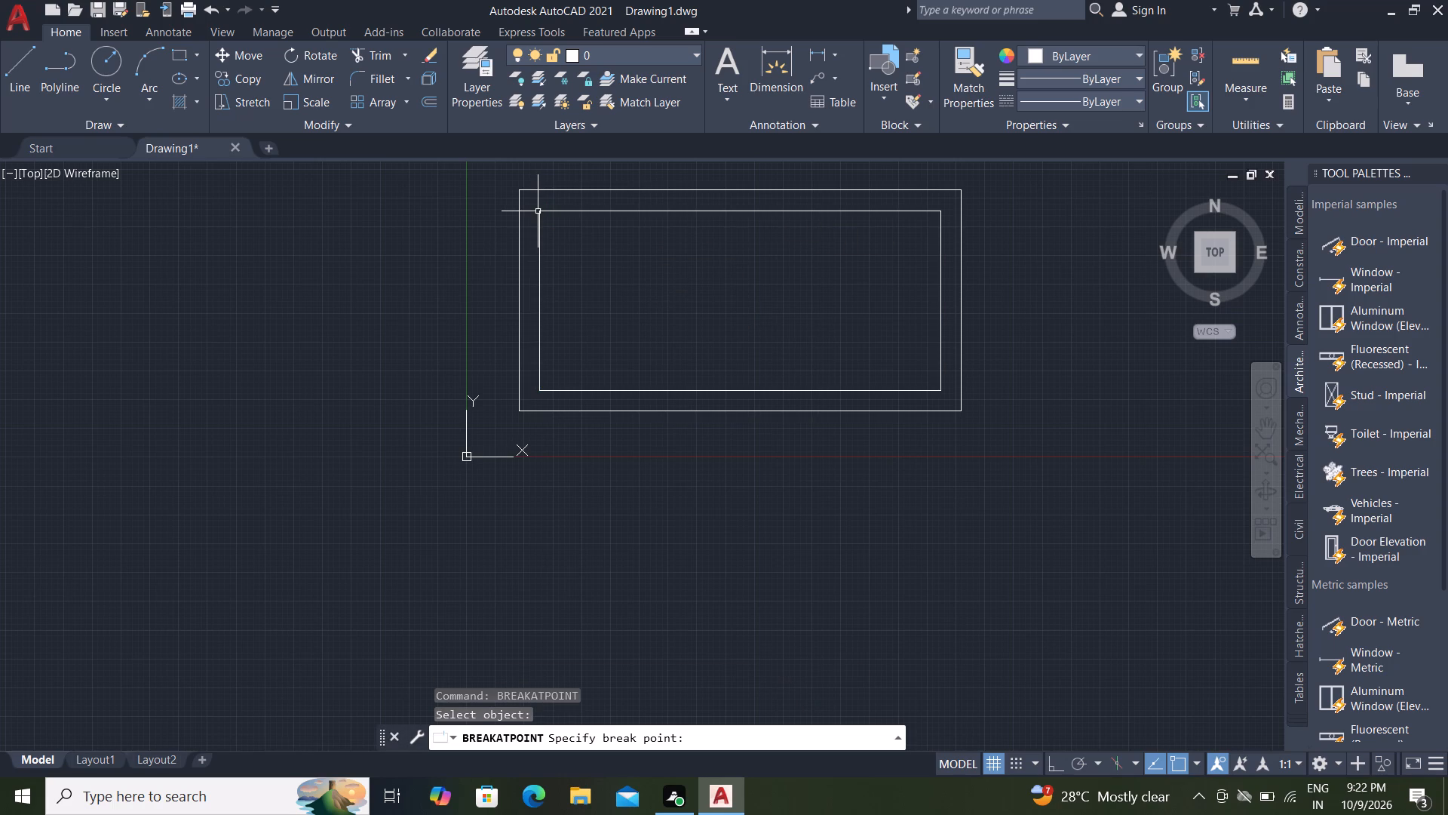
key(space)
click(538, 244)
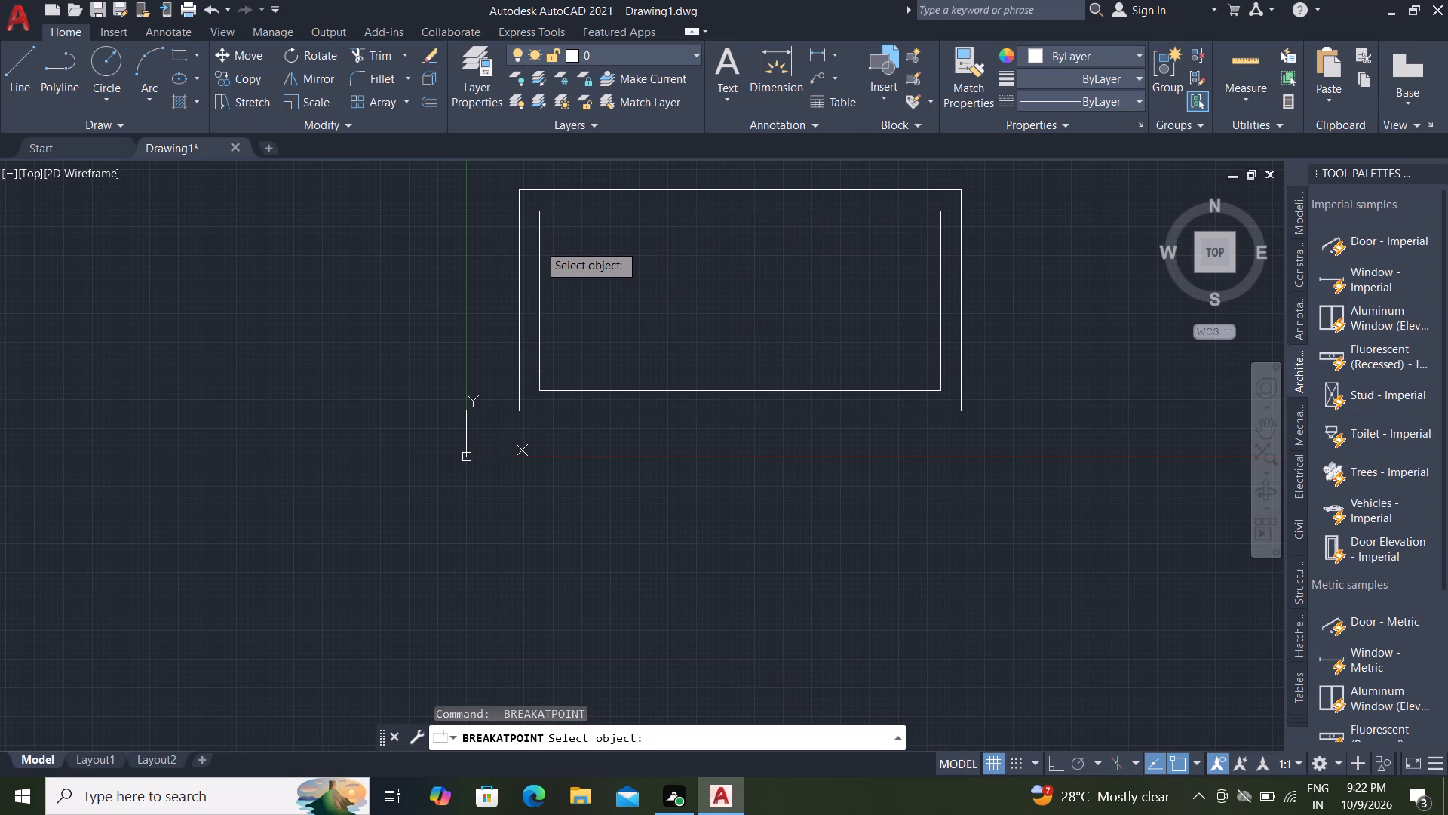
click(540, 388)
key(space)
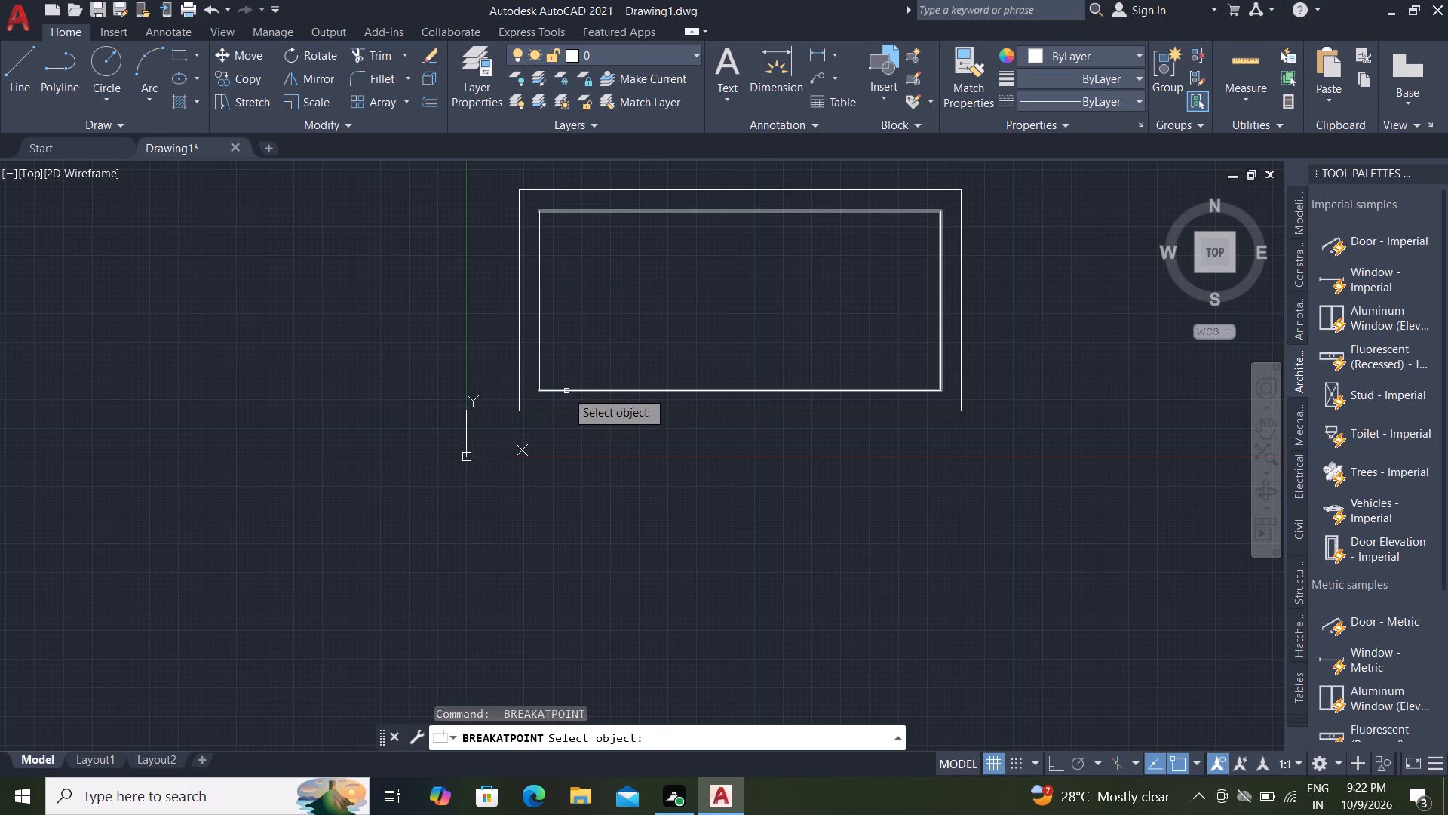
click(567, 391)
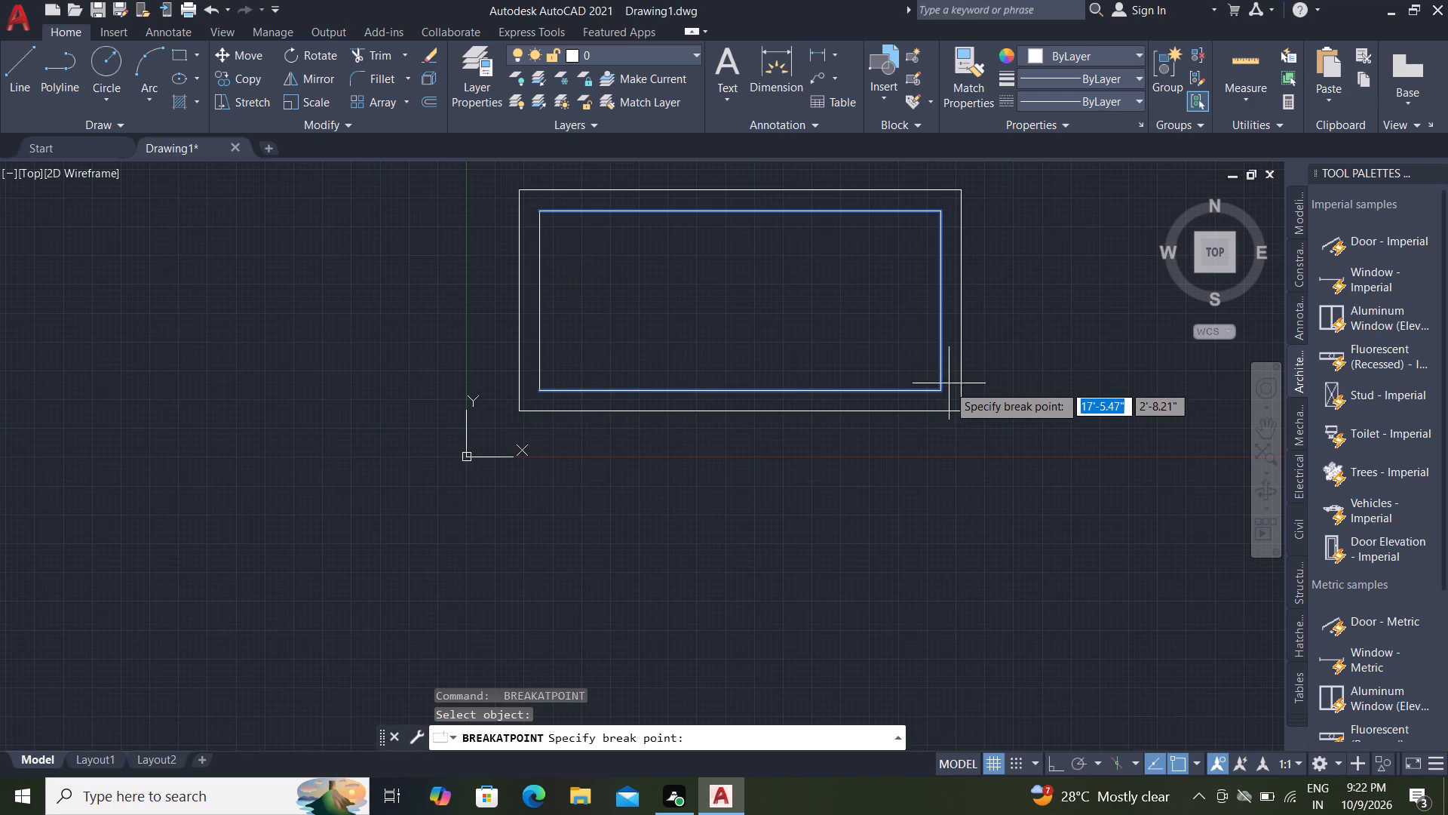
click(945, 390)
key(space)
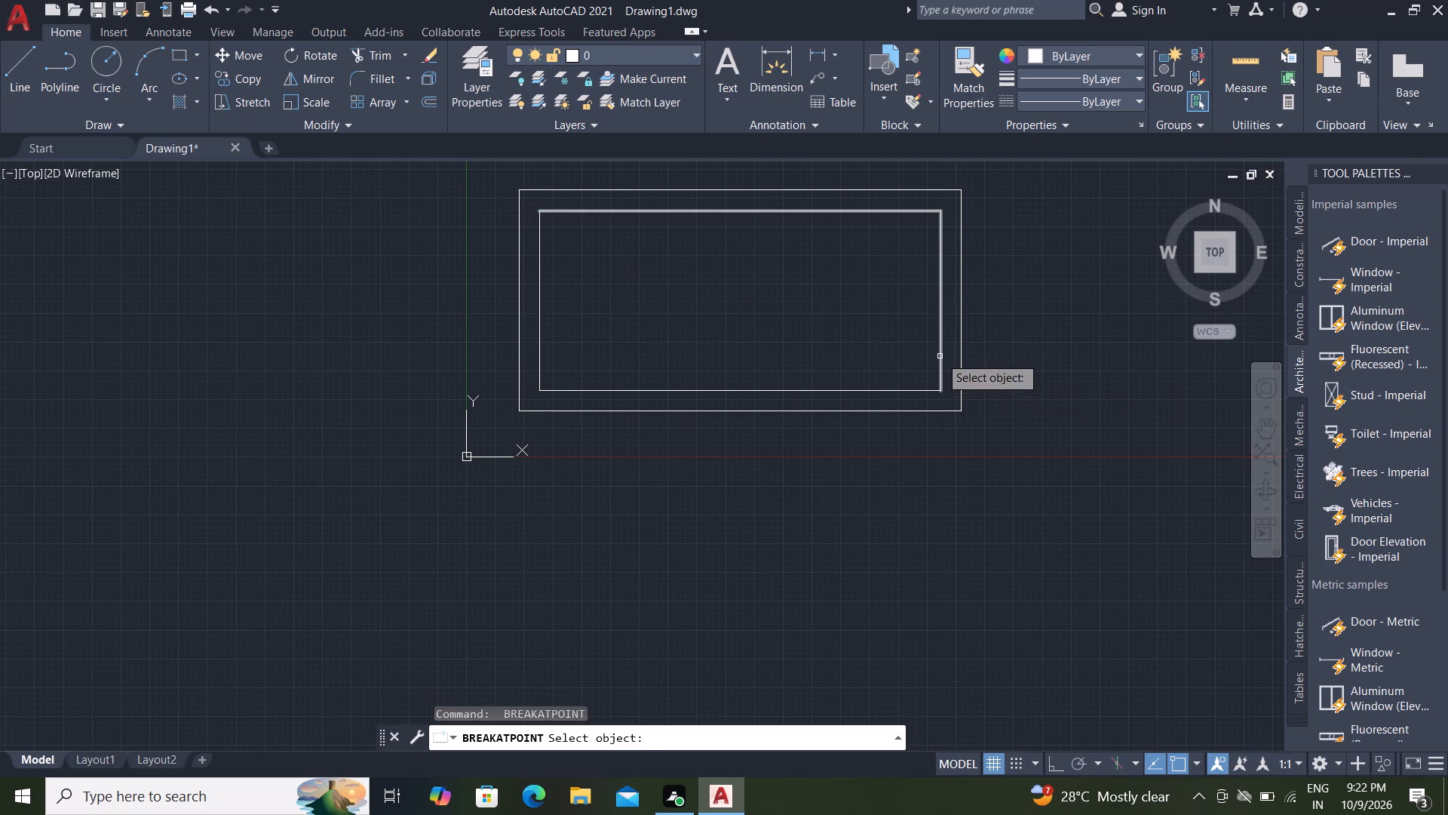
click(940, 356)
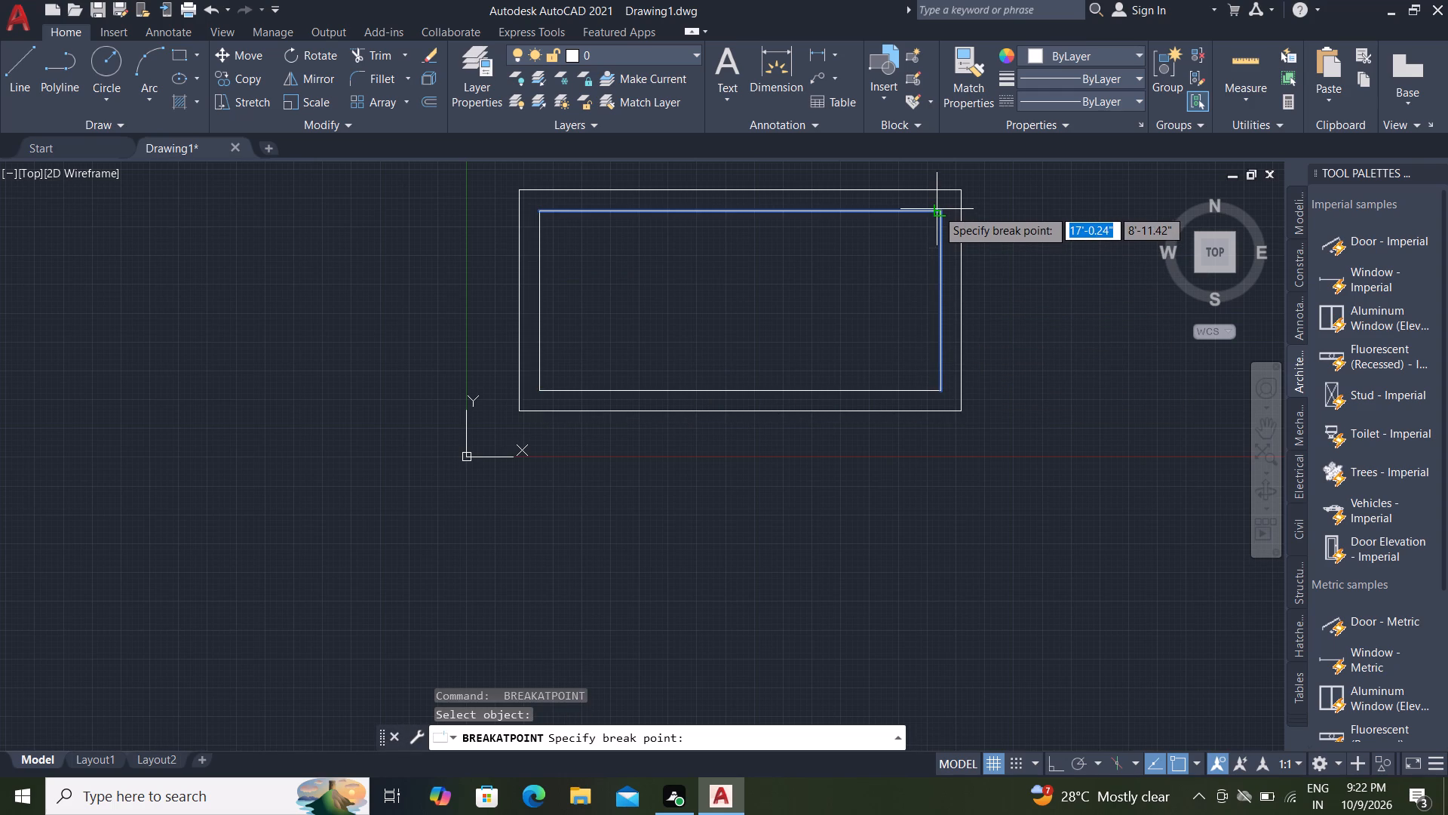
scroll(936, 210, up, 3)
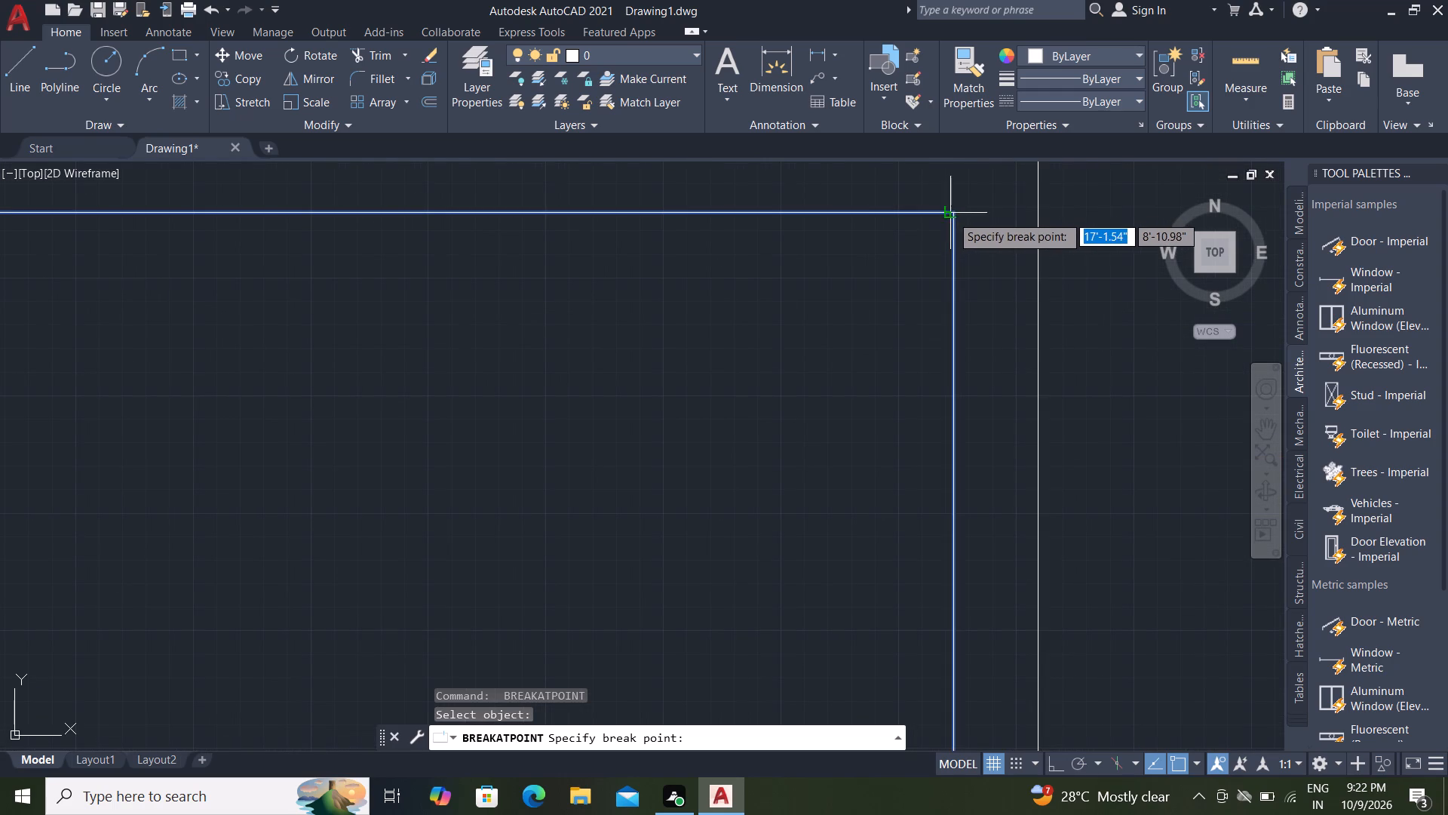
click(957, 213)
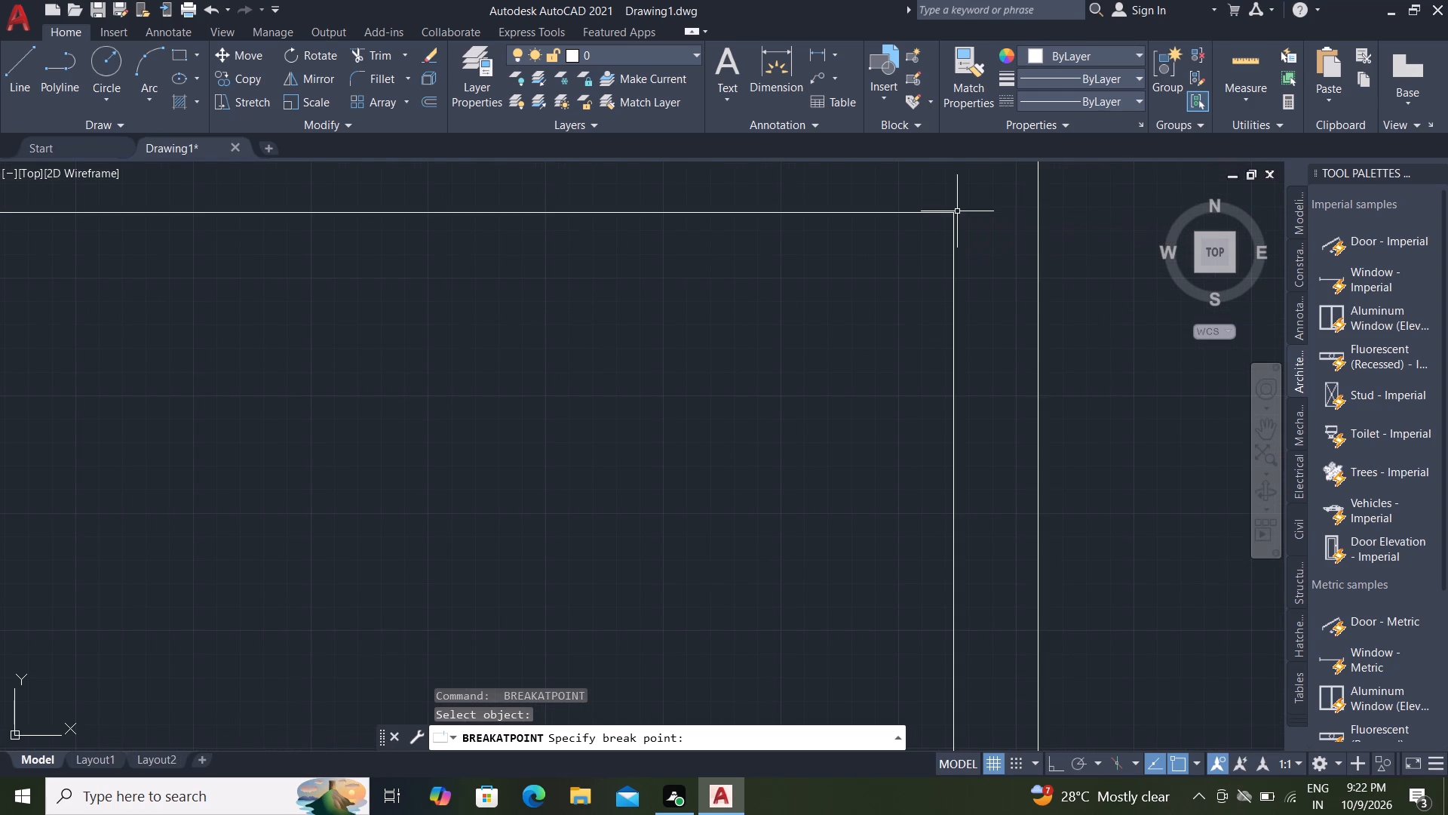
key(Escape)
Offset the left edge of the inner rectangle 3' to the right, inside the tank.
text(o)
key(space)
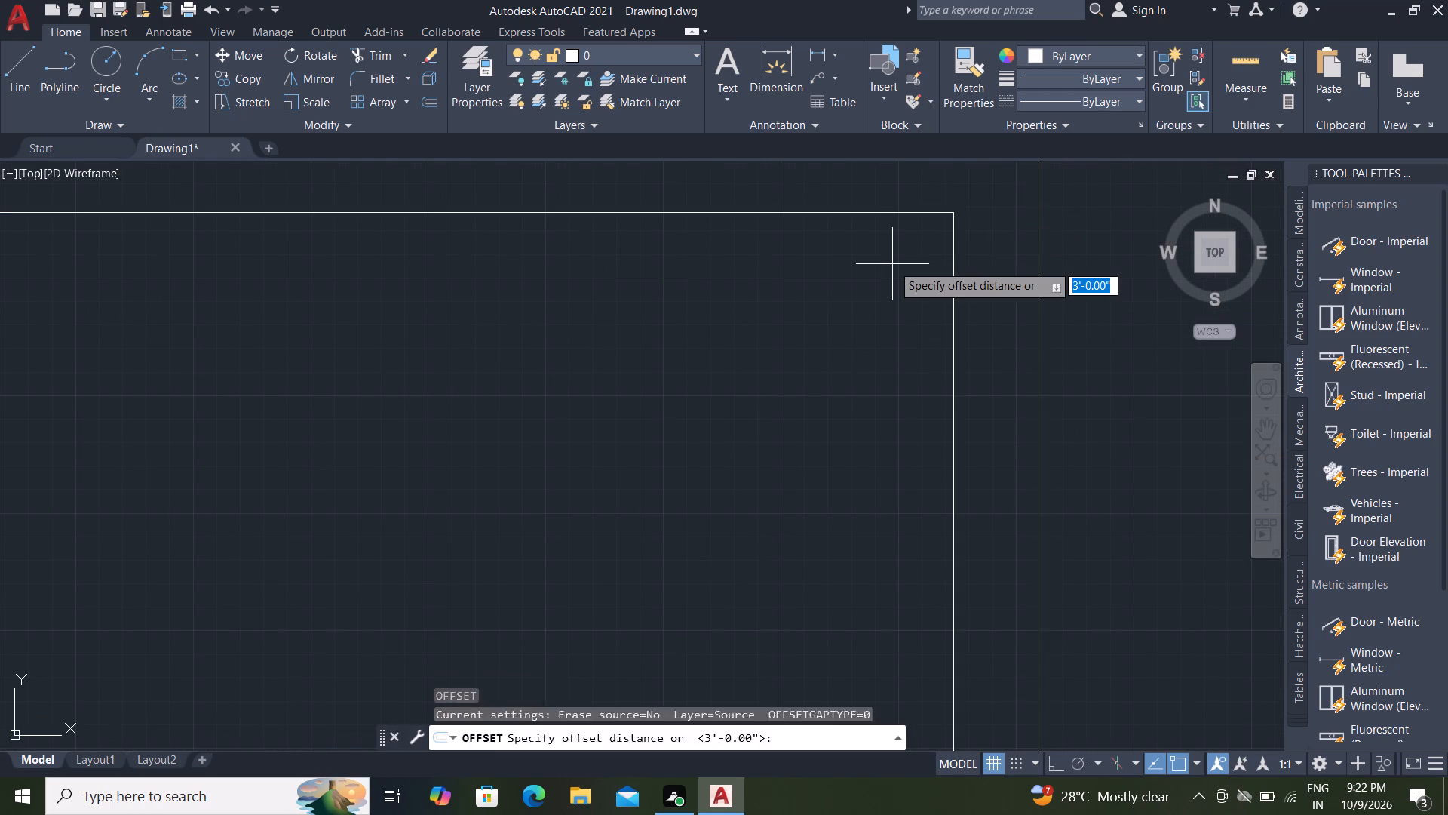
key(3)
key(apostrophe)
key(space)
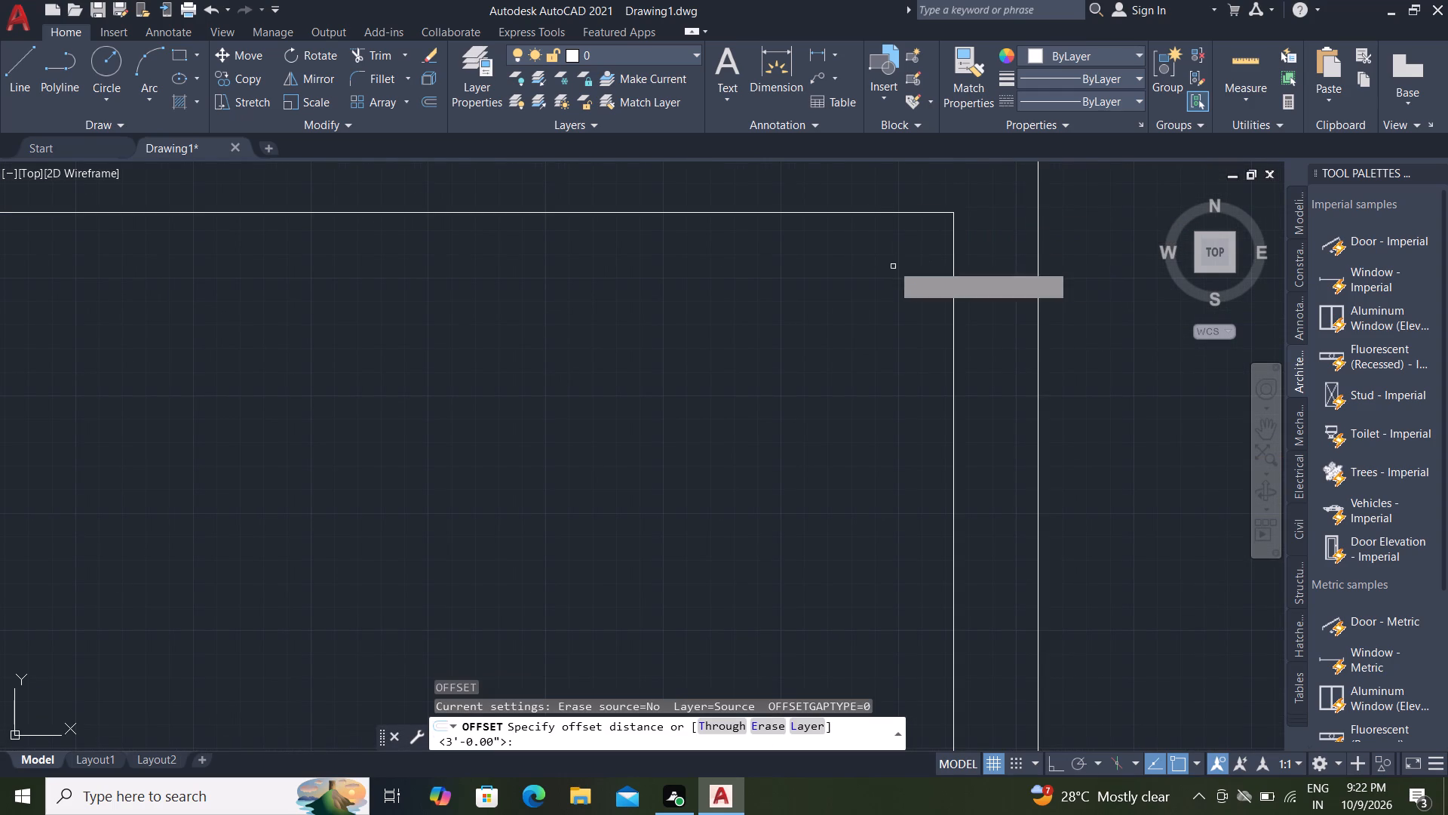
scroll(889, 276, down, 3)
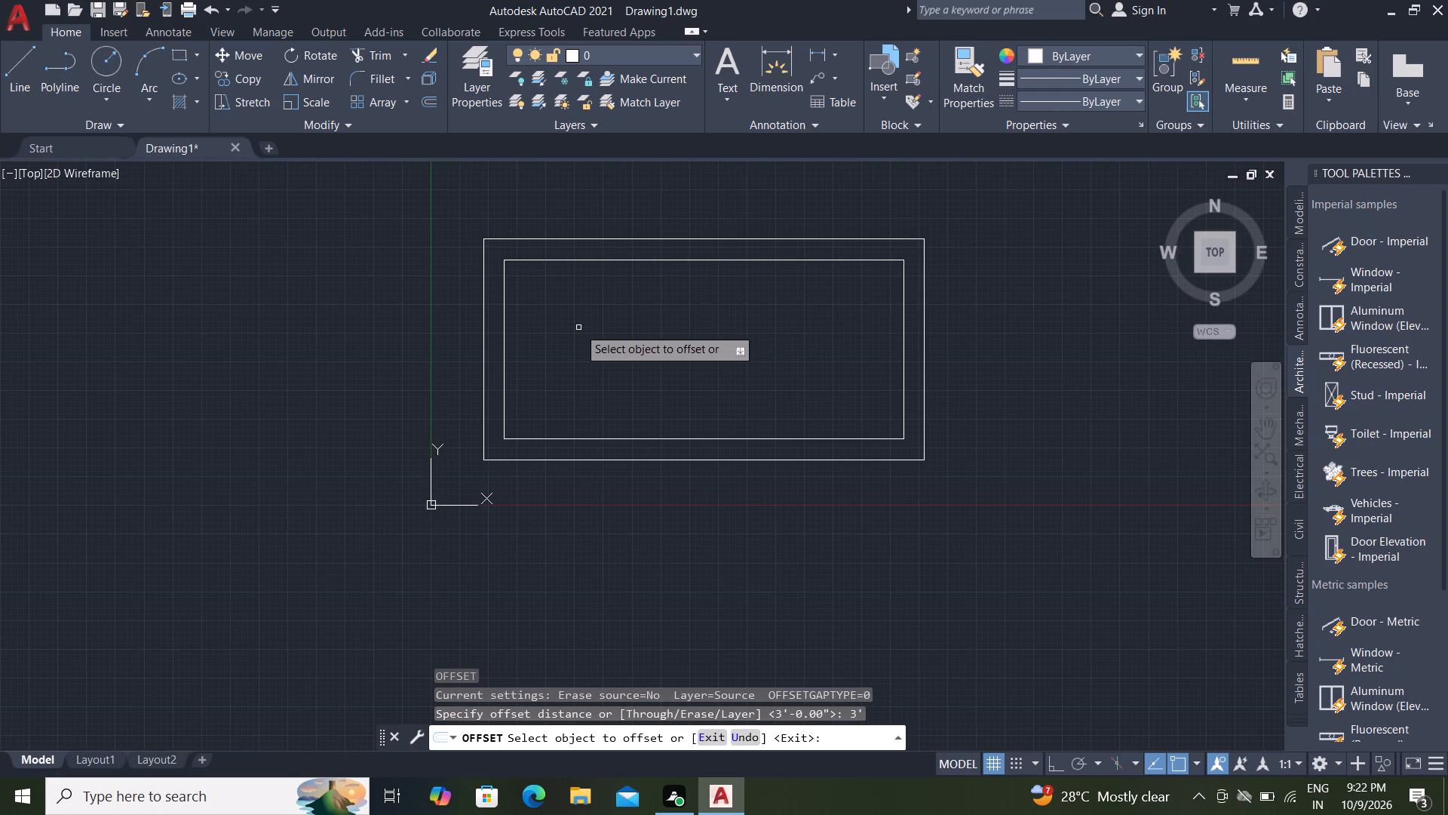
click(504, 329)
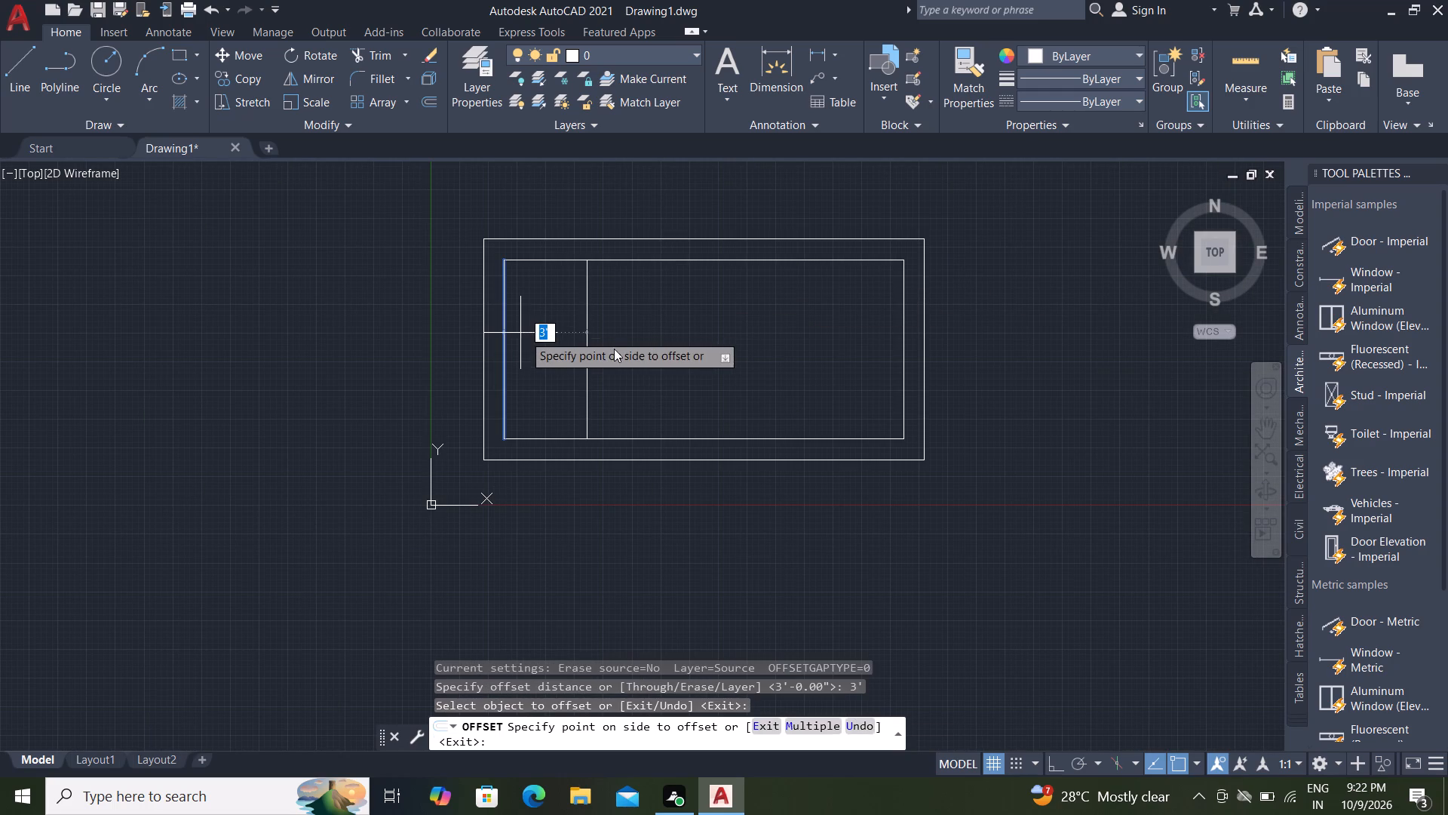
click(630, 351)
key(Escape)
key(Escape)
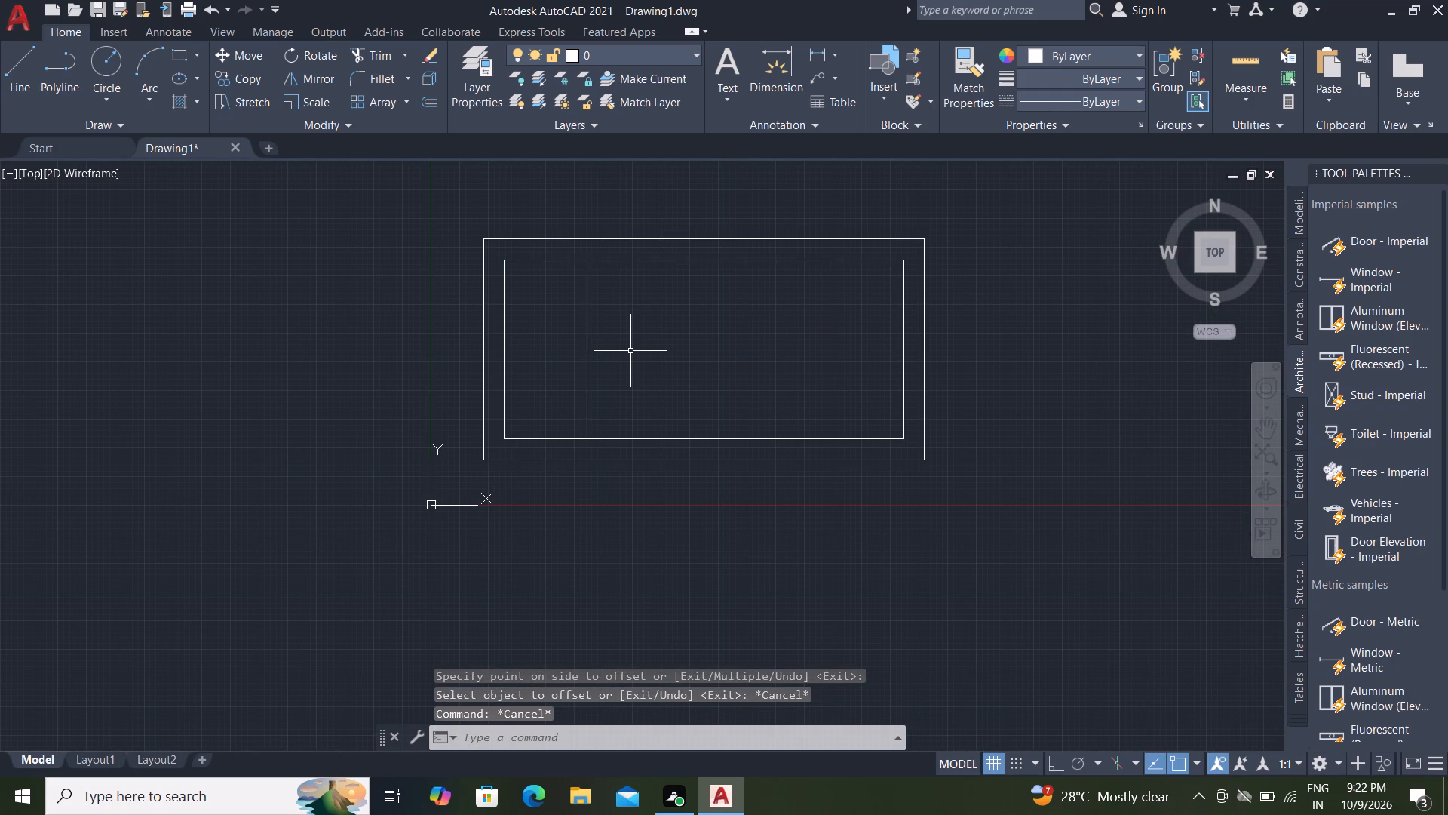
Offset the new vertical partition line 3" to the right to form the thin partition wall.
text(o)
key(space)
key(3)
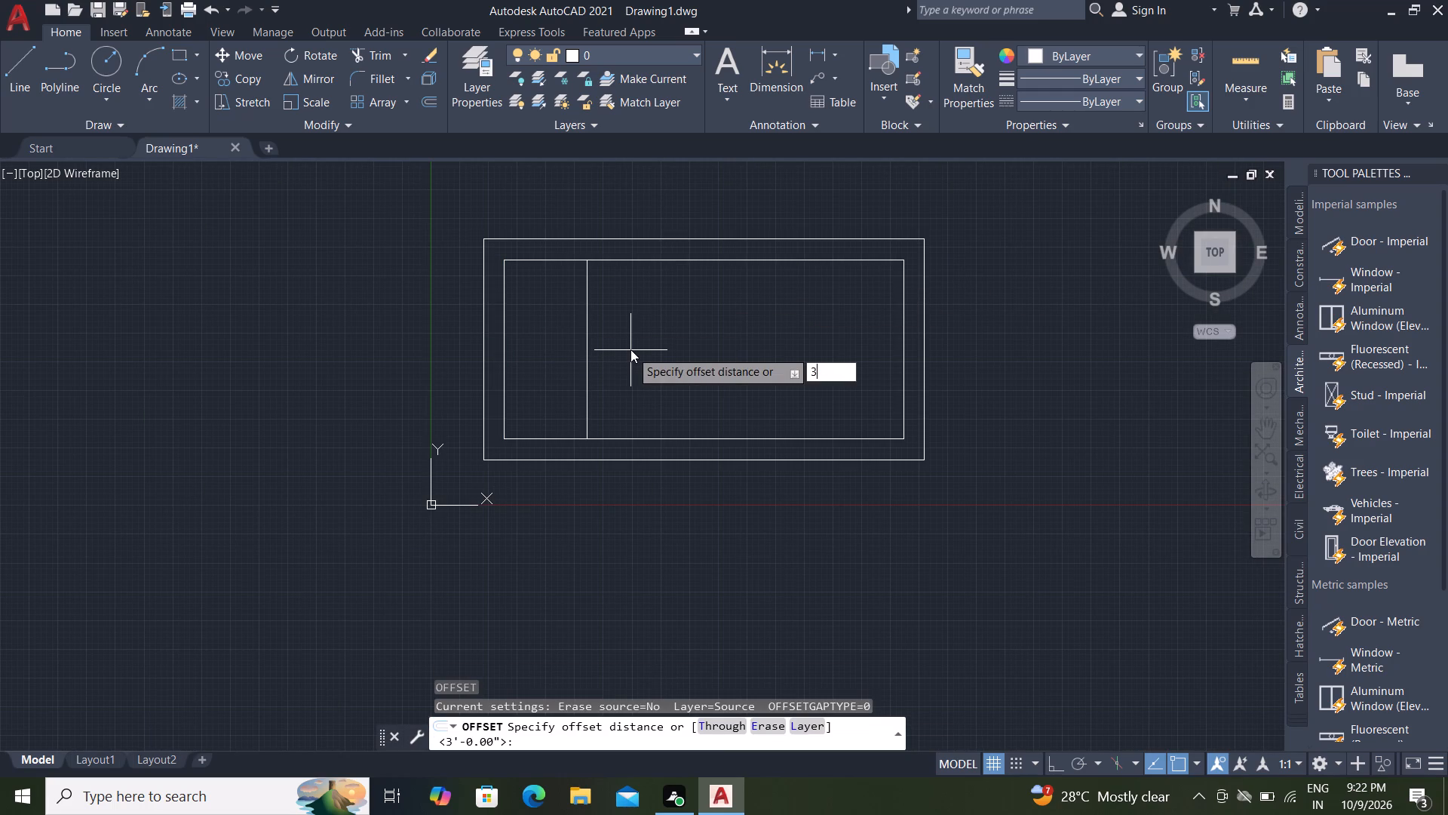
key(shift+quotedbl)
key(Return)
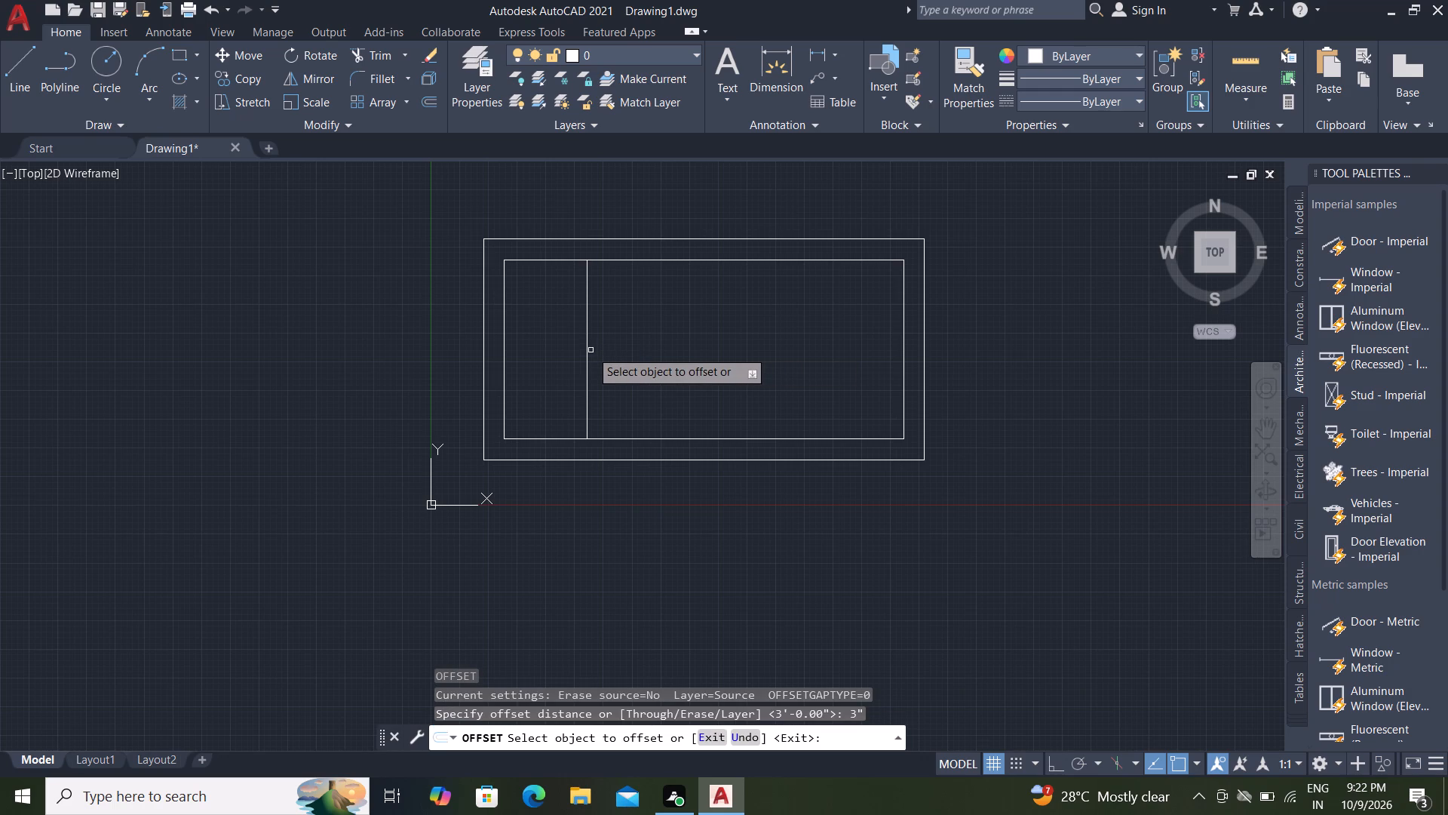
click(586, 346)
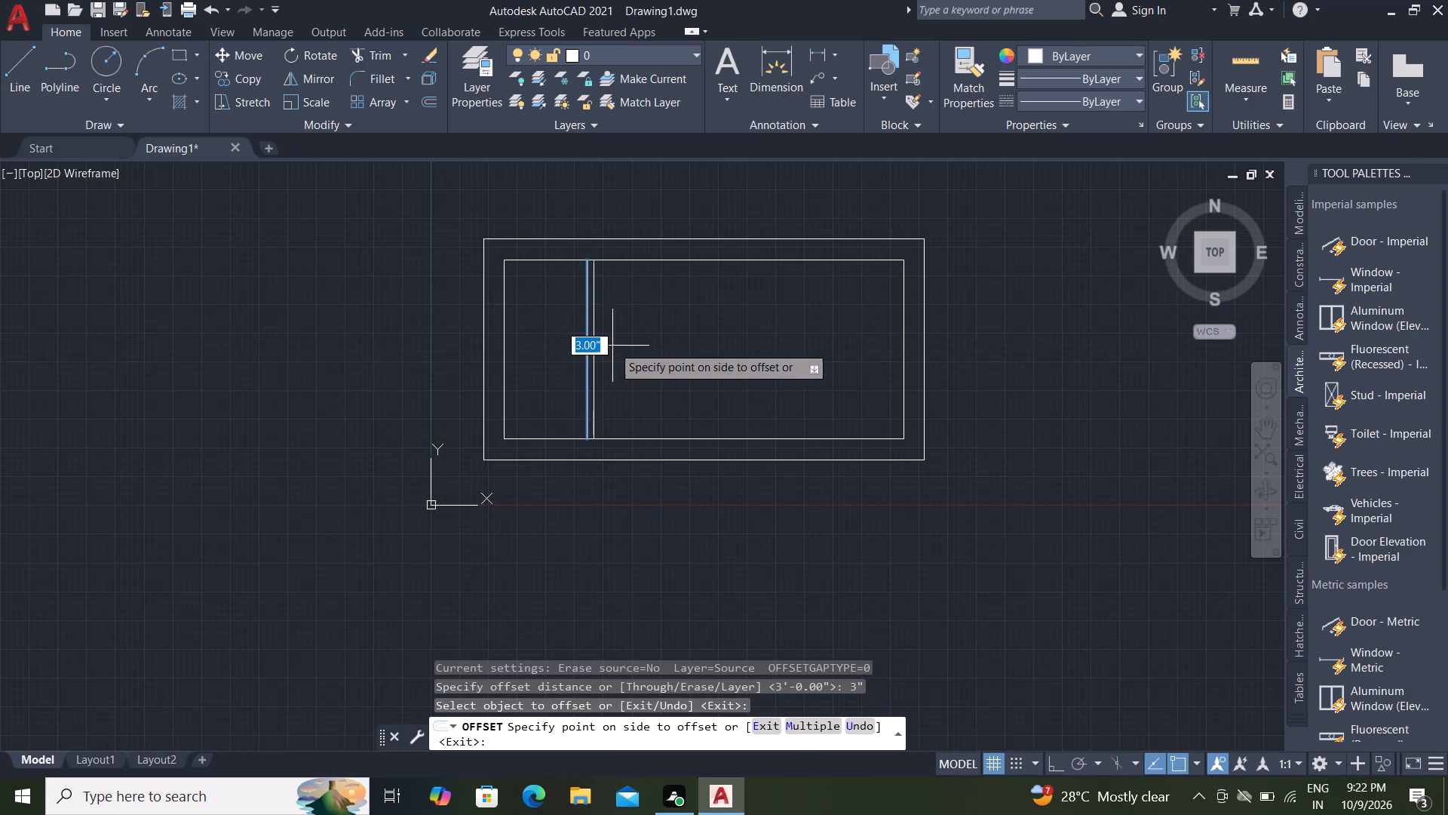
click(627, 349)
key(Escape)
key(Escape)
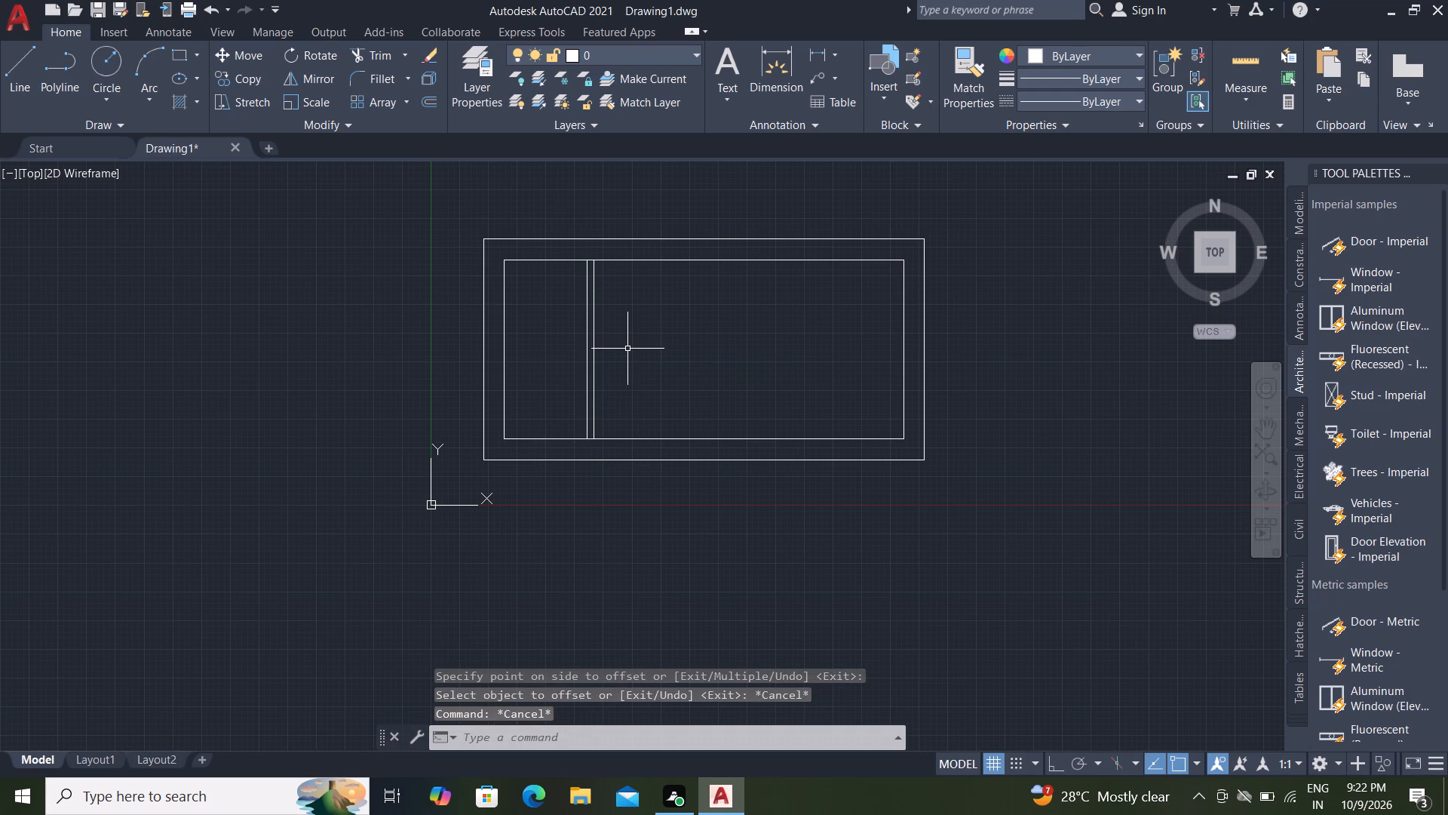
Offset the right face of the 3" partition 5'9" to the right.
key(o)
key(space)
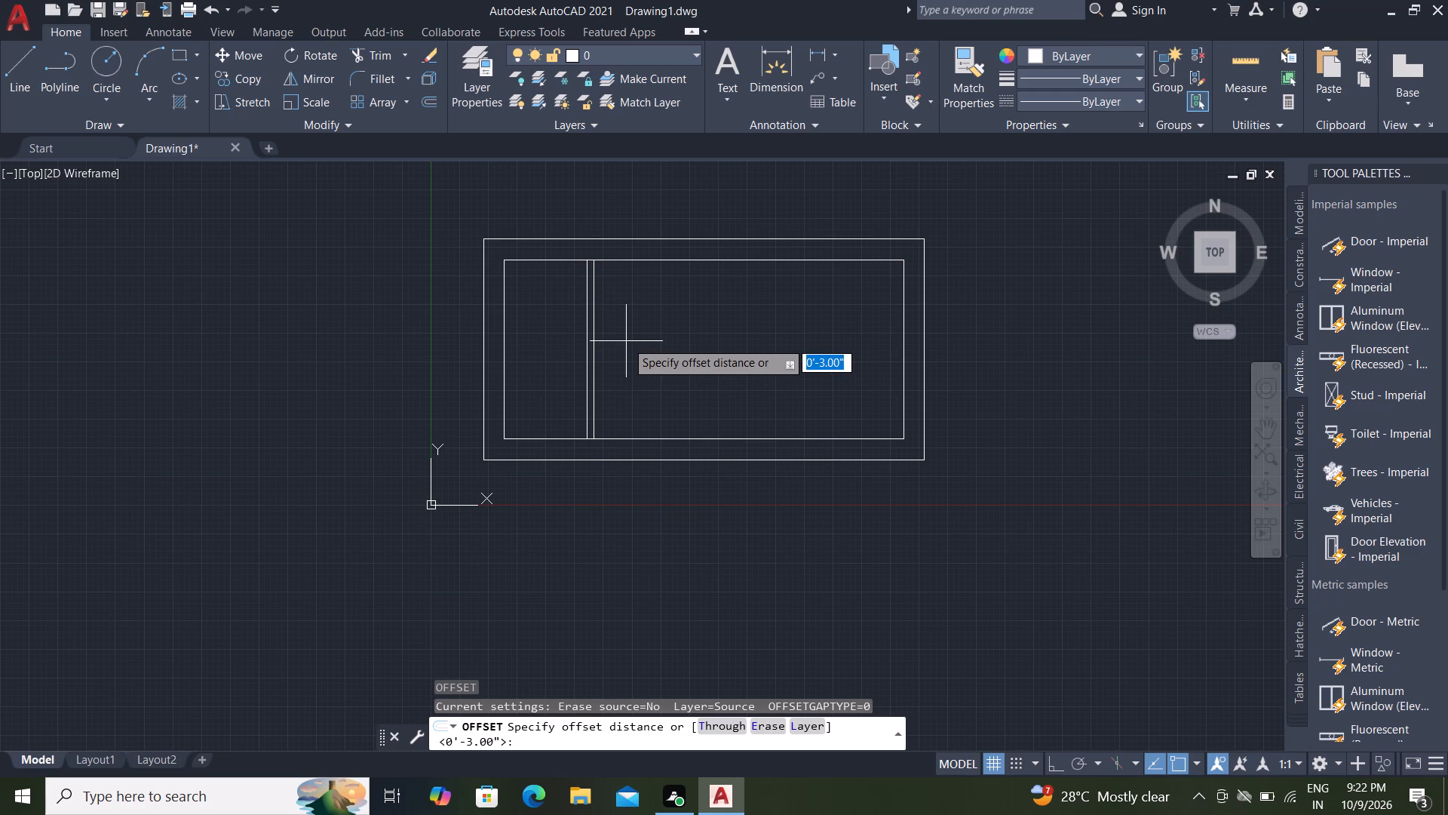
text(5'9)
key(shift+quotedbl)
key(Return)
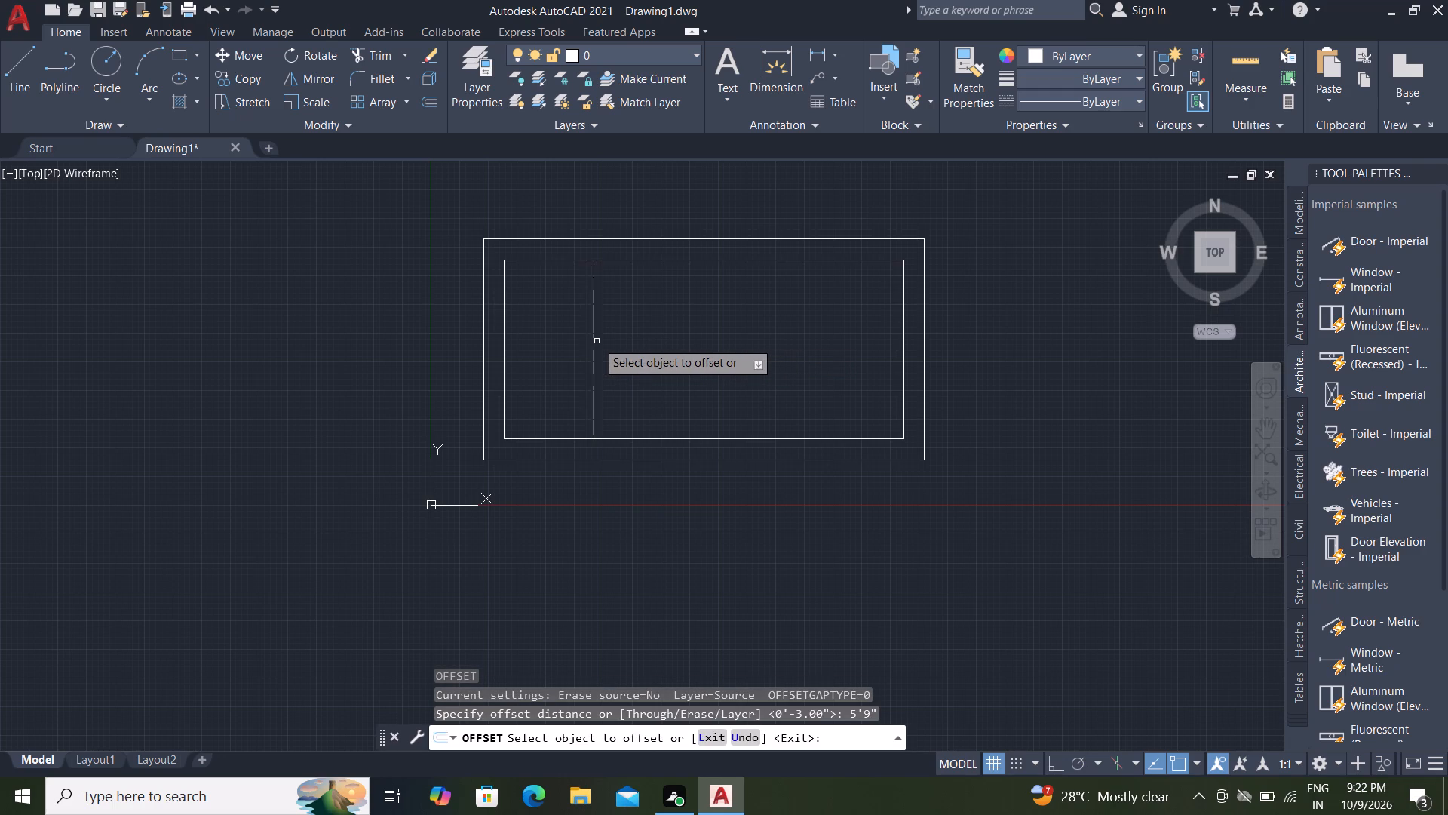
click(595, 341)
click(771, 373)
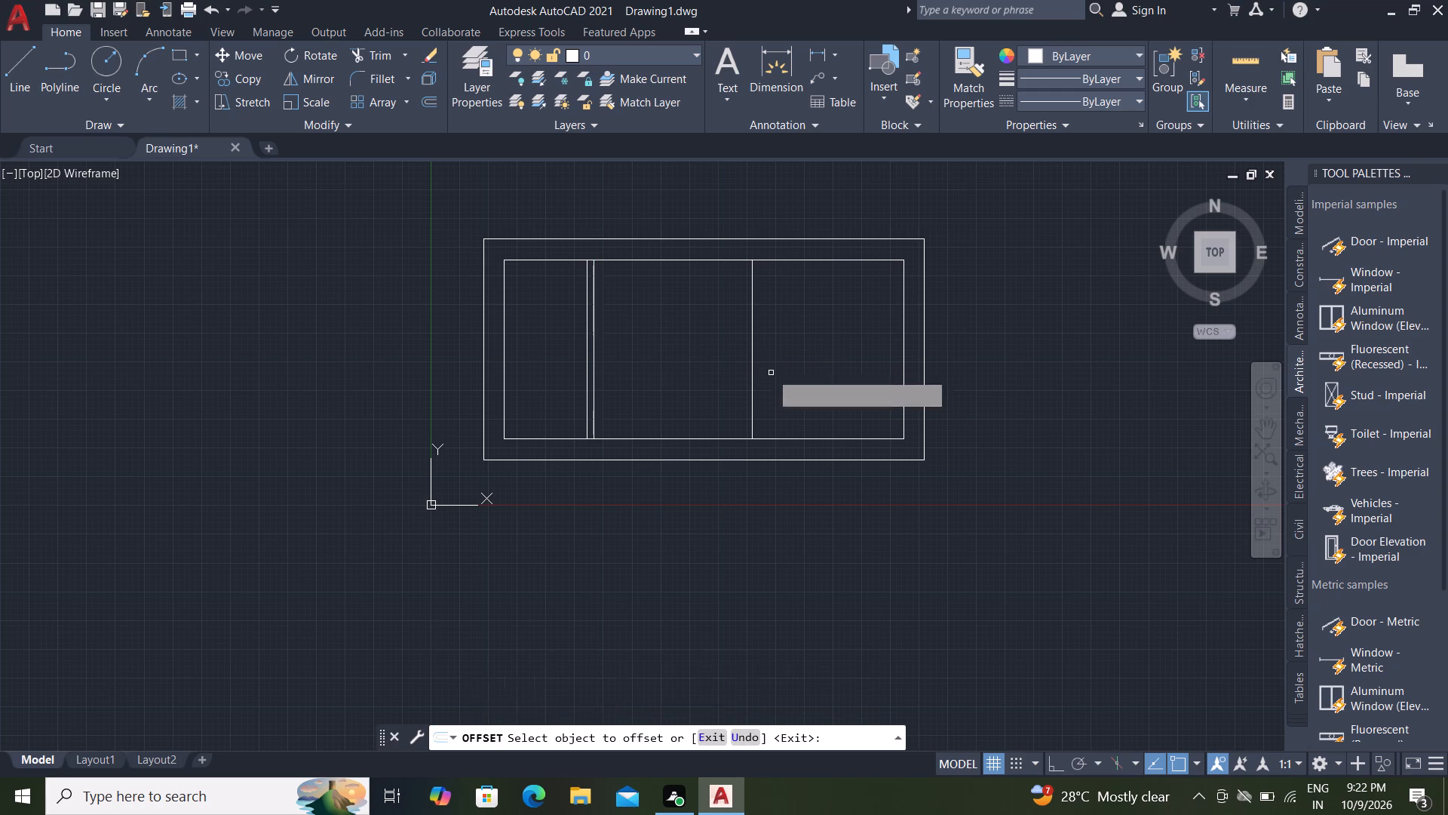
key(Escape)
key(Escape)
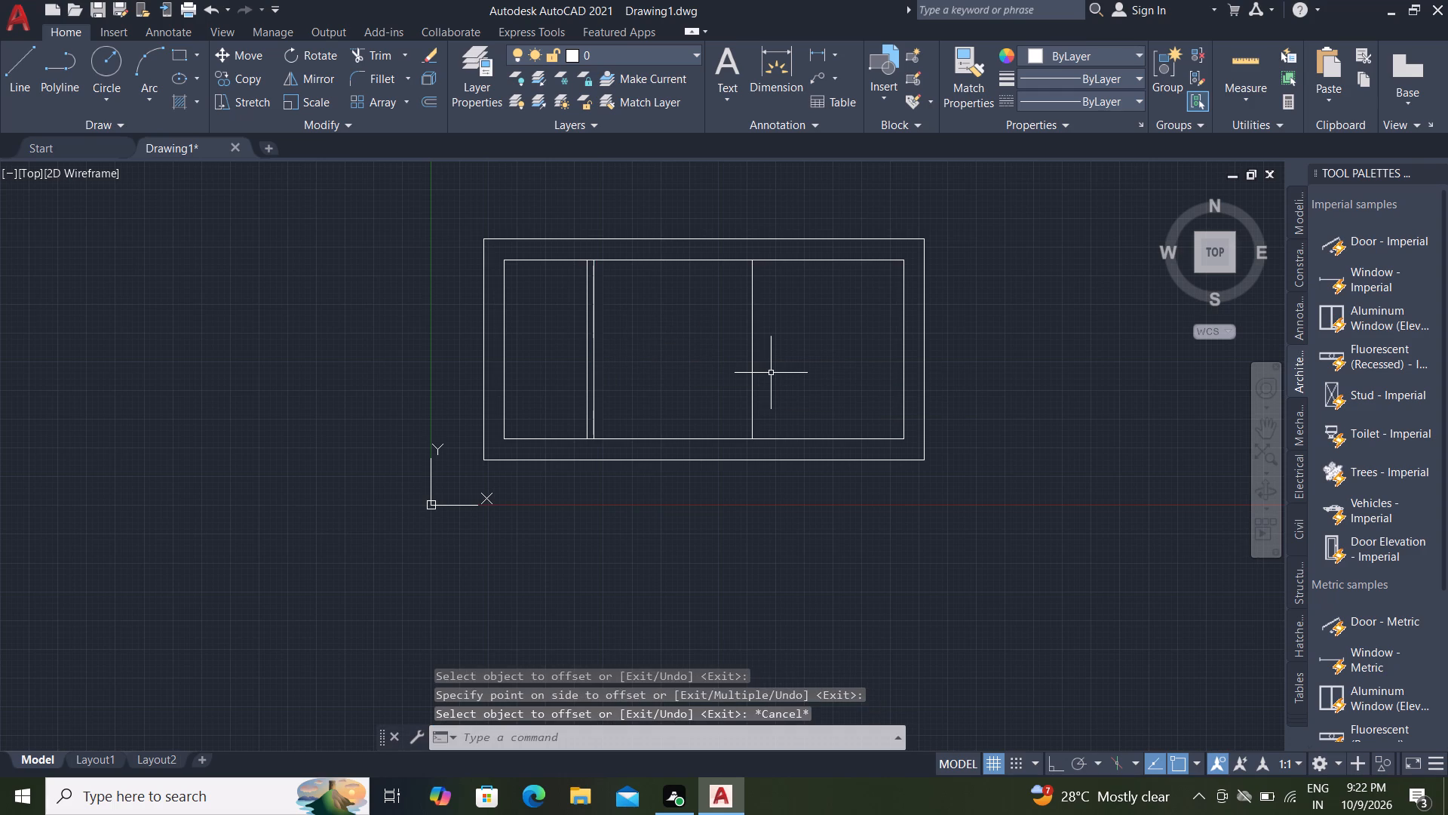
Offset the newest vertical line 9" to the right to form the second partition wall.
text(o)
key(space)
key(9)
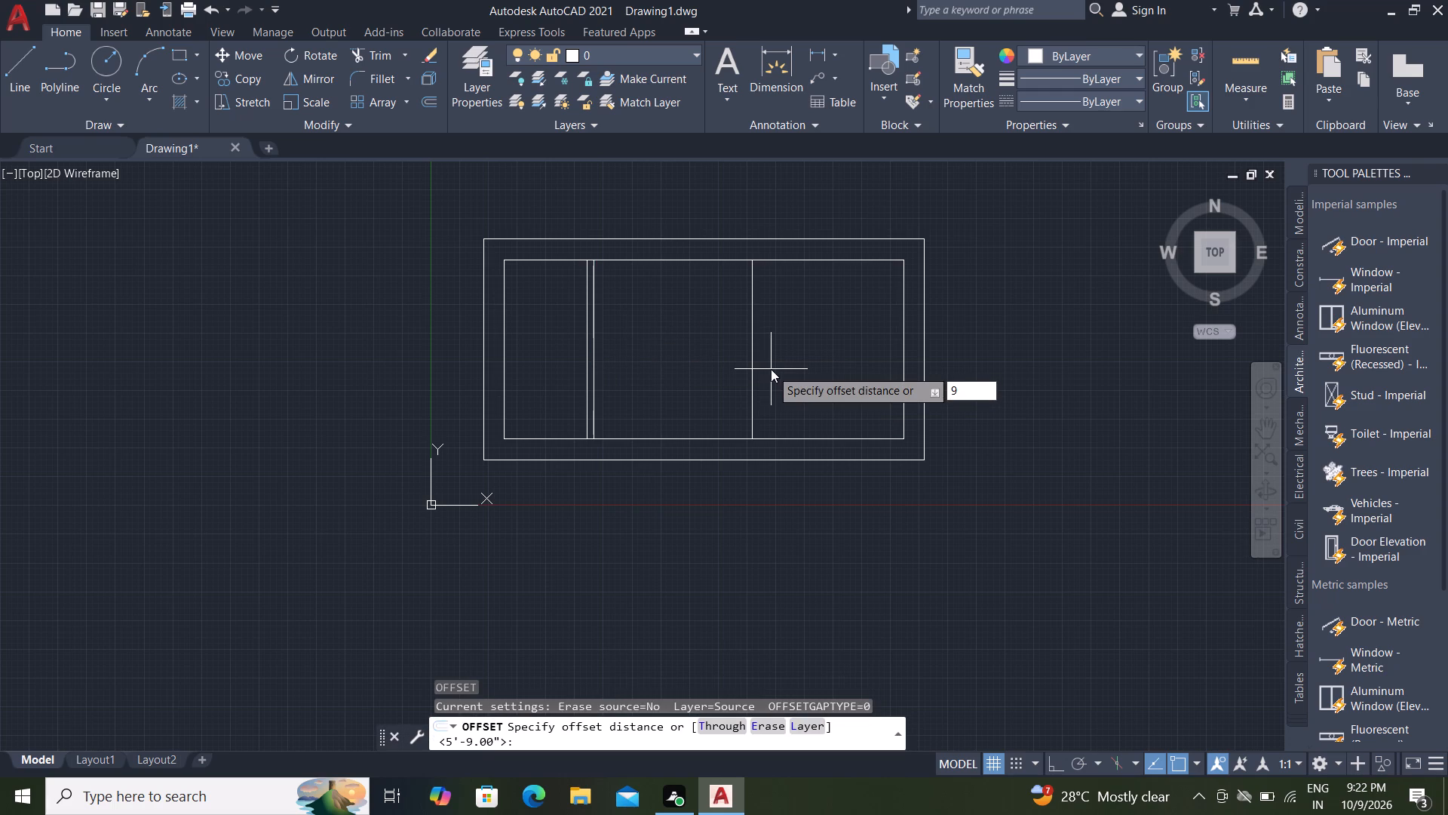
key(shift+quotedbl)
key(Return)
click(752, 366)
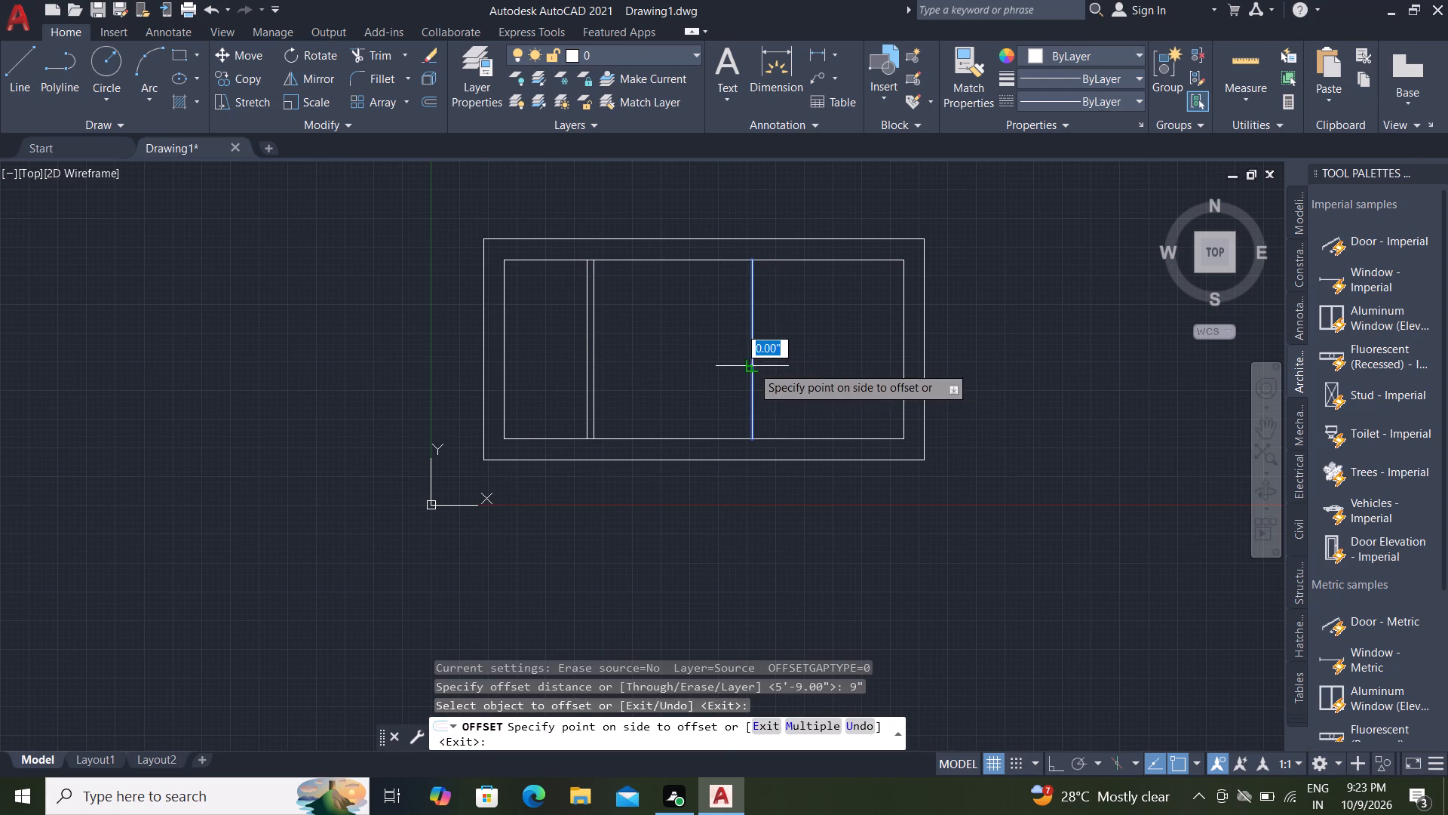
click(805, 379)
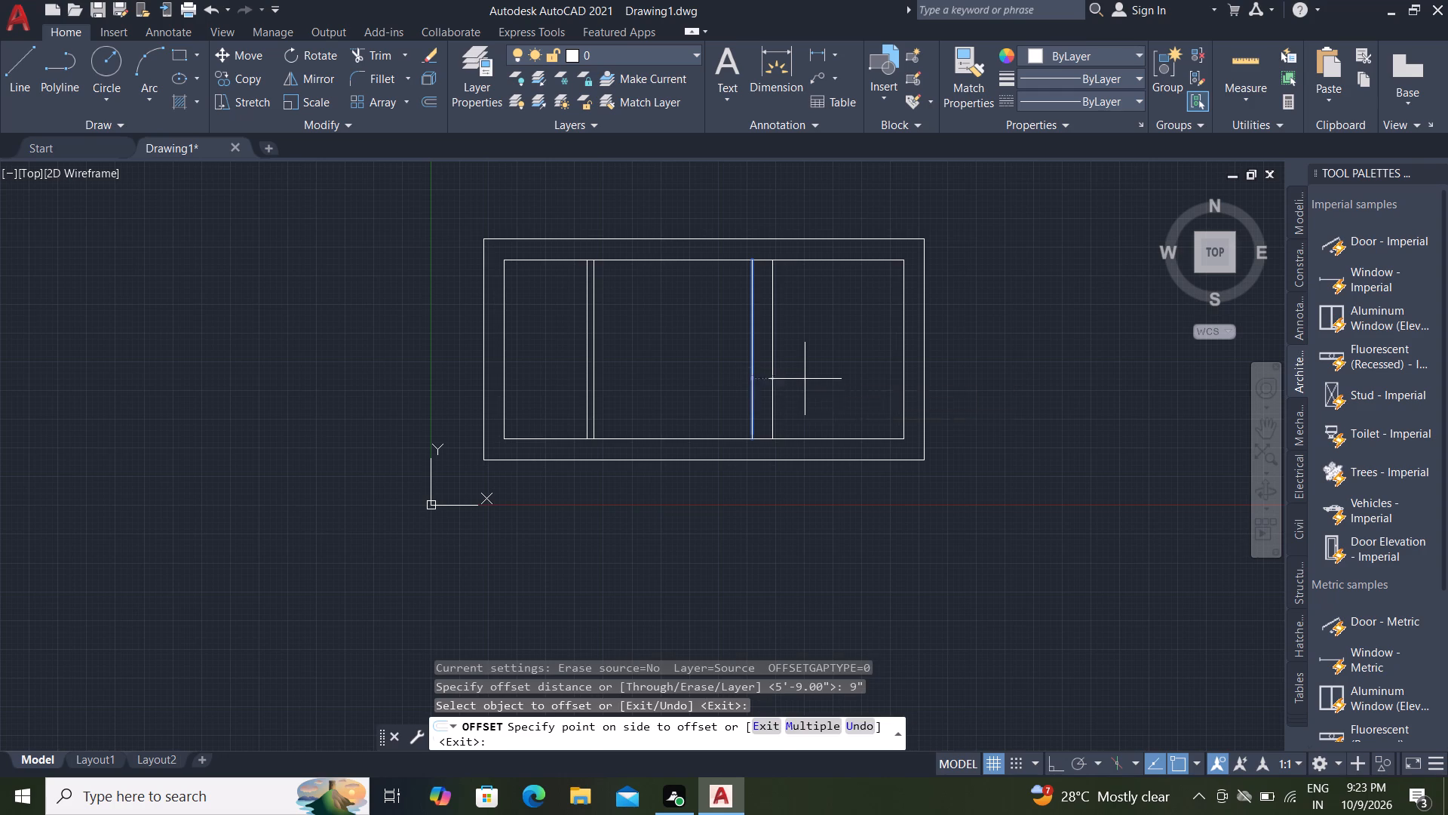
key(Escape)
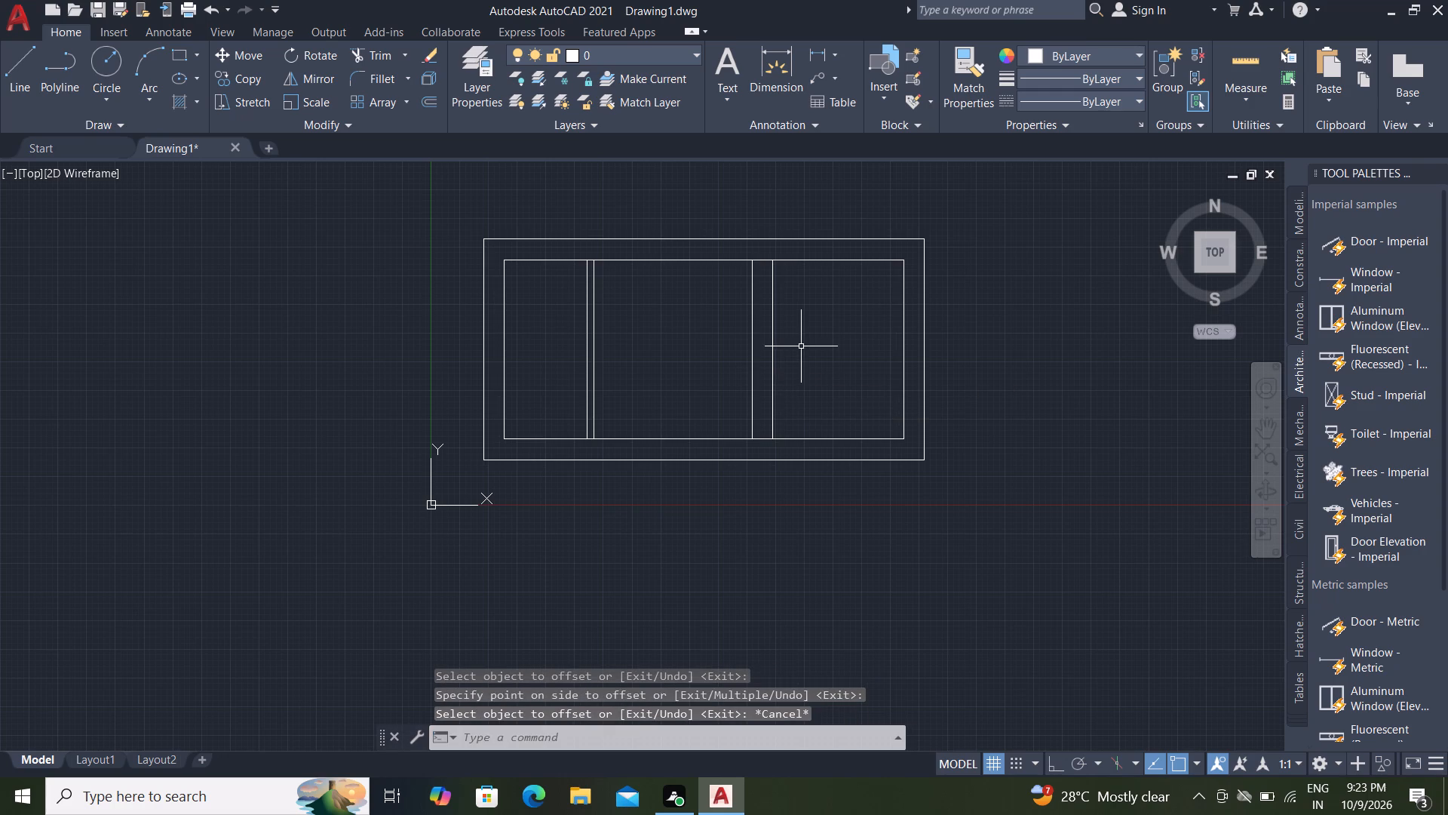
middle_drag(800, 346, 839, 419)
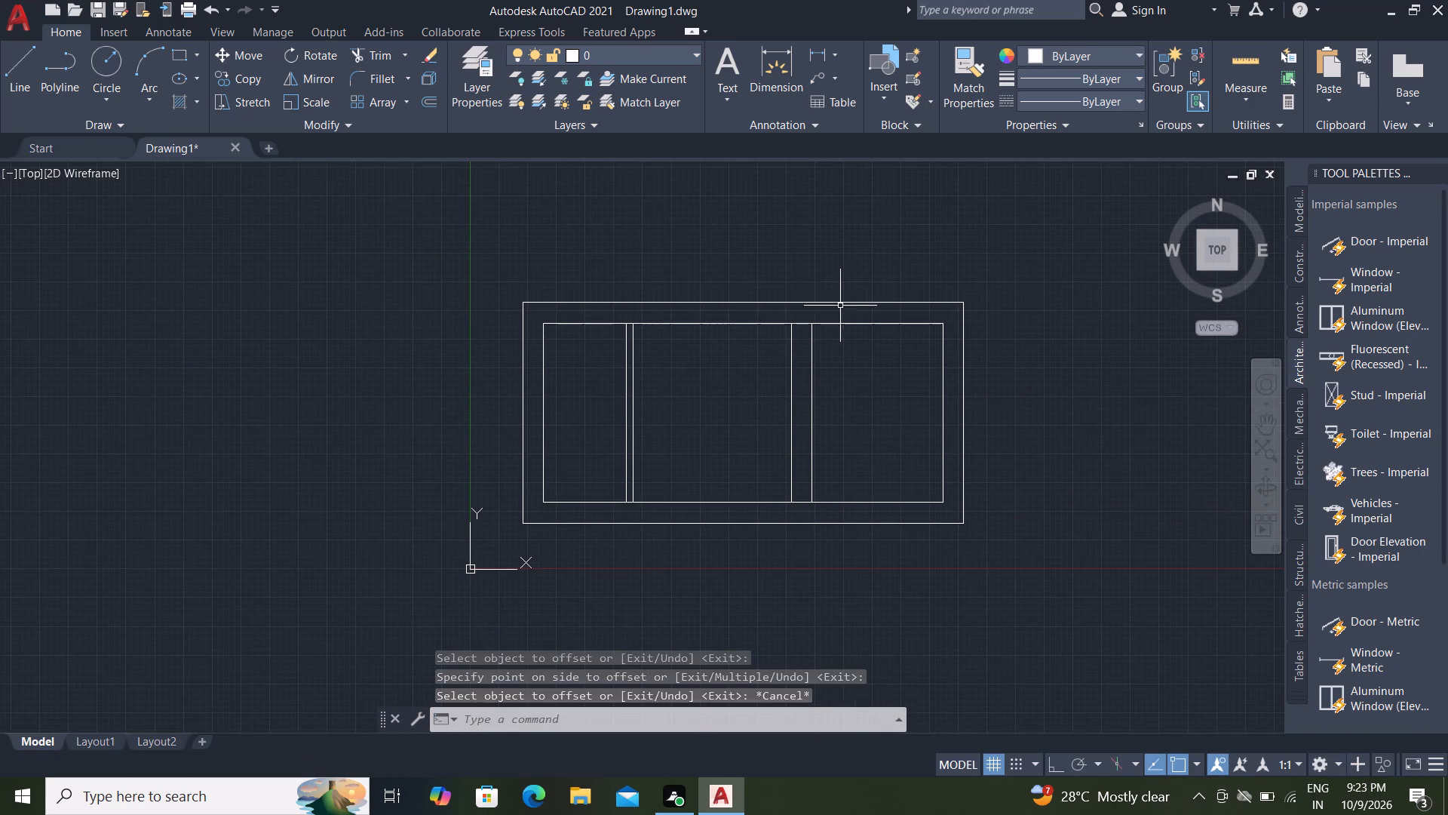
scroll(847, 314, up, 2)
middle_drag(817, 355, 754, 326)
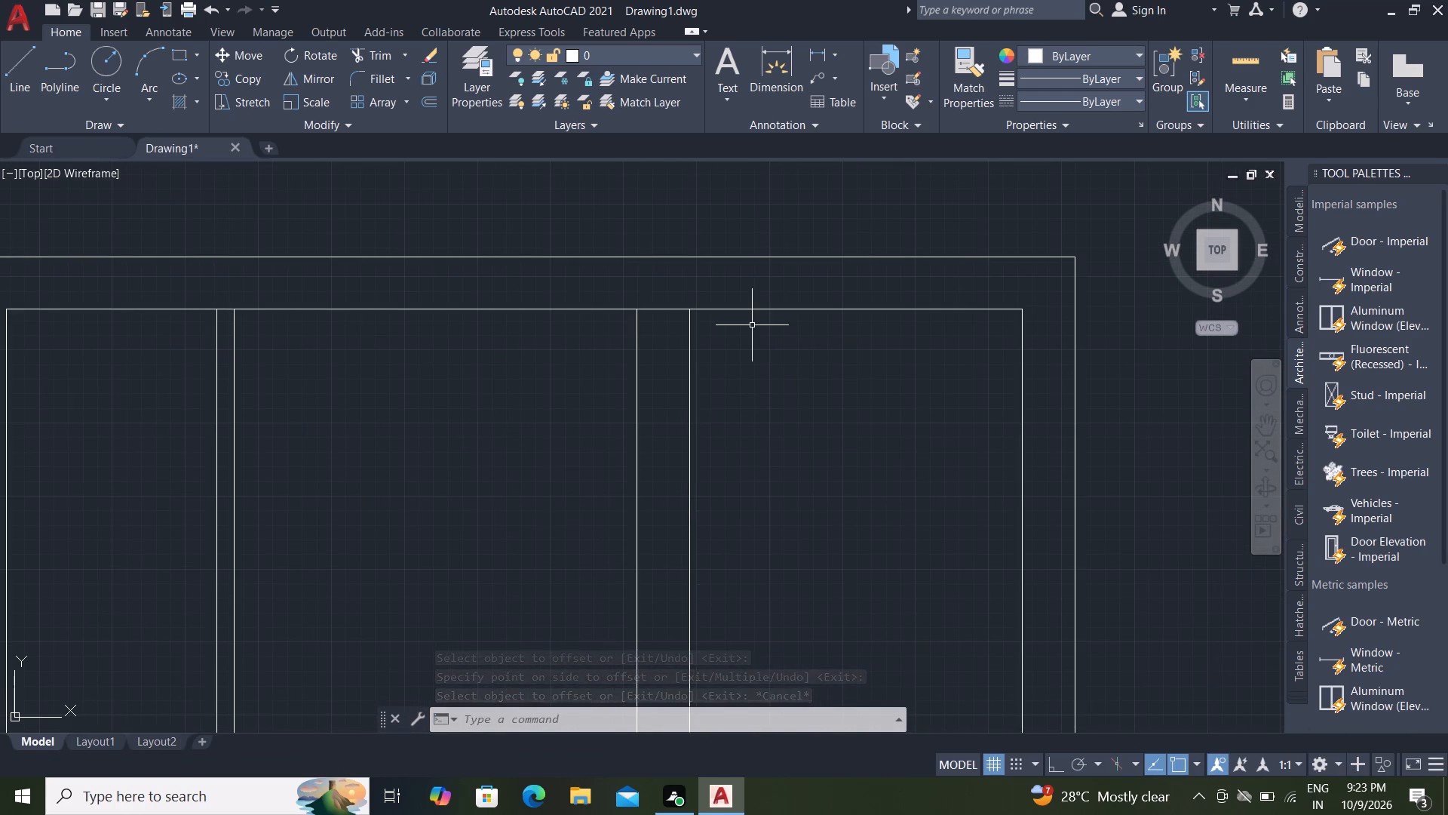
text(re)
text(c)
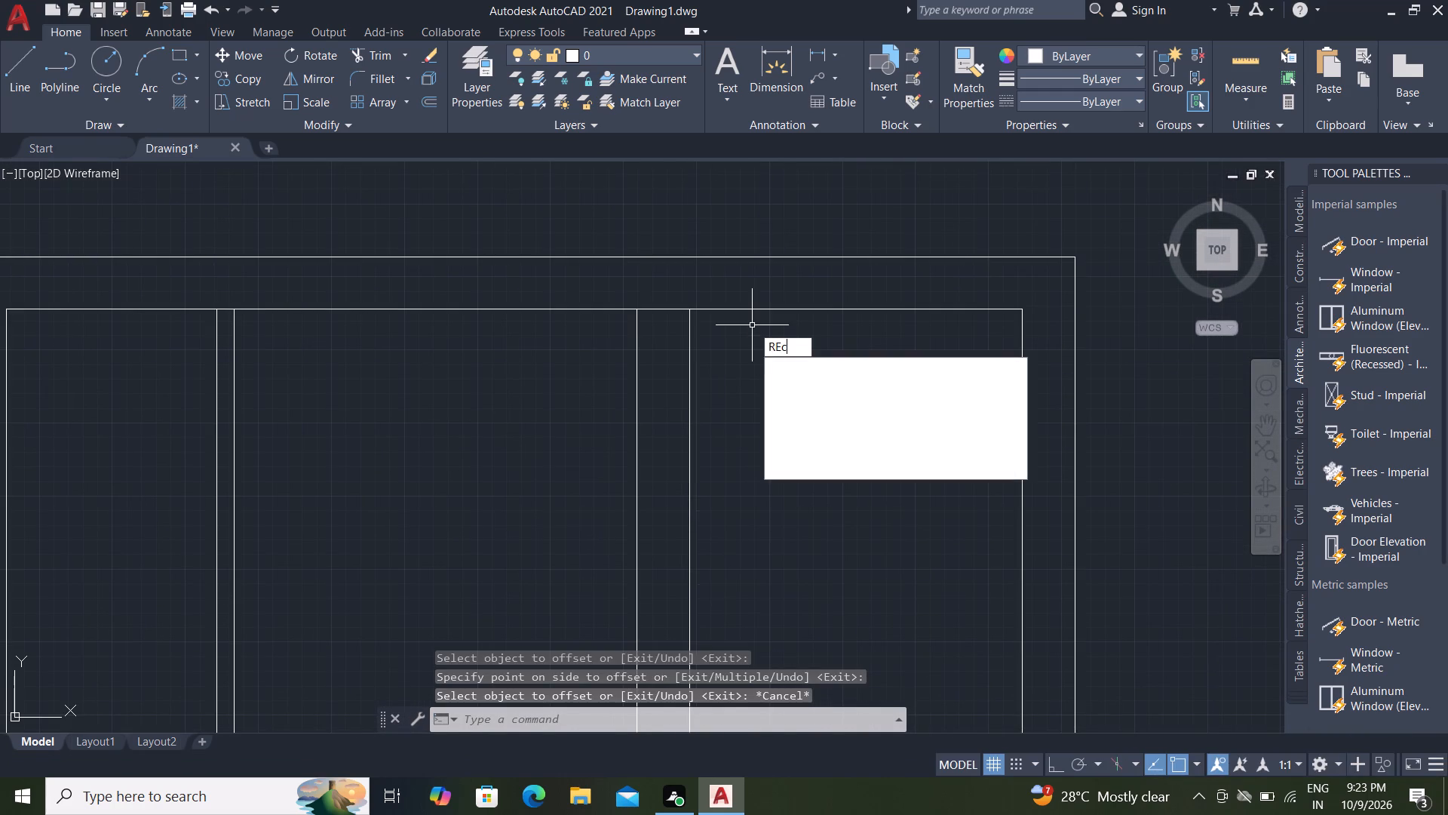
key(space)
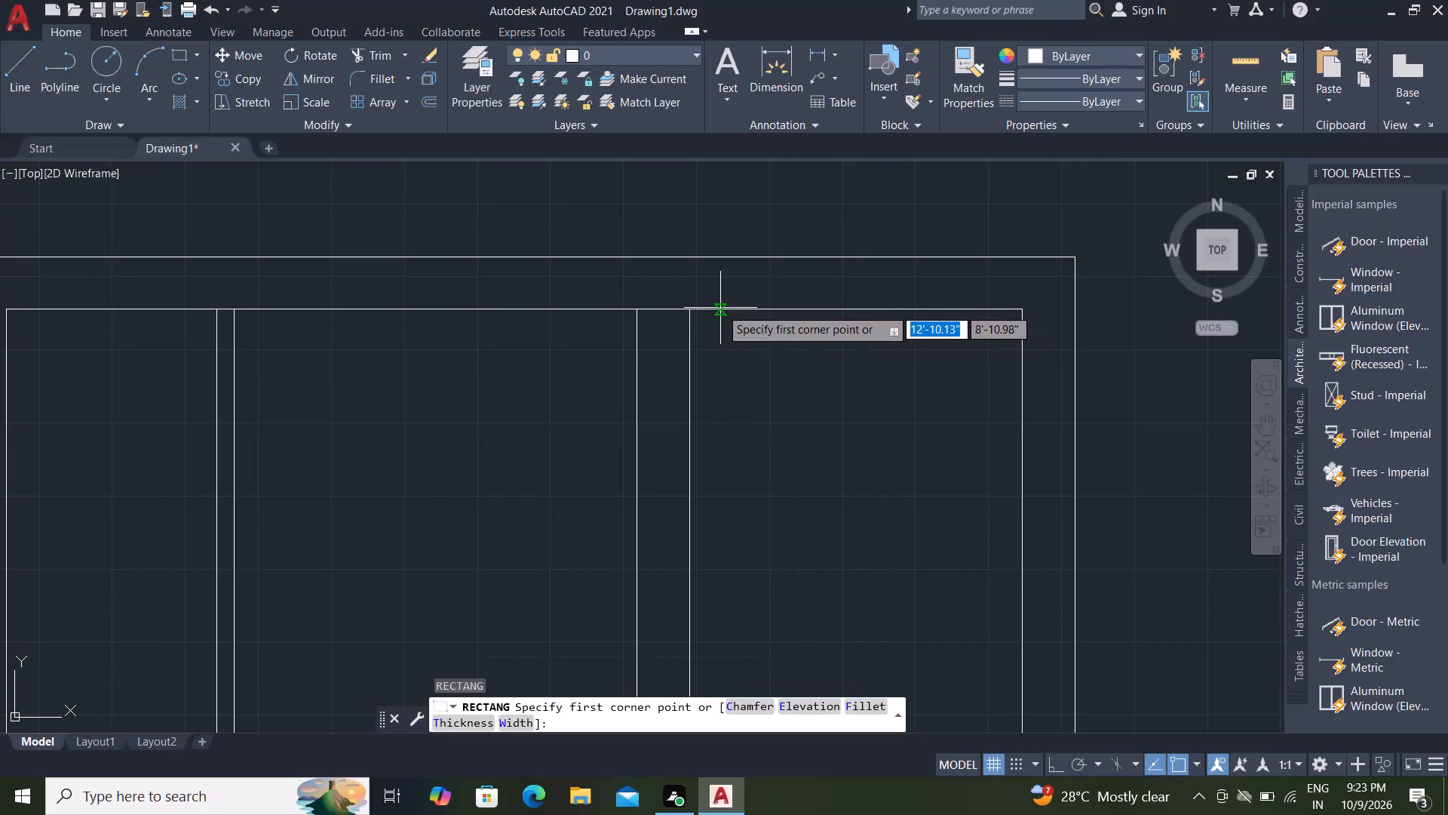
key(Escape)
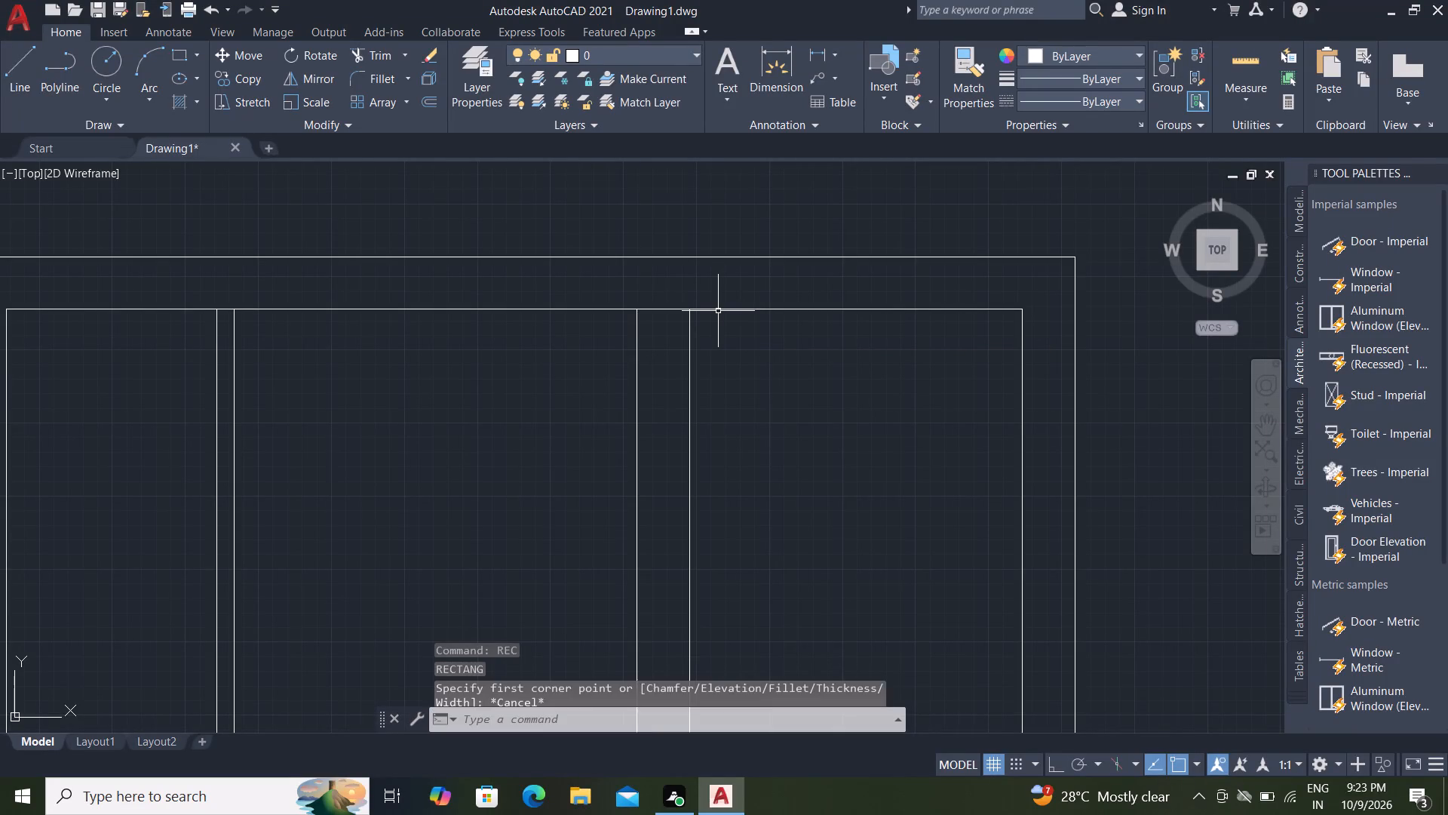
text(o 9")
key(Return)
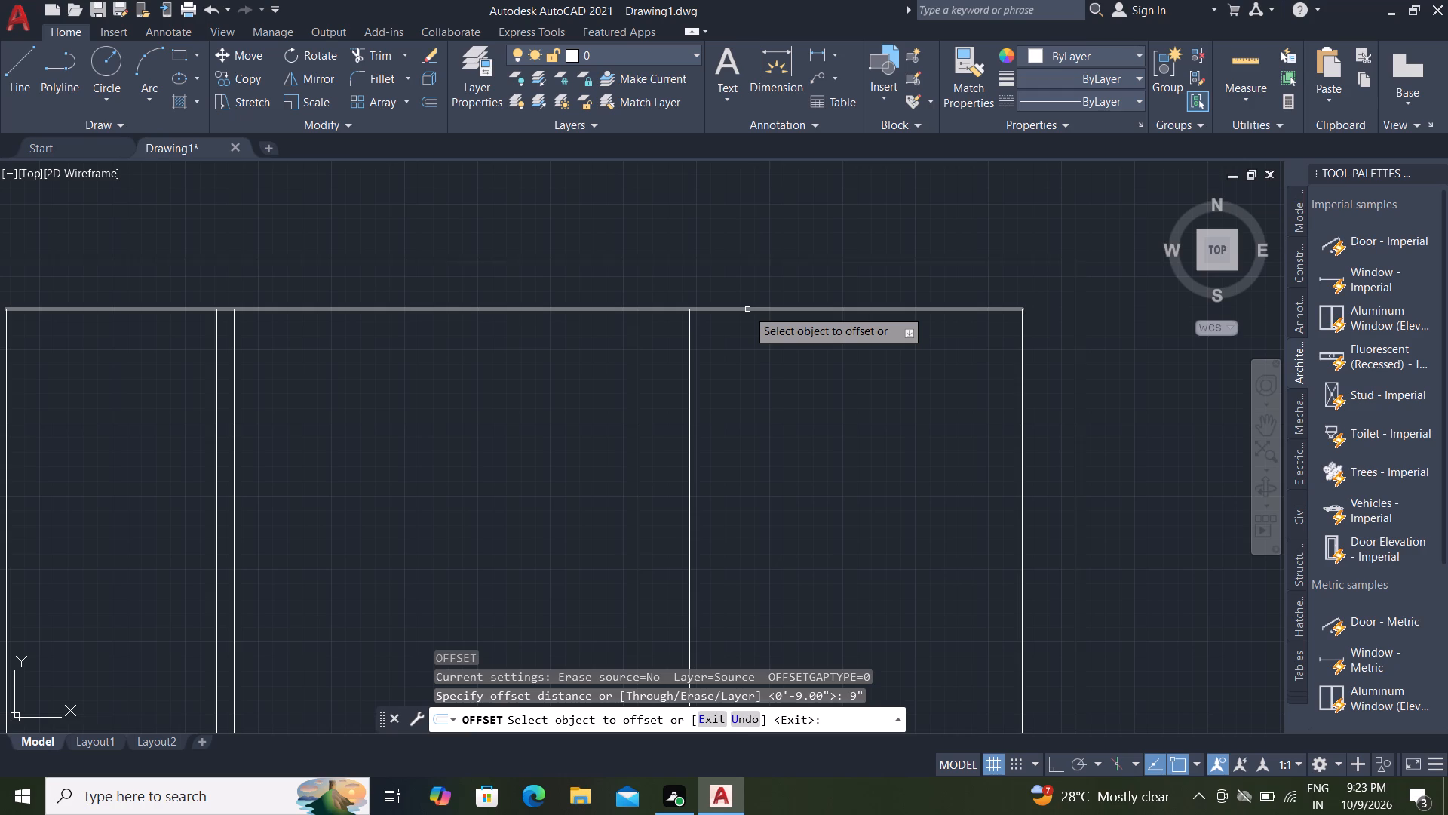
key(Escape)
Offset the top edge of the inner rectangle 1' downward, inside the tank.
text(o)
key(space)
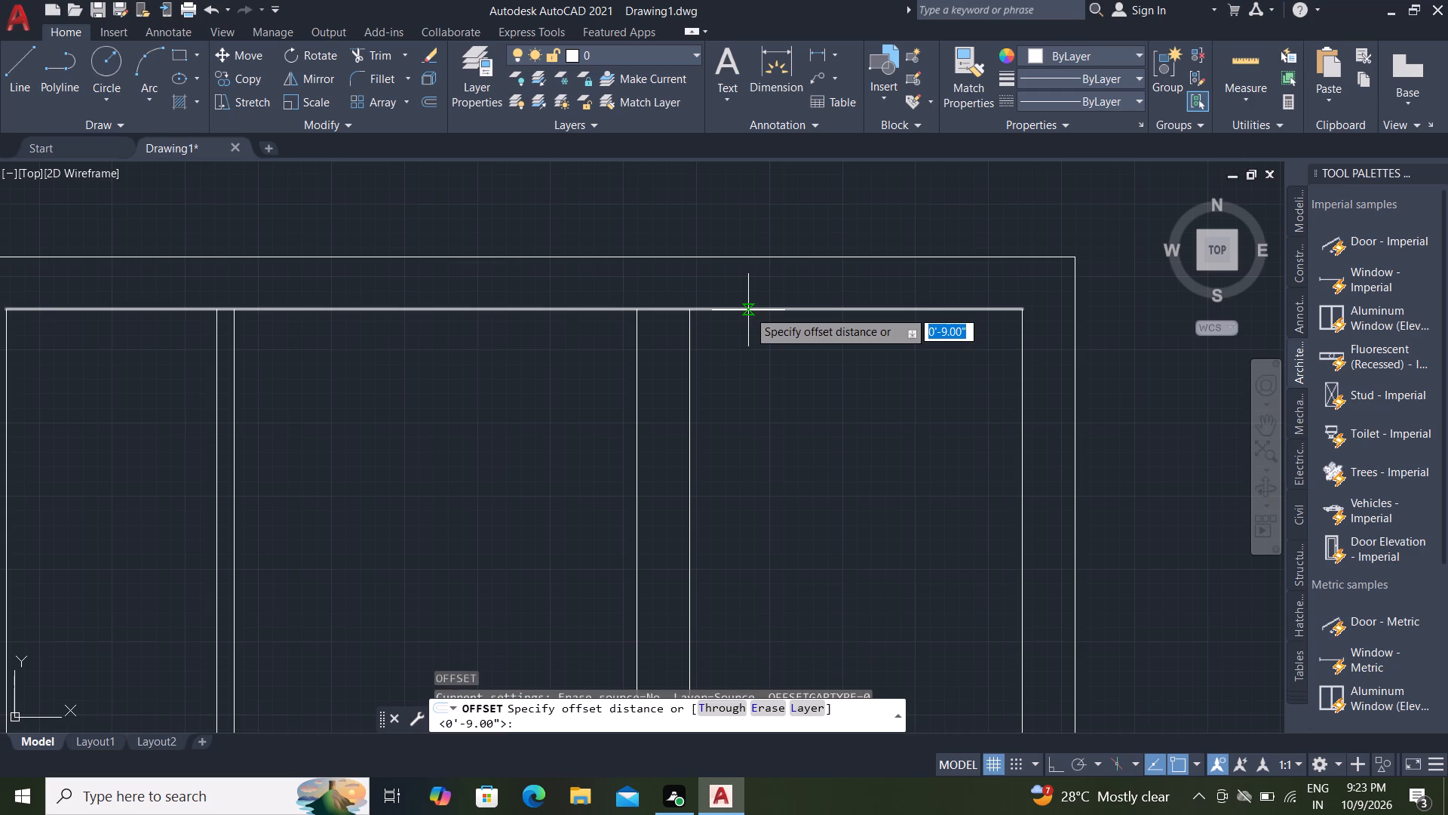
text(1')
key(space)
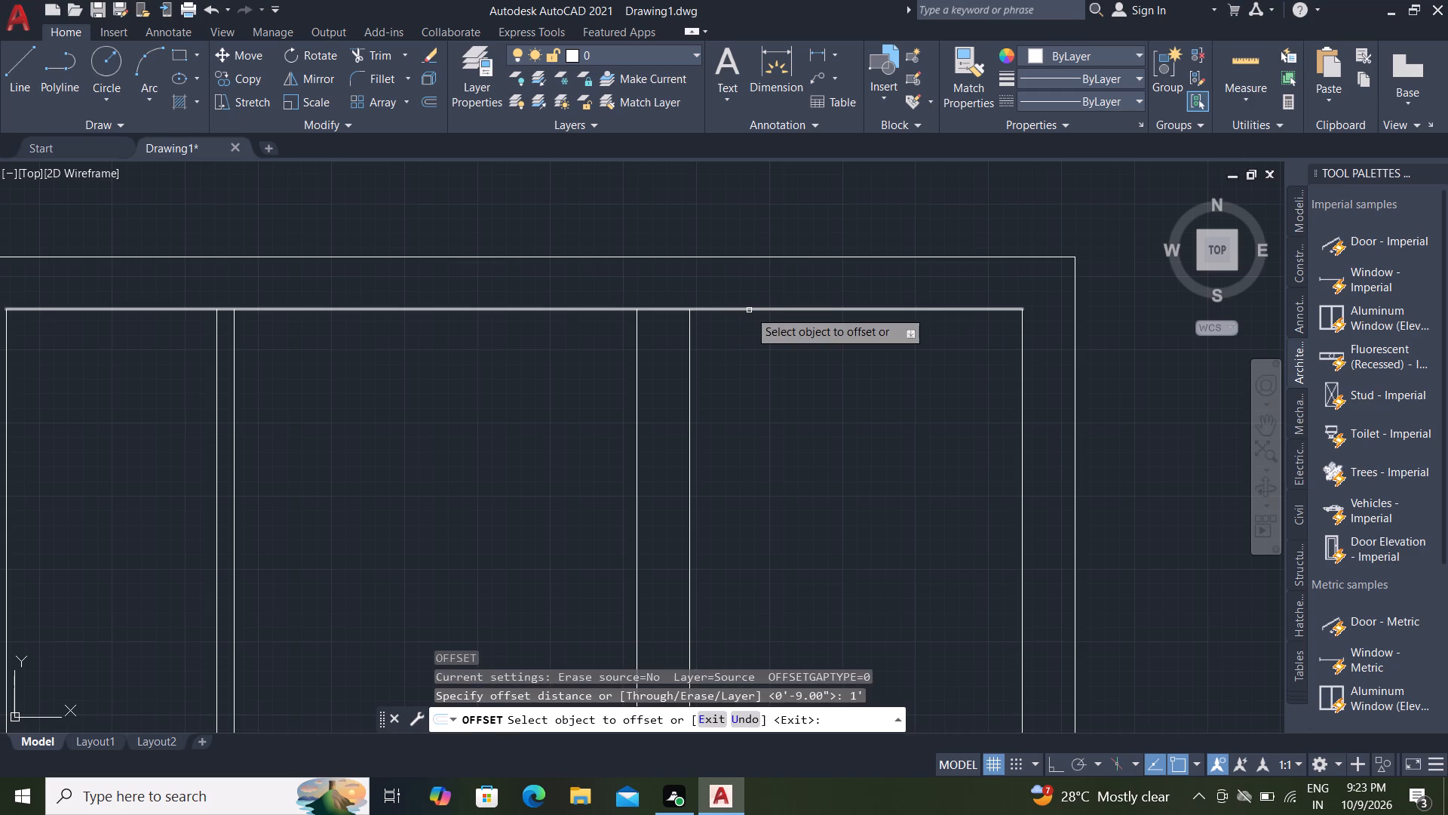
click(749, 310)
click(765, 411)
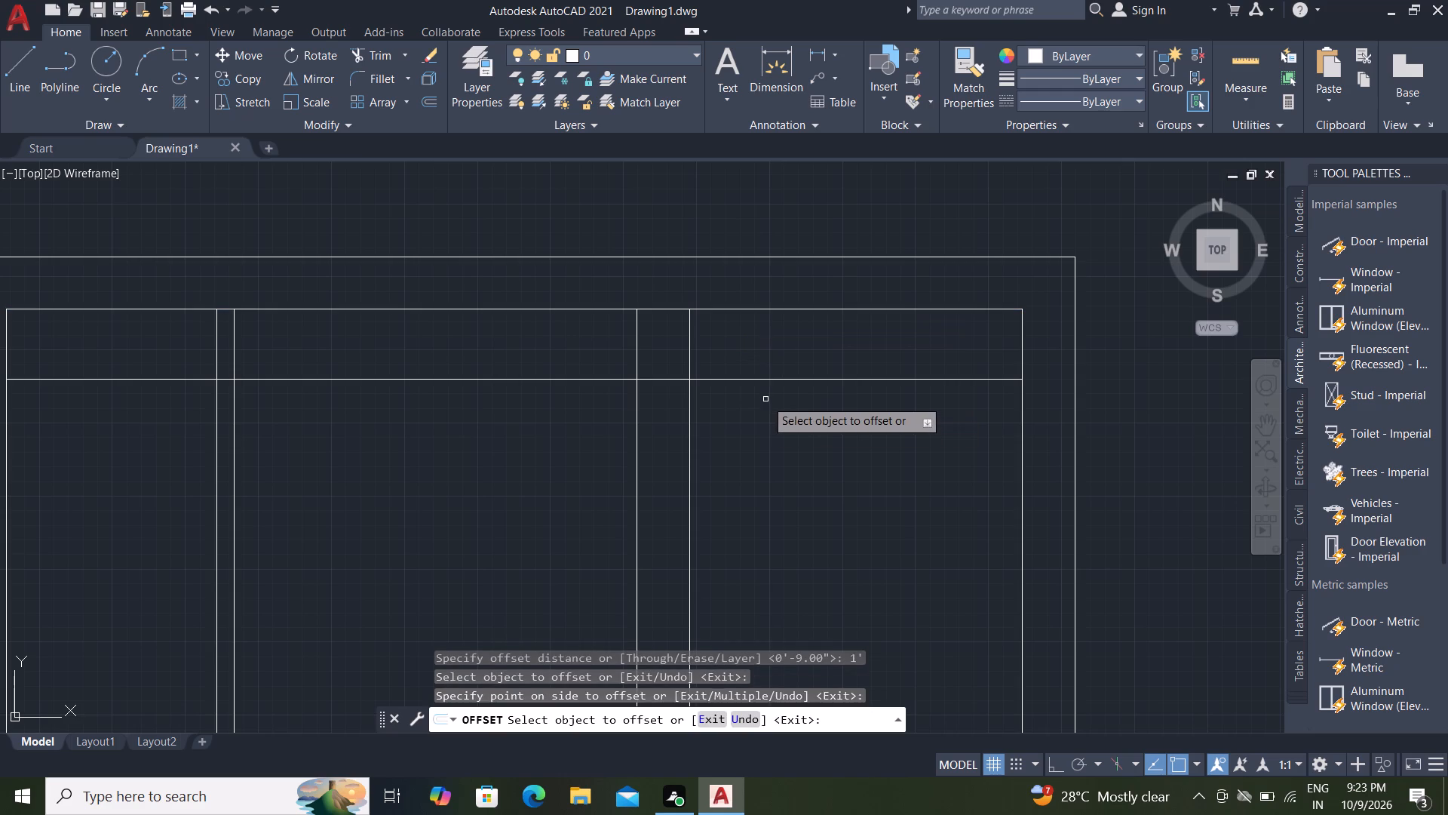
key(Escape)
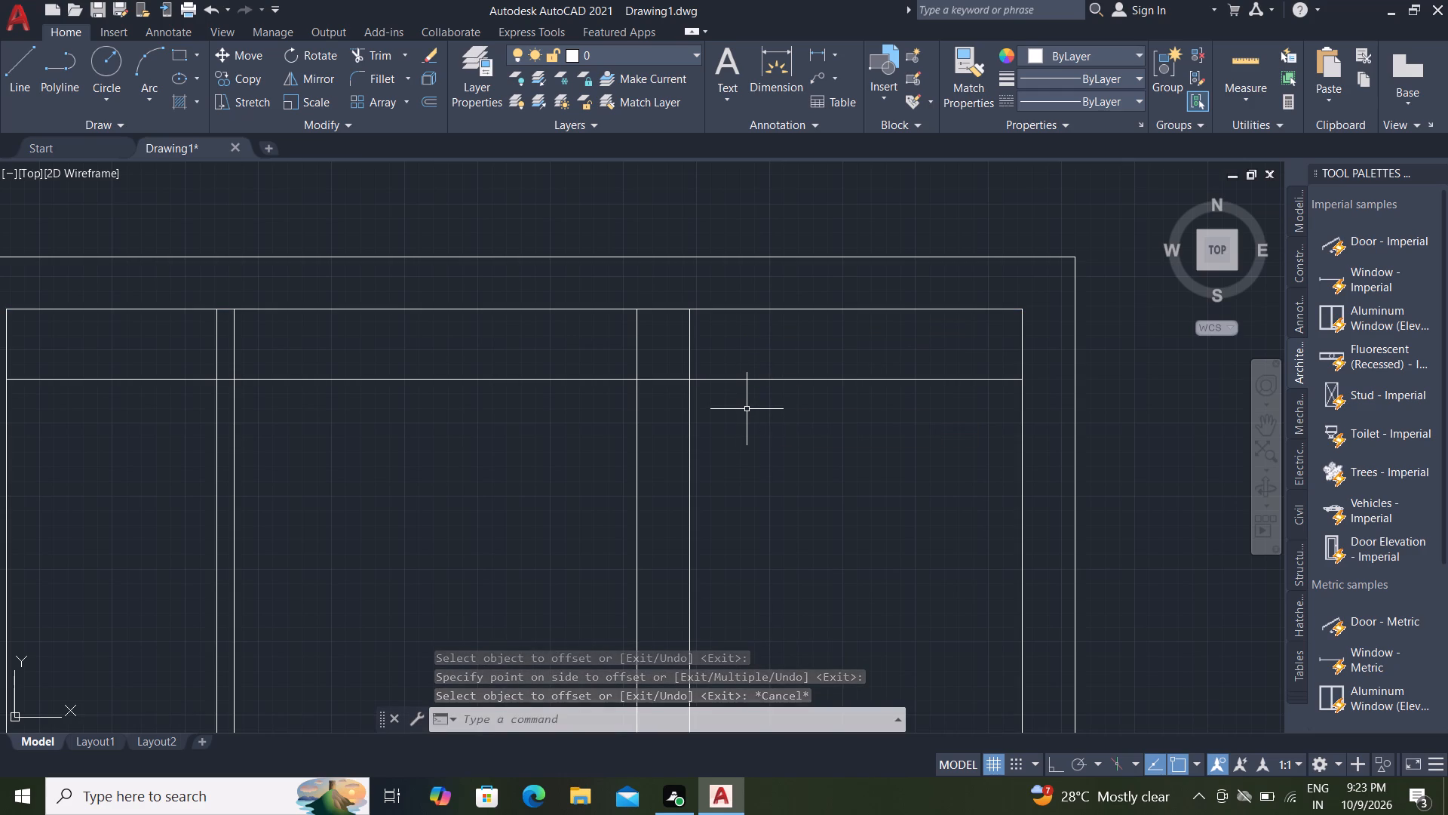
Draw a short vertical line from the 1' offset line up to the inner top edge, just right of the 9" partition.
key(l)
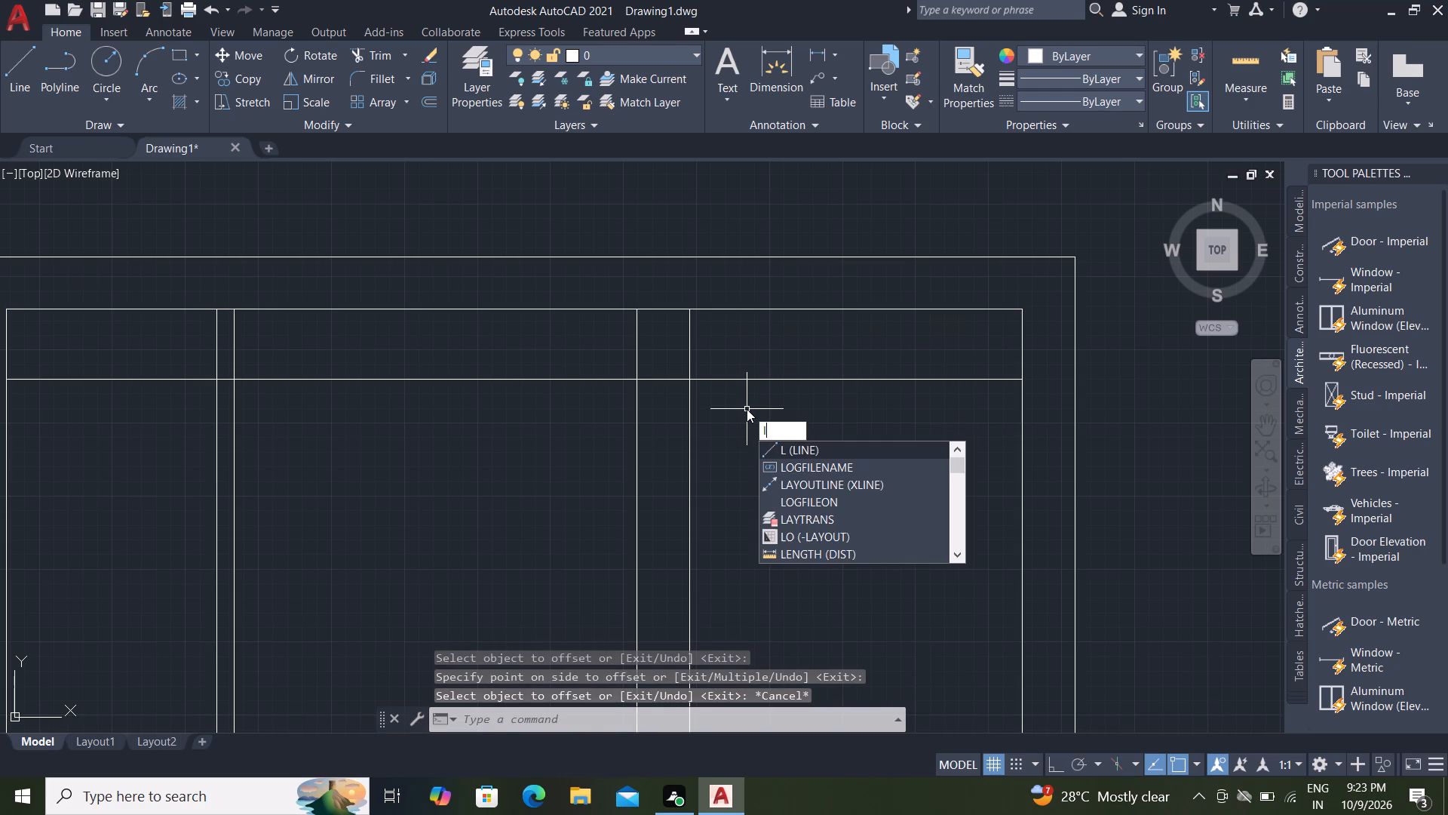
key(space)
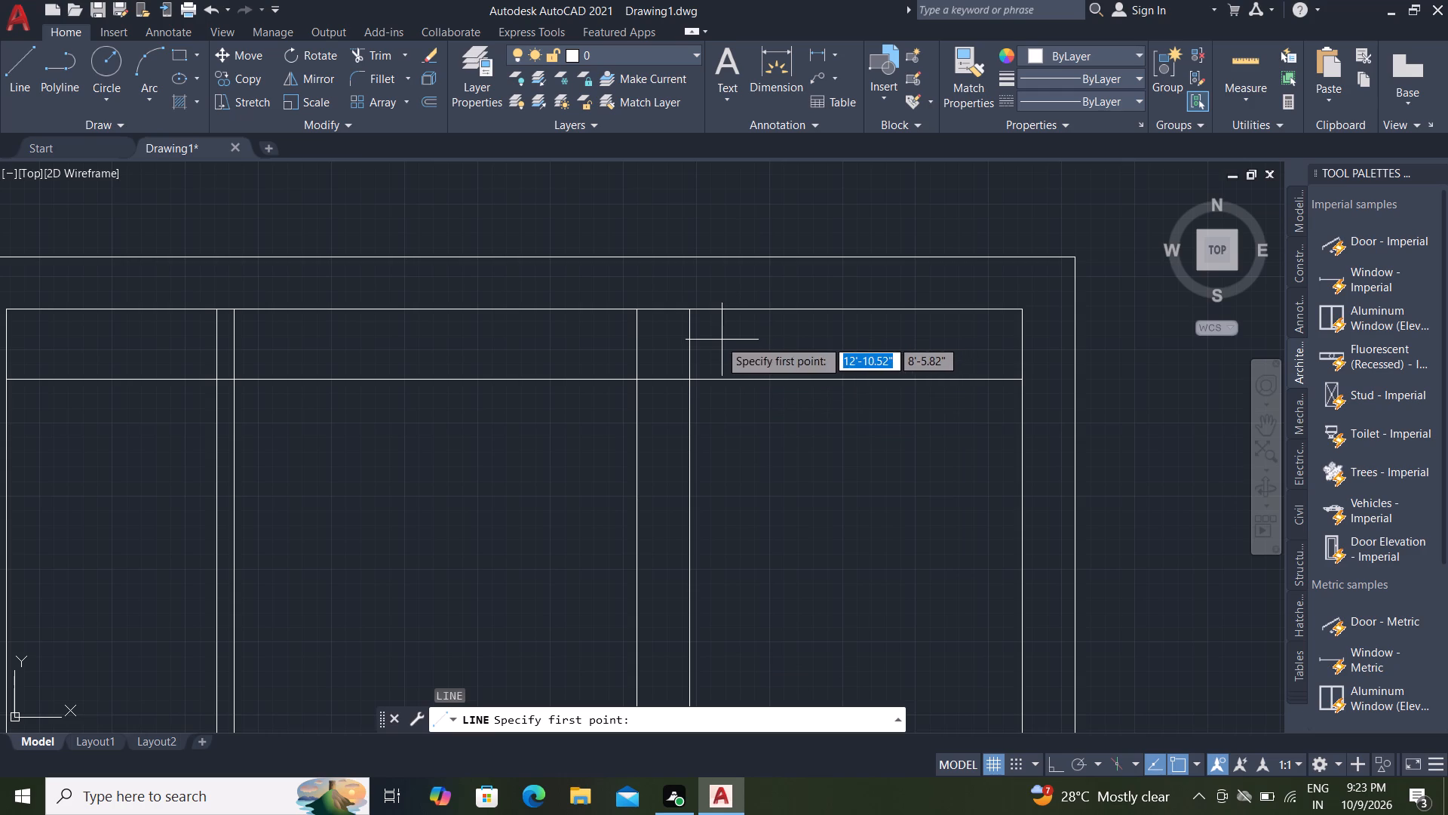
click(716, 380)
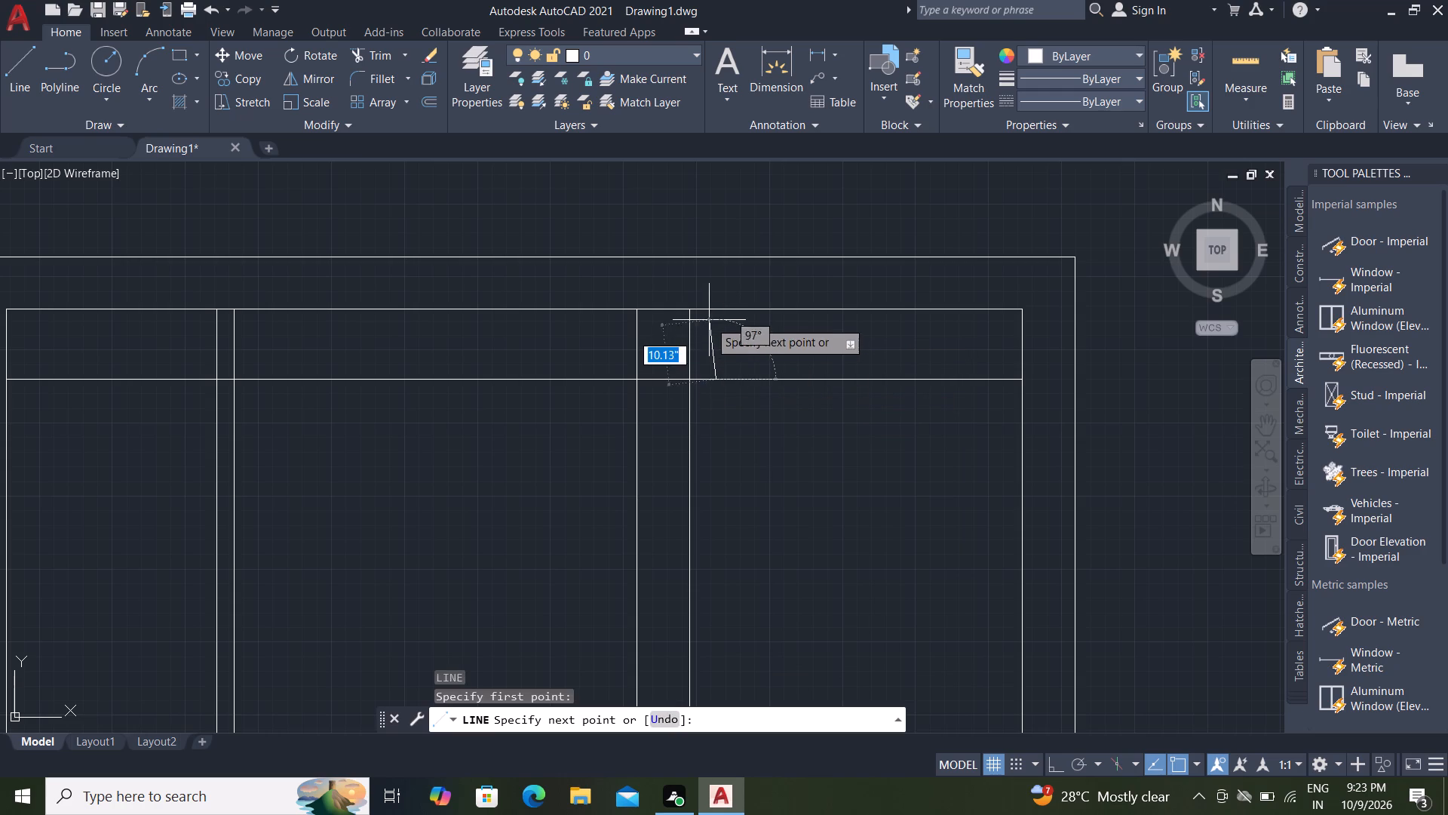
click(716, 312)
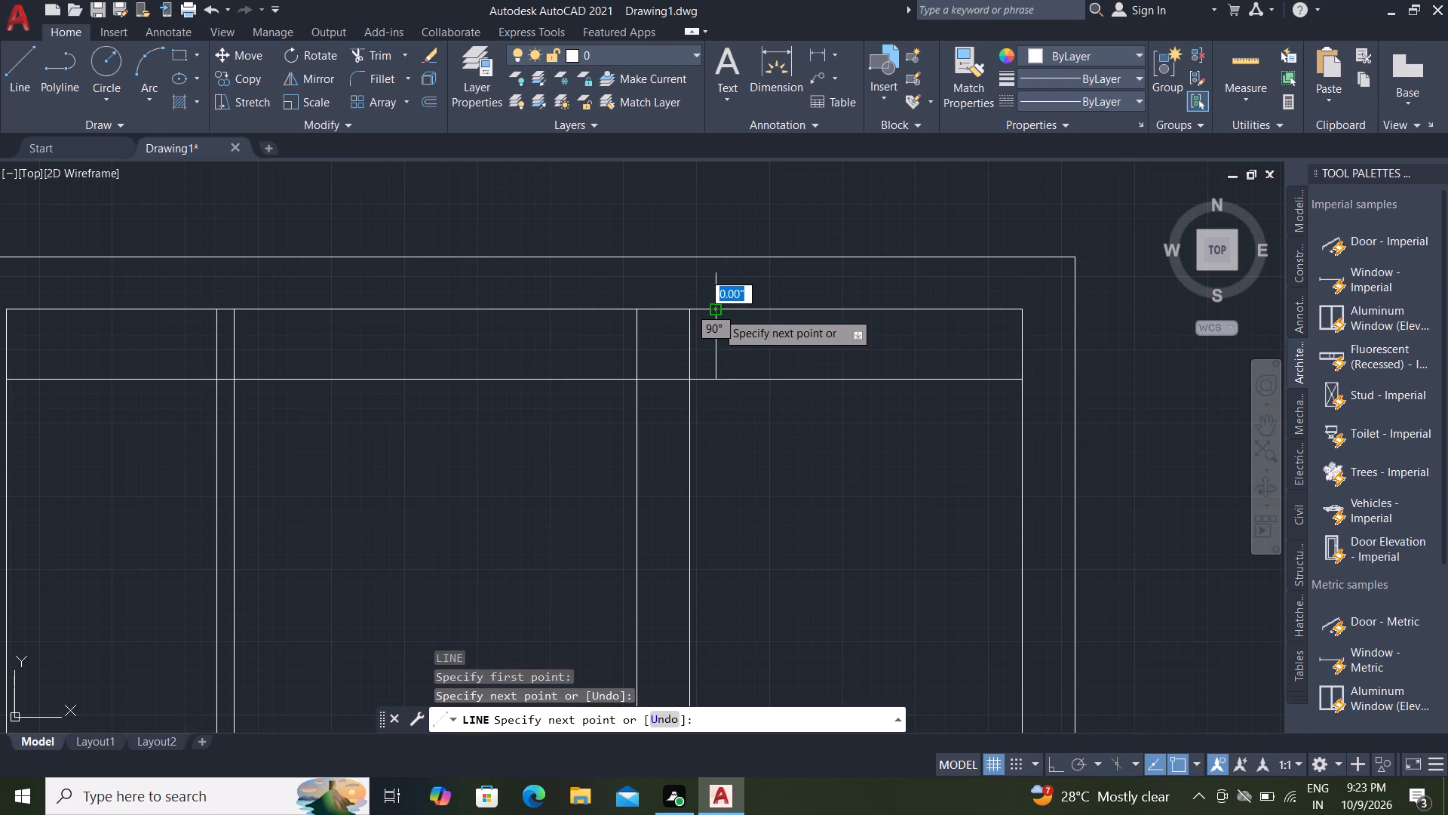
key(Escape)
Trim the 1' offset line between the short vertical line and the 9" partition, and across the partition's thickness.
key(t)
key(r)
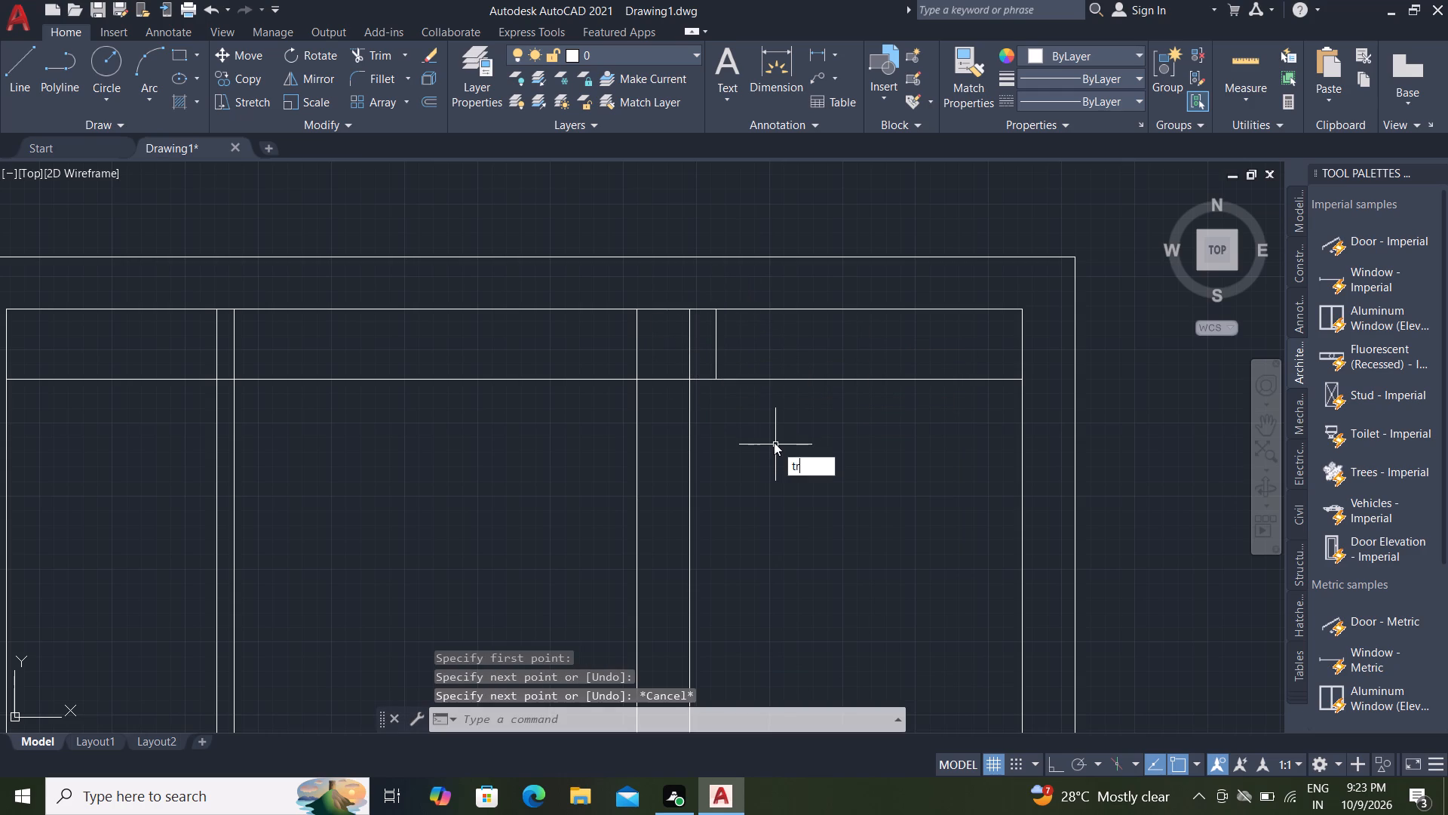
key(space)
click(705, 380)
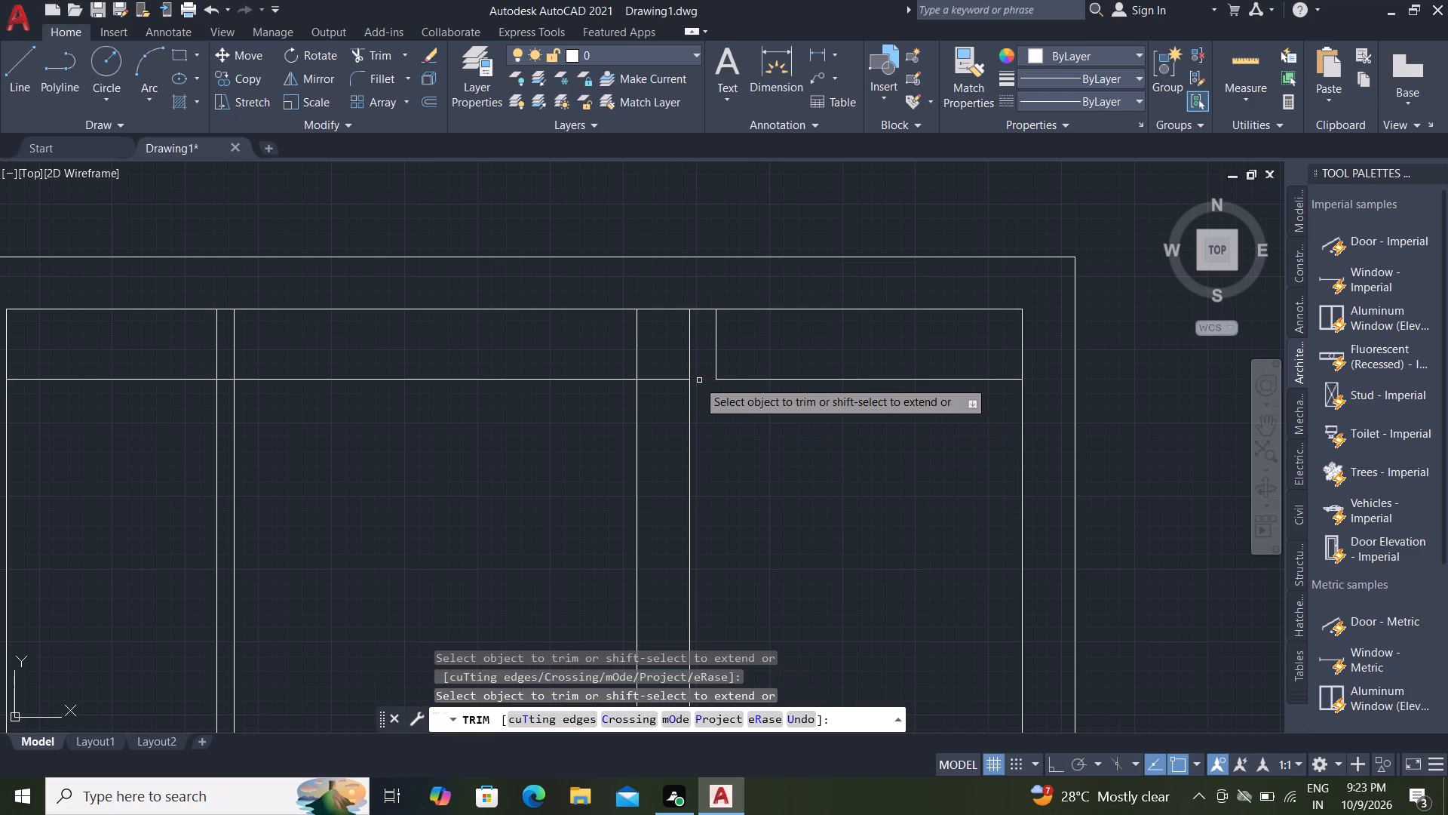
click(670, 378)
key(Escape)
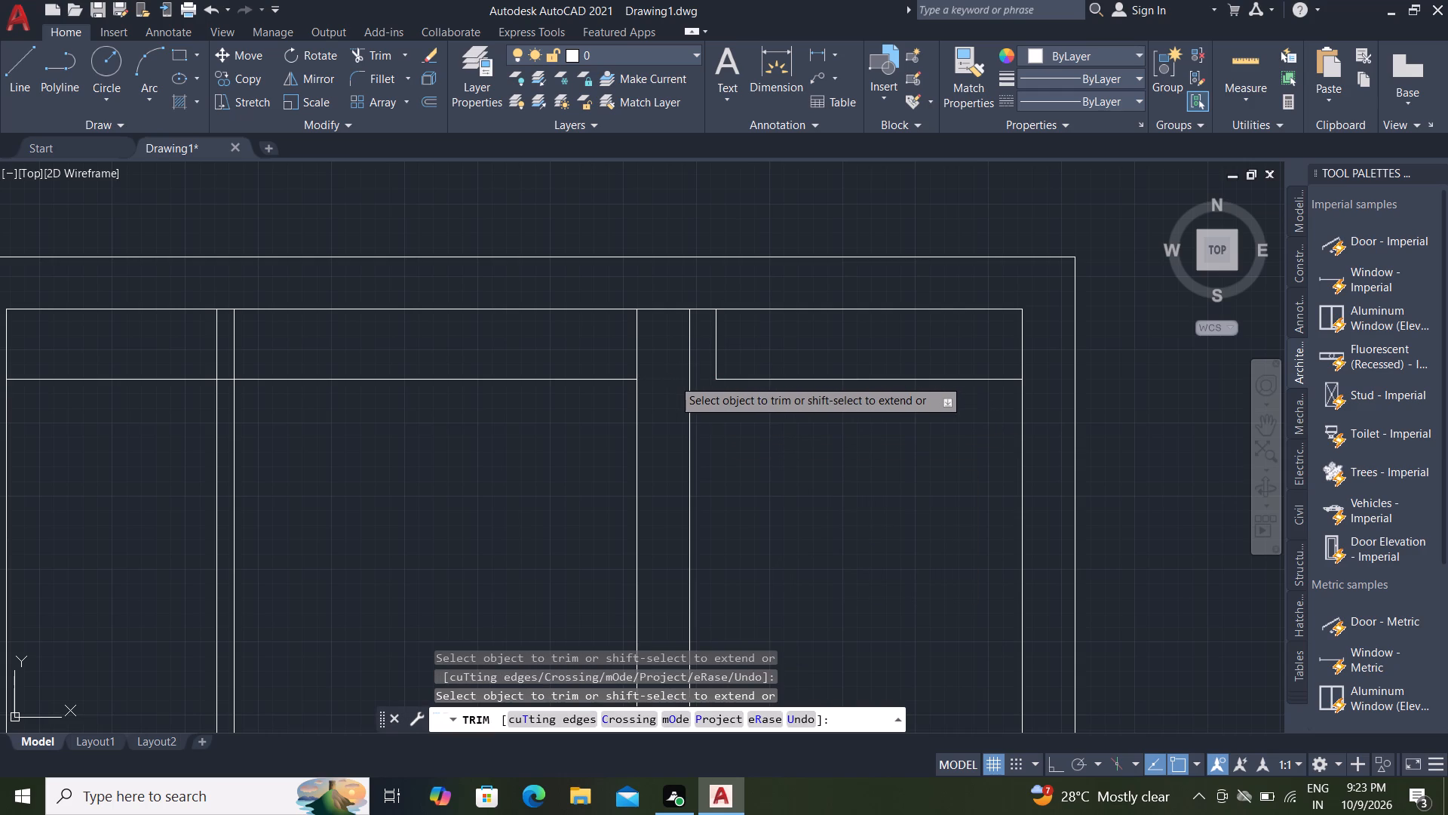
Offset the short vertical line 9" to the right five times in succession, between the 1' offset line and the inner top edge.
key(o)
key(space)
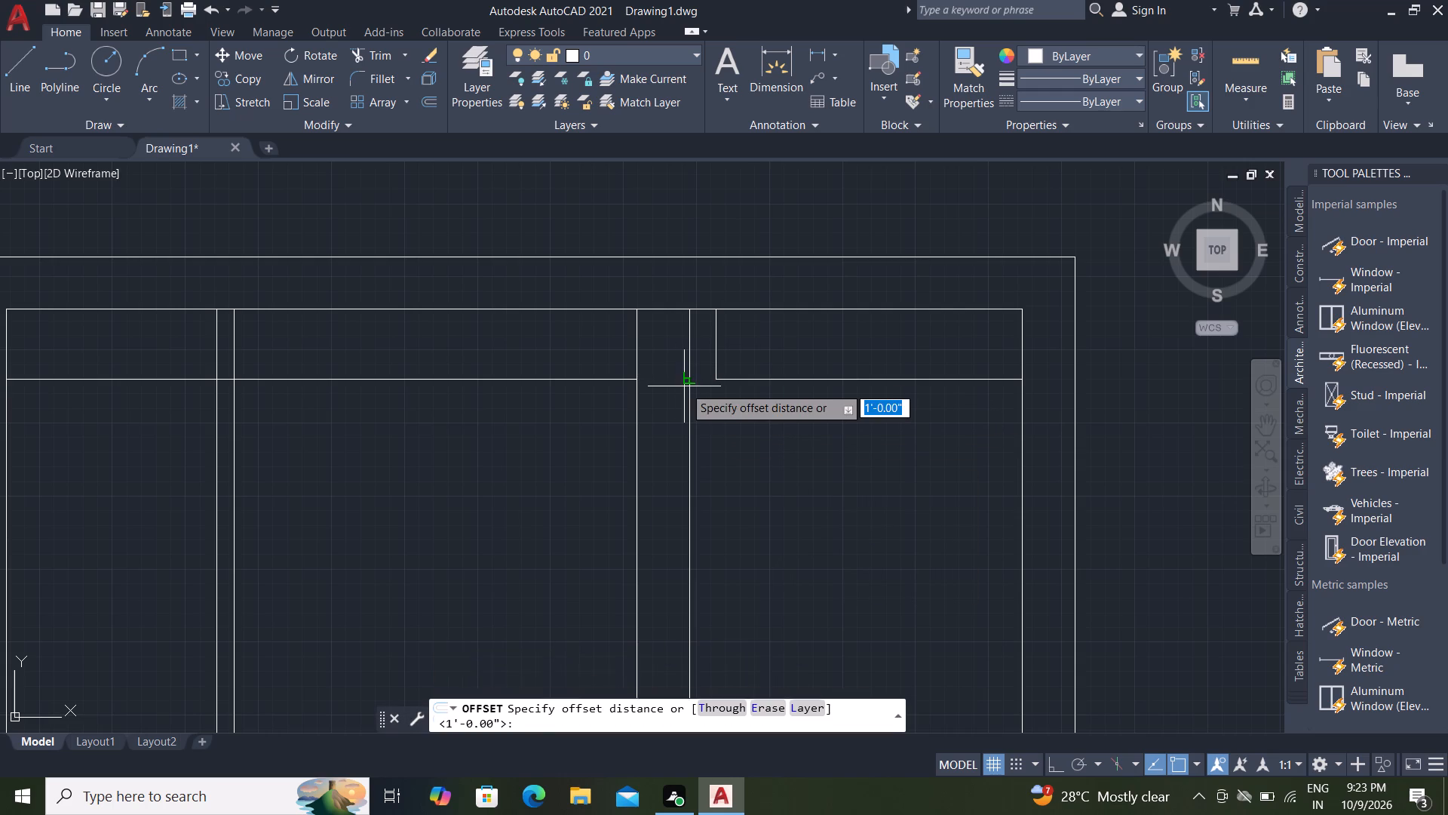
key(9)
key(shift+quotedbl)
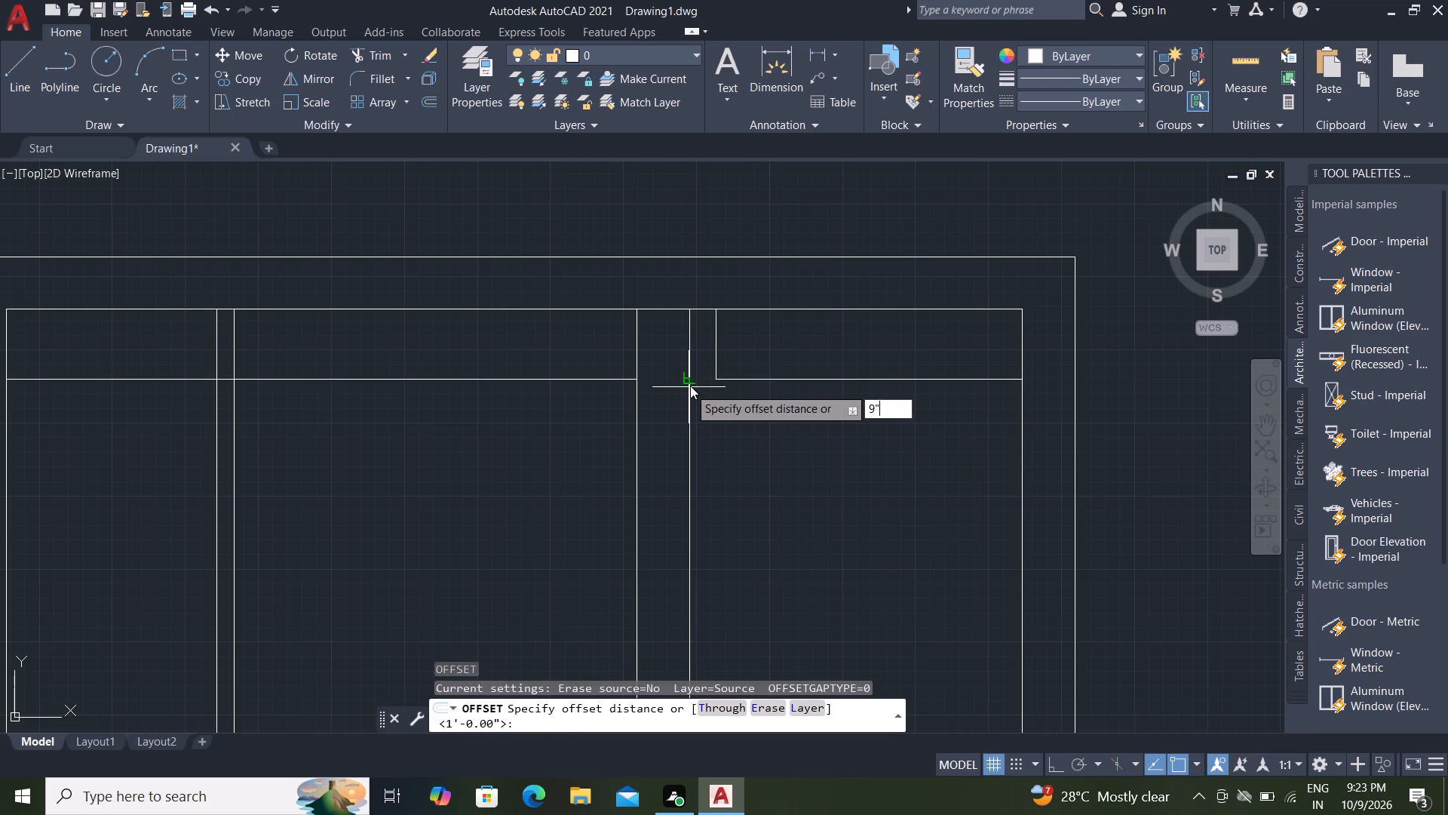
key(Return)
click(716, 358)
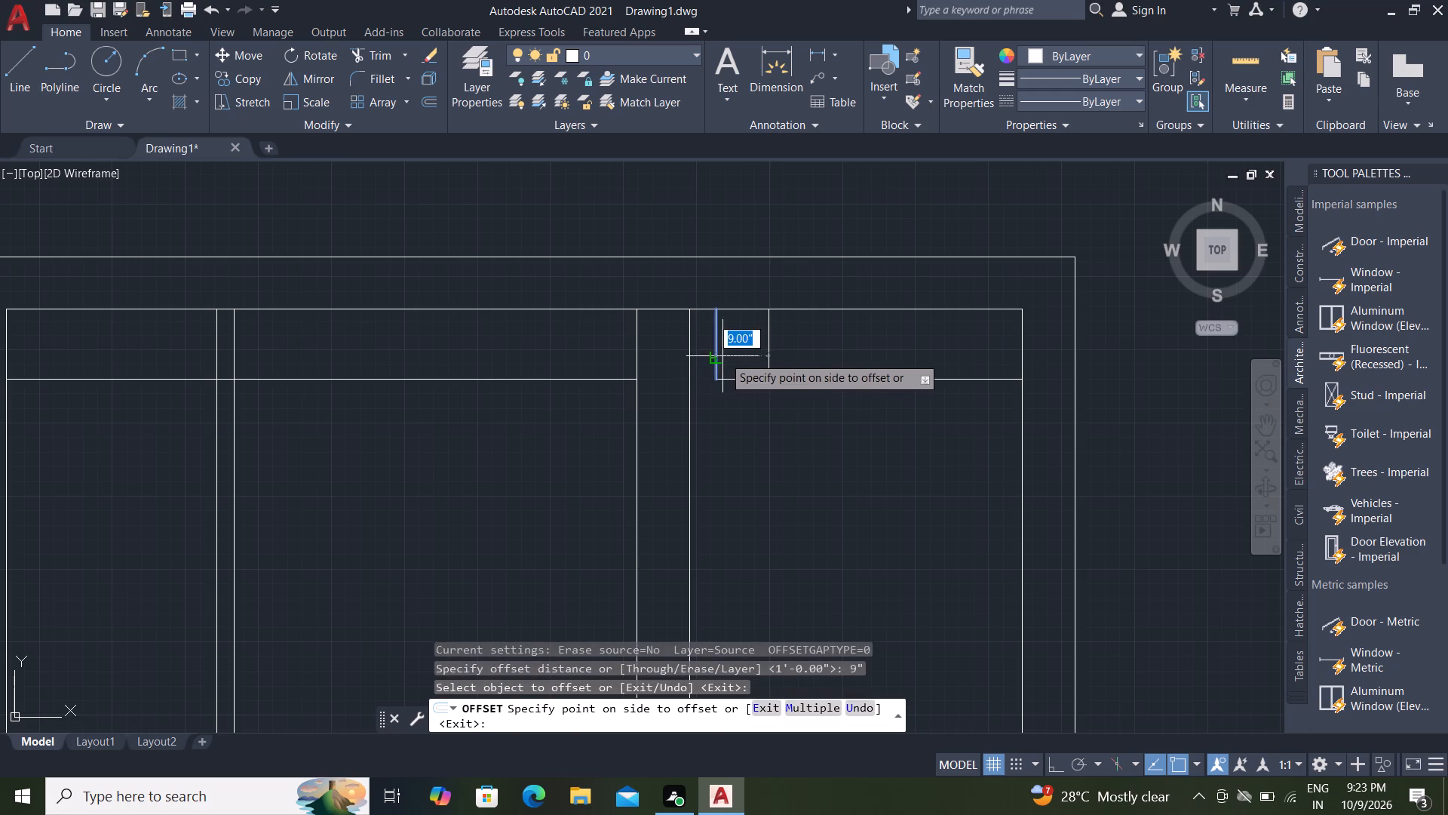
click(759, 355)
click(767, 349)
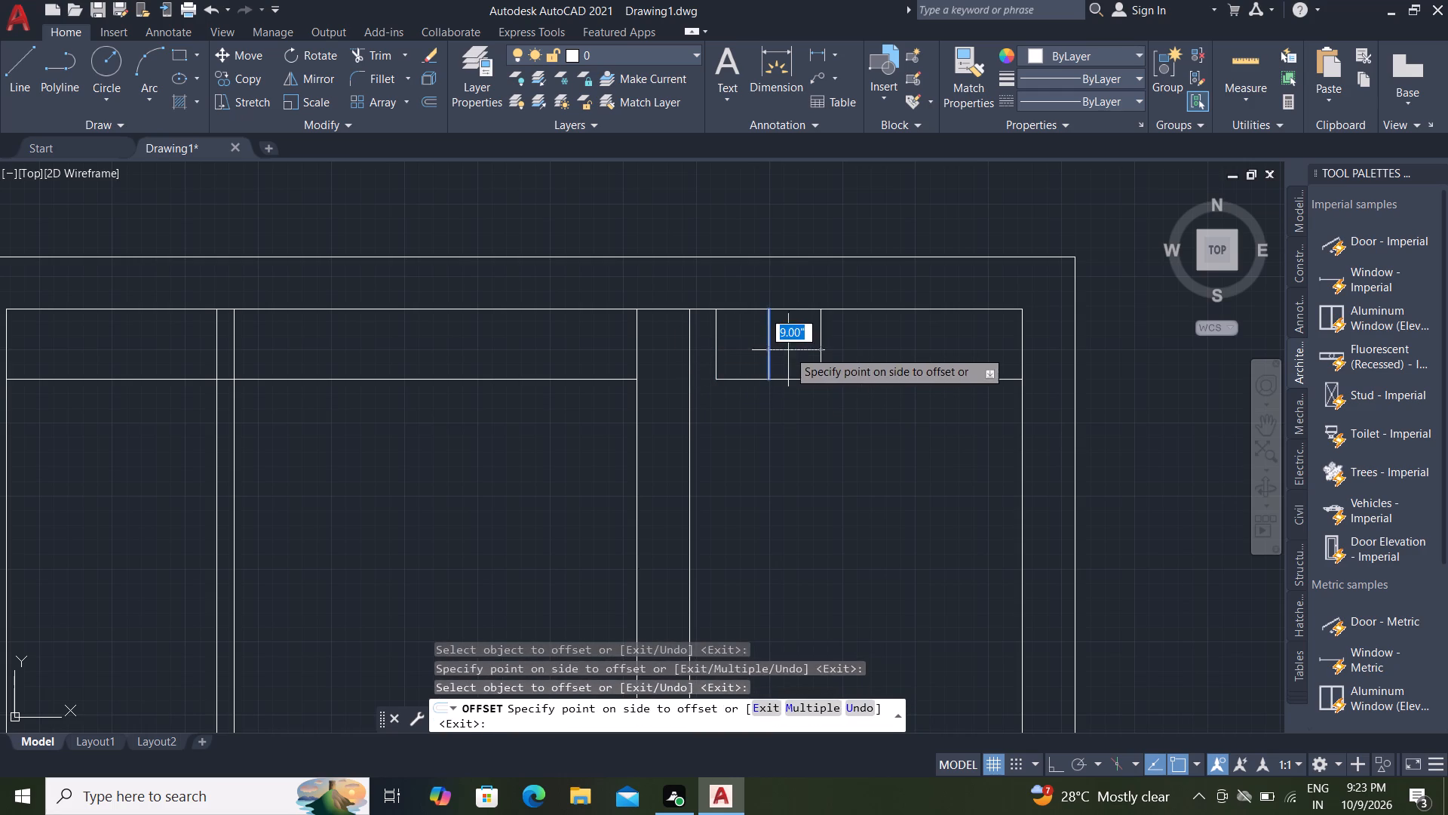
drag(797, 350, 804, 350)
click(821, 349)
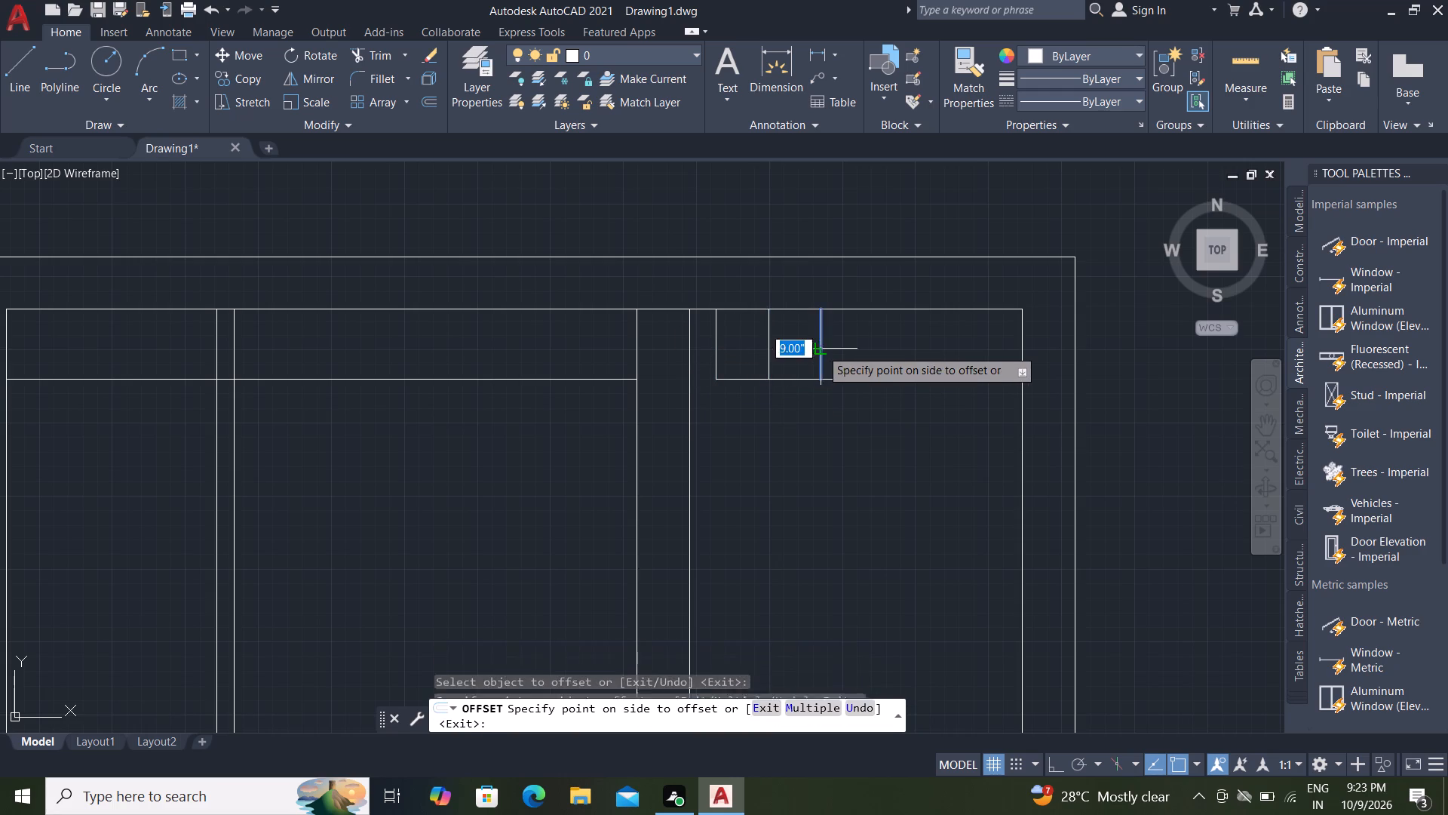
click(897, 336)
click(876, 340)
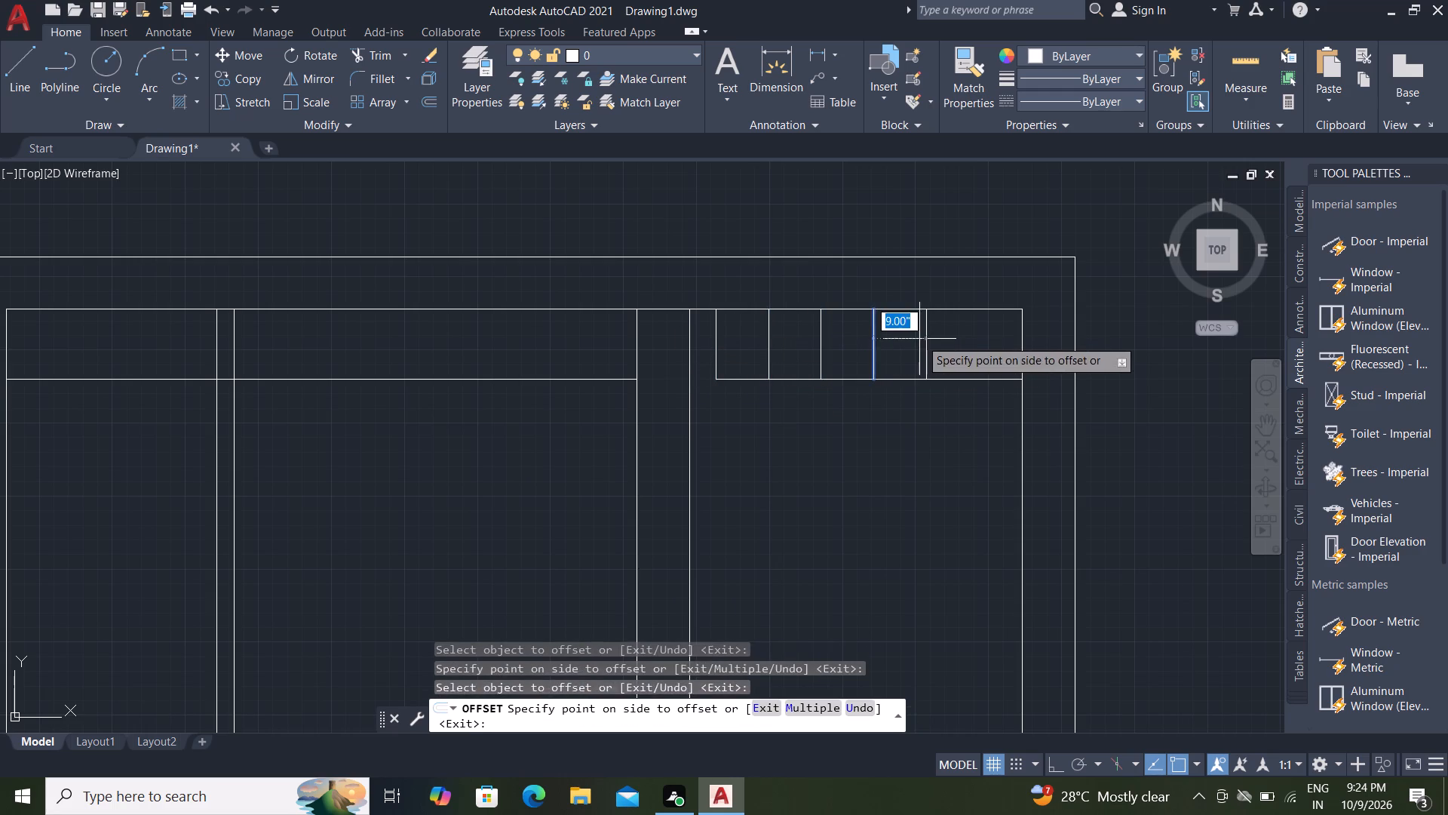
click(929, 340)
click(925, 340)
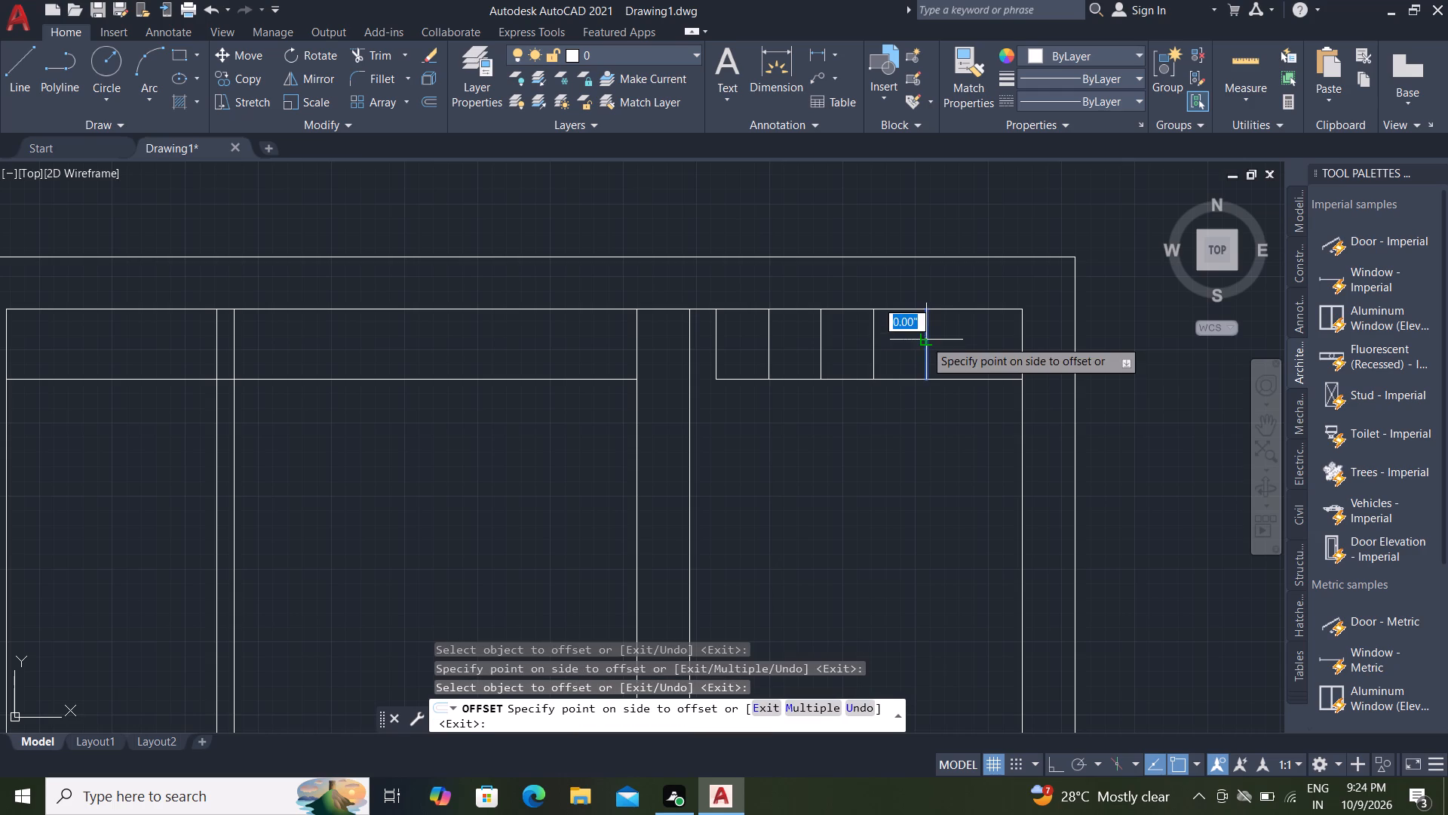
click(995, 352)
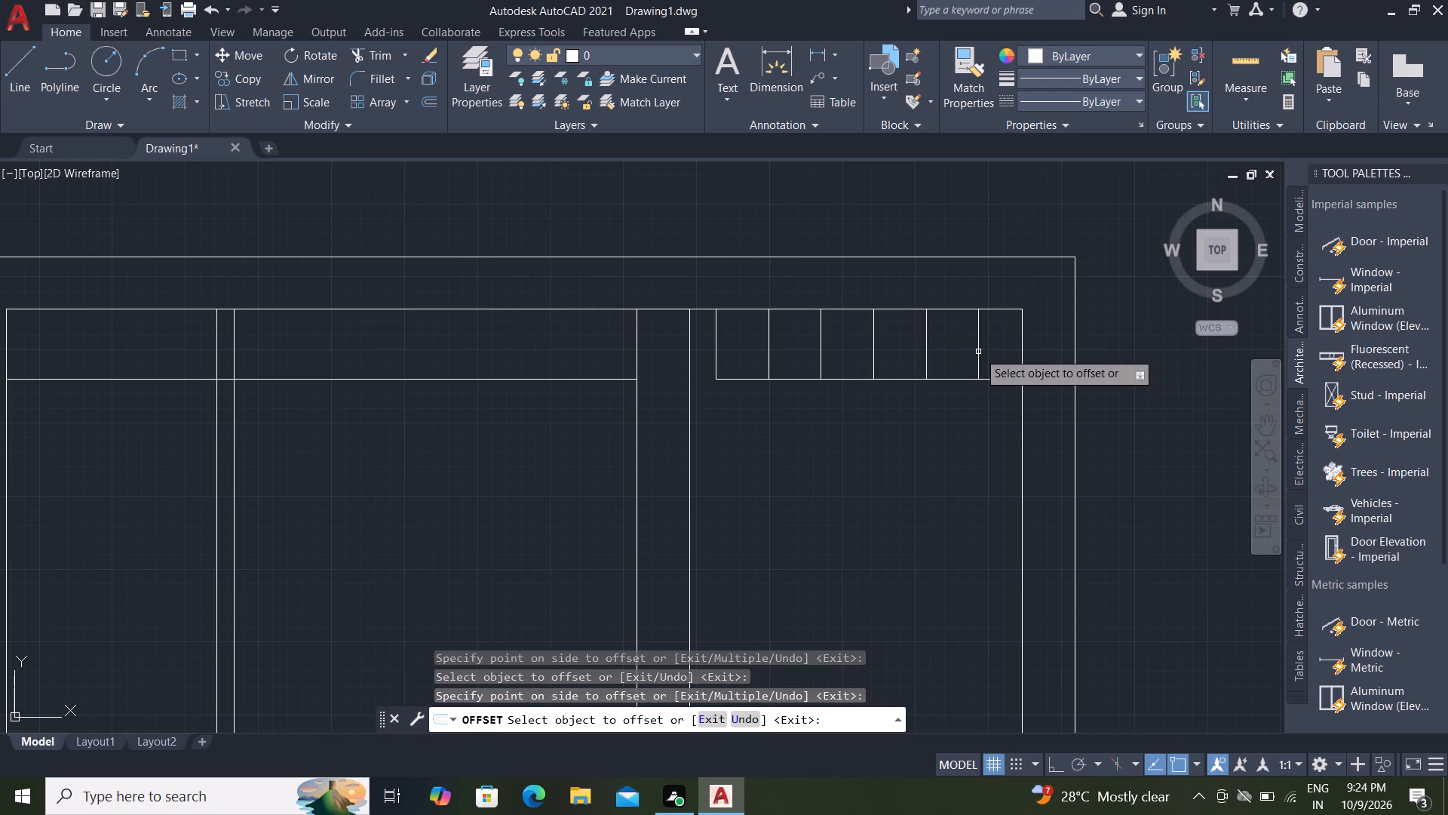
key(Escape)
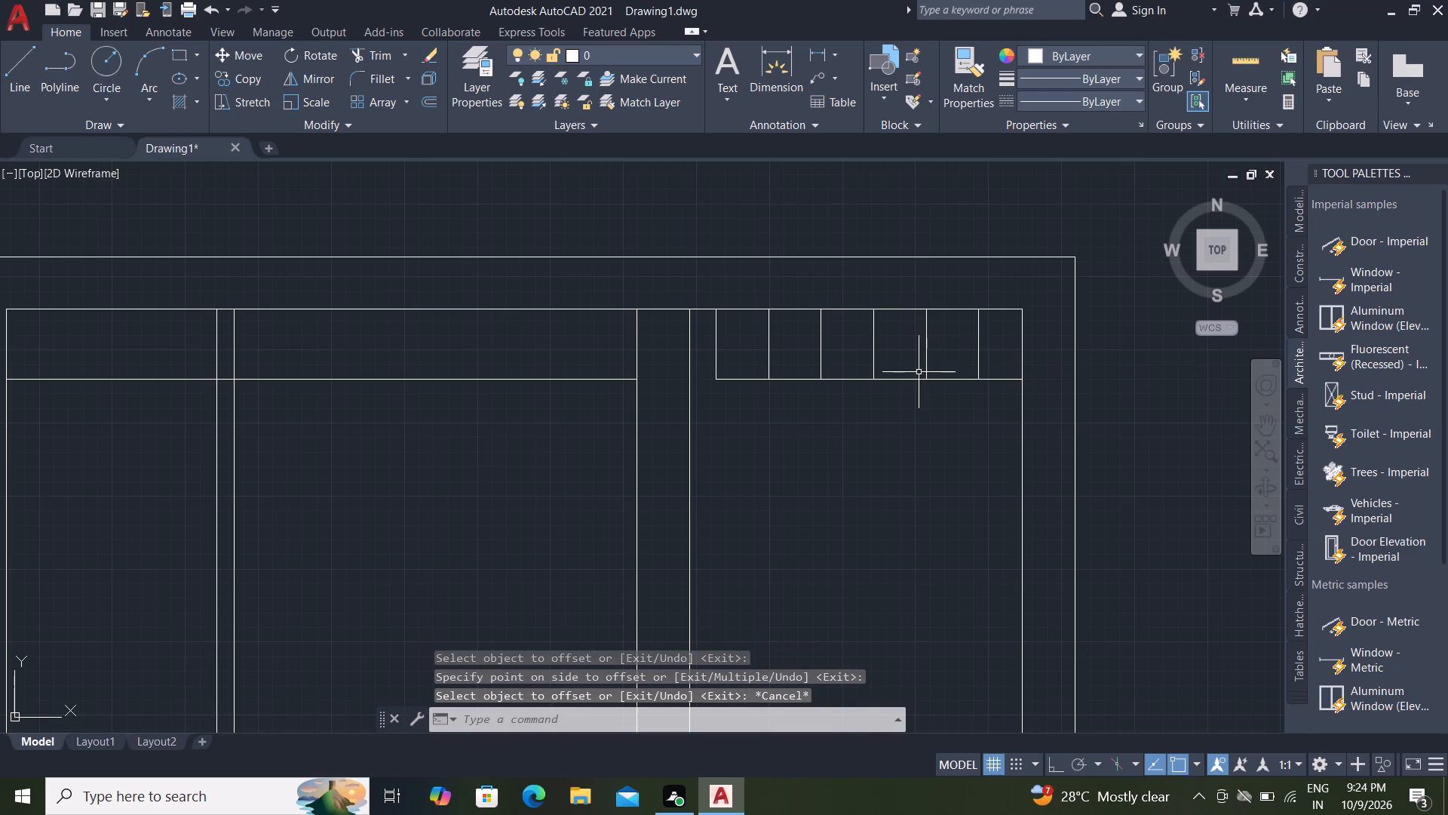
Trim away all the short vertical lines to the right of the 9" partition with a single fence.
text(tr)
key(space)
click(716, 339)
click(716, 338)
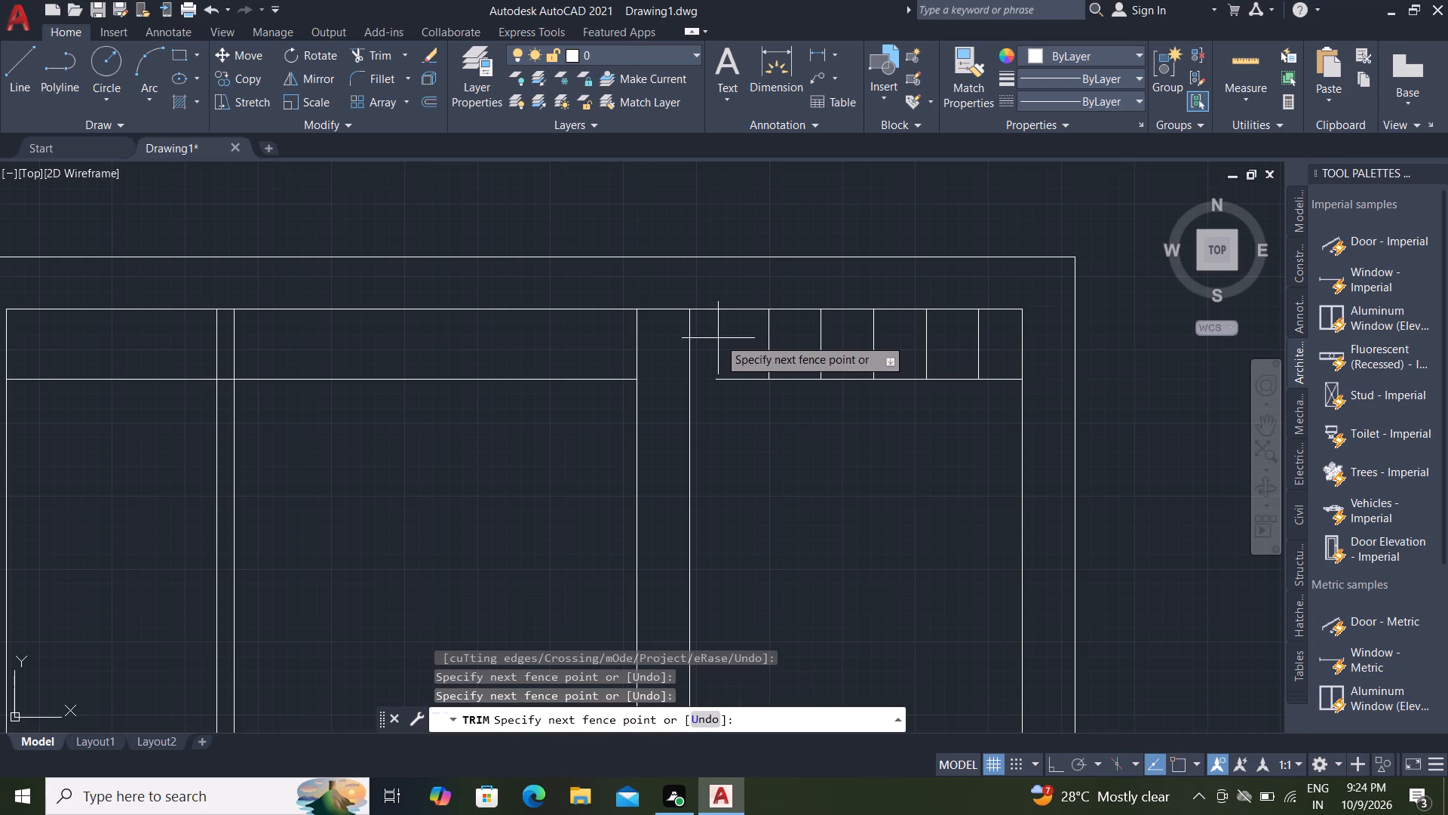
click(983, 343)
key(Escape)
Extend the 1' offset line in the right compartment back to the face of the 9" partition.
key(e)
key(x)
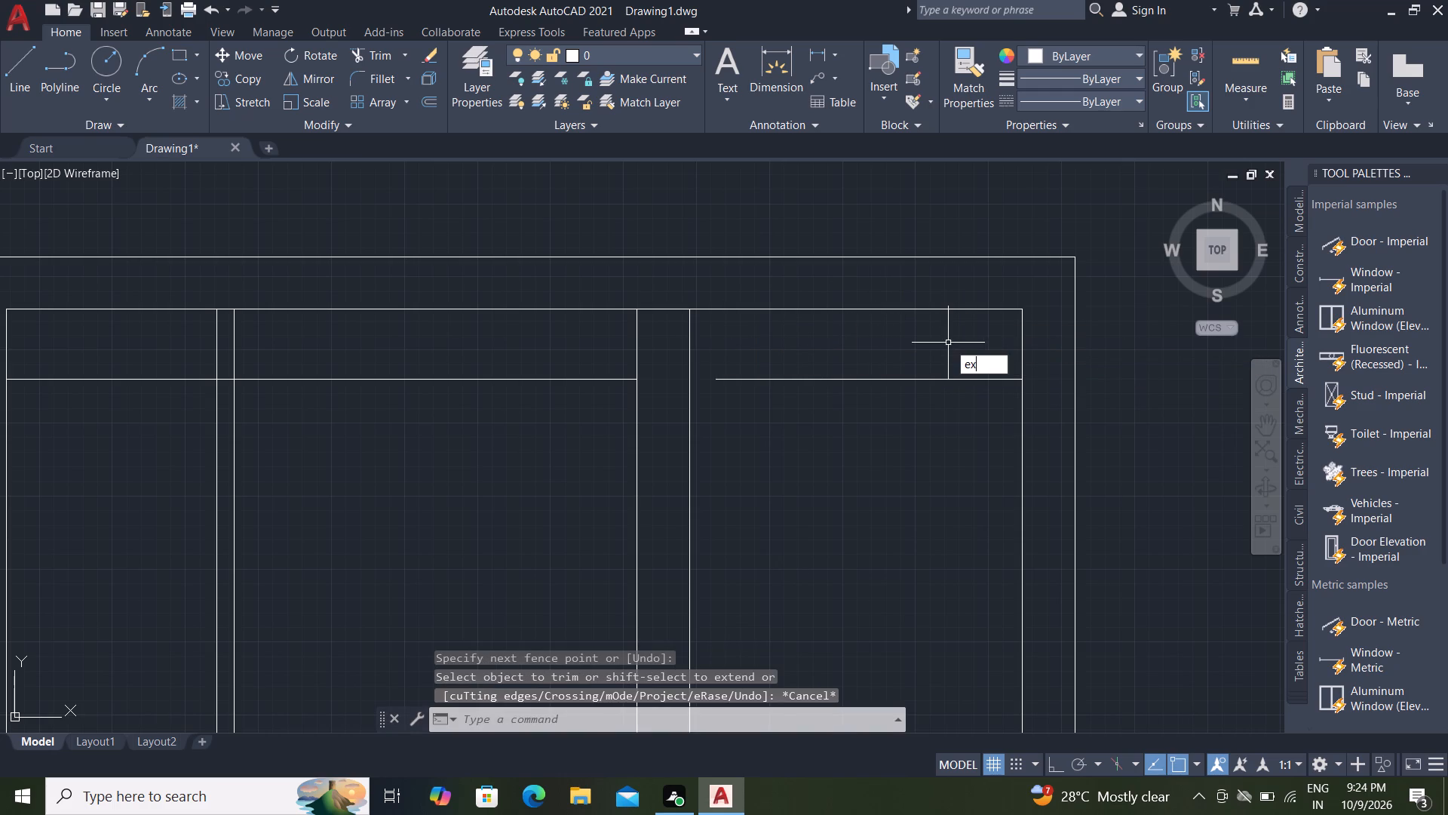
key(space)
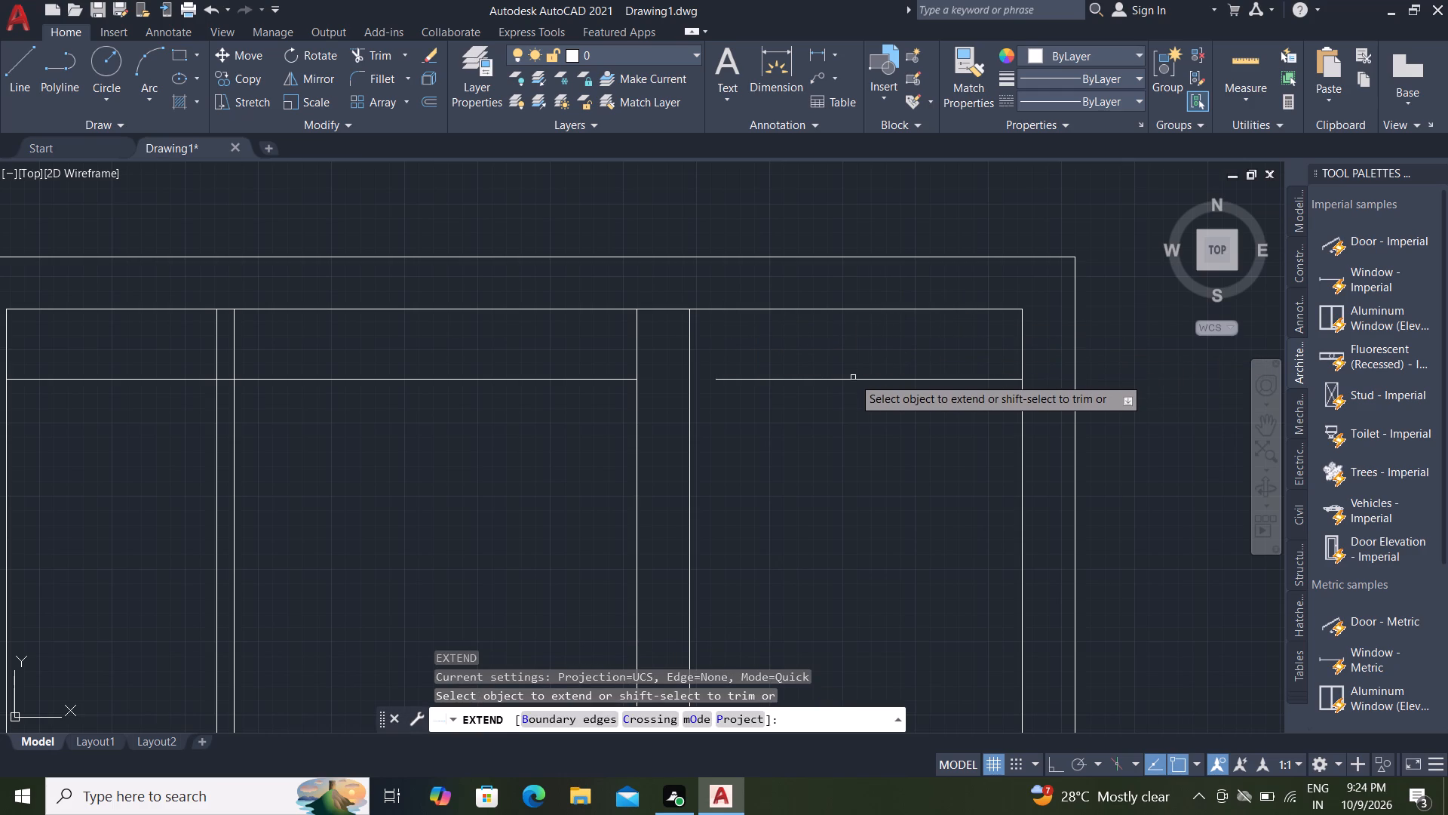
click(849, 380)
key(Escape)
key(Escape)
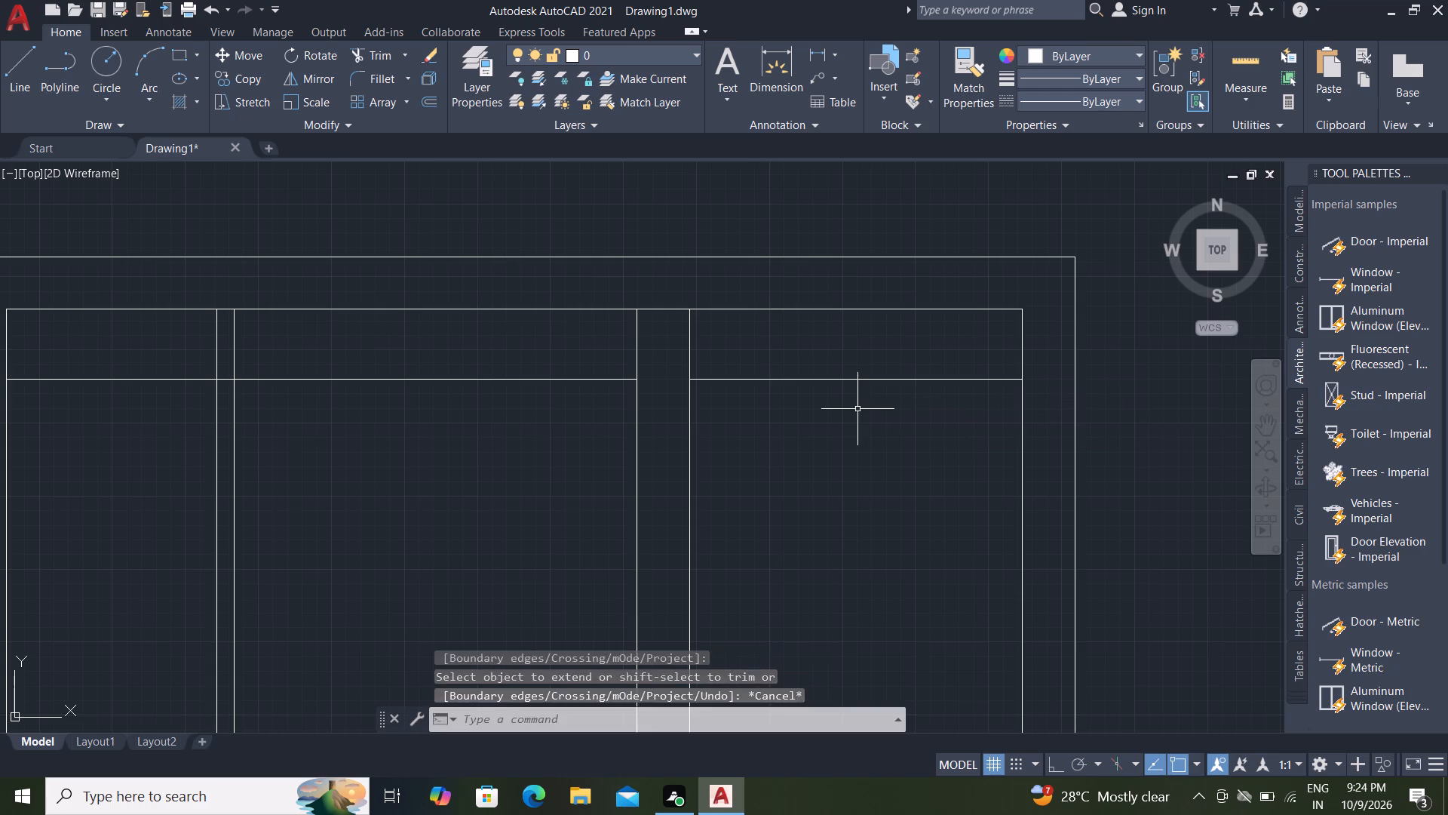
key(Escape)
key(Escape)
key(Escape)
key(Escape)
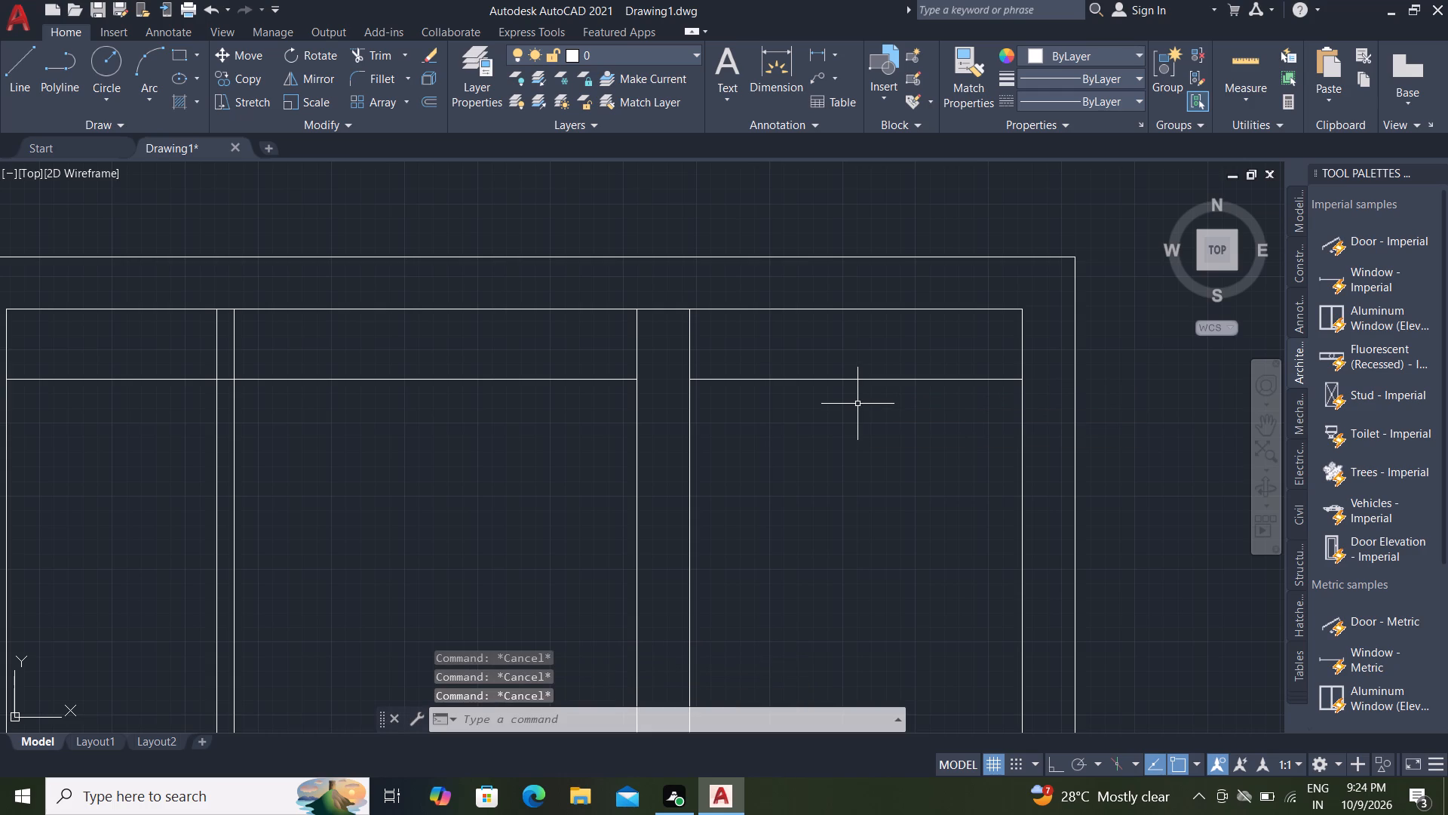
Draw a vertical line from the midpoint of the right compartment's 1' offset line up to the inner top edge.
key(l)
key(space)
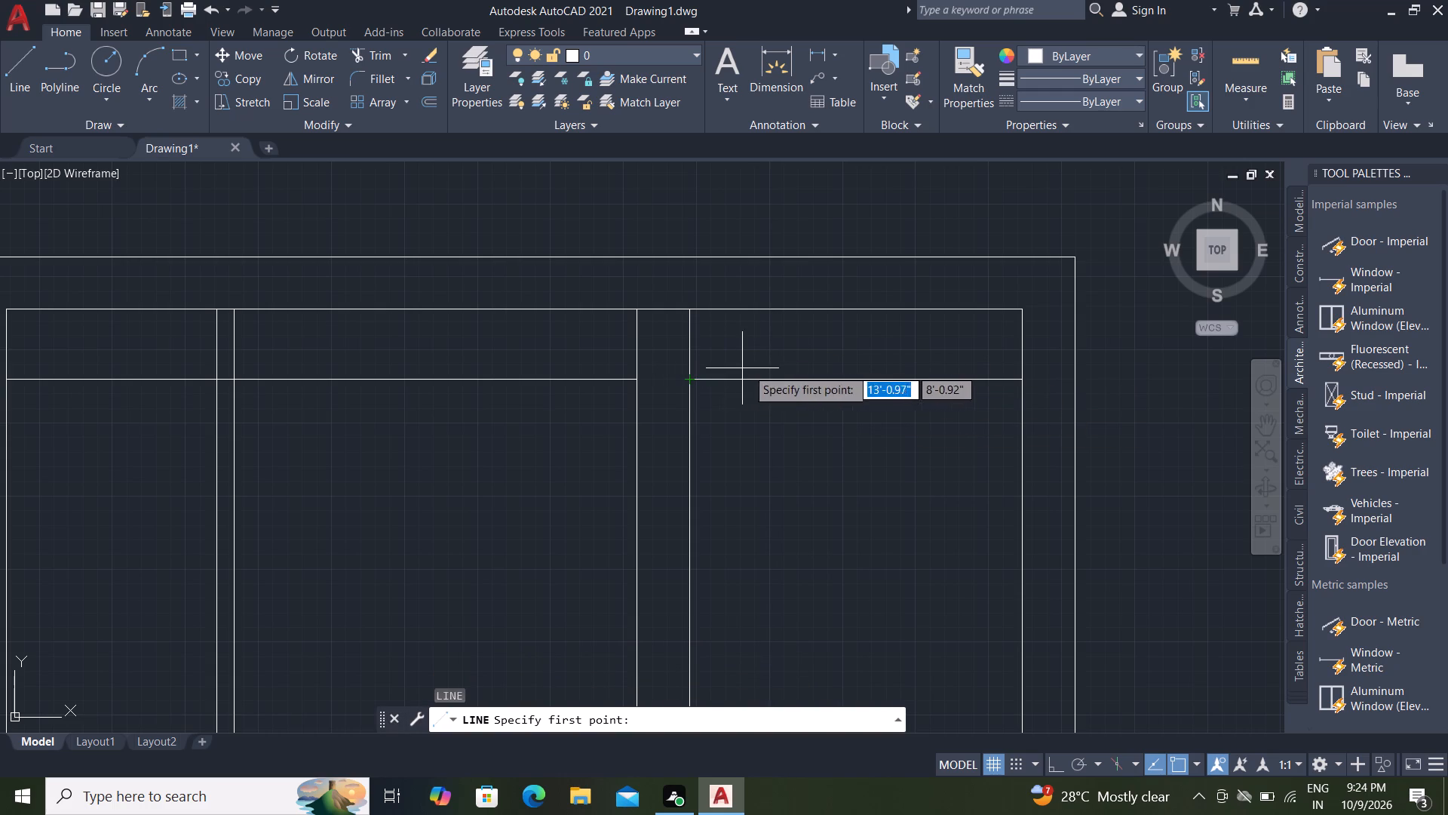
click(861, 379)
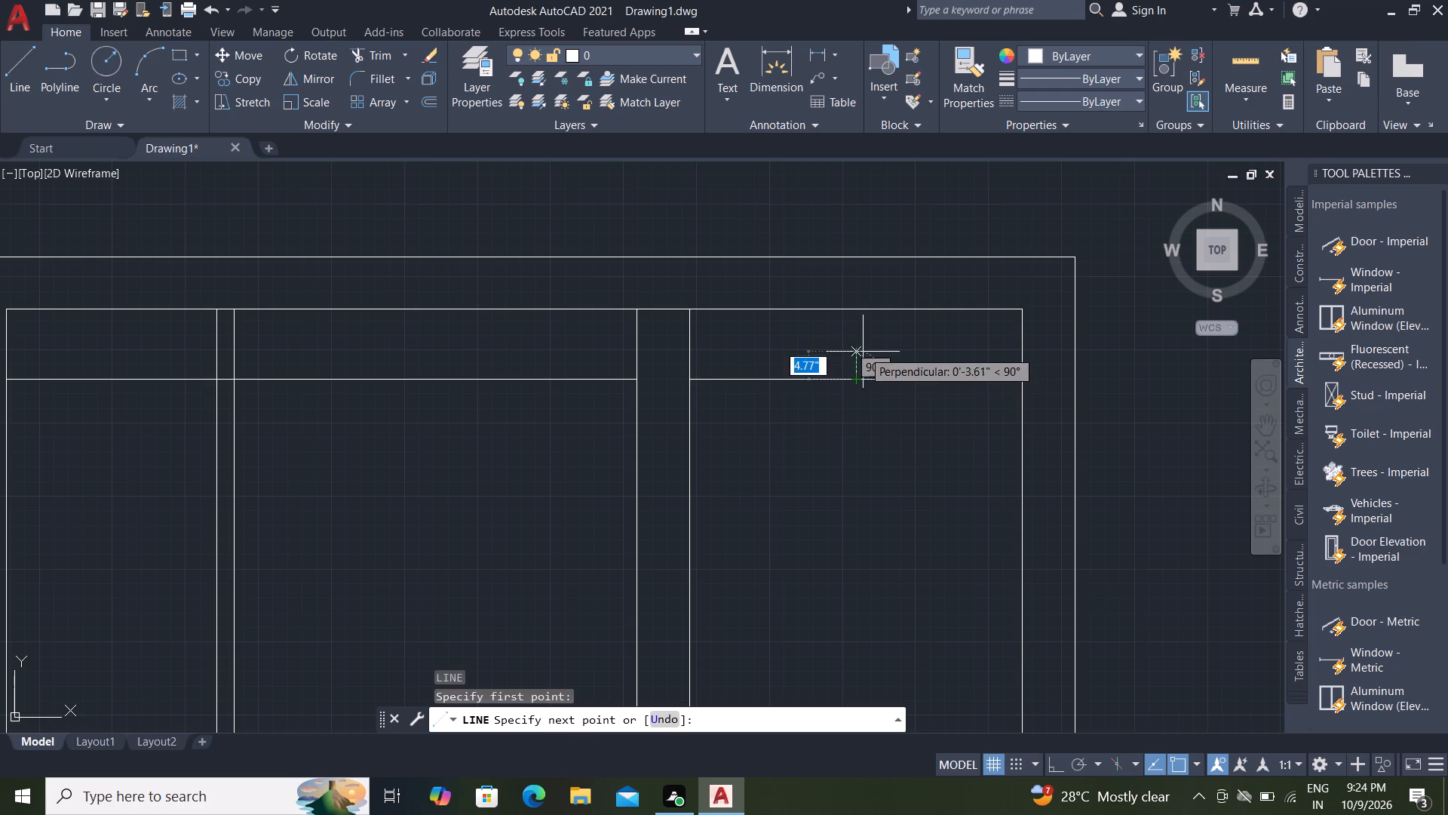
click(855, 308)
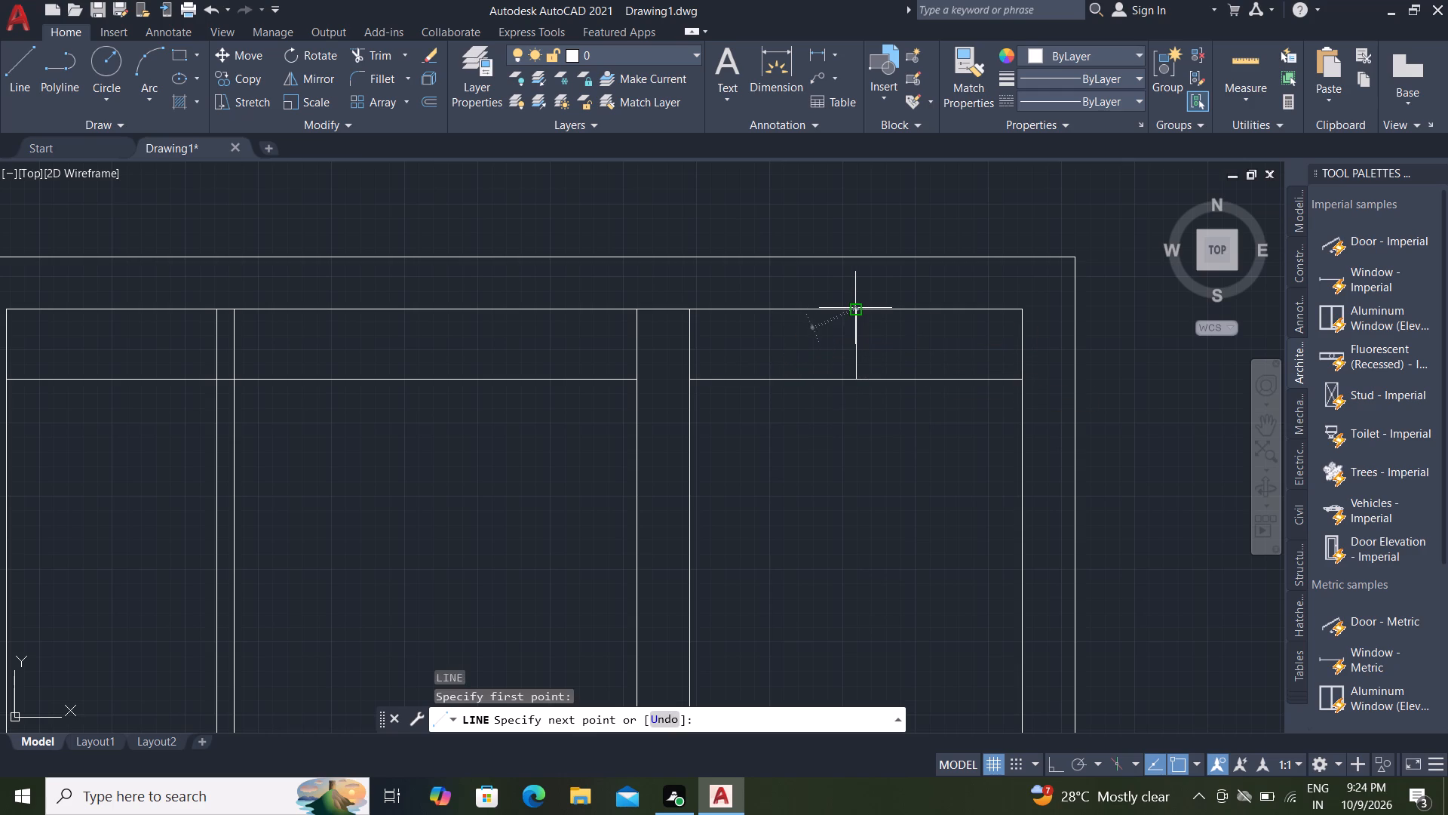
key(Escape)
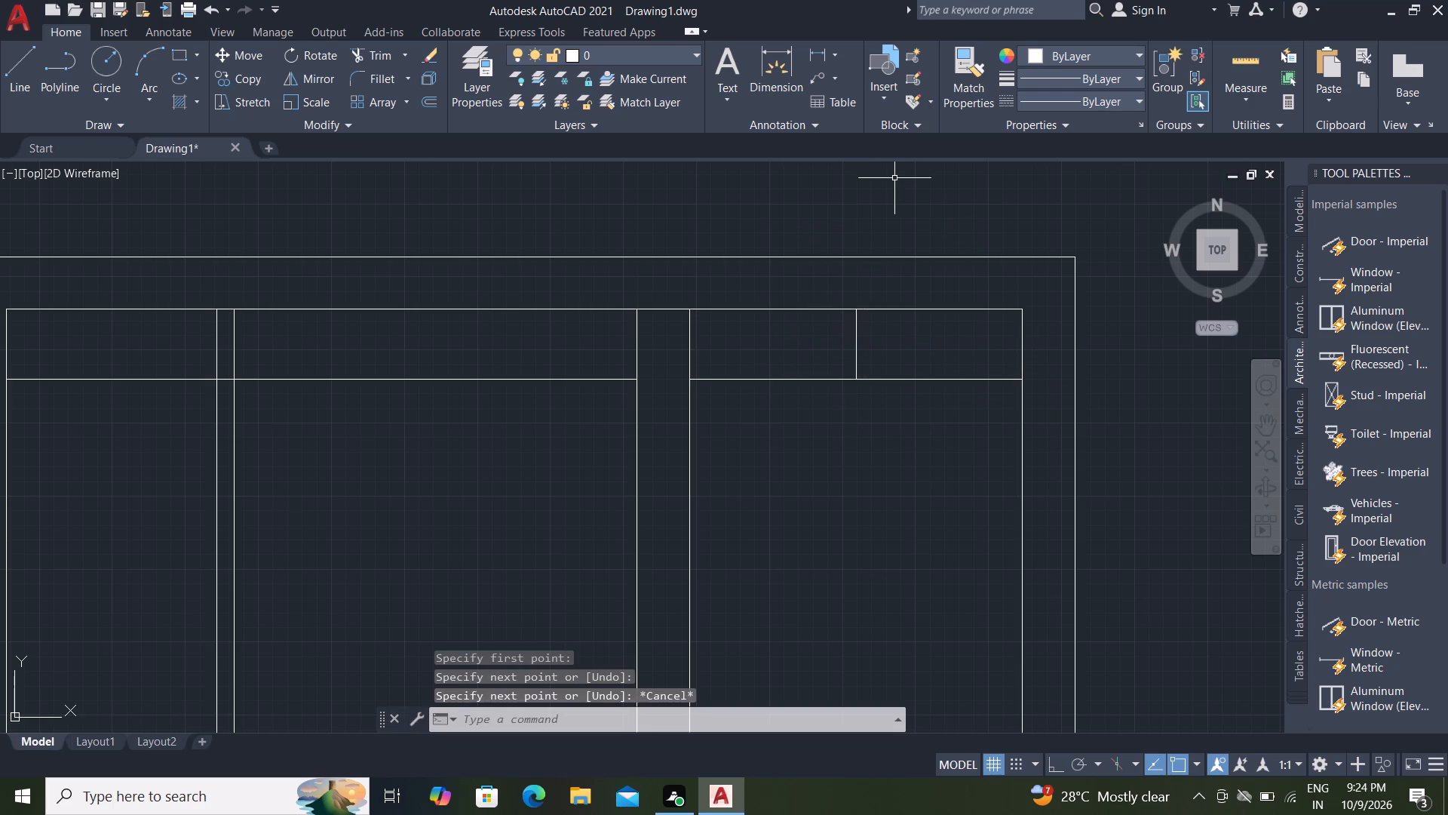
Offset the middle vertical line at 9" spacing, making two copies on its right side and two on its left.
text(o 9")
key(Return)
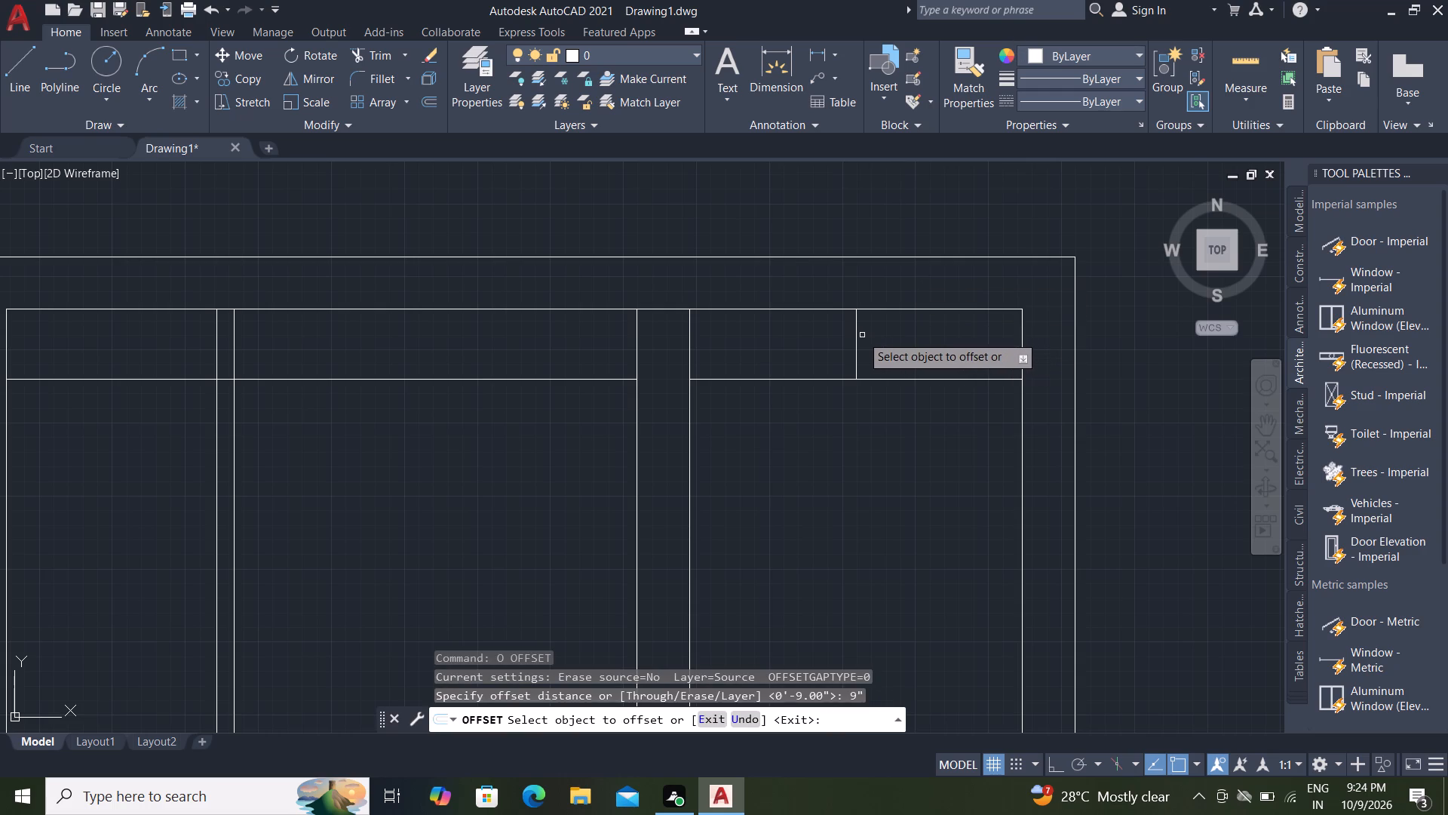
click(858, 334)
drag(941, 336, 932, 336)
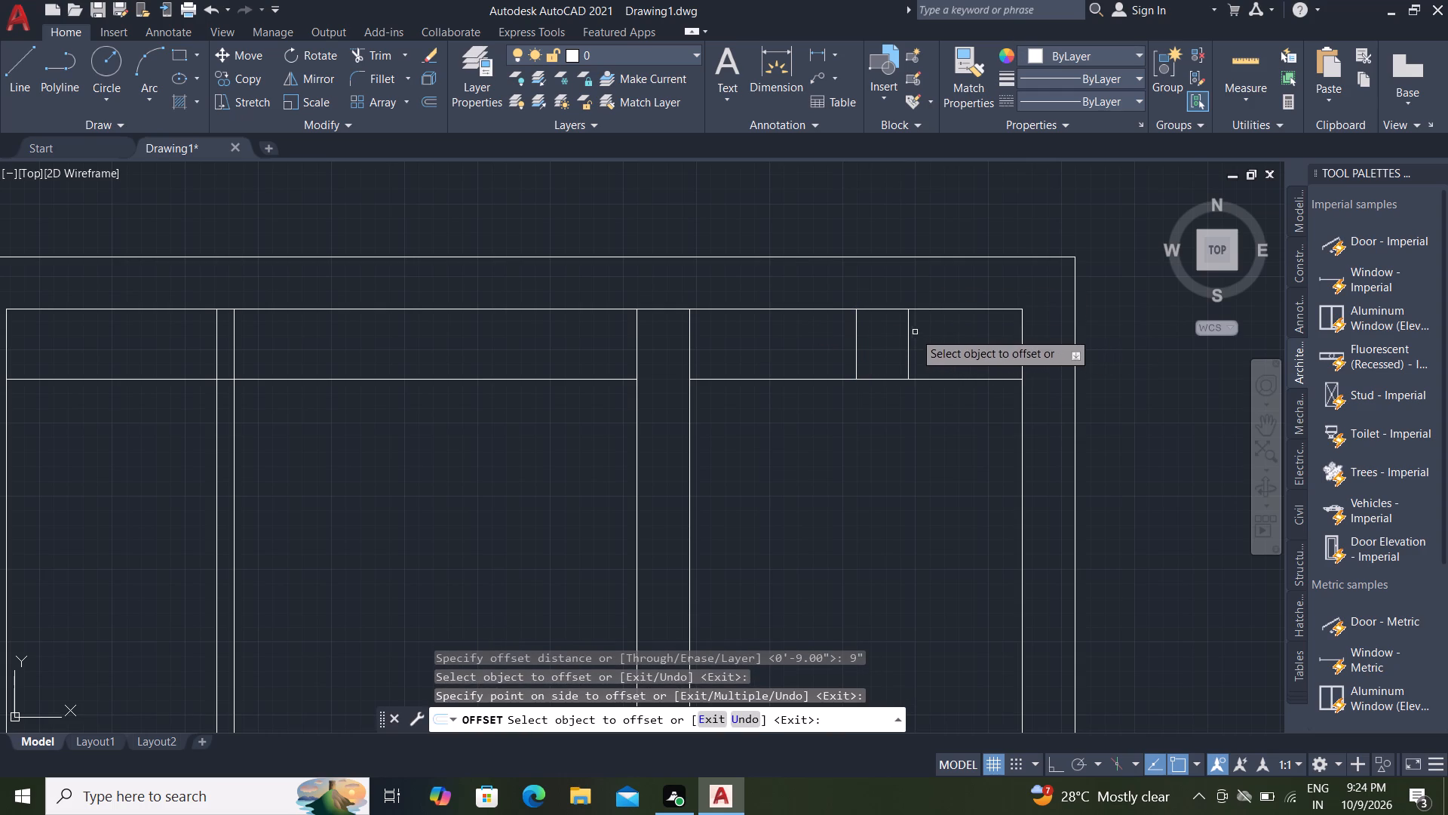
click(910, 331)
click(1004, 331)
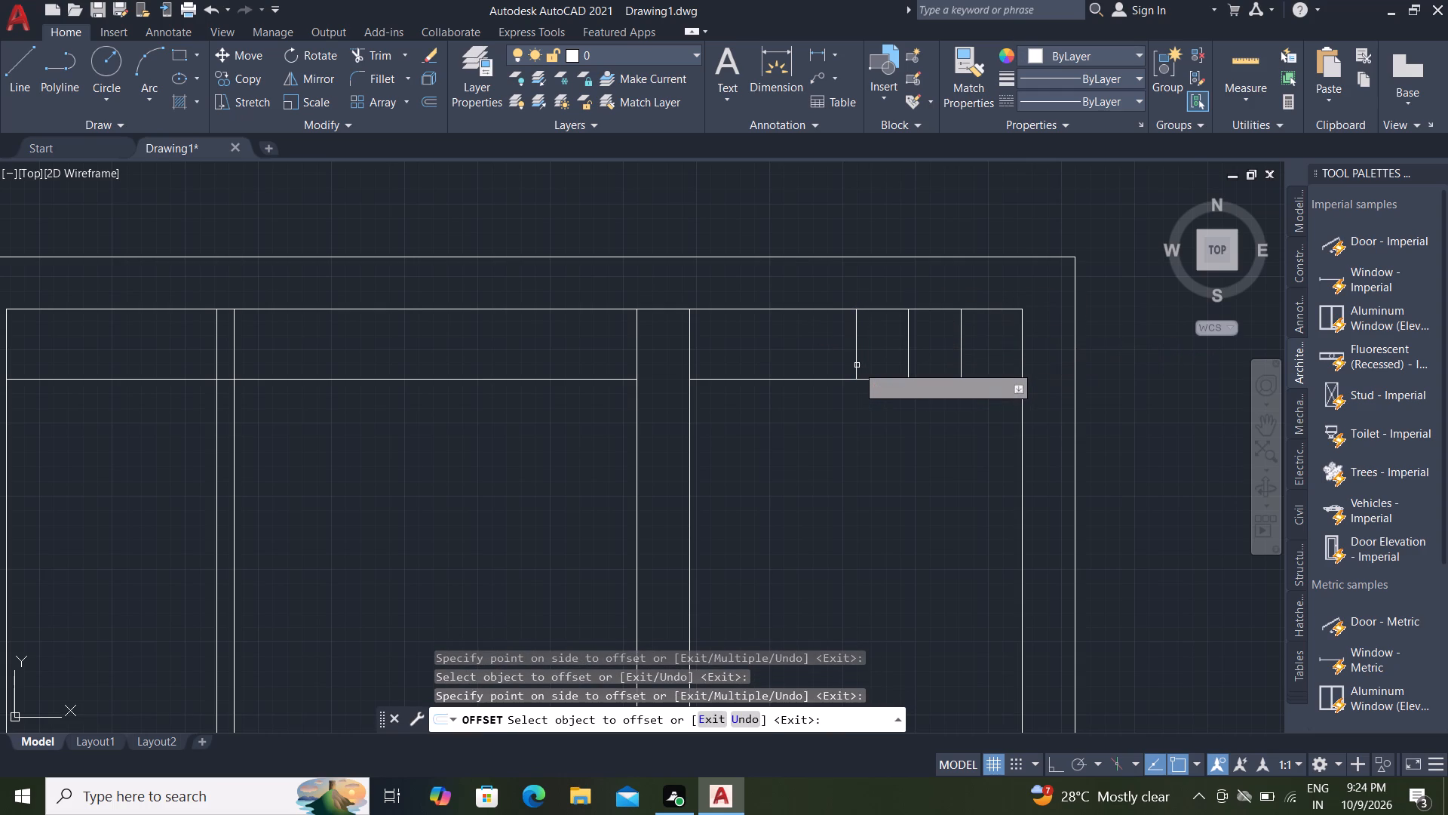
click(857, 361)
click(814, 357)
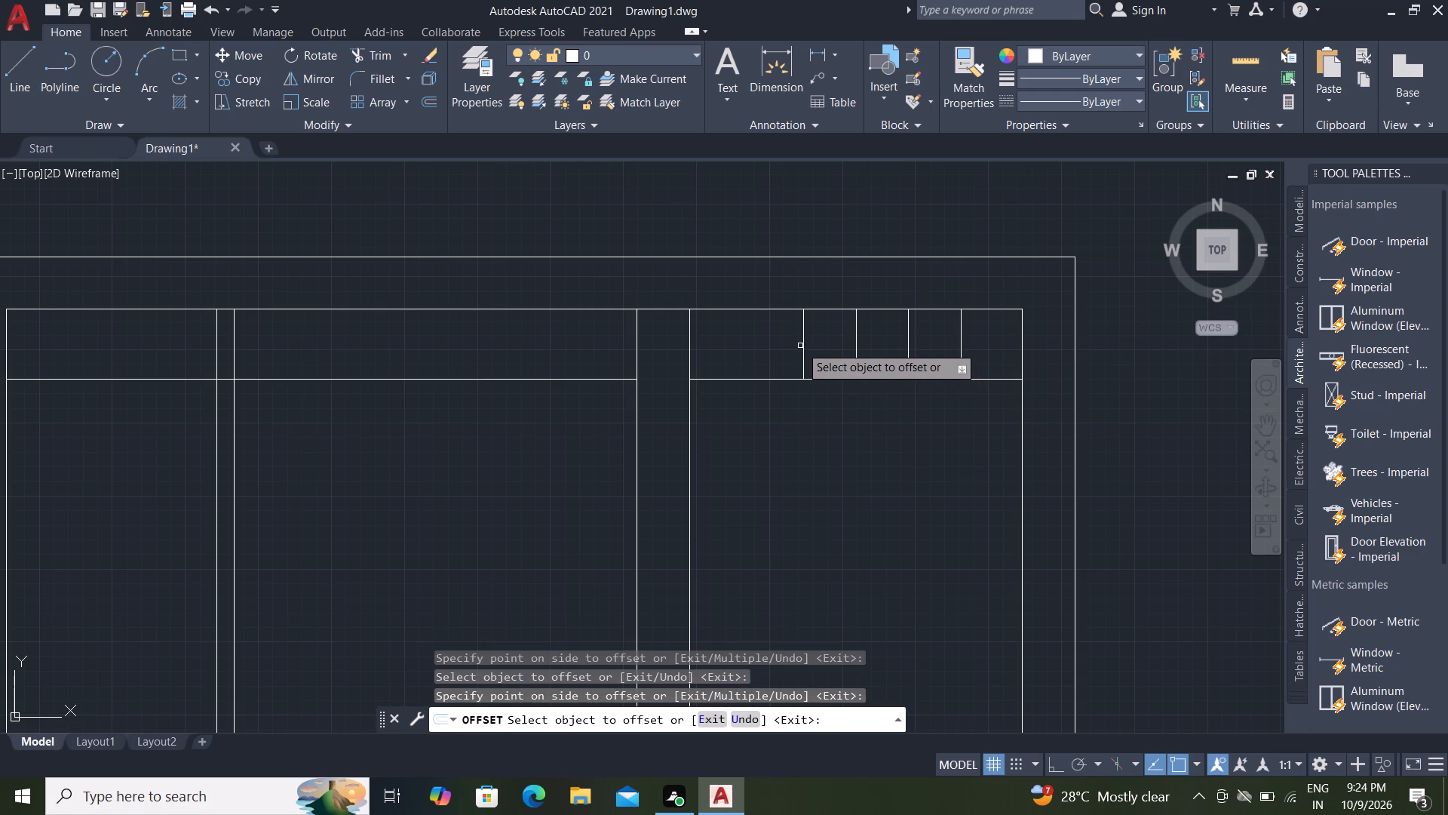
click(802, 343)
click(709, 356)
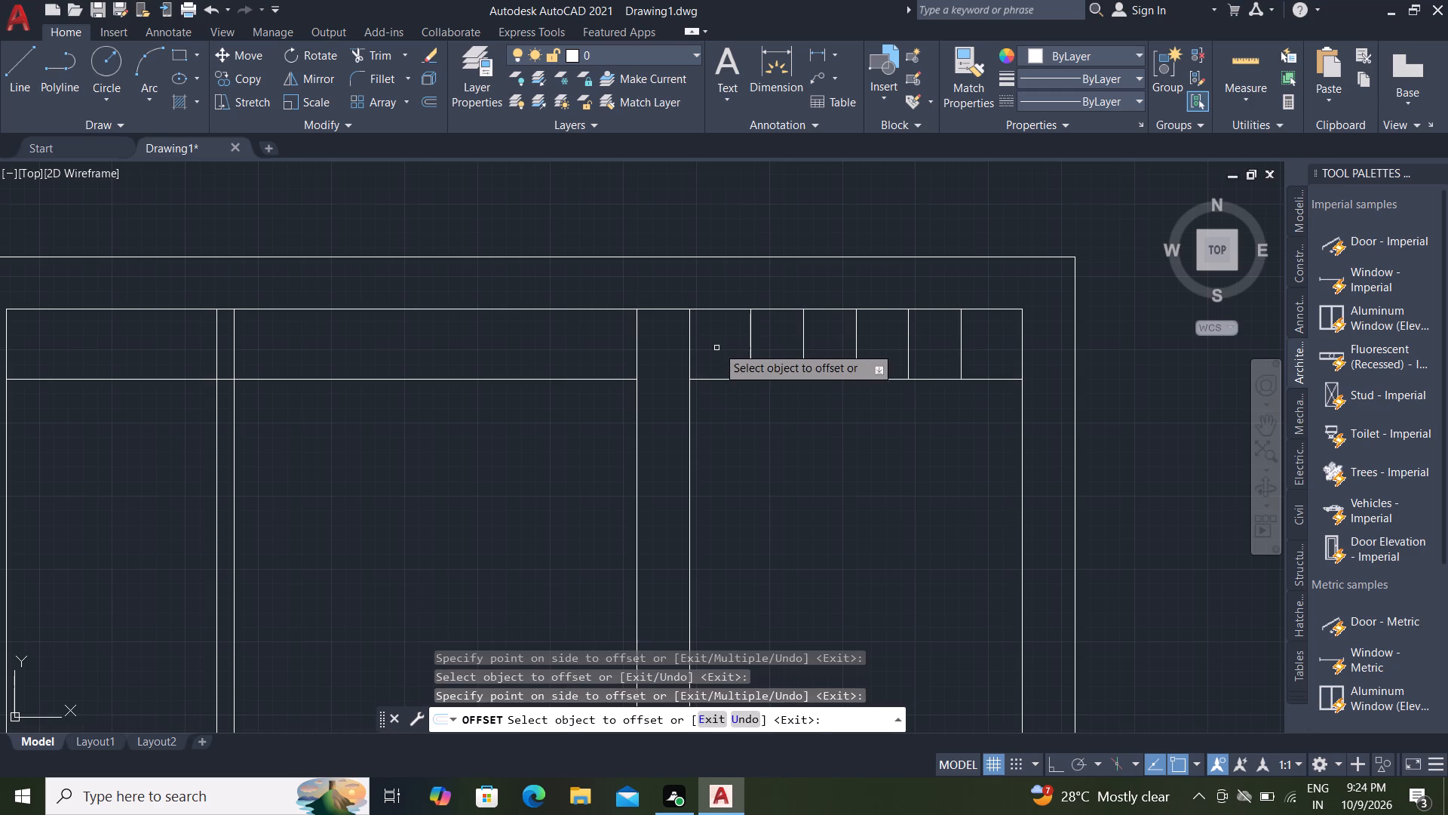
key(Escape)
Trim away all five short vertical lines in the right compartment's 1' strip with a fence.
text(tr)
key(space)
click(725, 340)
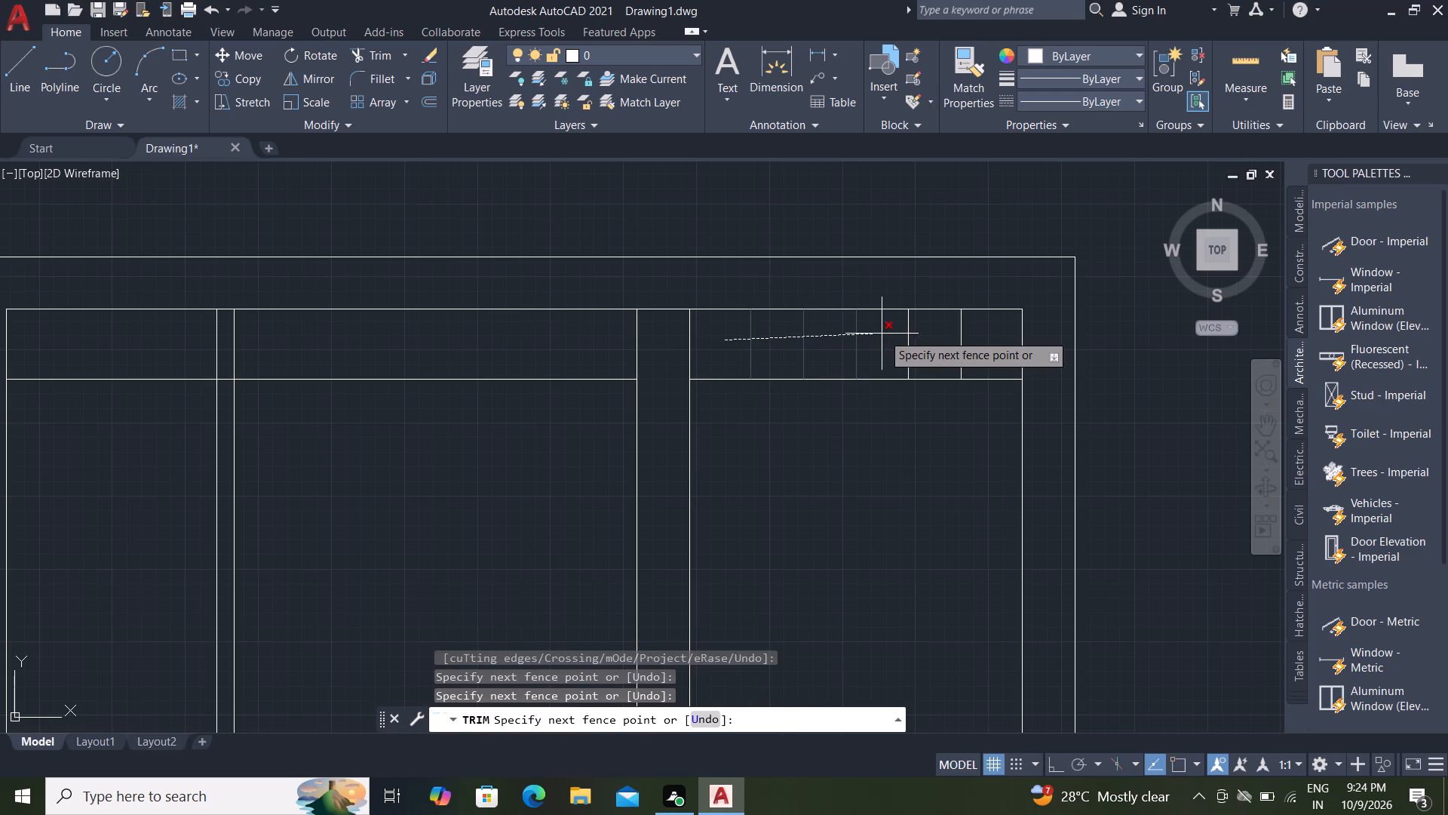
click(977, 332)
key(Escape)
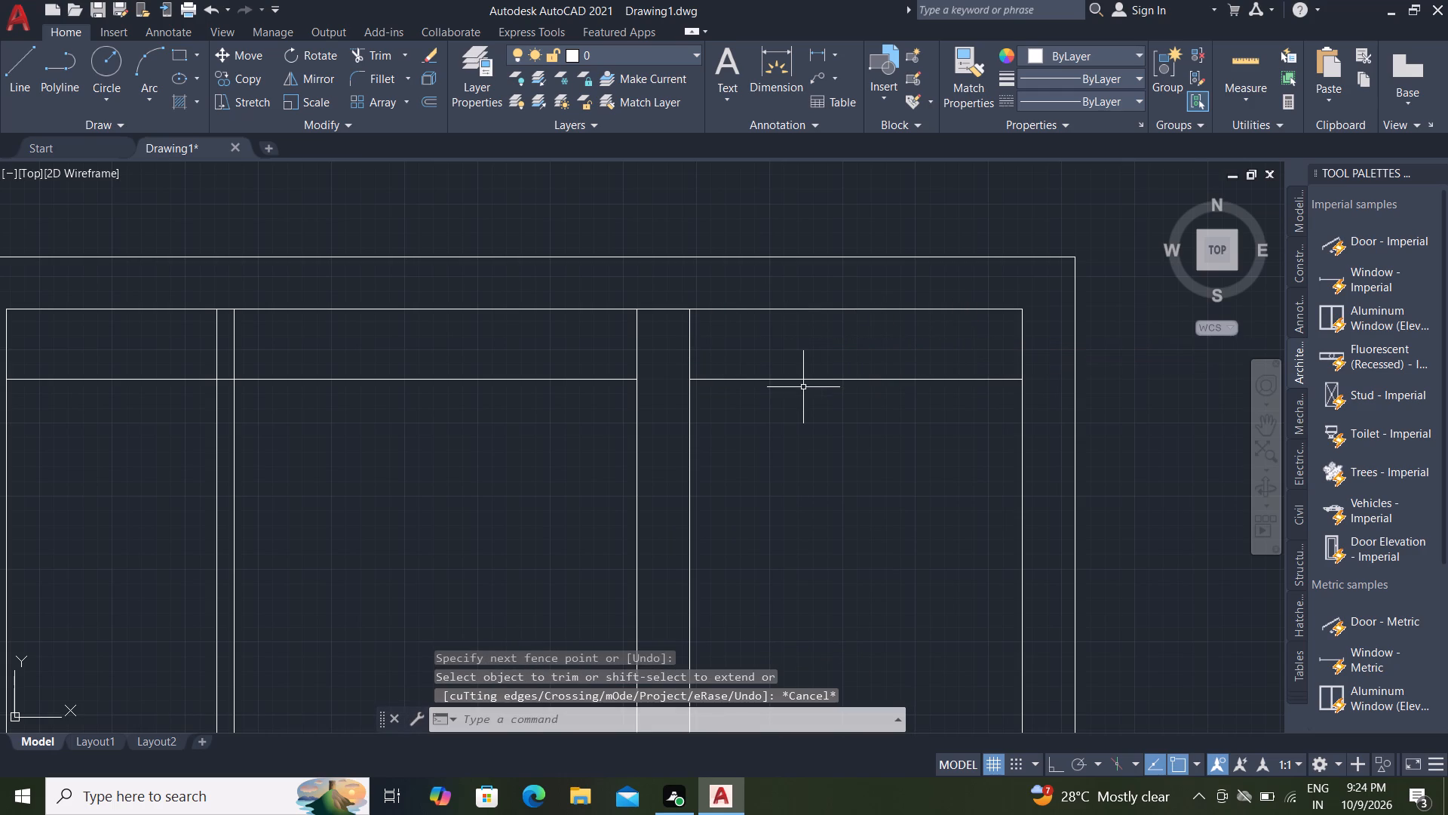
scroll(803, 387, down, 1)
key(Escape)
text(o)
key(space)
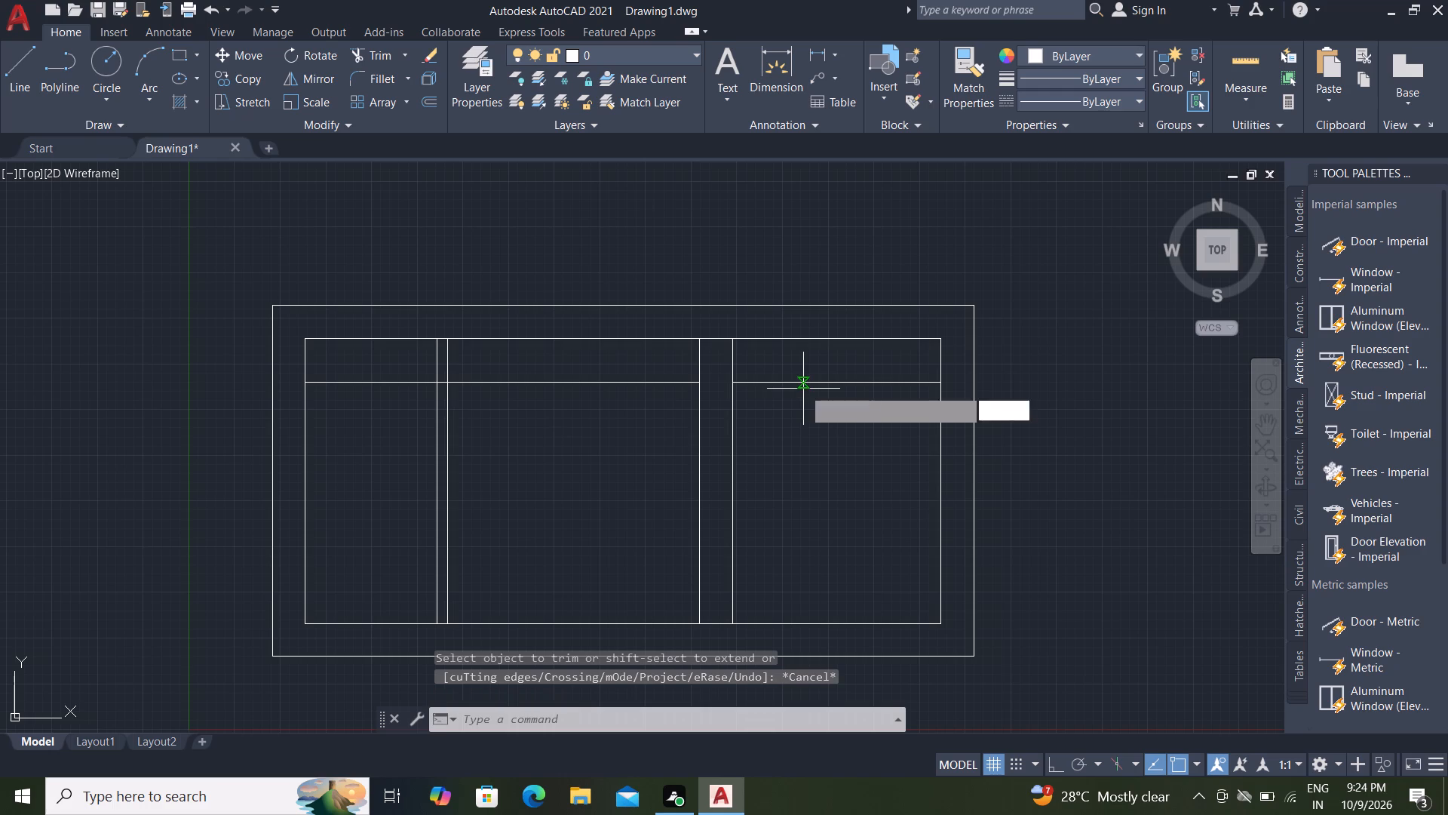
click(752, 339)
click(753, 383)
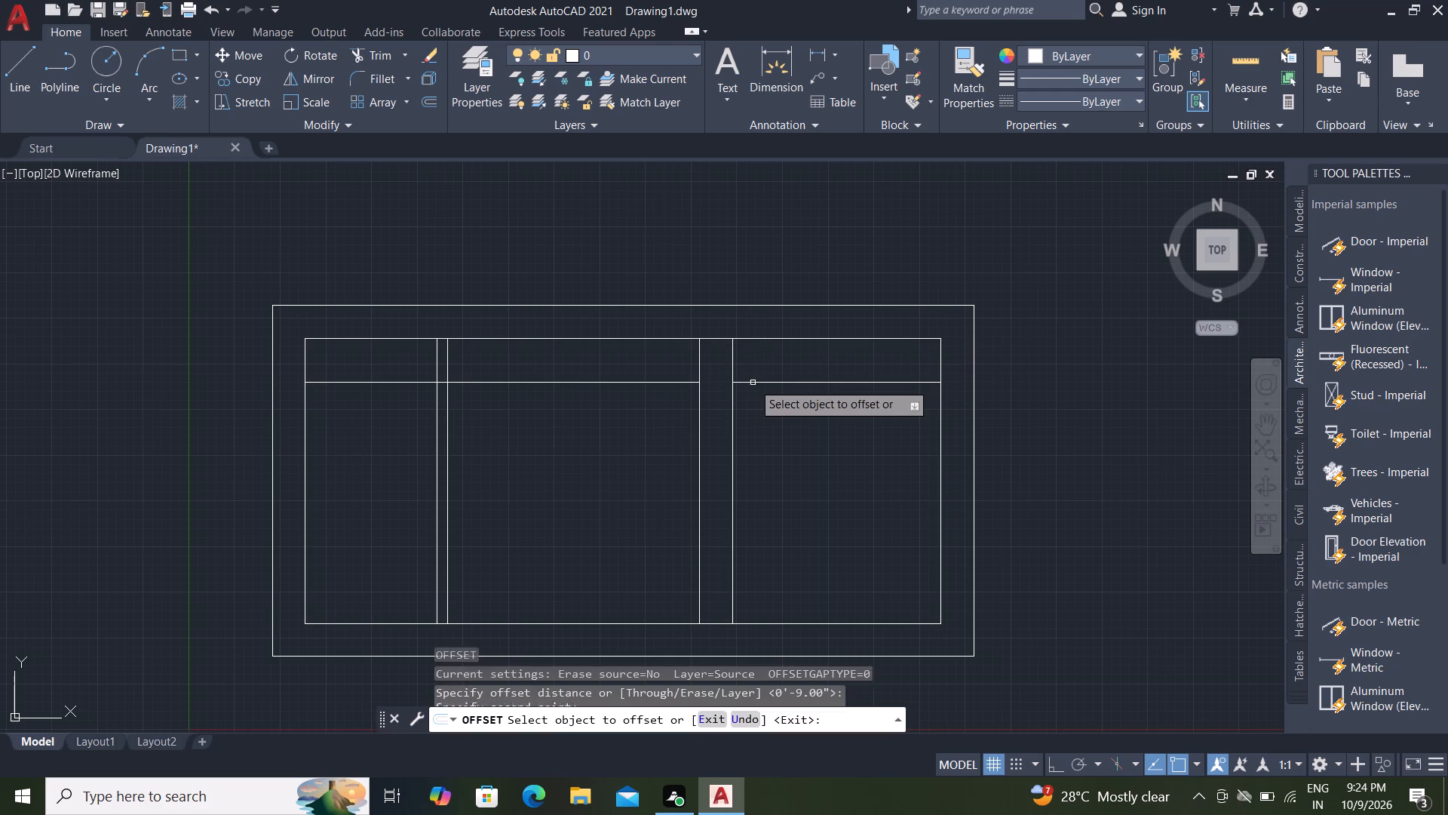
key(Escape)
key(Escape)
Draw a short vertical line from the 1' offset line up to the inner top edge, just right of the 9" partition.
key(l)
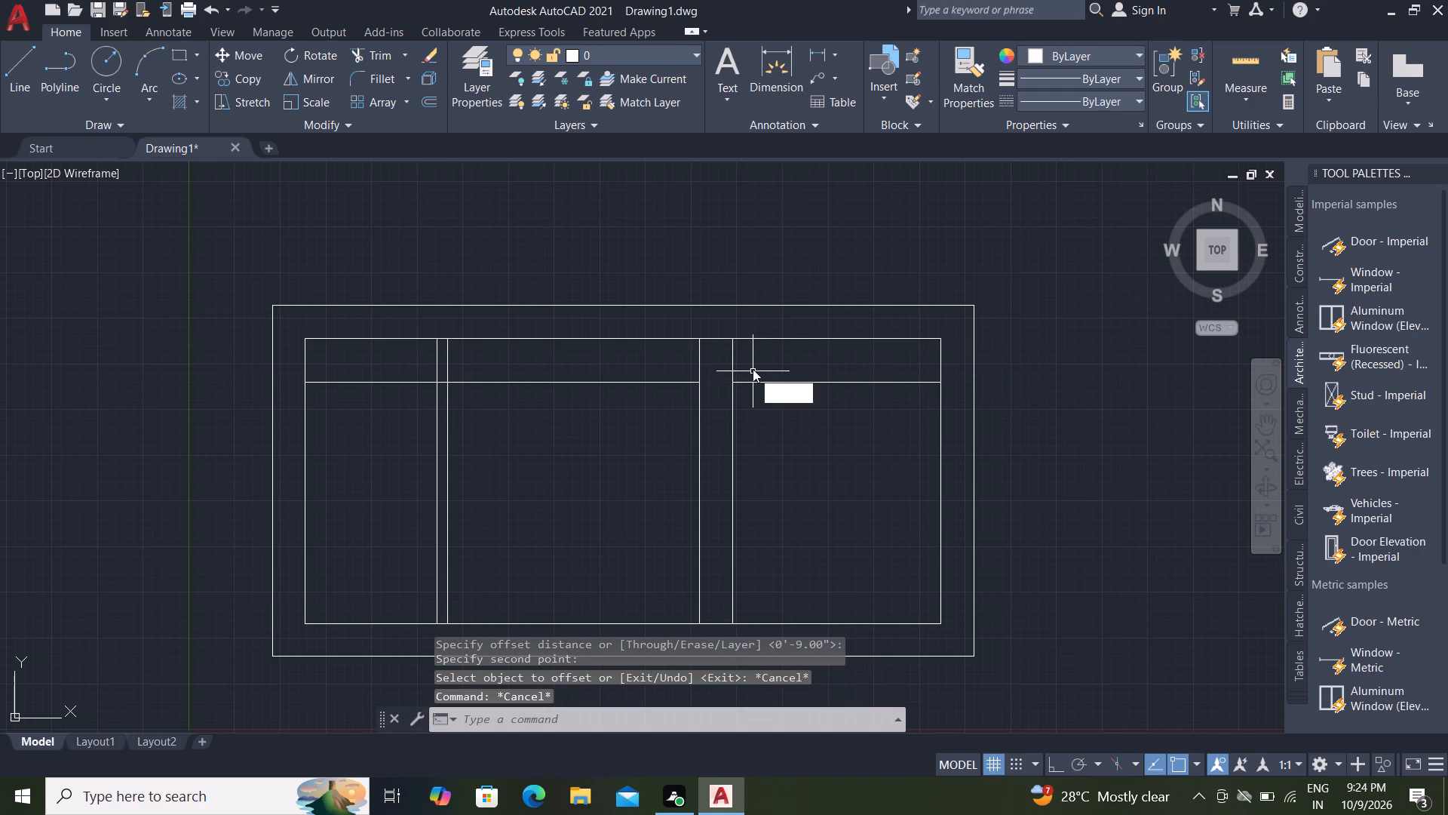
key(space)
click(749, 383)
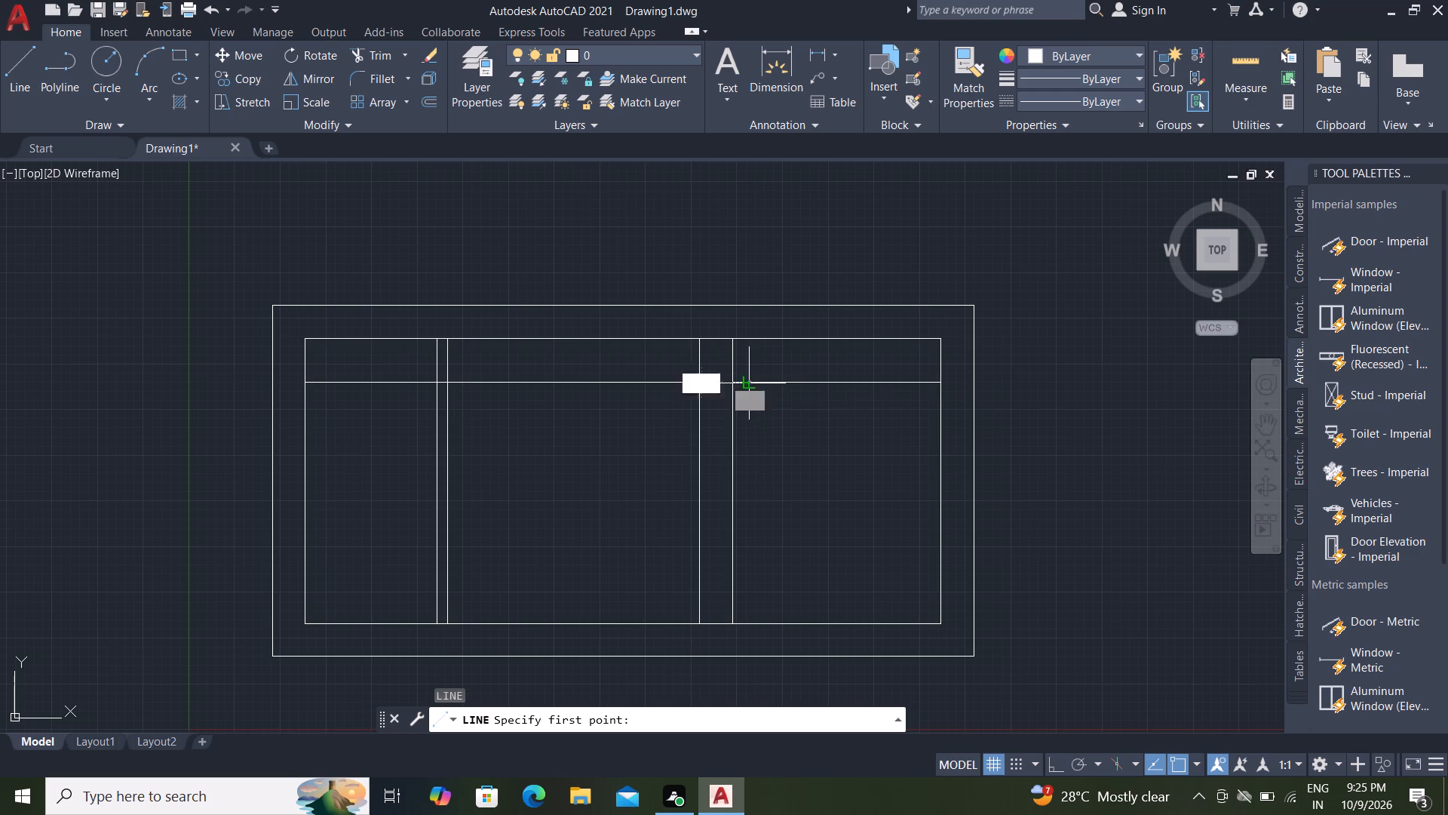
click(745, 334)
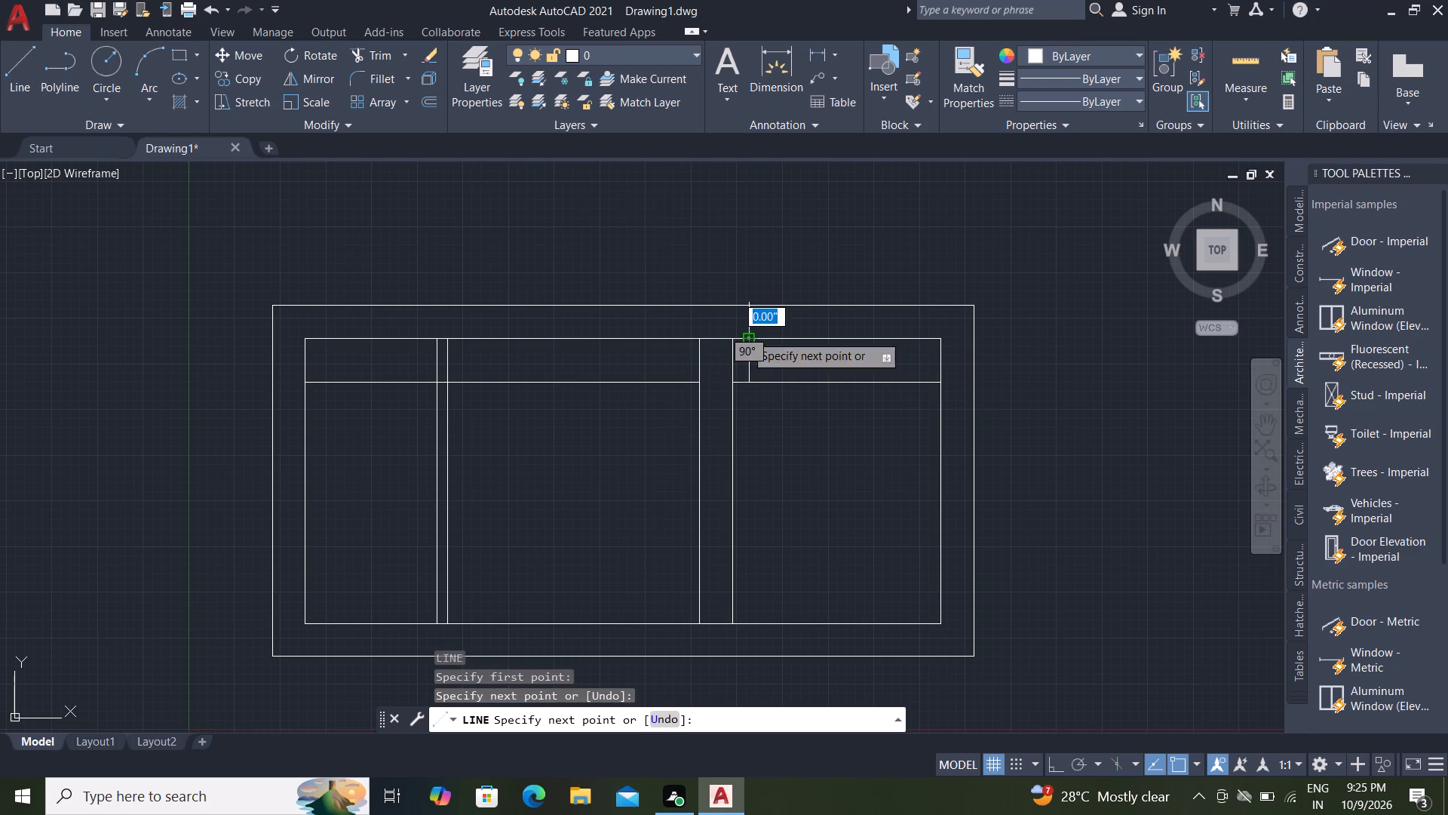
key(Escape)
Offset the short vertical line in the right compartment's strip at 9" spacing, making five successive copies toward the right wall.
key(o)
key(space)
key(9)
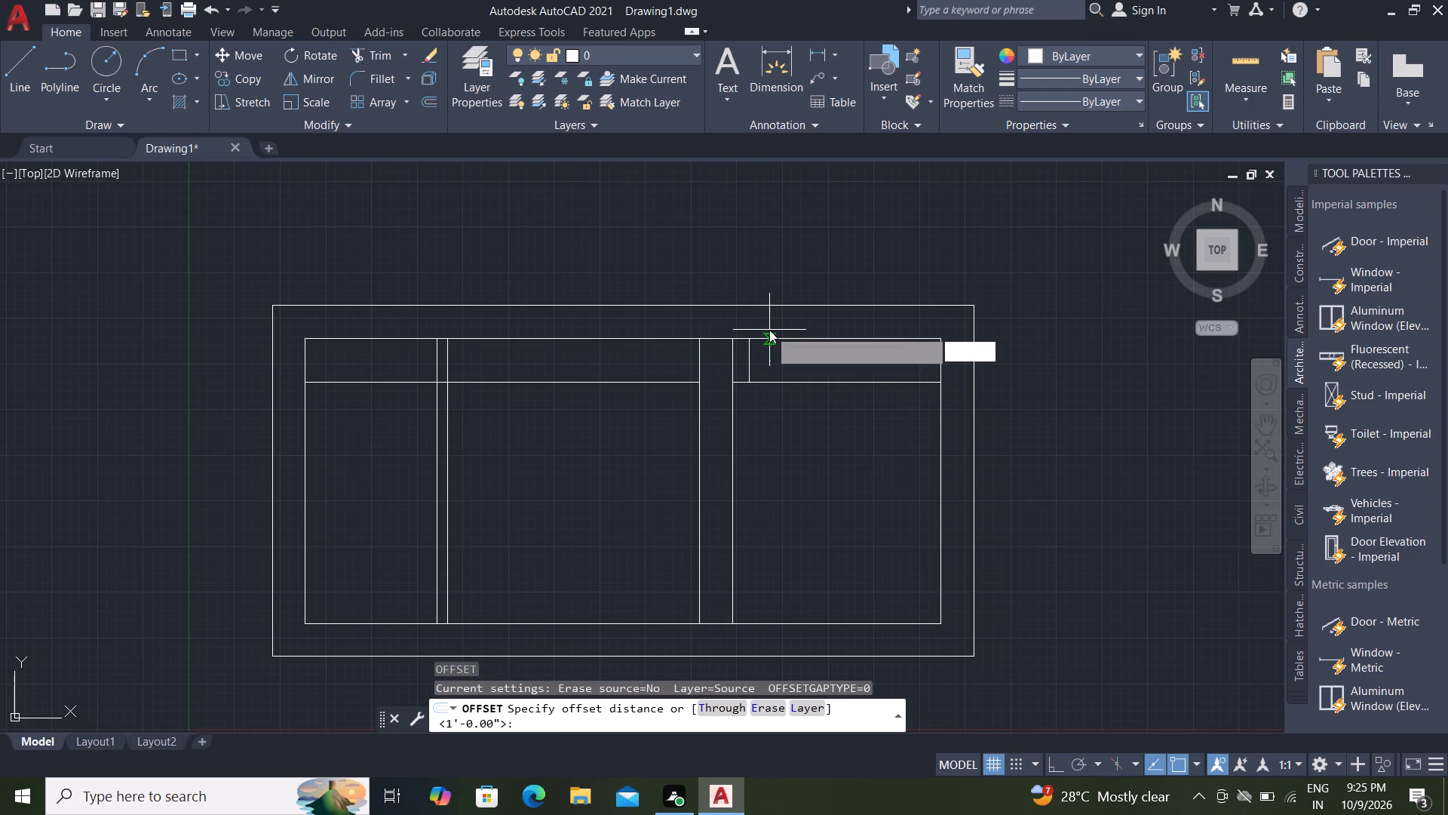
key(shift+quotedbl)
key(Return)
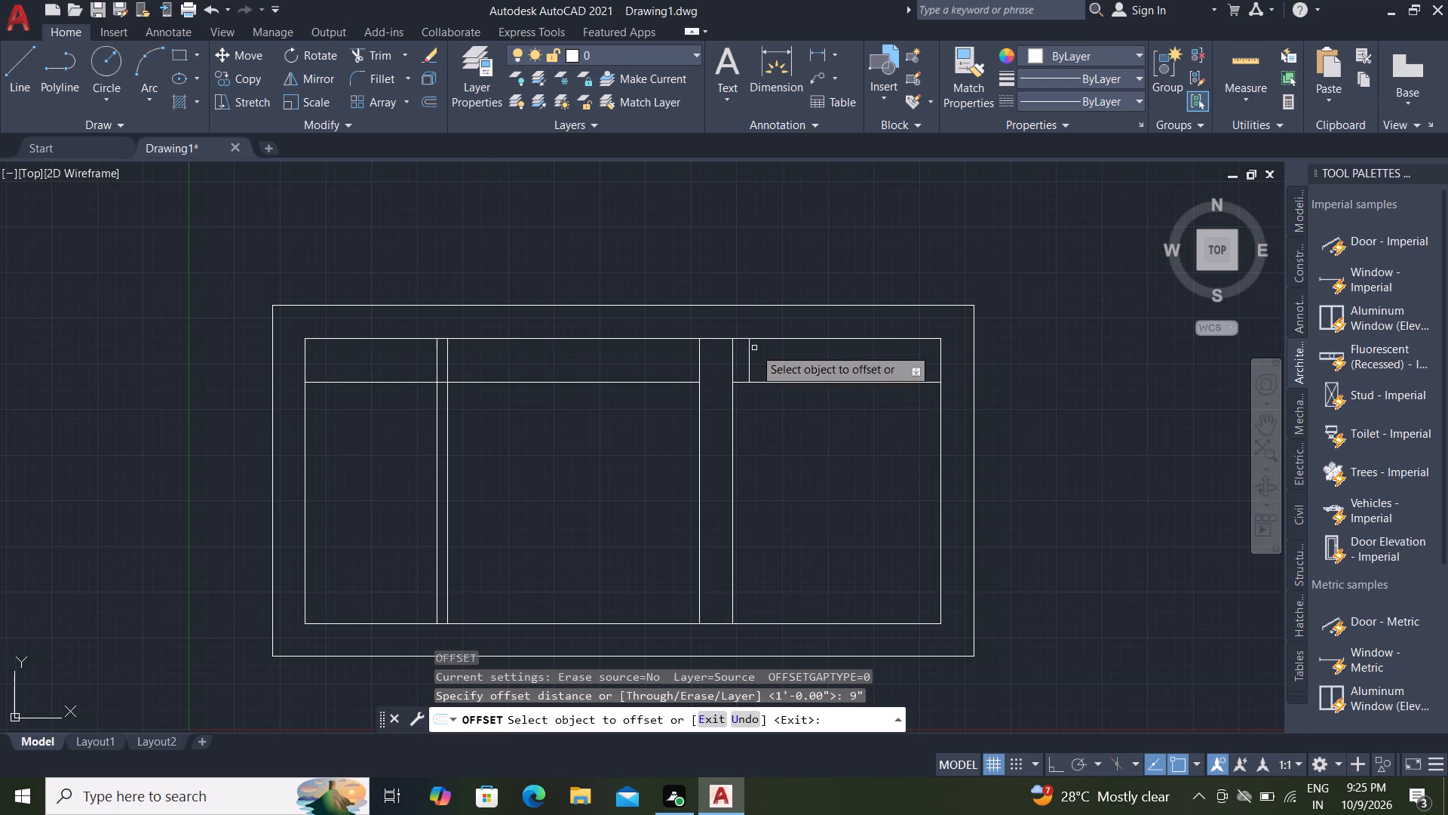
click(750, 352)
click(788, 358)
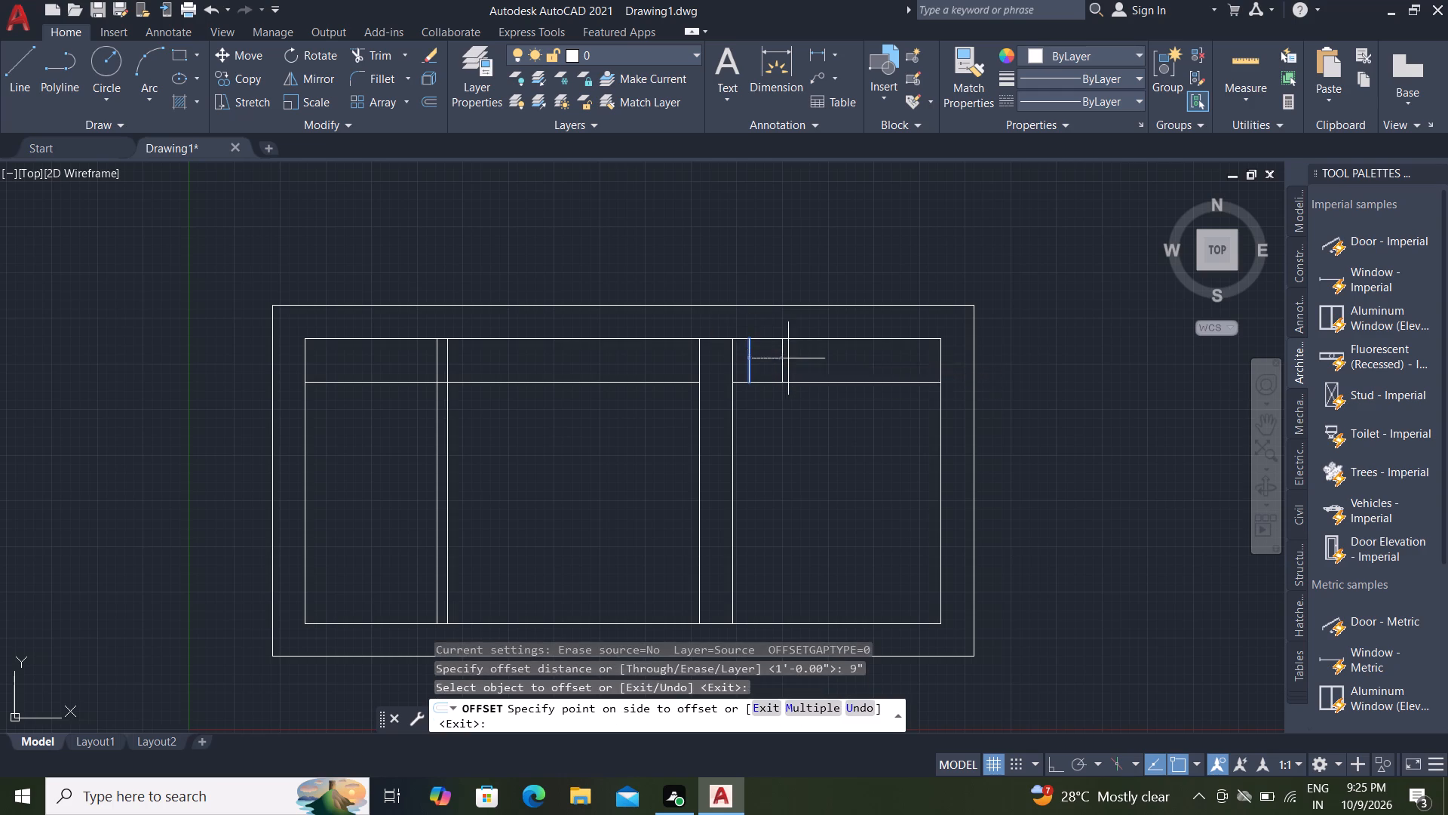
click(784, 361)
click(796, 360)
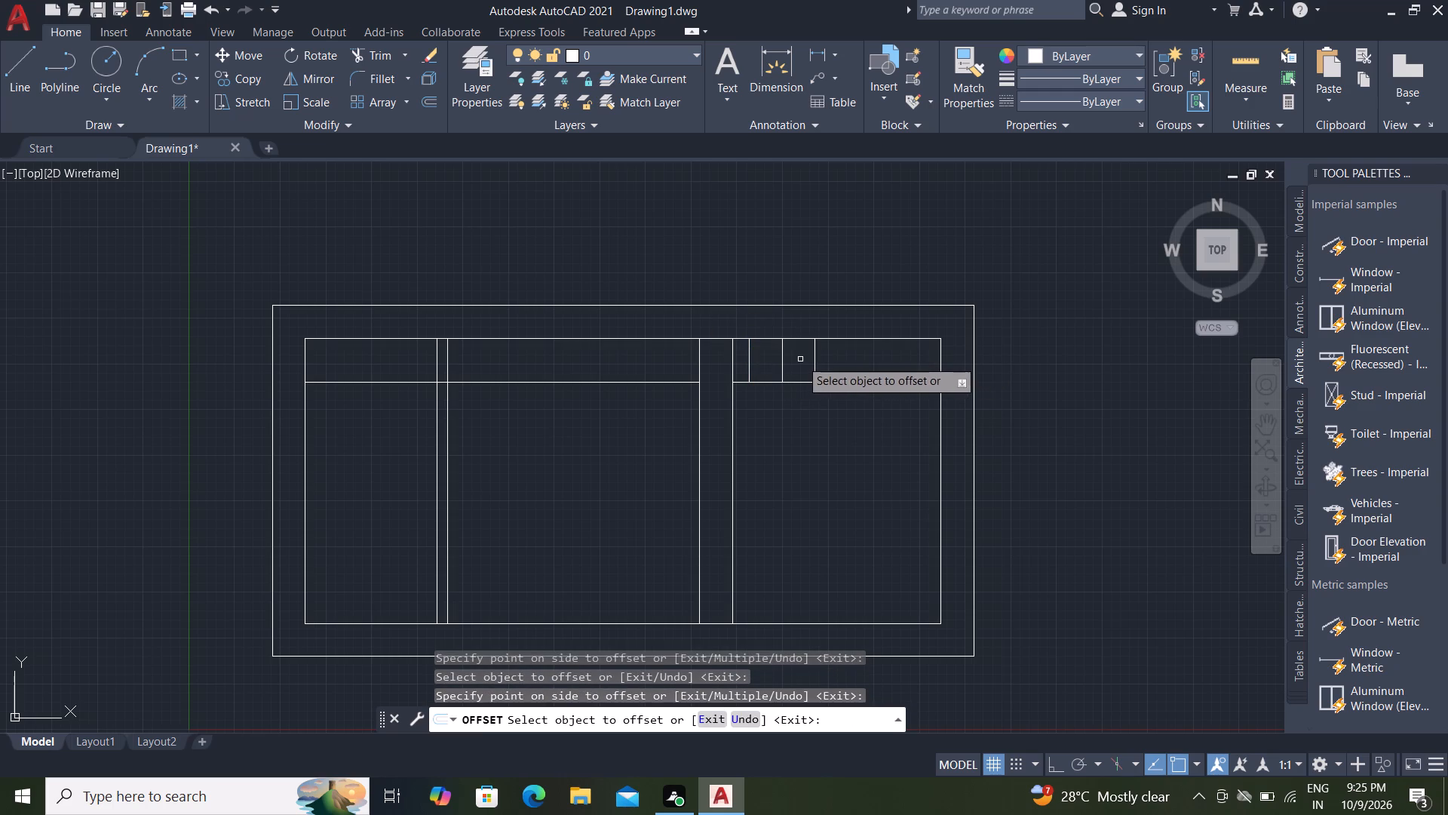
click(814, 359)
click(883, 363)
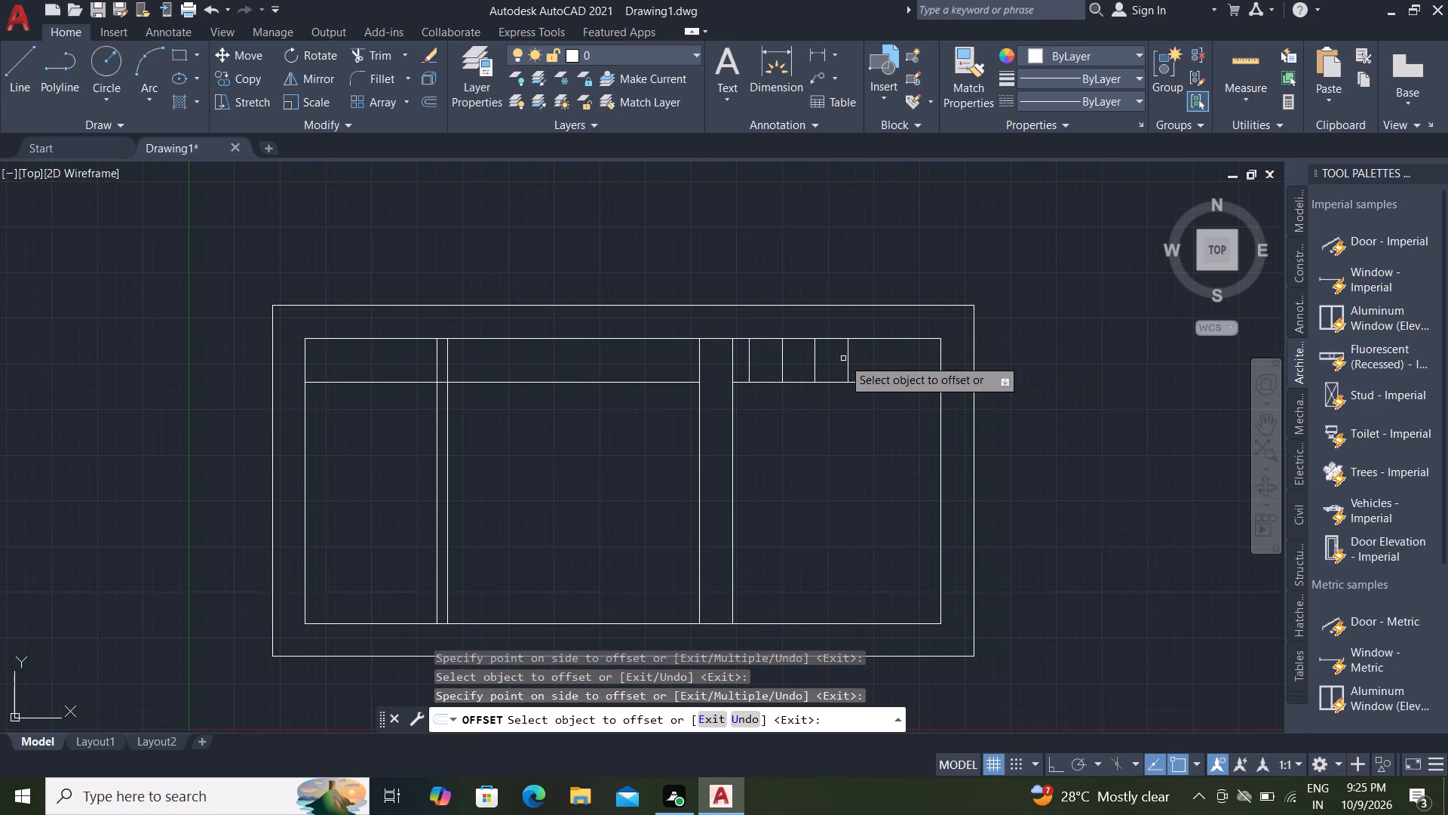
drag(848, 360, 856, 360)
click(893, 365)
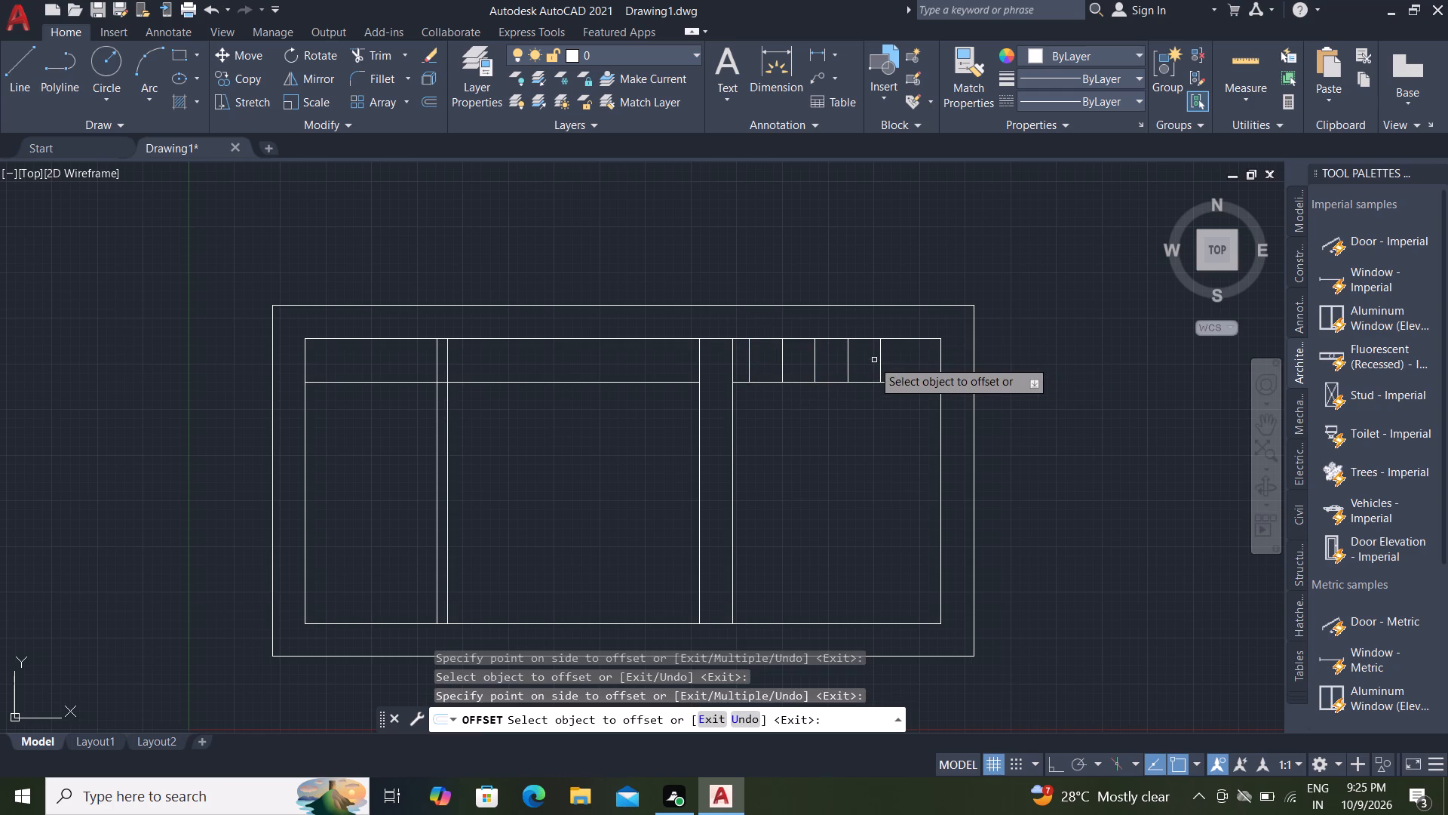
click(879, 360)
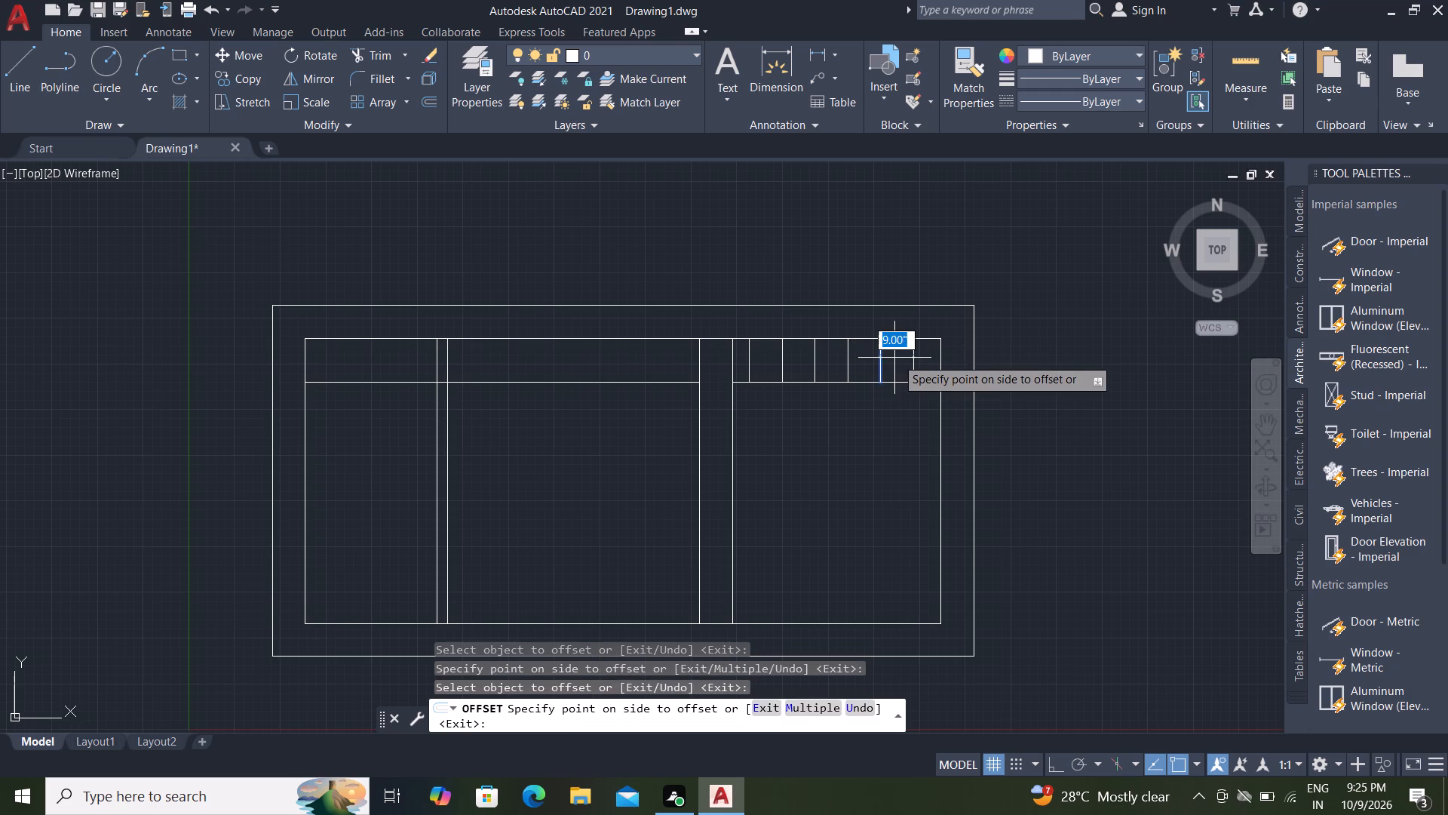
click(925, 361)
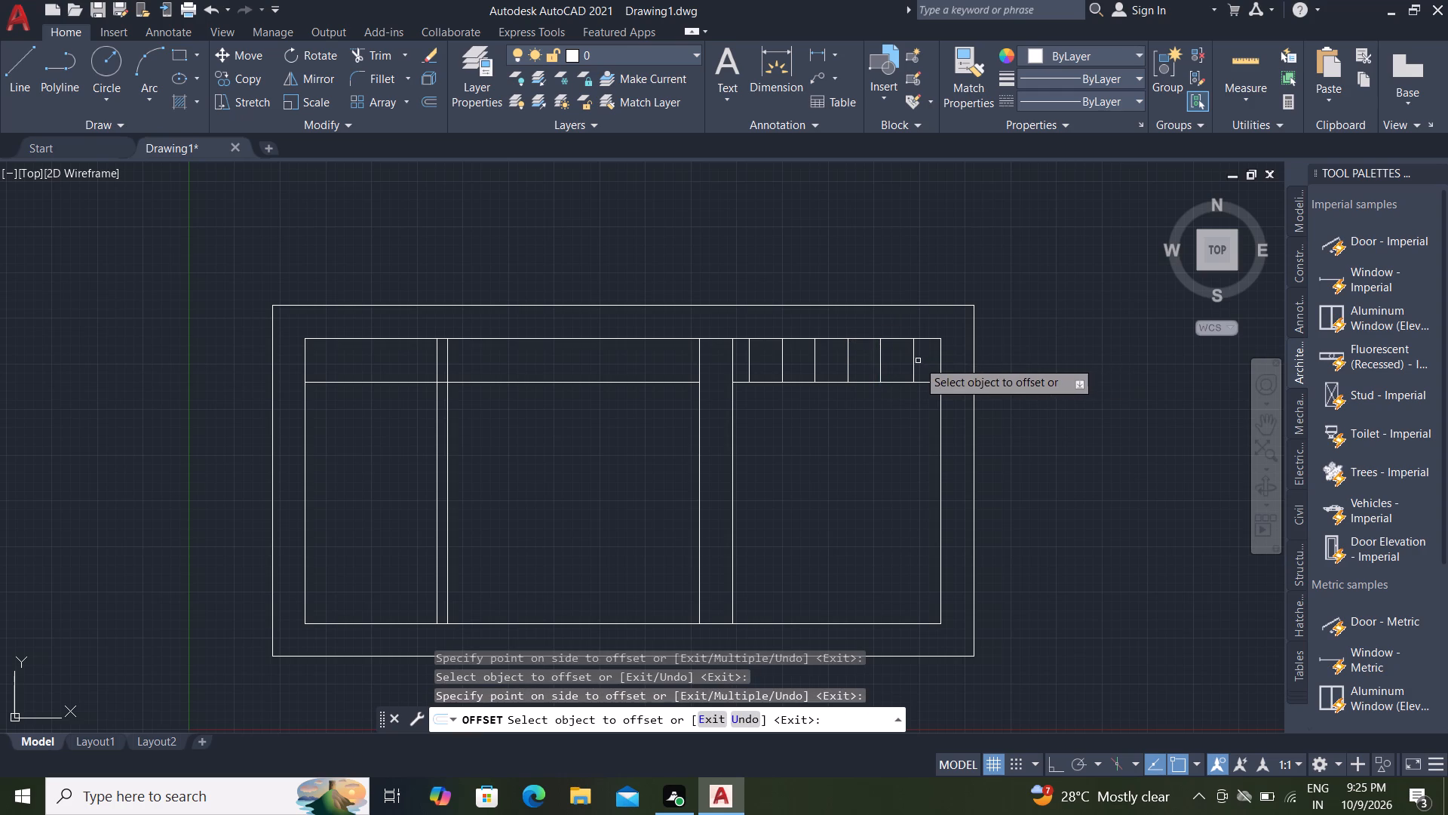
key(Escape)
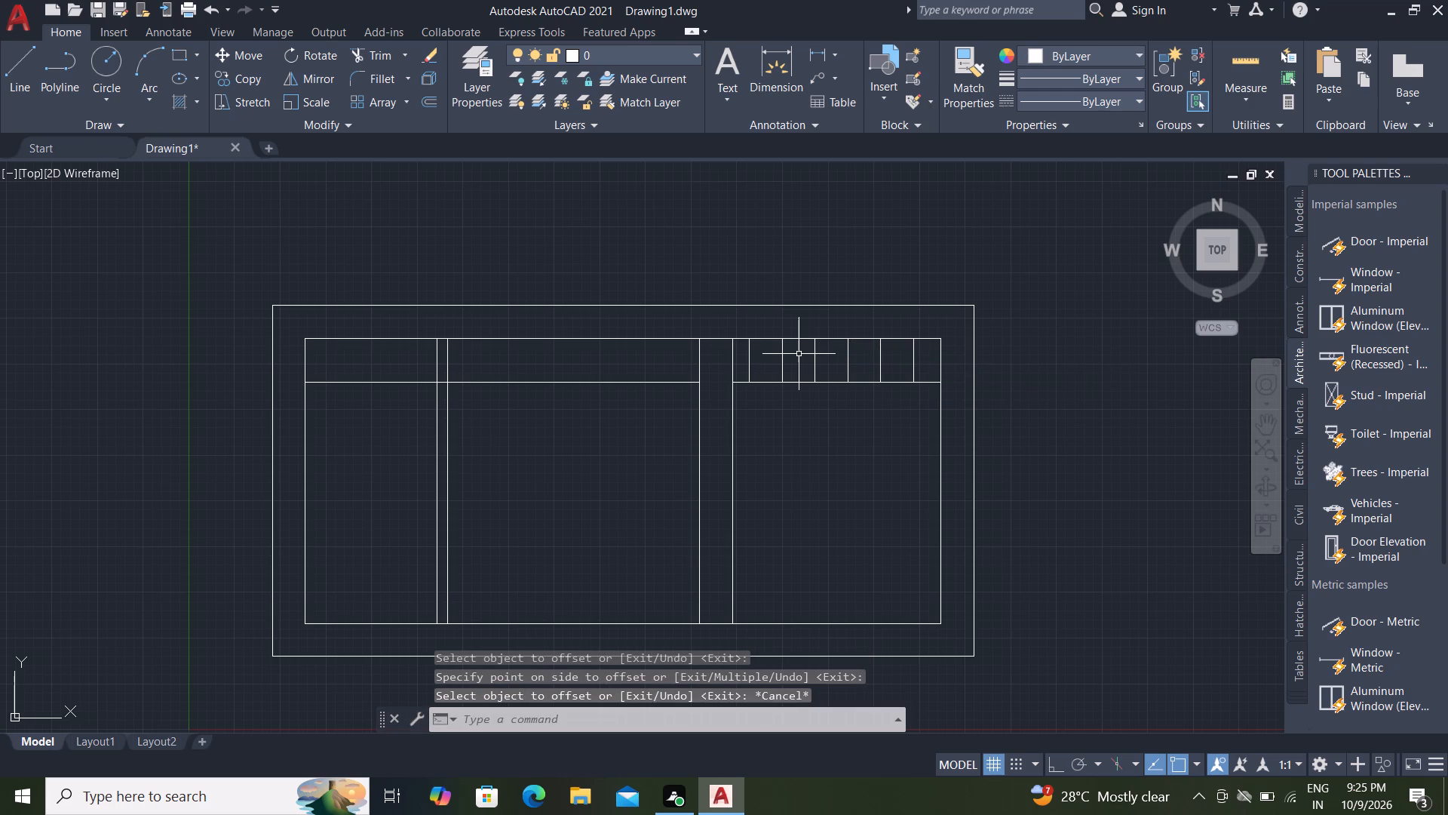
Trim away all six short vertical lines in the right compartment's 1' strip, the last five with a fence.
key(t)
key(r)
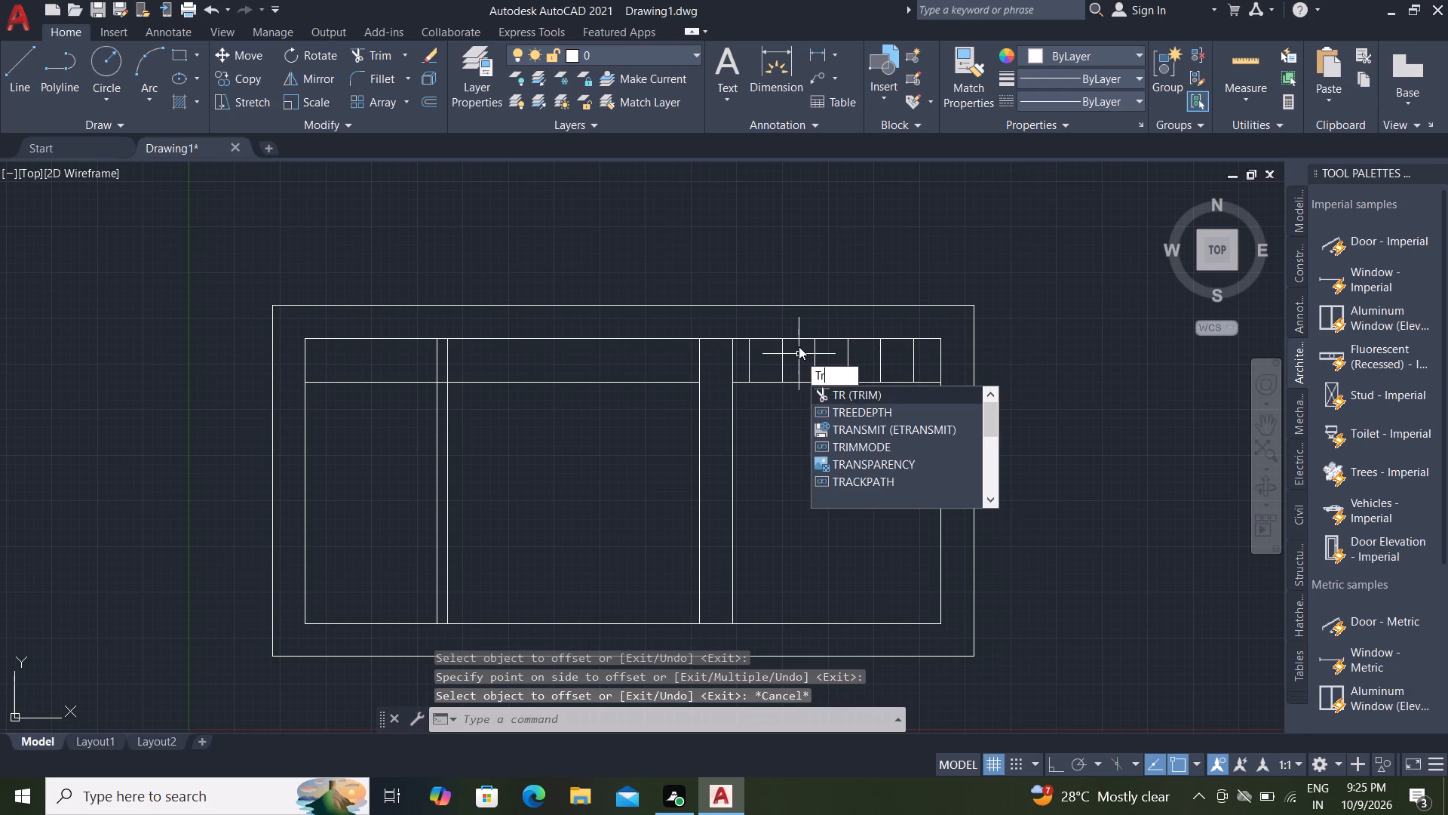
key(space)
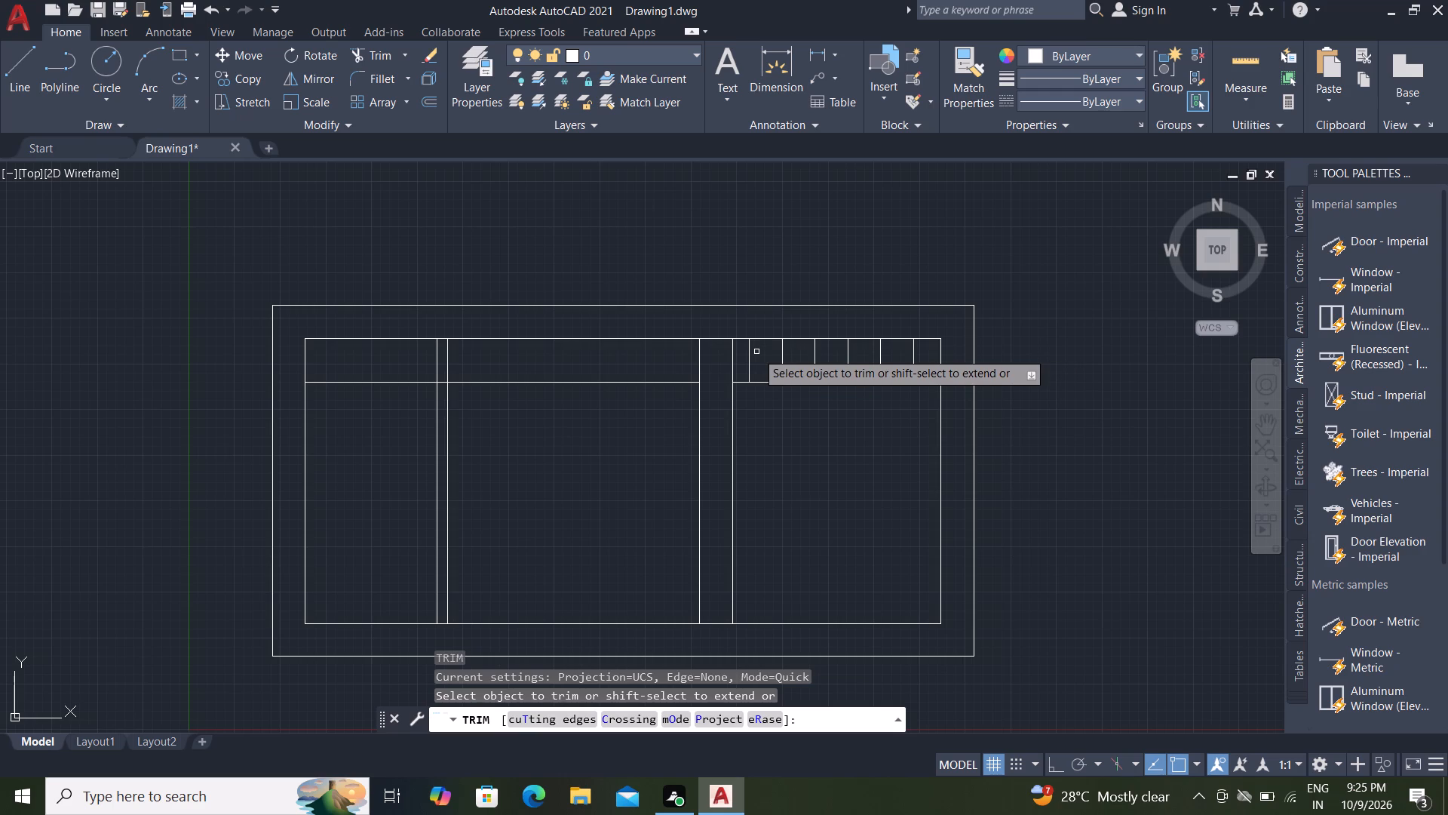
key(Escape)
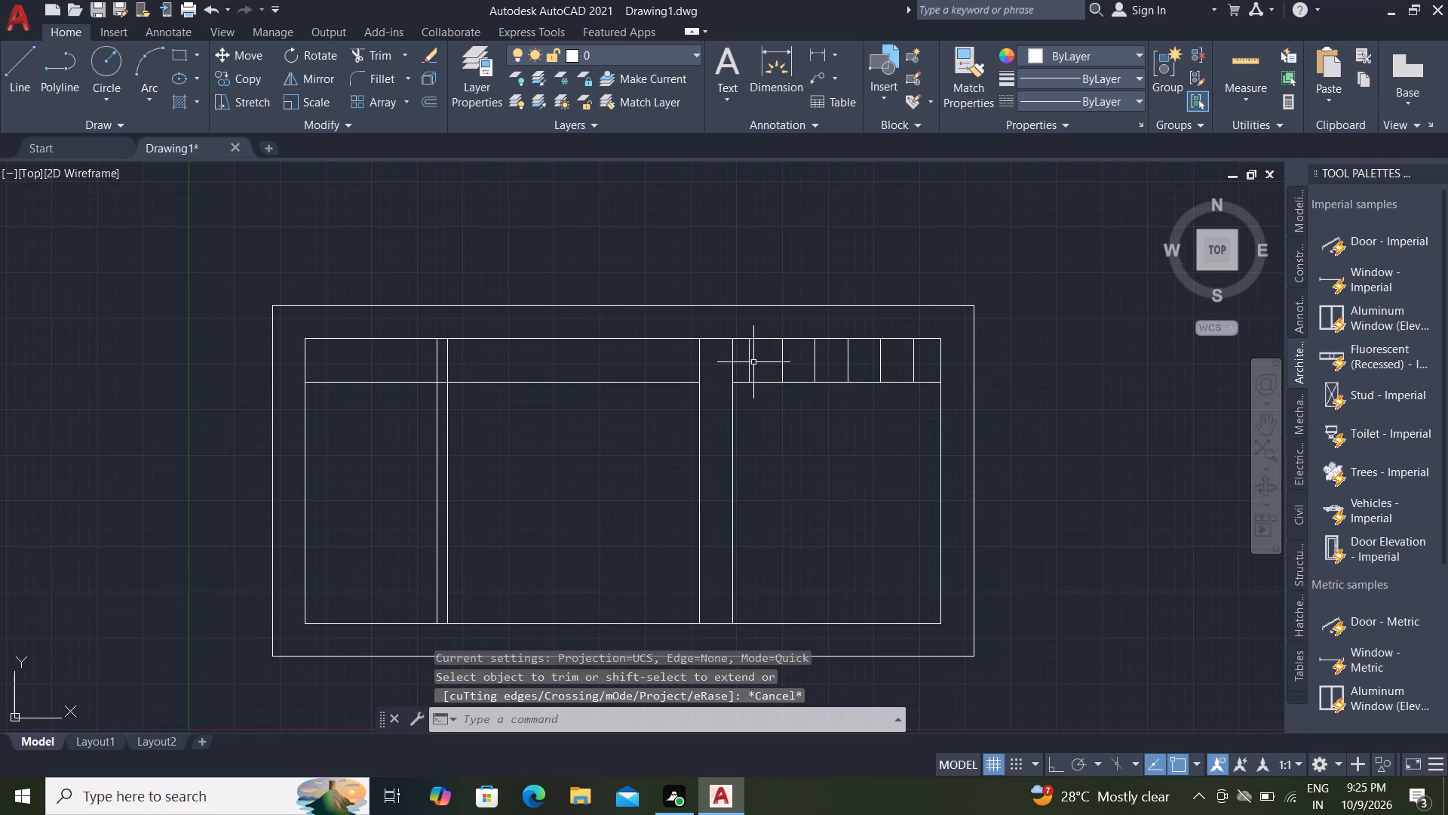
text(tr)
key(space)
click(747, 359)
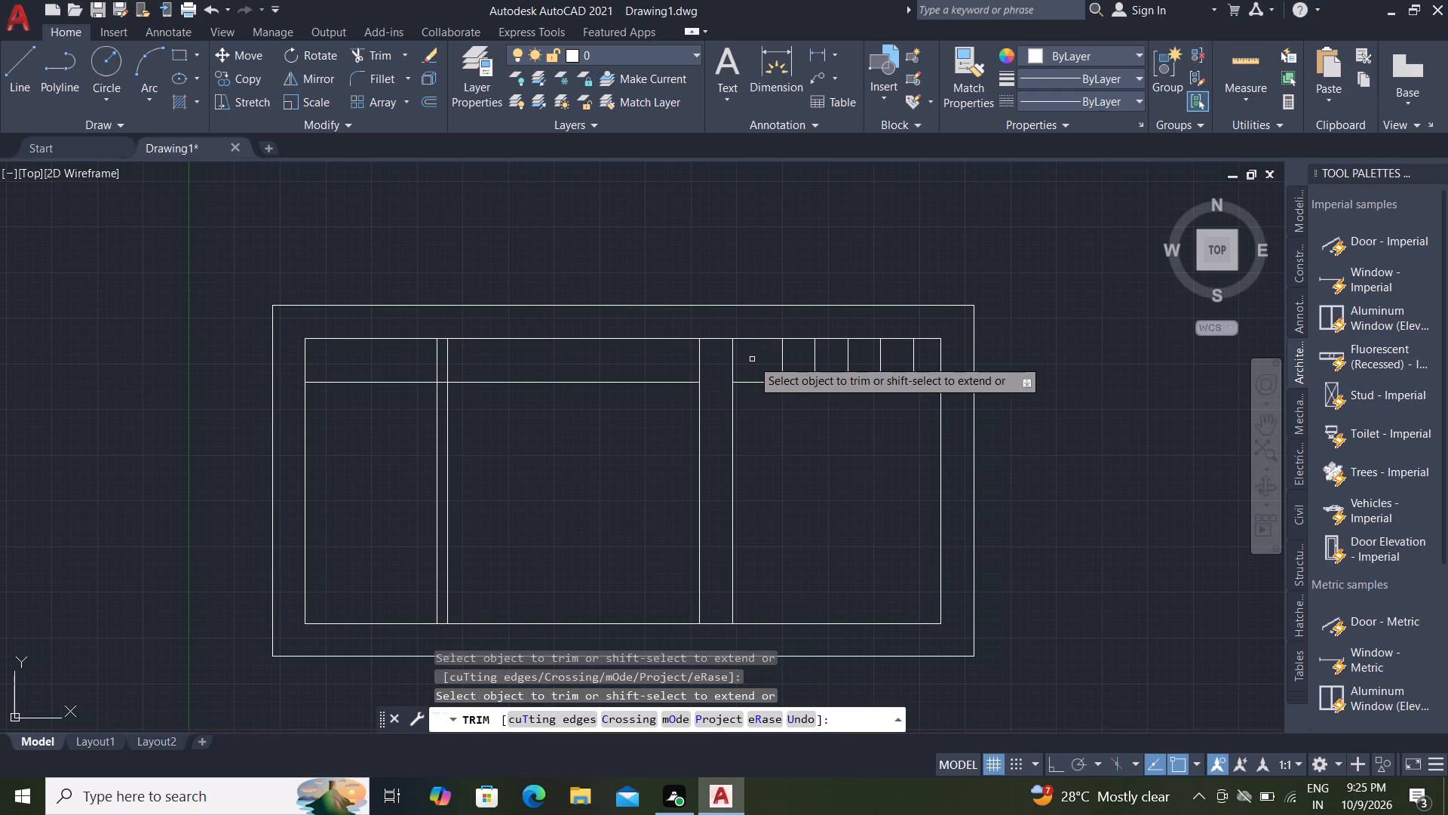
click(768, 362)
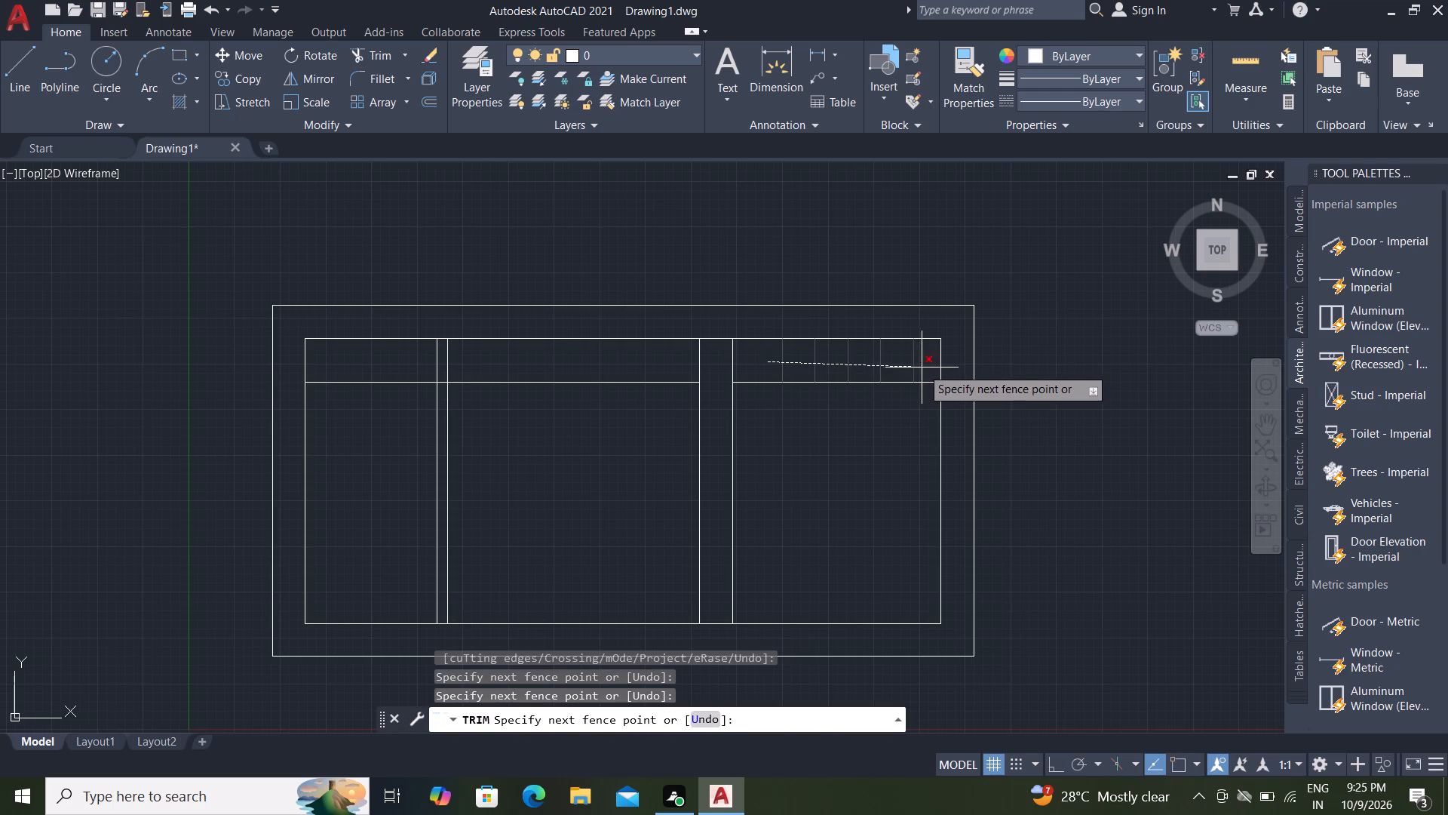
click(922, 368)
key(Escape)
Draw a short vertical line from the 1' offset line up to the inner top edge, near the right compartment's right wall.
text(l)
key(space)
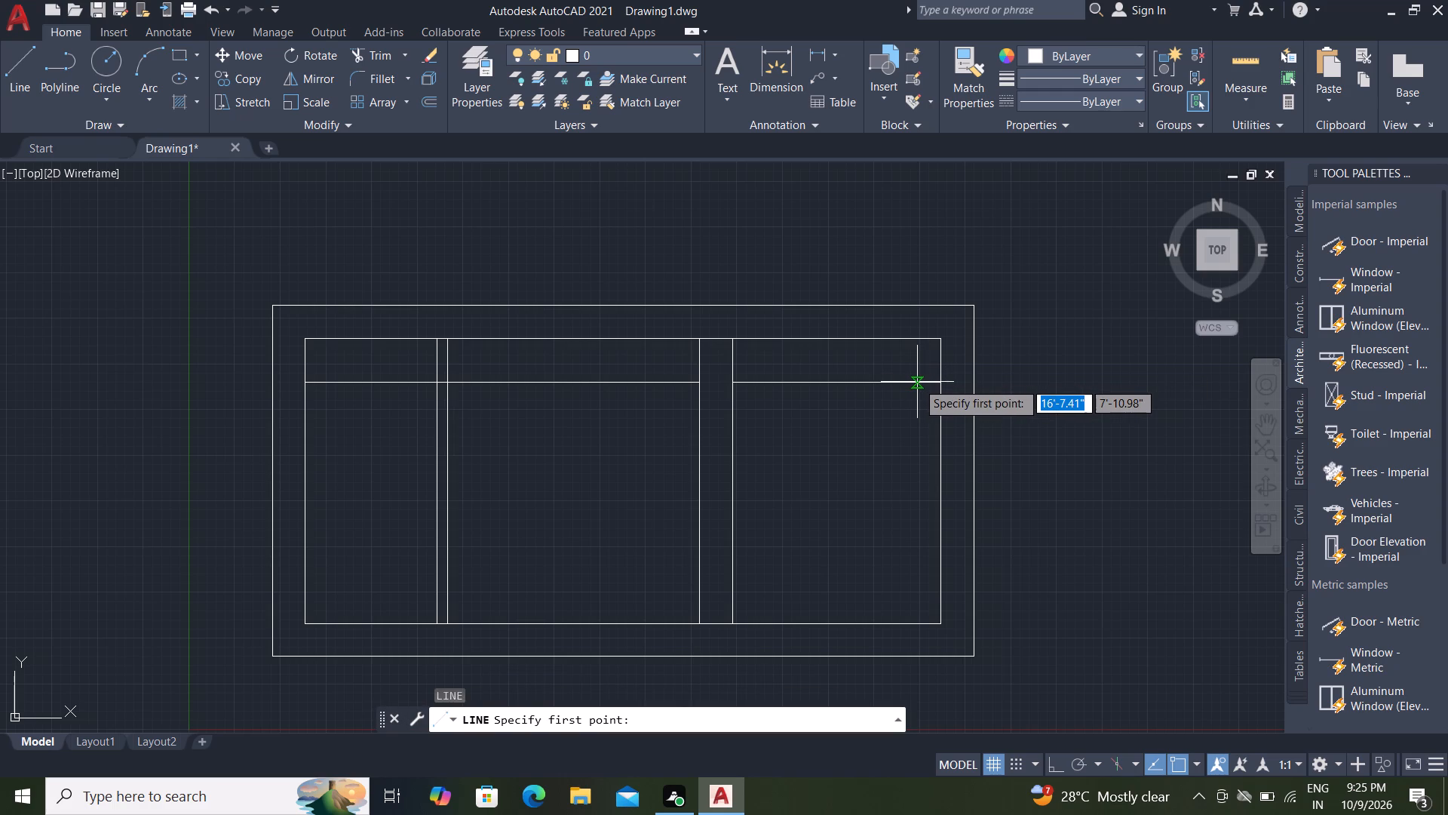
click(917, 382)
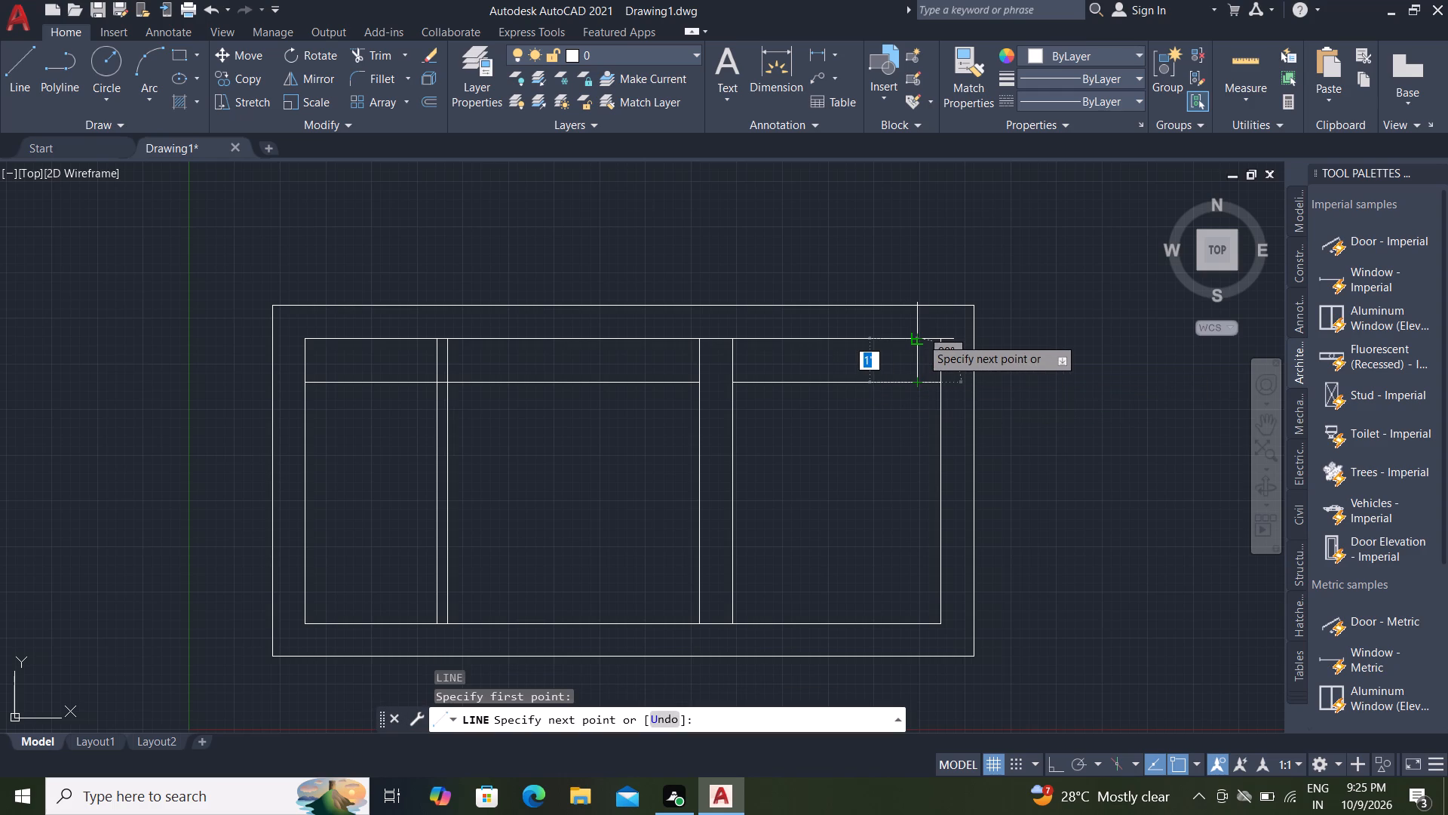
click(921, 337)
key(Escape)
key(Escape)
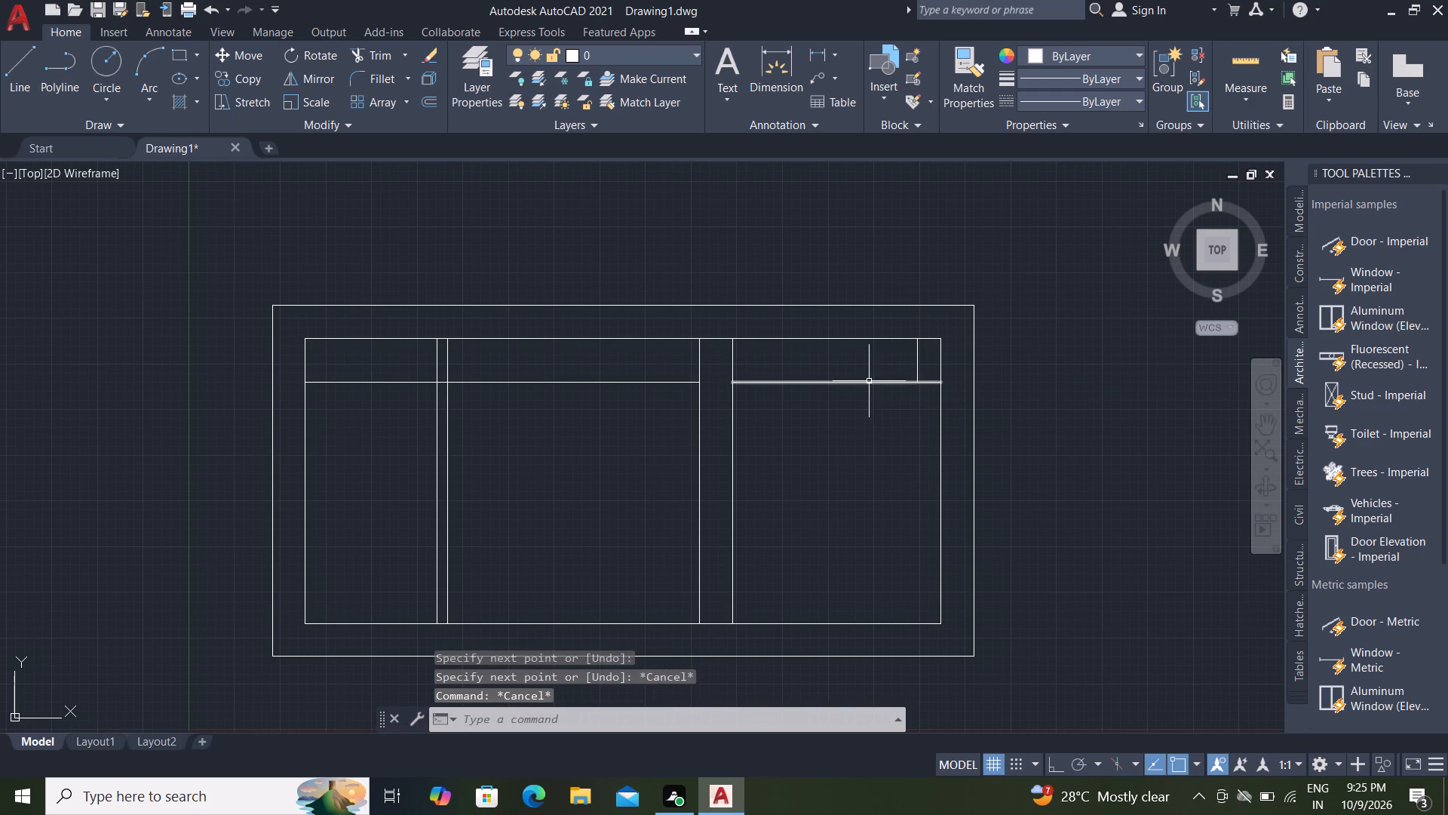
key(Escape)
key(Escape)
Offset the short vertical line at 9" spacing, making five successive copies toward the partition on its left.
text(o)
key(space)
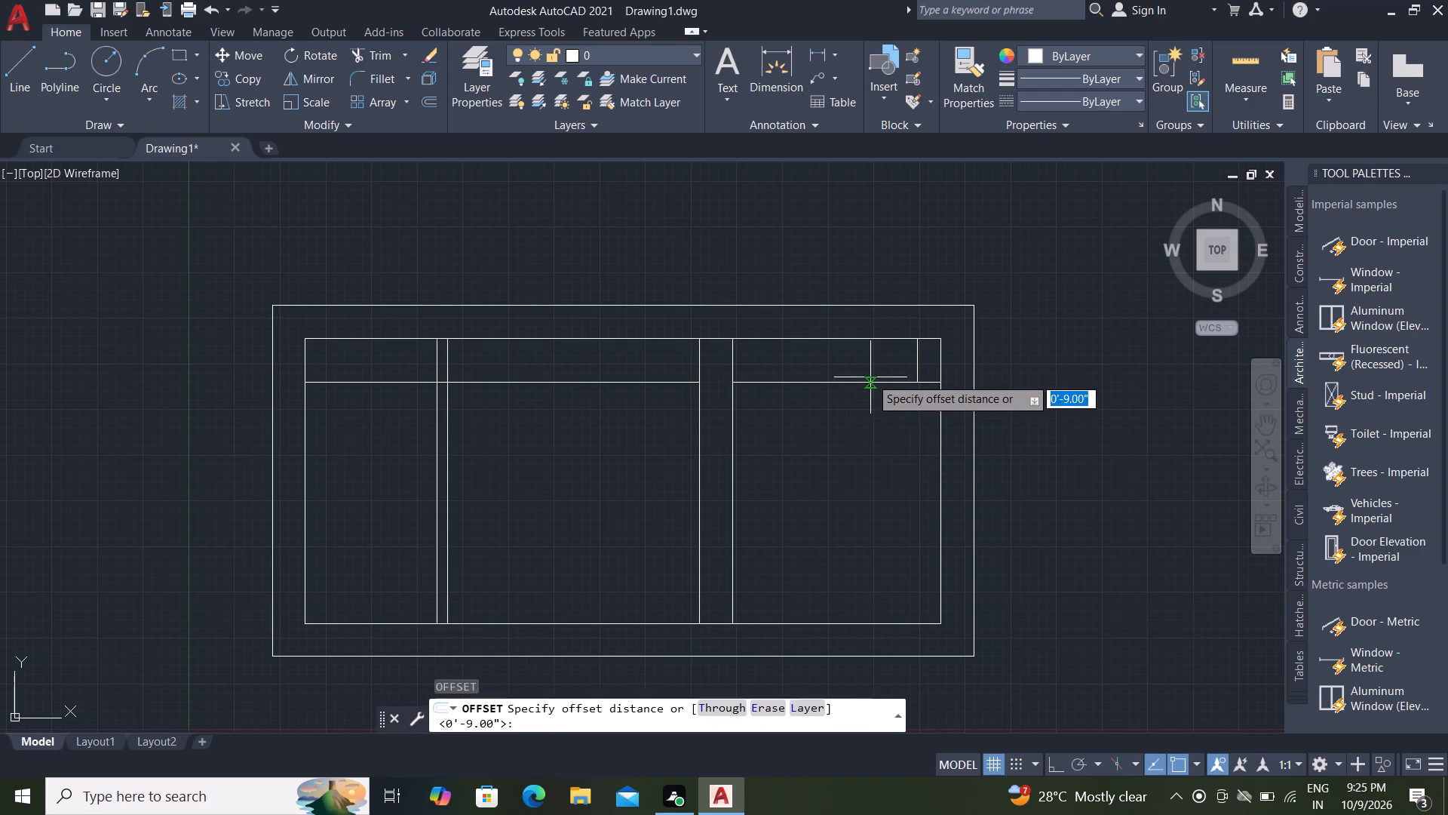
key(9)
key(shift+quotedbl)
key(Return)
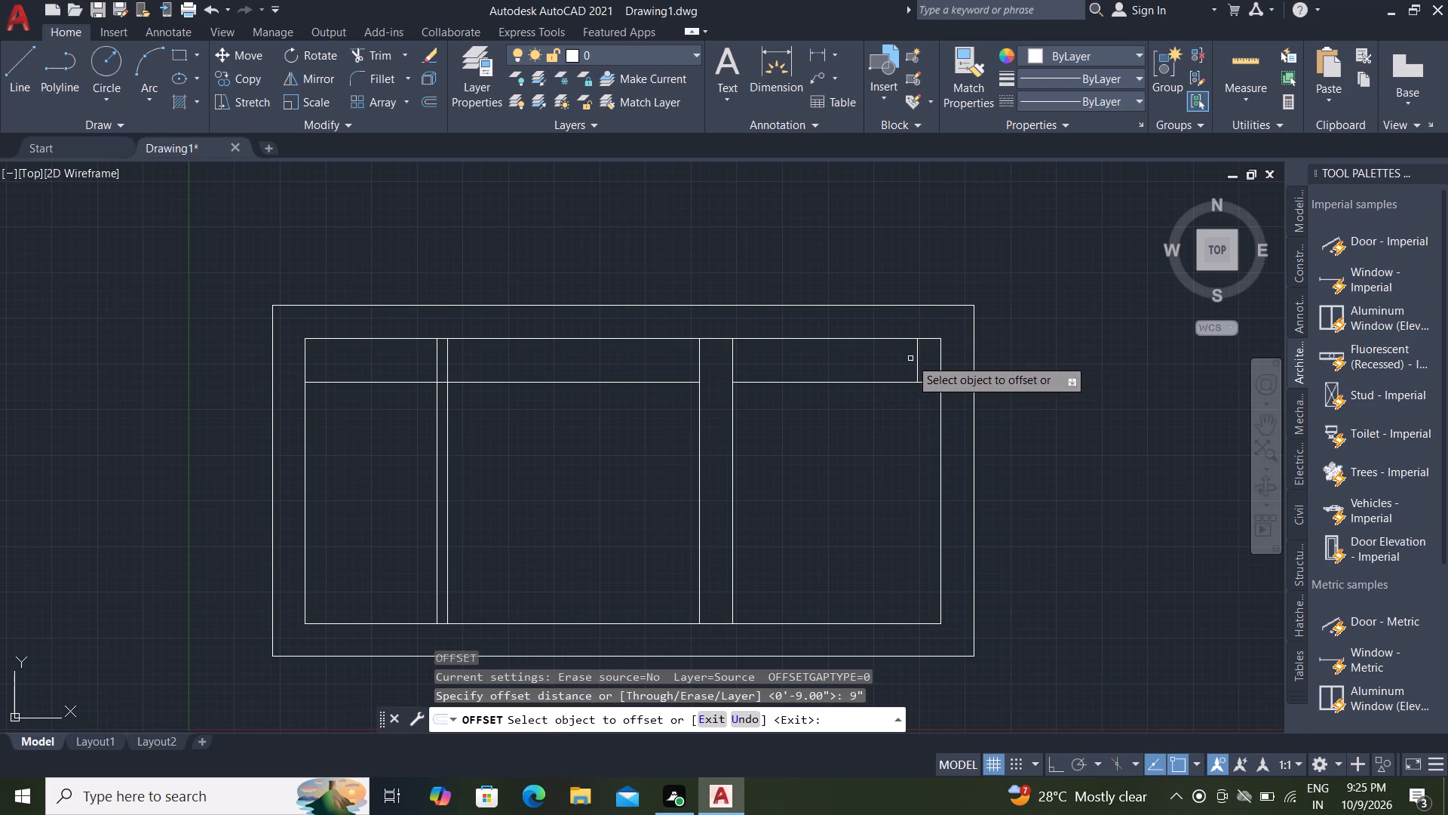
click(916, 358)
click(854, 361)
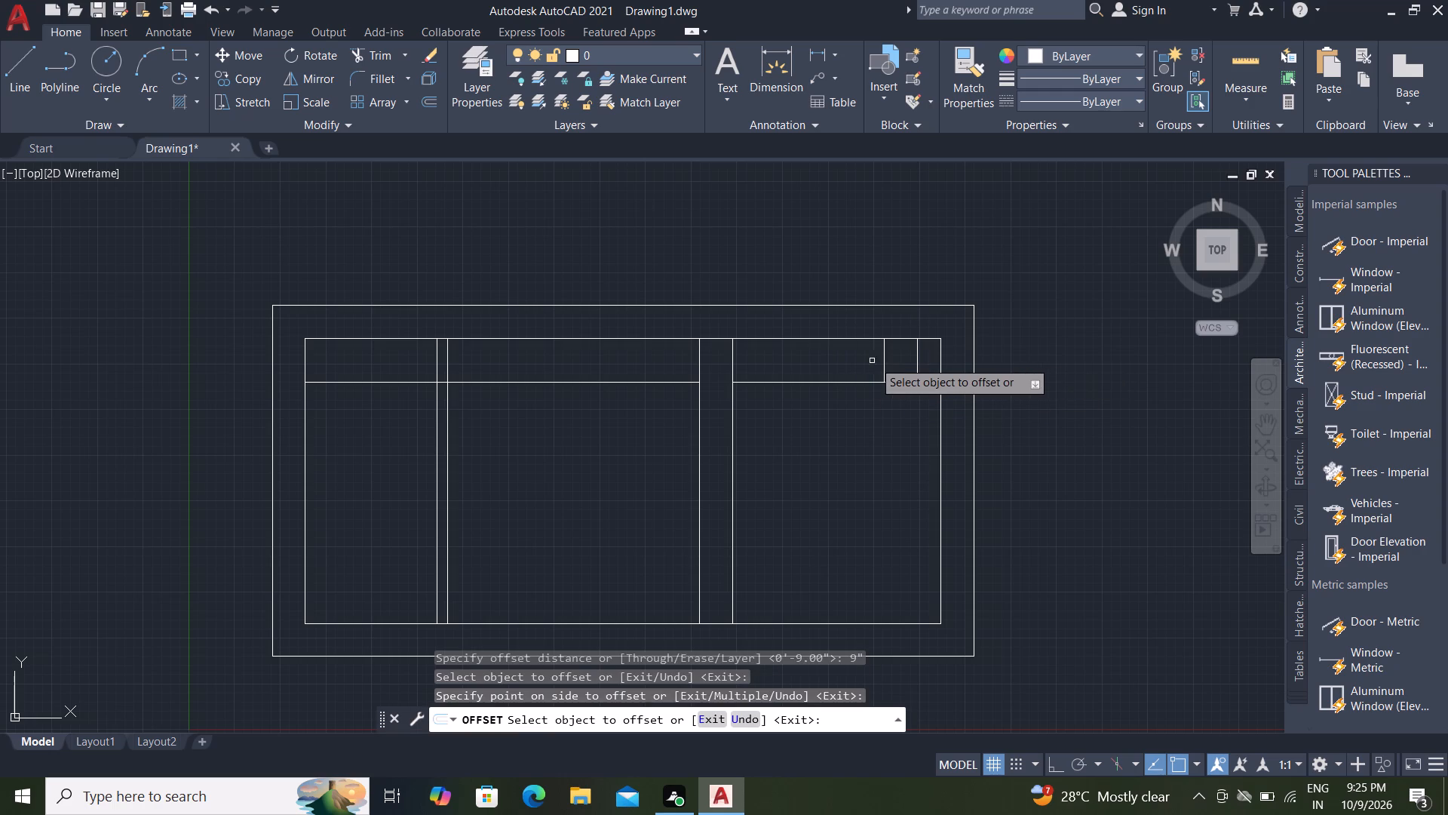
click(882, 358)
click(830, 360)
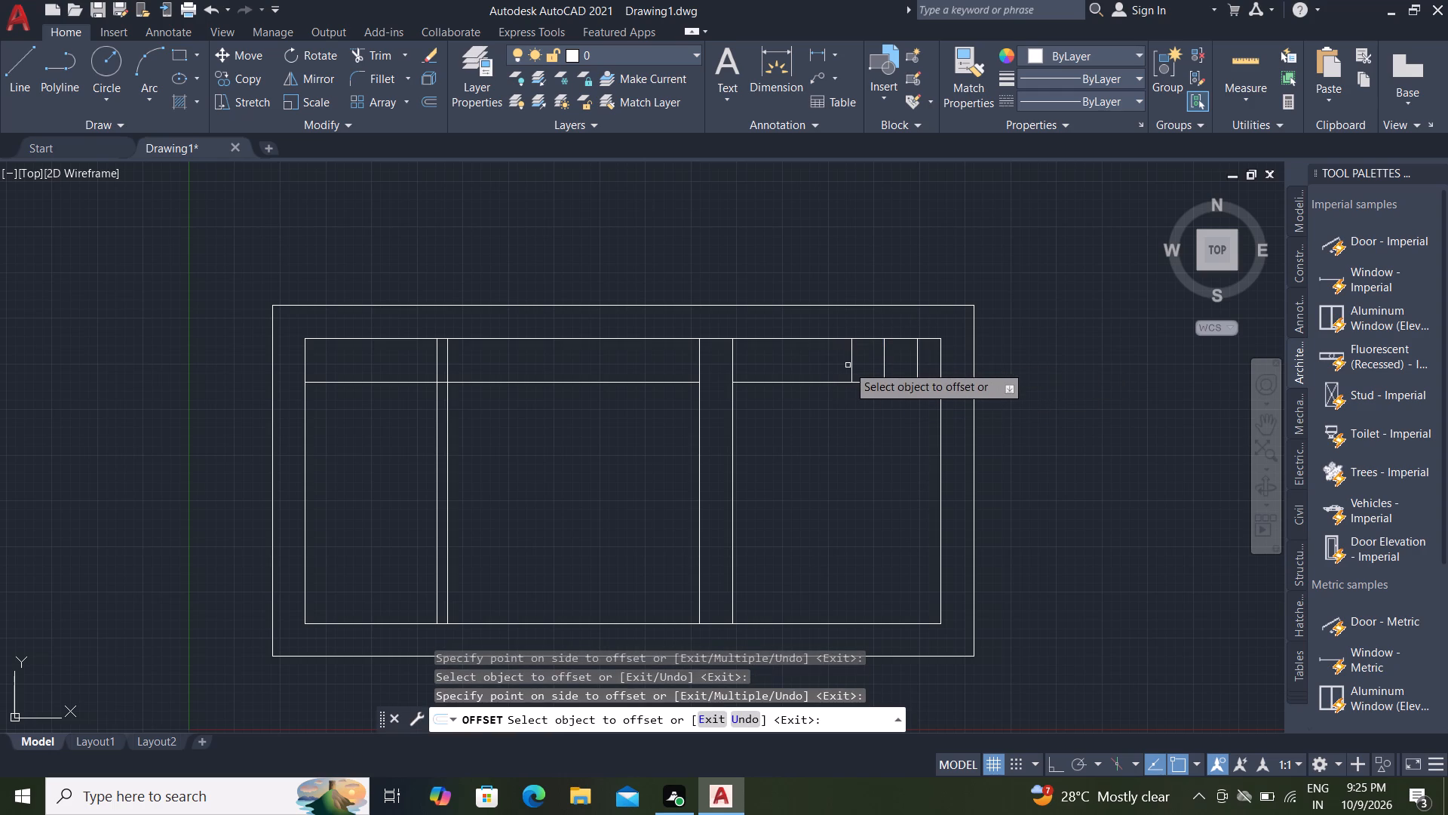
click(852, 366)
click(799, 368)
click(818, 361)
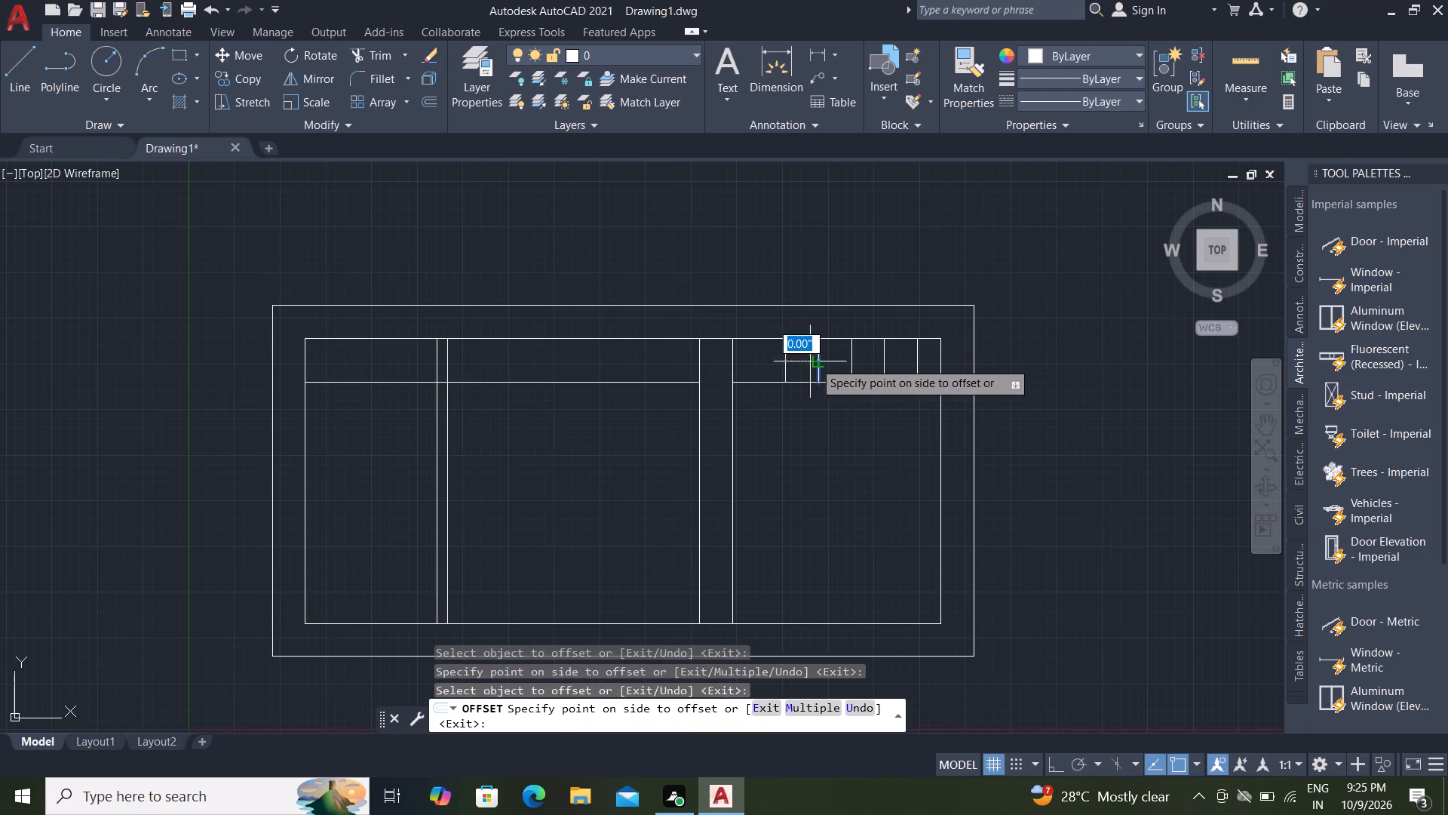
click(799, 358)
click(785, 353)
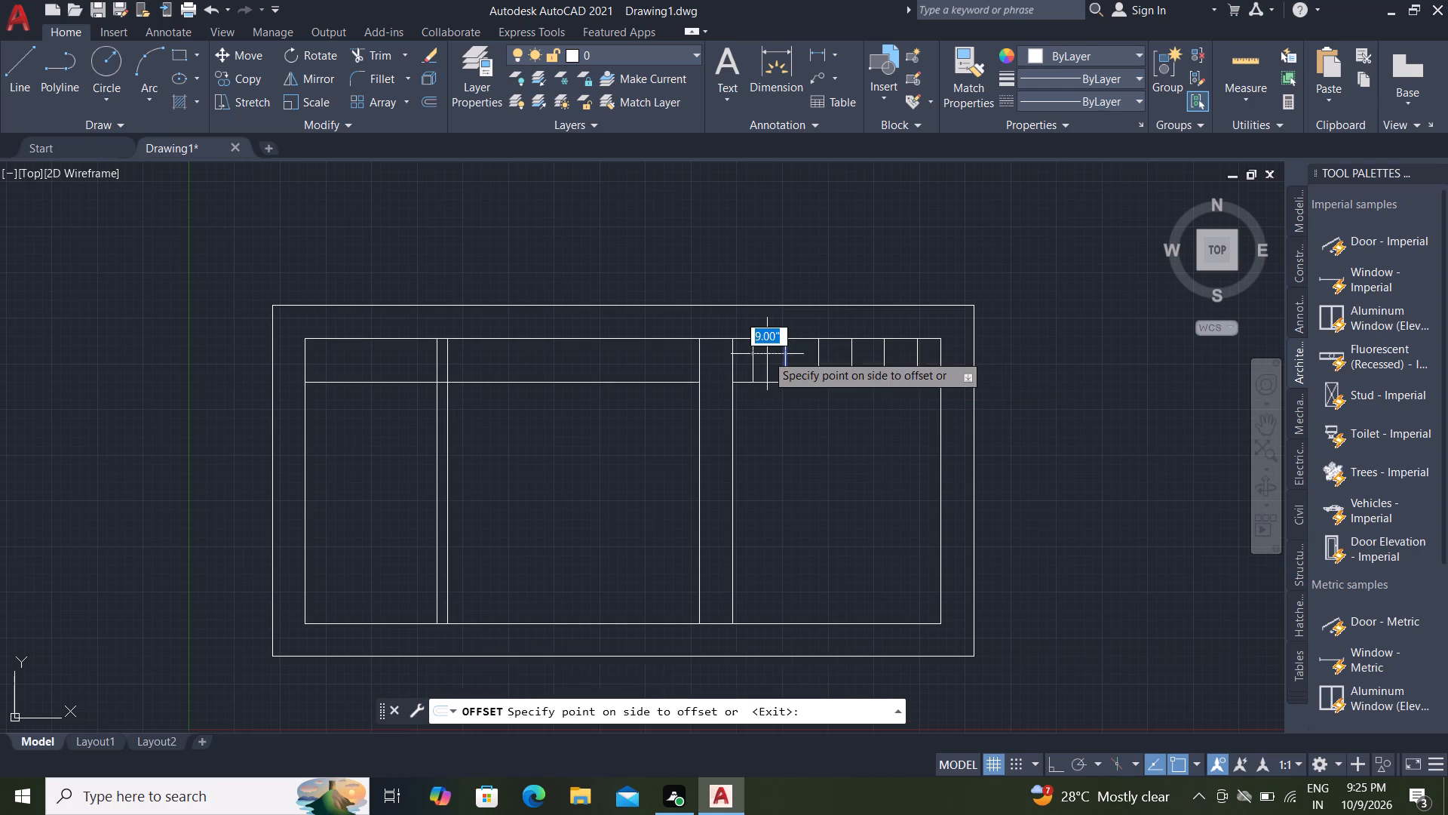
click(764, 355)
key(Escape)
Trim both ends of the right compartment's 1' offset line back to the outermost short vertical lines.
text(tr)
key(space)
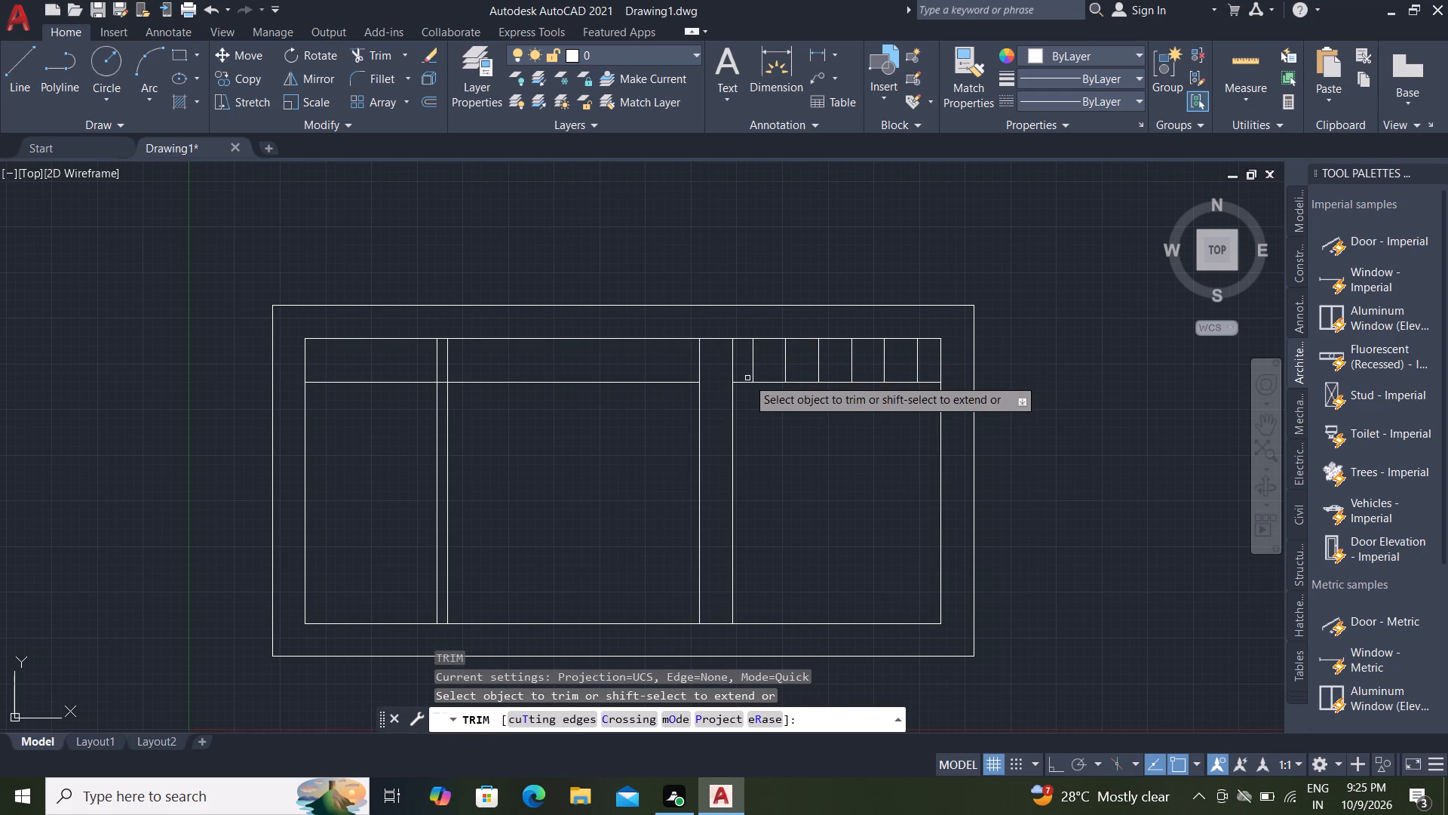
click(746, 377)
click(747, 392)
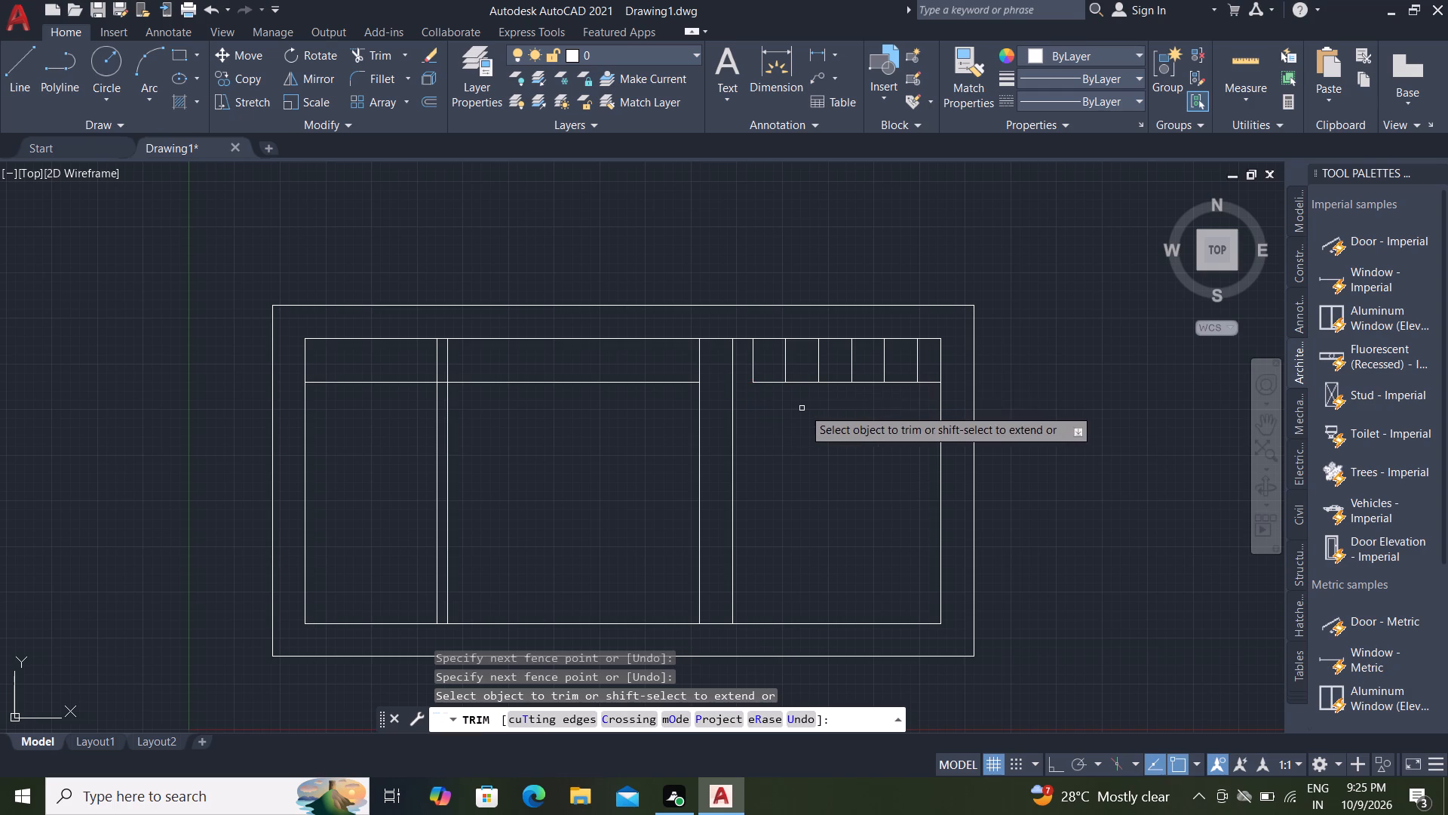
scroll(900, 374, up, 1)
click(936, 352)
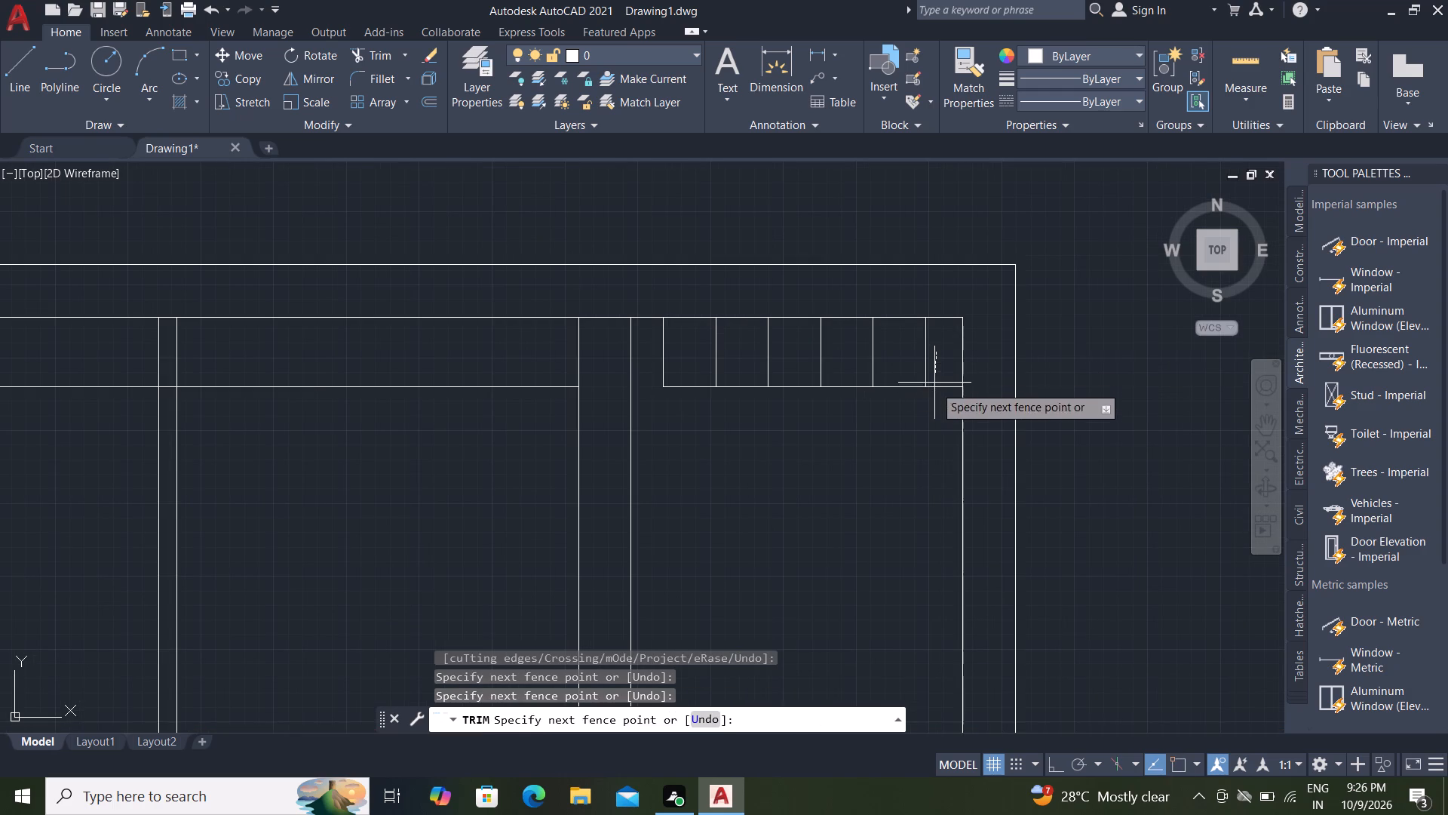
click(936, 414)
key(Escape)
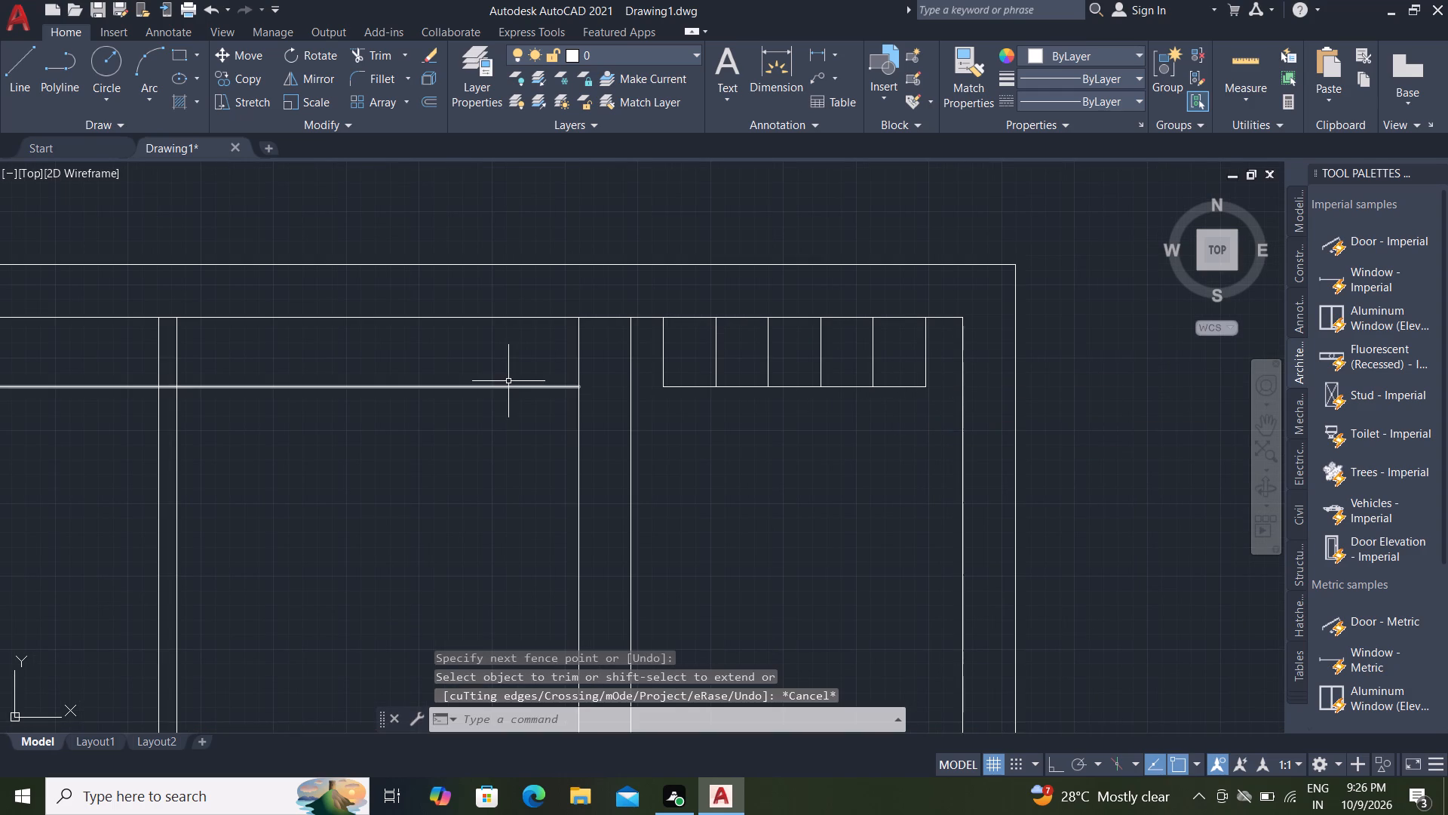
Offset the 9" partition's left edge 11" to the left, into the middle compartment.
middle_drag(434, 337, 673, 346)
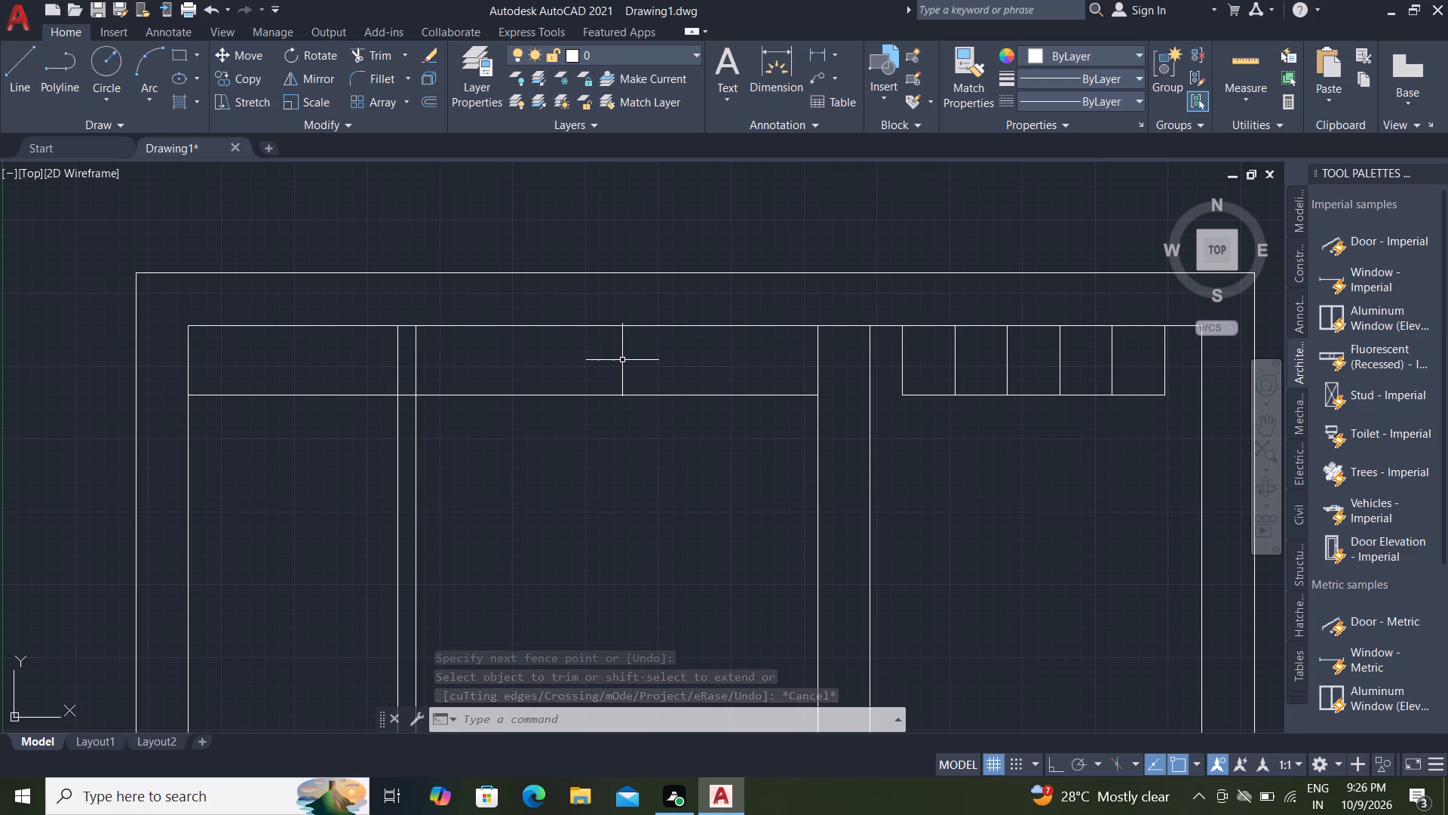
key(Escape)
text(o)
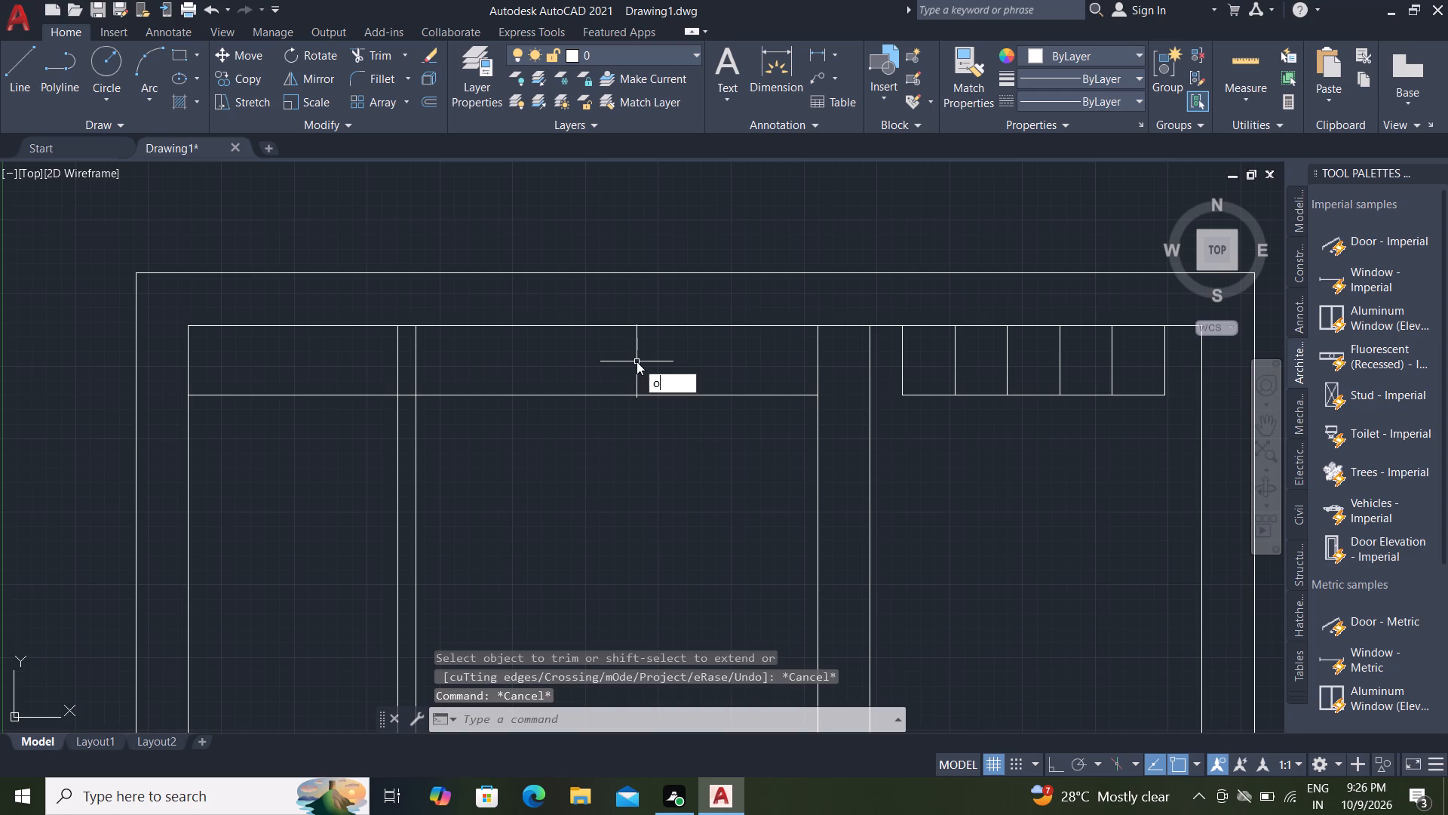
key(space)
text(11)
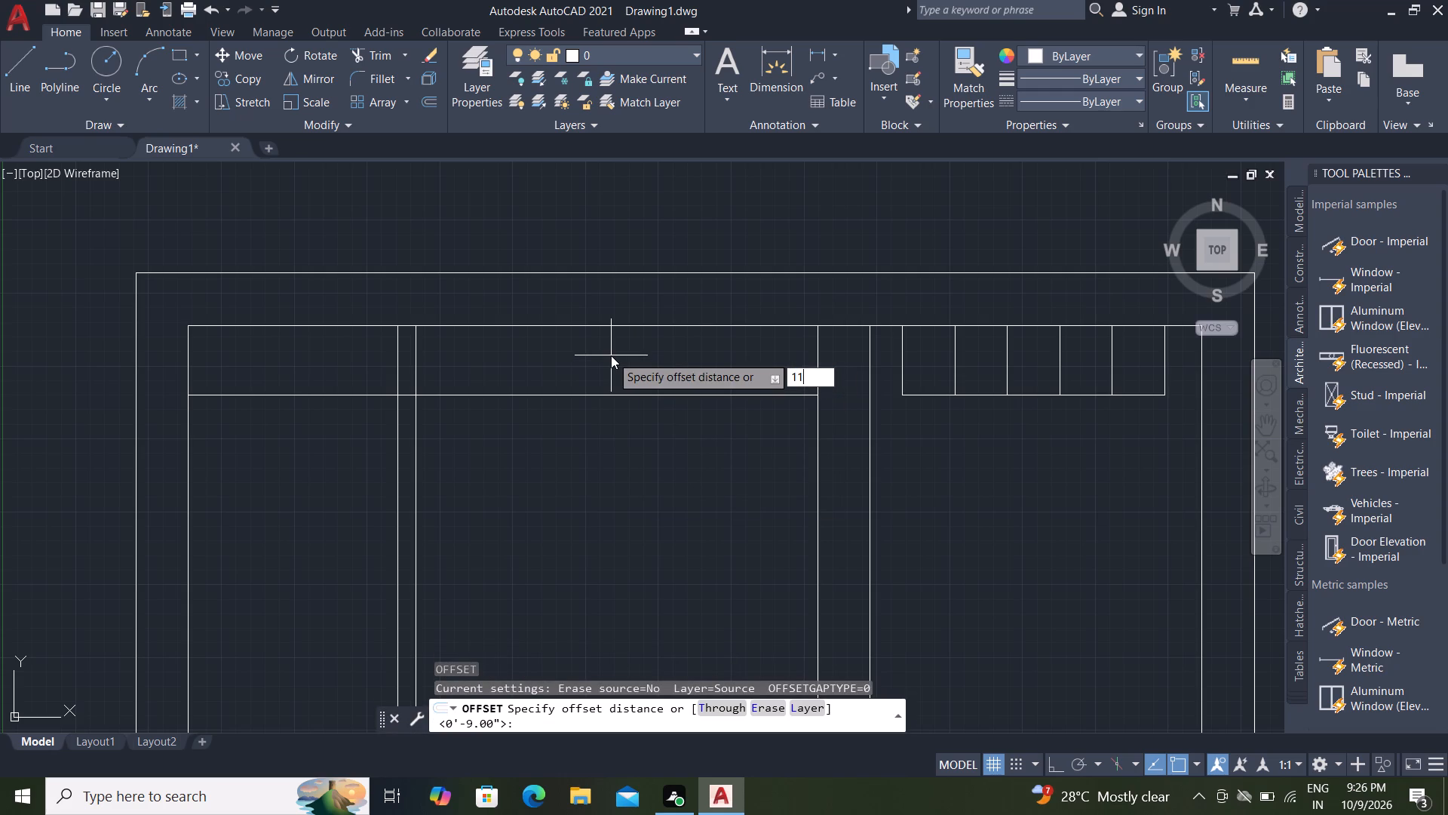
key(shift+quotedbl)
key(Return)
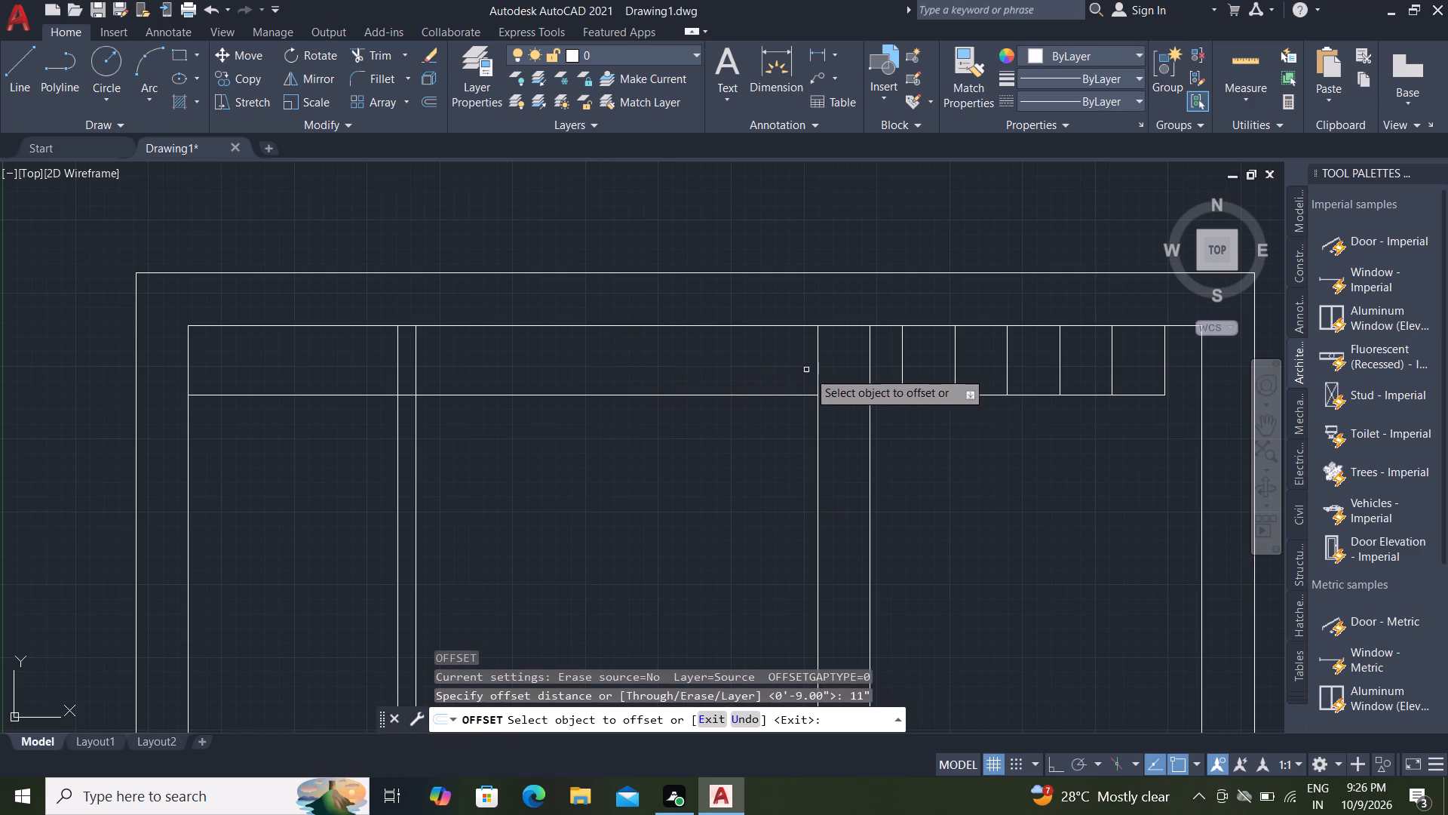
click(817, 374)
click(716, 357)
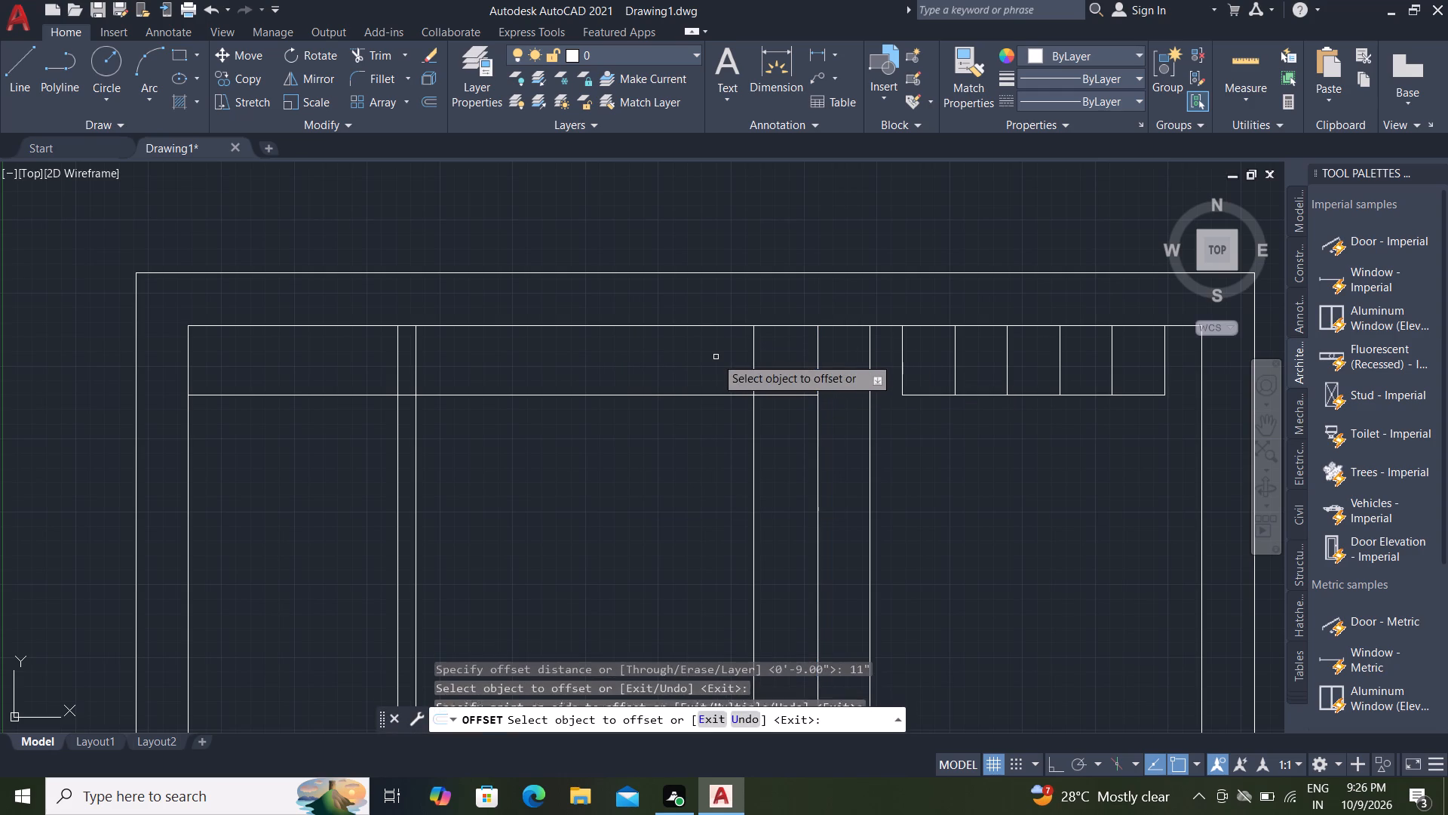
key(Escape)
Trim the 11" offset line below the middle compartment's 1' offset line.
key(t)
text(r)
key(space)
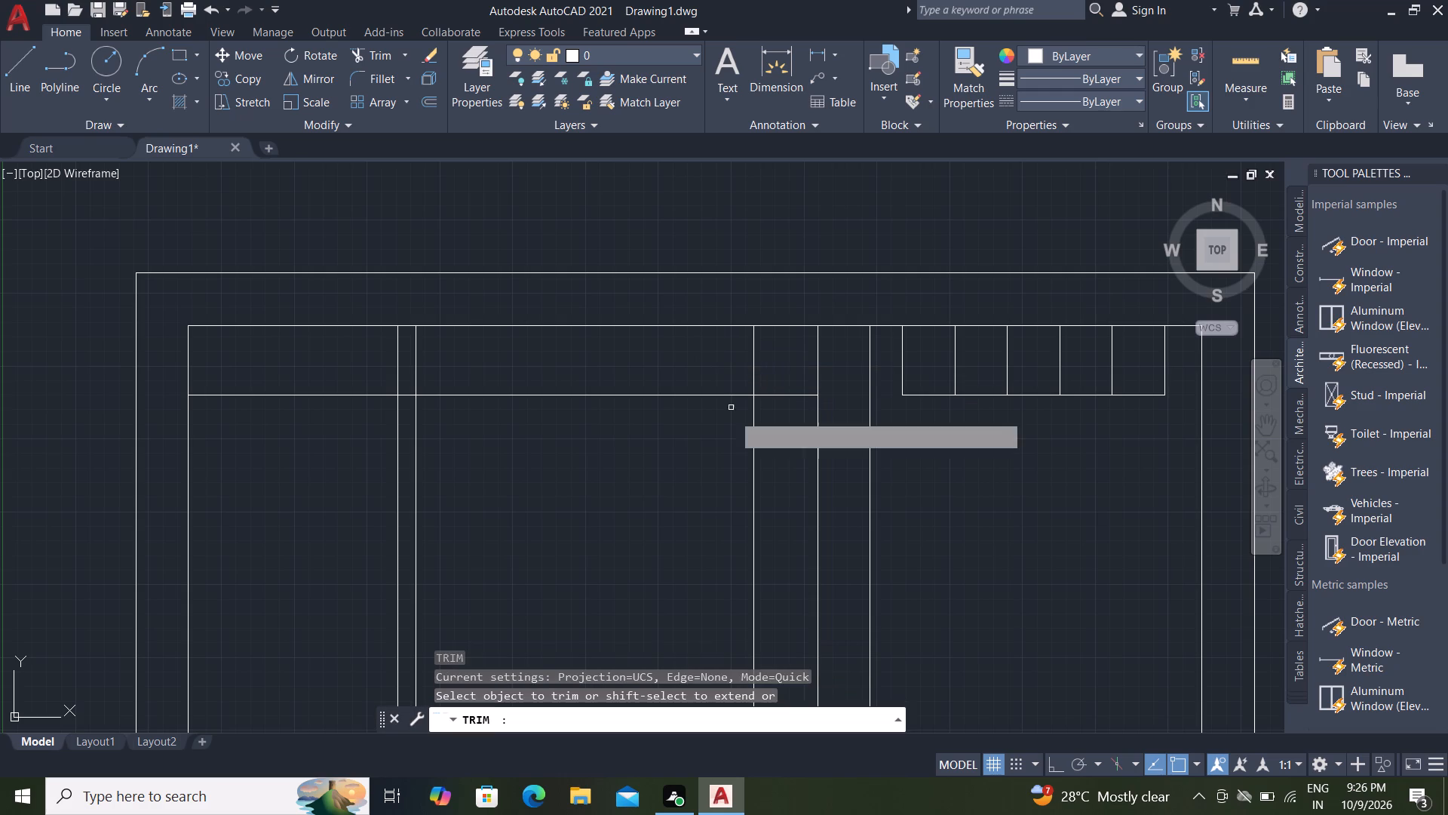
click(735, 423)
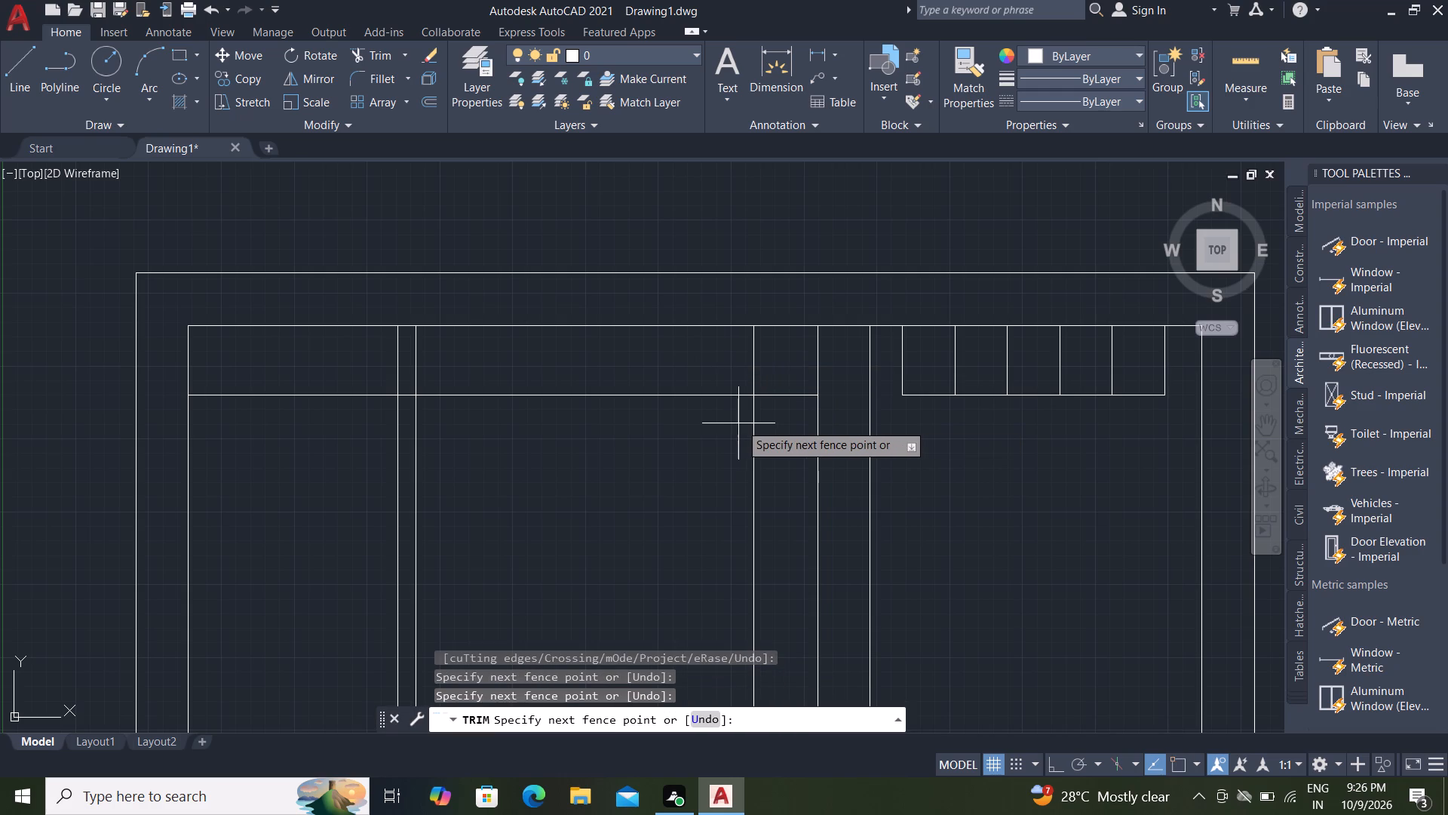
click(771, 441)
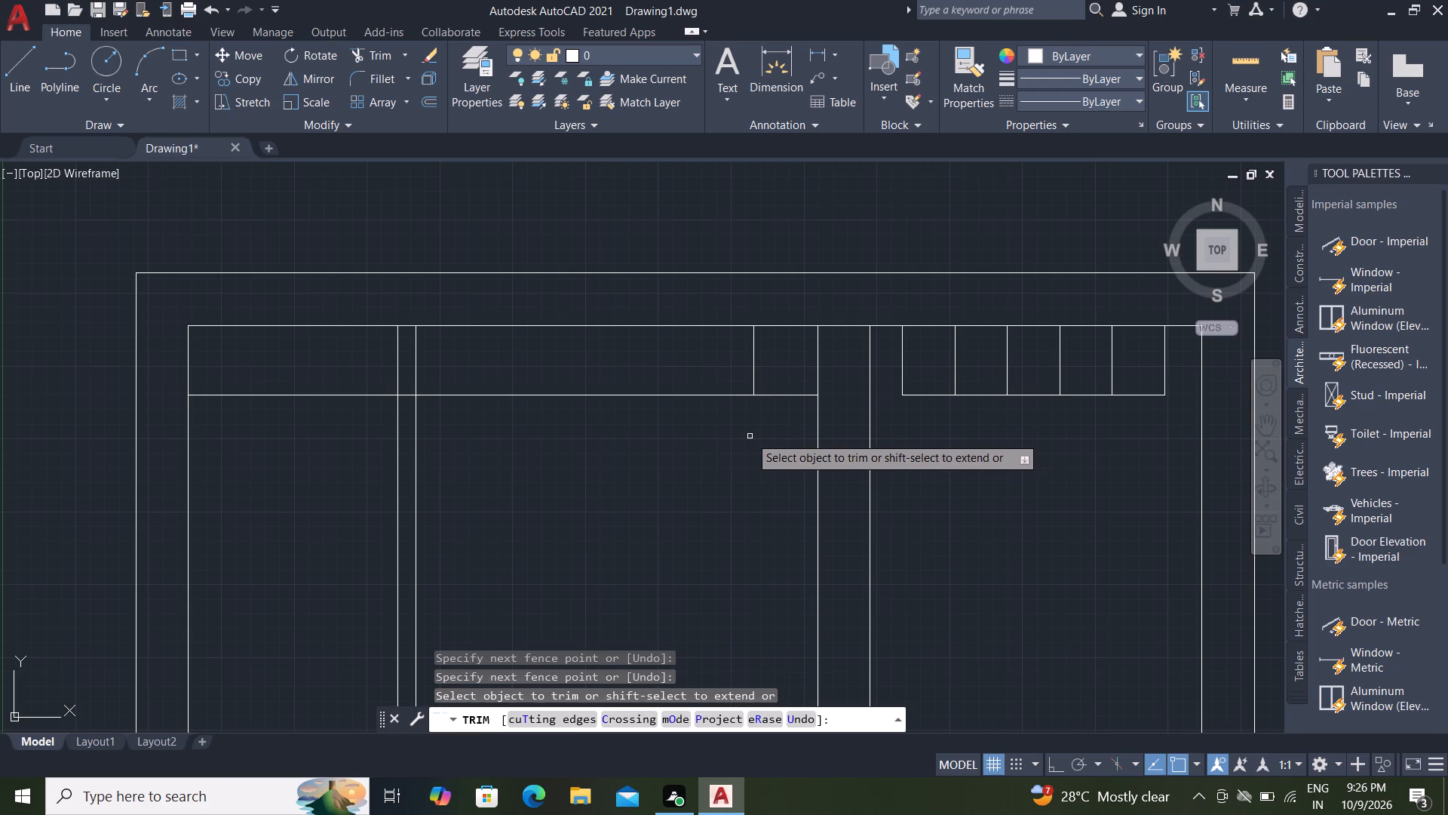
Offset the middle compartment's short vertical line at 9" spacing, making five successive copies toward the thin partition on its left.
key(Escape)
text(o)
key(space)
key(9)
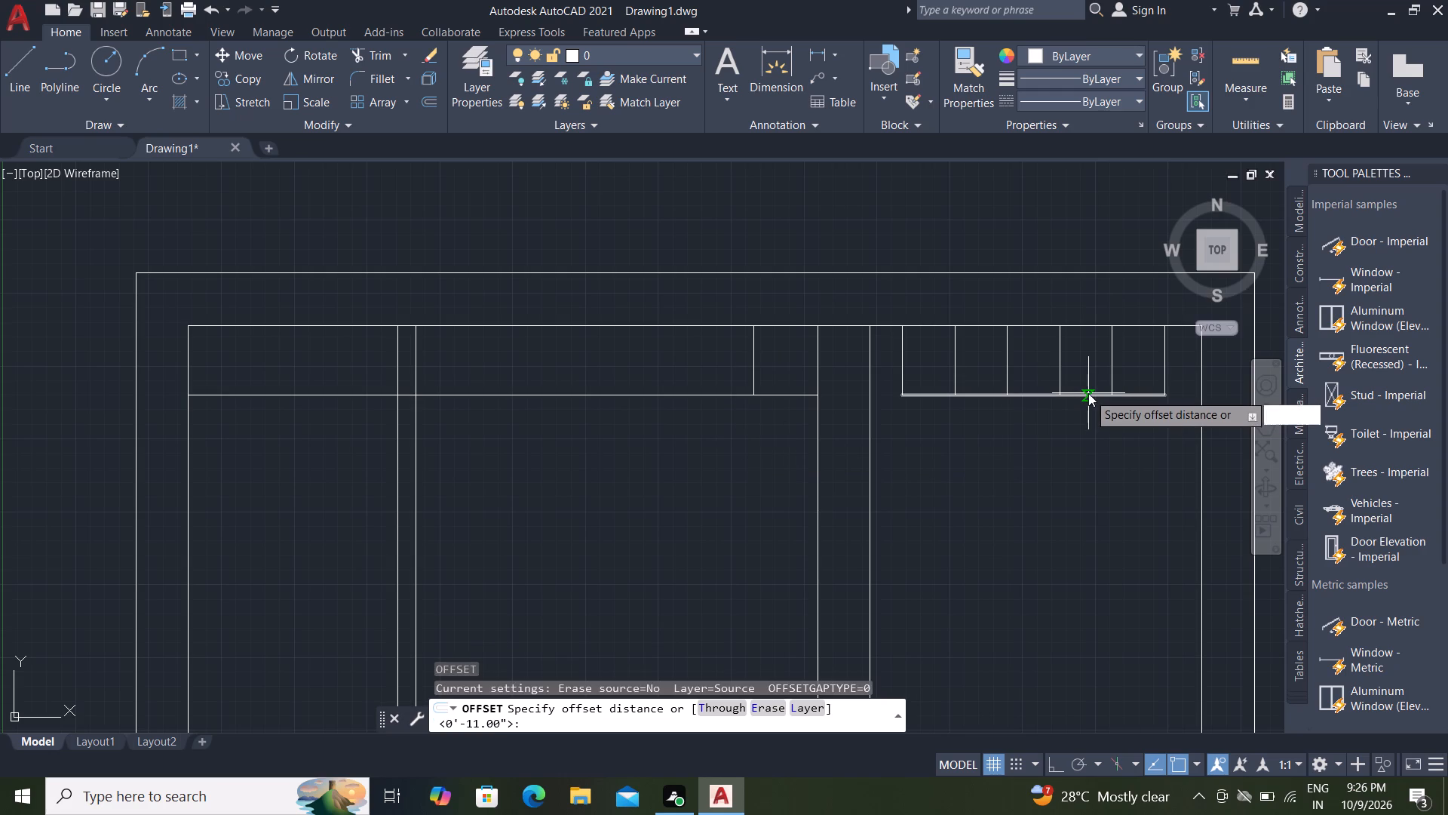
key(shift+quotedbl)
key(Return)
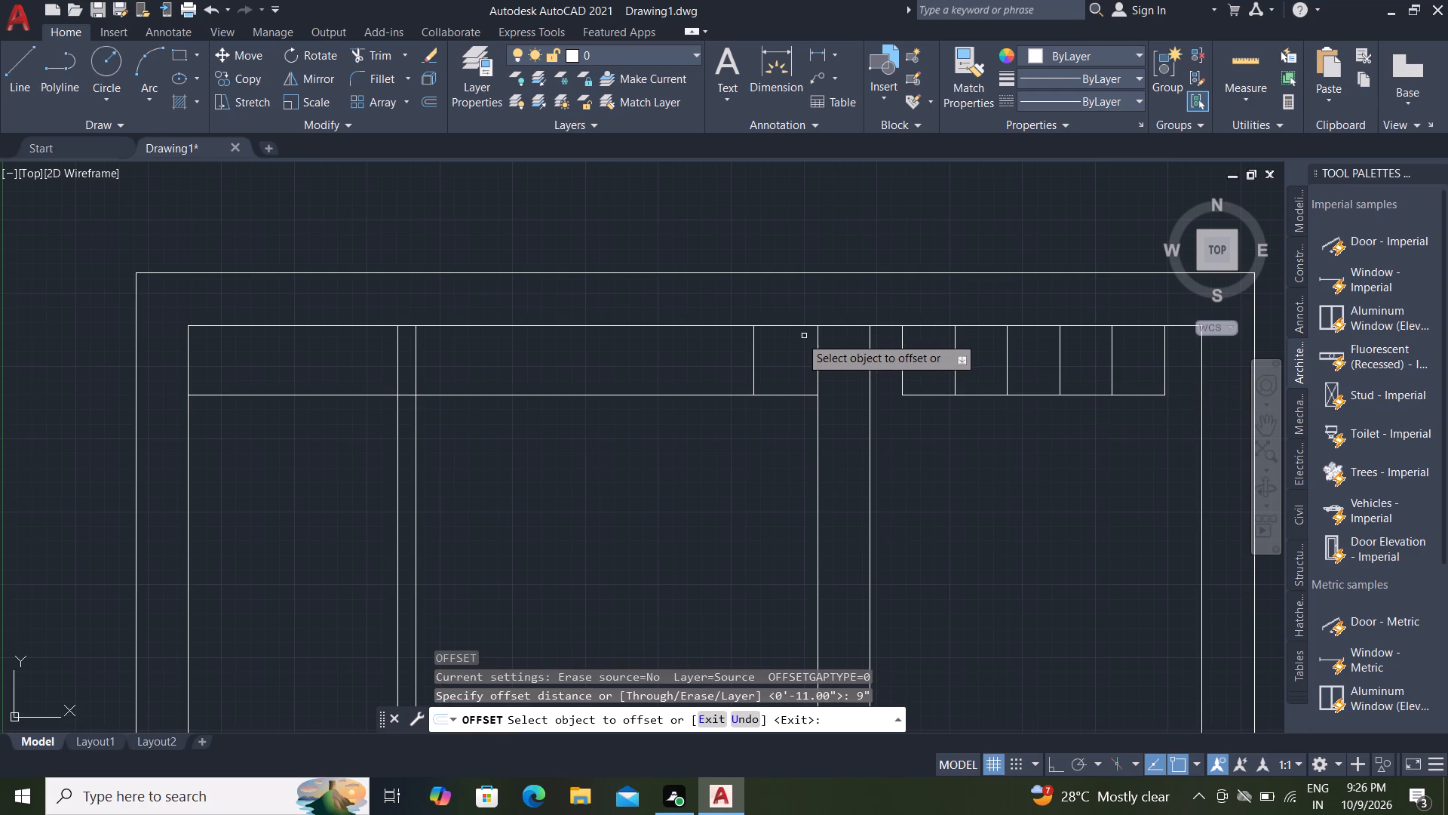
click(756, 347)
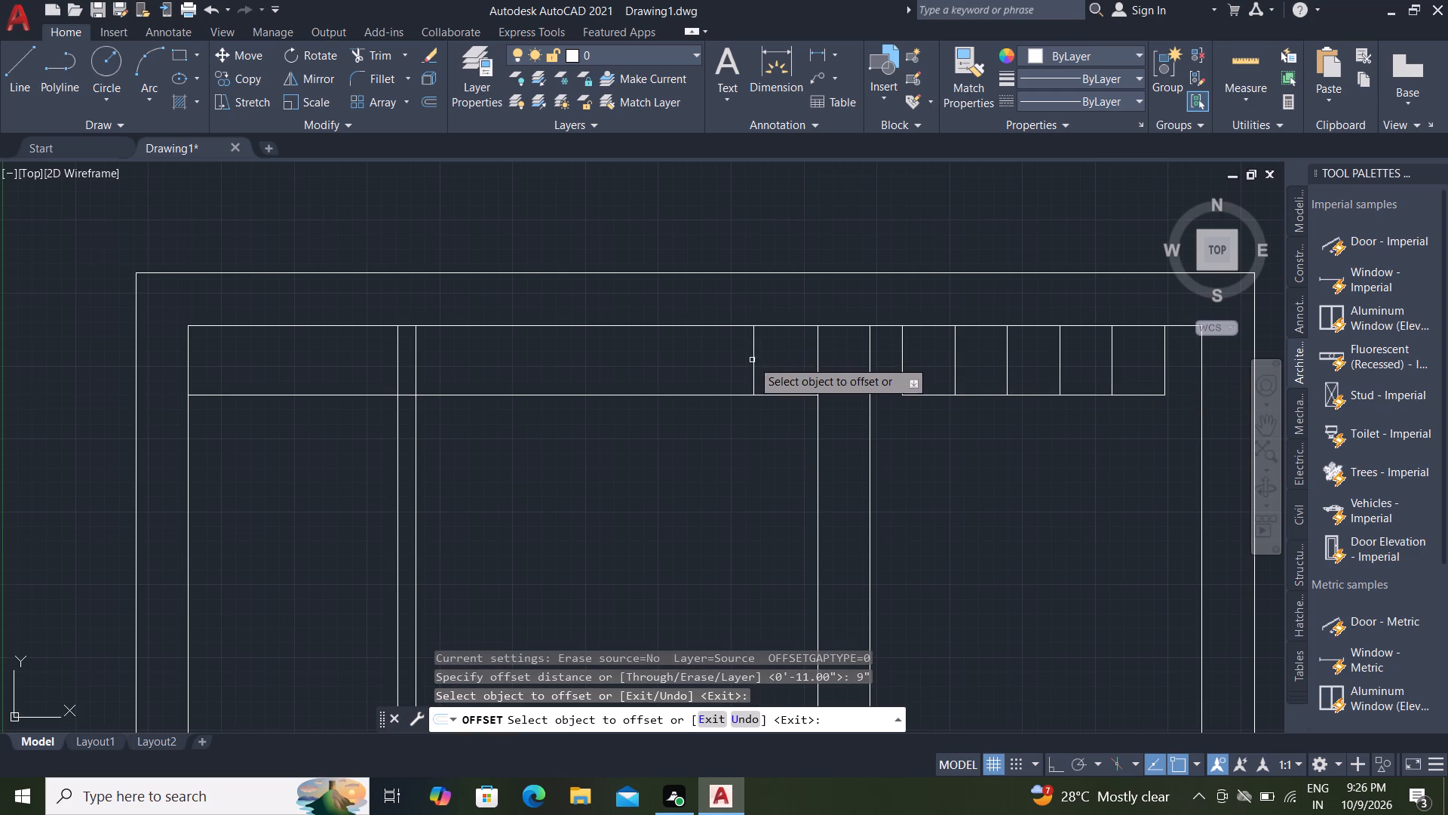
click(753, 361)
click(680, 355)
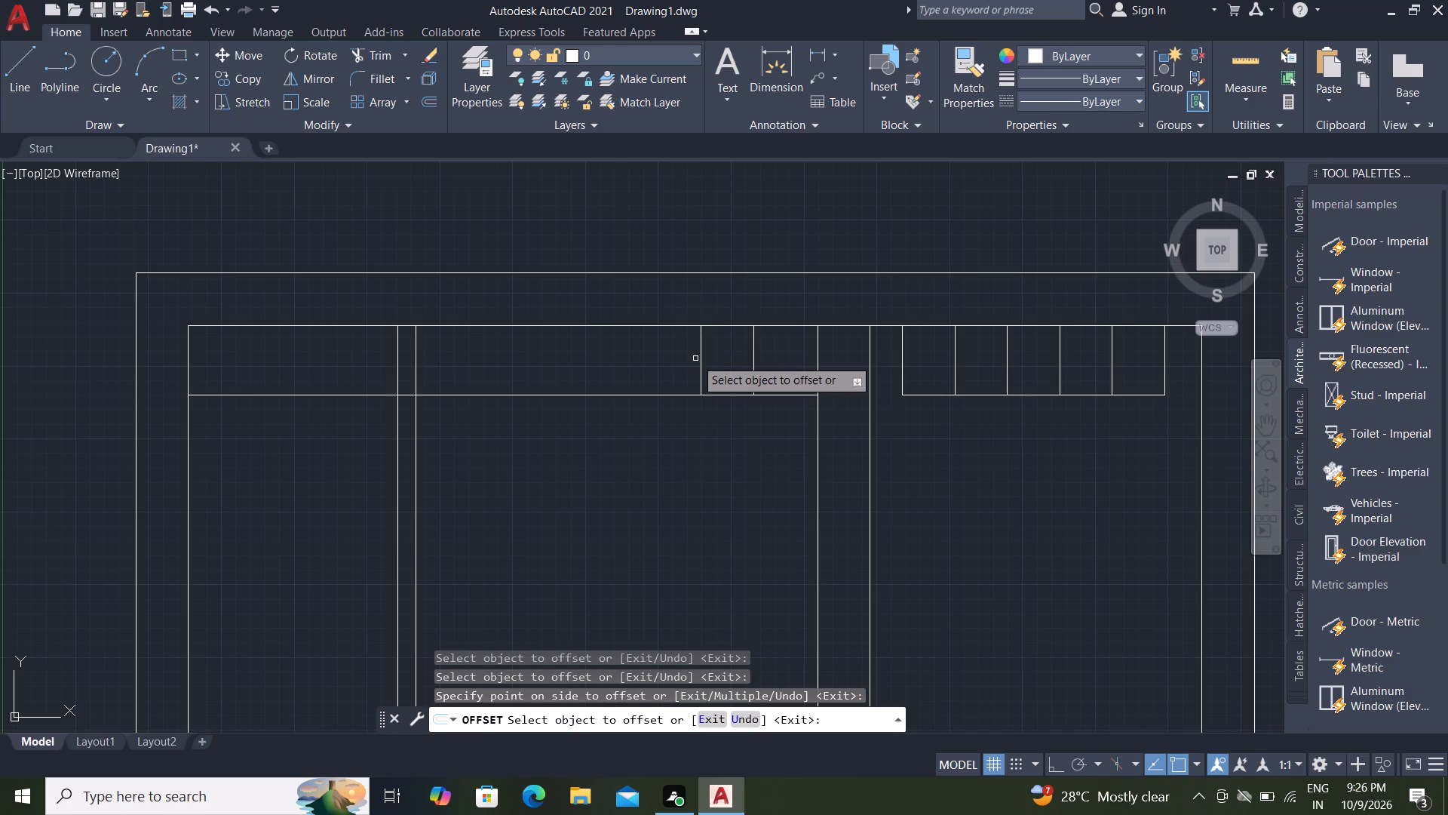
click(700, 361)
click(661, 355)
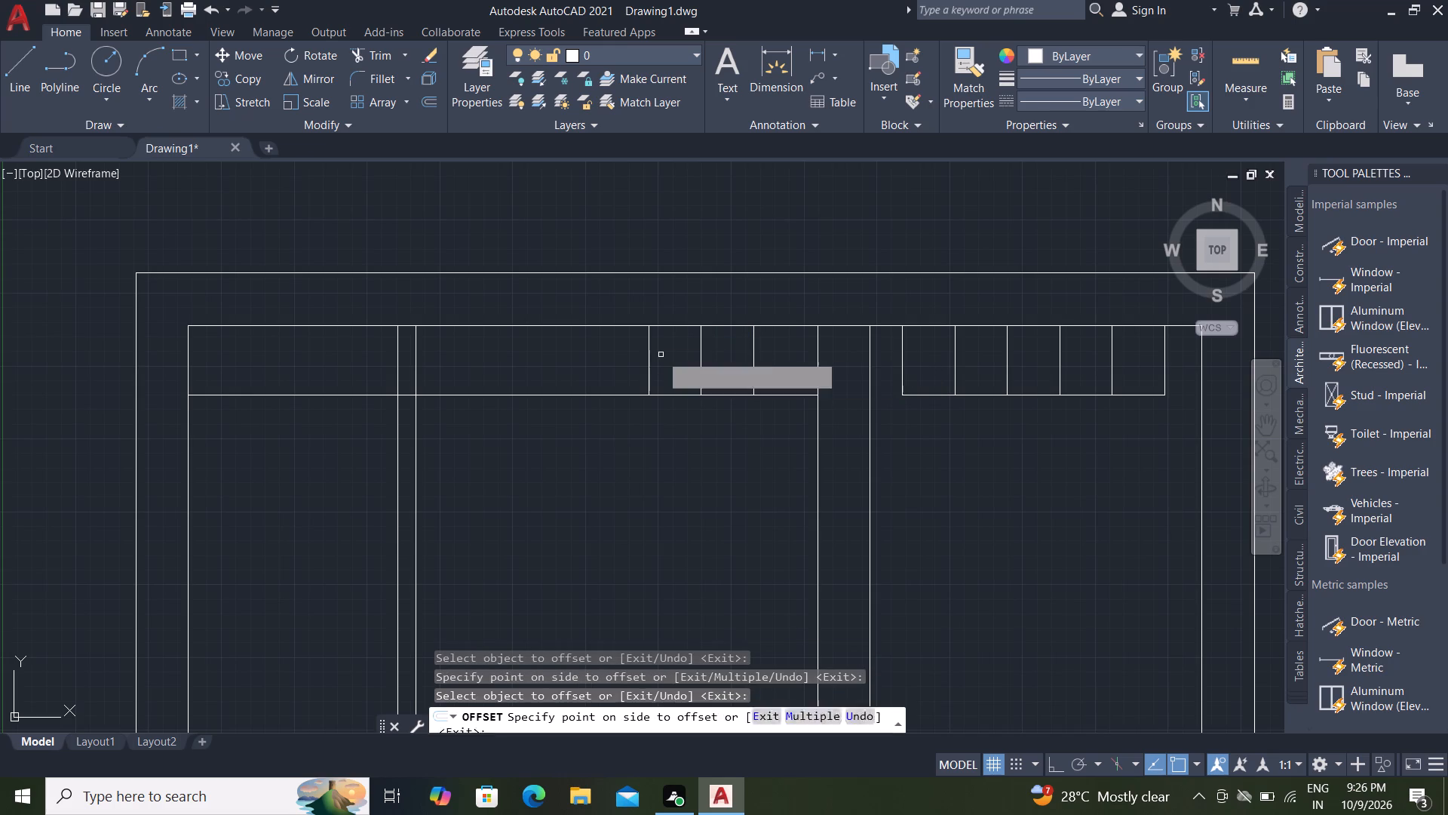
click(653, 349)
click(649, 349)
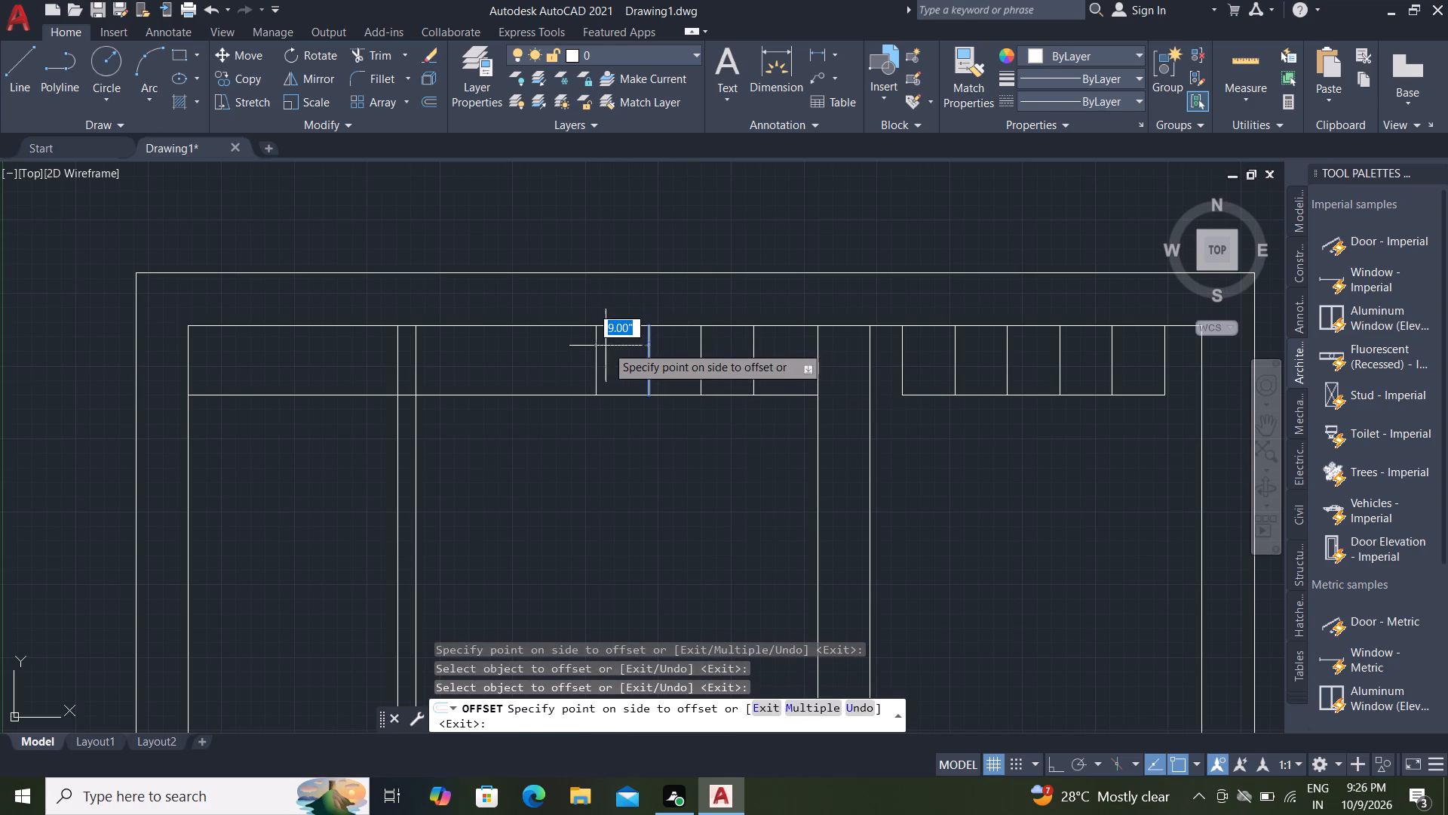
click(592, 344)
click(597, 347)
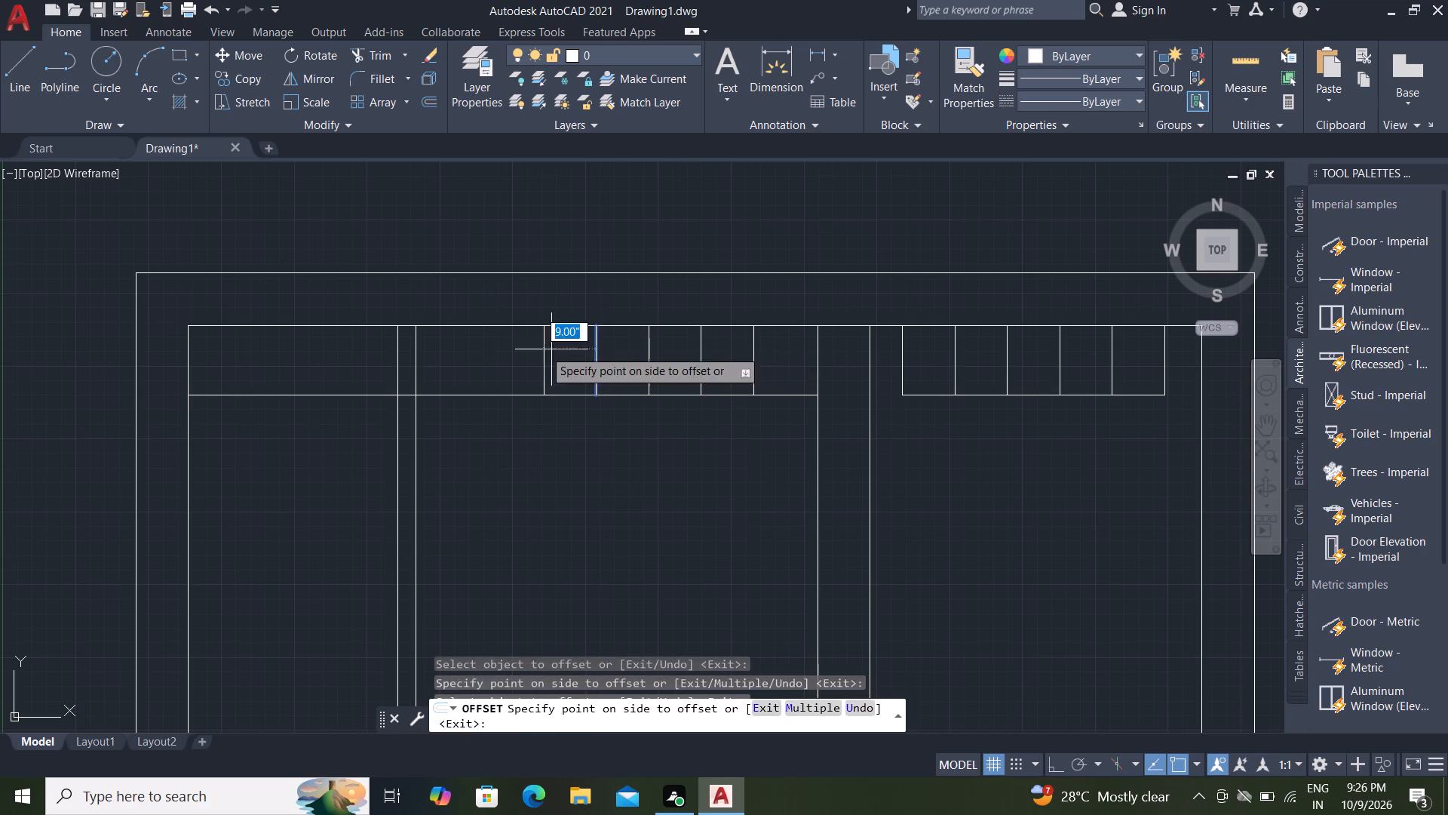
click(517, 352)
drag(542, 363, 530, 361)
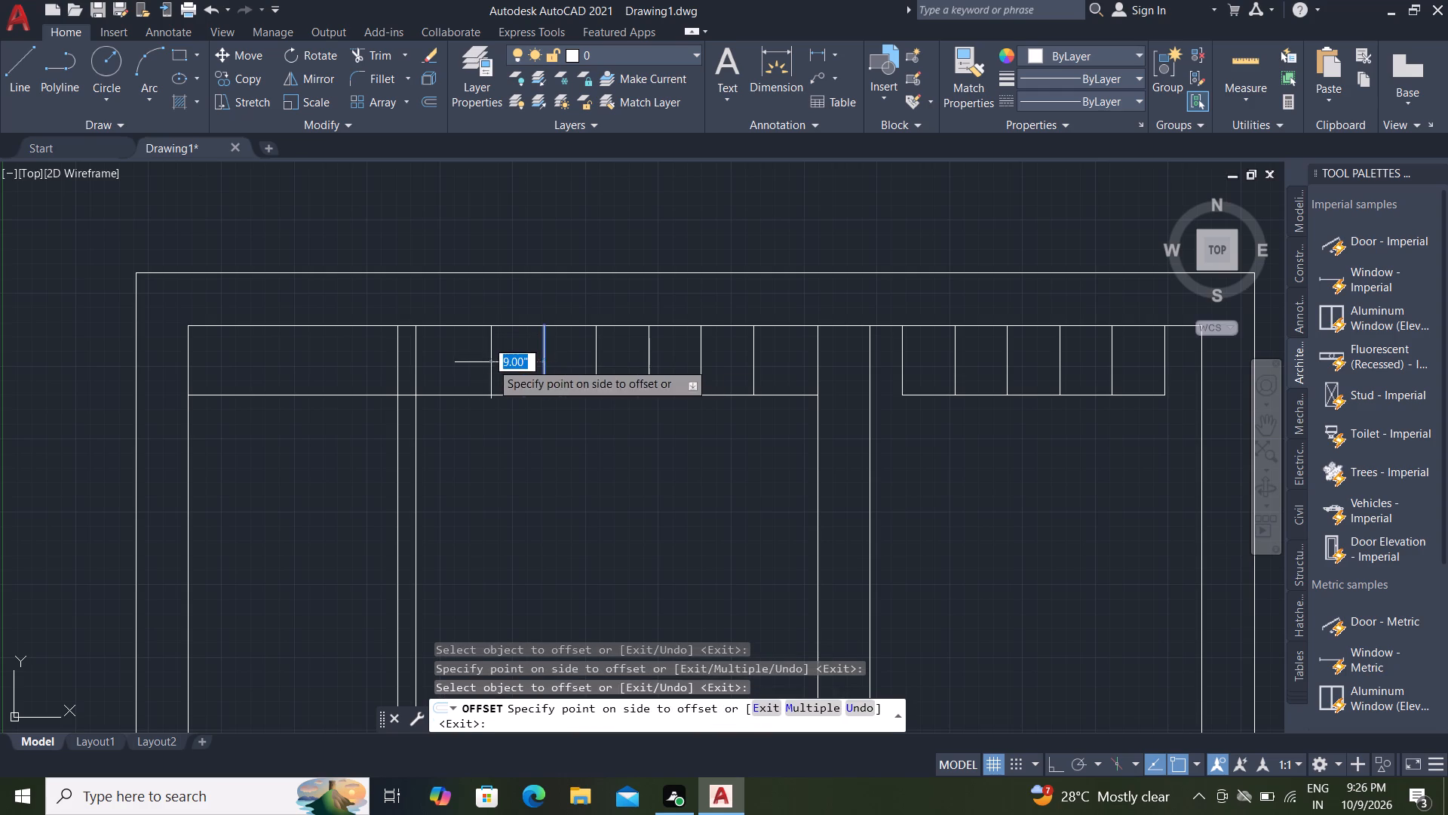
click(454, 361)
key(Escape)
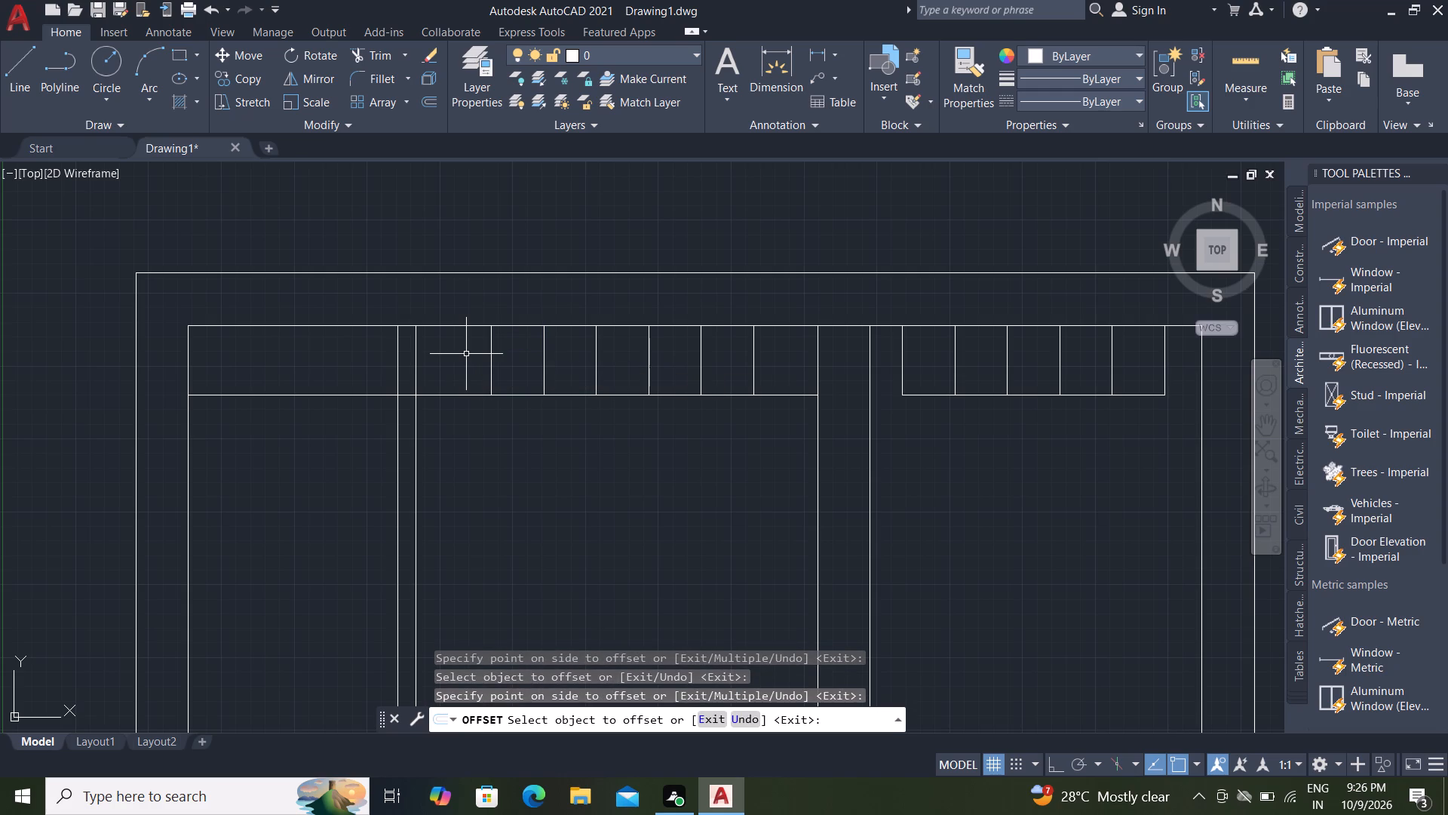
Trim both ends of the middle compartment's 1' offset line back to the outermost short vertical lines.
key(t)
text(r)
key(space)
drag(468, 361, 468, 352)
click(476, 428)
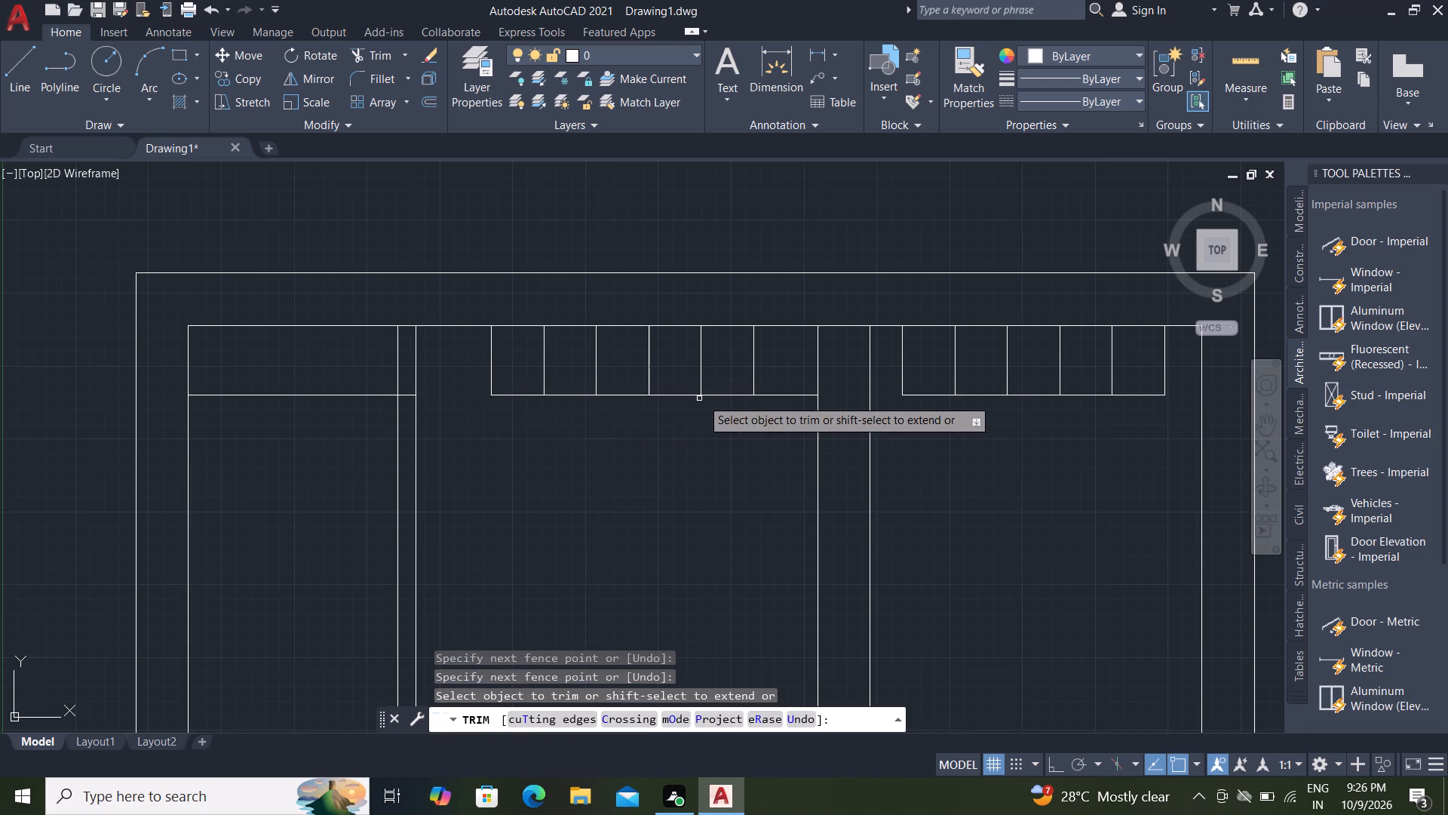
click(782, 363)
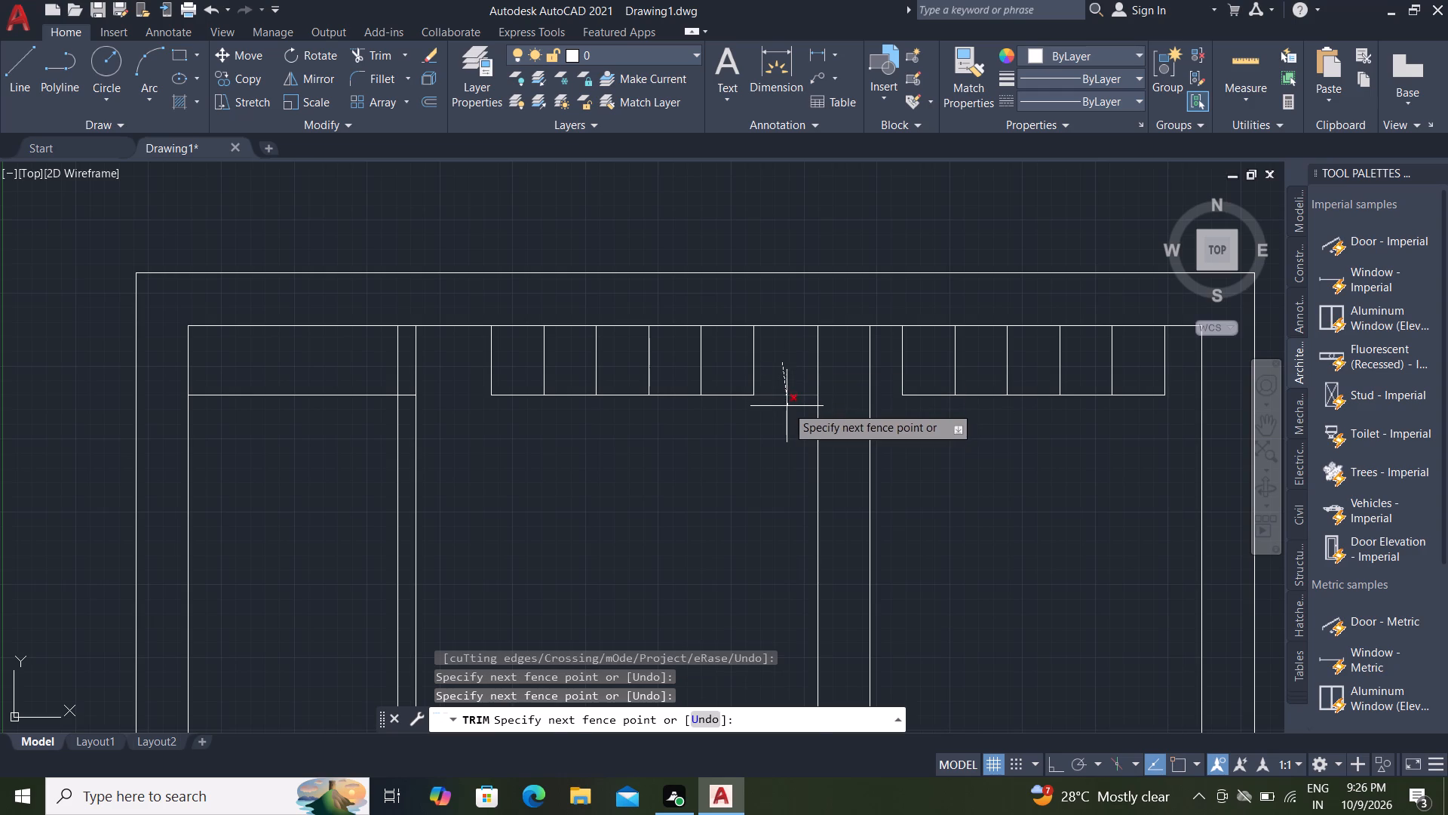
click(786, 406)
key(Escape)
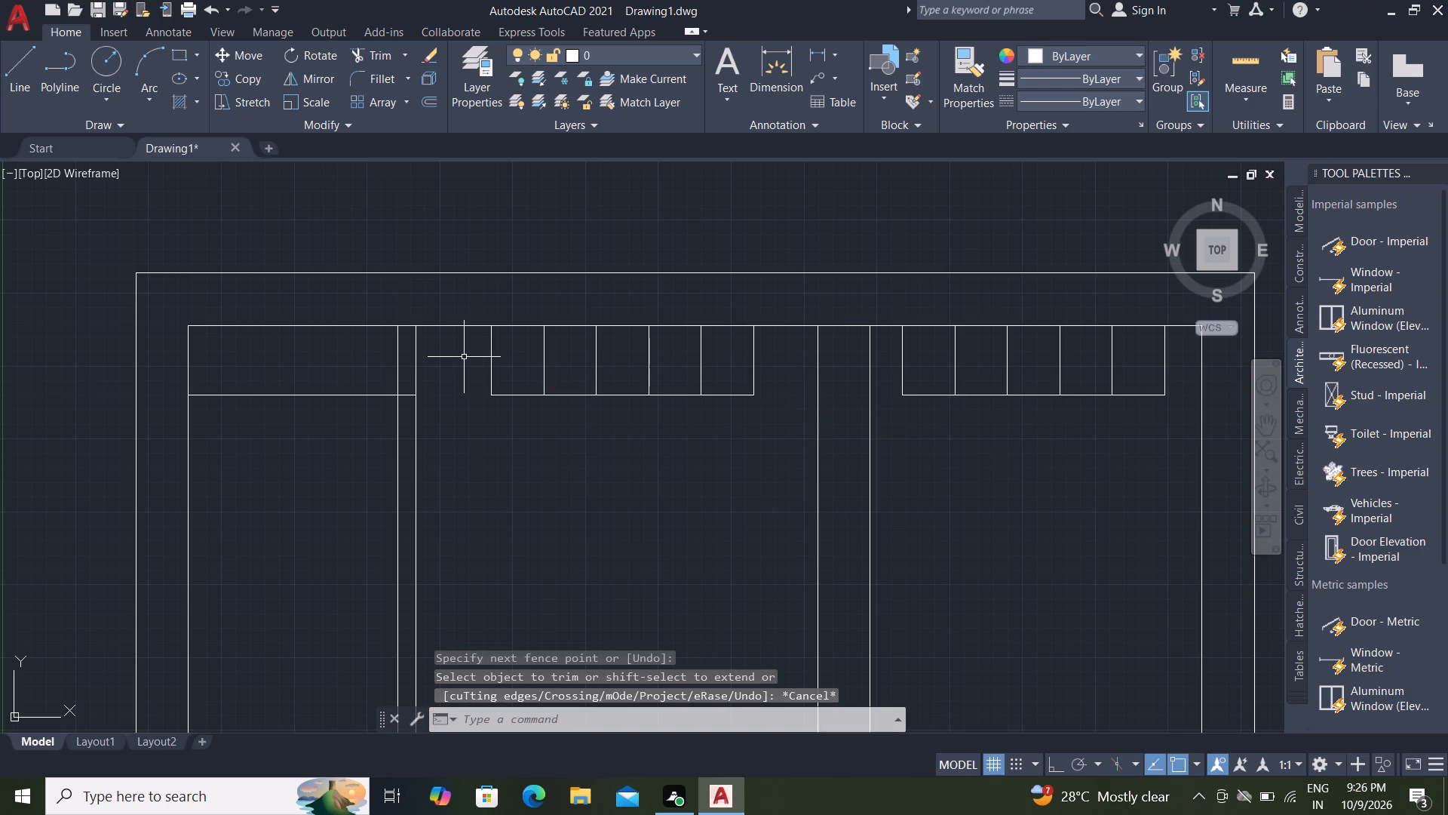
Trim away all the short vertical lines in the middle compartment's top strip.
key(t)
key(r)
key(space)
click(463, 352)
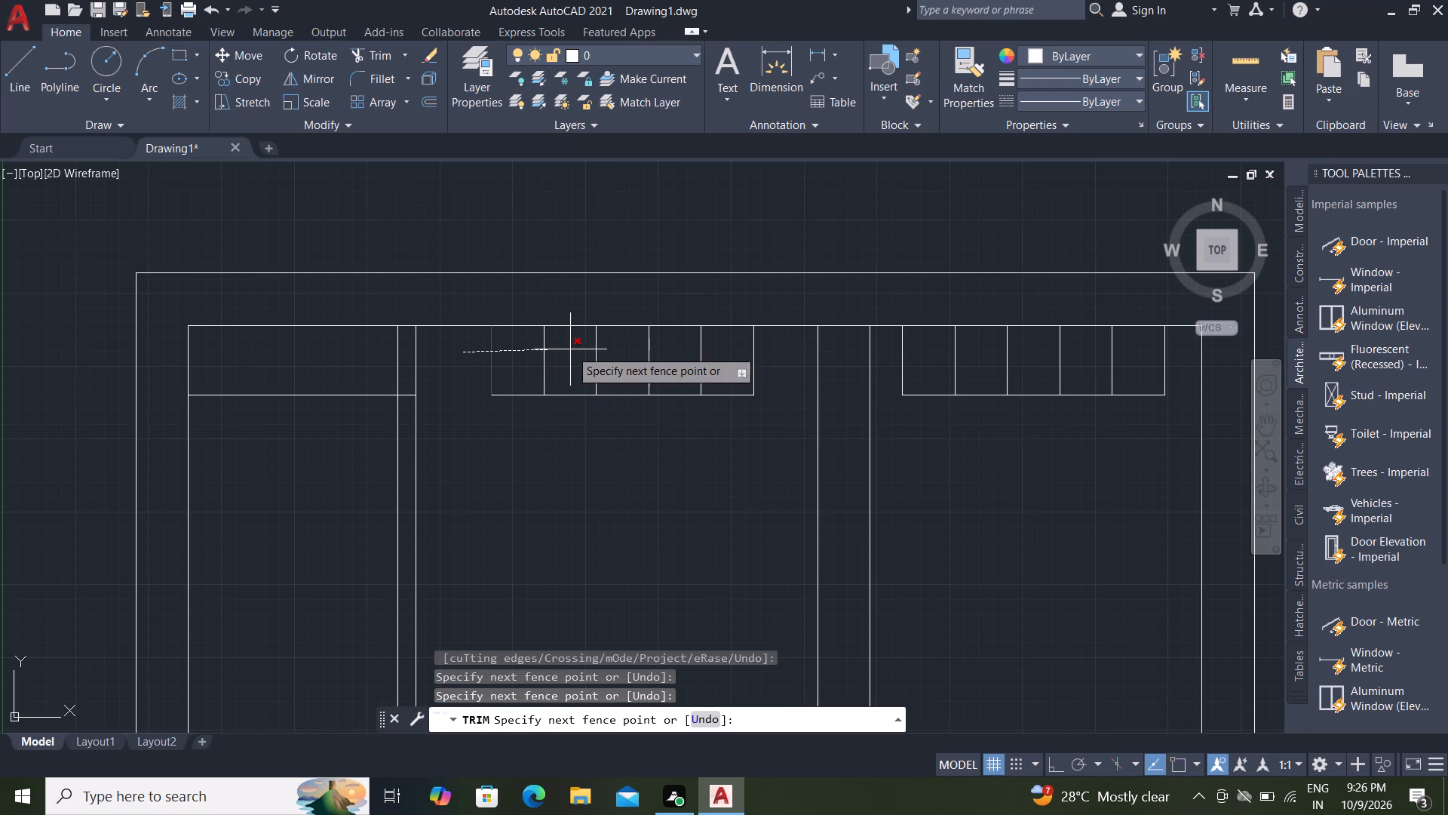
click(775, 364)
key(Escape)
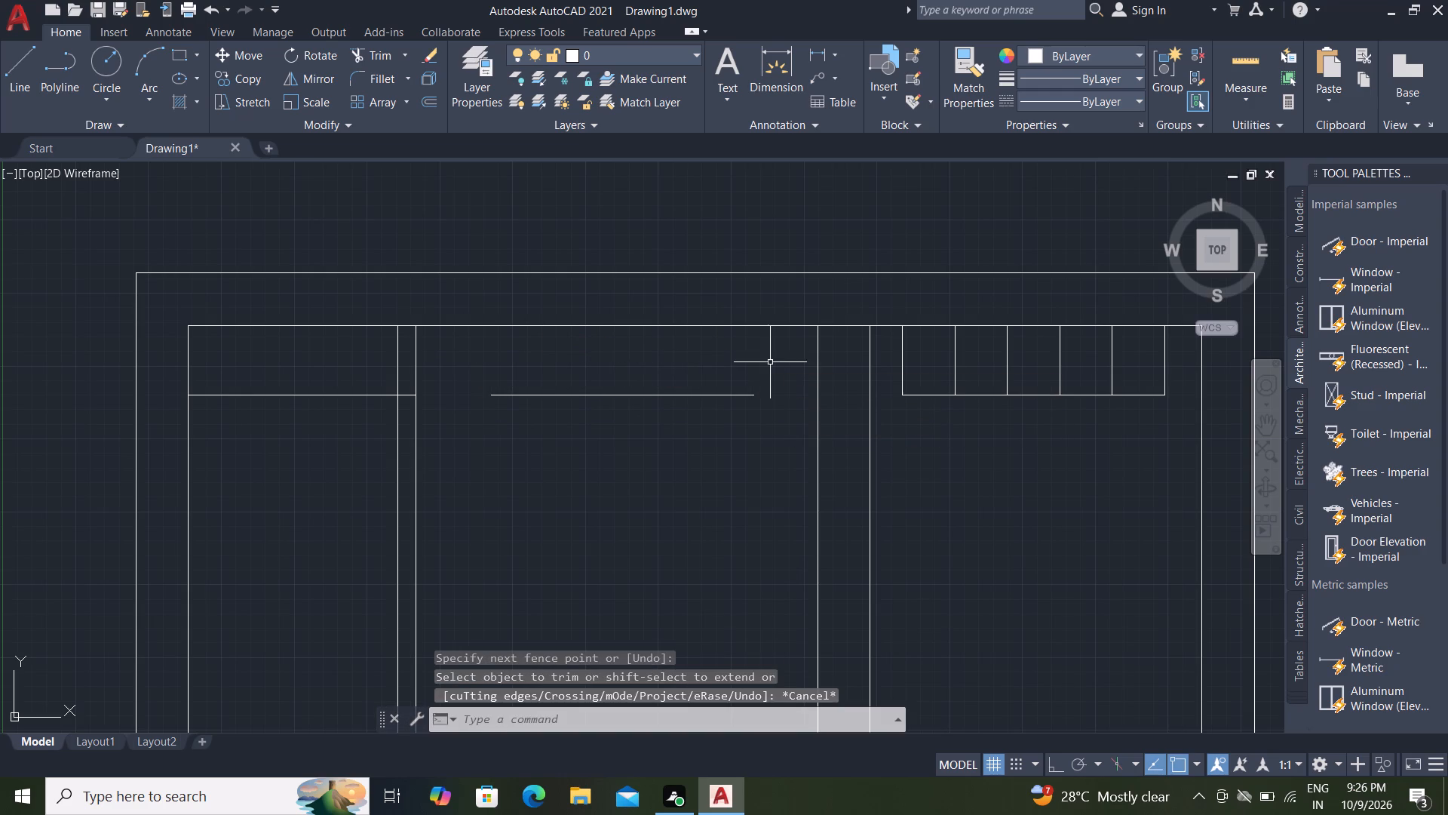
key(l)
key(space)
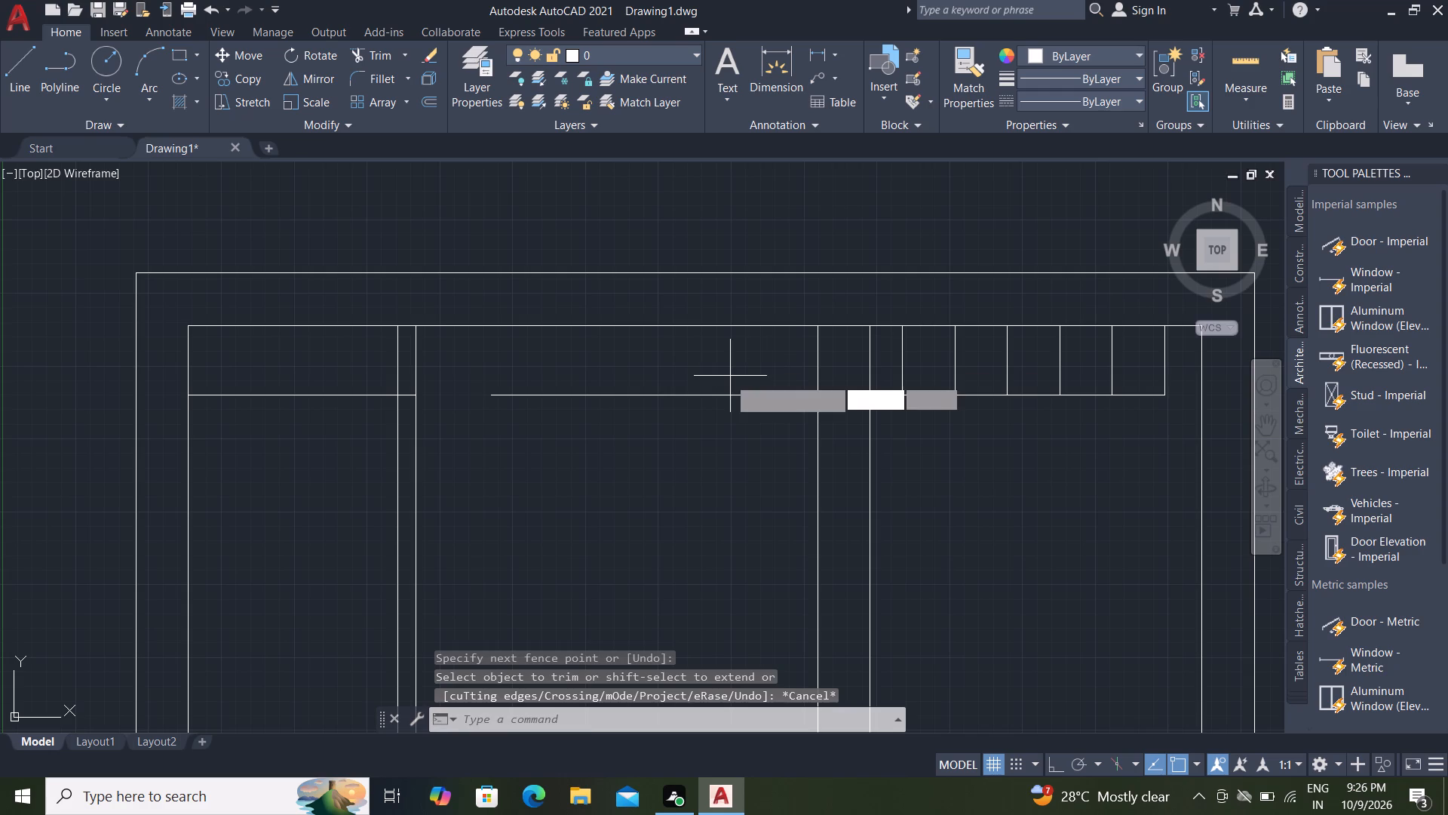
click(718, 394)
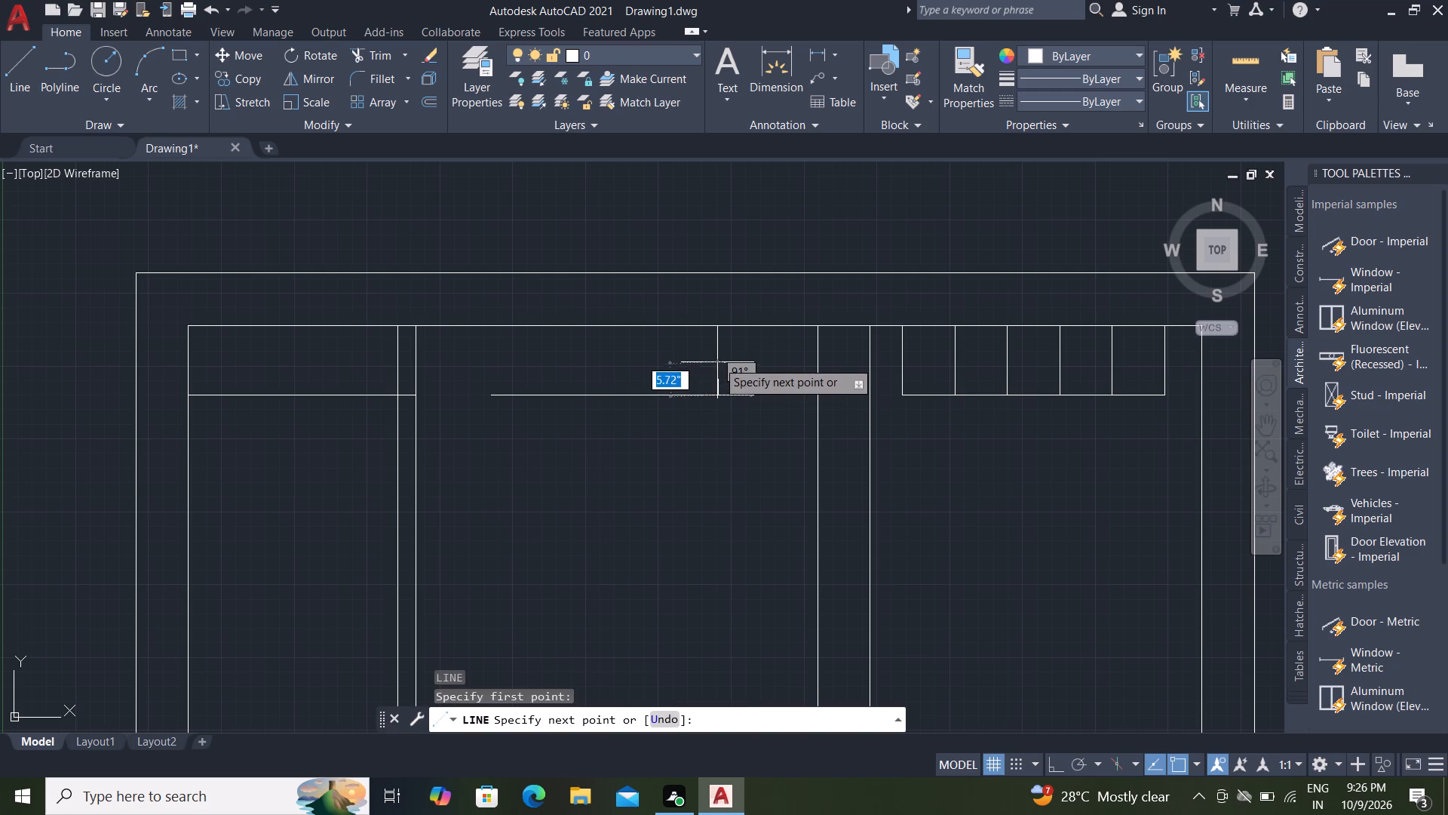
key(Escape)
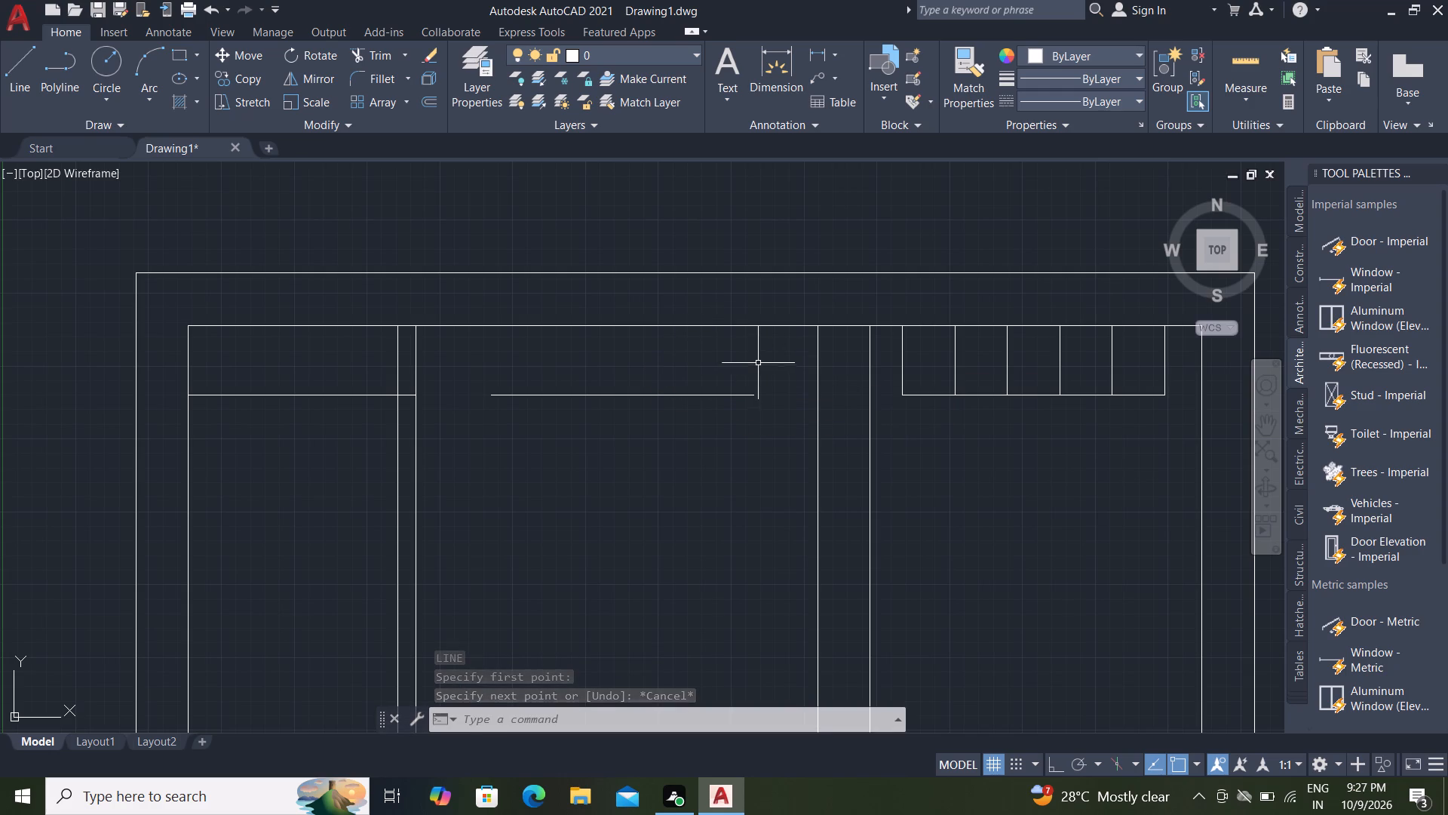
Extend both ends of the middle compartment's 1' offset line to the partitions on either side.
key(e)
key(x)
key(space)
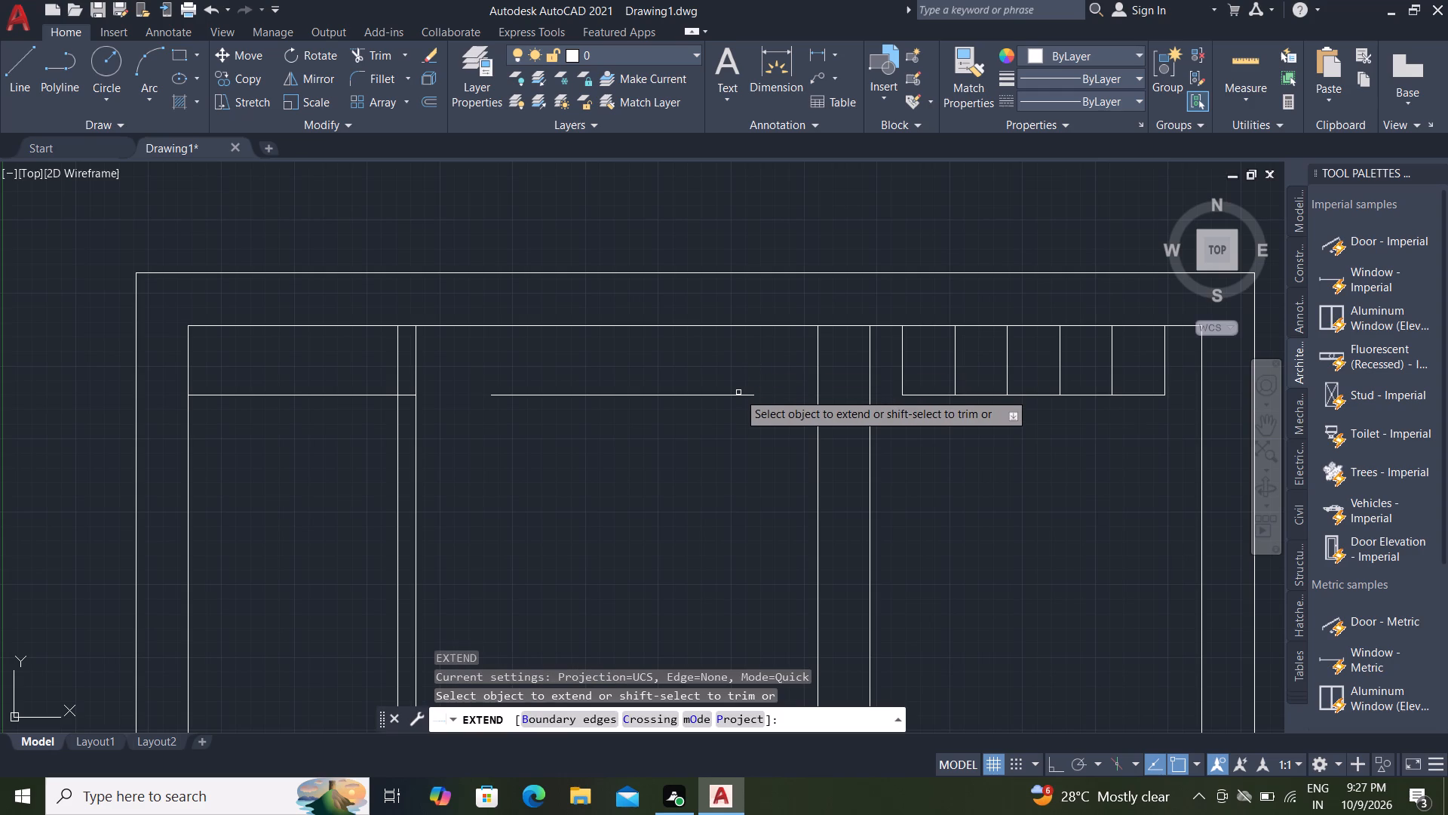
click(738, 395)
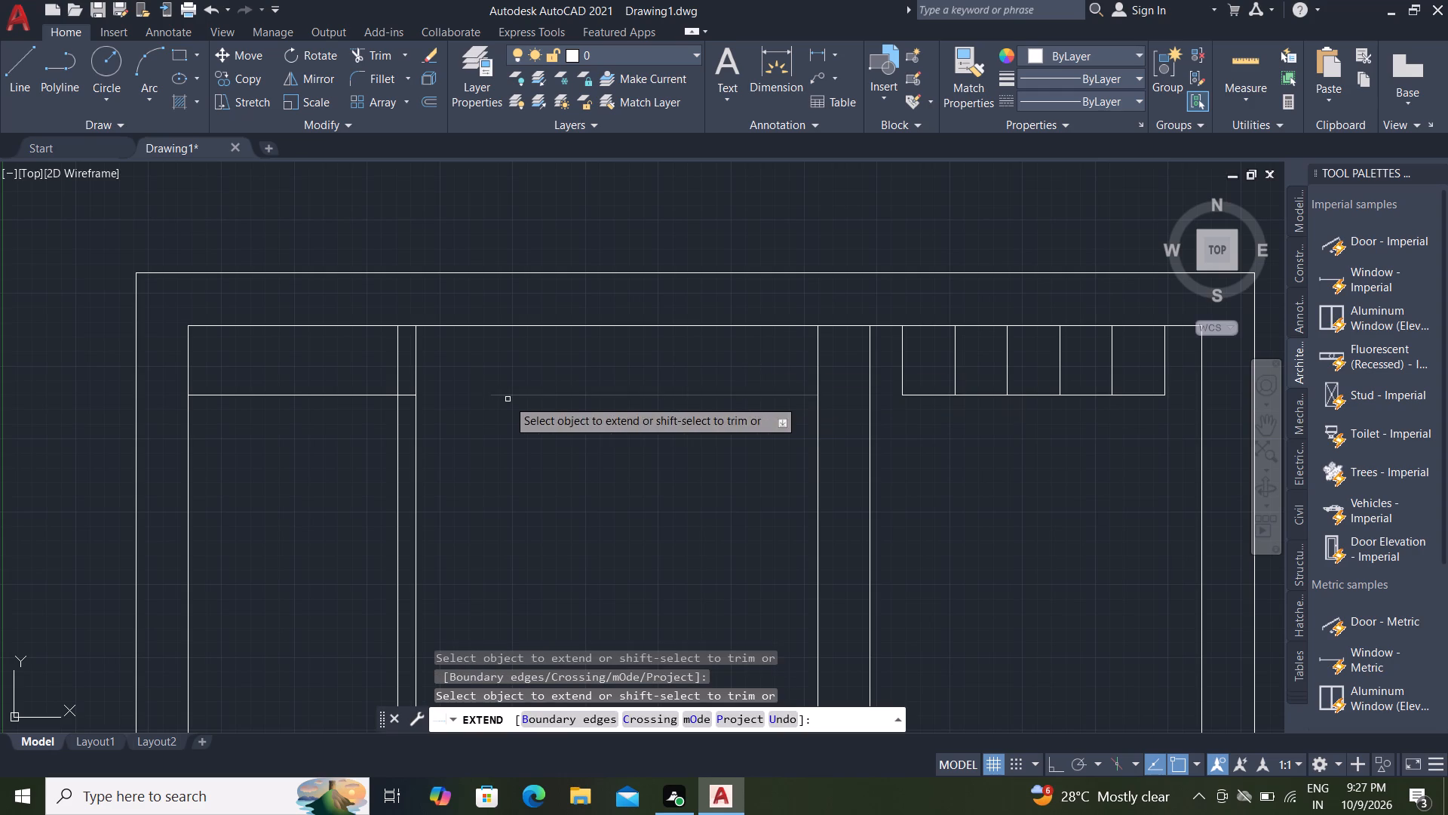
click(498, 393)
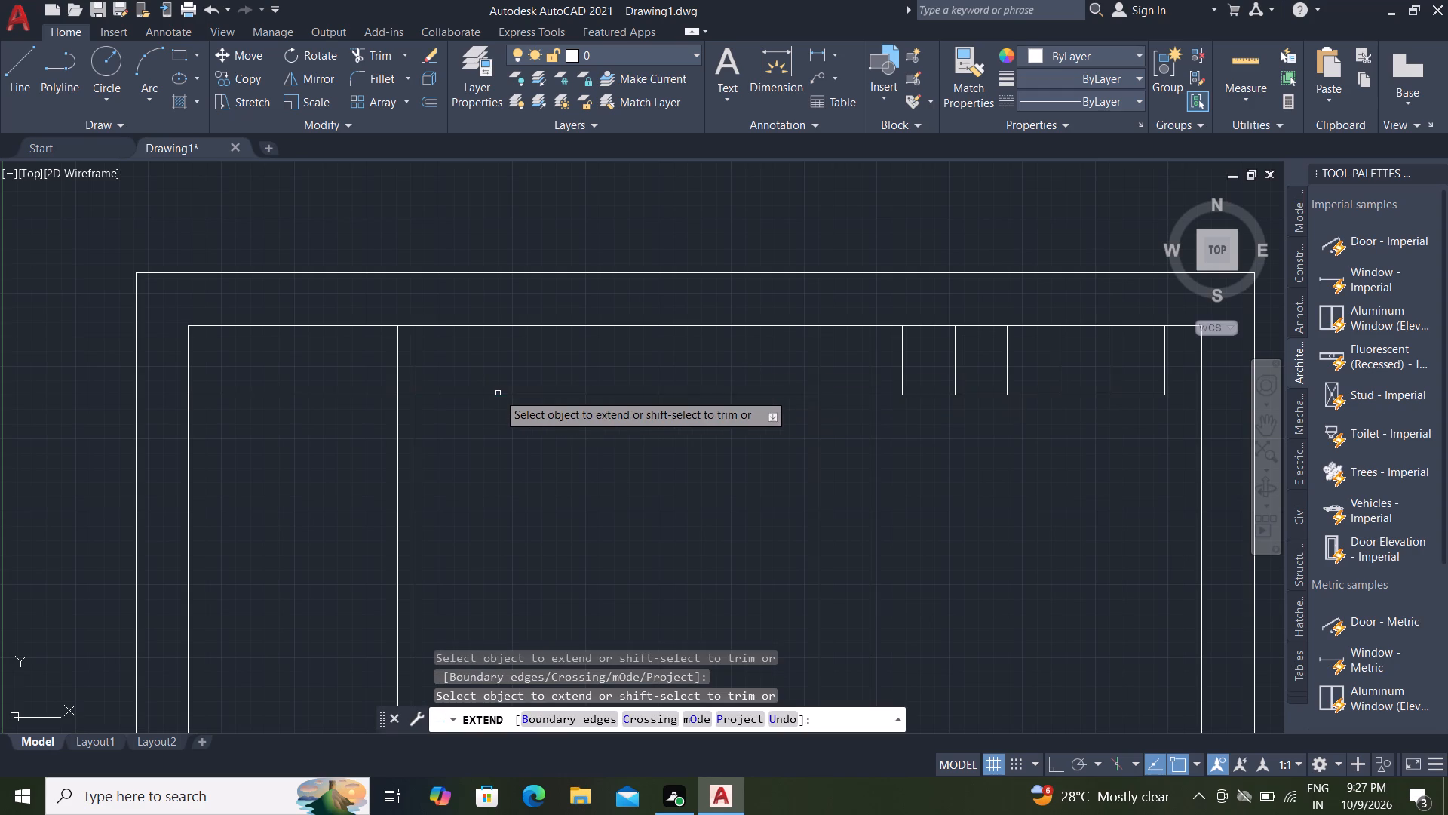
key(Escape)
Draw a short vertical line from the middle compartment's 1' offset line up to the inner top wall line, just left of the 9" partition.
text(l)
key(space)
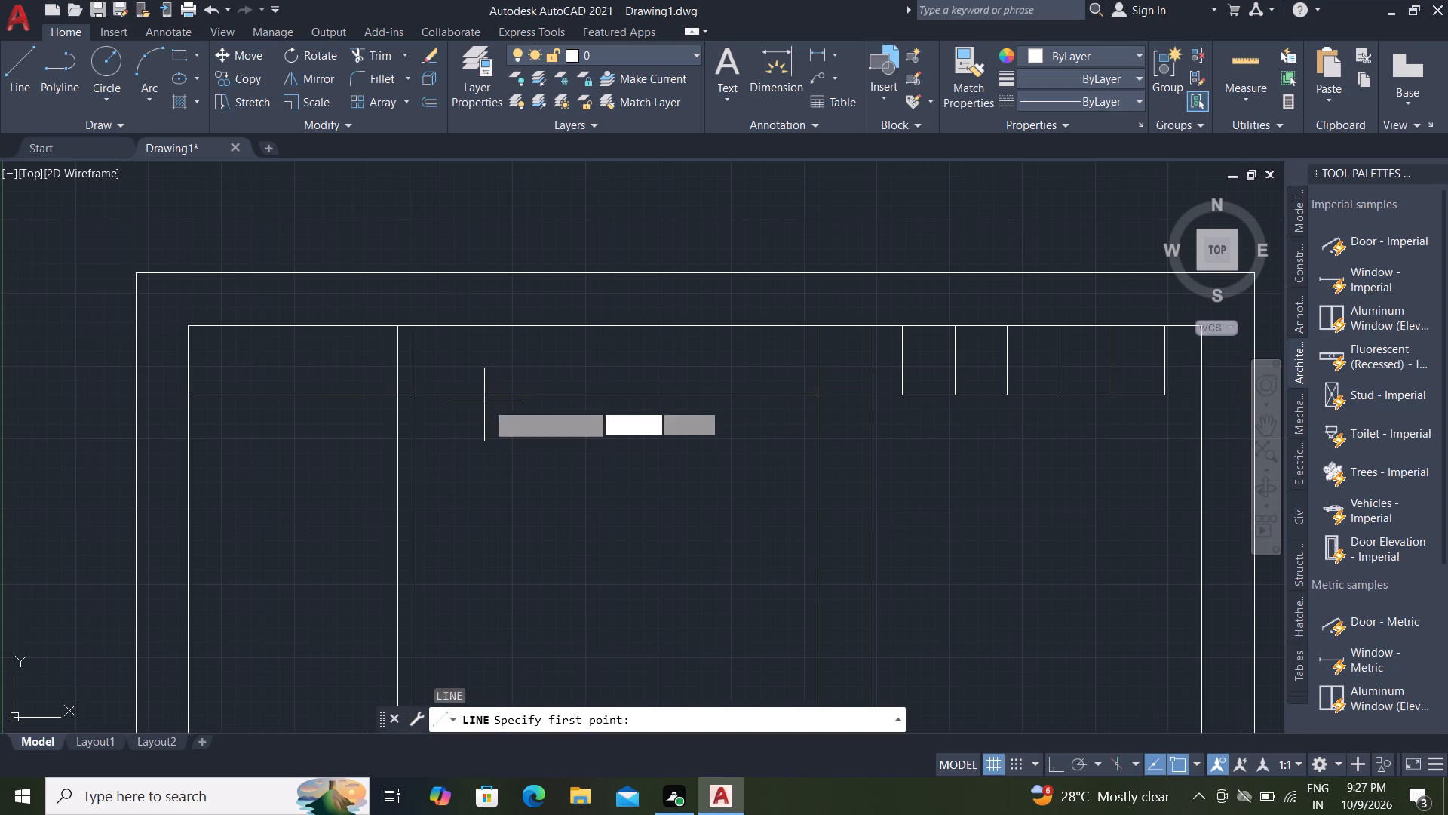
click(784, 394)
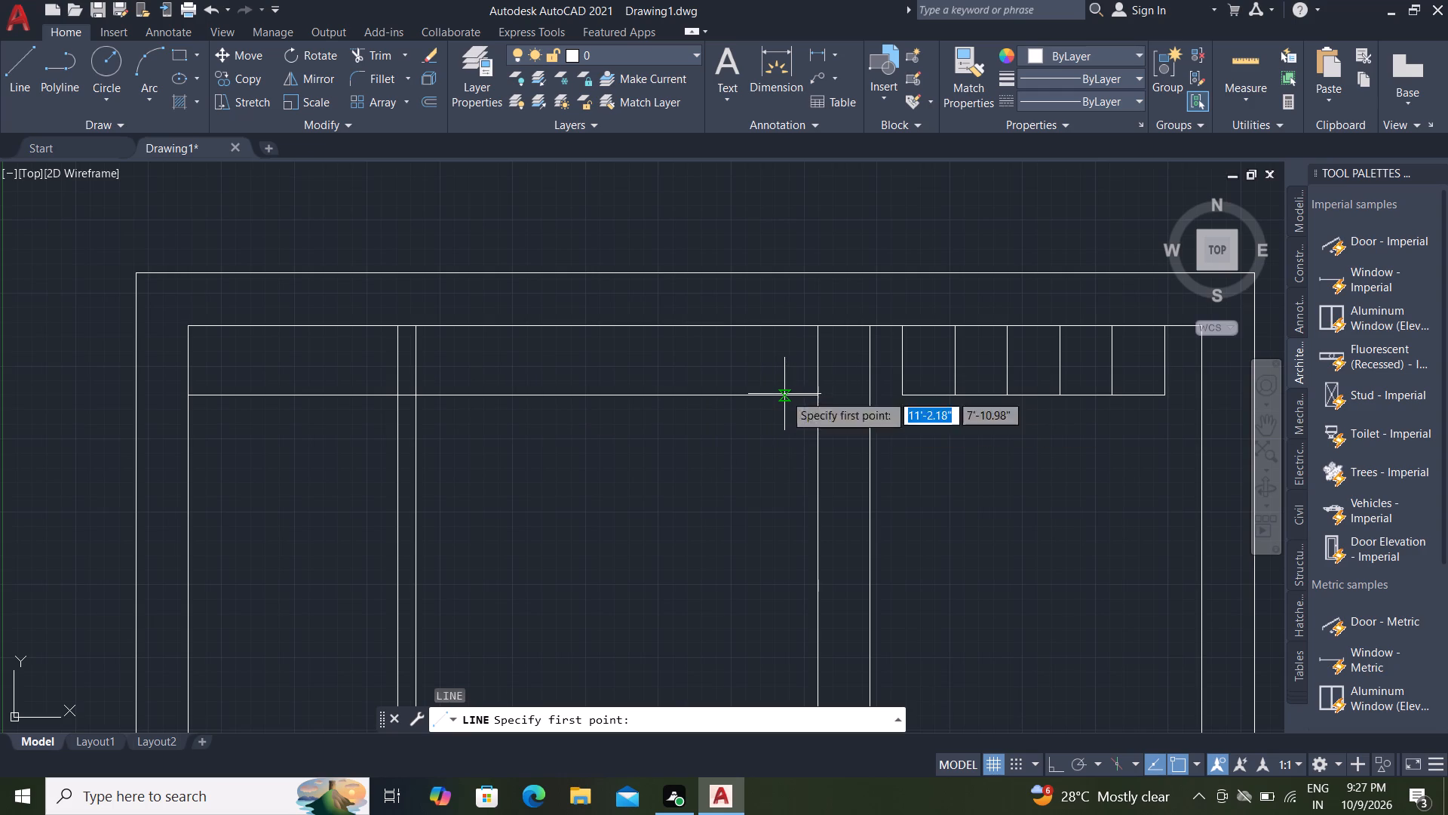
click(784, 326)
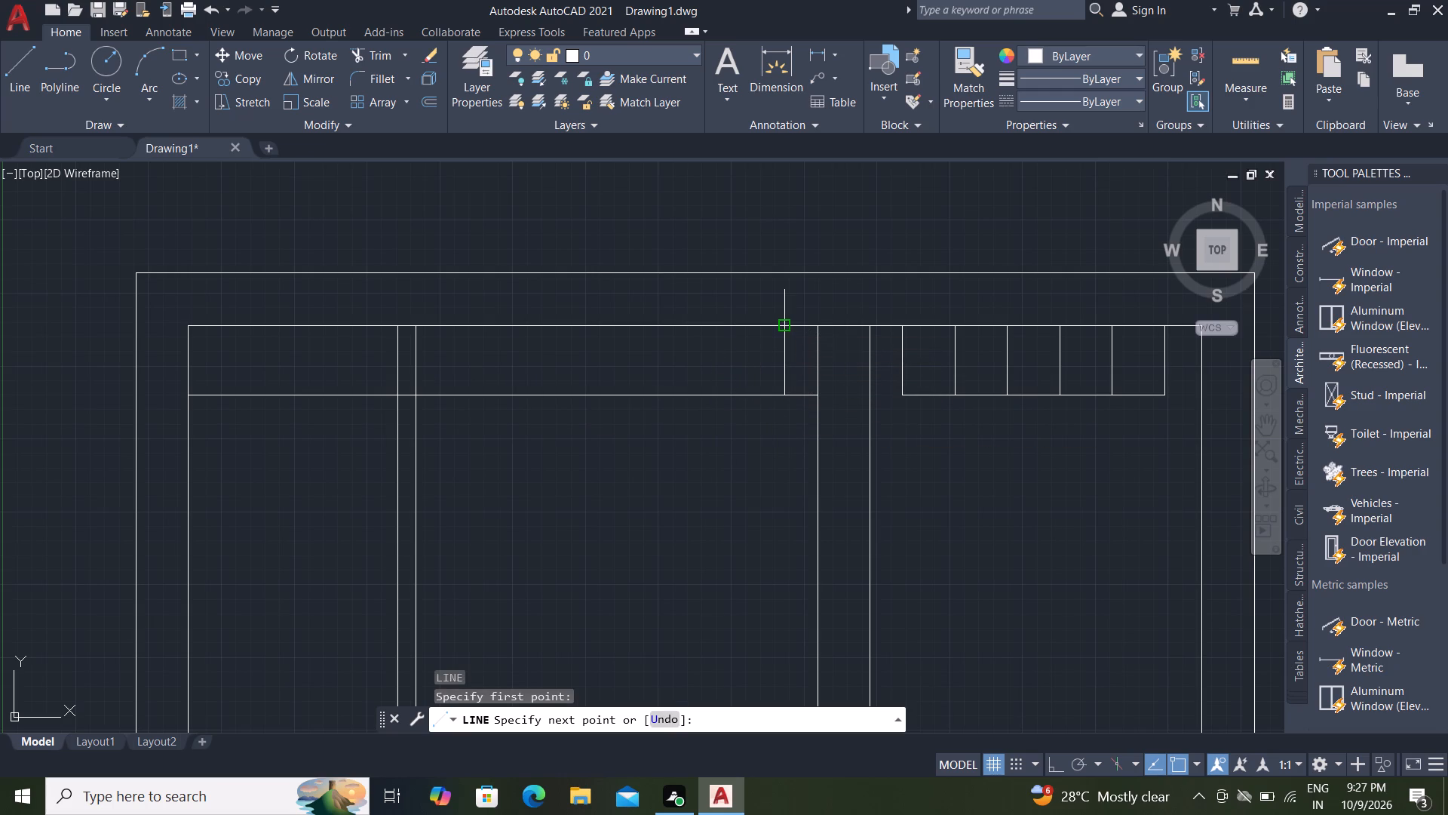
key(Escape)
Offset the new short vertical line 11" to the left in the middle compartment's top strip.
text(o)
key(space)
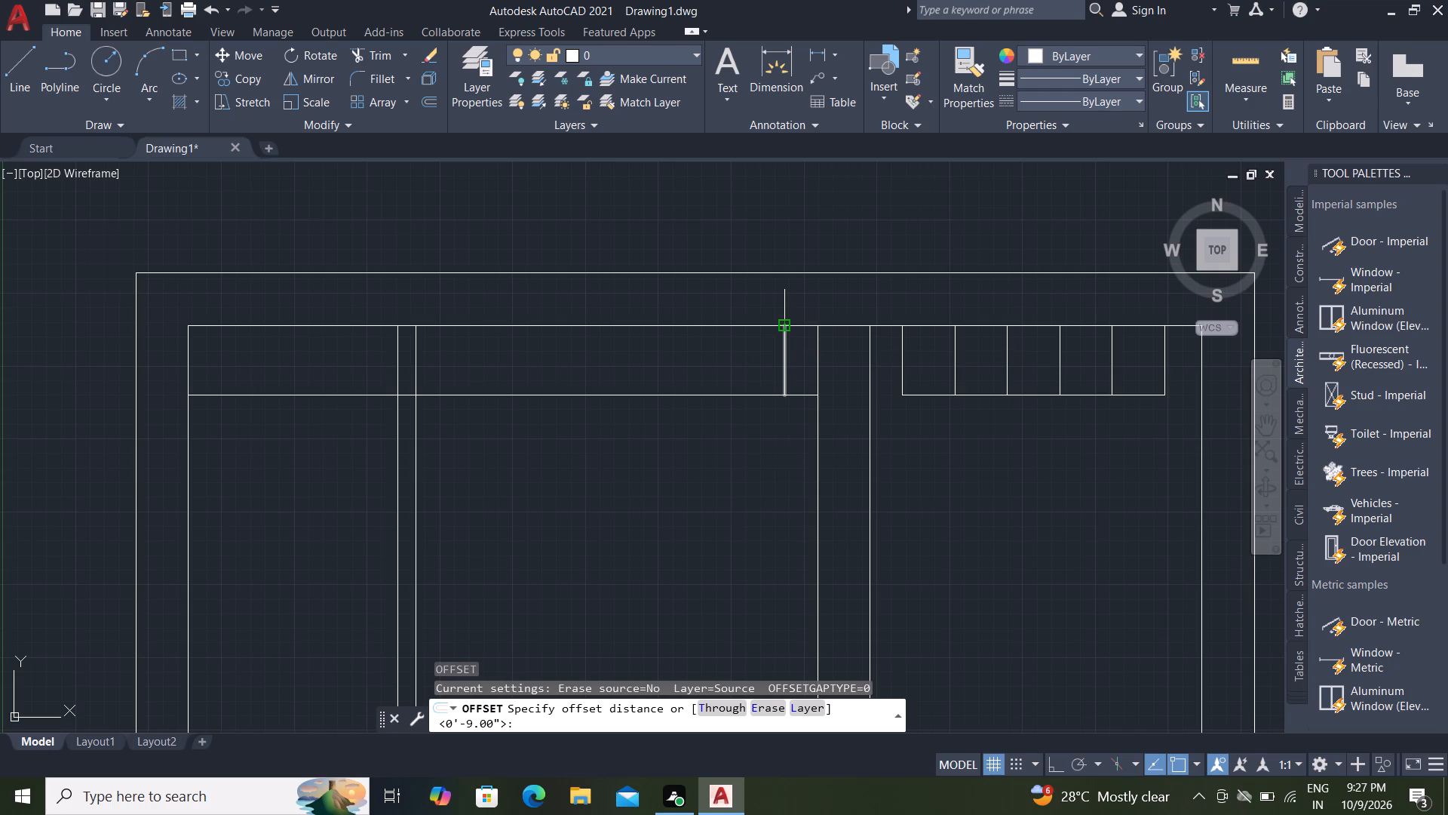
text(11)
key(shift+quotedbl)
key(Return)
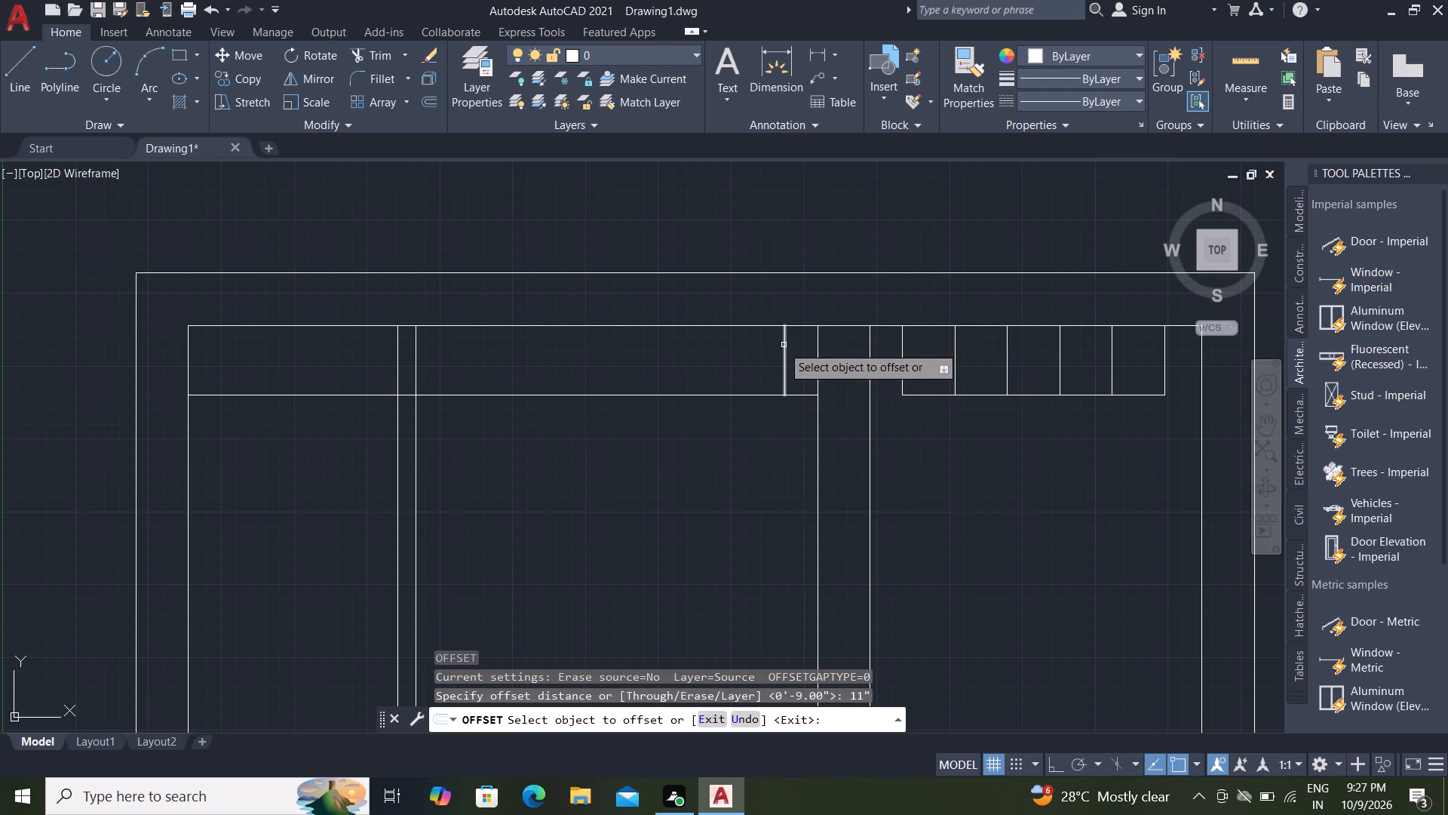
click(785, 354)
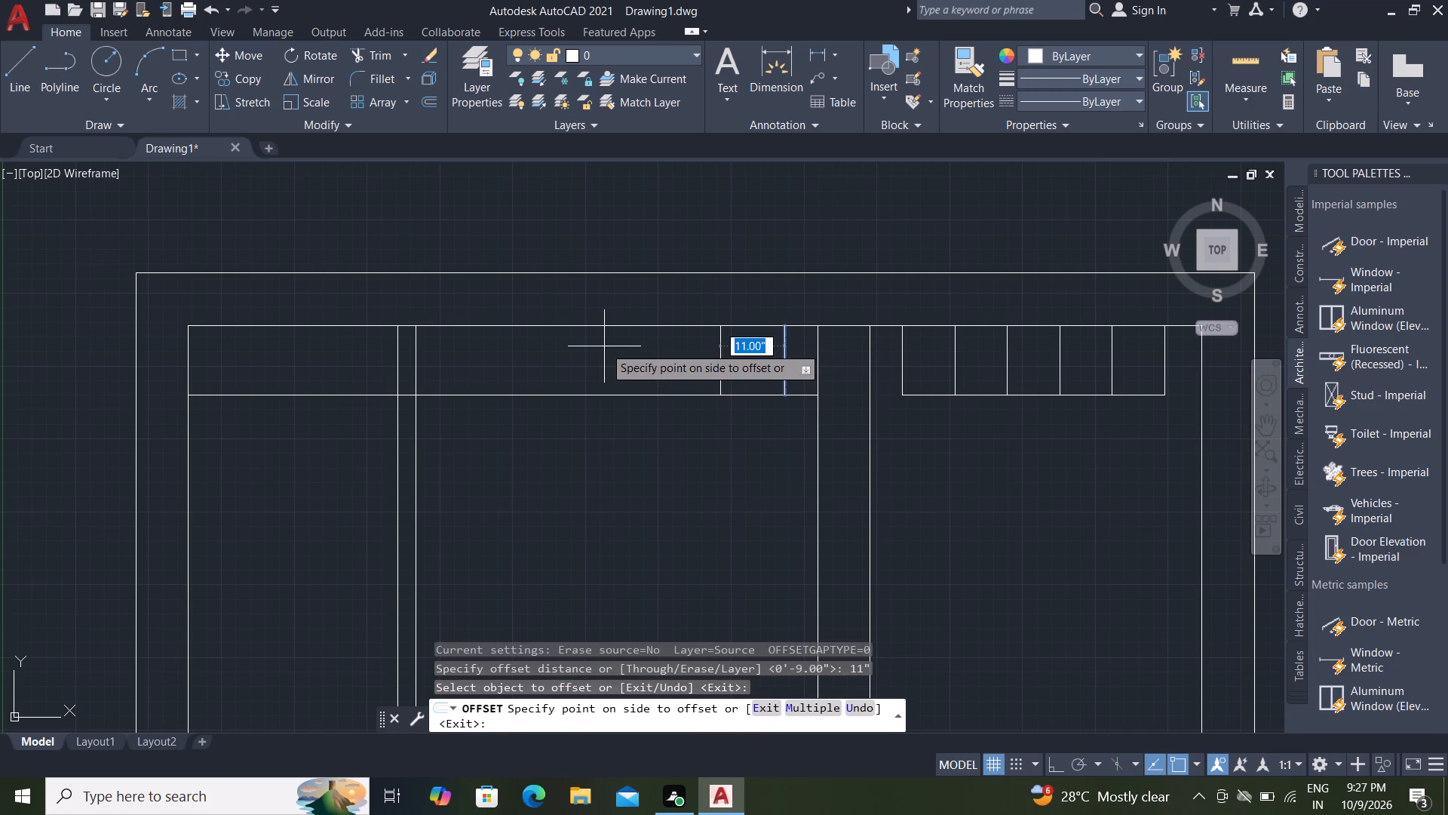
click(604, 346)
key(Escape)
key(Escape)
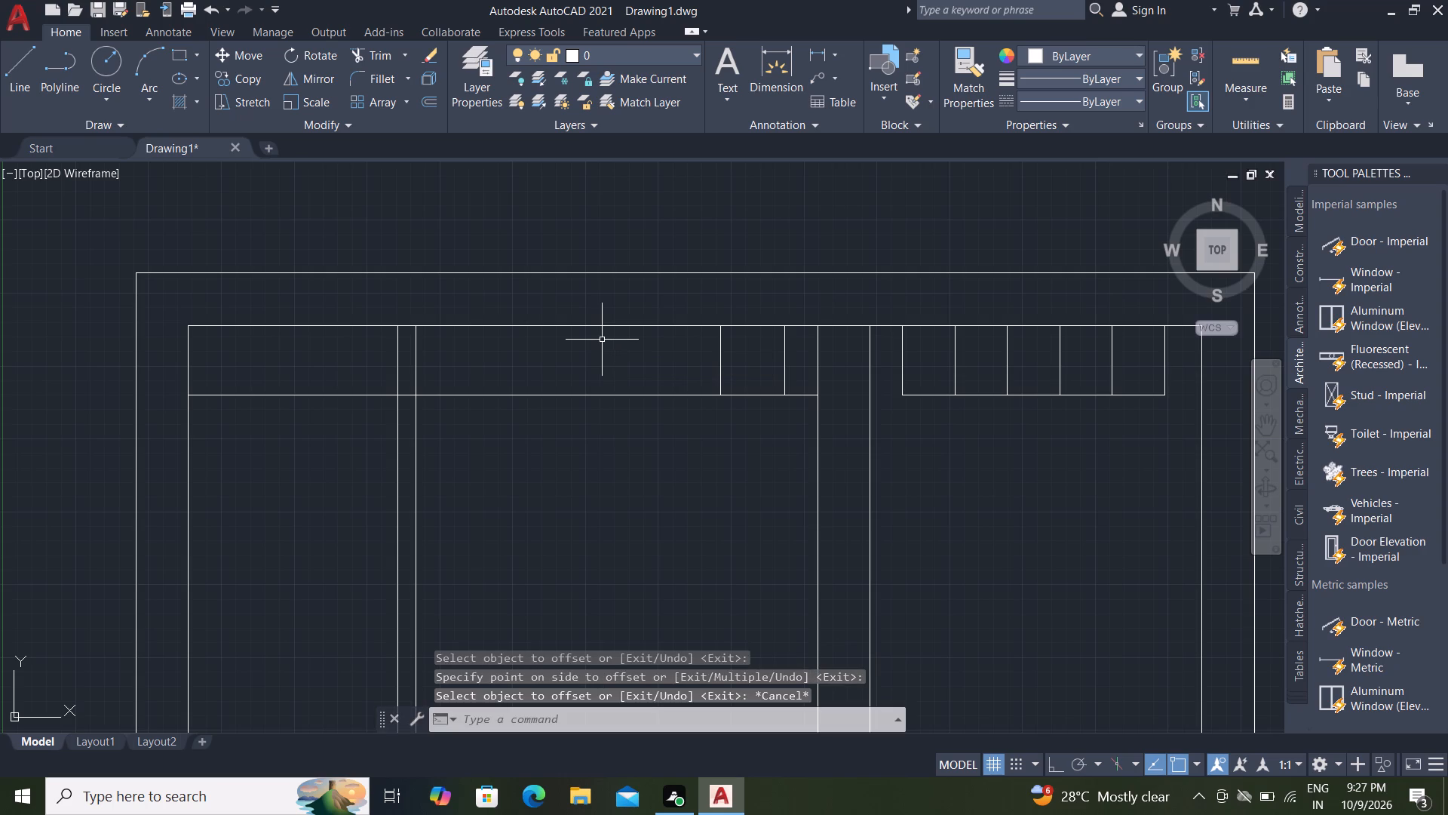
Offset the 11" copy at 9" spacing, making five successive copies toward the thin partition on its left.
text(o 9)
key(shift+quotedbl)
key(Return)
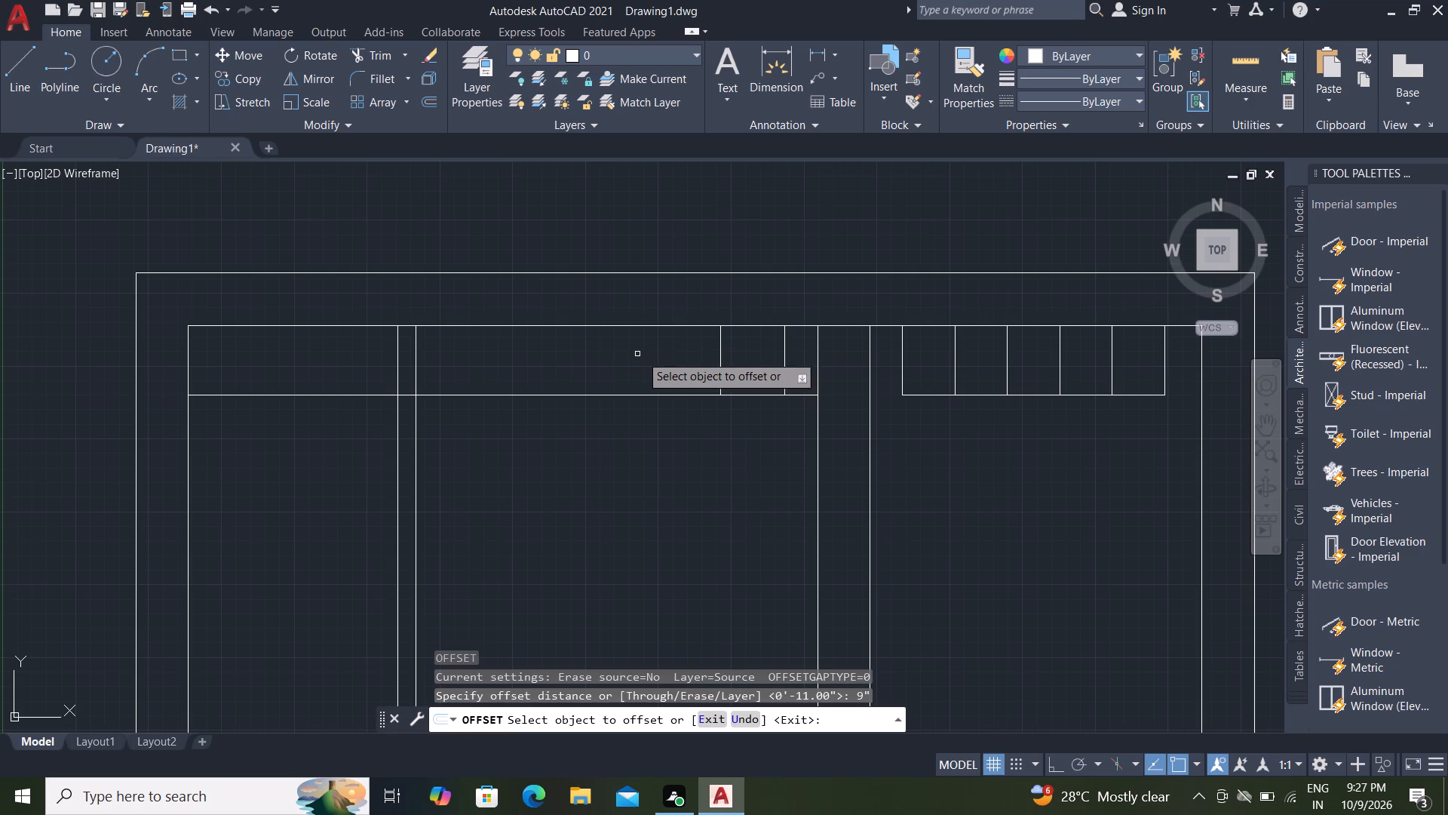
click(720, 362)
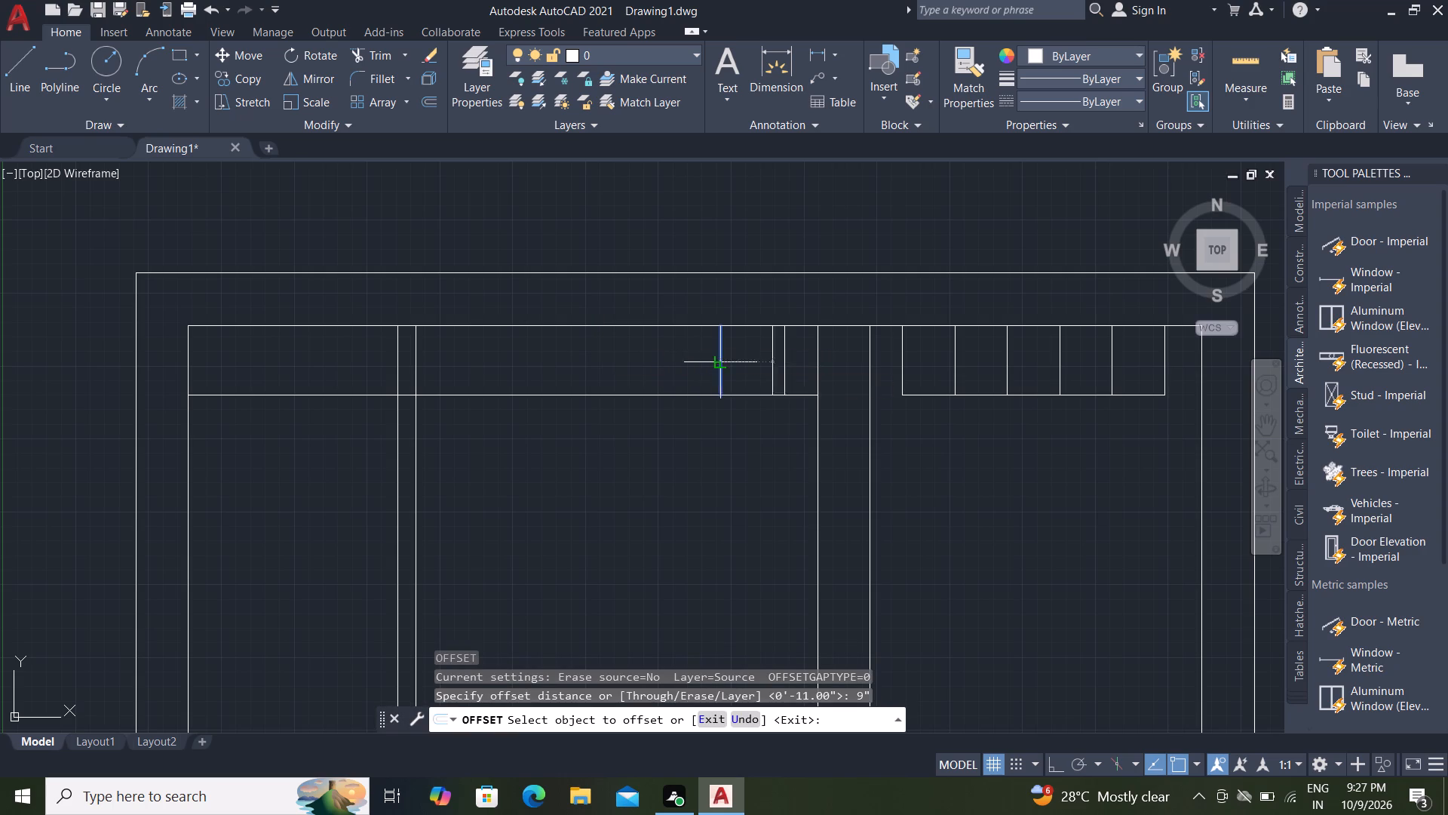
click(645, 349)
click(668, 357)
click(601, 361)
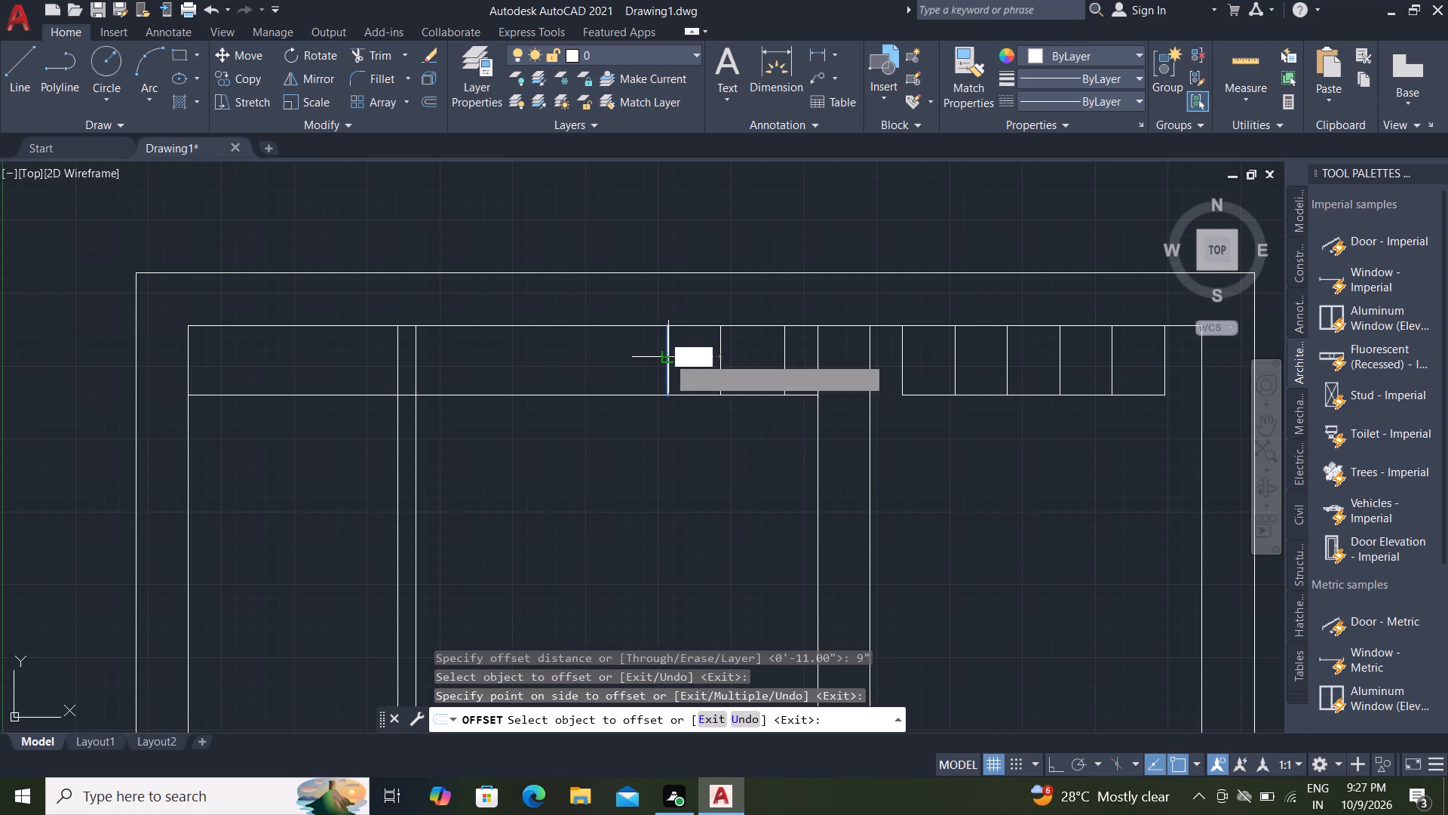
click(576, 343)
click(615, 347)
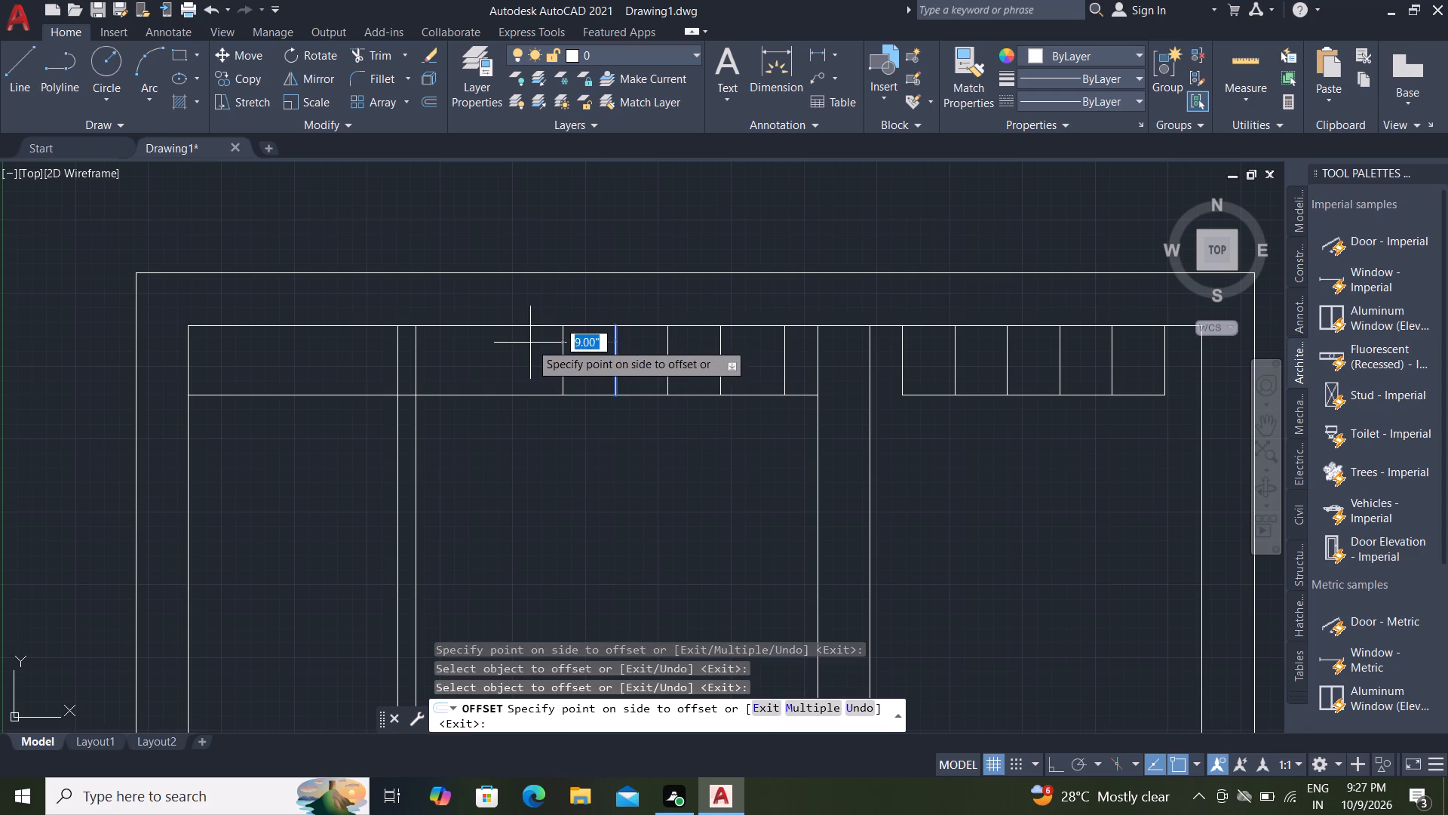
click(530, 343)
click(566, 336)
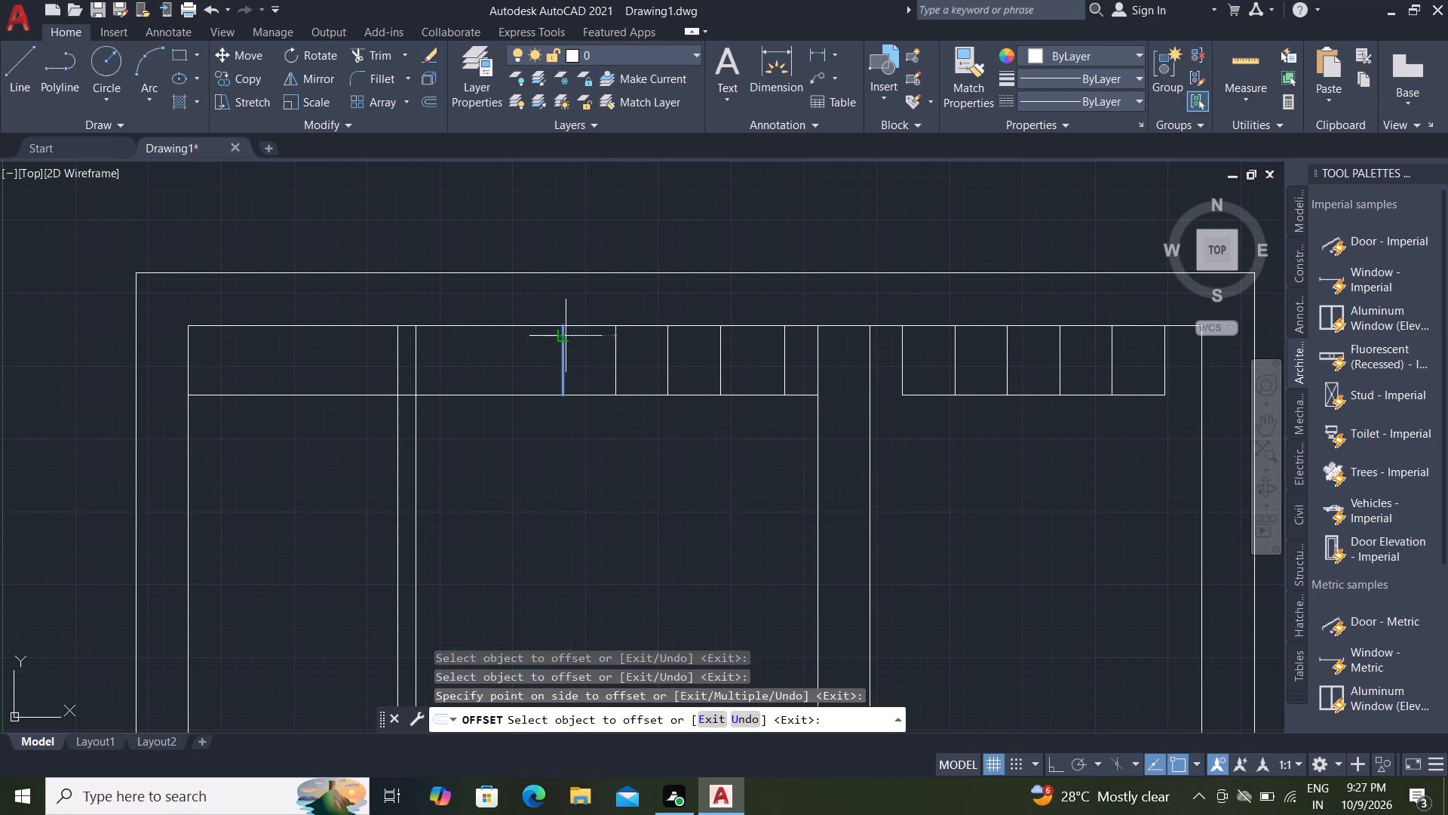
click(436, 346)
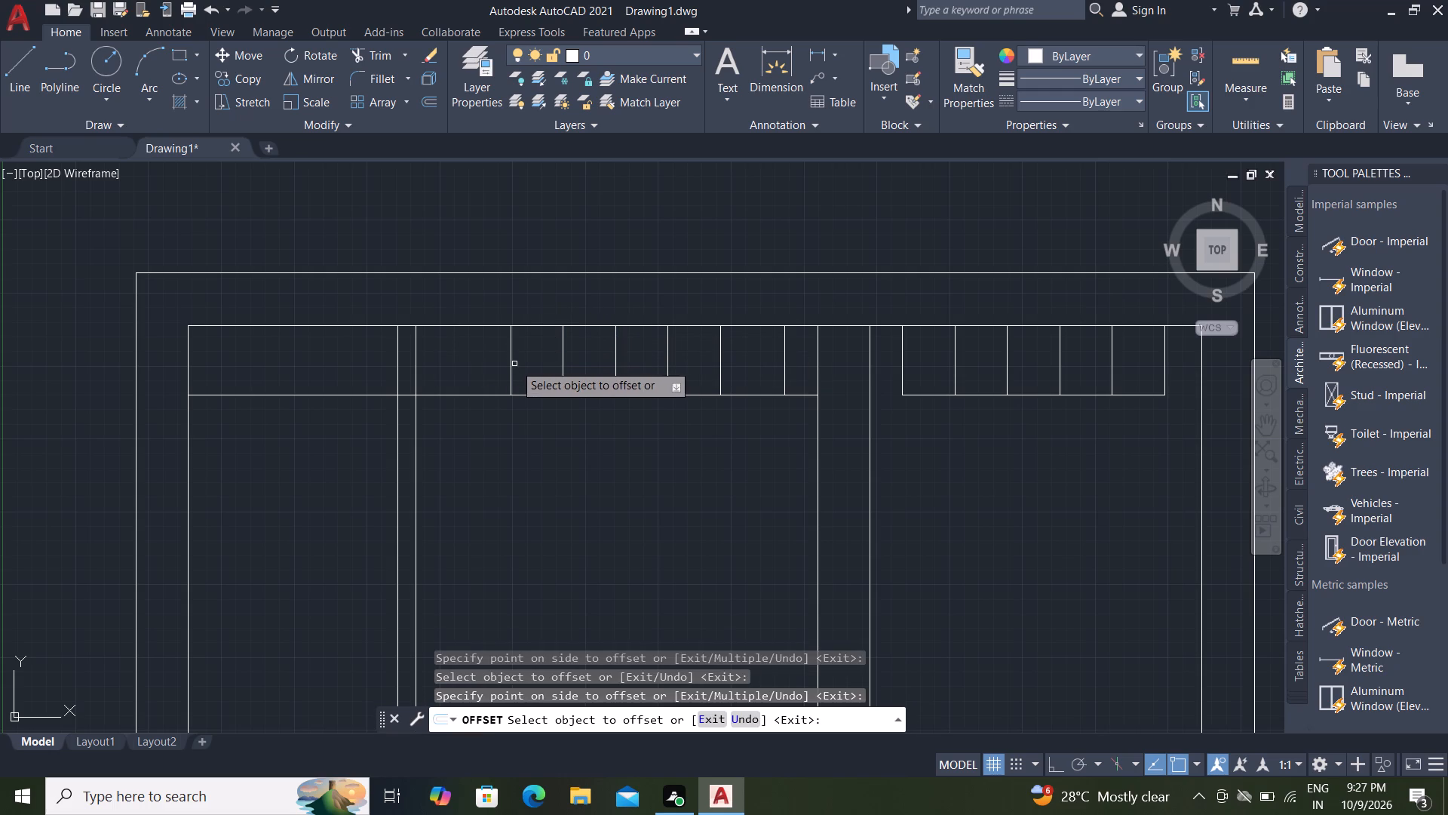
click(511, 361)
click(466, 365)
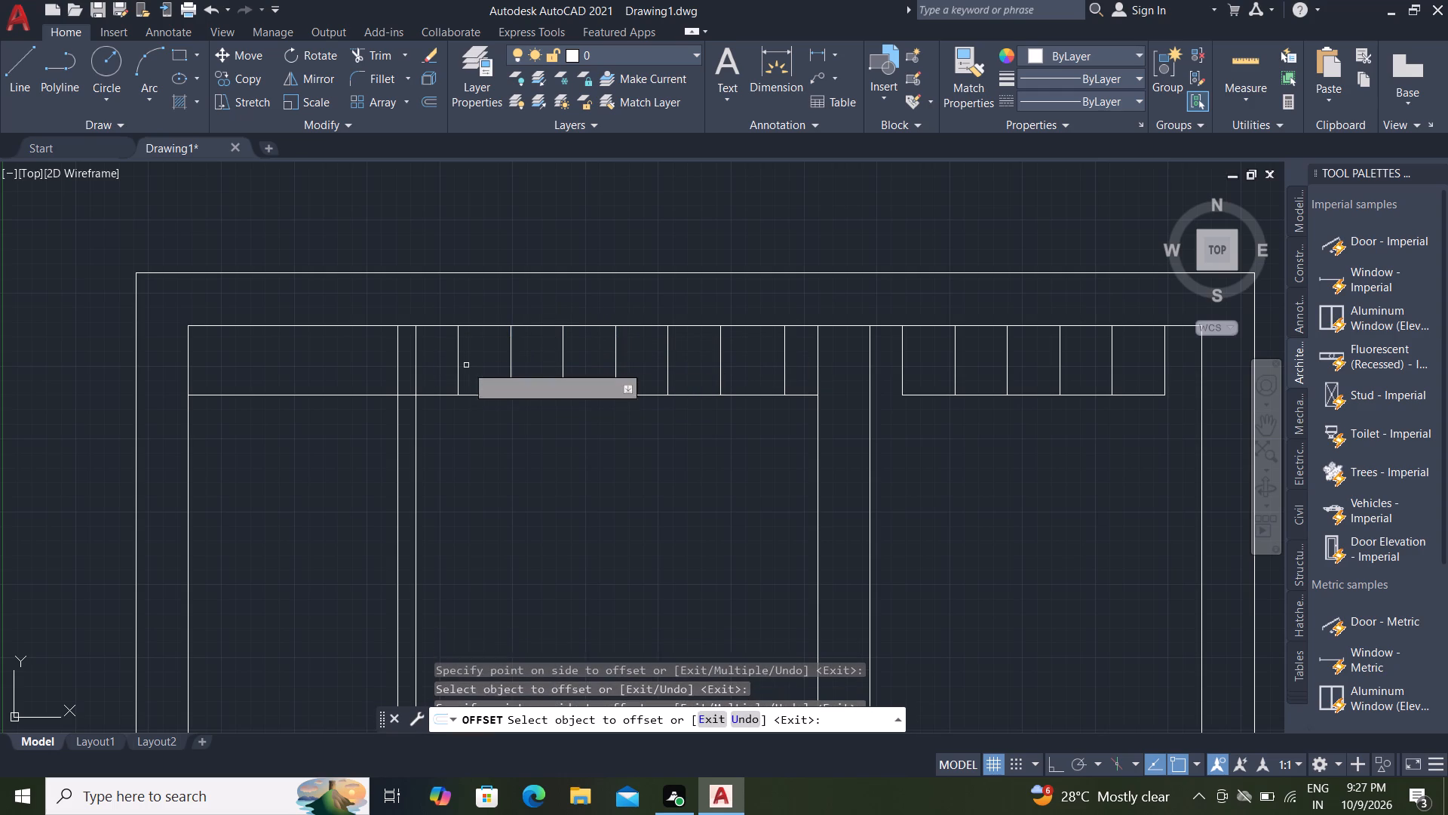
key(Escape)
Trim the middle compartment's 1' strip line beyond its outermost 9" divisions, and remove the short vertical line nearest the 9" partition.
text(tr)
key(space)
click(434, 375)
click(449, 425)
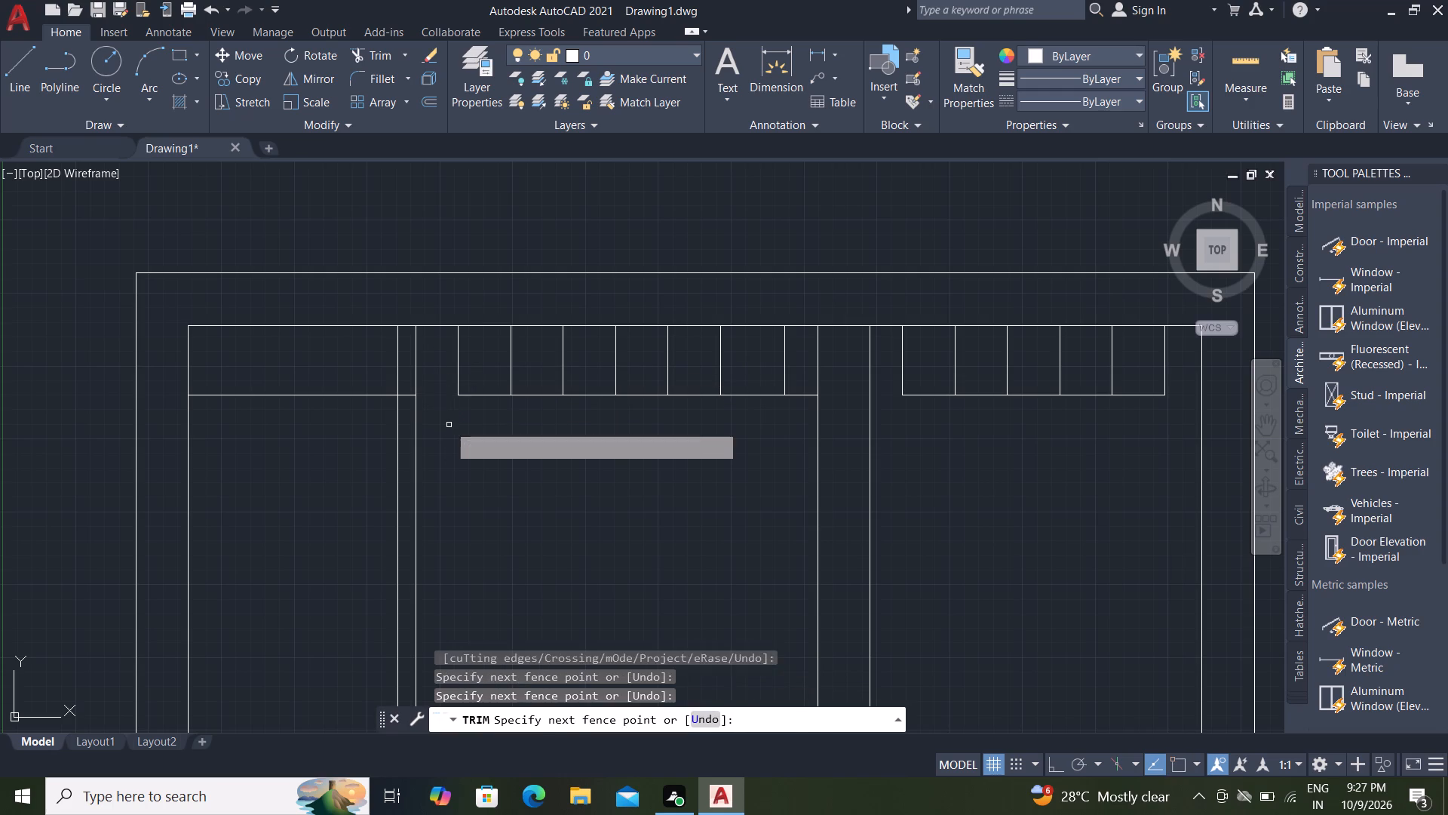
click(787, 371)
double_click(771, 366)
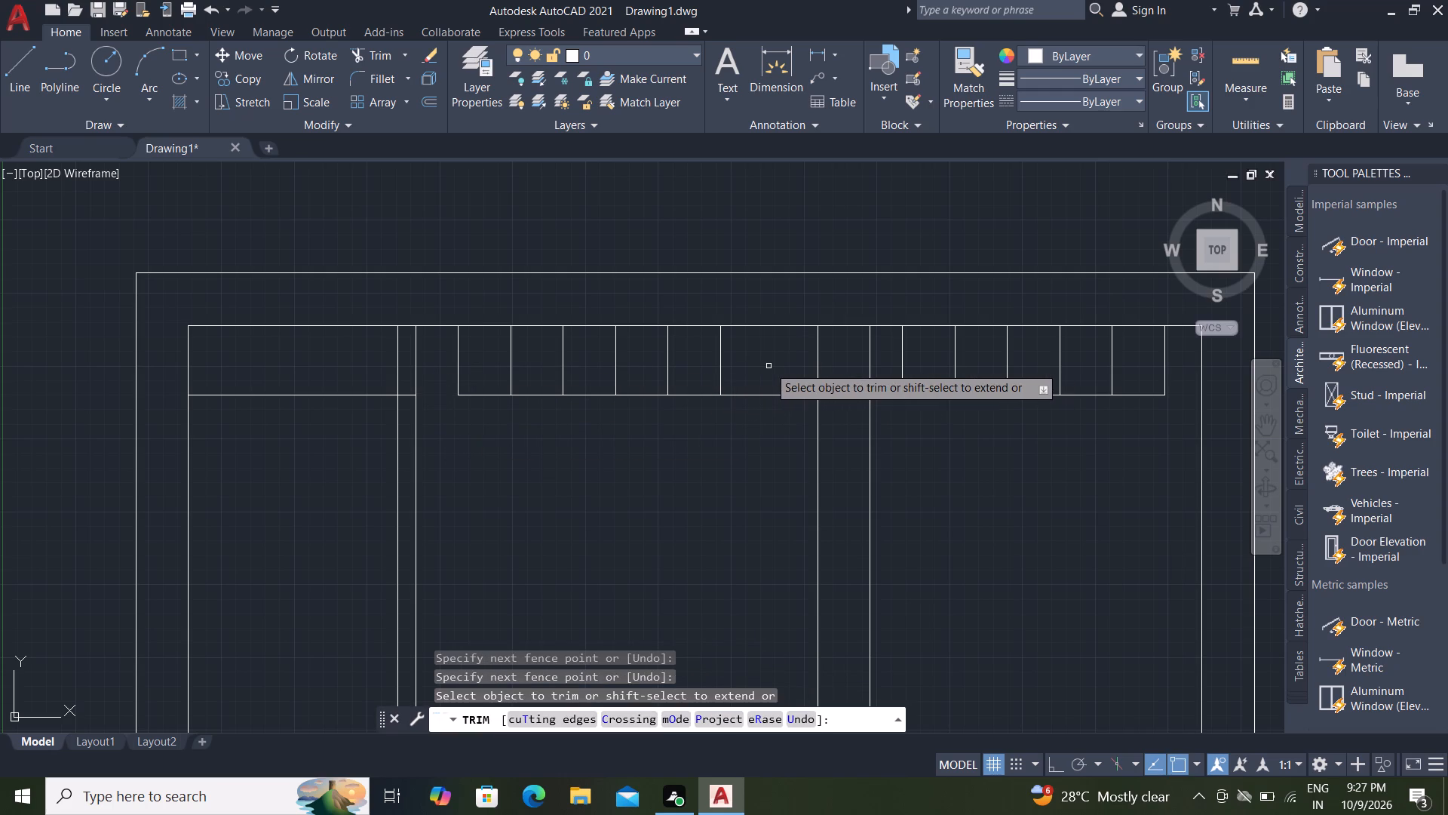
click(759, 424)
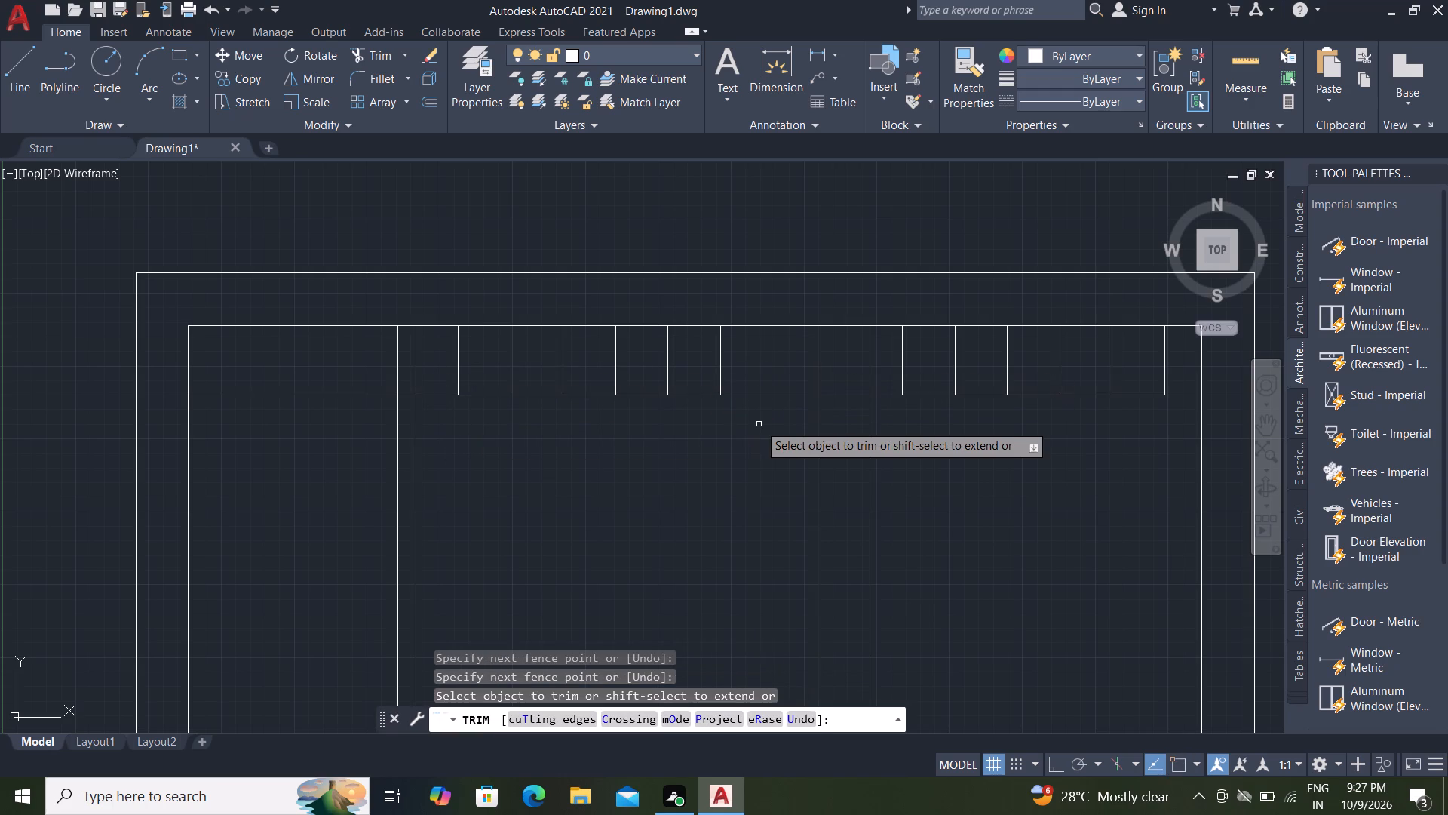
key(Escape)
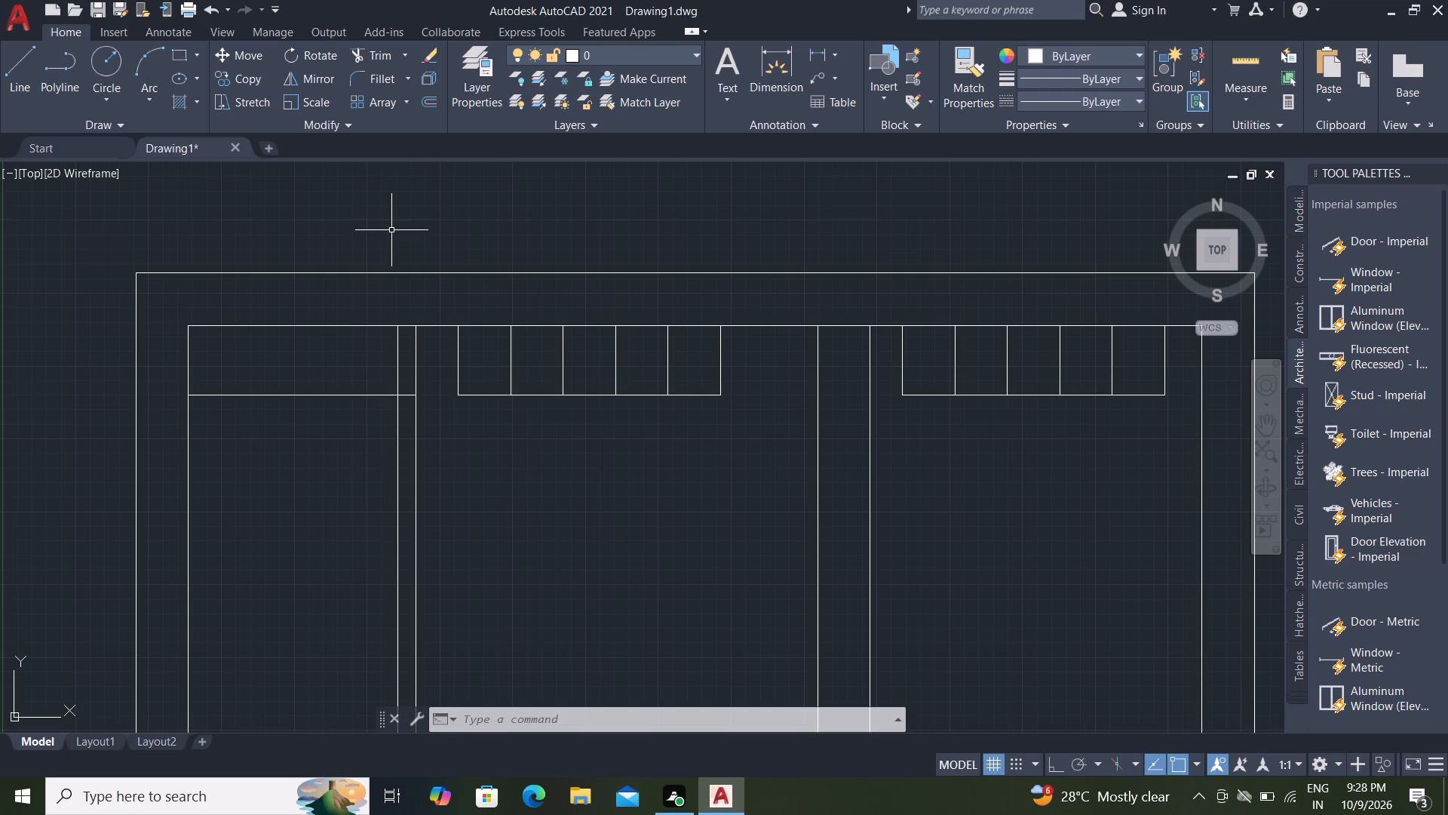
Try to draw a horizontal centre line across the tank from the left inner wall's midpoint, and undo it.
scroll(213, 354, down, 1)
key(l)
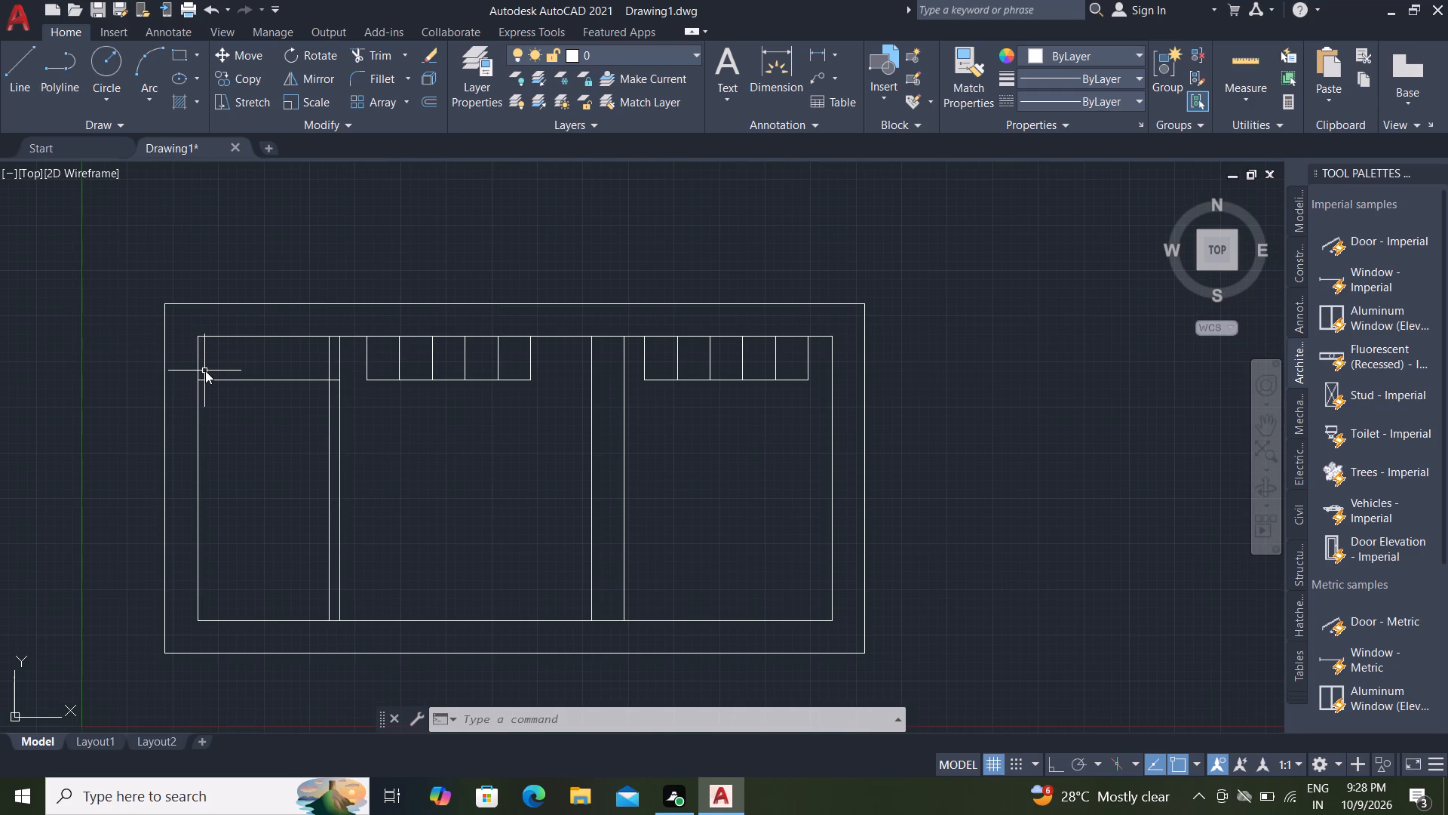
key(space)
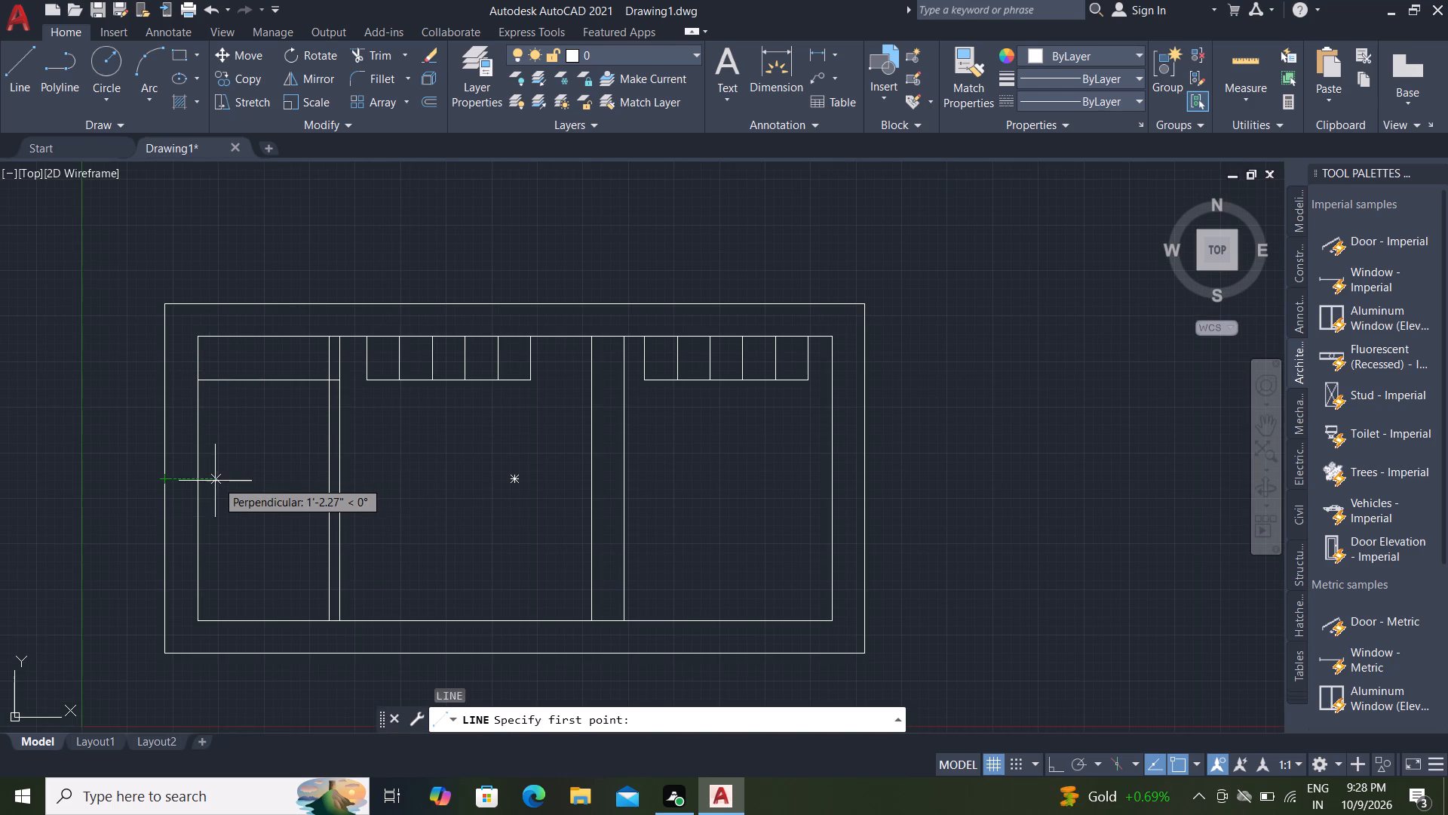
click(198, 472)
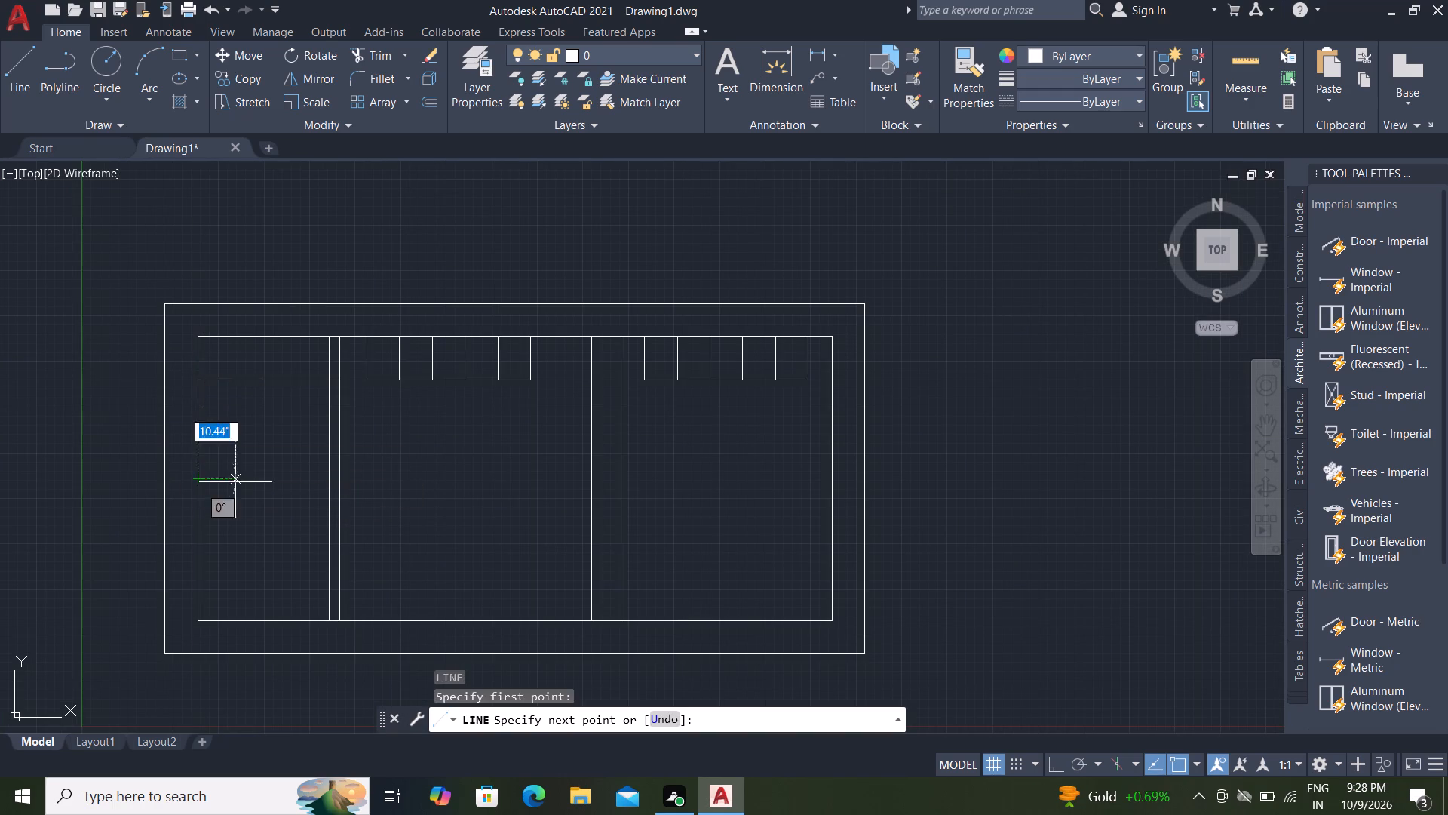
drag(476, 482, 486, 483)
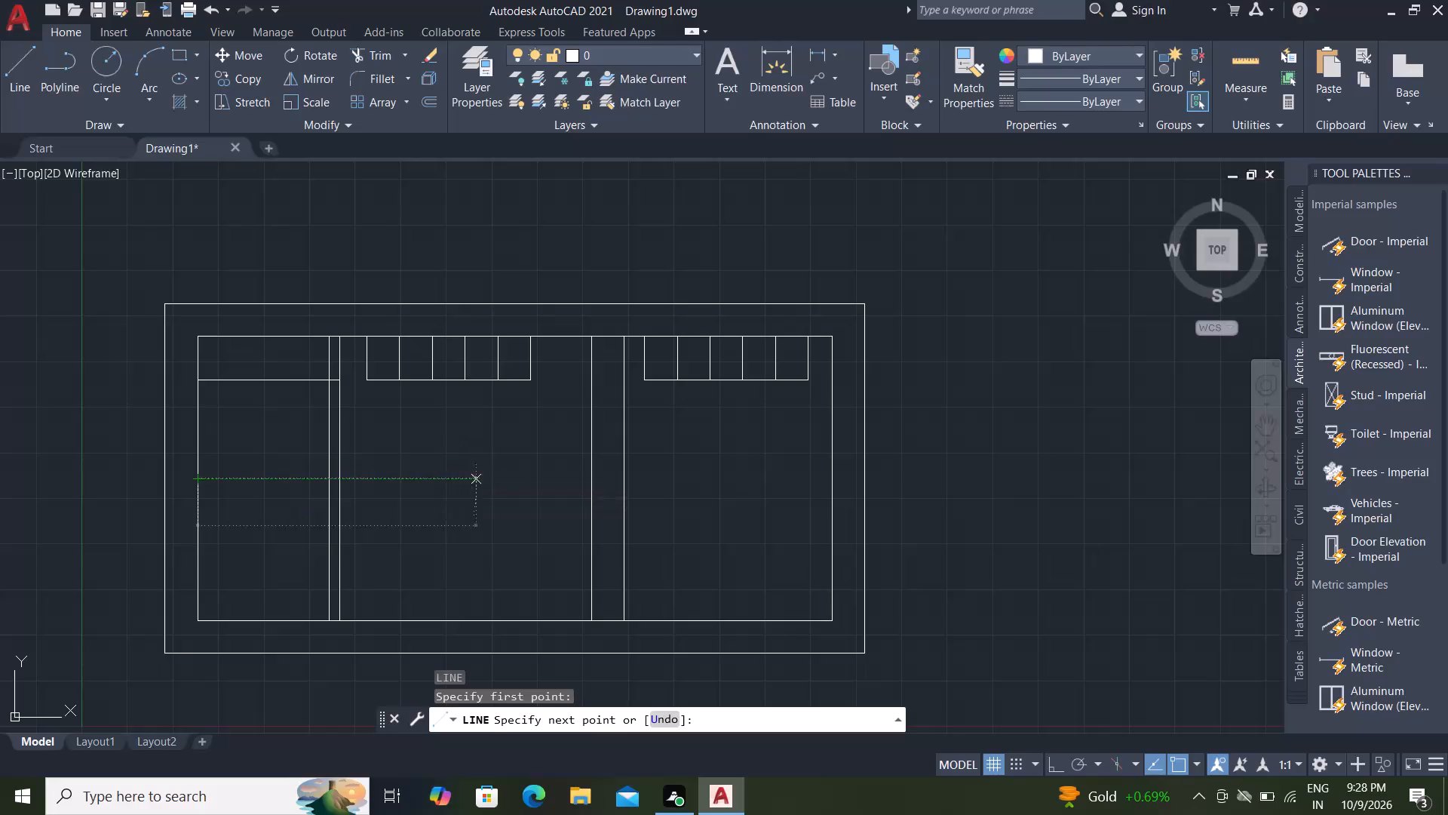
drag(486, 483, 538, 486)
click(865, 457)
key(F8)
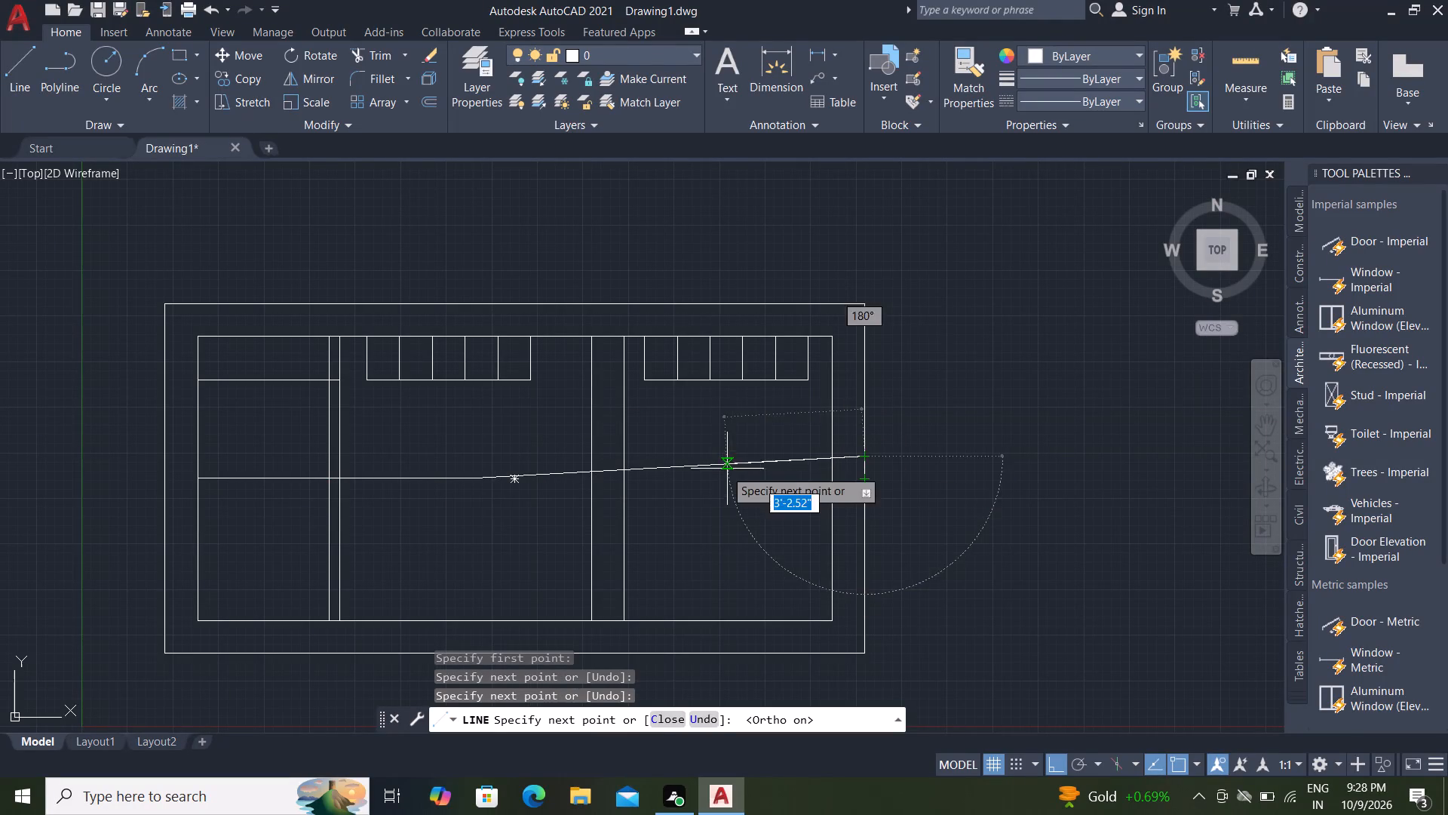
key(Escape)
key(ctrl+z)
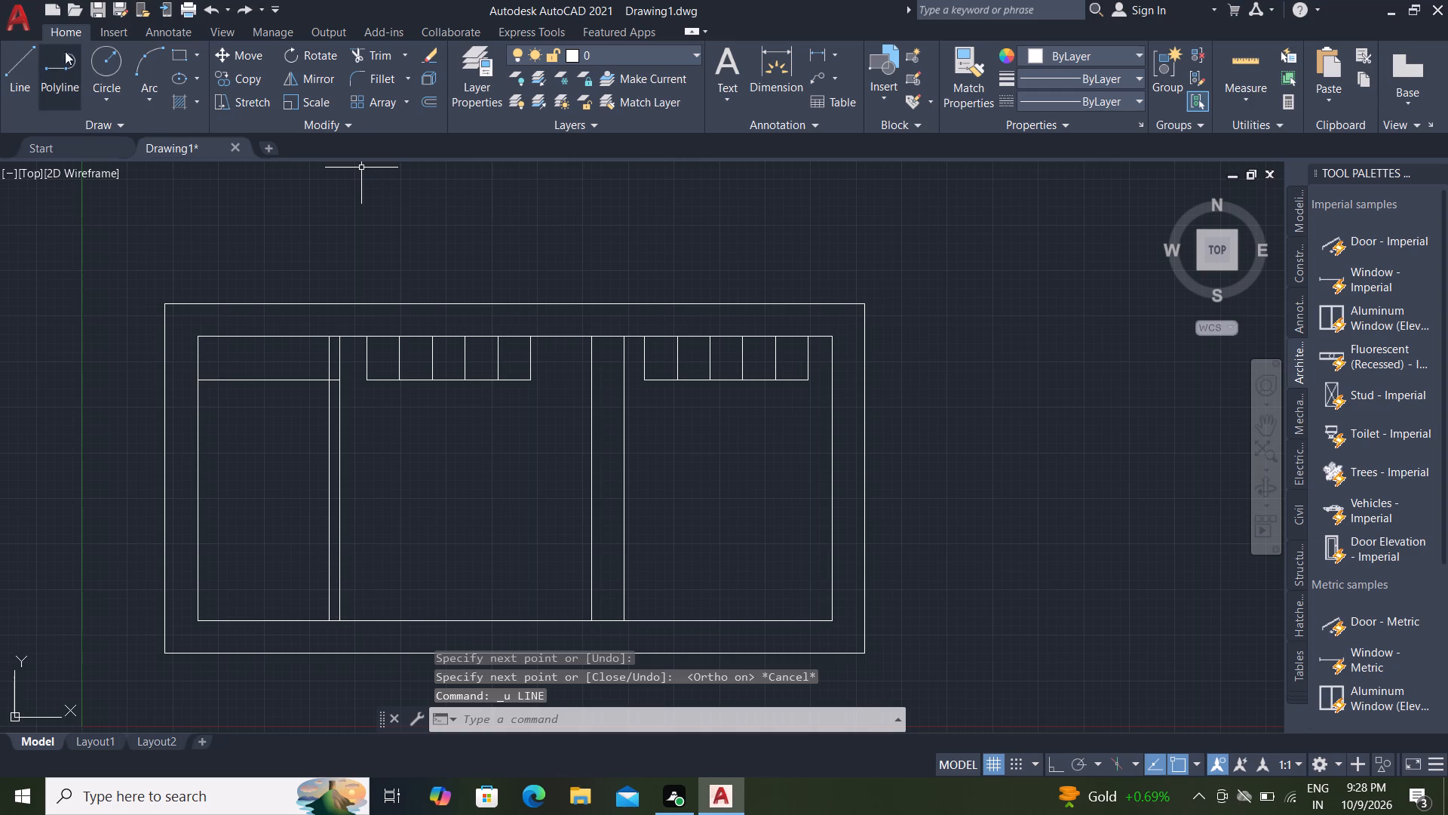
Draw a horizontal line about 15' long from the left inner wall's midpoint to just past the right inner wall, using Ortho.
click(18, 54)
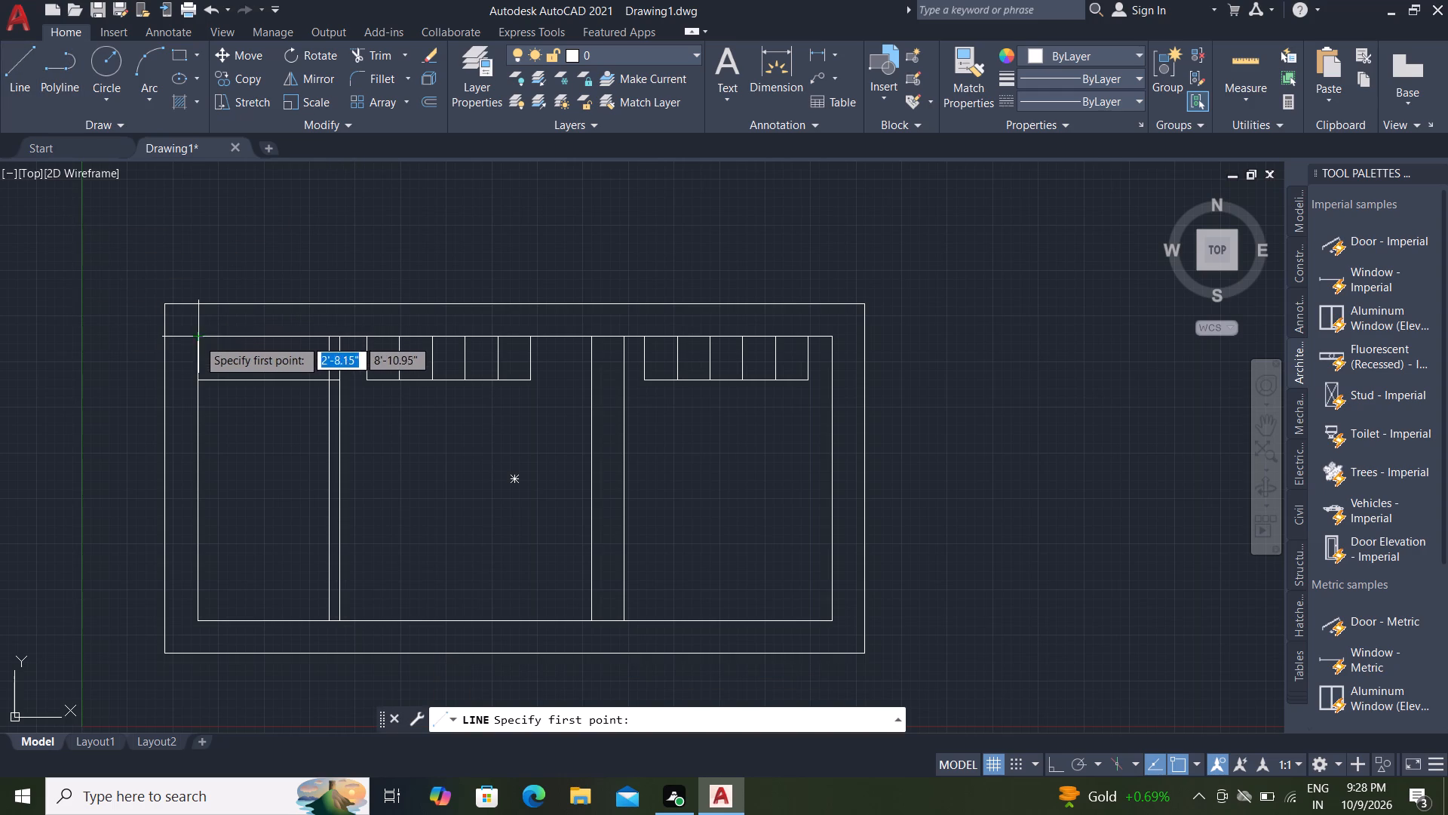
click(198, 475)
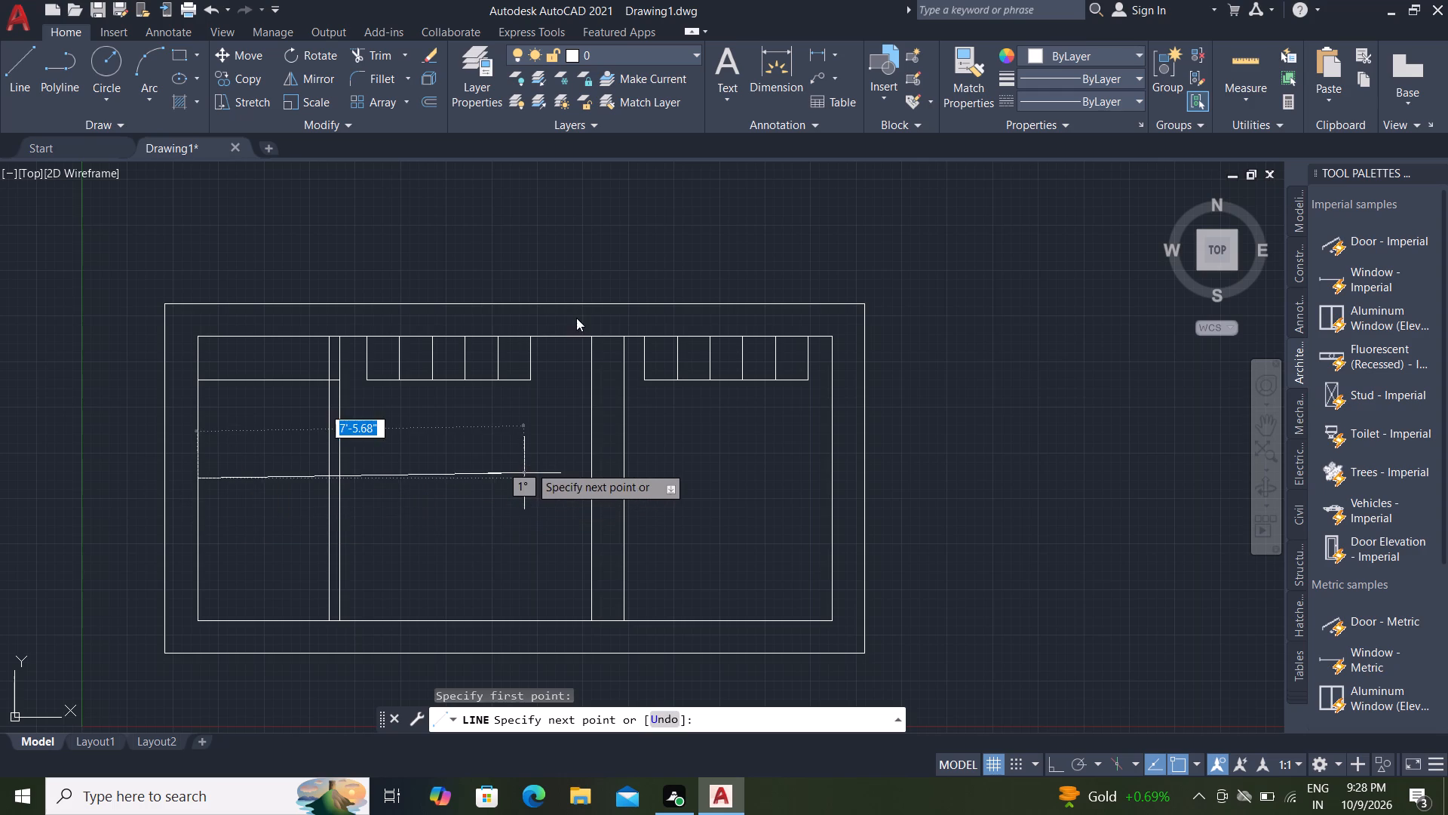
key(F8)
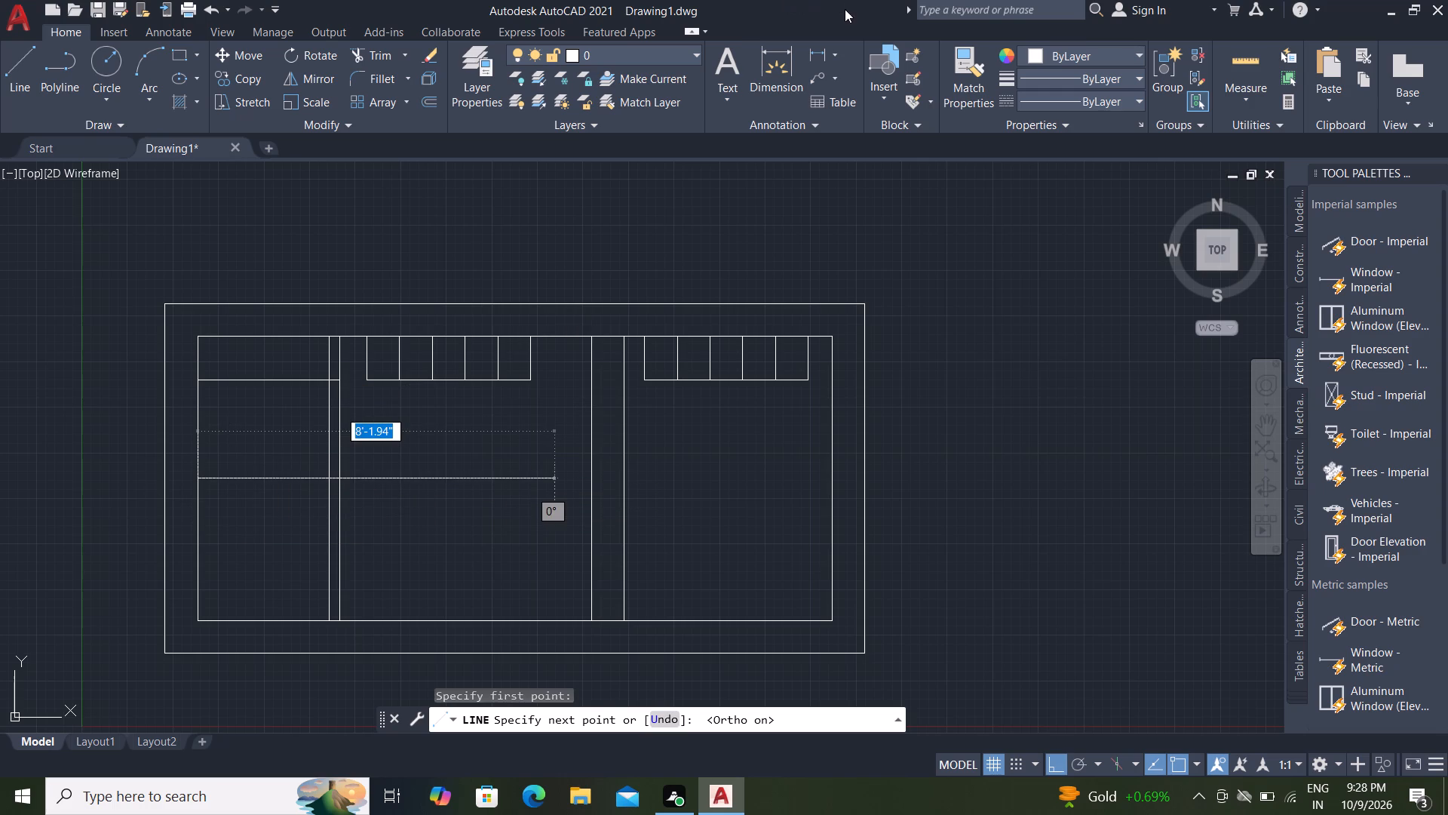
click(854, 472)
key(F8)
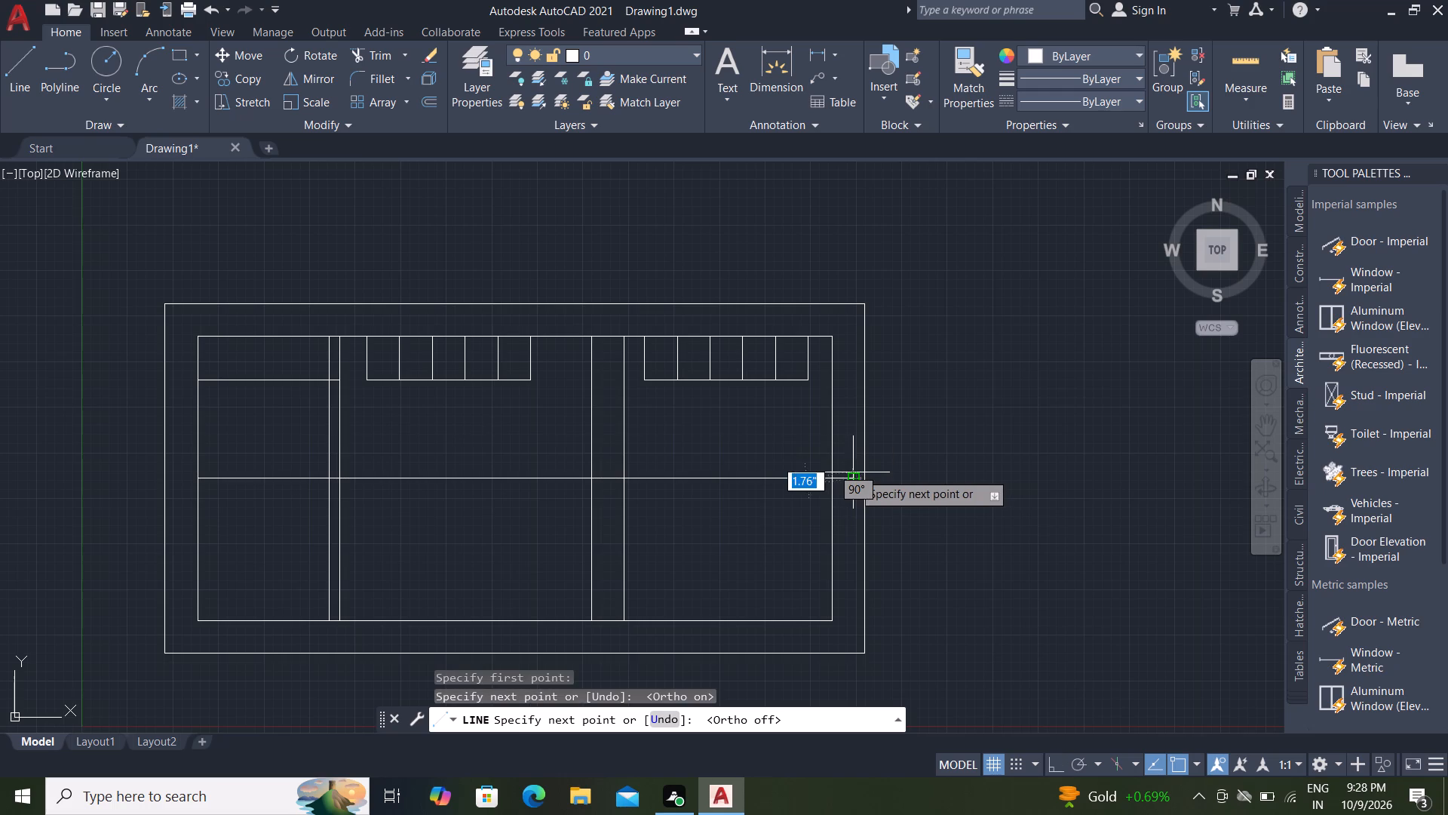
key(F8)
key(F8)
key(F8)
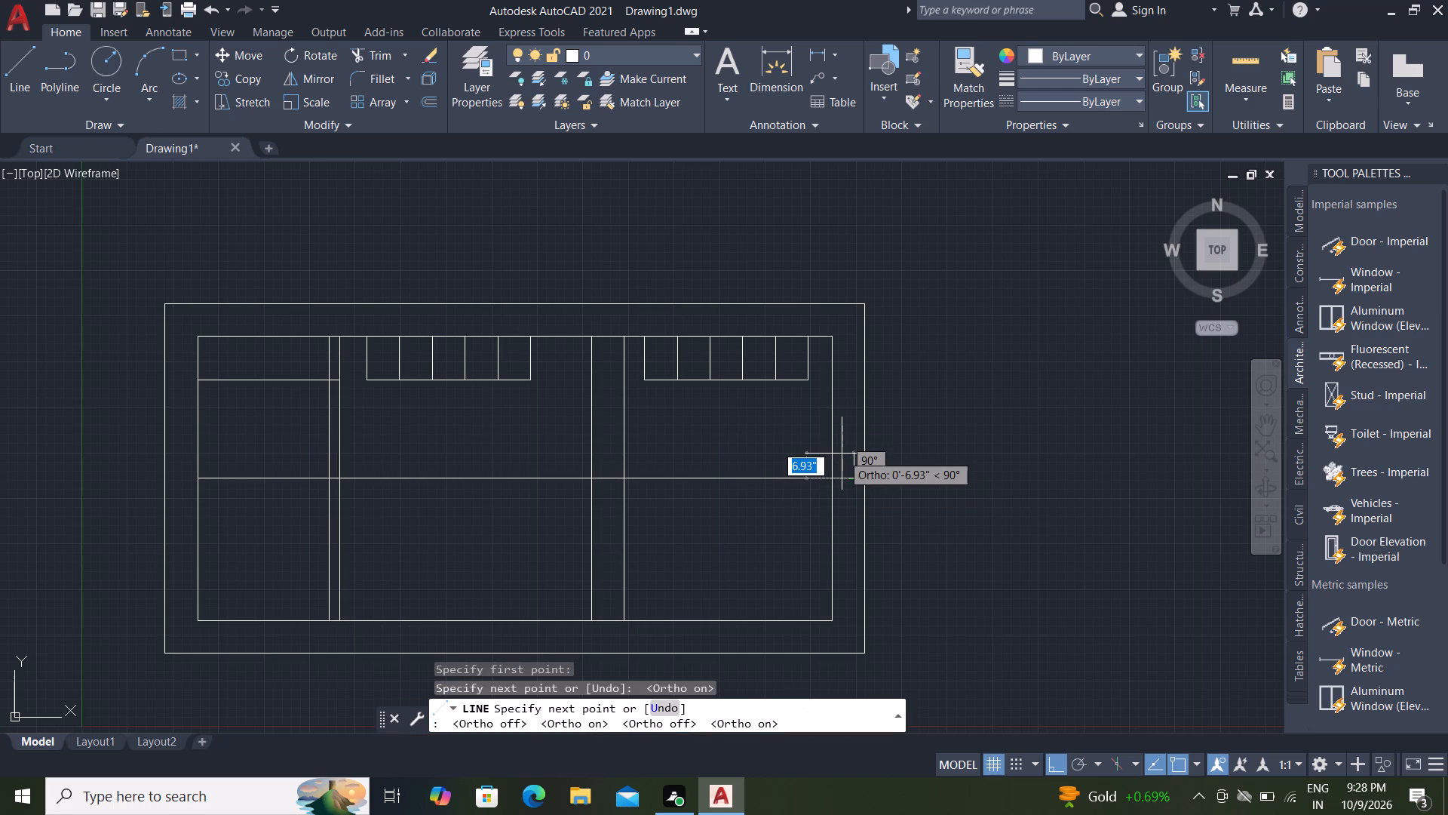
key(Escape)
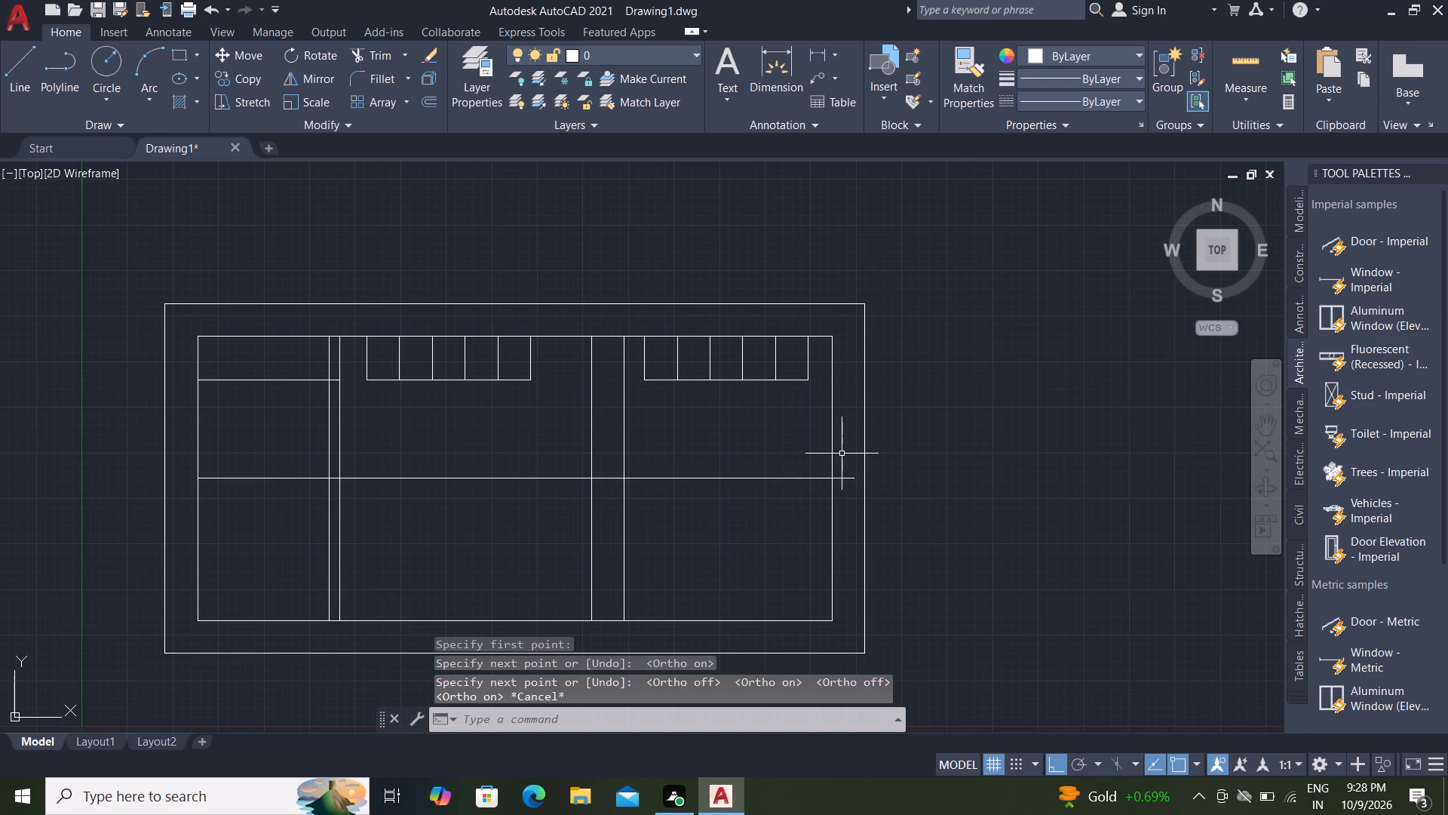
key(Escape)
key(Escape)
Offset the horizontal centre line 3" above and 3" below.
text(o)
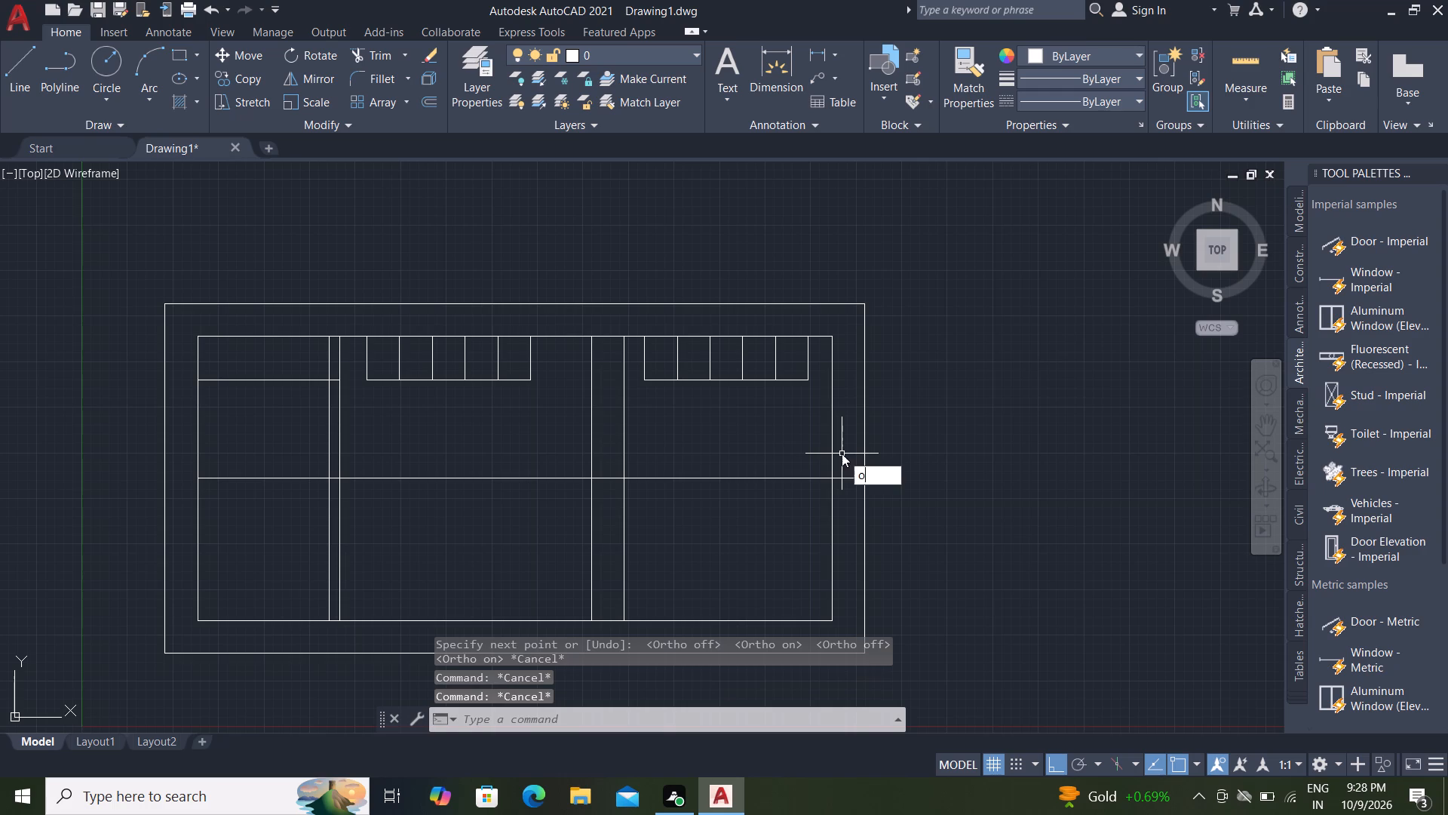
key(space)
text(3")
key(Return)
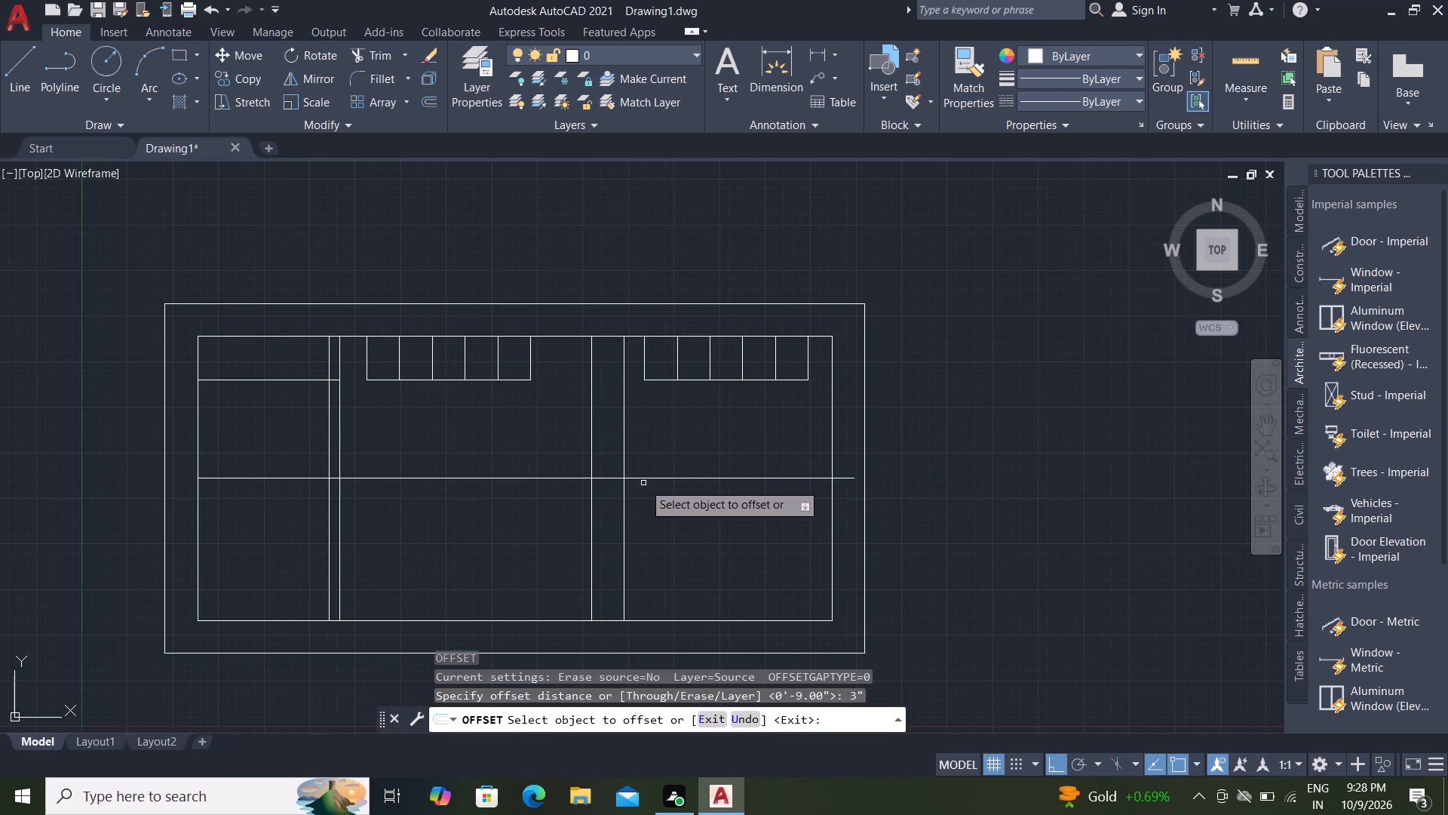
click(644, 478)
click(647, 451)
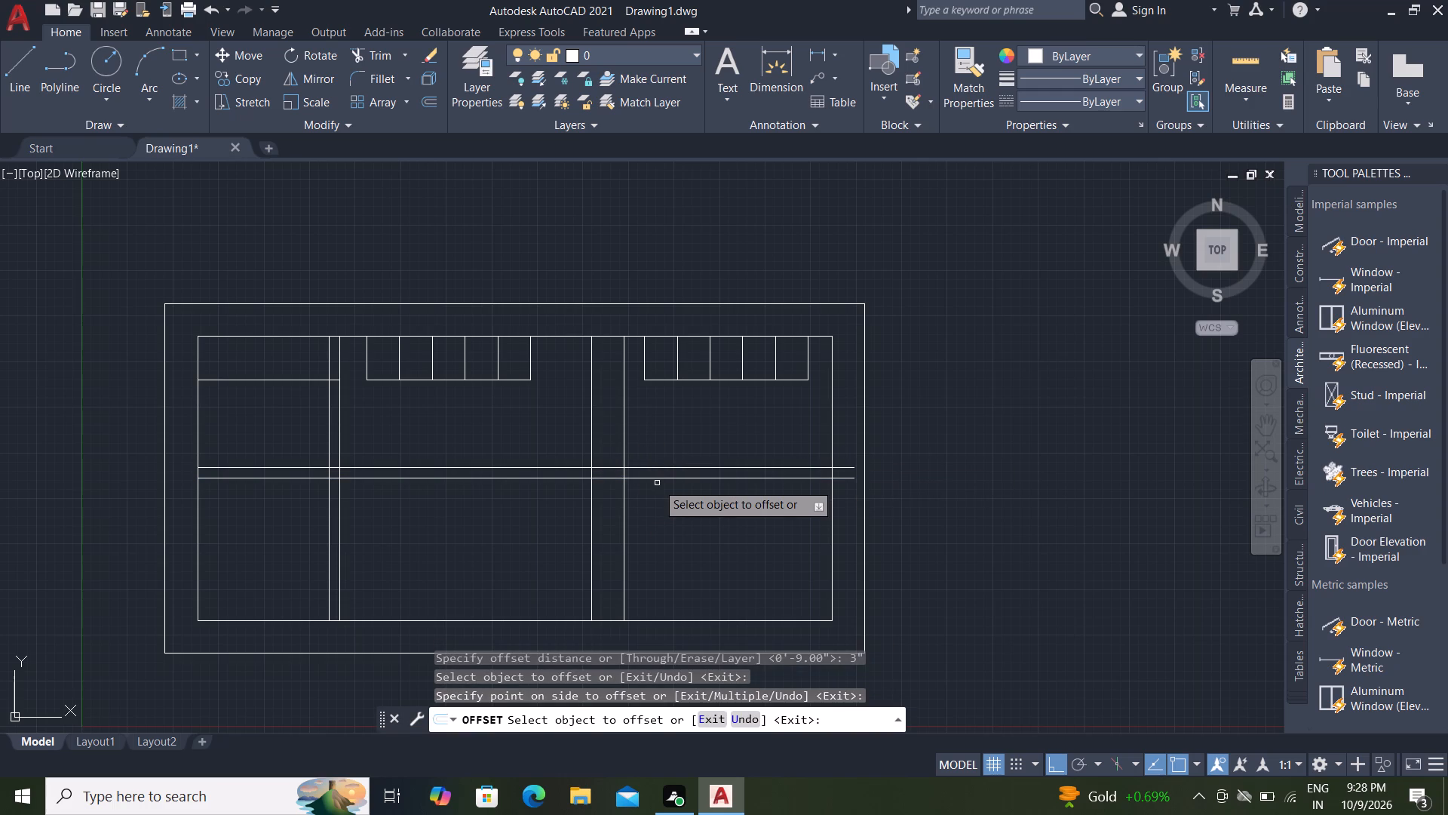
click(655, 479)
click(655, 503)
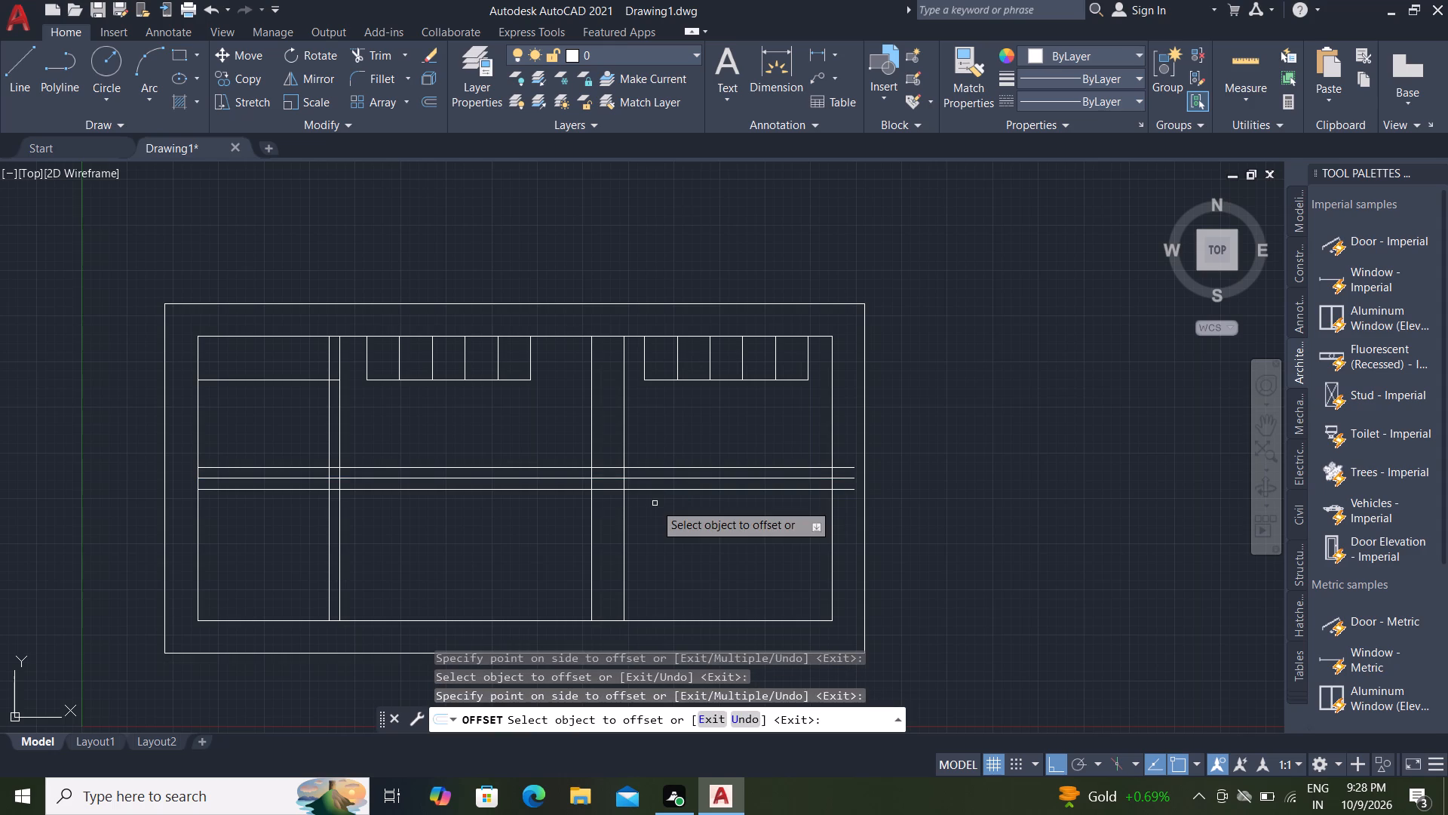
key(Escape)
Delete the original horizontal centre line between the two offset copies.
click(652, 479)
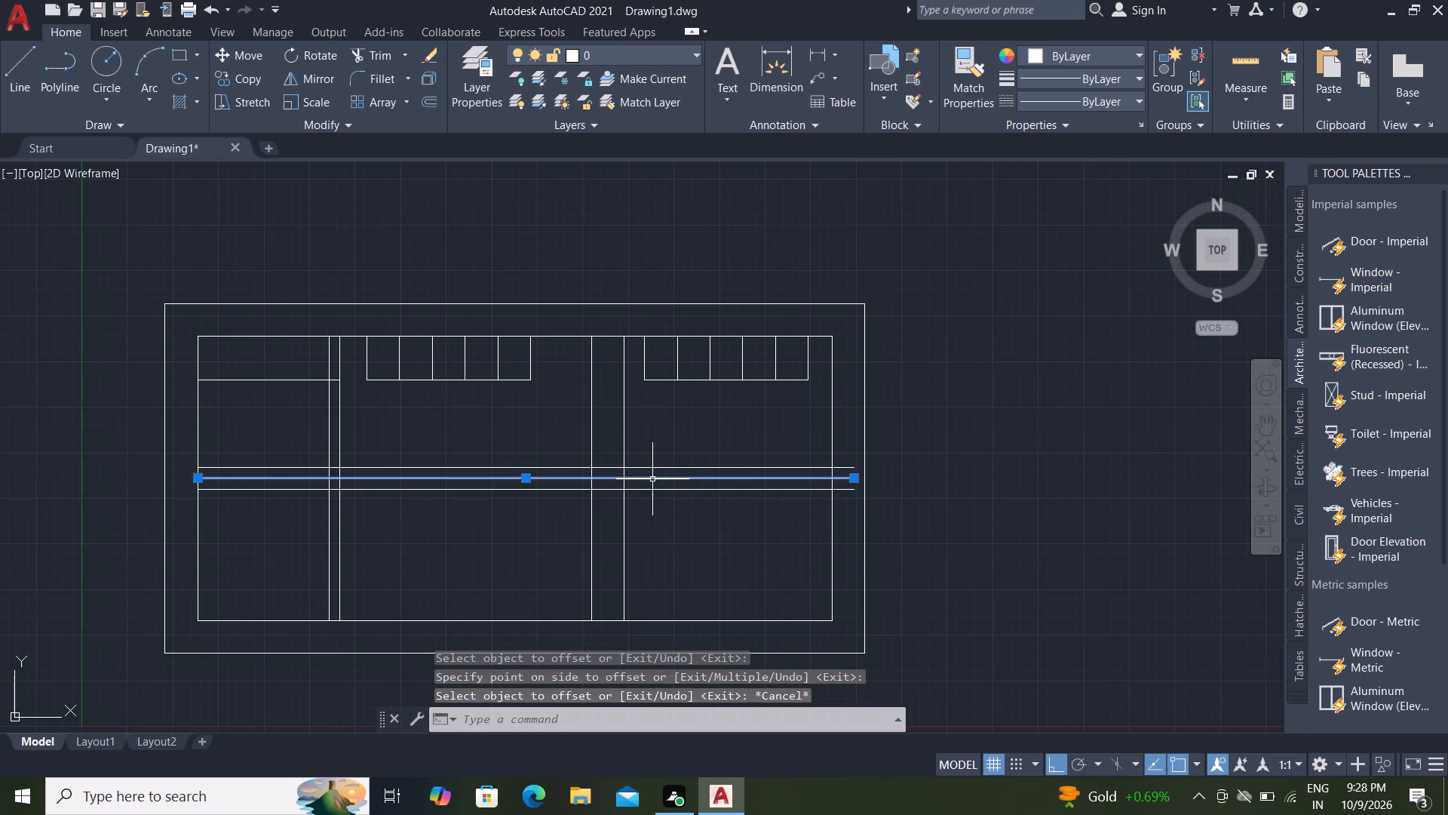
key(Delete)
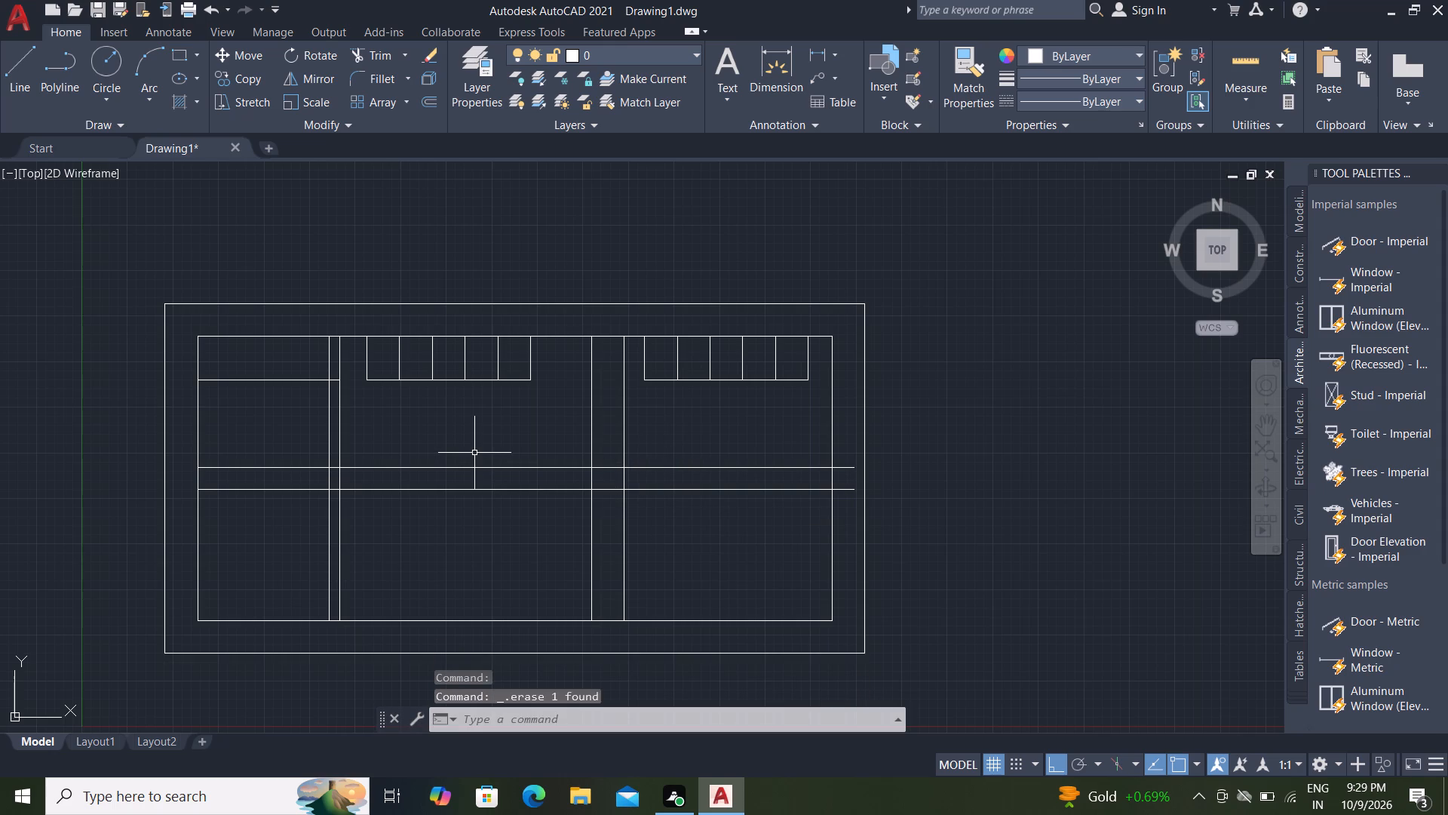
Extend both ends of the two offset horizontal lines to the tank's outer wall lines.
text(ex)
key(space)
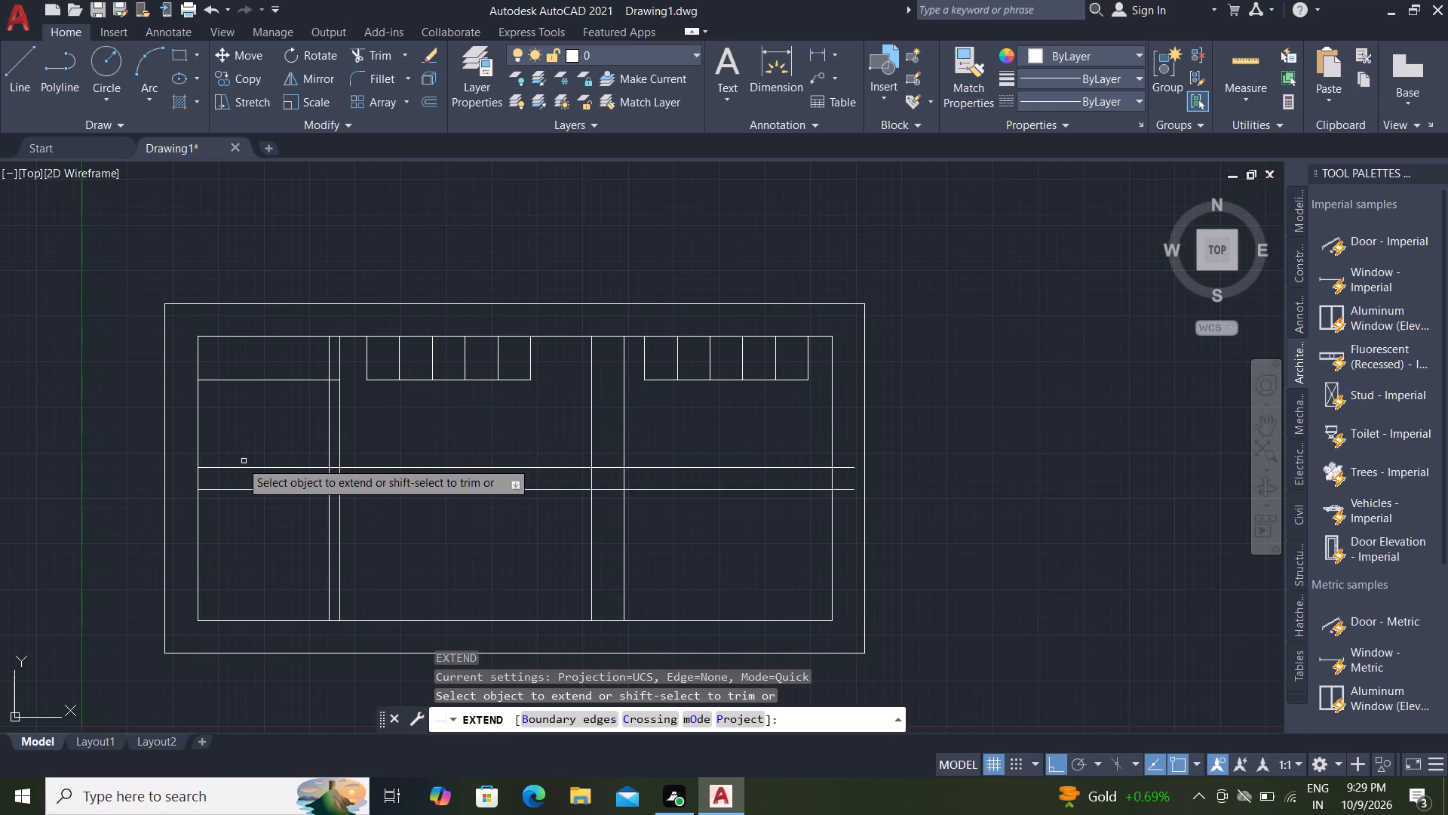
click(229, 469)
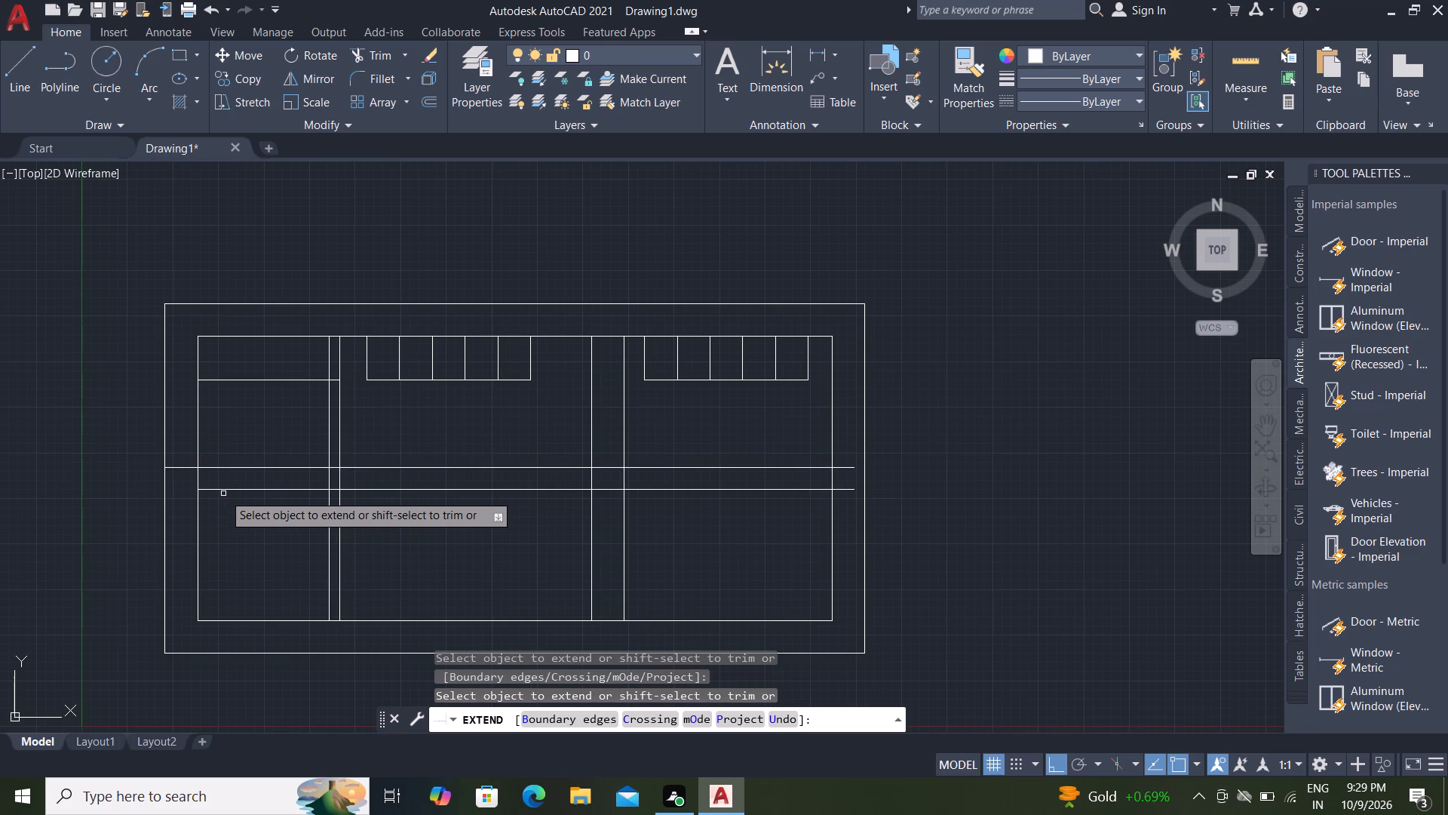
click(222, 488)
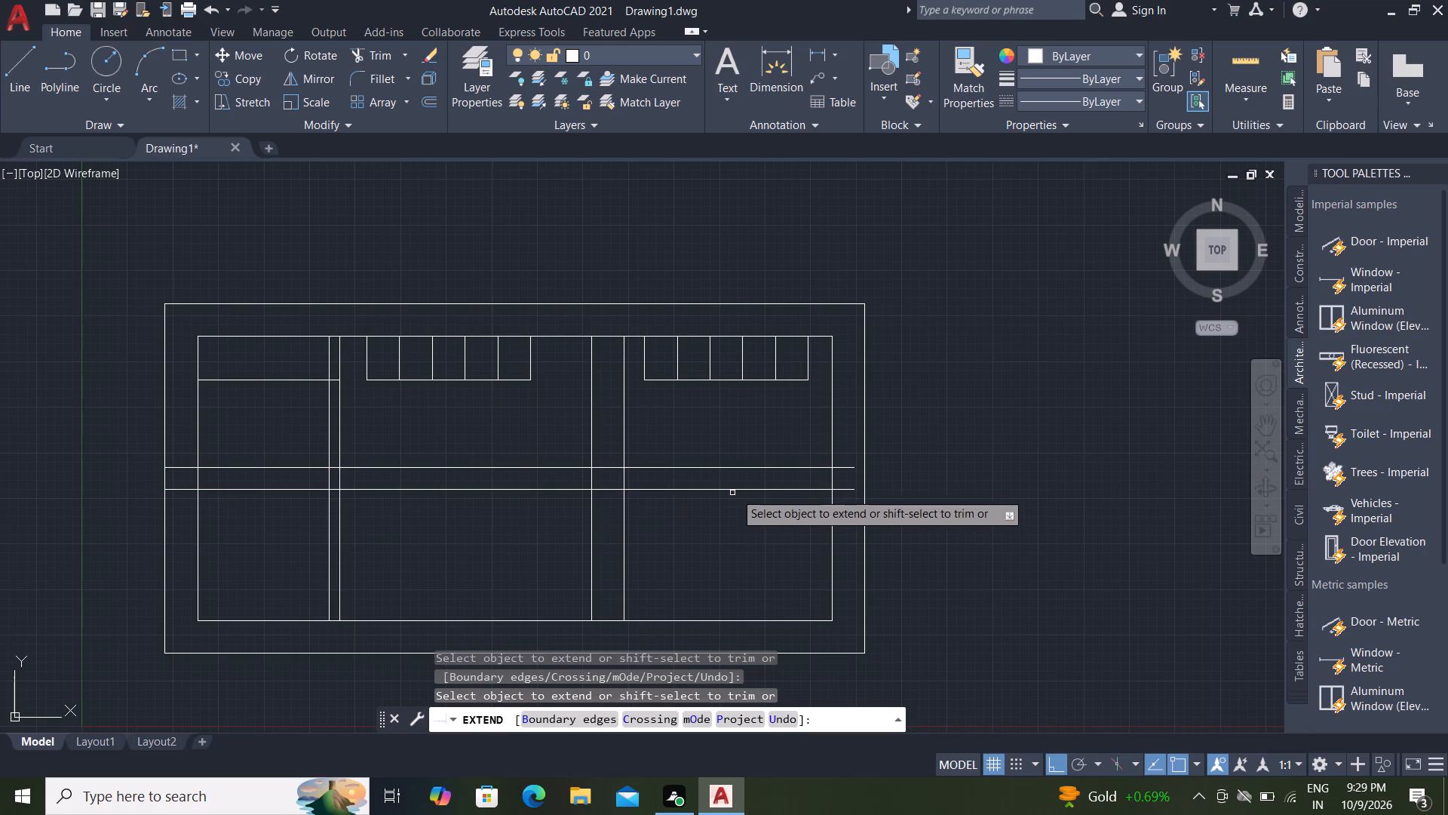
click(743, 491)
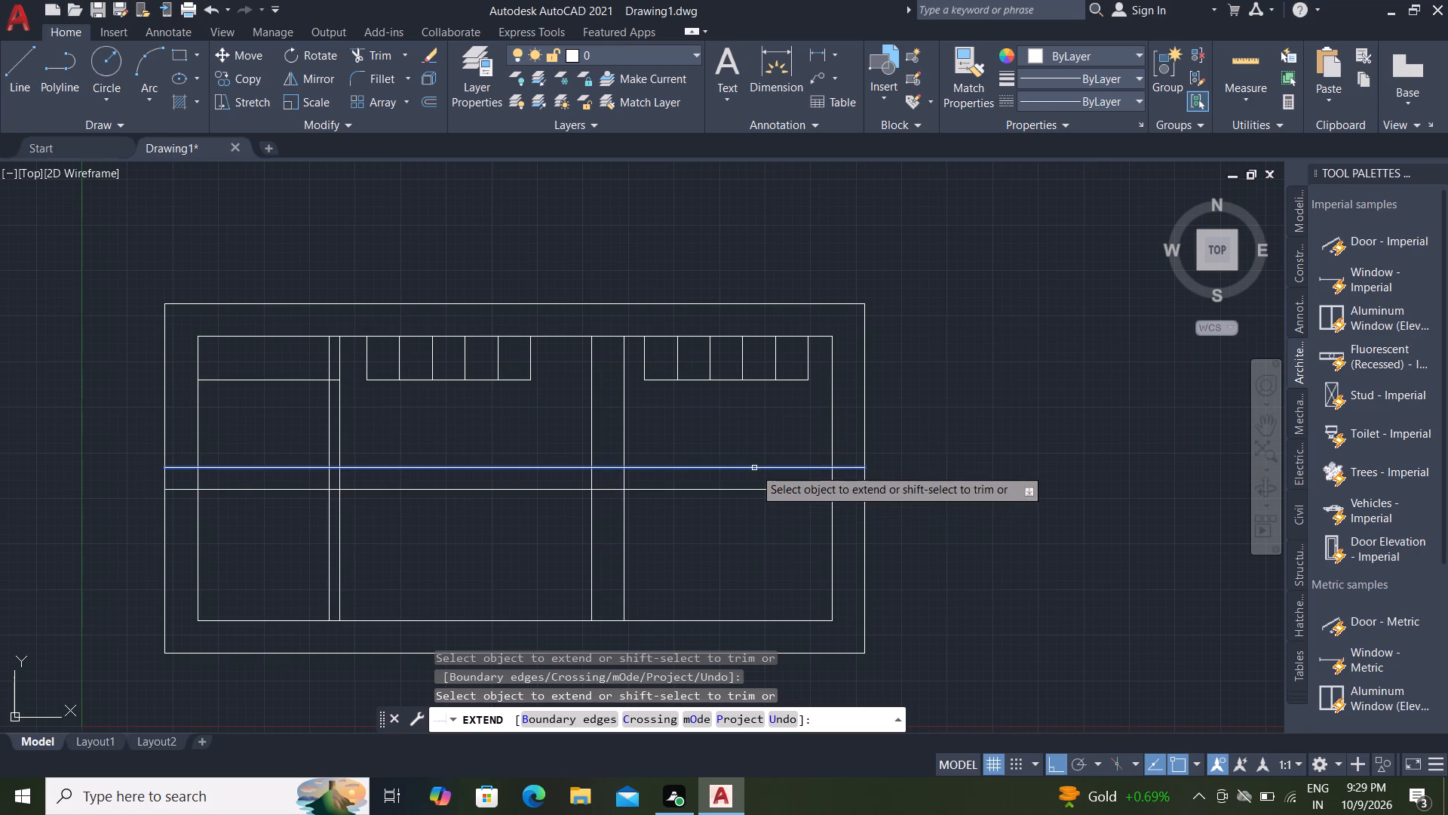
click(754, 466)
key(Escape)
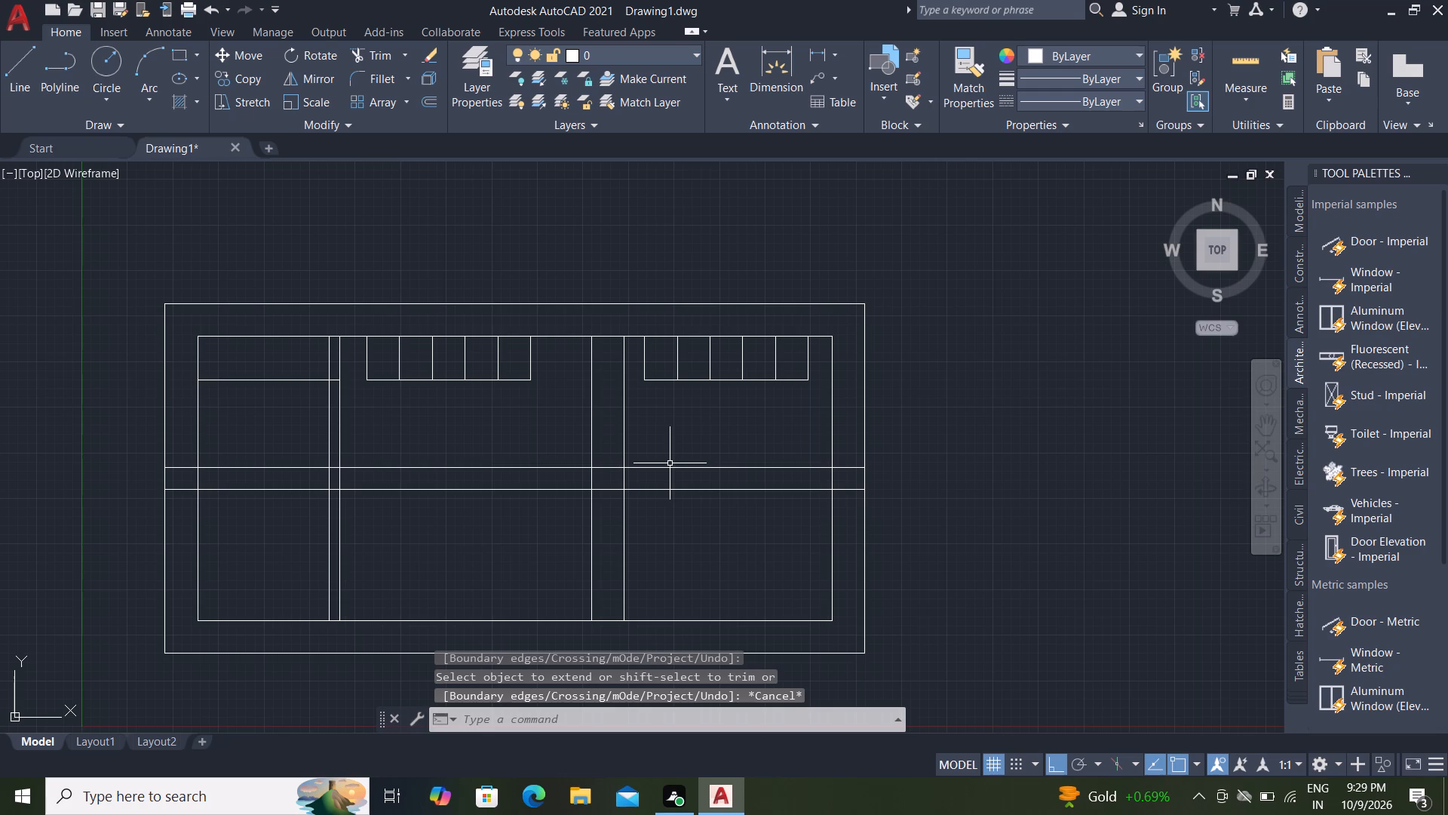
Draw a 6" high rectangle projecting outward from the right outer wall, starting at the upper horizontal line's end and aligned with both lines.
text(rec)
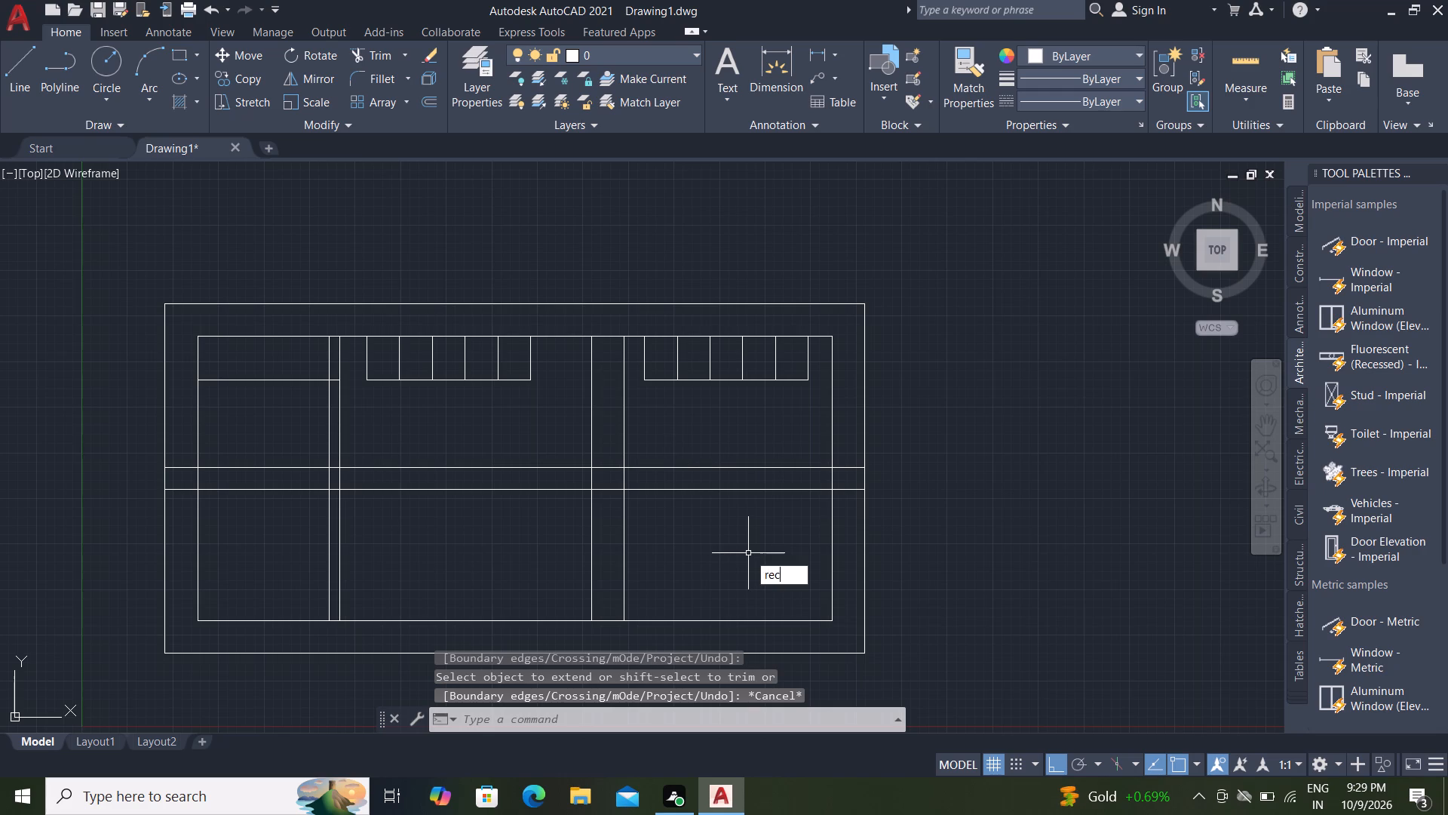
key(space)
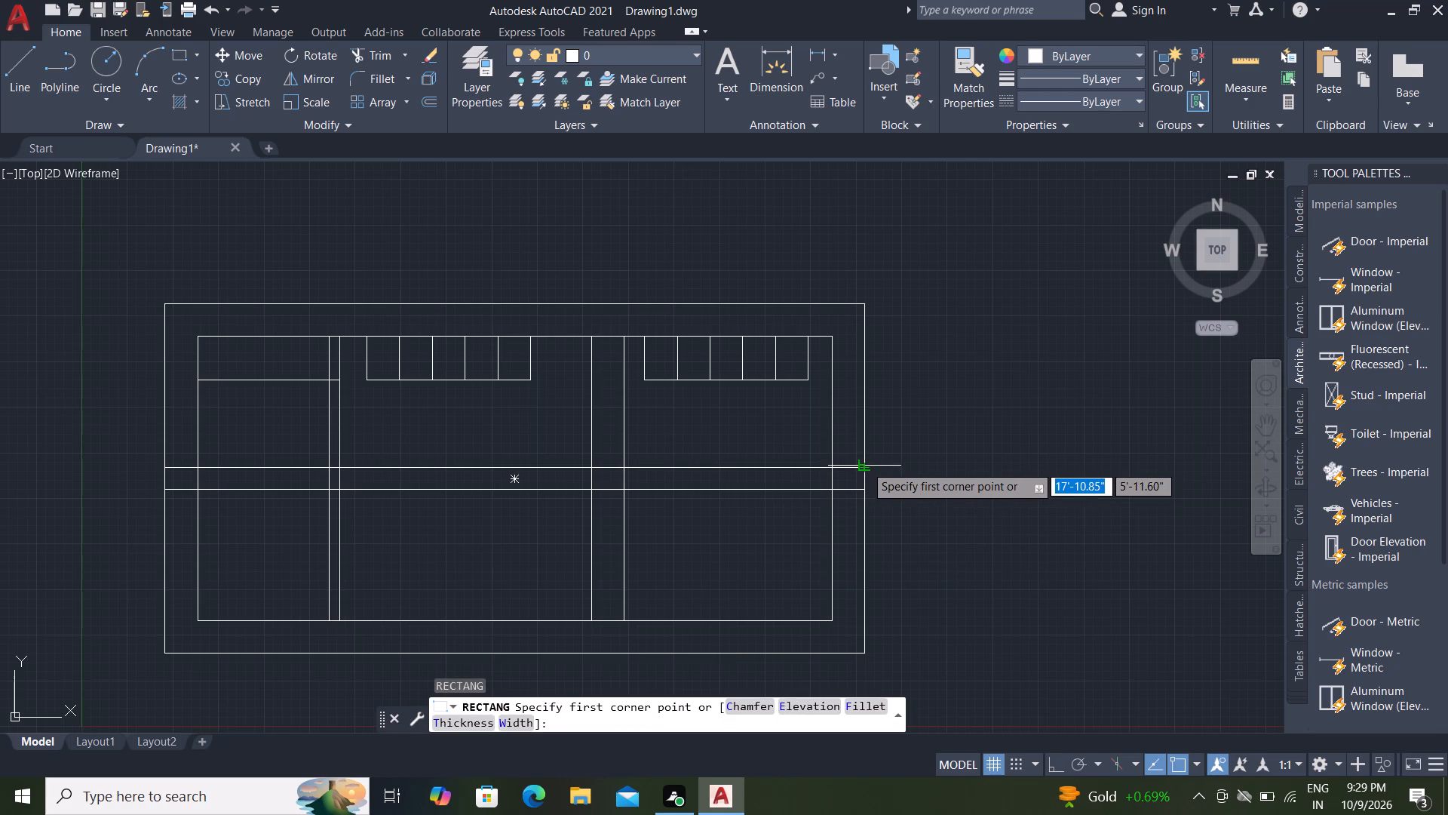
click(865, 467)
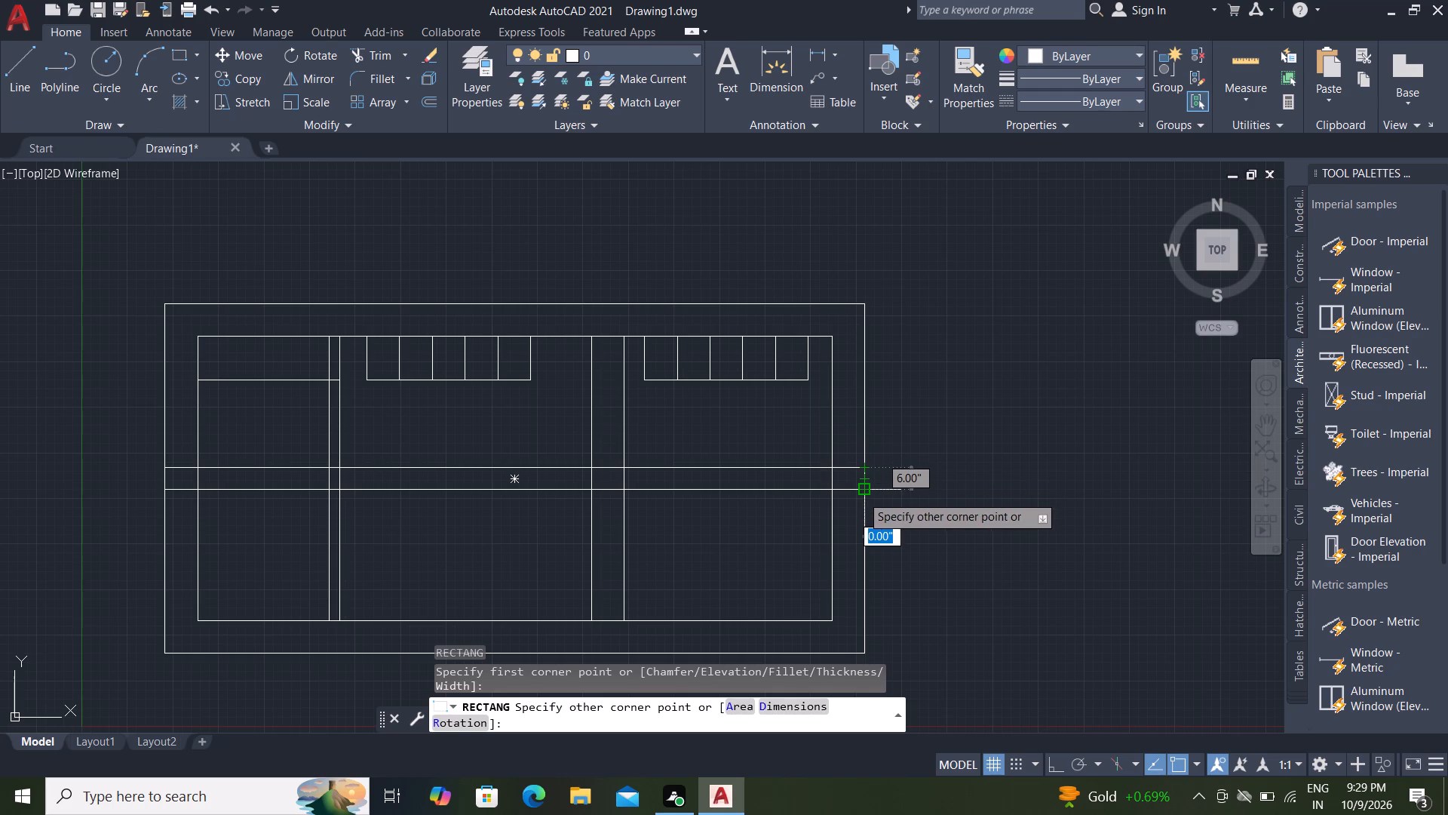
click(952, 497)
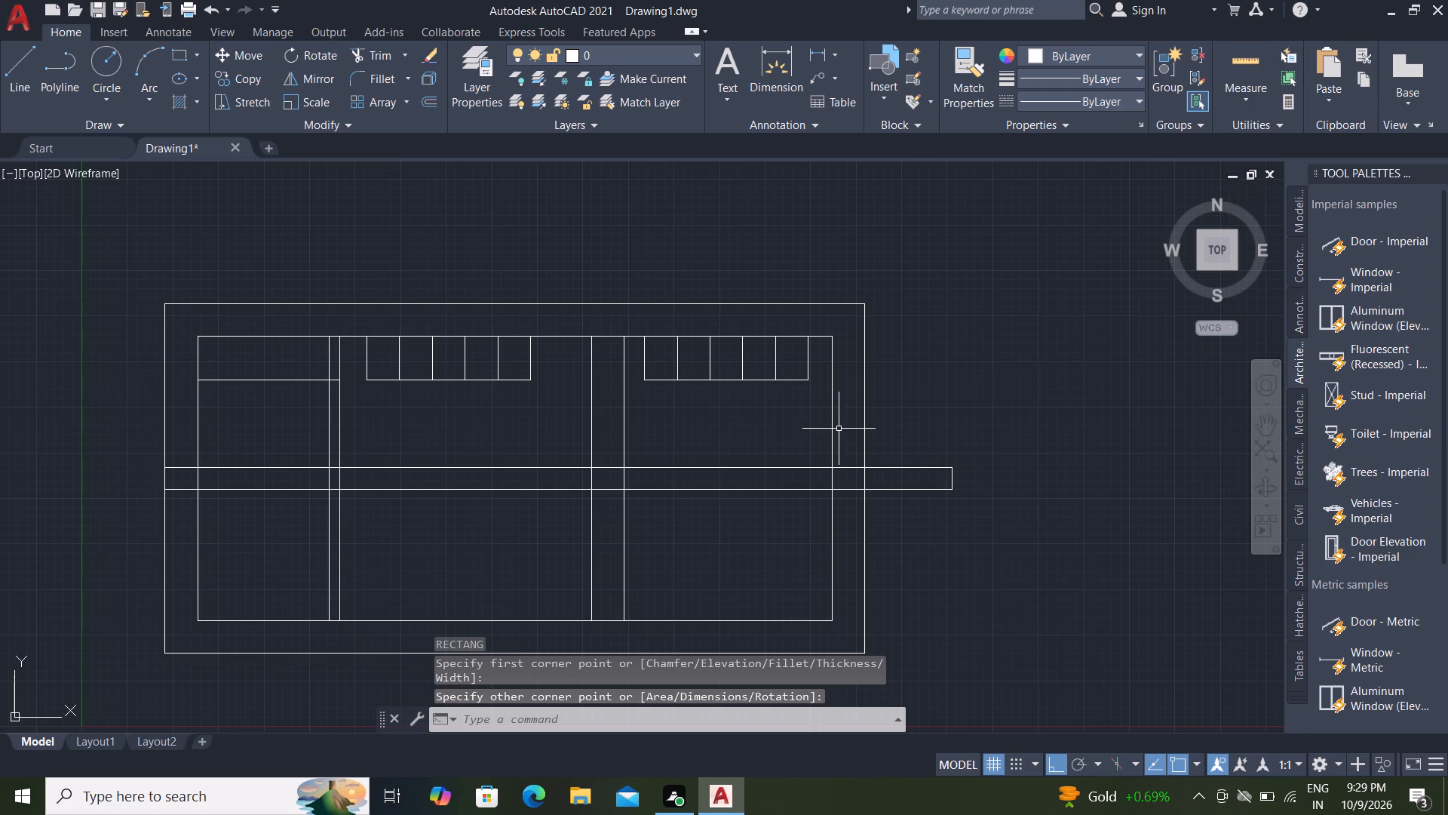
Mirror the projecting rectangle to the tank's opposite side about the tank's vertical centre line, keeping the original.
click(843, 429)
click(964, 521)
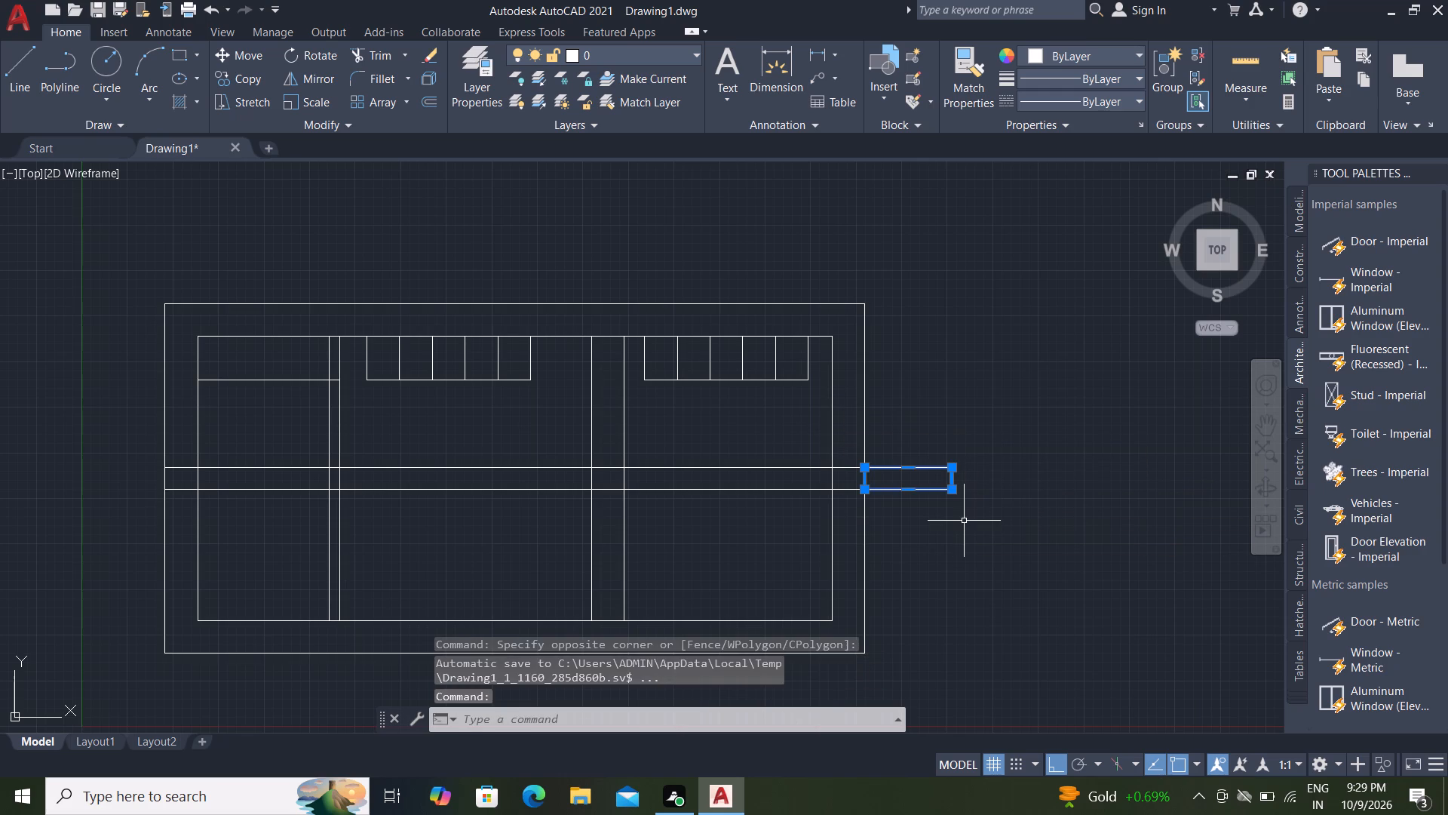
key(m)
key(i)
key(space)
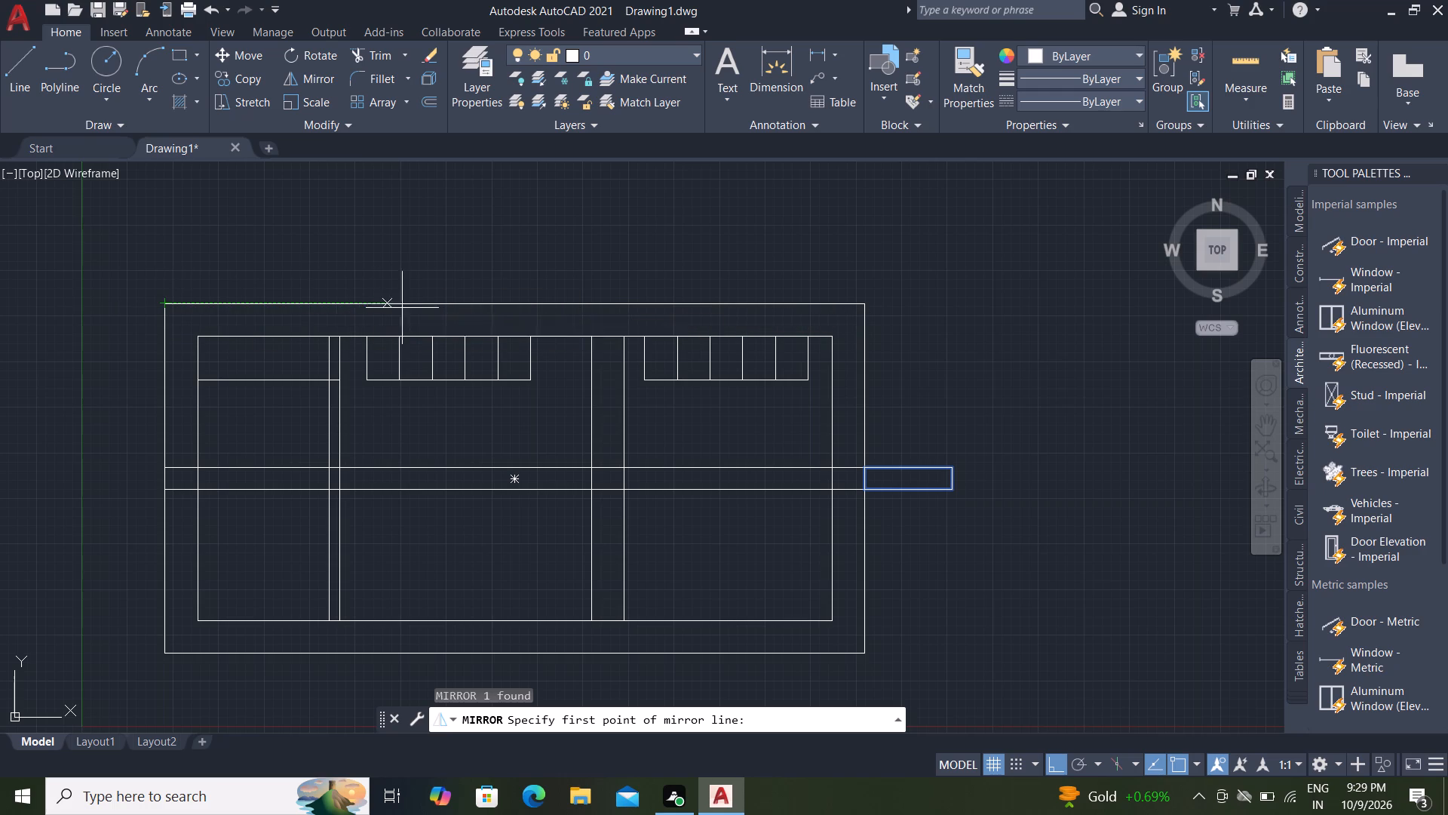
click(513, 304)
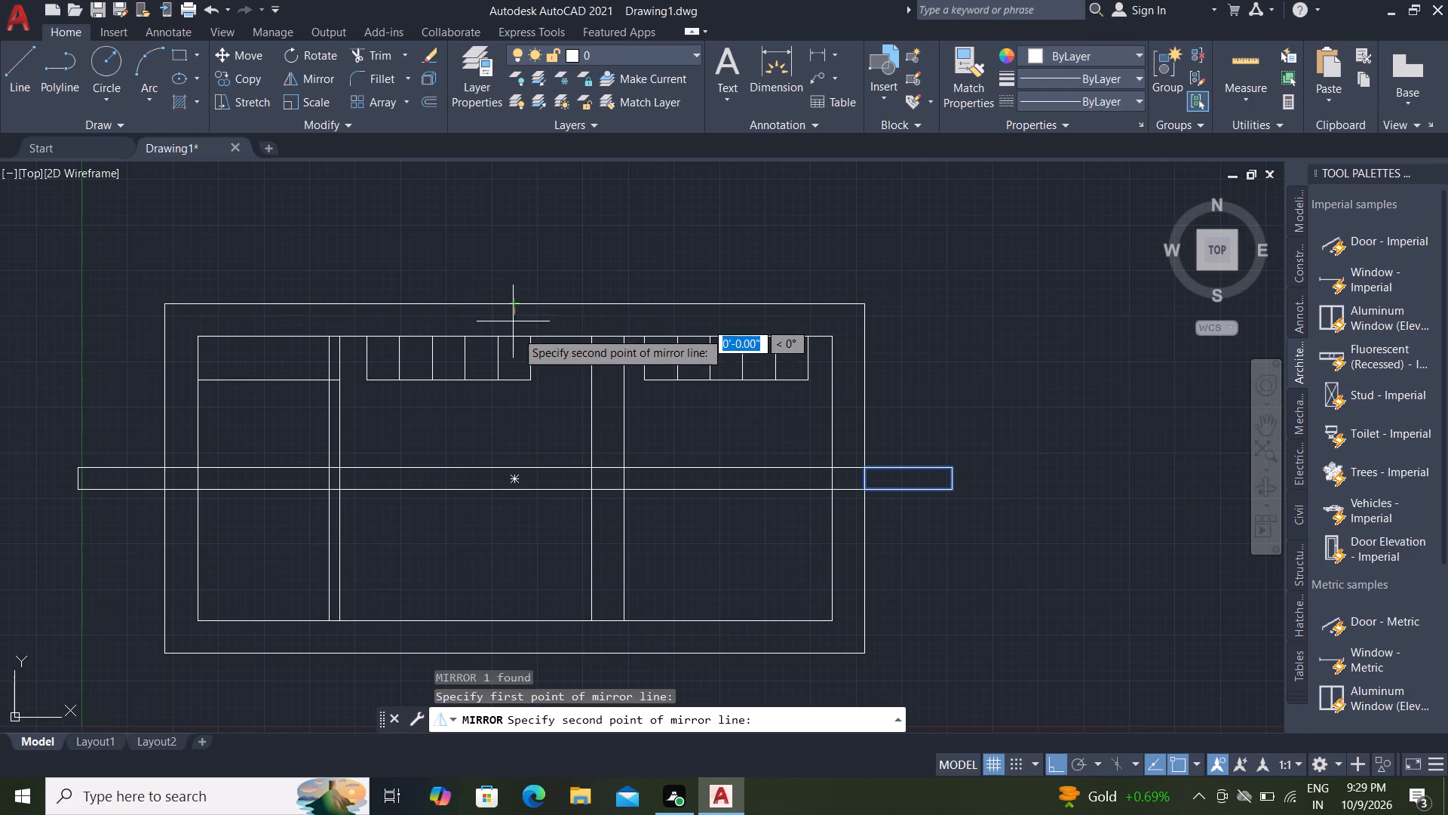
click(522, 463)
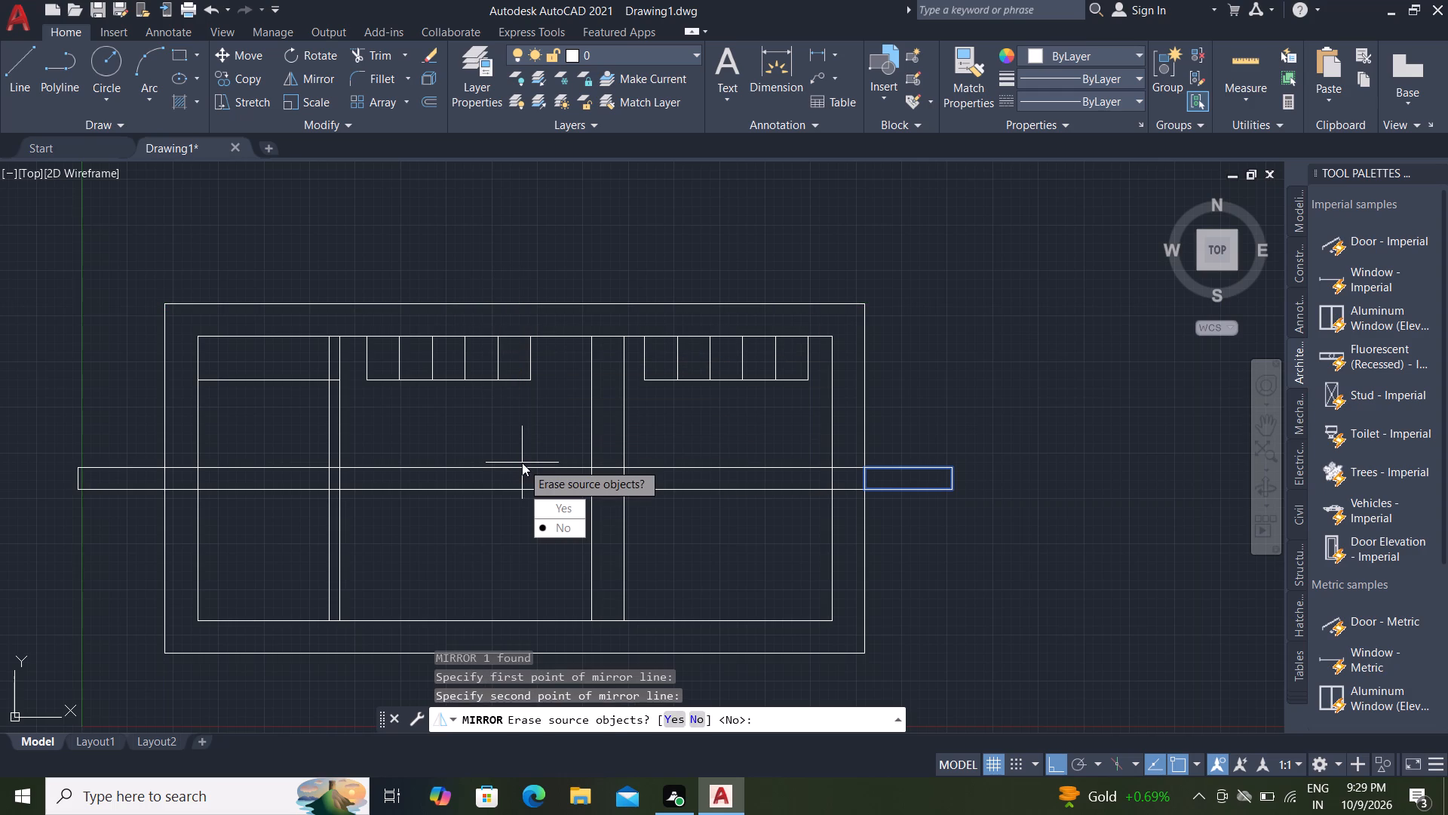
drag(541, 531, 522, 463)
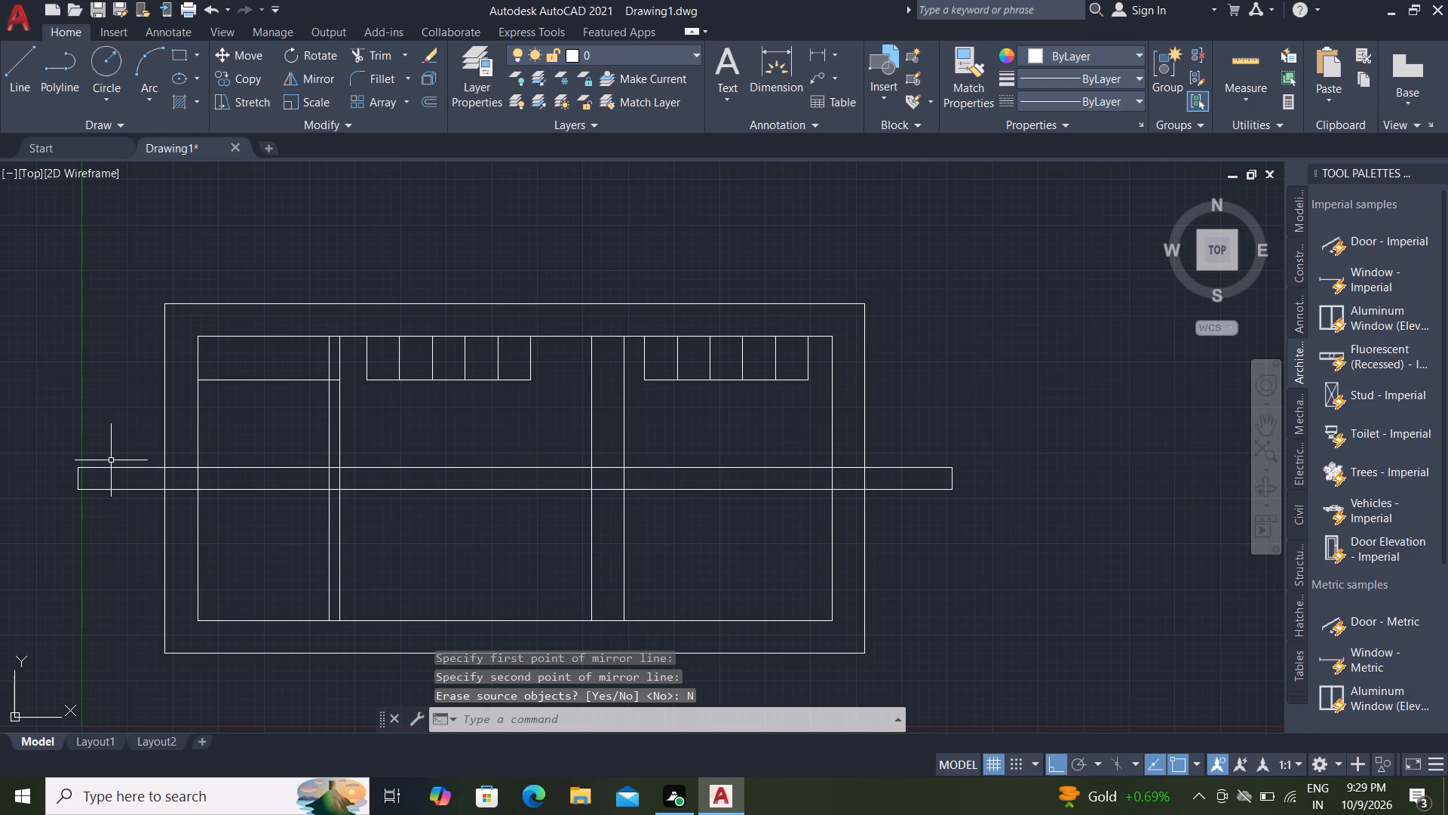
Trim away the short vertical end line closing the left projection.
scroll(74, 494, up, 4)
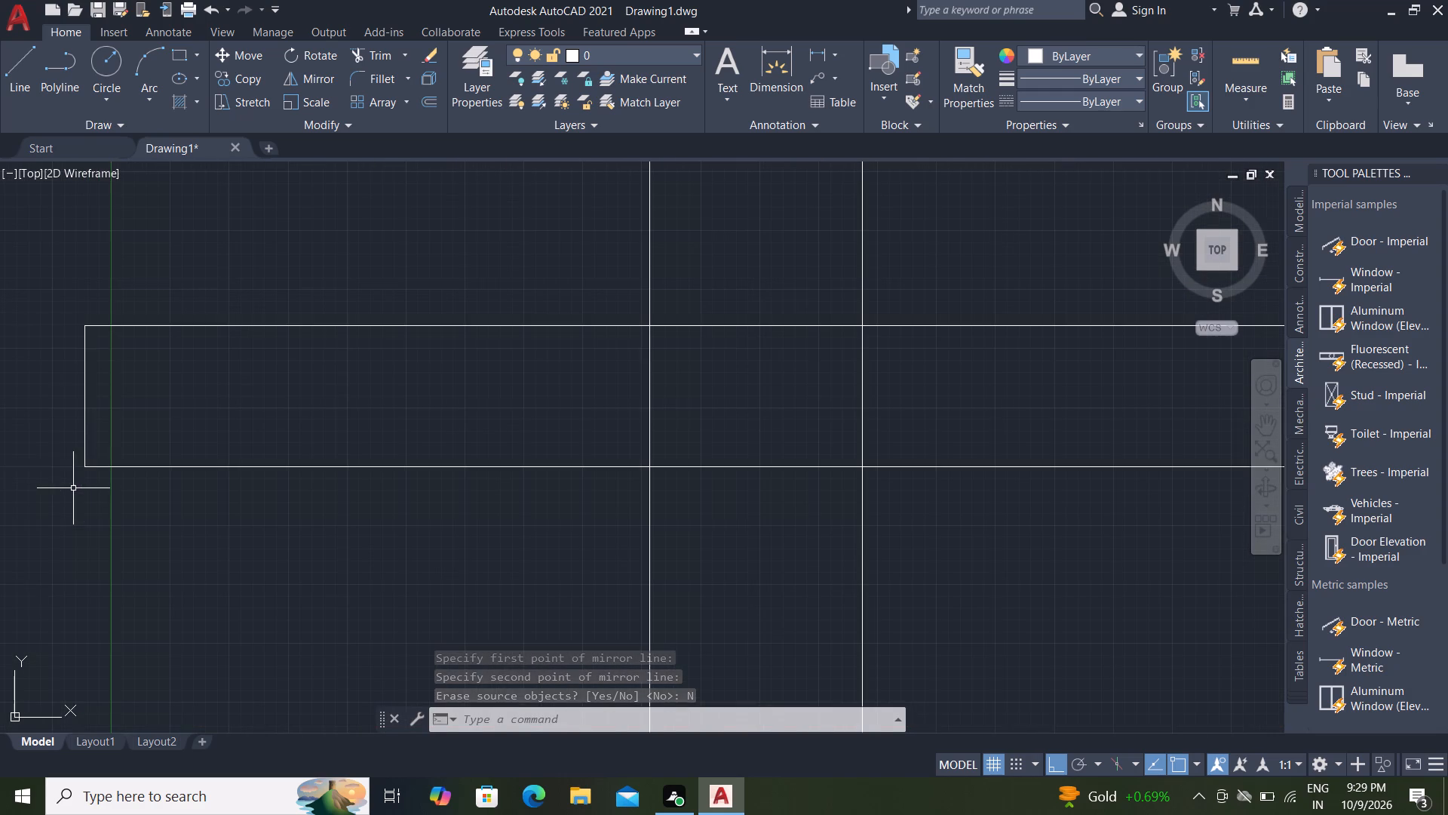
scroll(75, 381, up, 1)
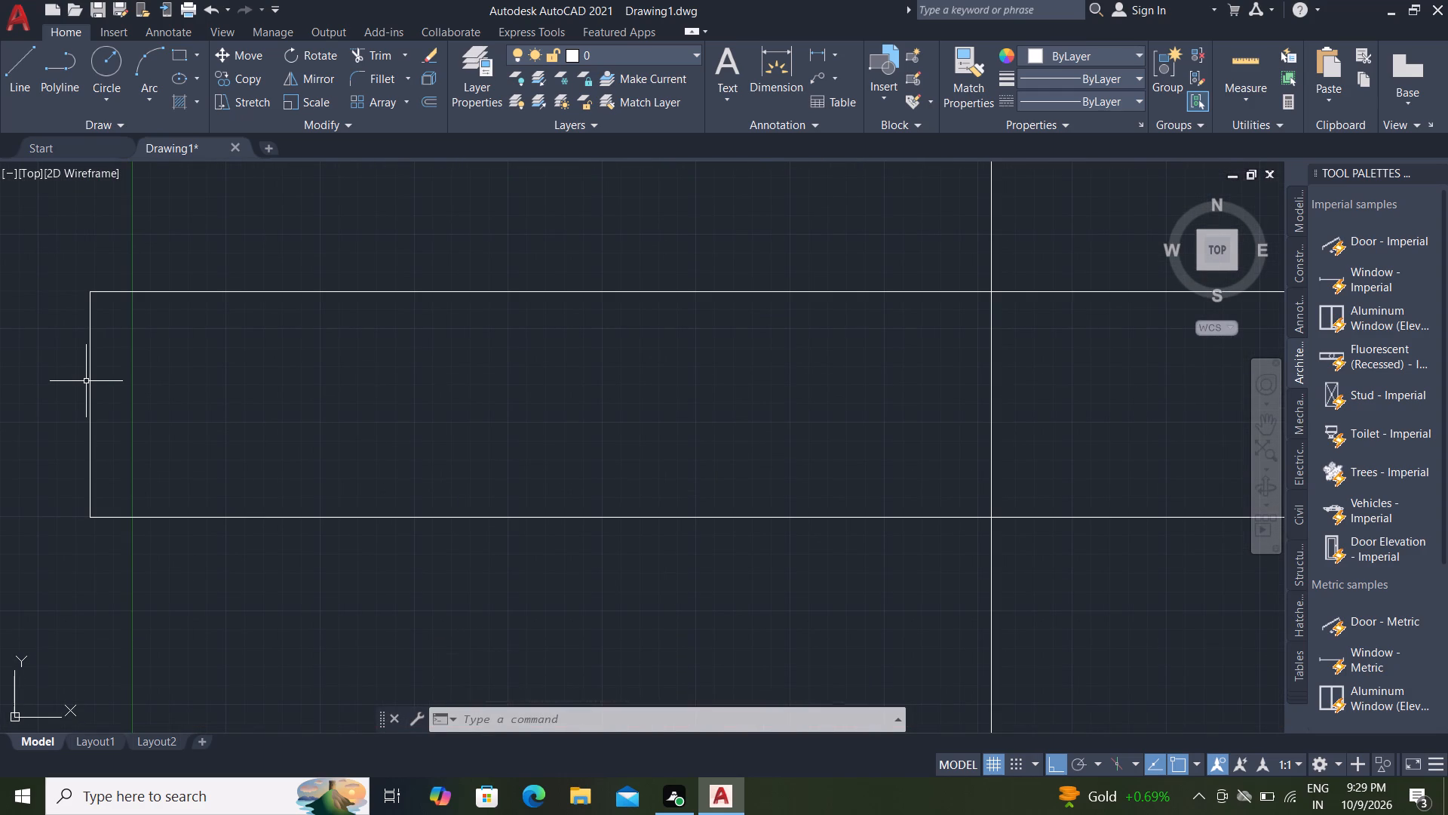
key(Escape)
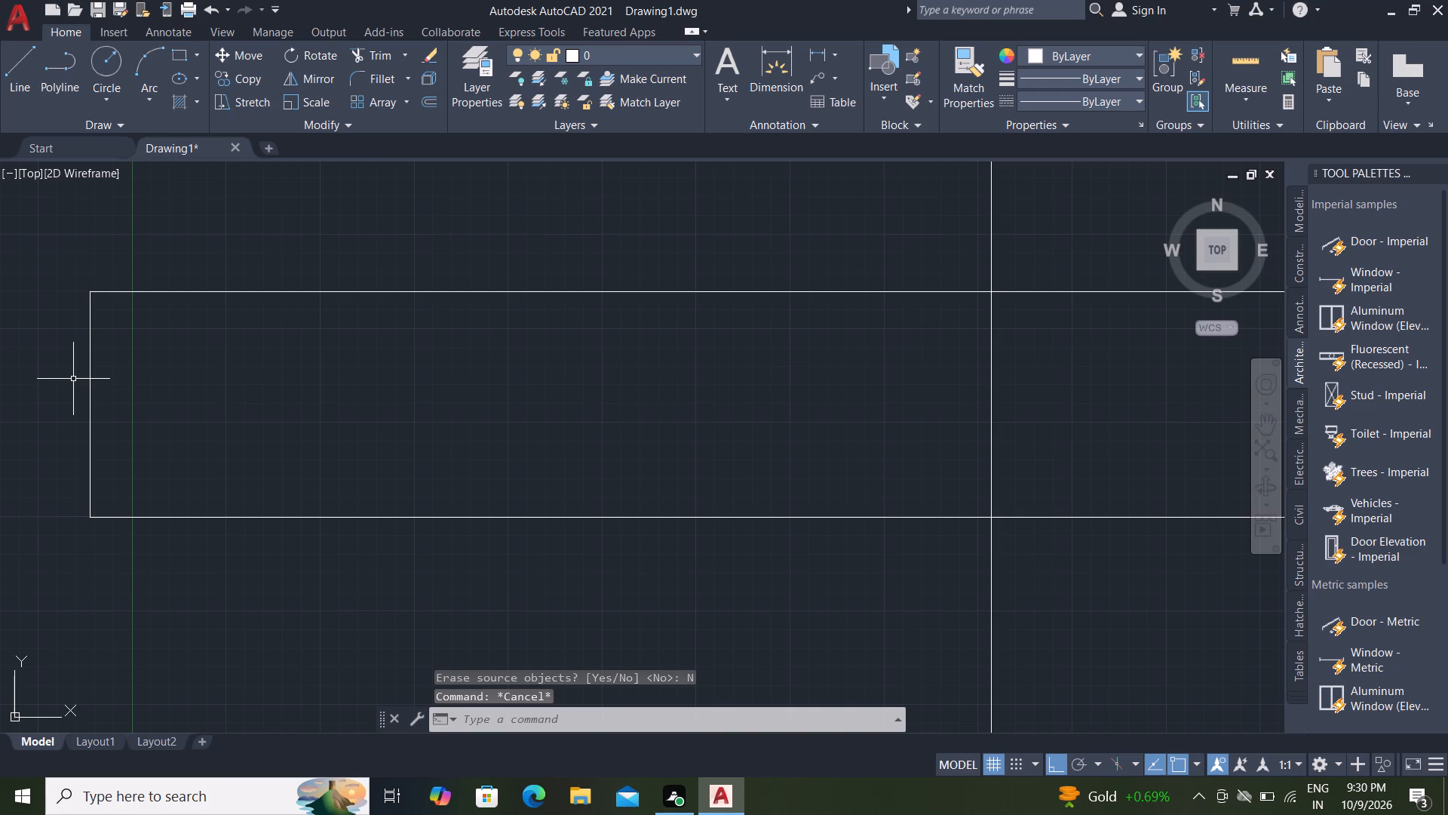
text(tr)
key(space)
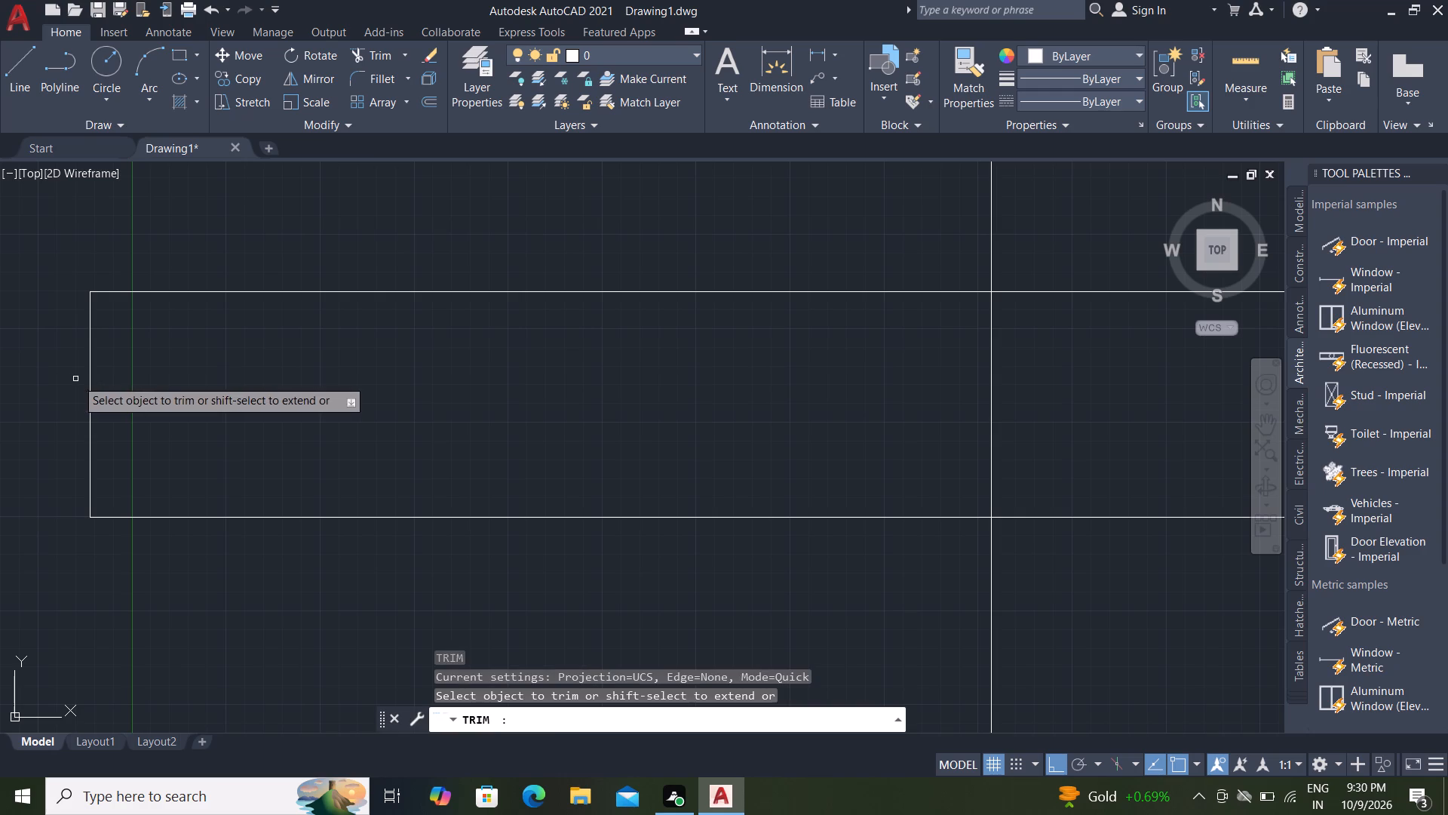
click(28, 352)
click(112, 397)
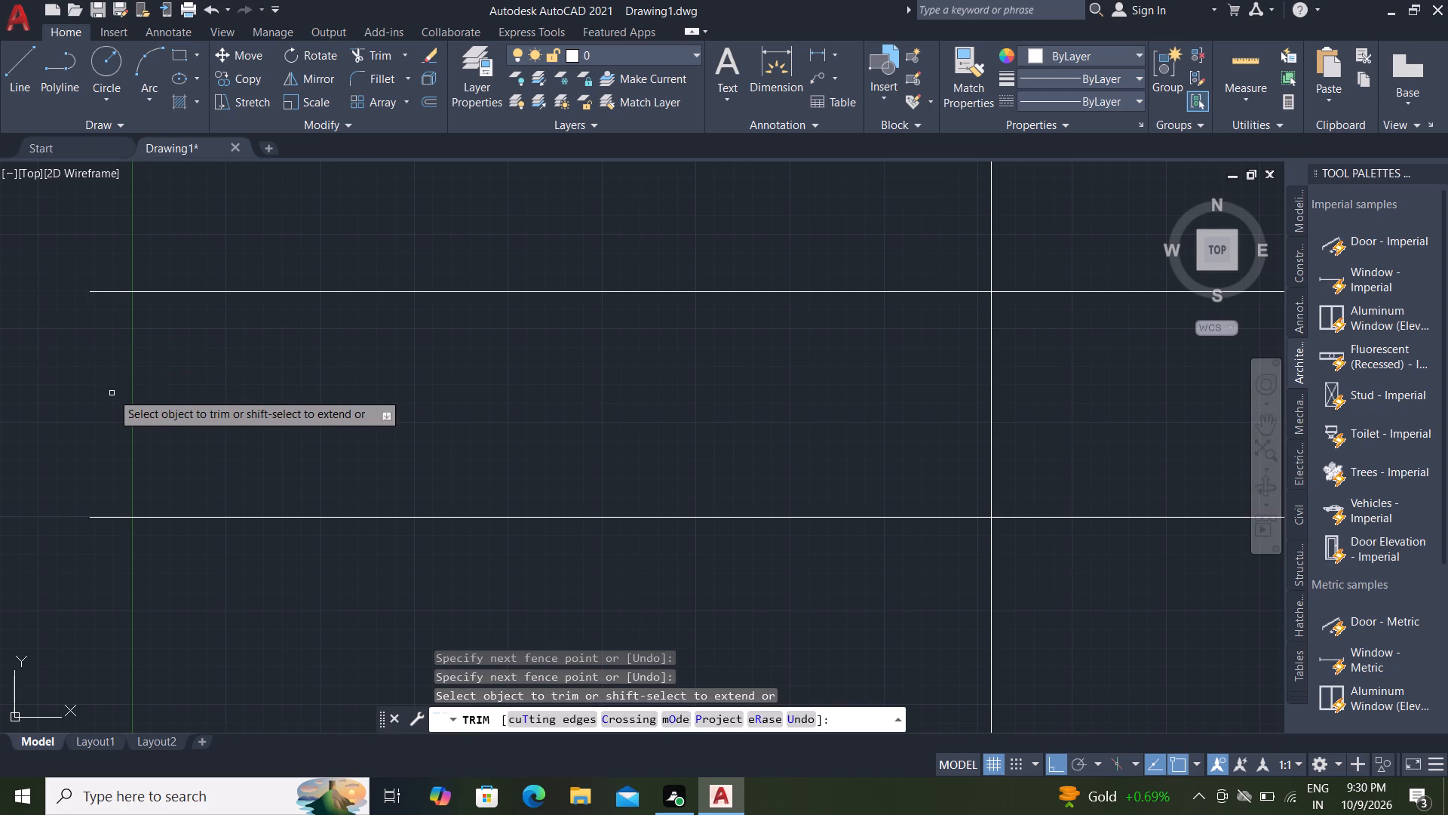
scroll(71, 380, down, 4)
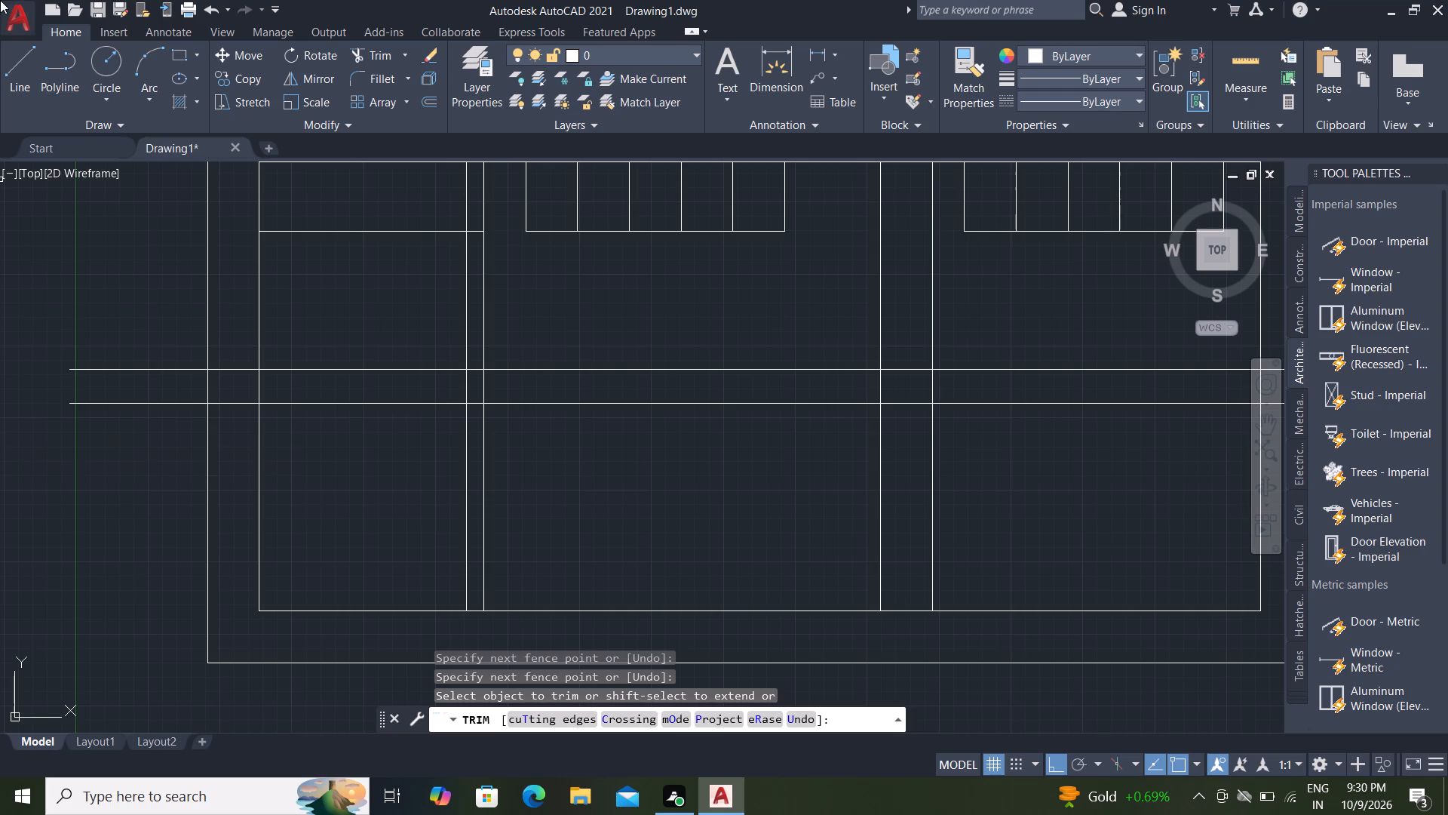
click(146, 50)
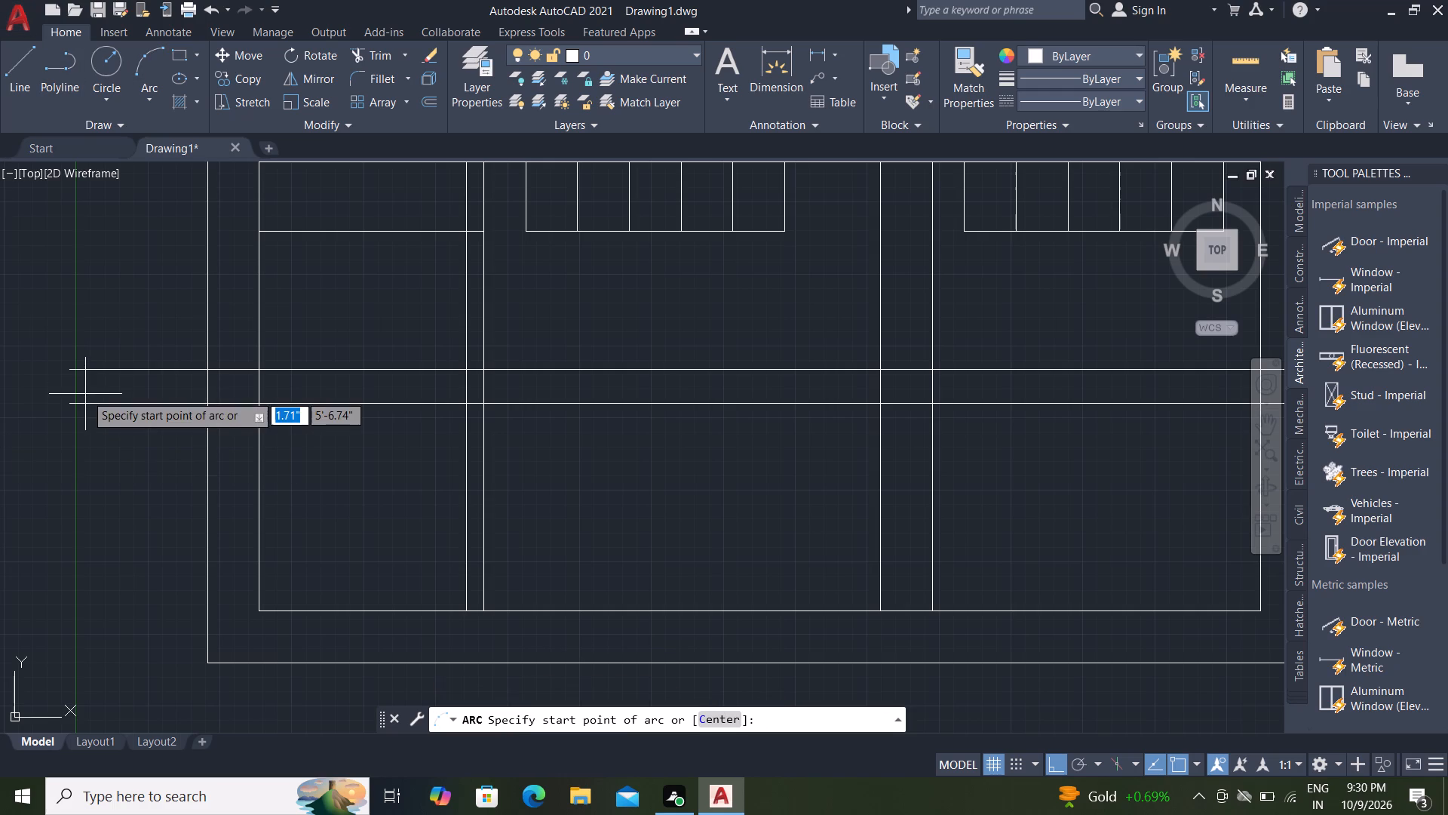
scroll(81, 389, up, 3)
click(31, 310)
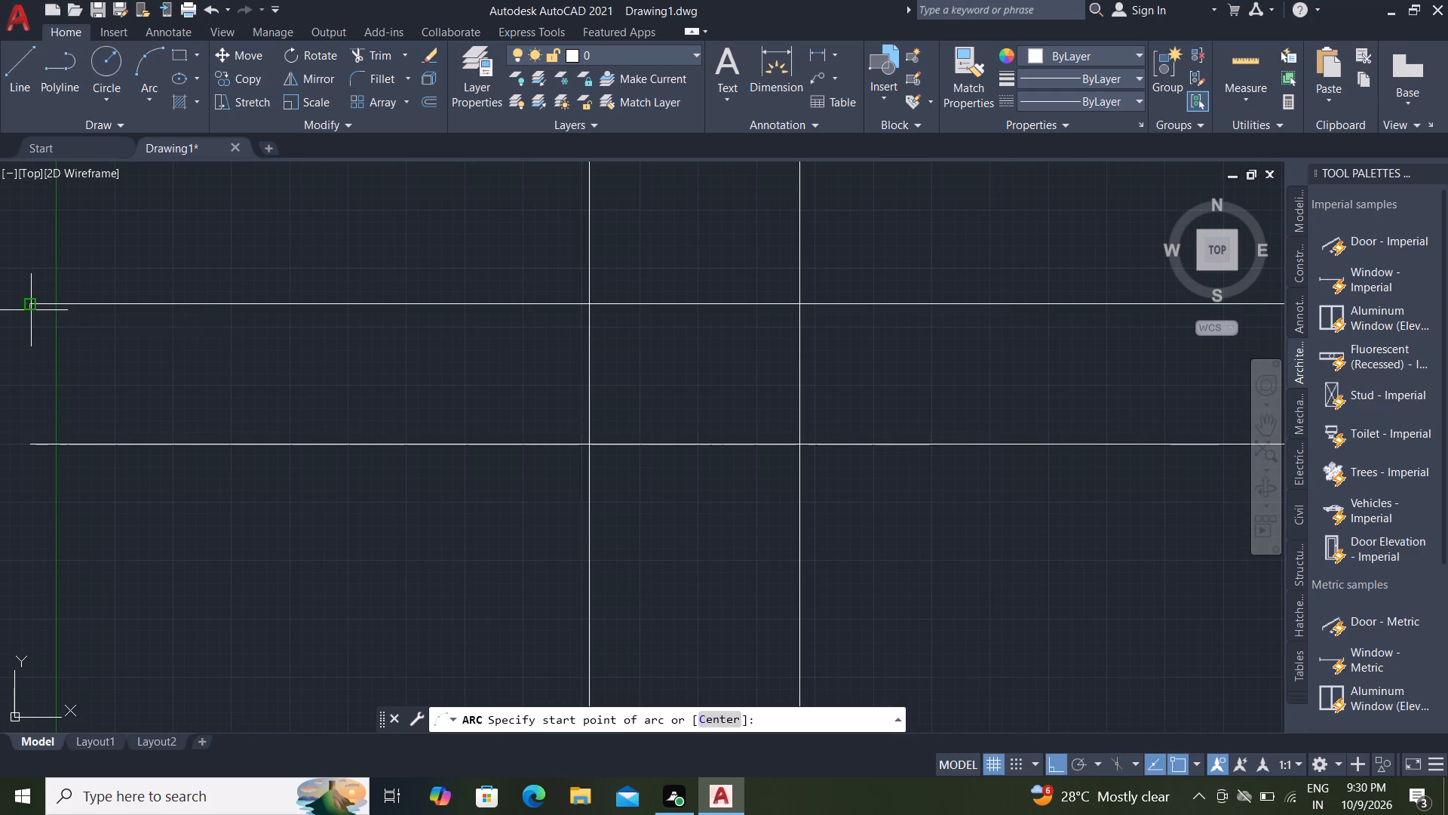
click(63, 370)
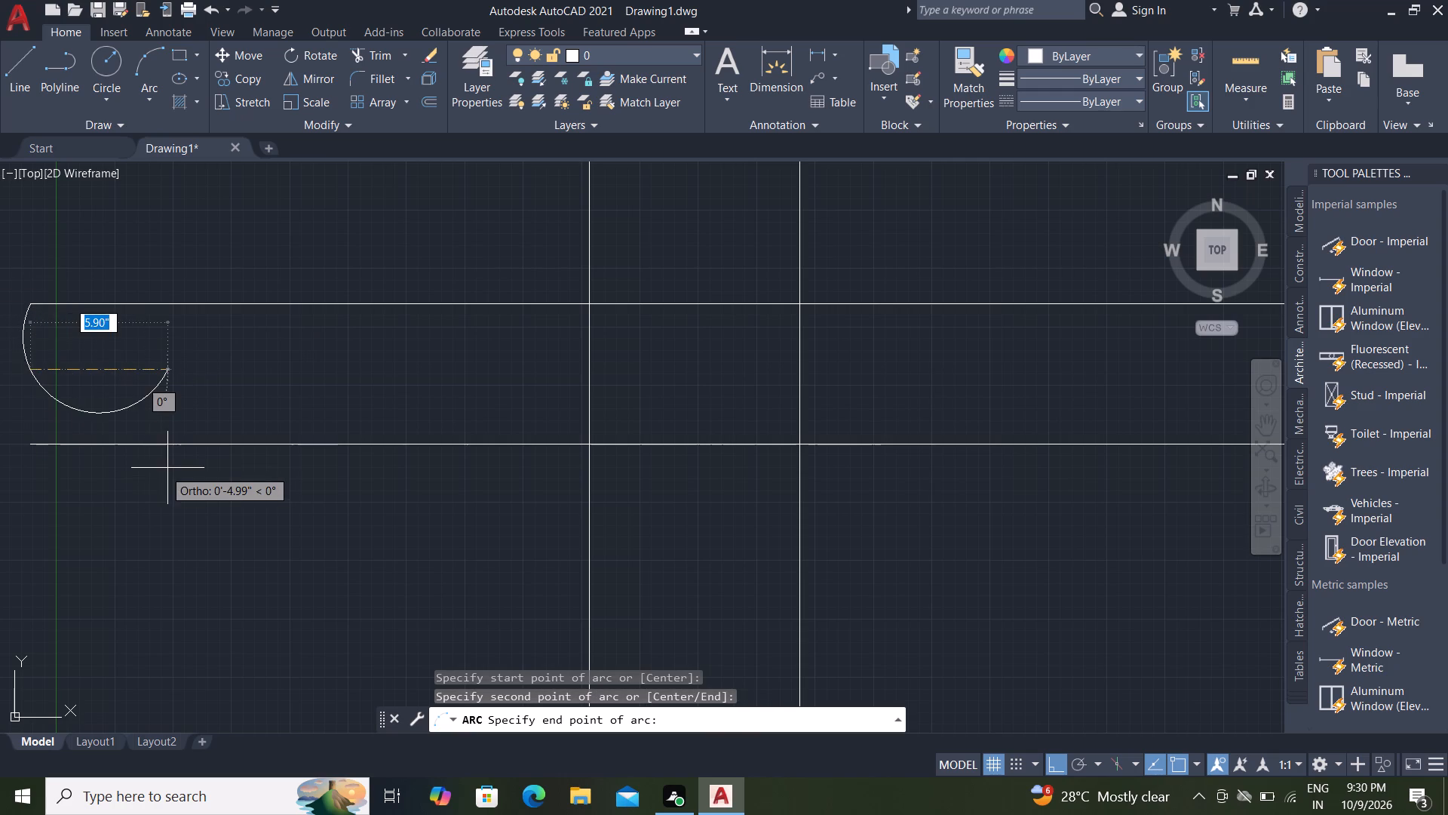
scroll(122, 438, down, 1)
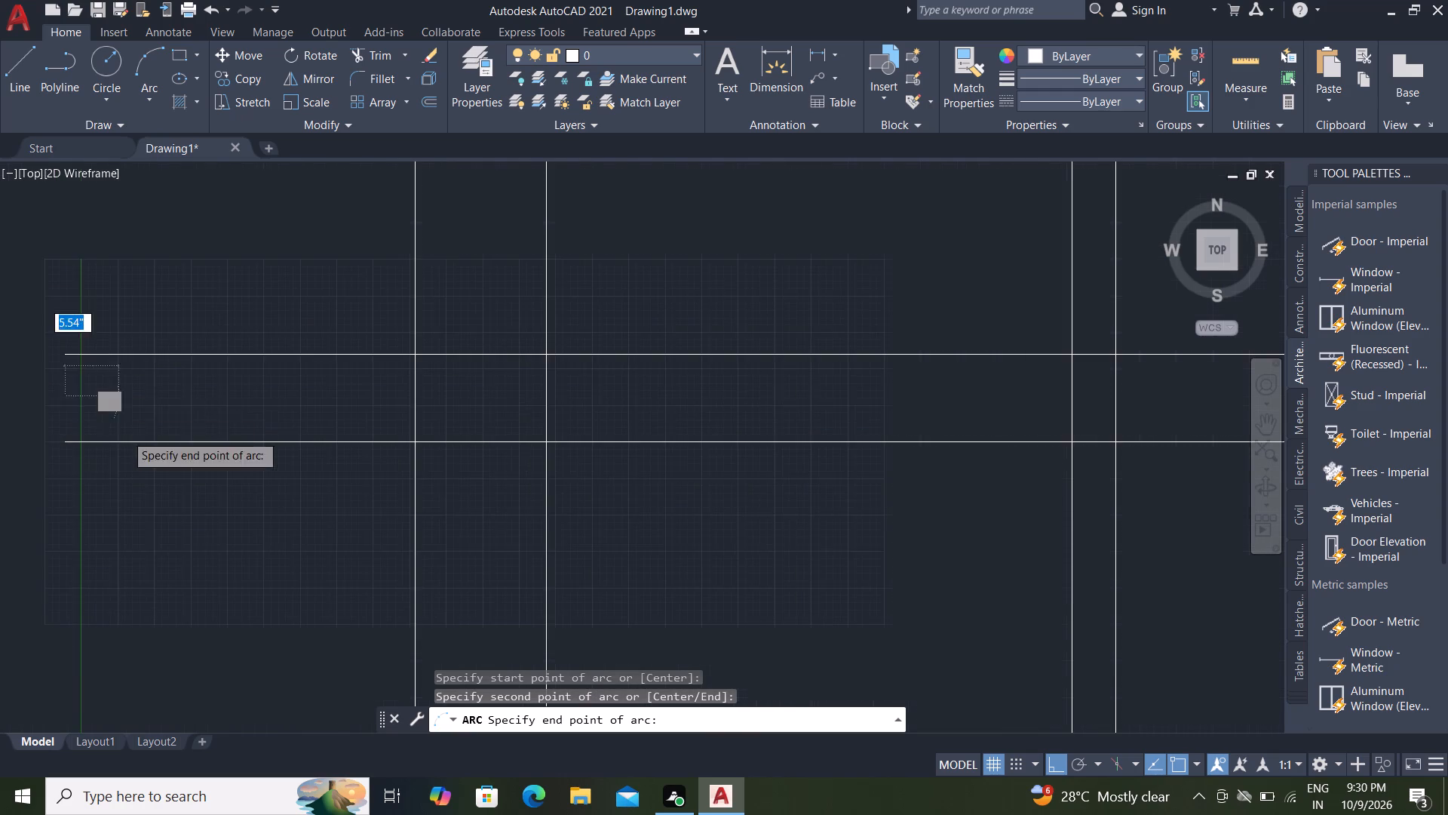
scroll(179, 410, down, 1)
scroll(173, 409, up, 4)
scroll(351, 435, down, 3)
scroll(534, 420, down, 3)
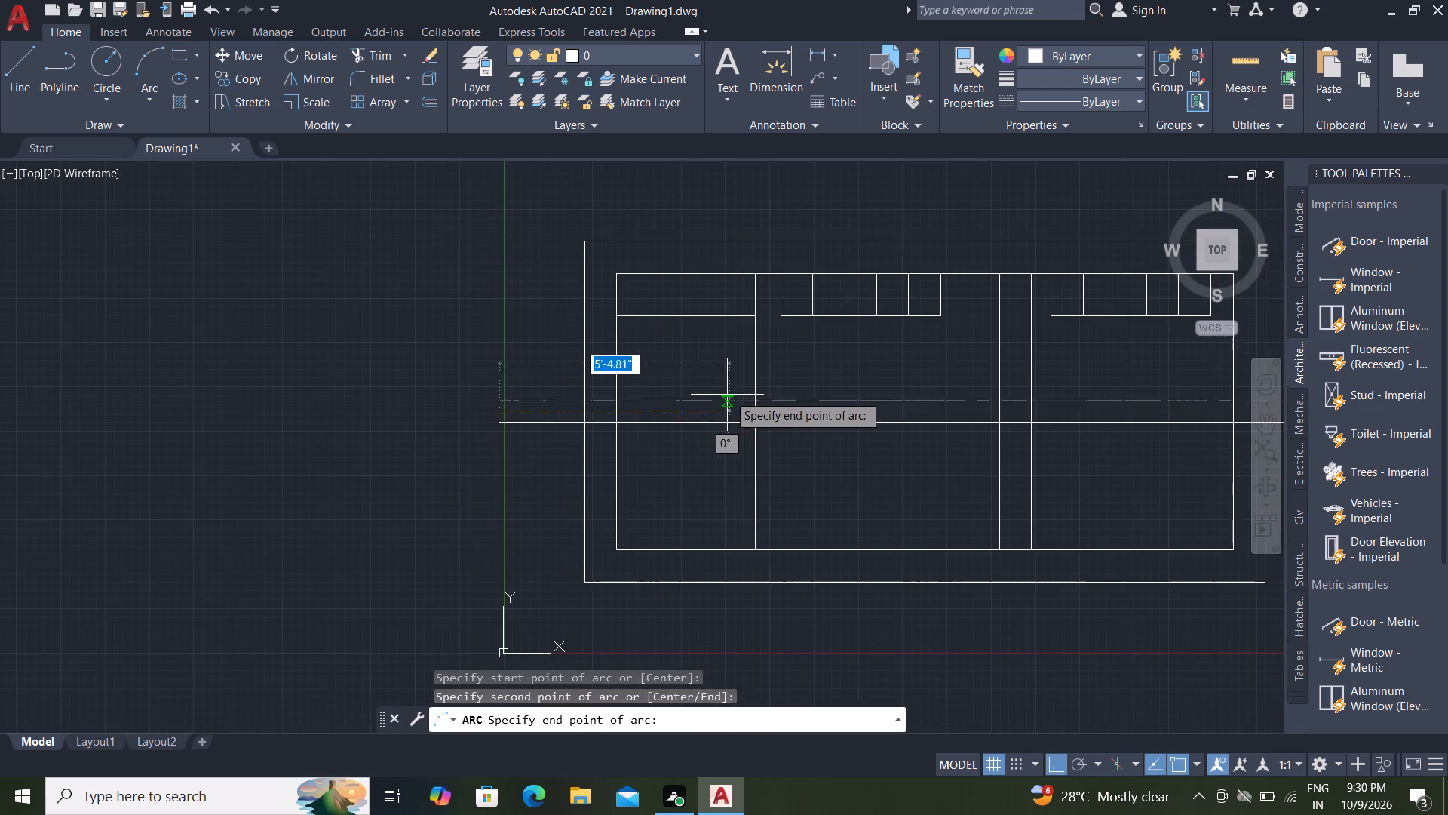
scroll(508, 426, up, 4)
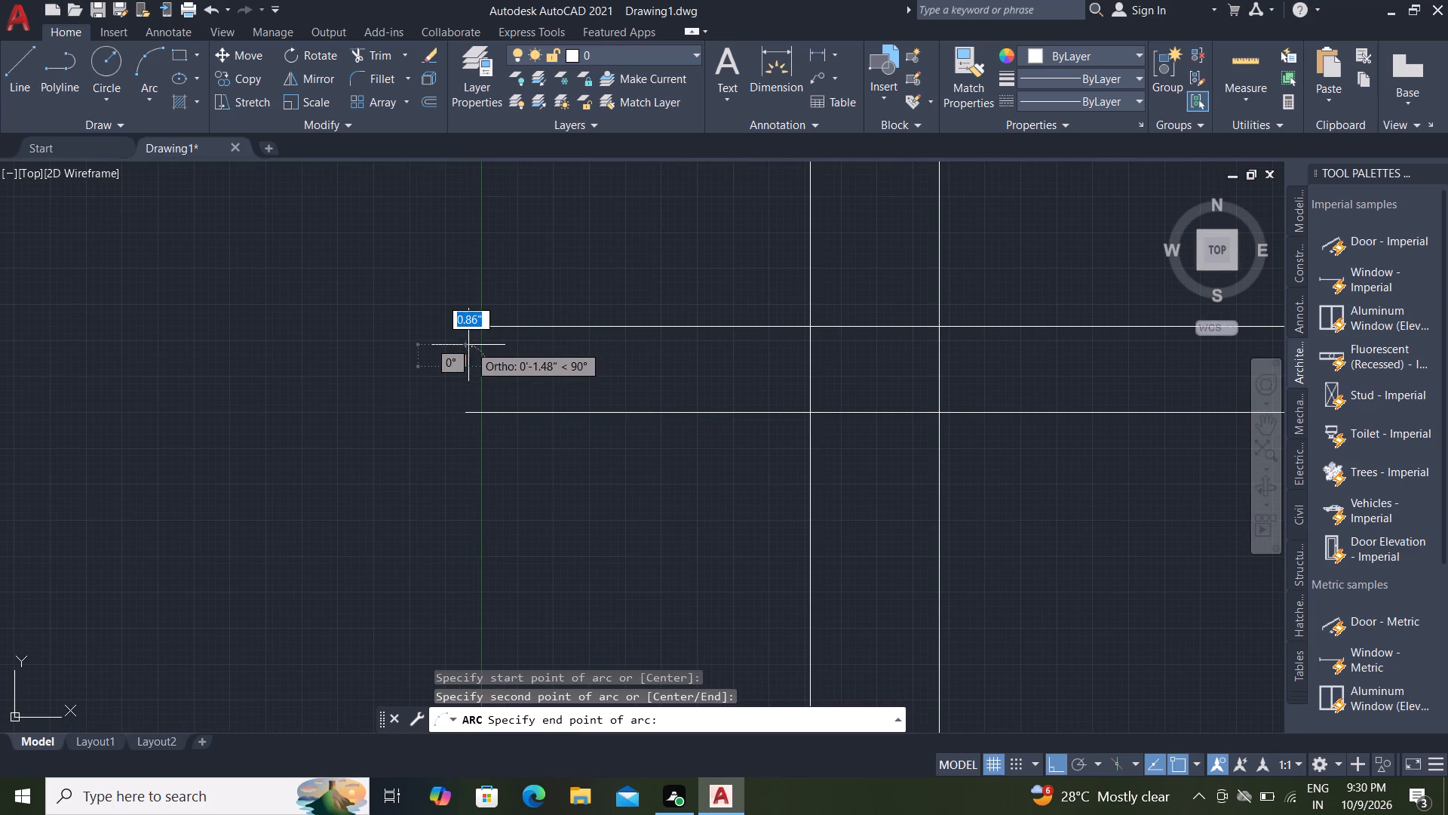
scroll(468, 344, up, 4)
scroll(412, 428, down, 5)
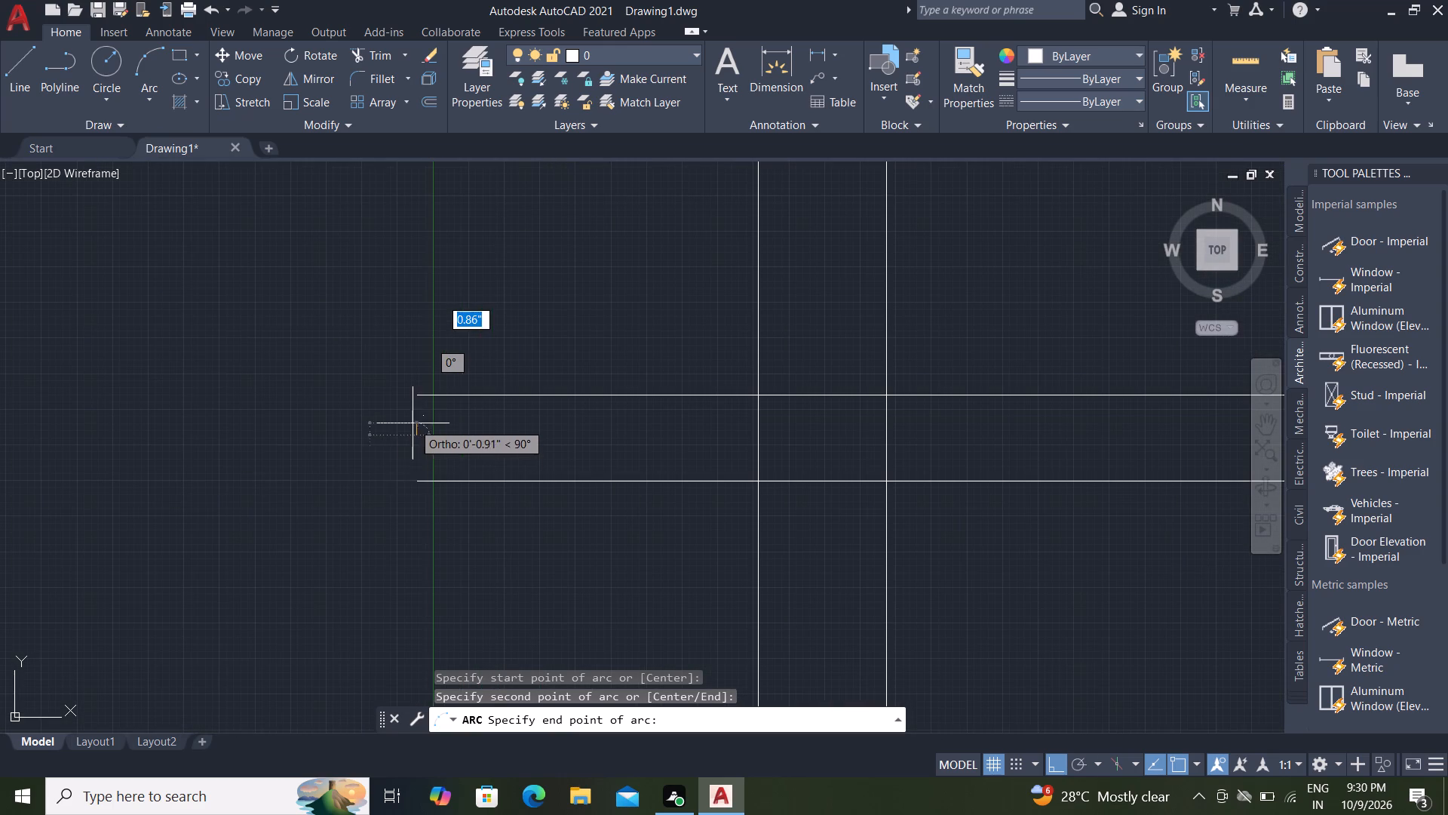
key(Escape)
Draw a semicircular arc about 3.3" across, rising from the left projection's lower line end and bulging outward.
key(space)
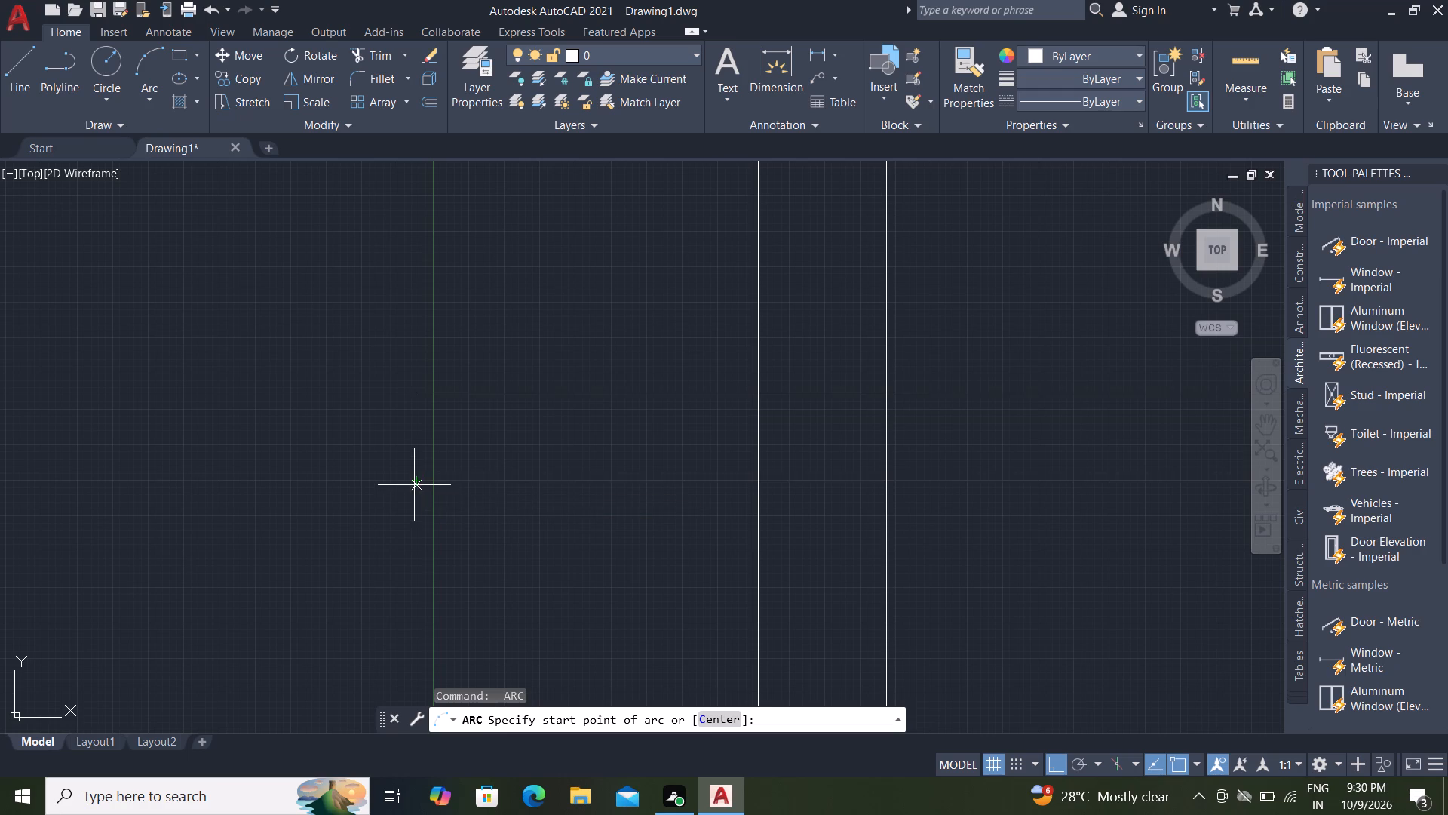
click(414, 480)
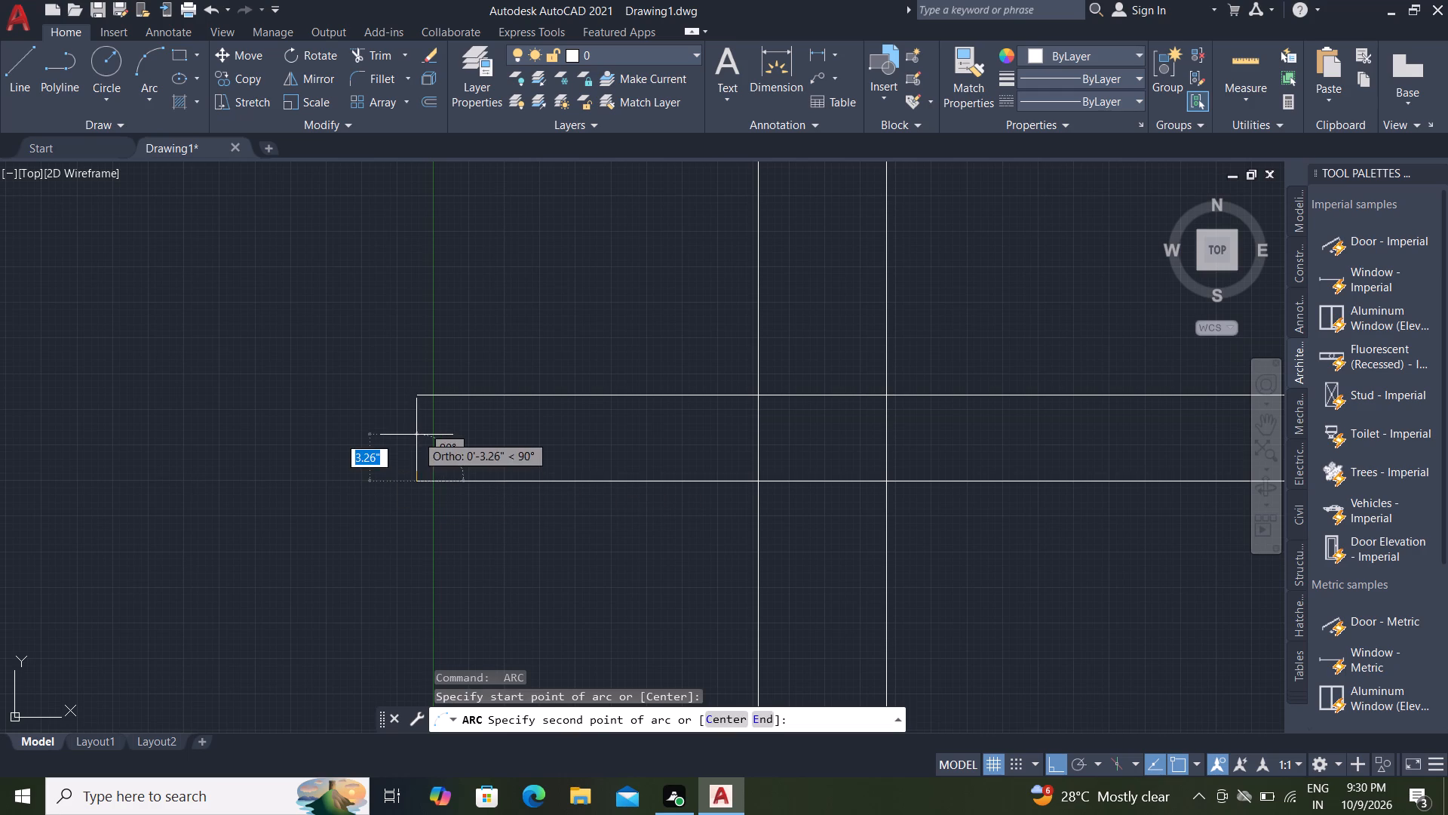
click(416, 435)
click(417, 435)
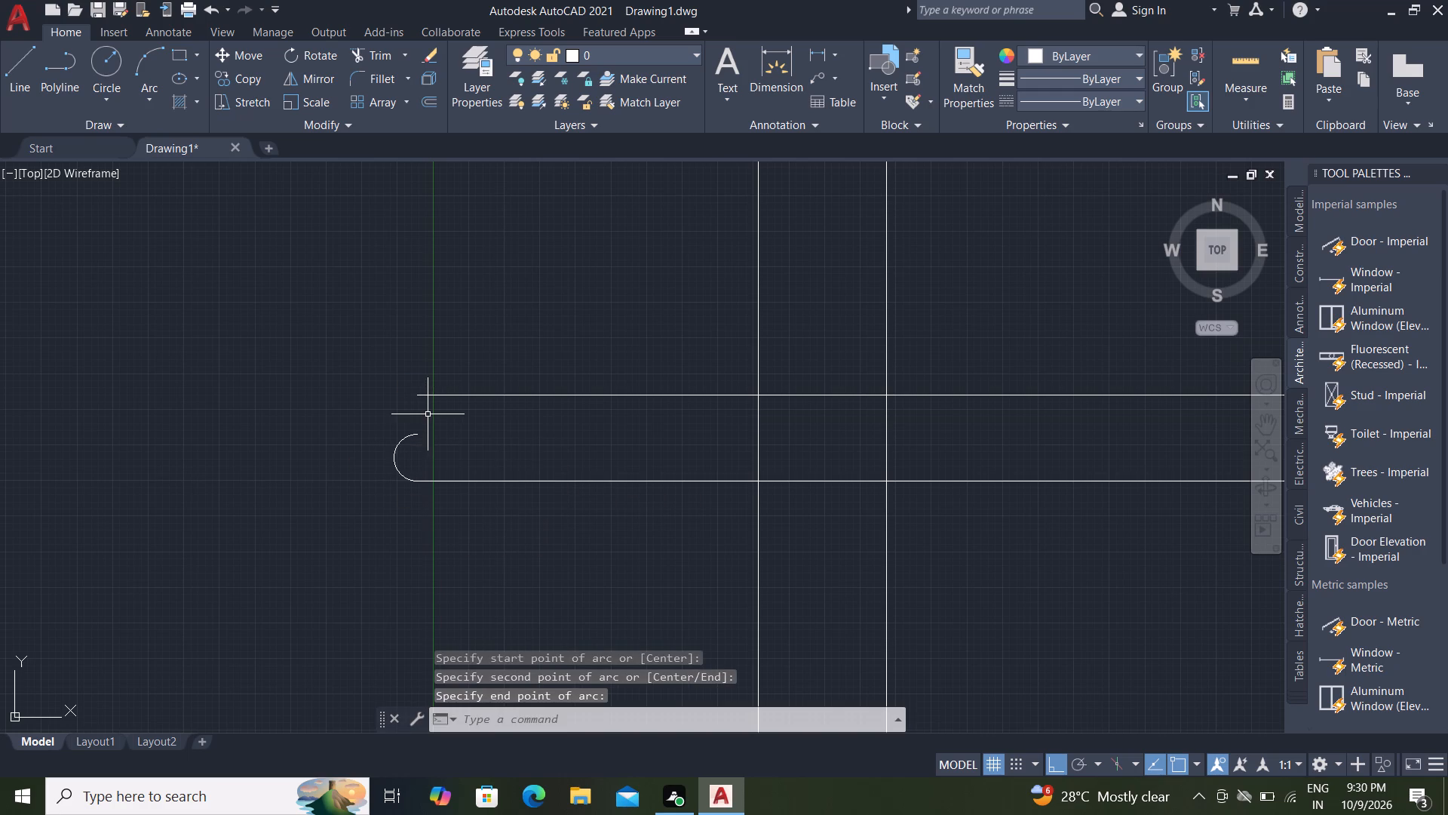
key(Escape)
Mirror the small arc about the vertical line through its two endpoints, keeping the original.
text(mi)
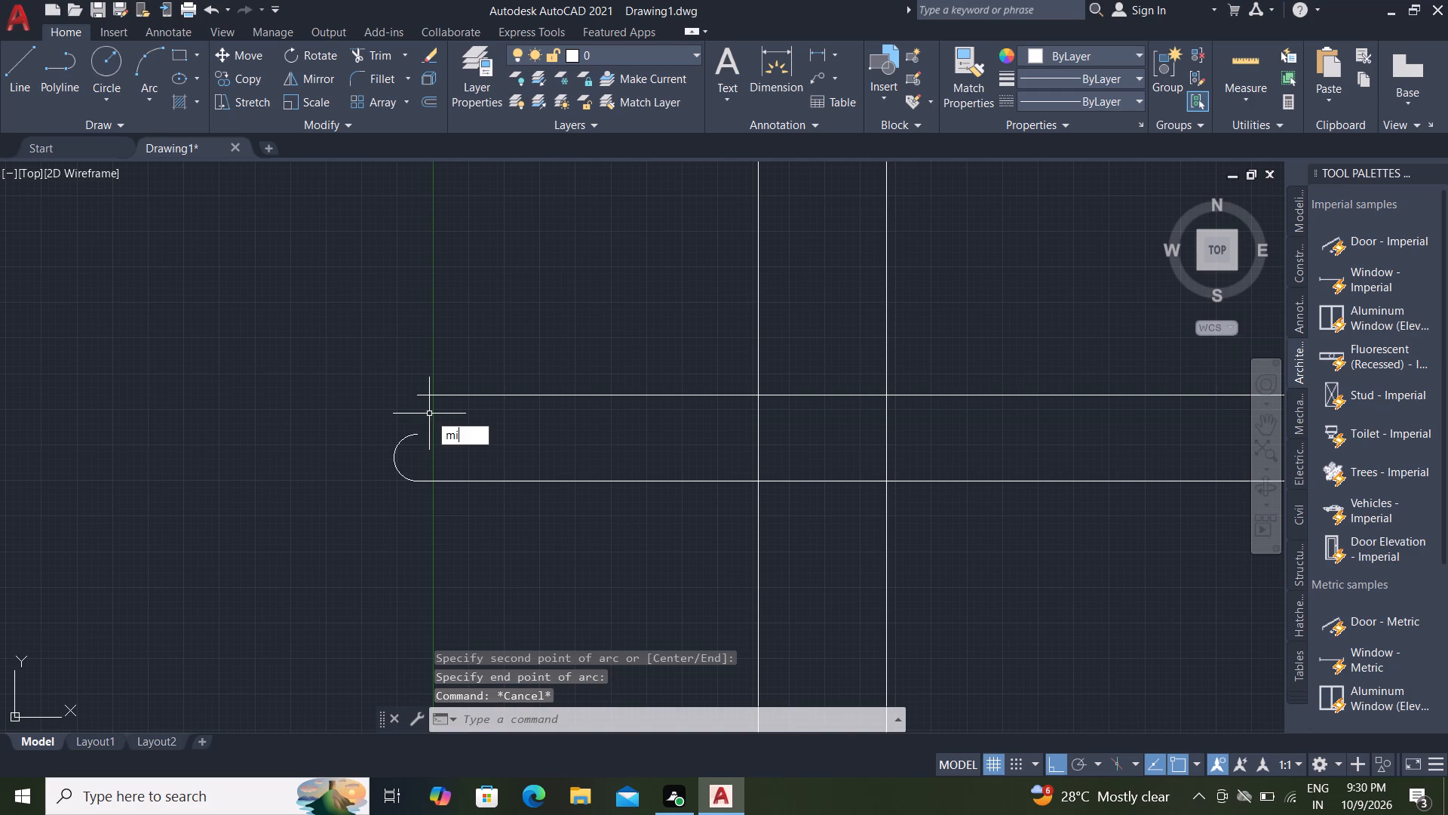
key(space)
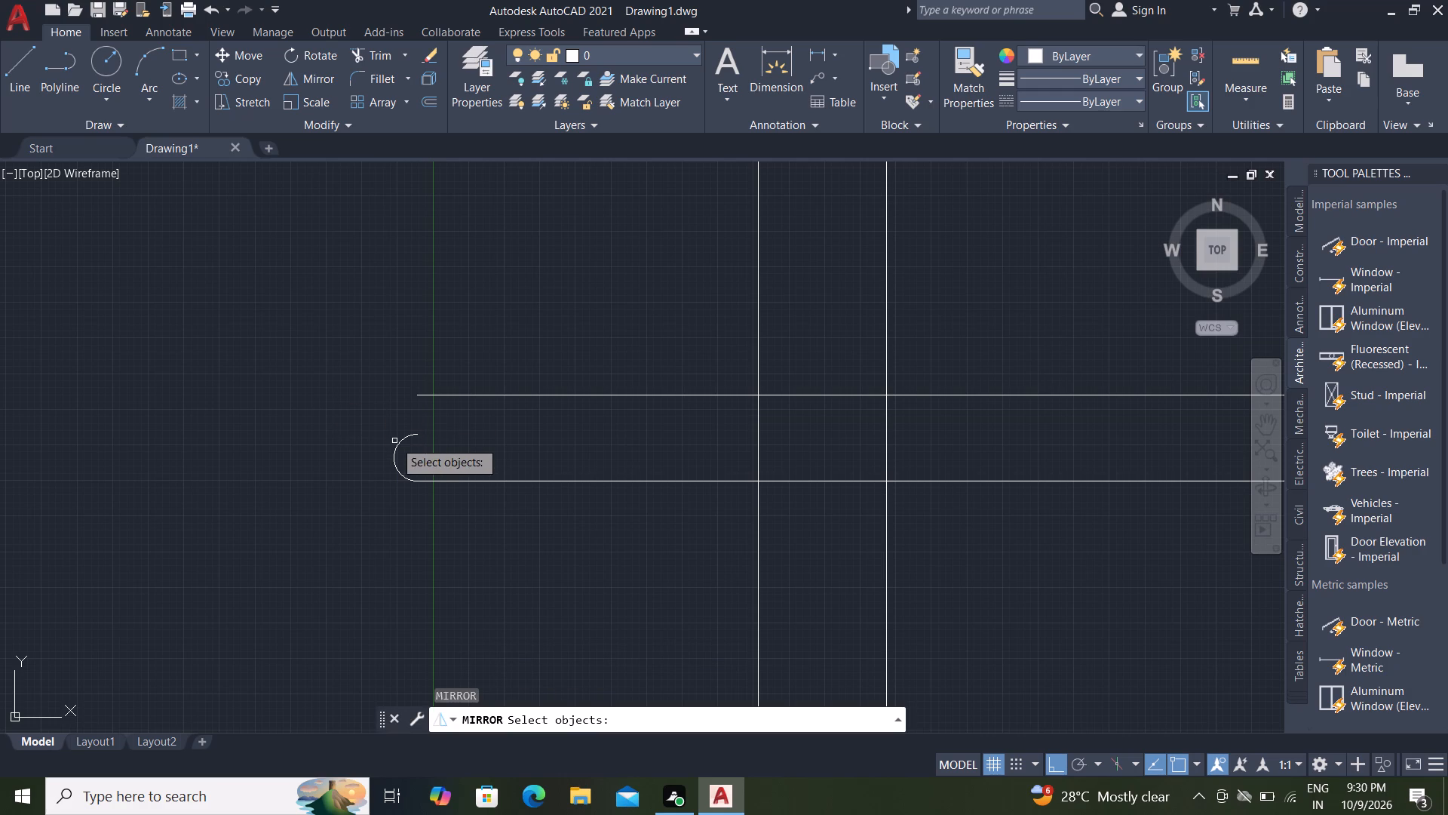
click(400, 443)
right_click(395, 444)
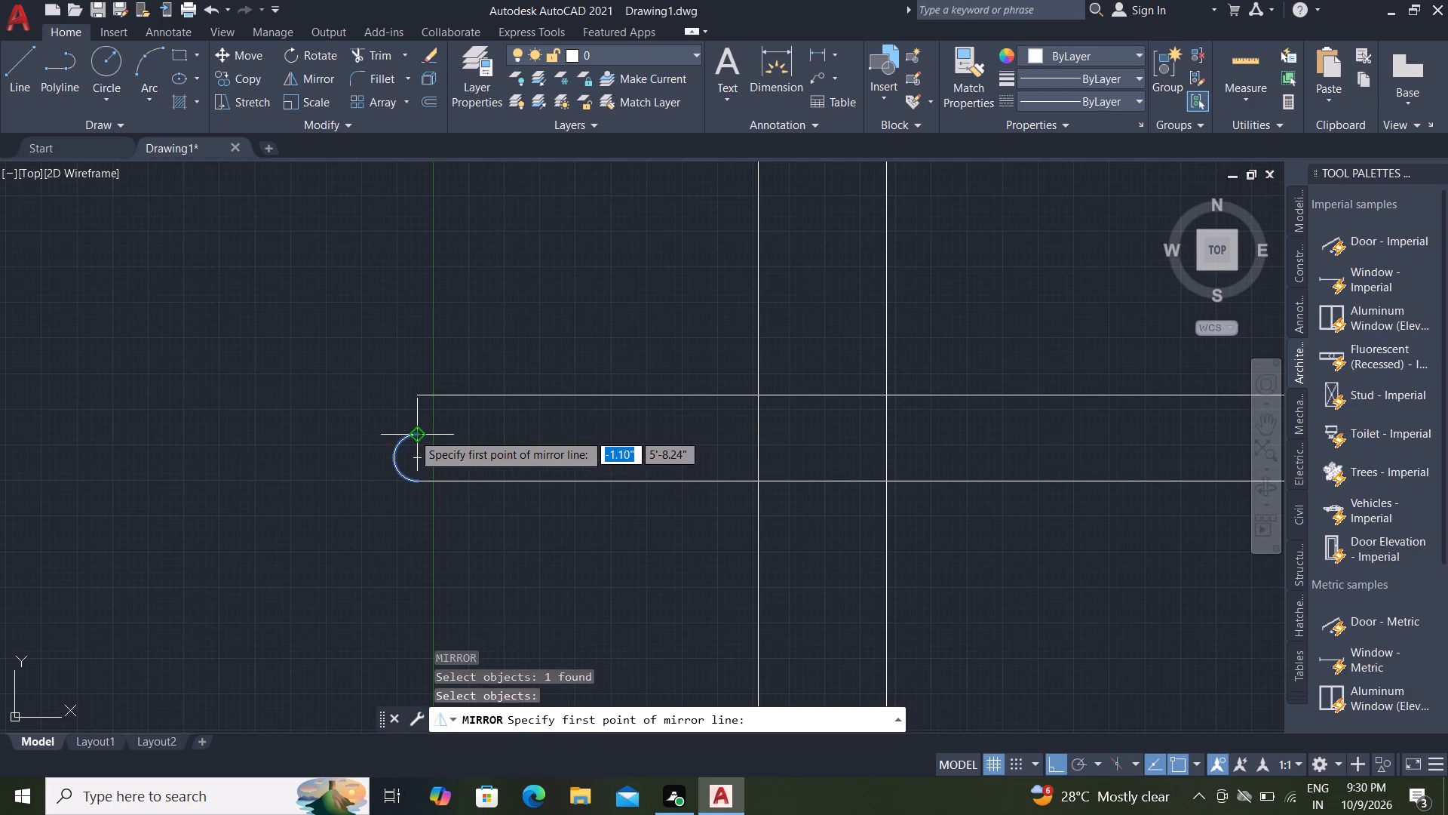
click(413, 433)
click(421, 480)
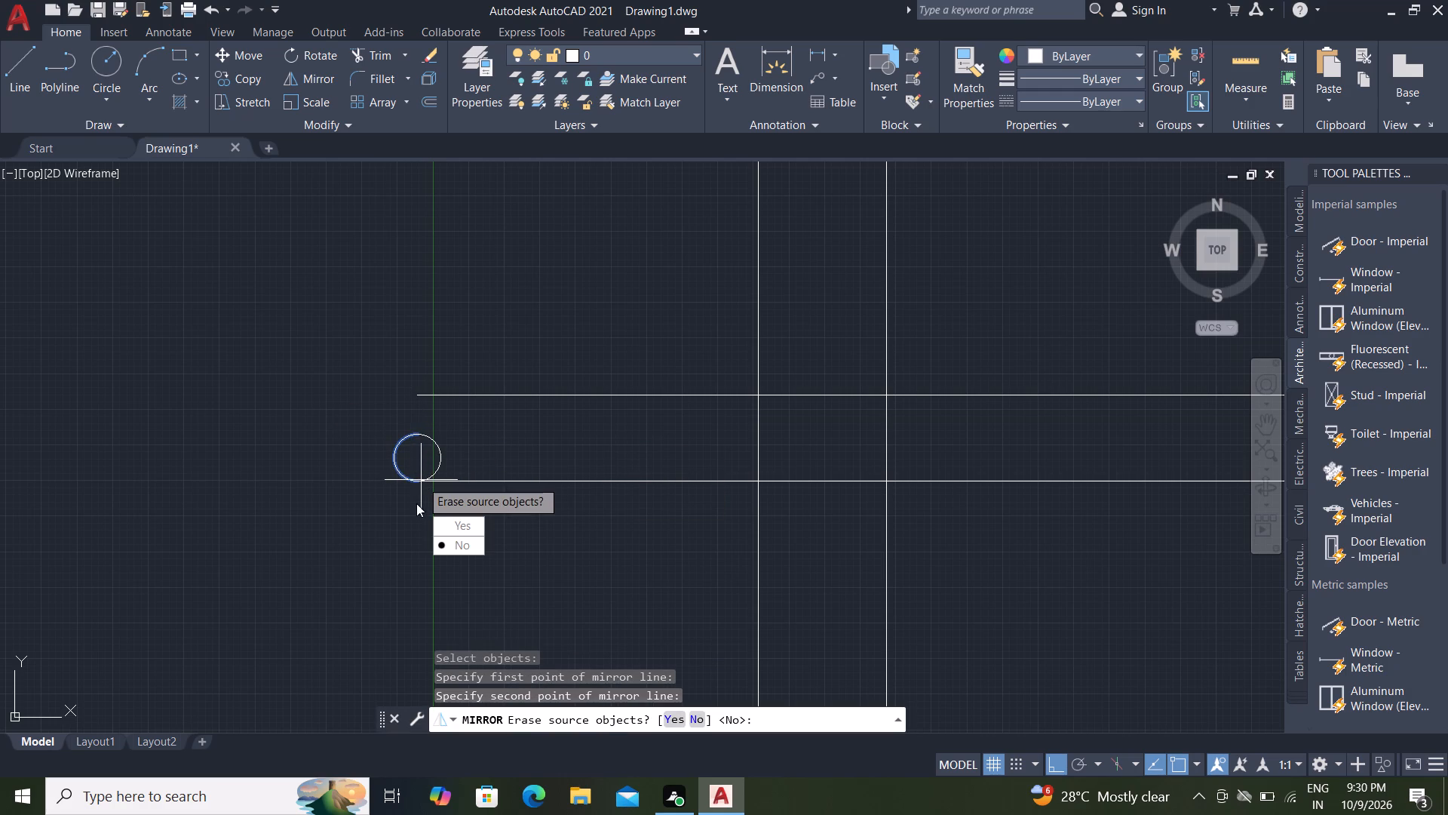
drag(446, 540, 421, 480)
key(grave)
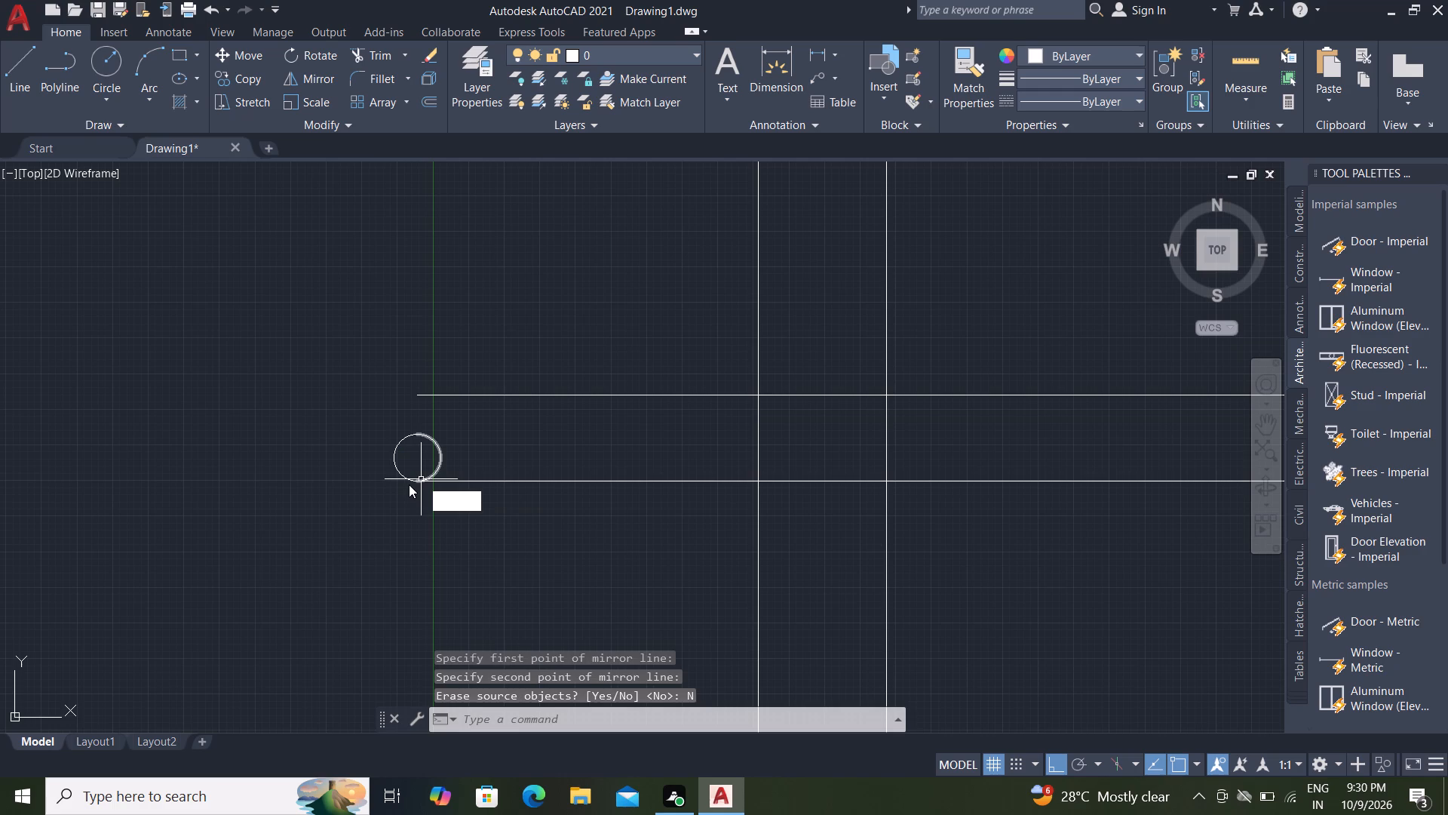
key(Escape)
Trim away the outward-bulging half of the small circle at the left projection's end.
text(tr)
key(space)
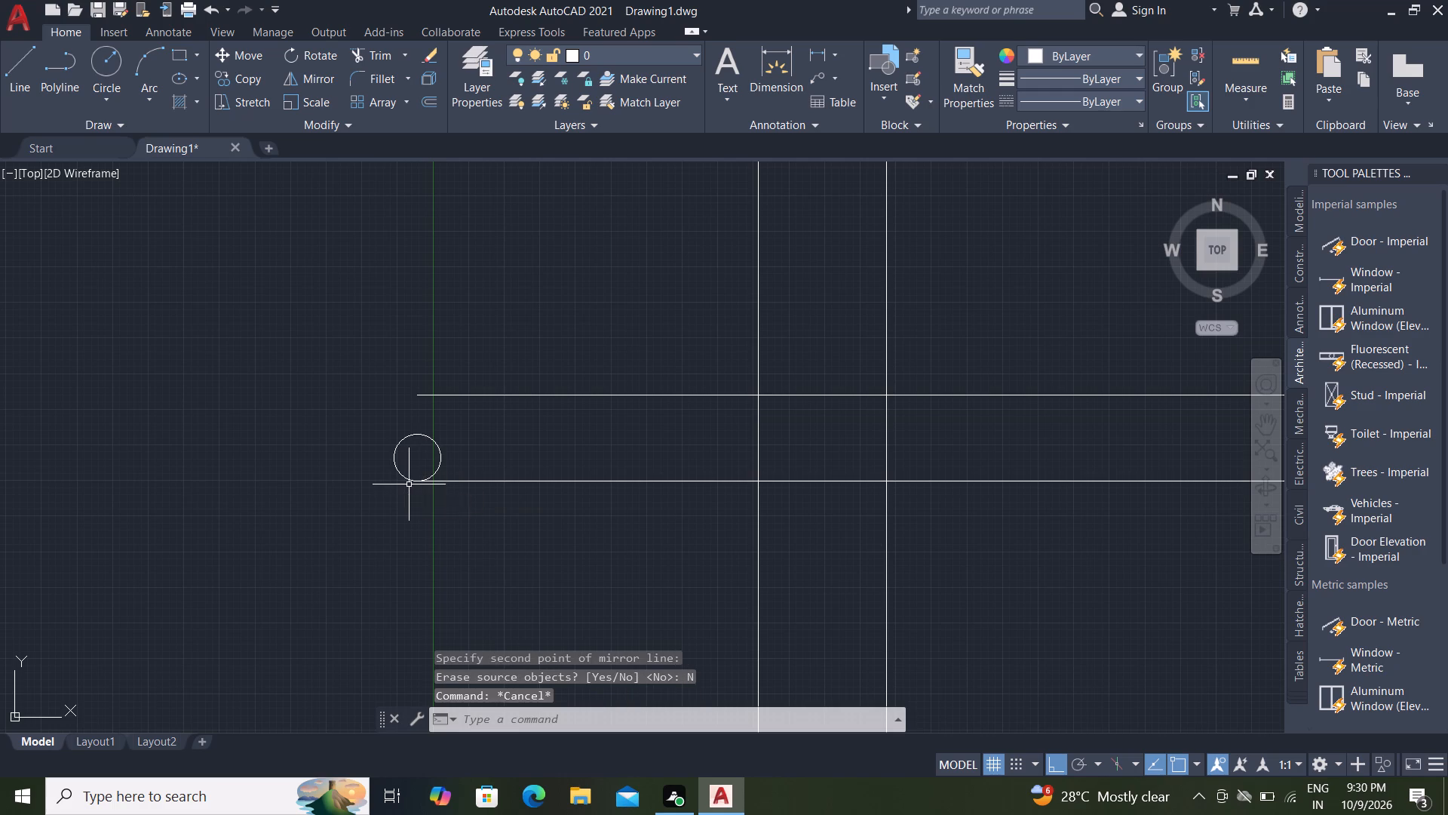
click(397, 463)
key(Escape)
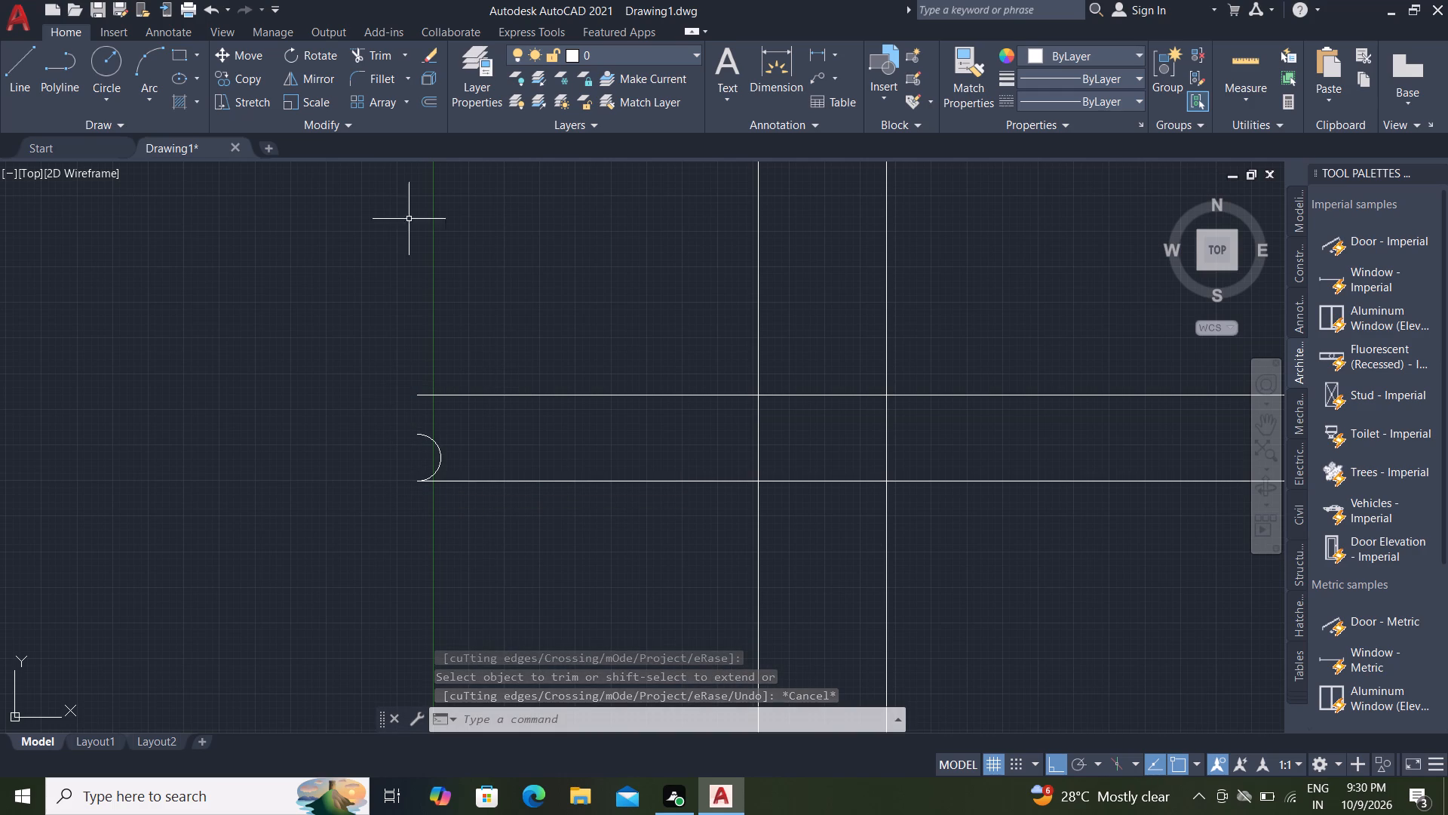
Draw a three-point arc from the lower arc's top through the upper line's left end, ending about 8.2" along that line.
click(137, 63)
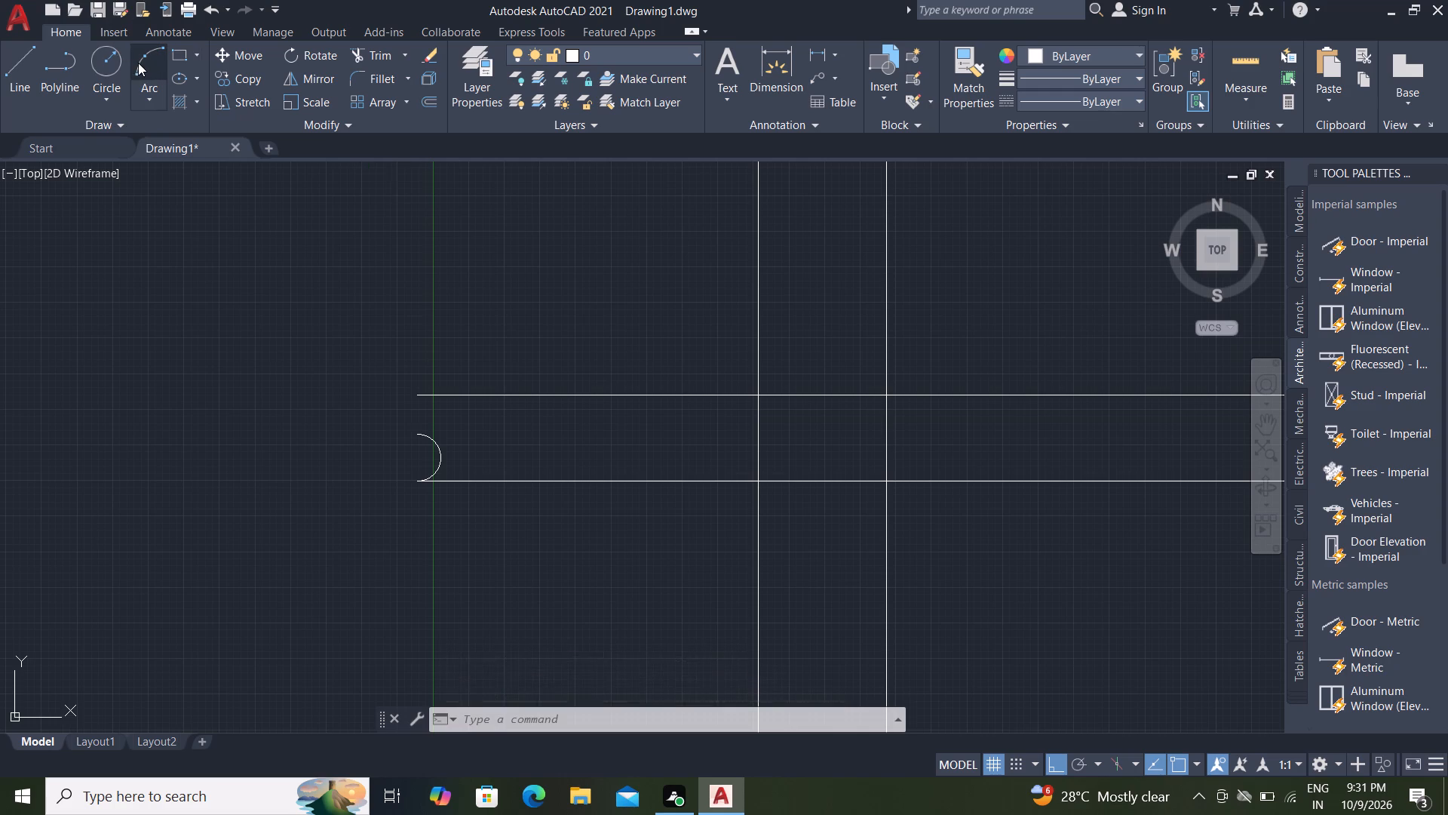
click(421, 435)
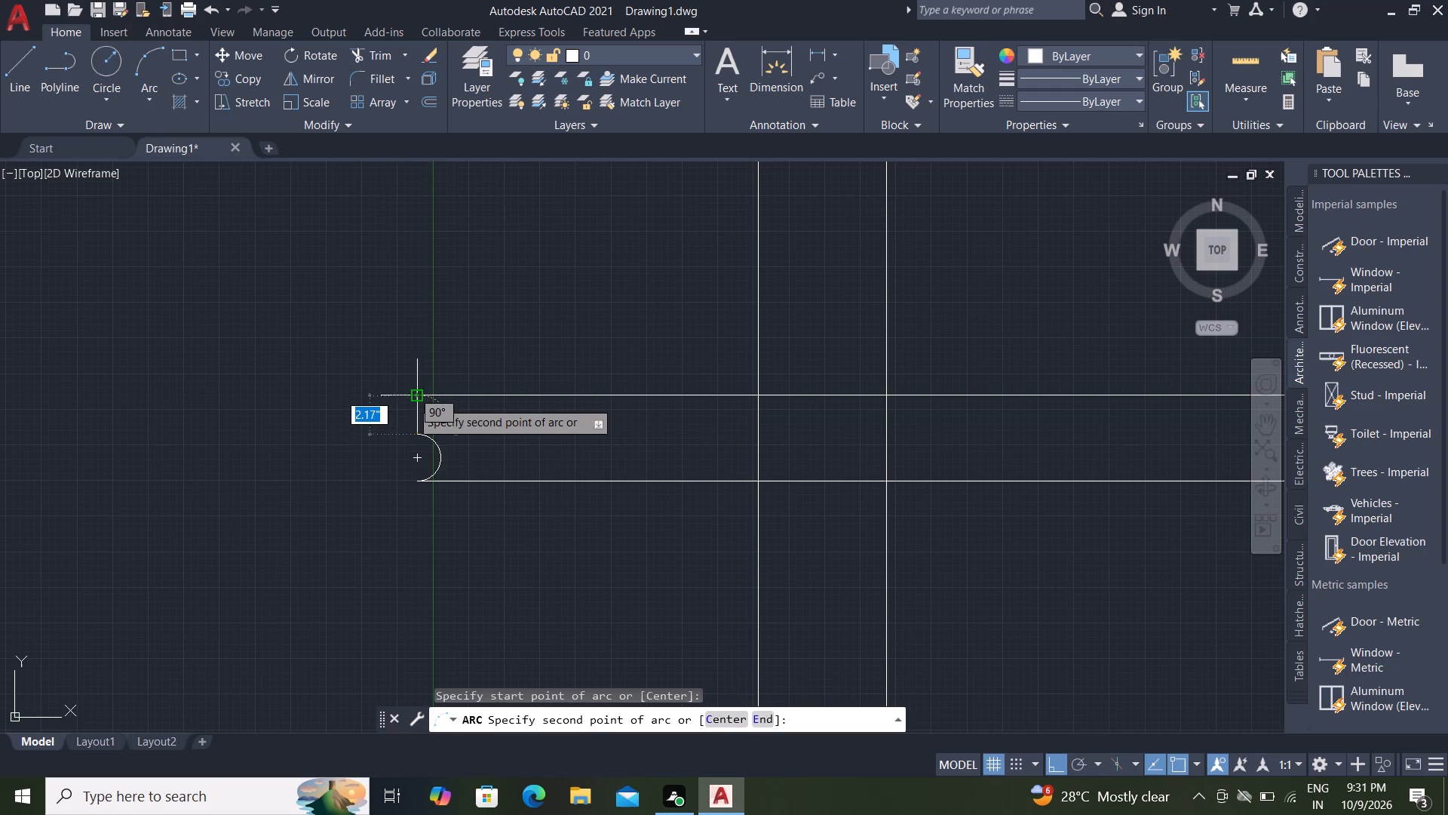
click(411, 395)
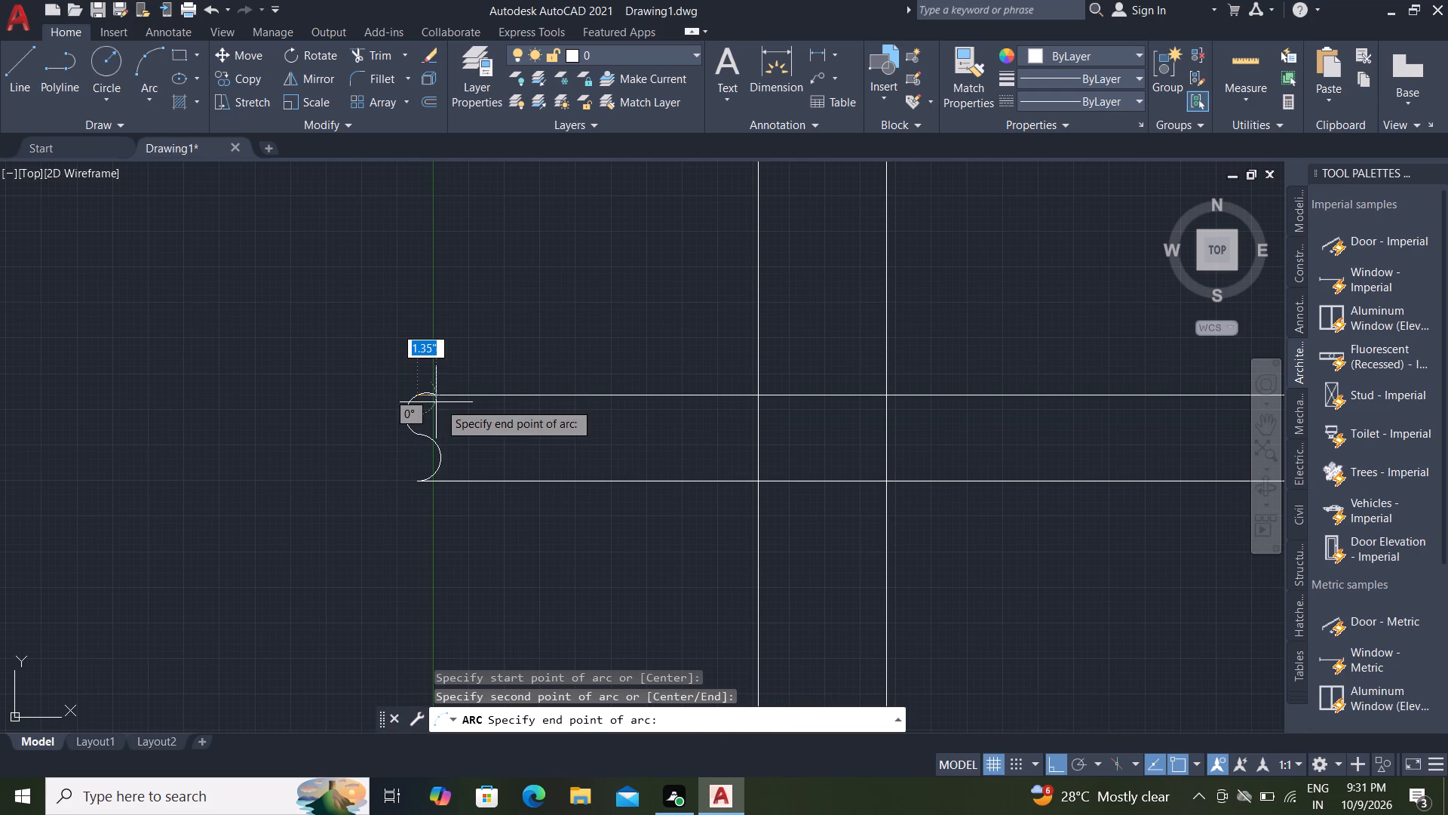
click(534, 407)
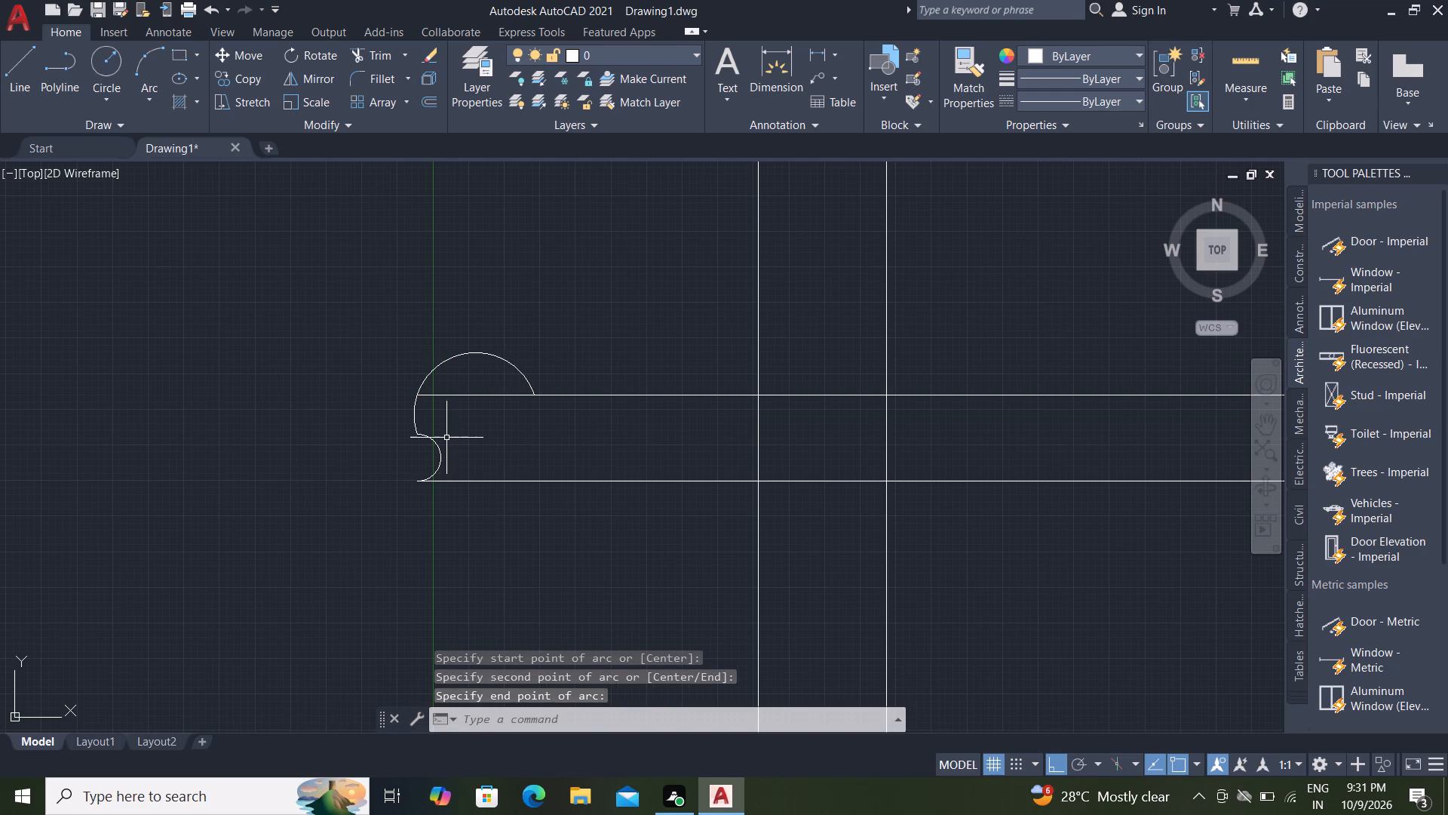
Trim away the larger arc's portion above the upper line and the small lower arc.
key(t)
key(r)
key(space)
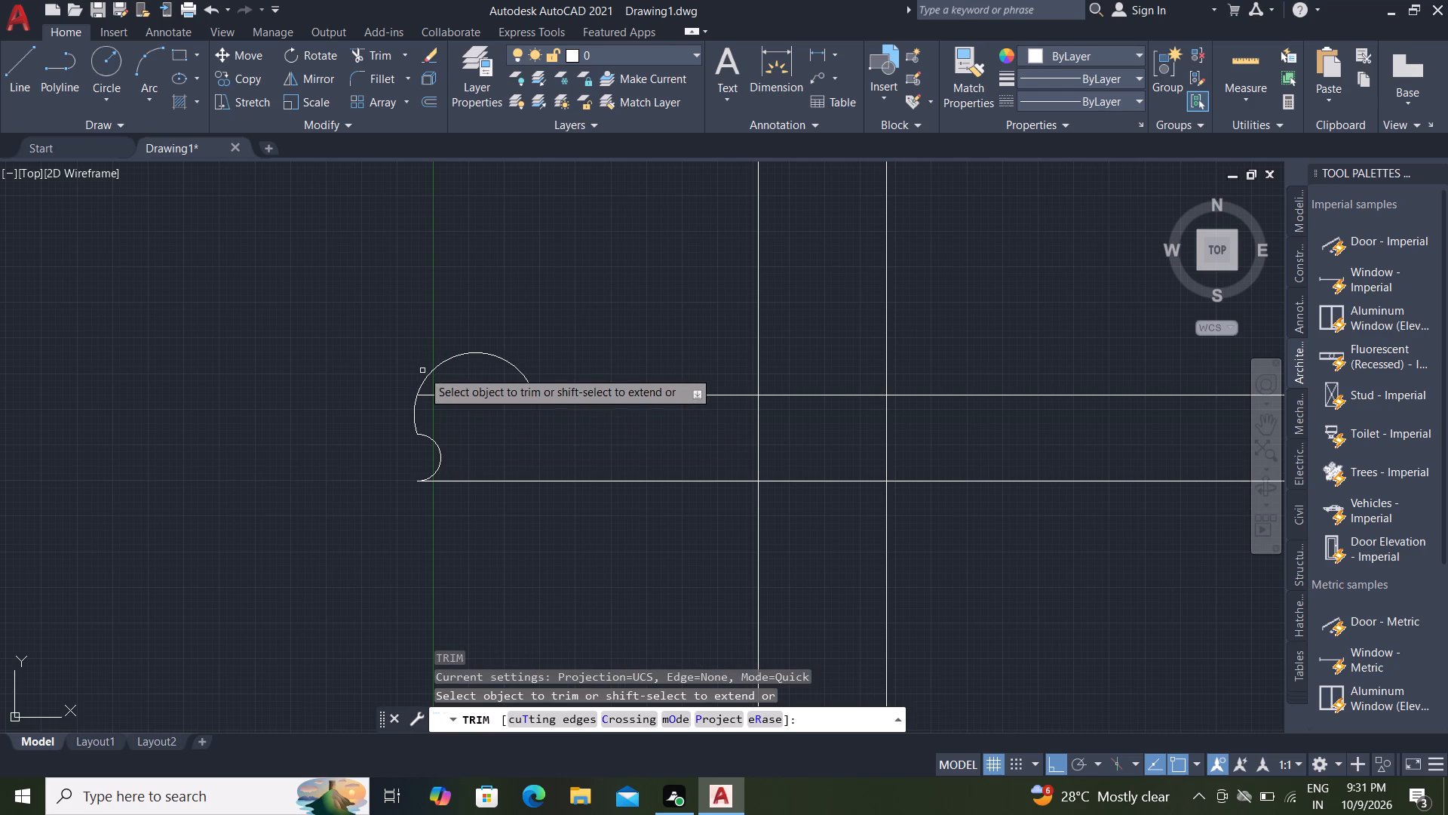
click(429, 376)
scroll(449, 455, up, 3)
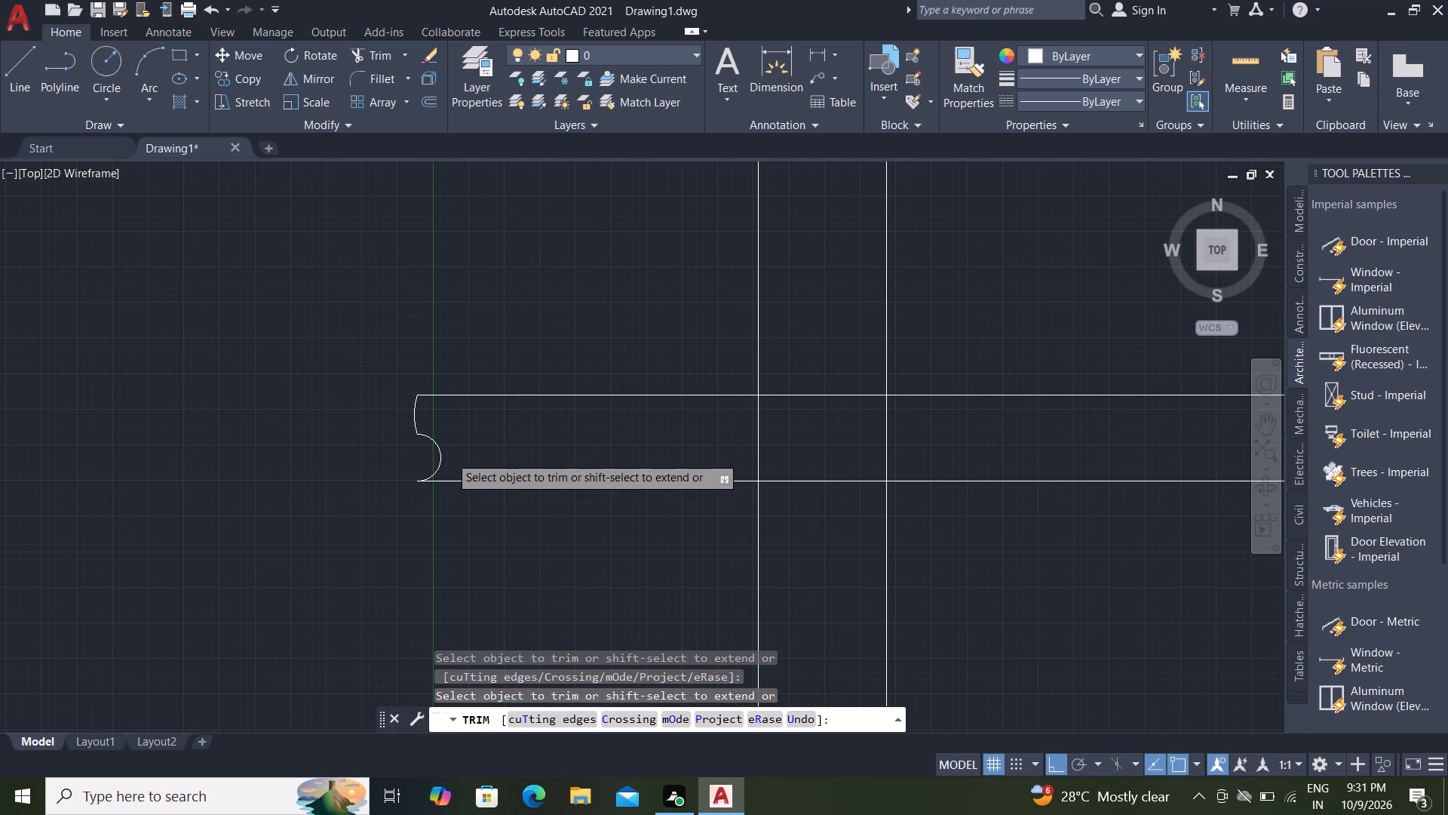
click(396, 435)
key(Escape)
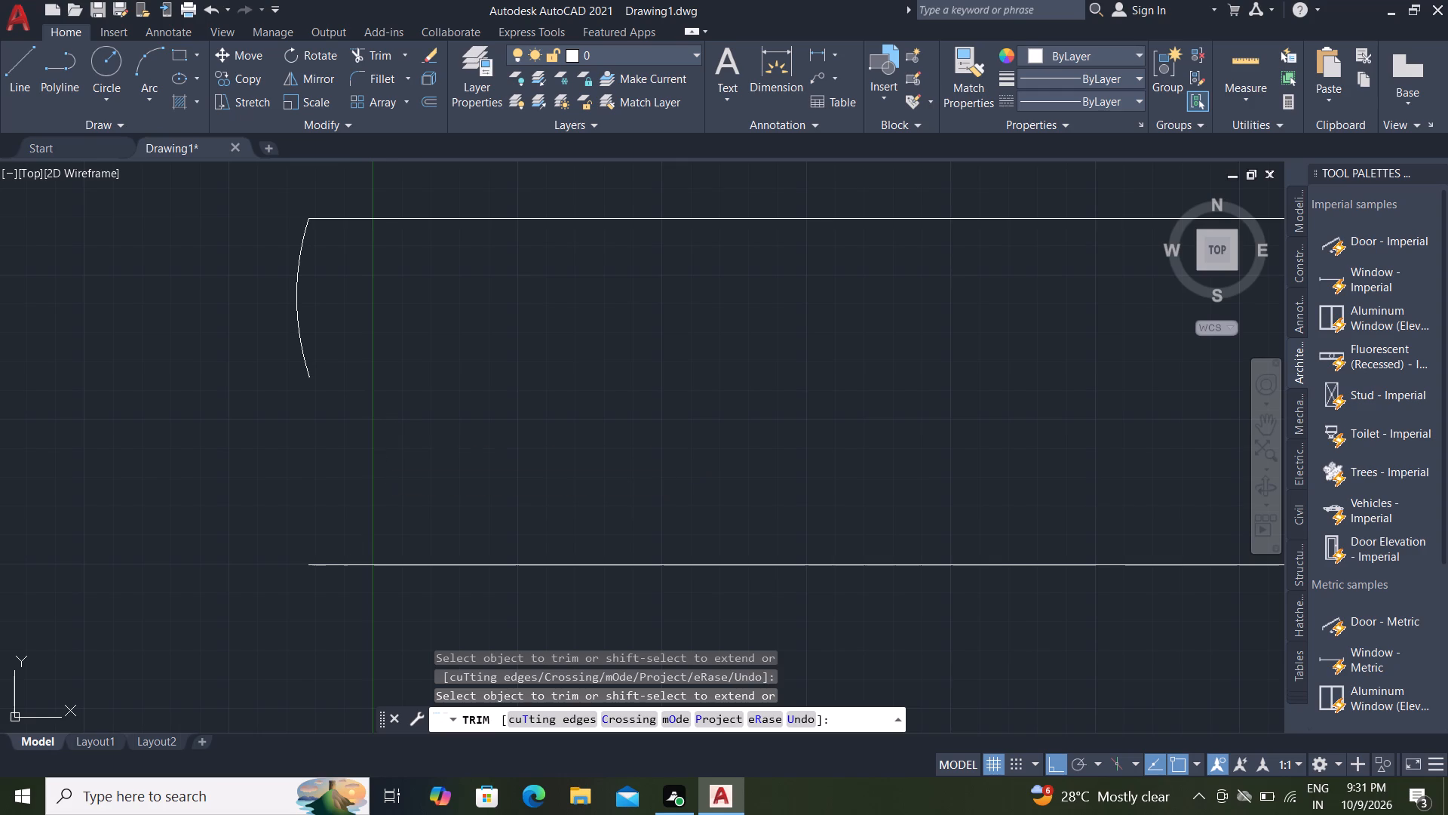
Draw a three-point arc from the lower pipe line's left end through the upper arc's bottom, ending about 3.08" left of it.
double_click(490, 669)
click(490, 667)
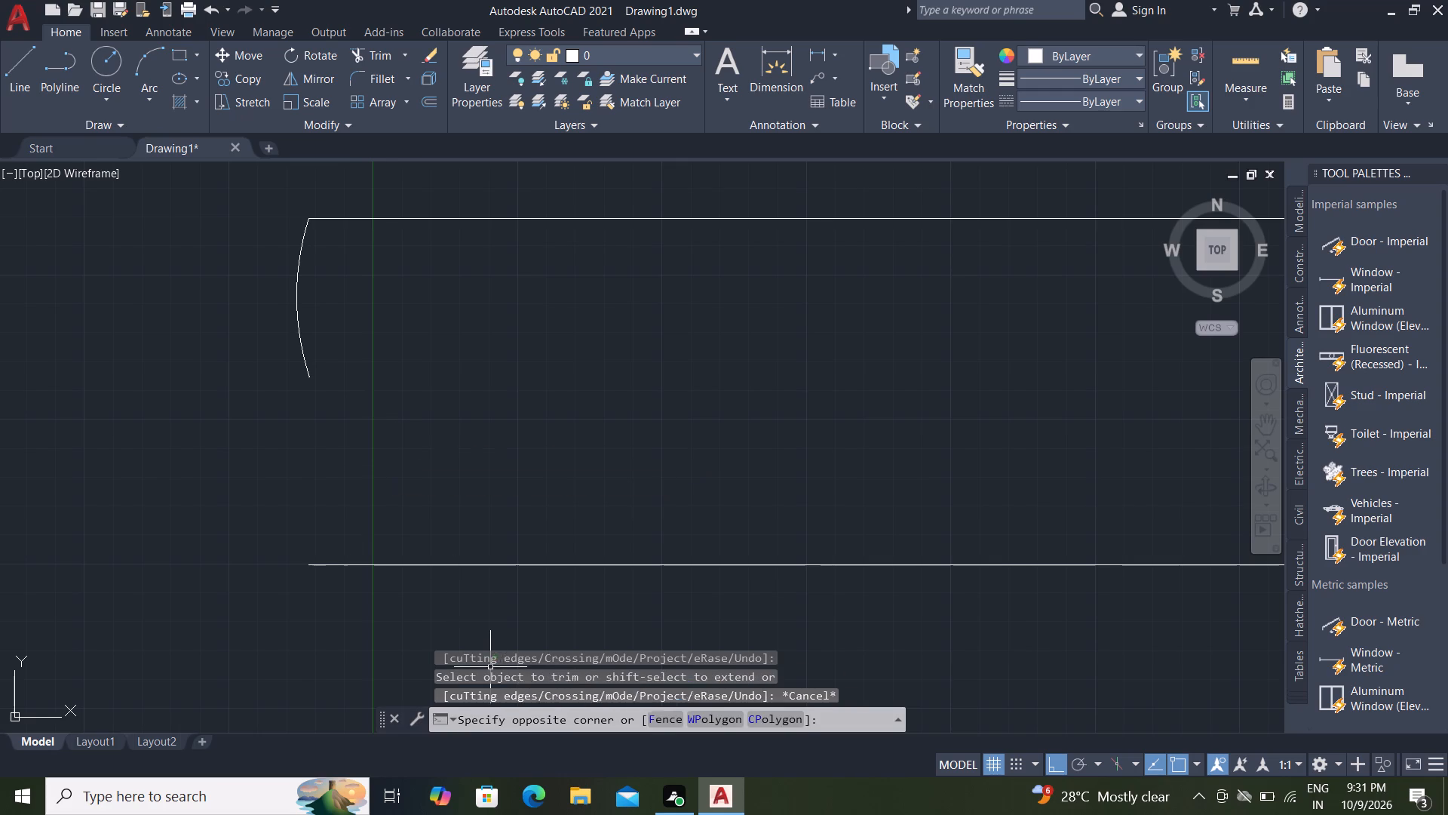
key(a)
key(r)
text(c)
key(space)
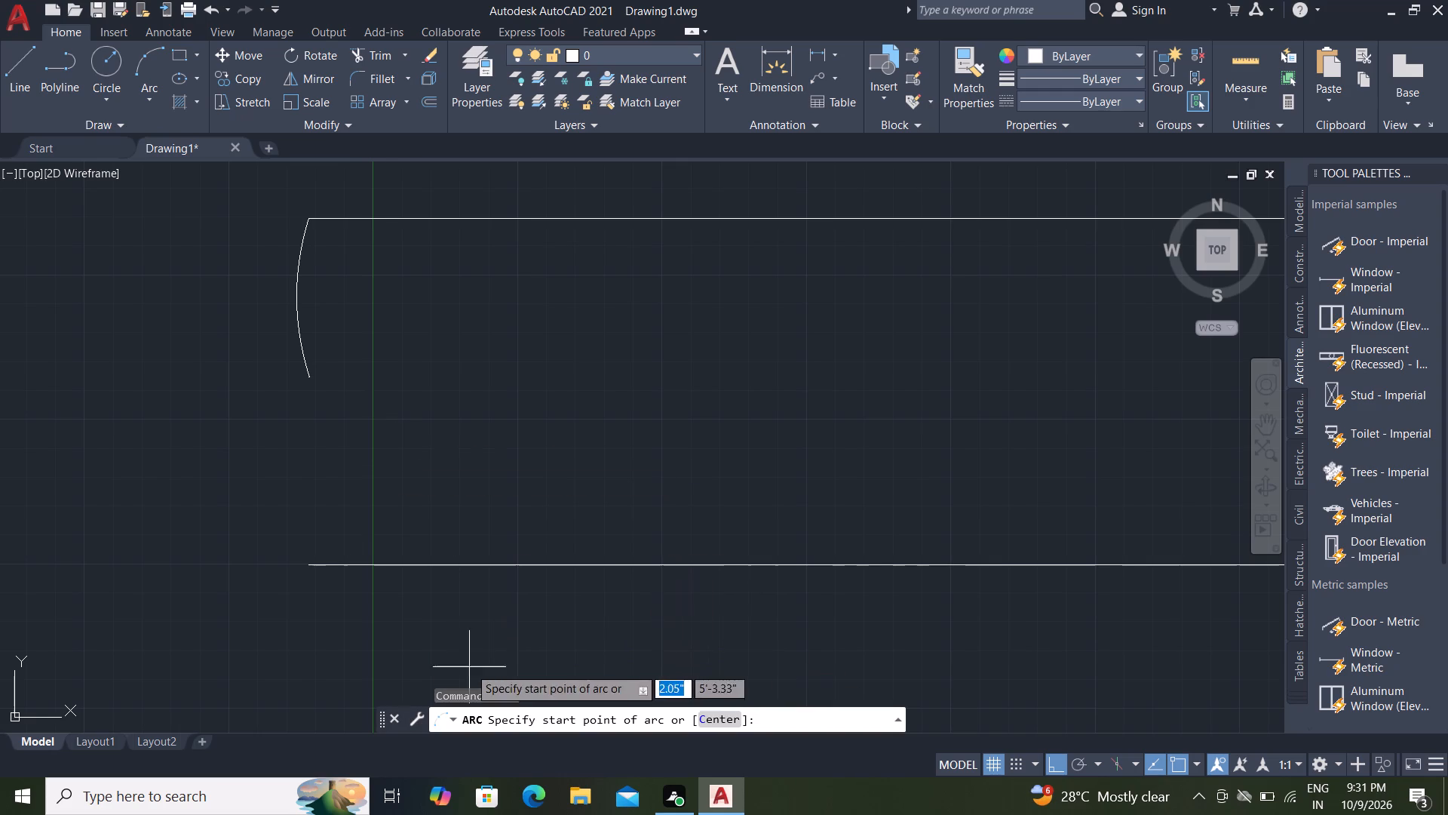
click(309, 566)
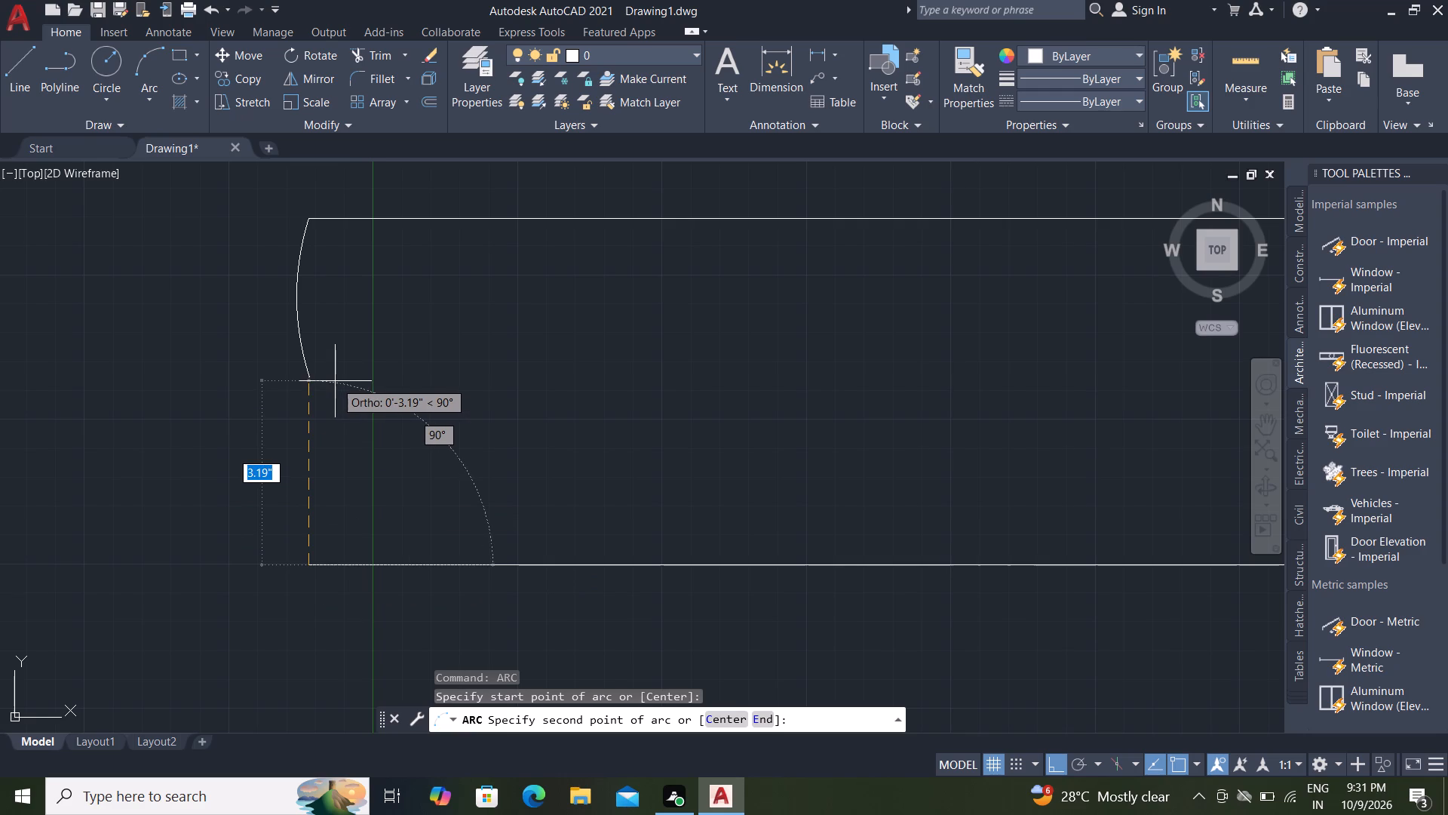
click(309, 378)
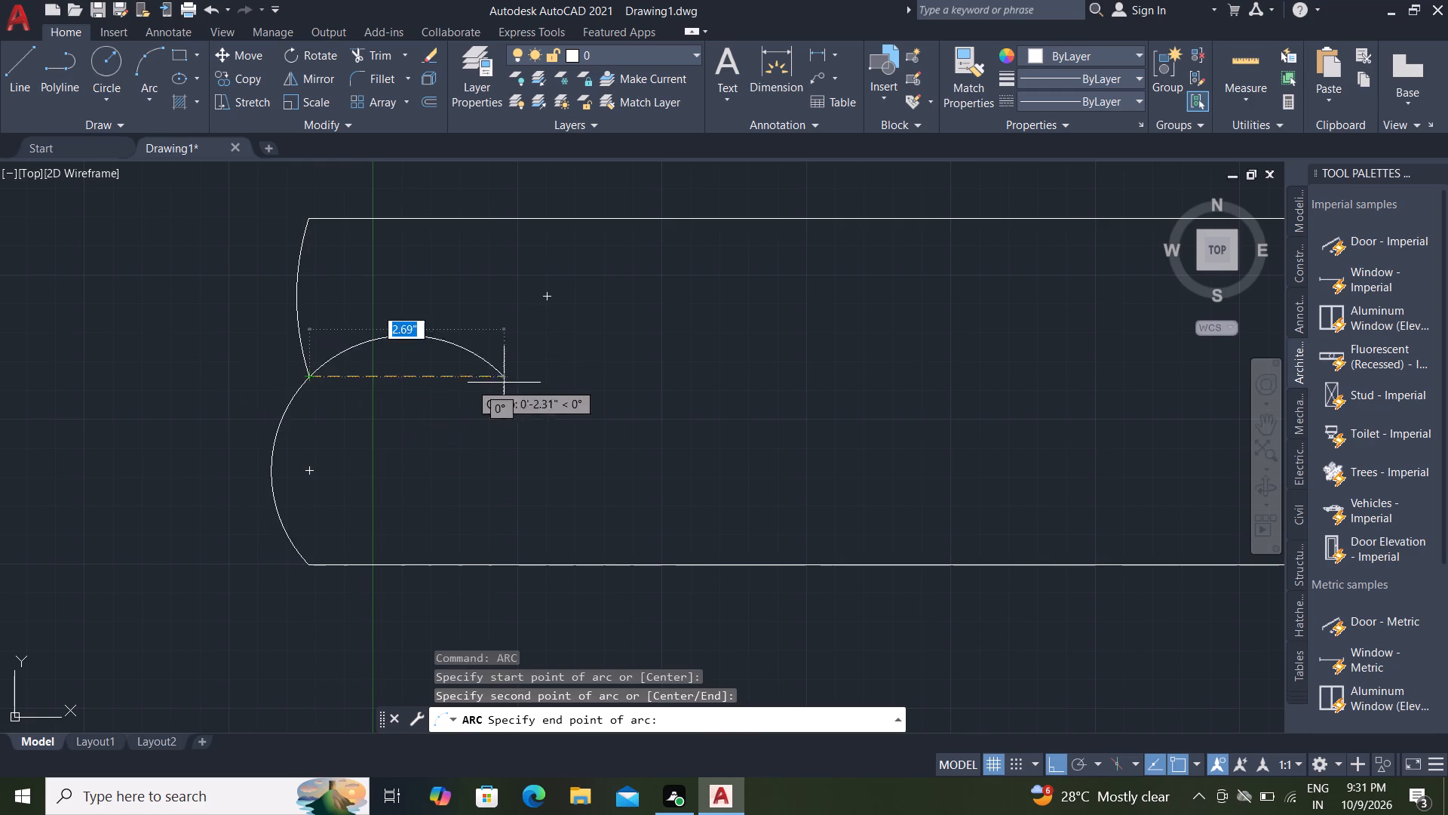
scroll(576, 251, down, 2)
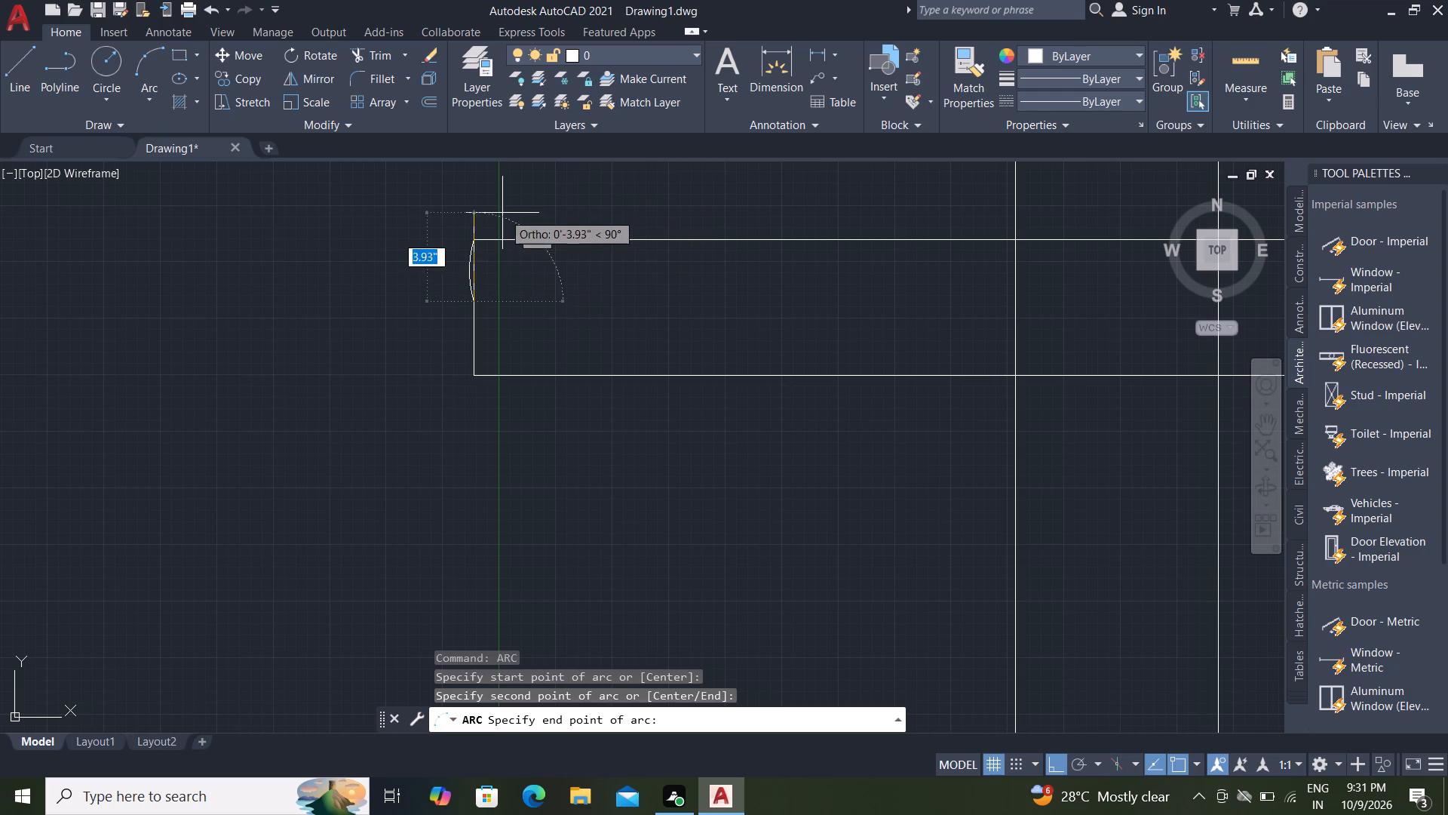
click(403, 296)
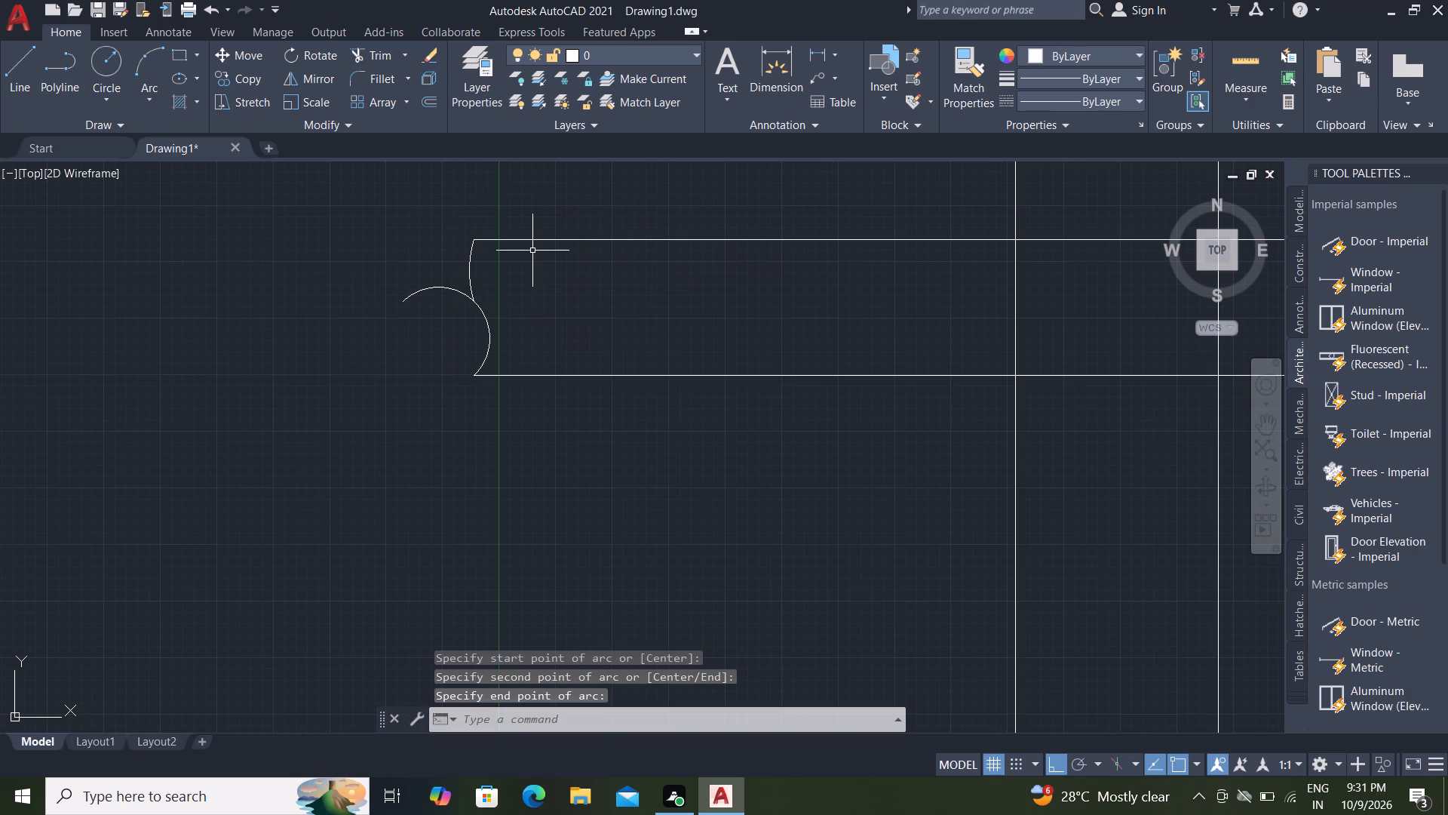
key(Escape)
Trim away the new arc's portion that extends outward past the upper arc's bottom end.
key(t)
key(r)
key(space)
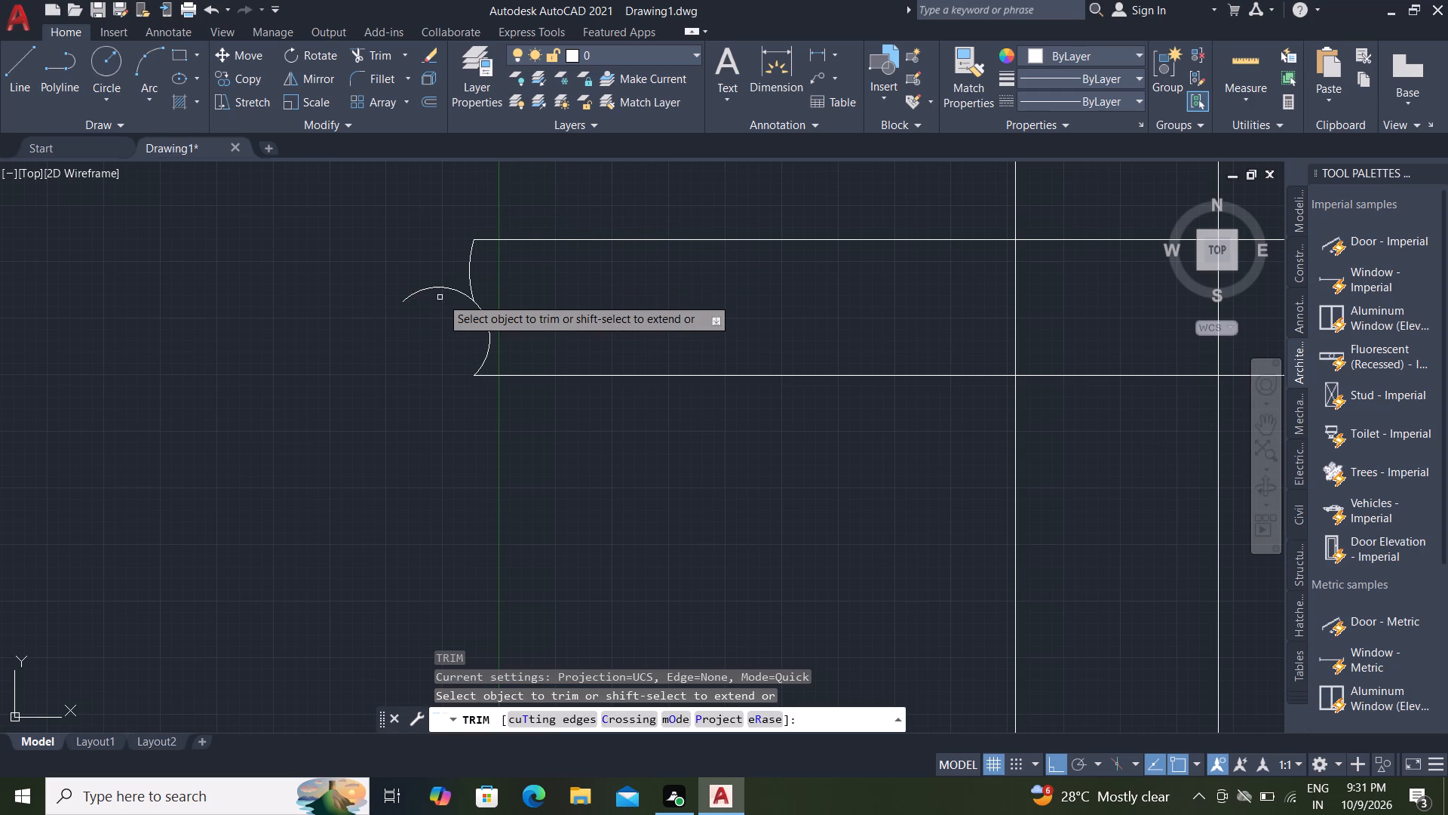
click(449, 285)
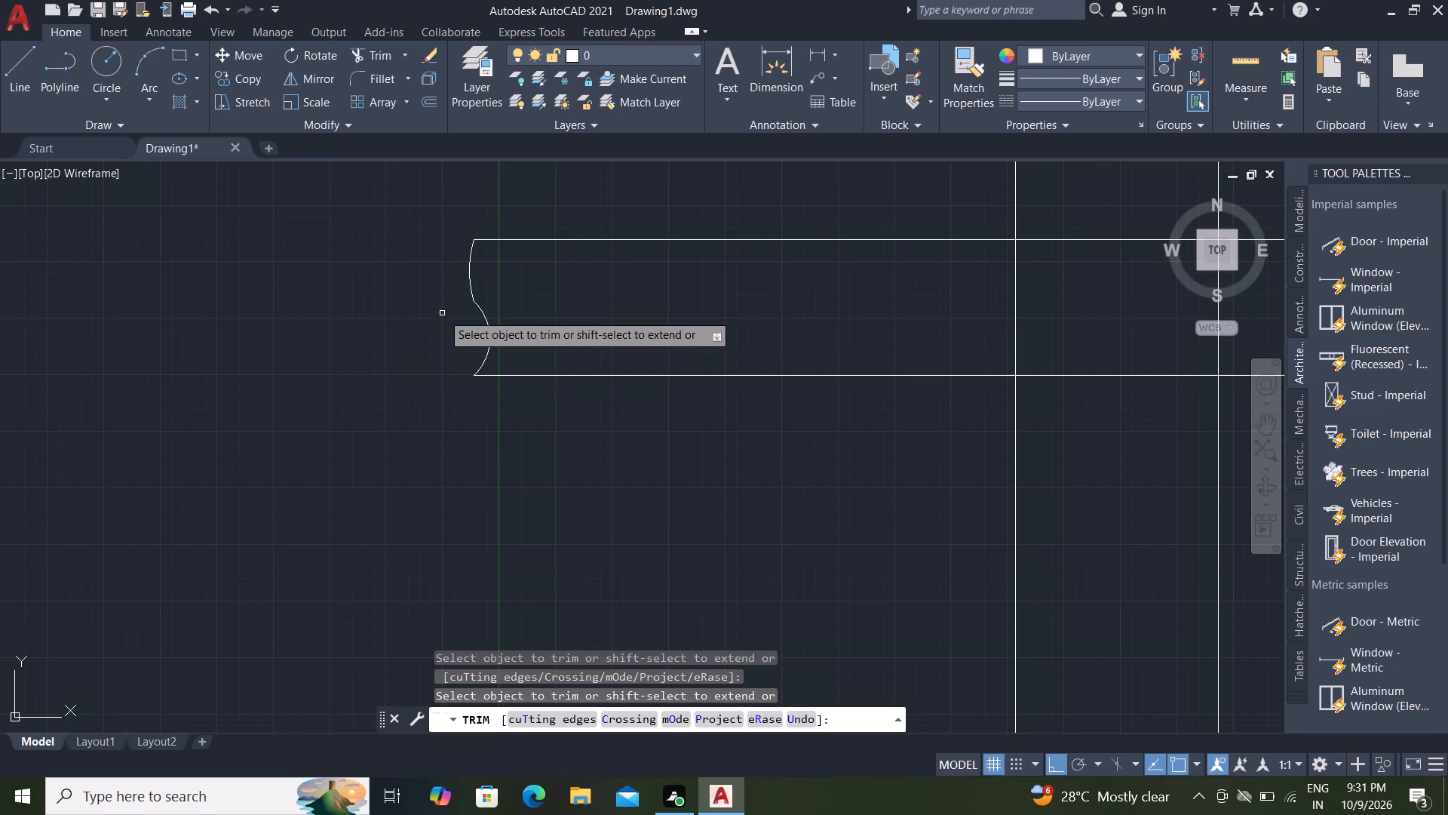
scroll(466, 303, up, 2)
key(Escape)
Join the two arcs at the pipe's left end into one polyline.
scroll(431, 316, down, 3)
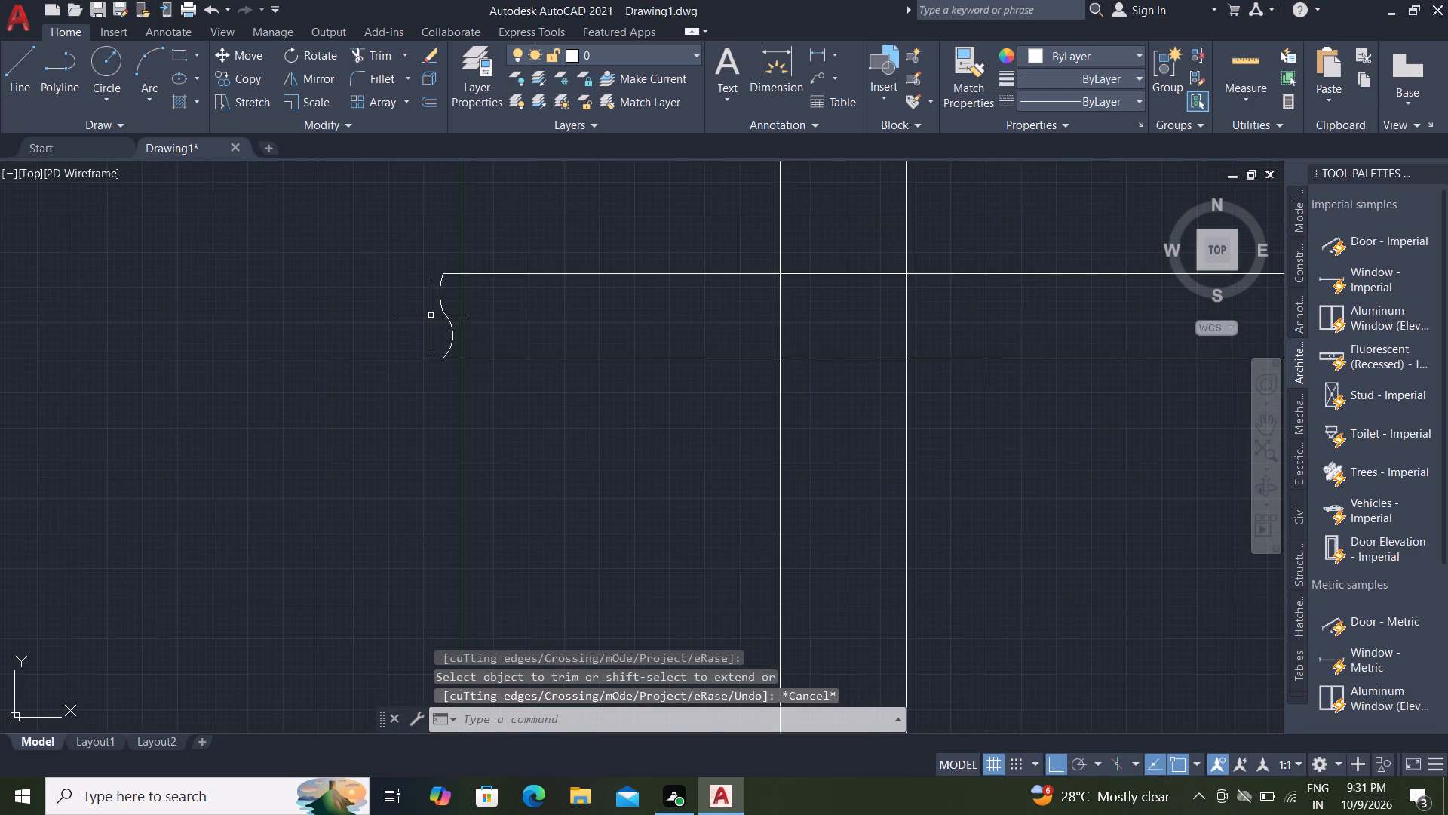
click(426, 251)
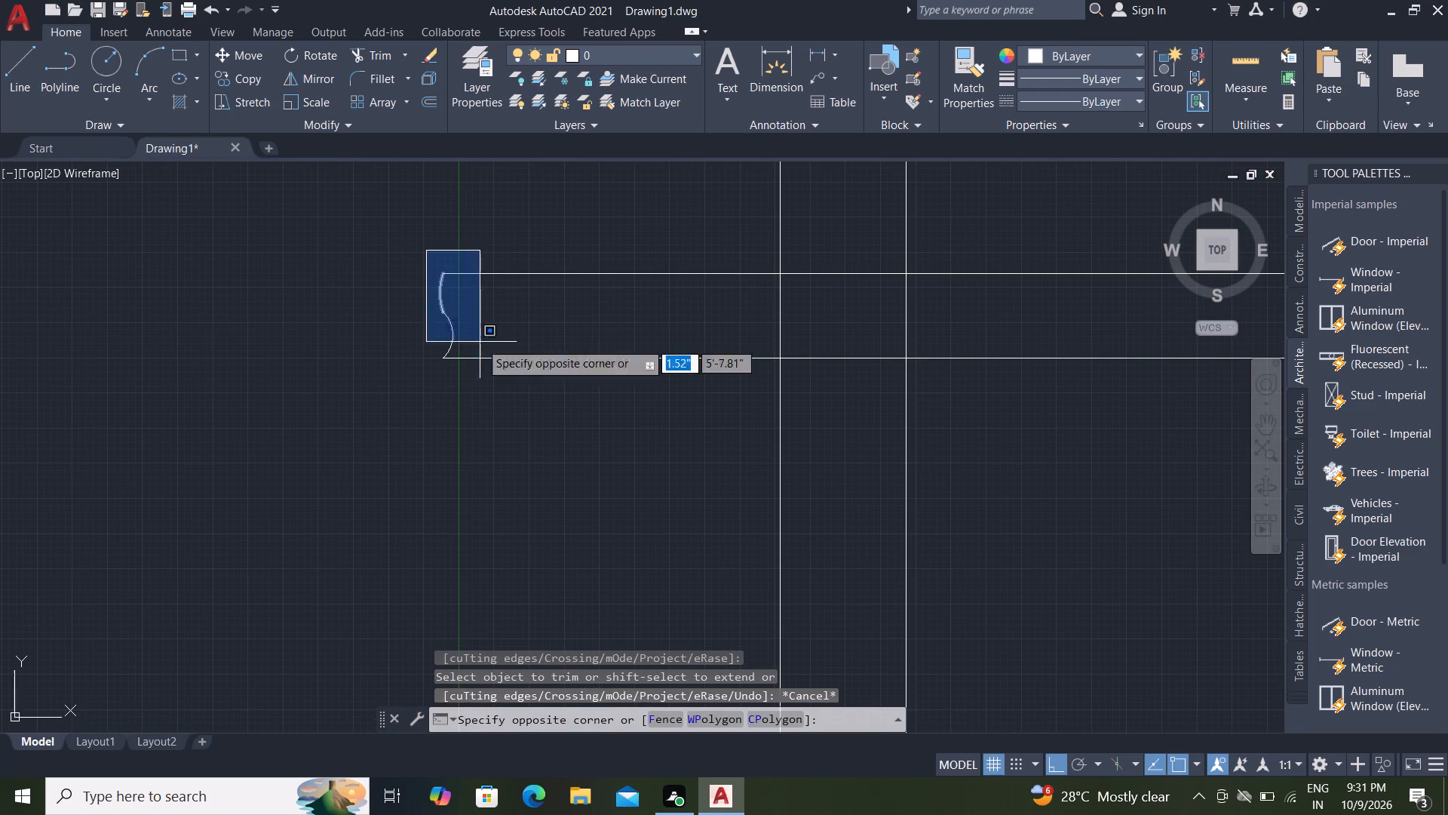
click(482, 401)
text(j)
key(space)
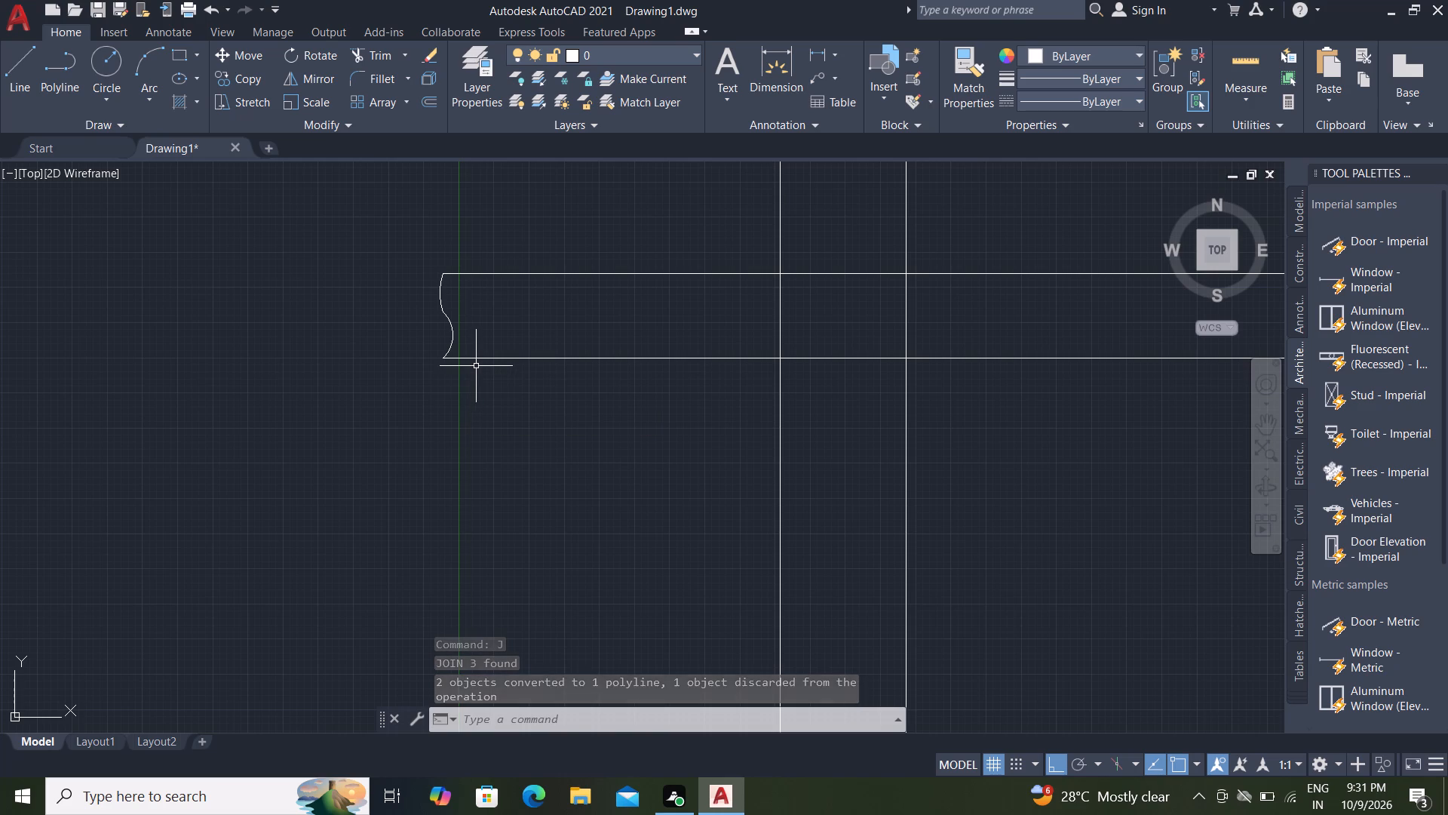
Trim the left wall's outer and inner face lines where they cross between the two pipe lines.
middle_drag(474, 368, 345, 369)
scroll(243, 377, down, 1)
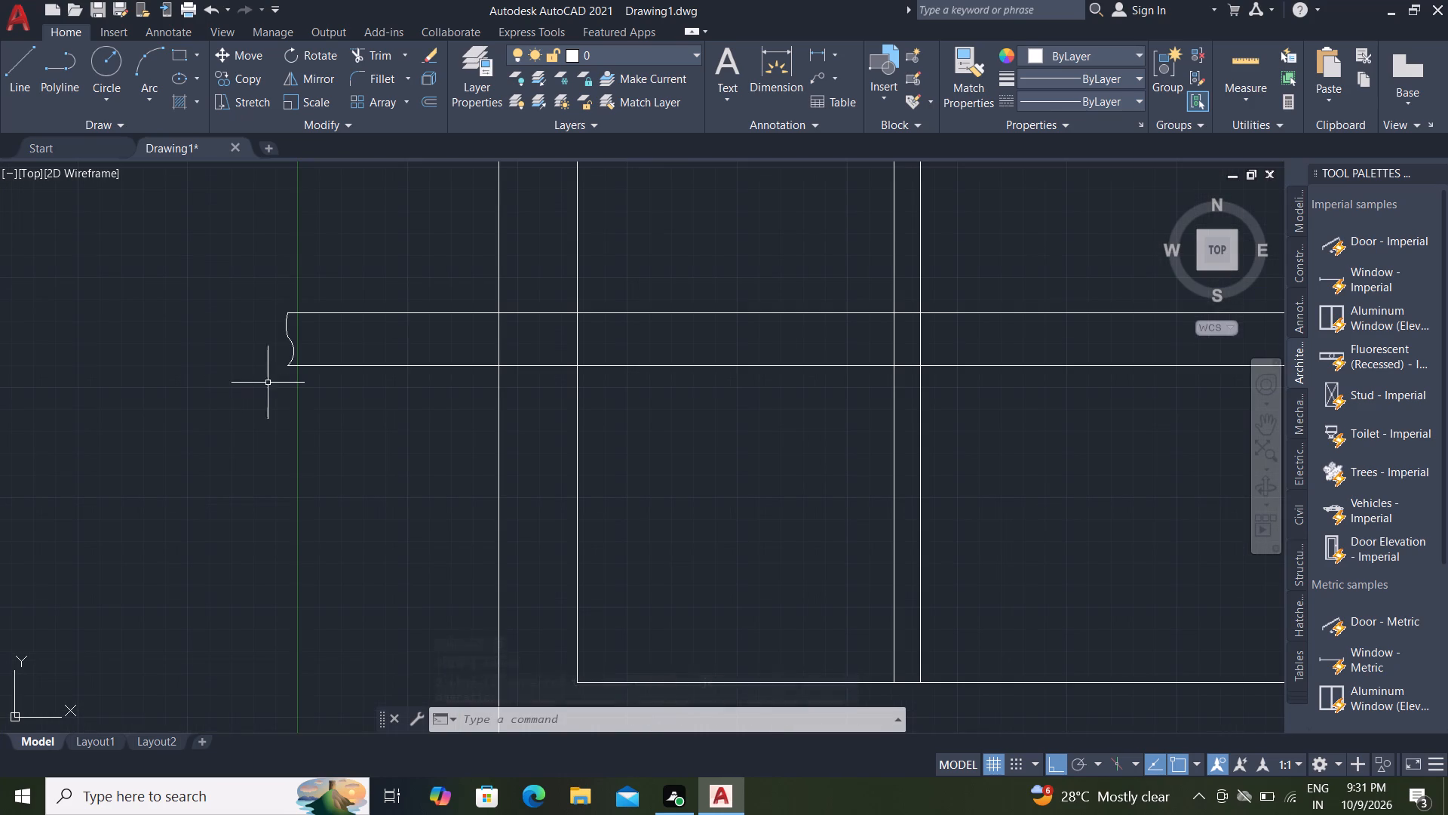
middle_drag(768, 342, 768, 342)
scroll(768, 342, up, 1)
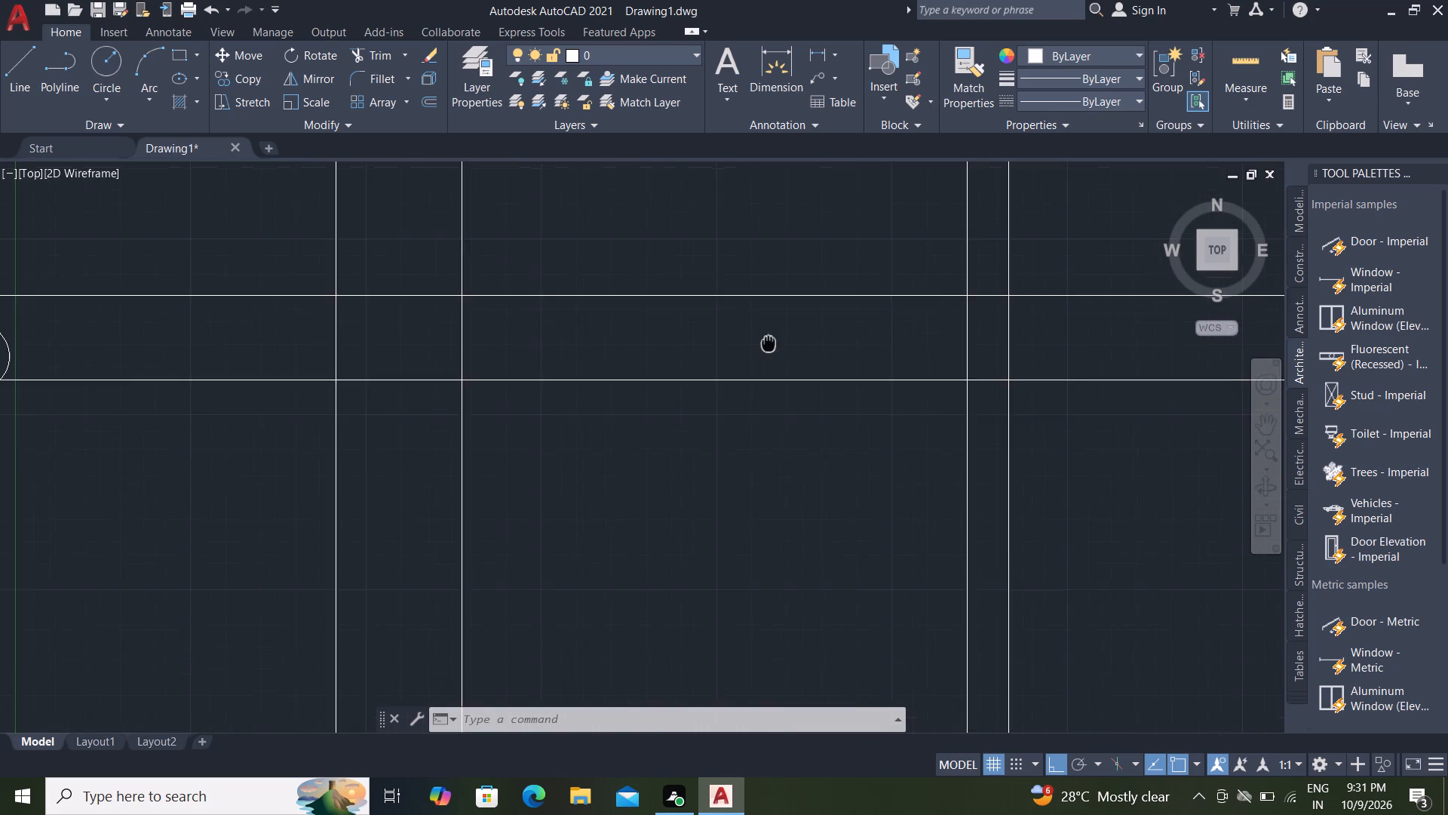
middle_drag(768, 342, 676, 368)
scroll(676, 368, down, 3)
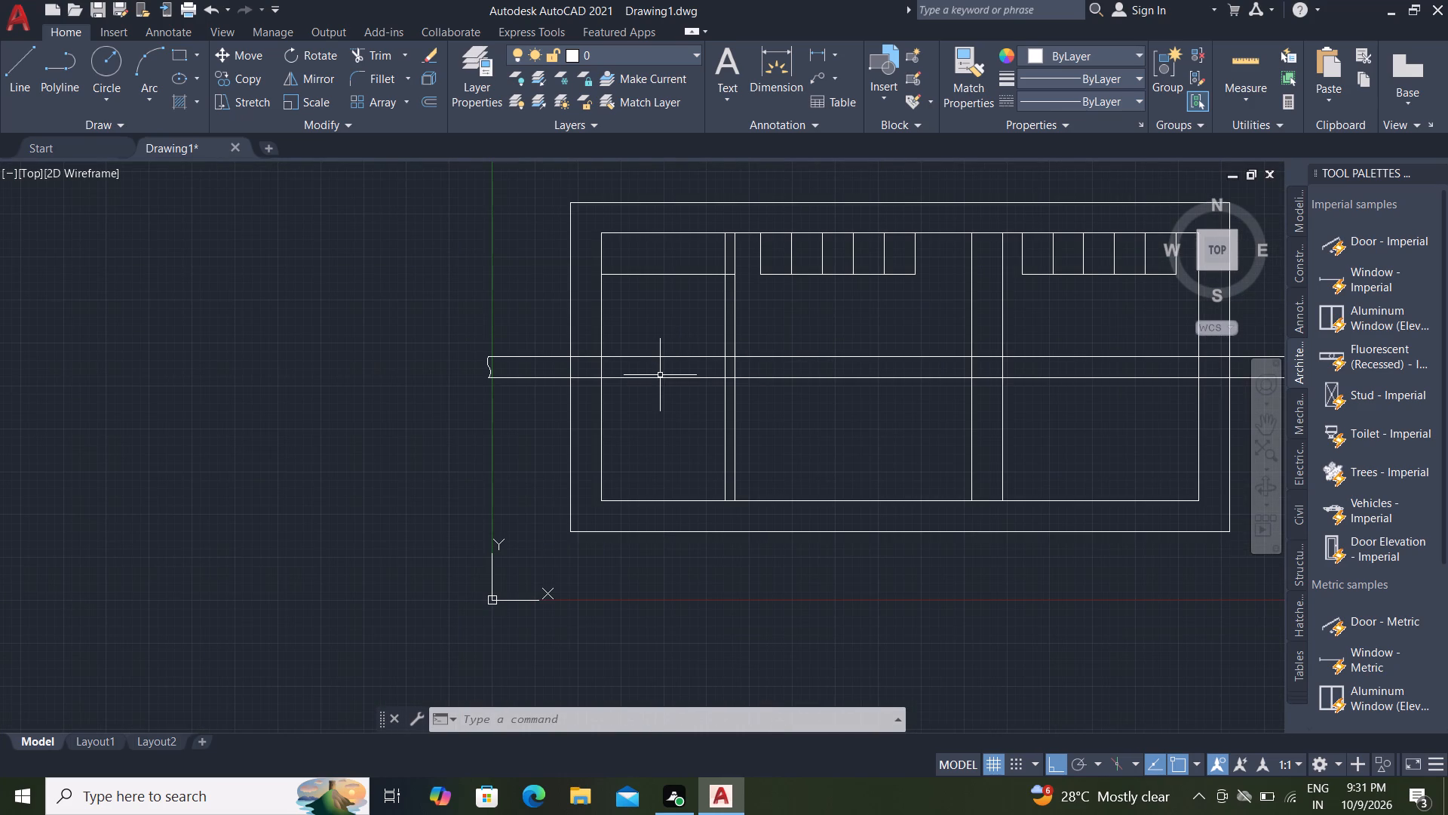
scroll(621, 347, up, 1)
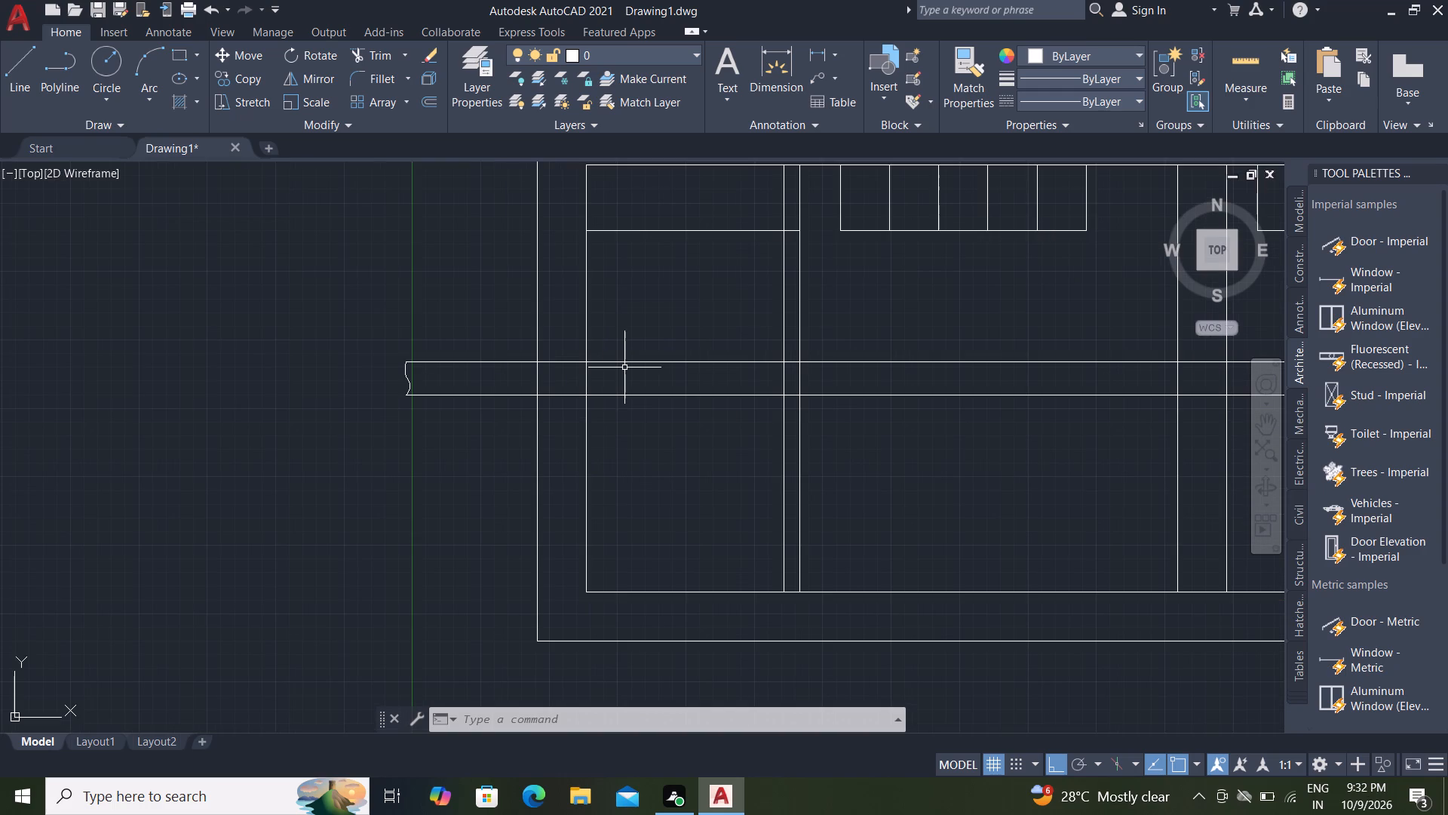
text(tr)
key(space)
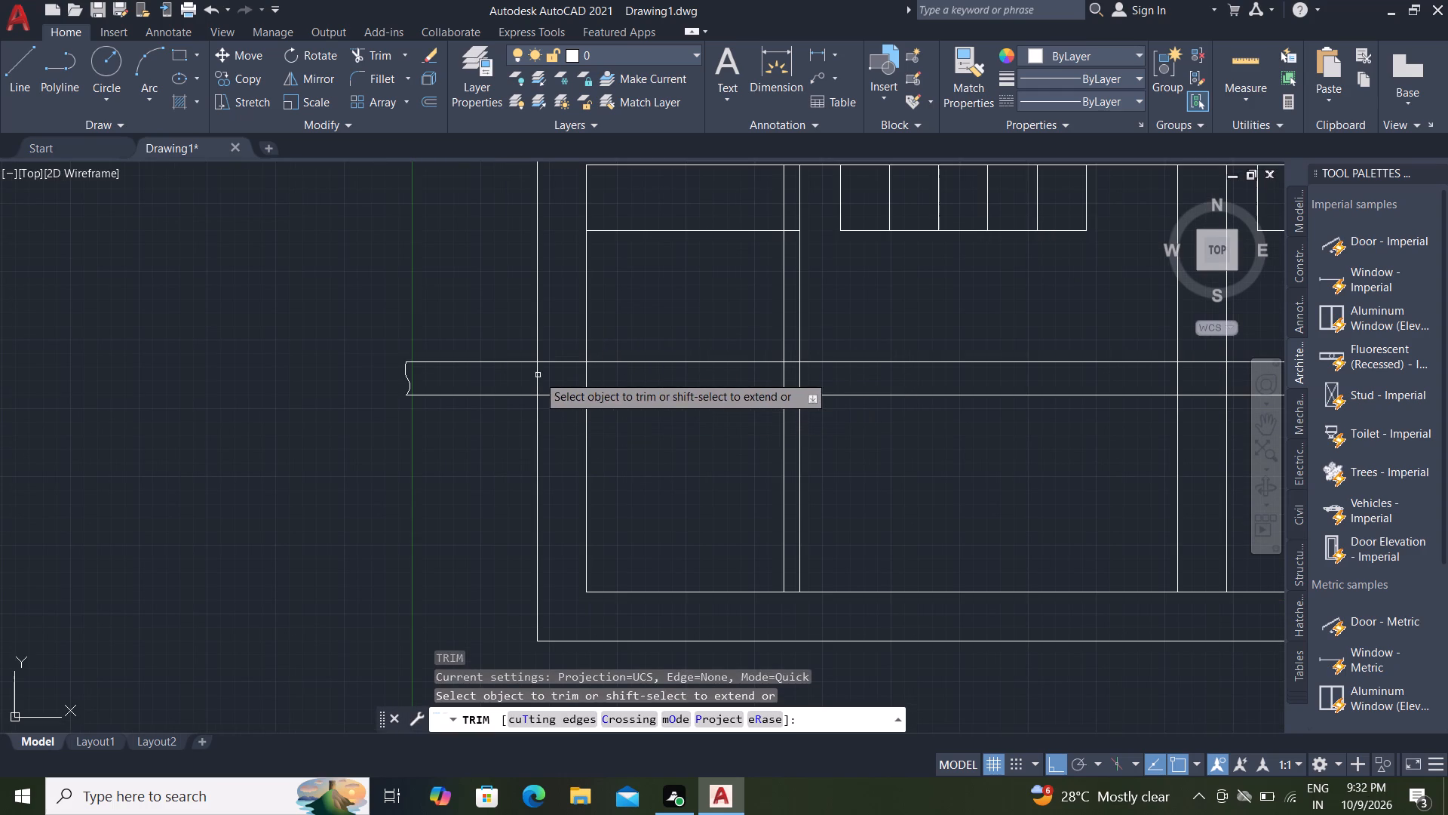
click(526, 373)
click(588, 374)
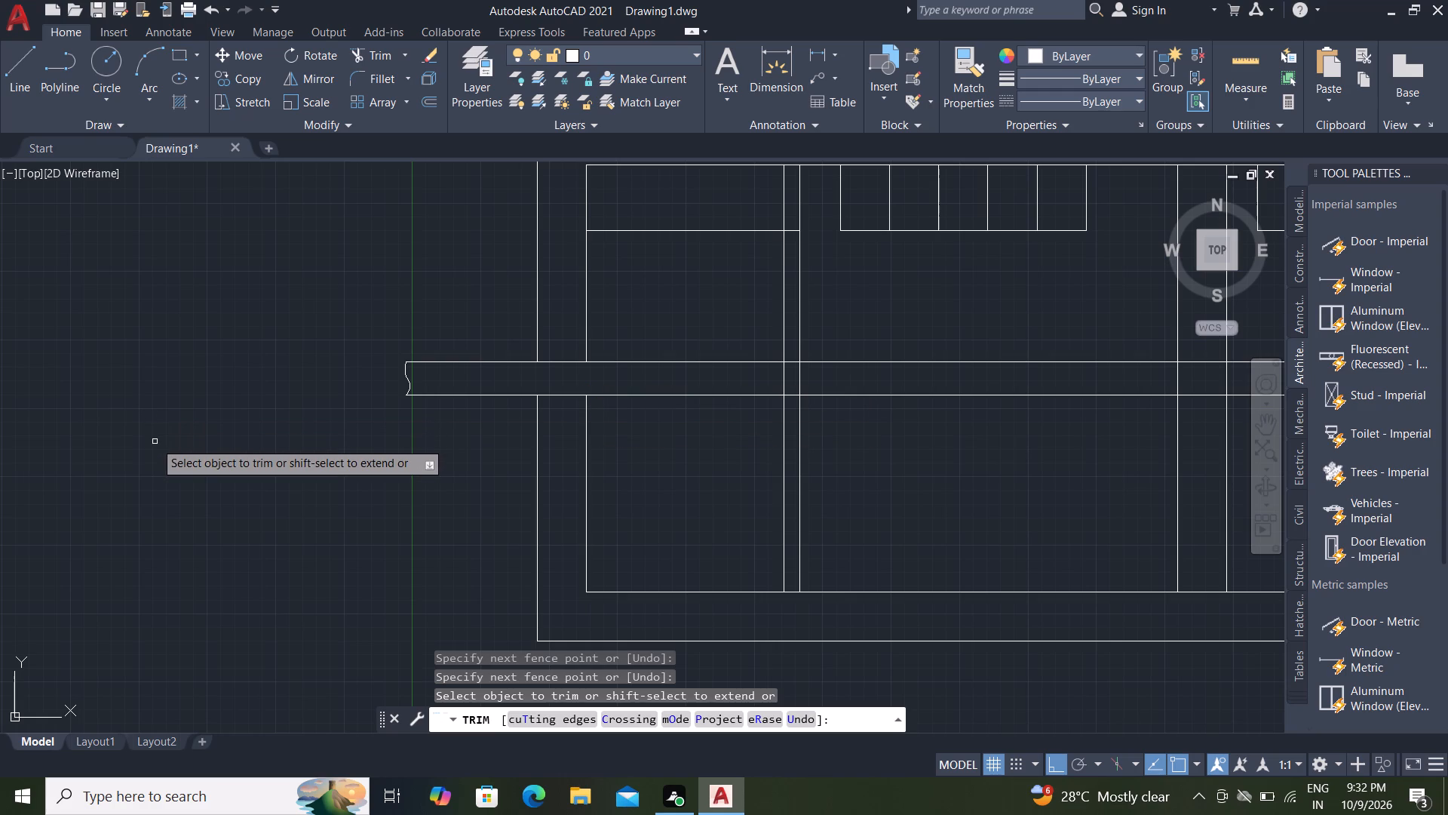
key(Escape)
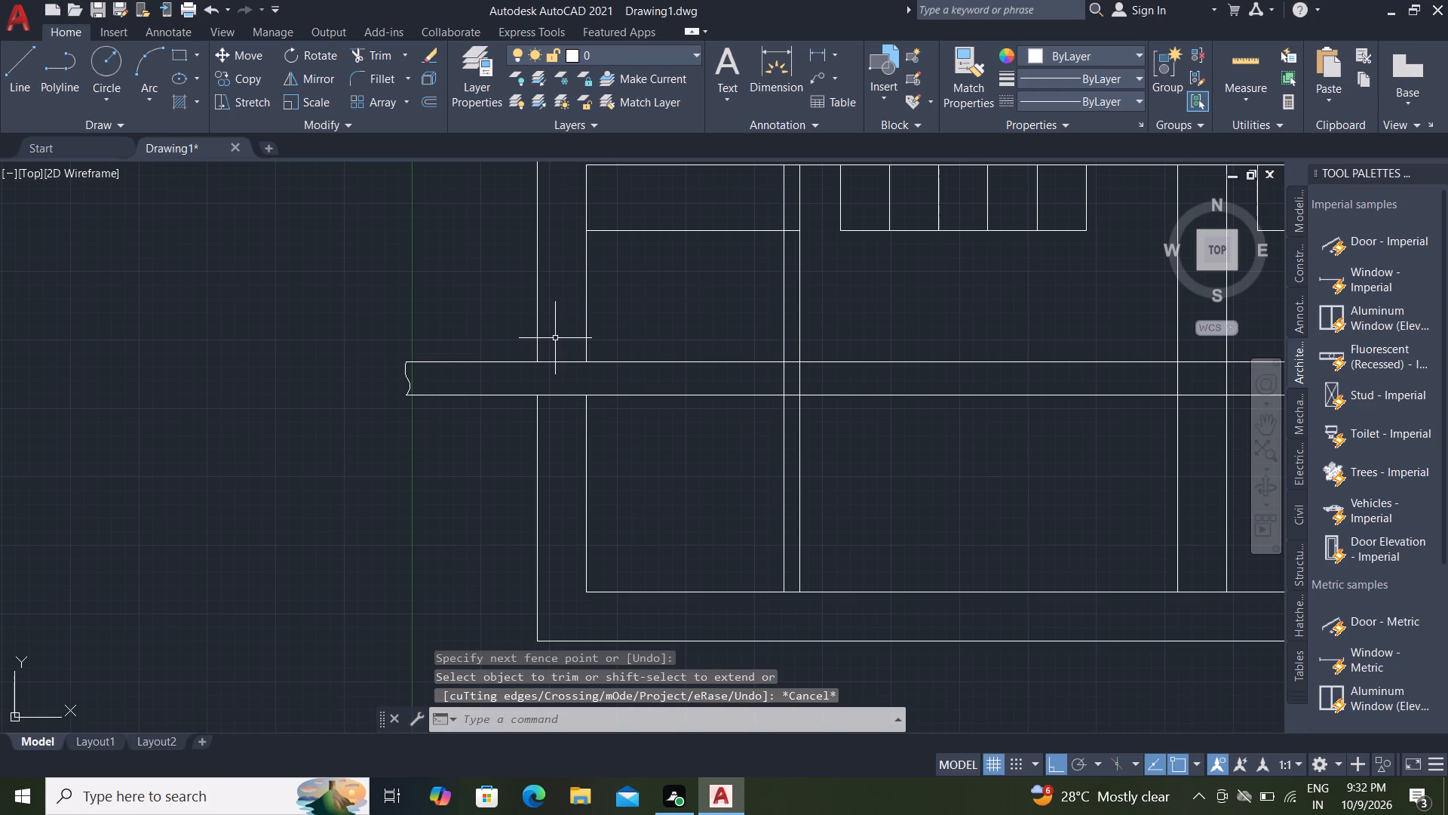
Draw a 6" vertical line across the pipe, just inside the left wall's inner face at about X 2'-8.5".
key(l)
key(space)
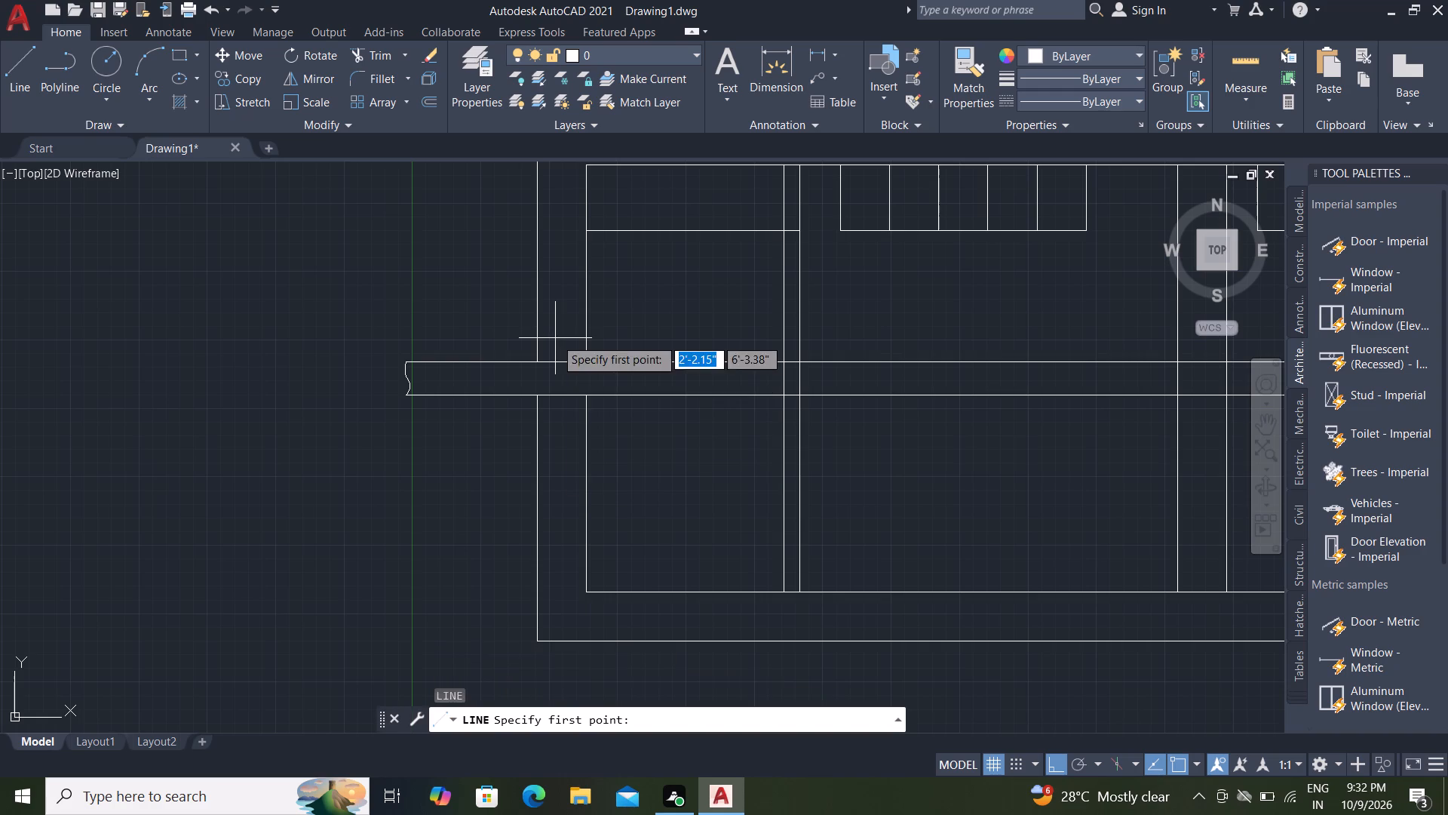
scroll(597, 386, up, 5)
scroll(583, 290, down, 3)
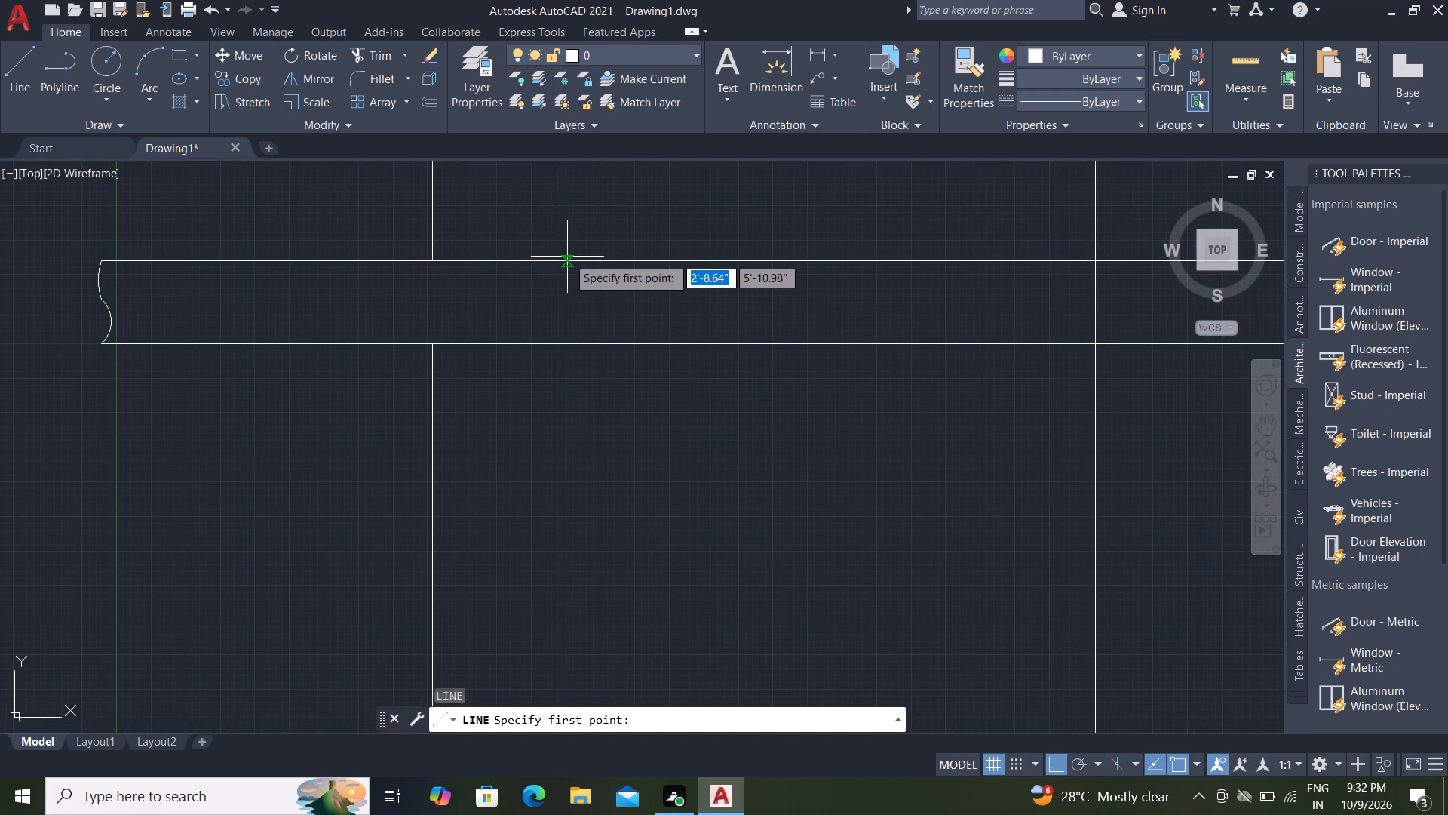
scroll(572, 257, up, 3)
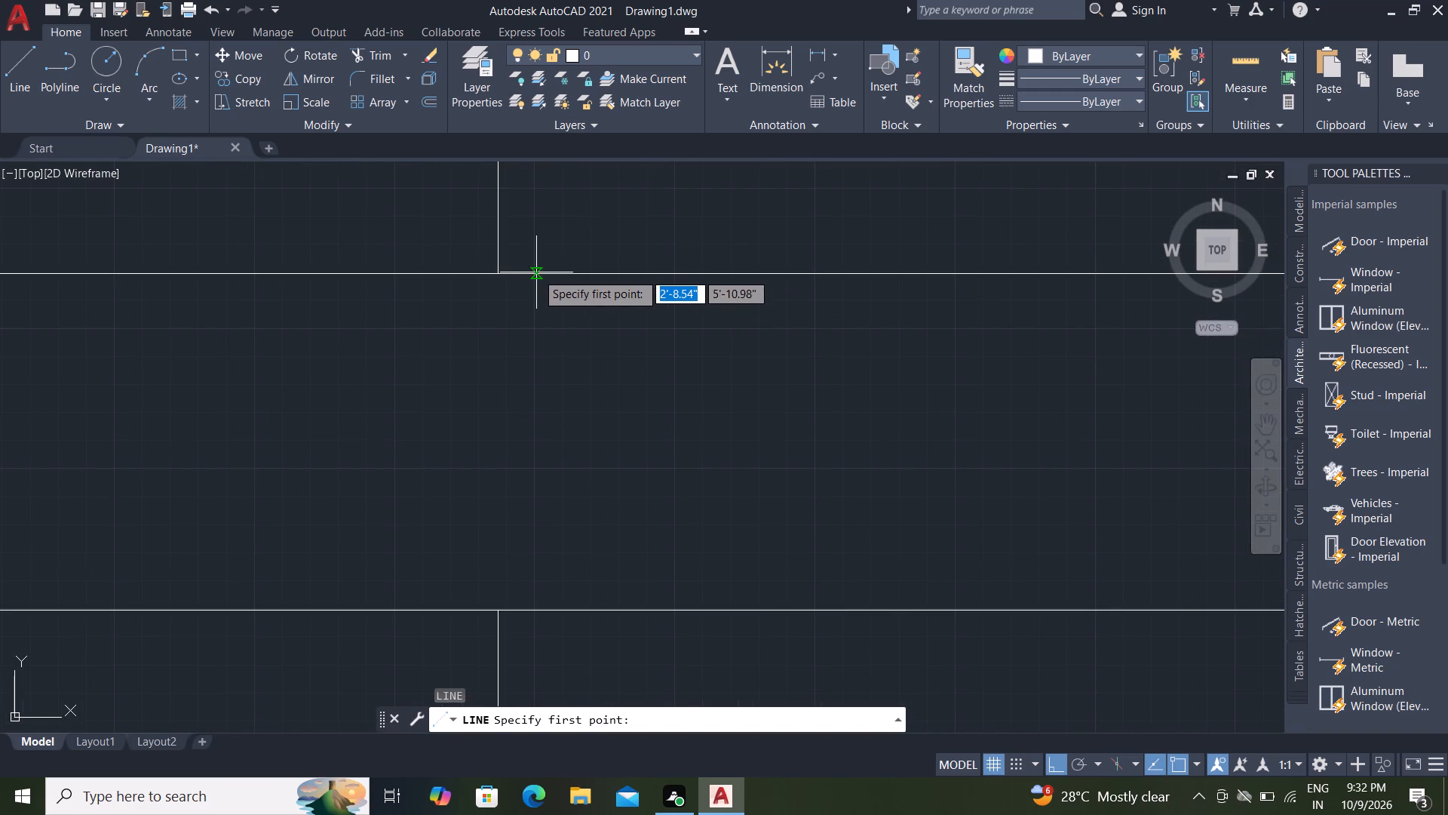
click(536, 272)
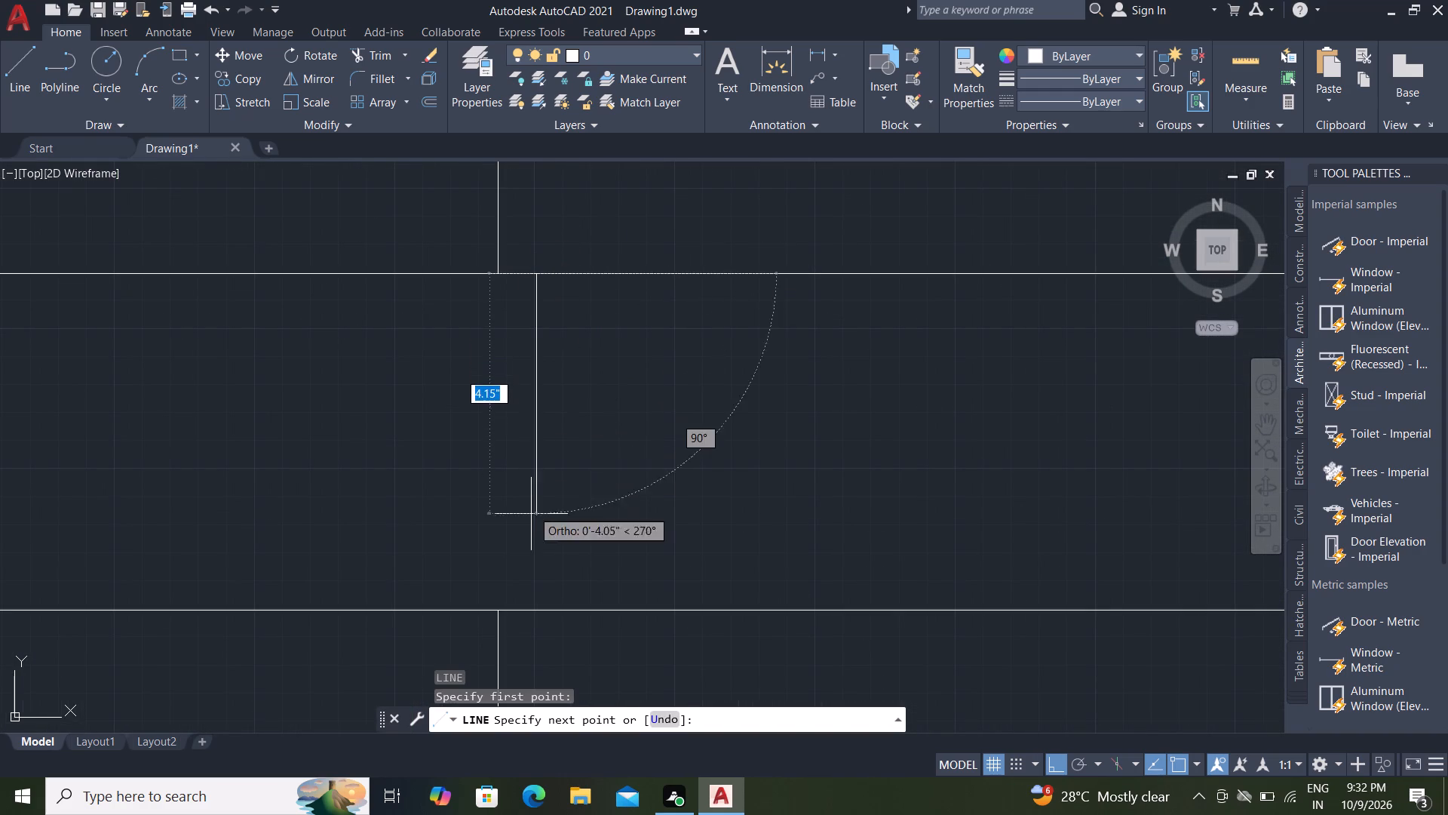
click(534, 614)
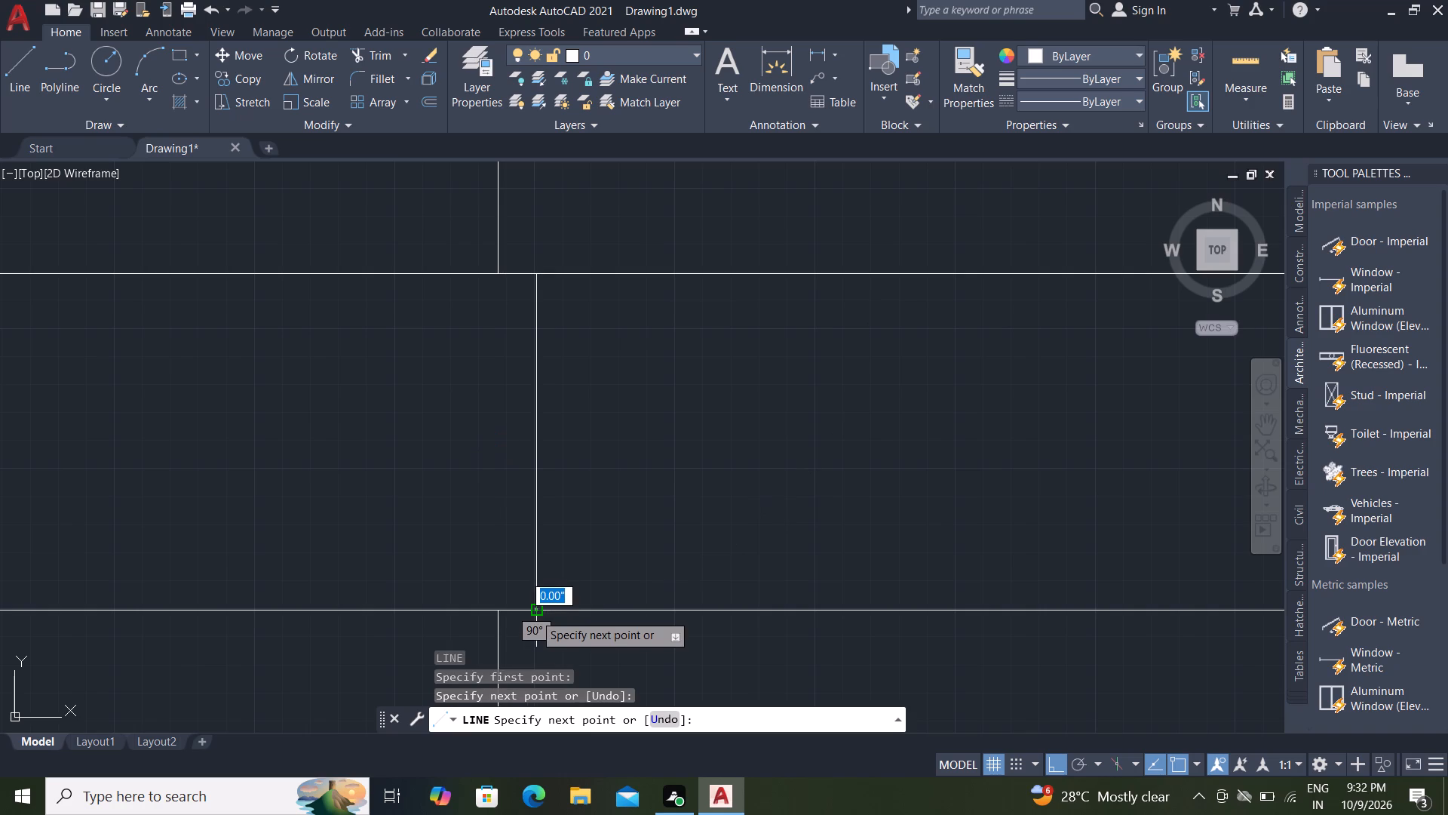
key(Escape)
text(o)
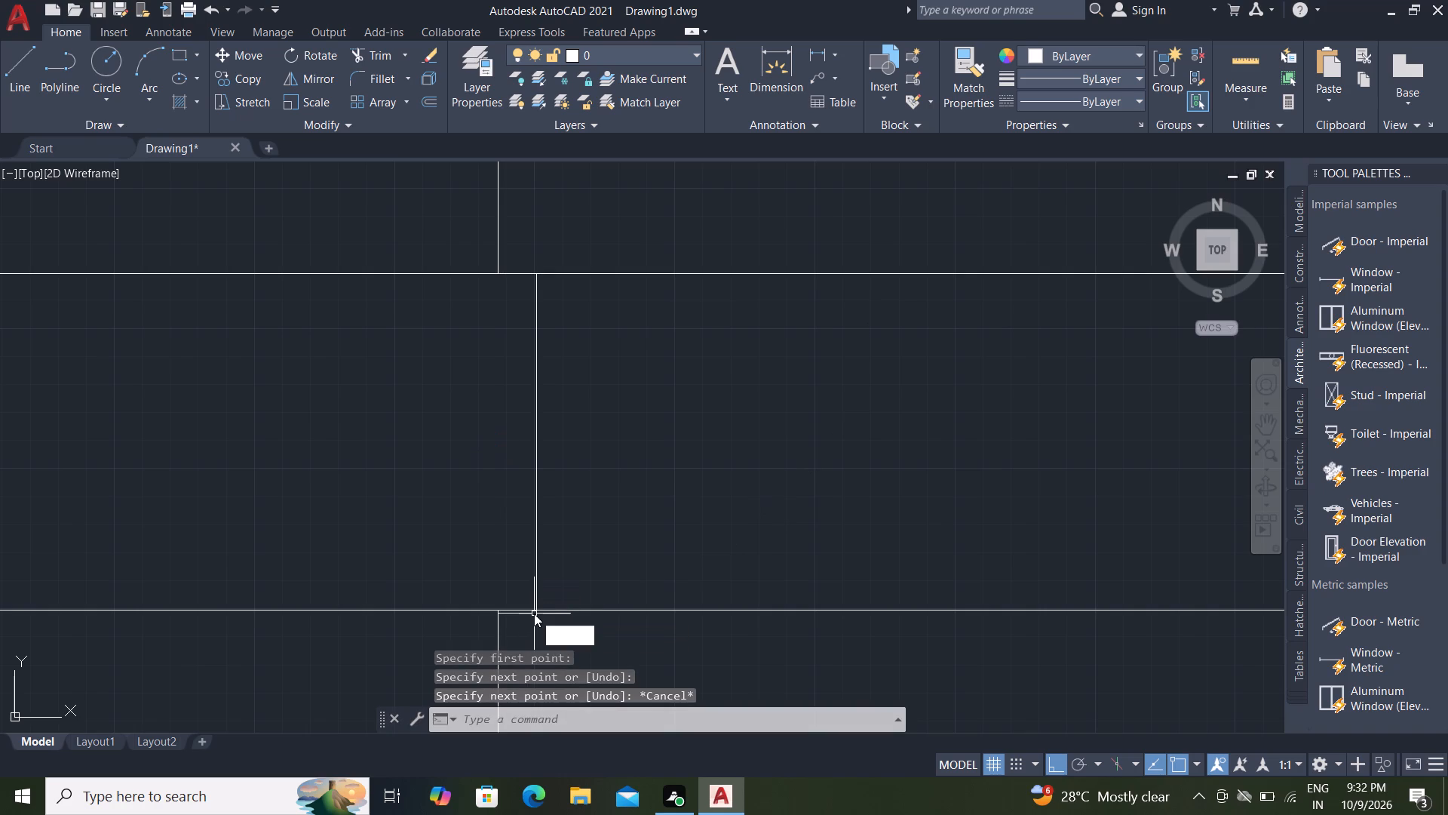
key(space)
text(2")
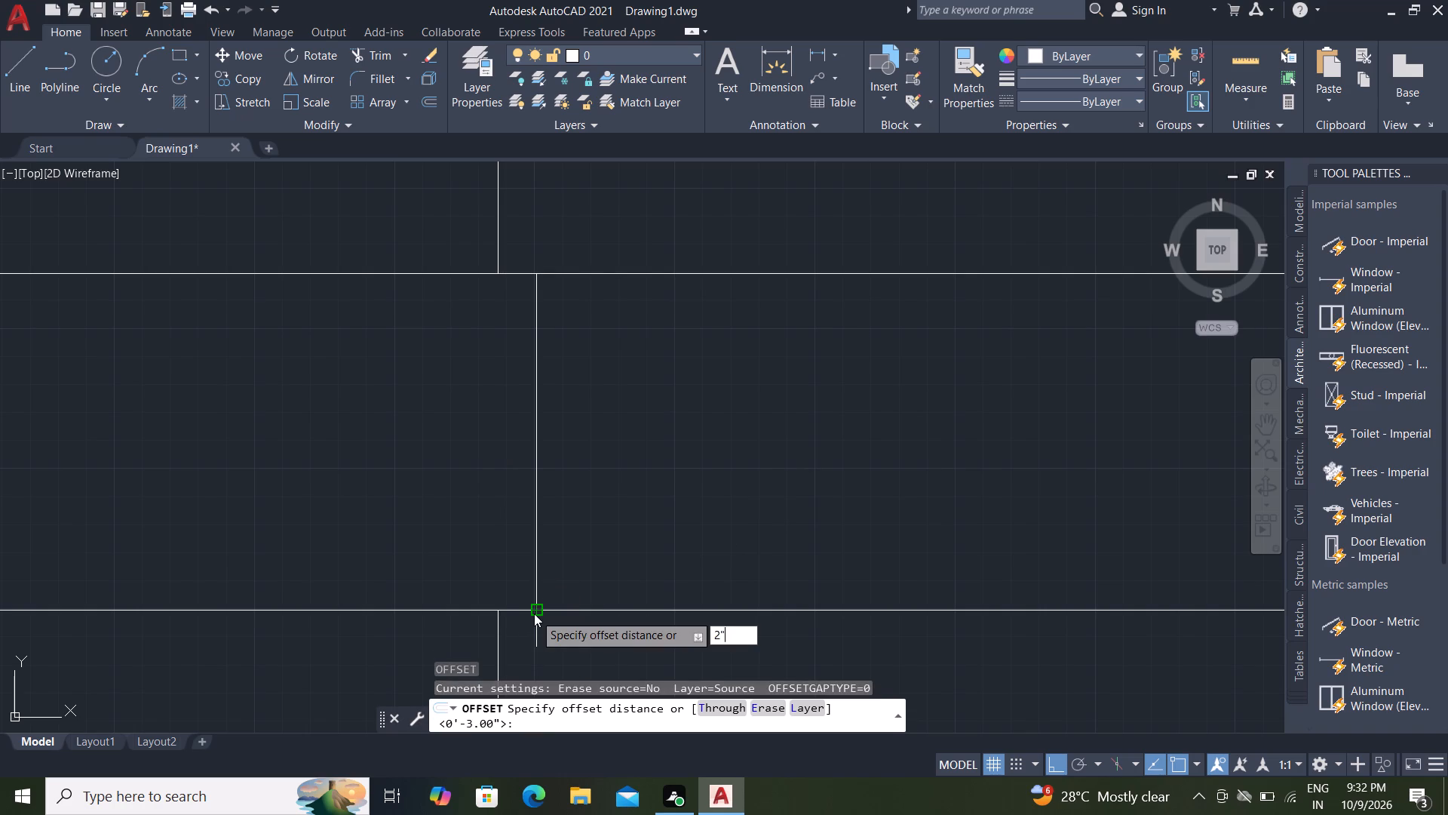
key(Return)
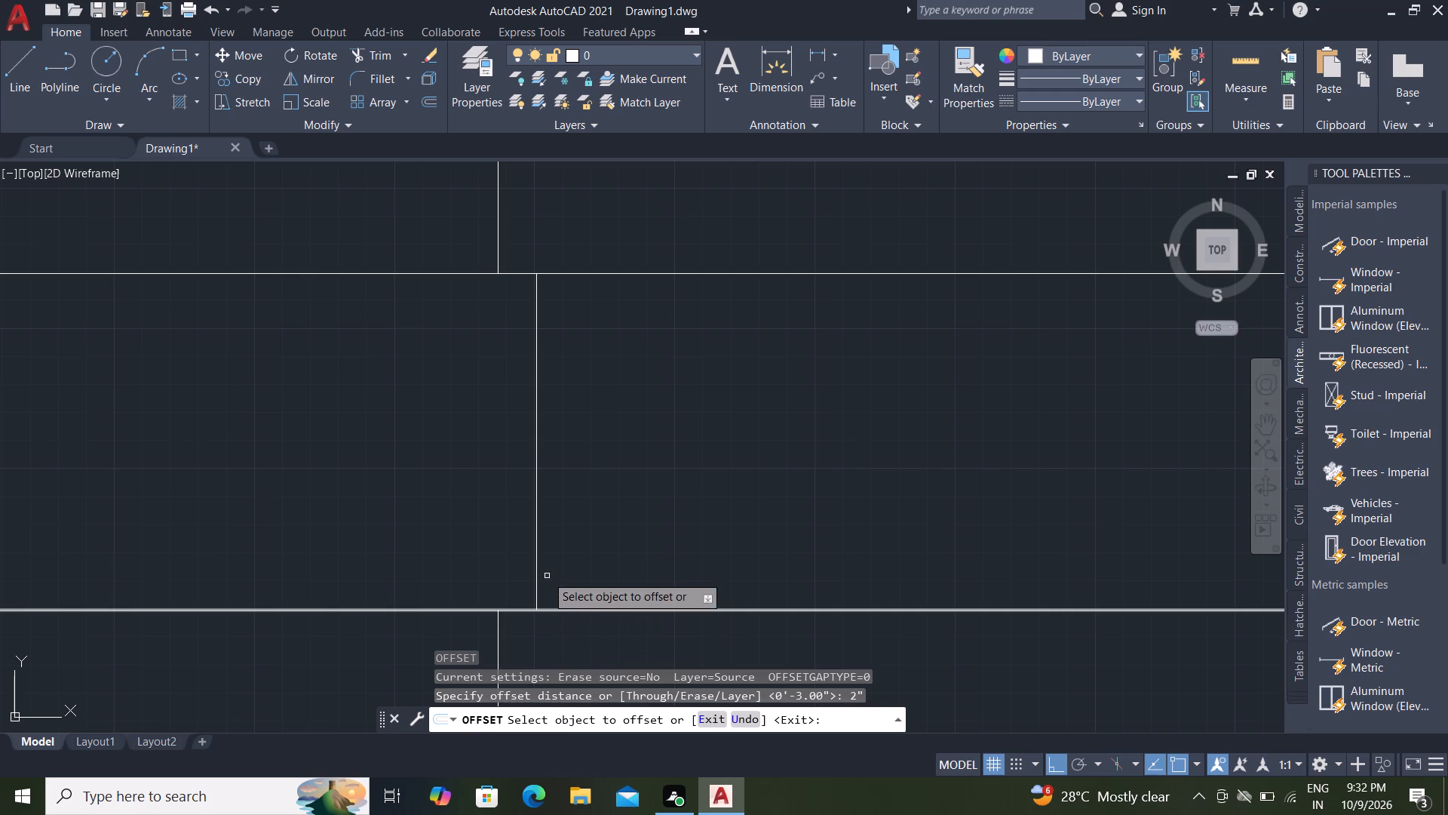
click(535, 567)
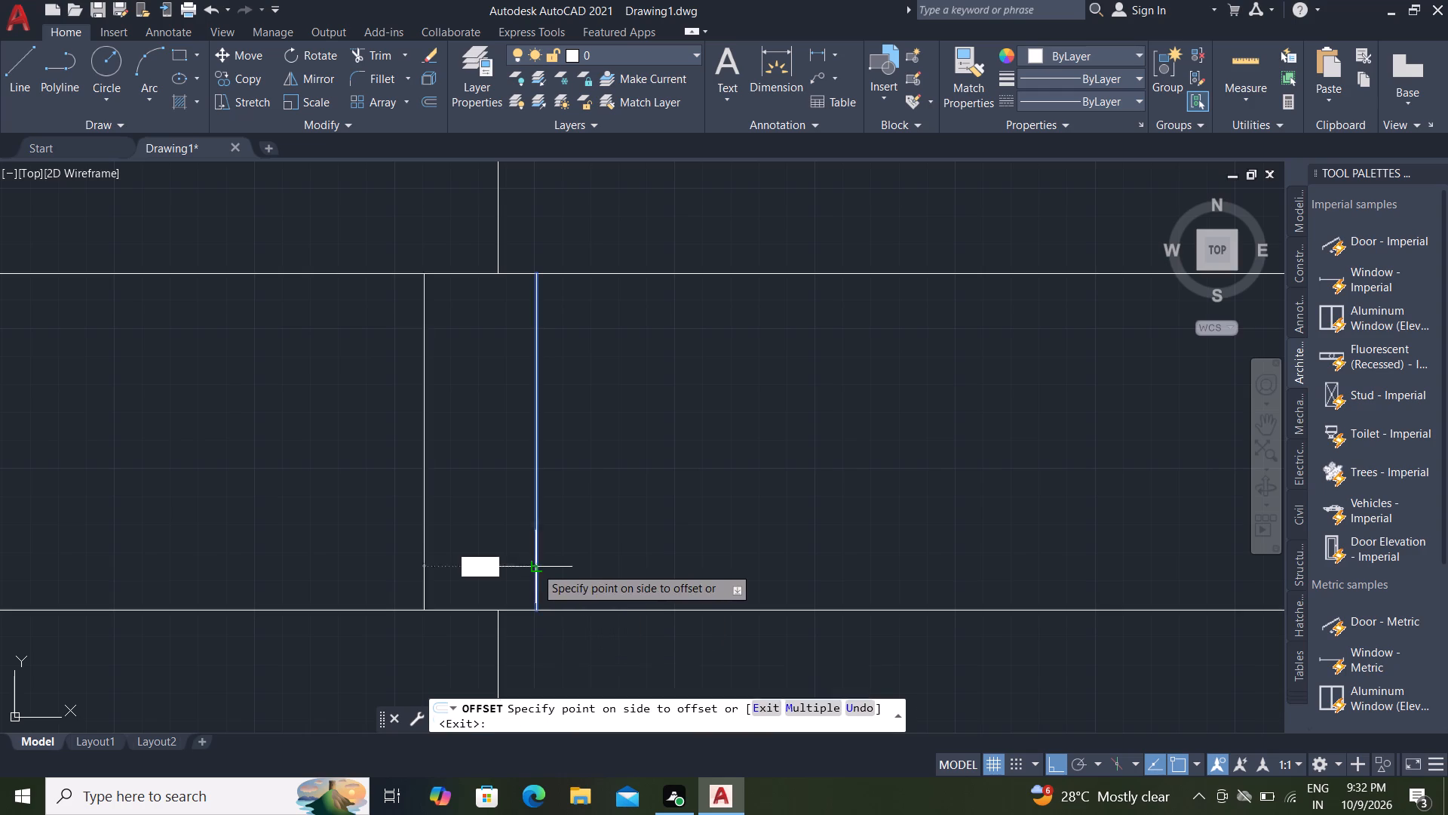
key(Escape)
Offset the vertical line across the pipe 1" to the right, towards the tank interior.
text(o 1")
key(Return)
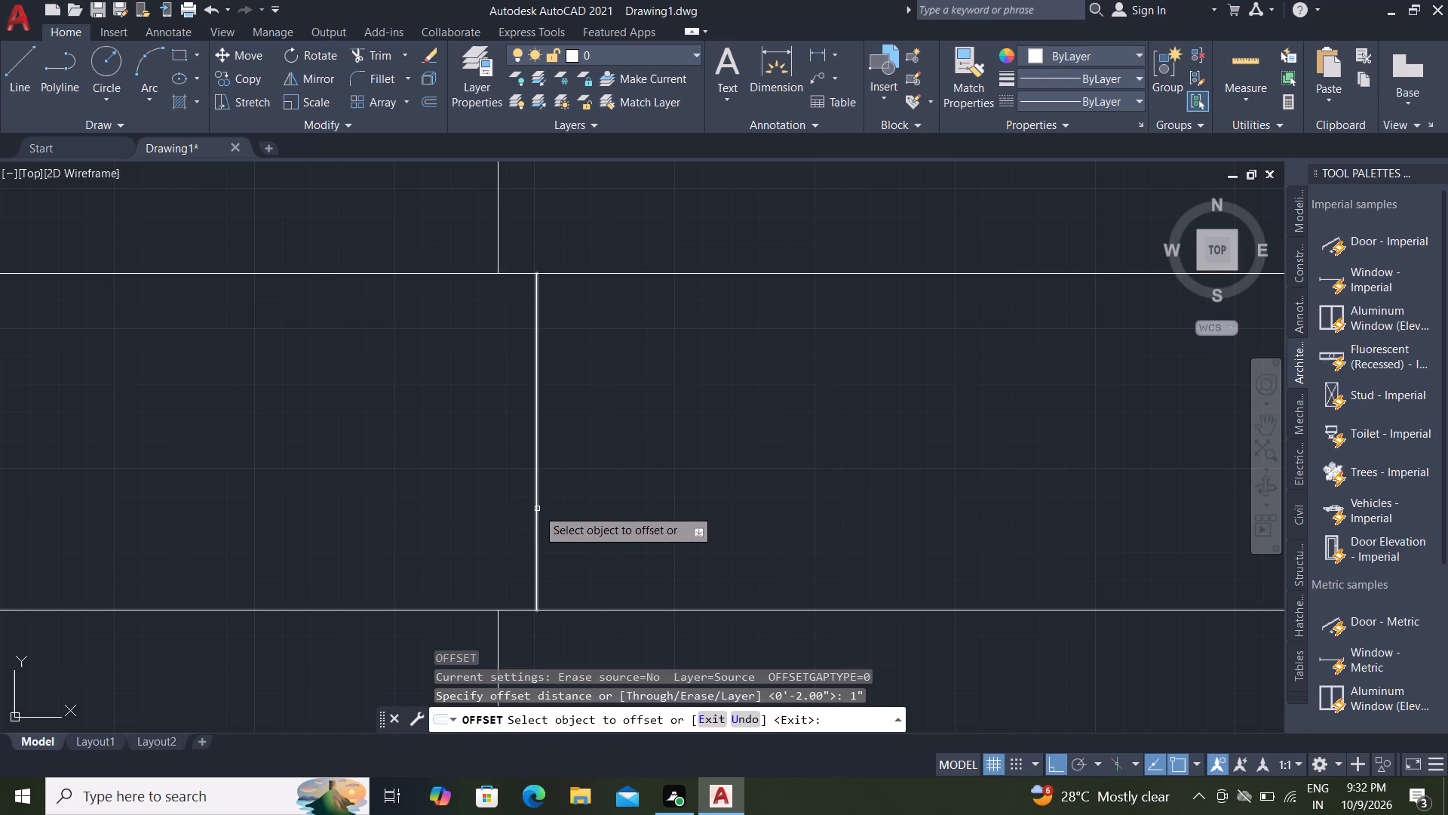
click(538, 510)
click(595, 498)
key(Escape)
Offset the second vertical line across the pipe 2" further to the right.
scroll(594, 401, down, 2)
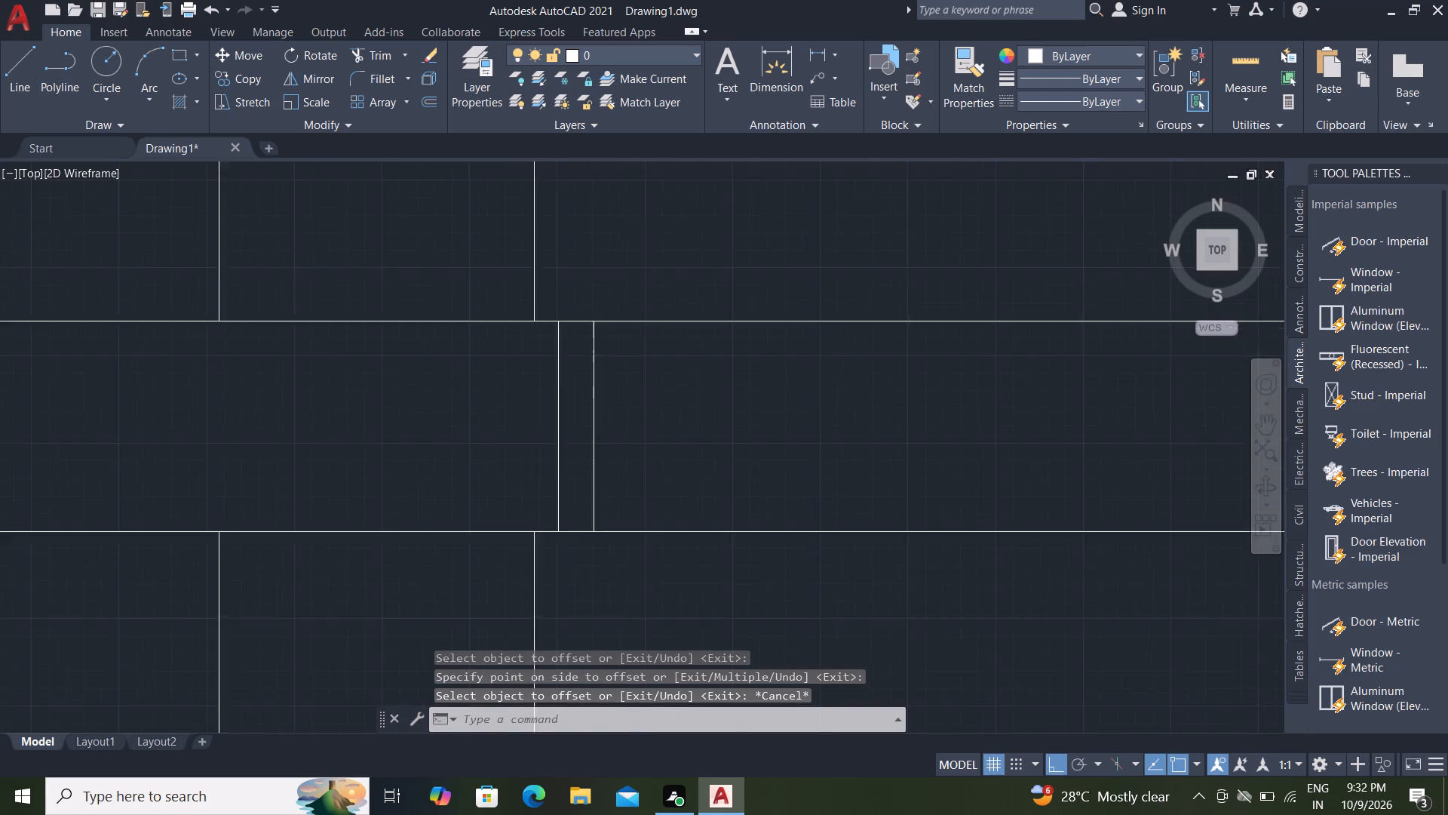
scroll(609, 377, down, 1)
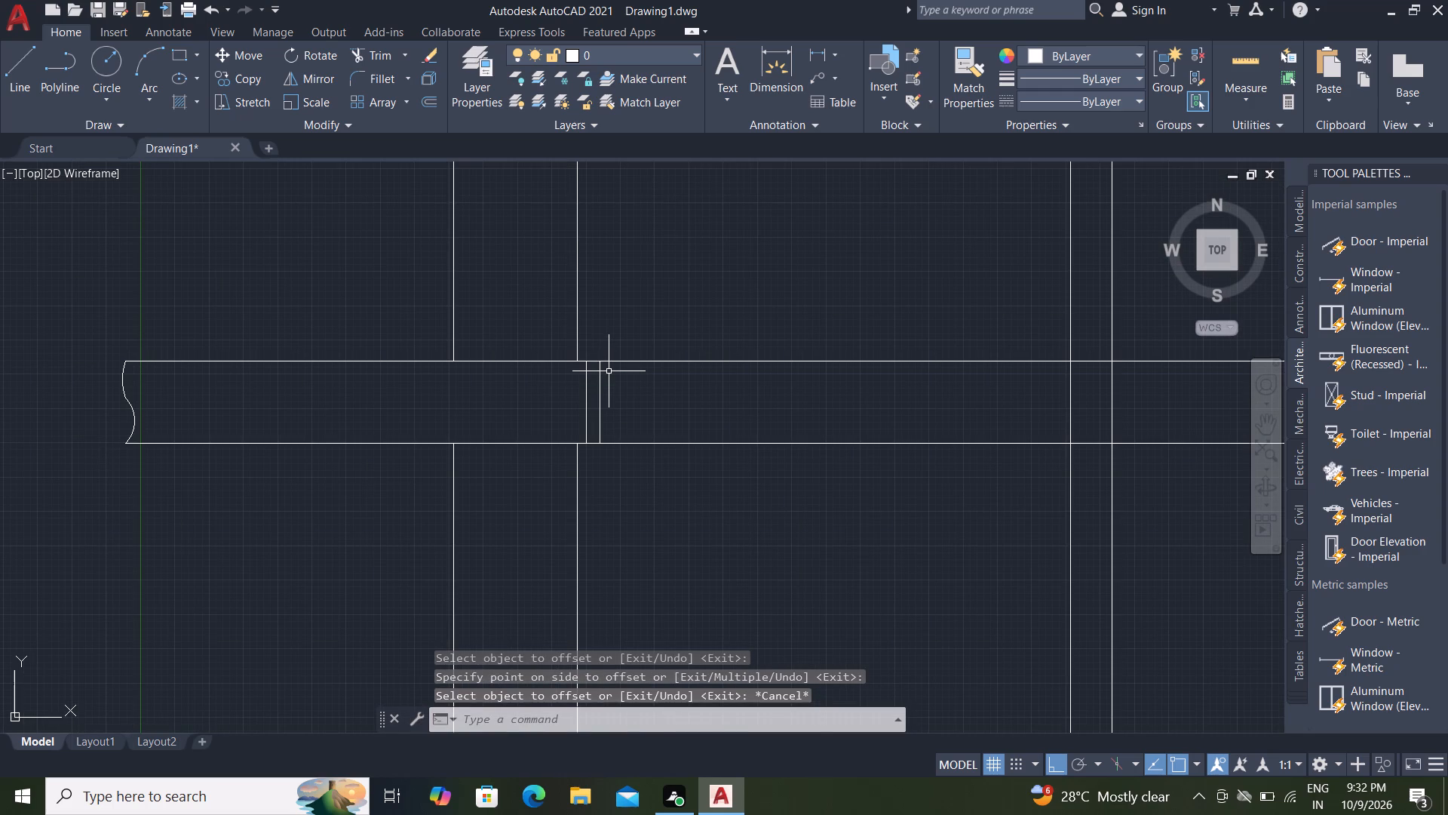
text(o 2")
key(Return)
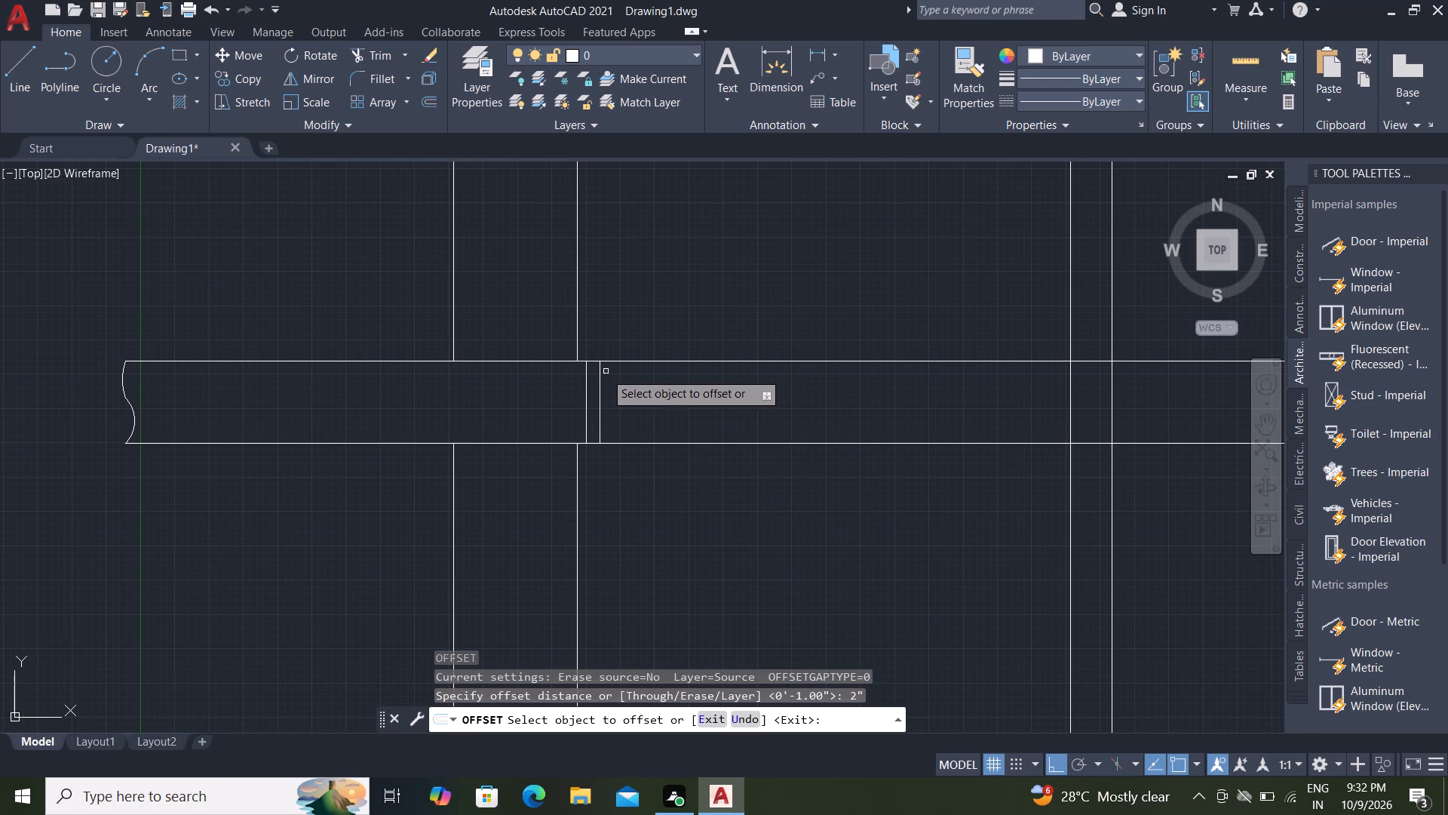
click(598, 375)
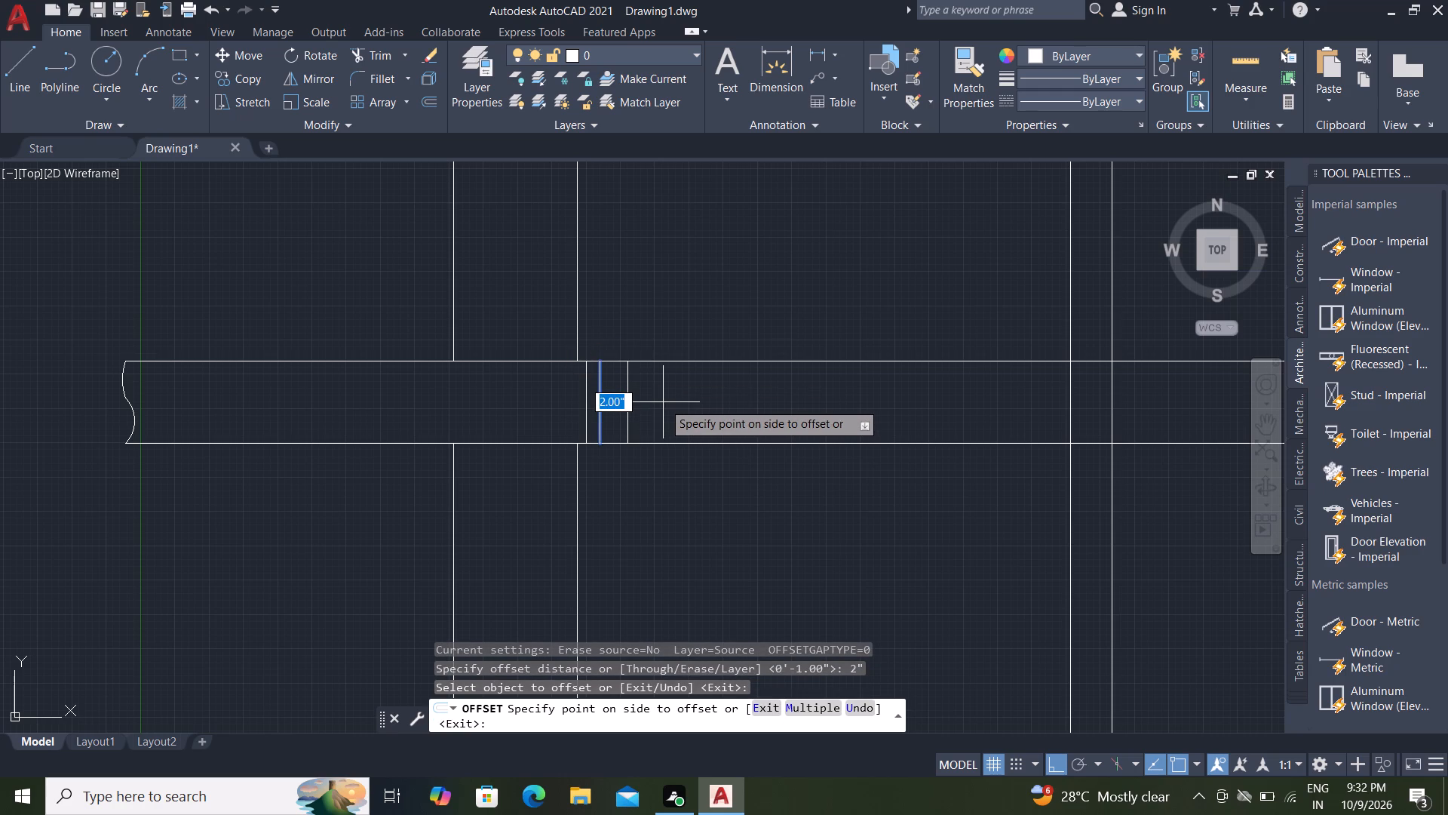
click(663, 402)
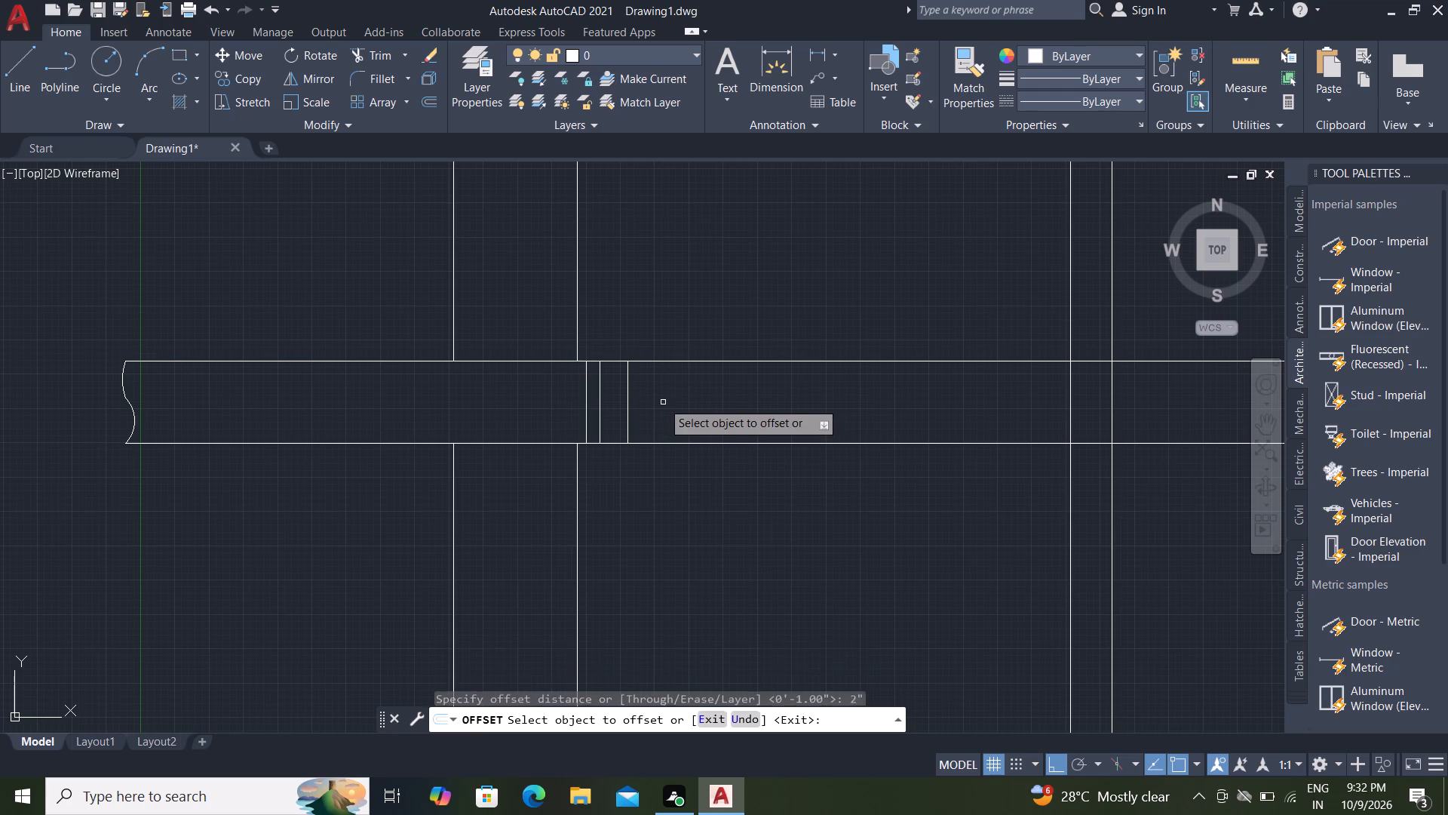
key(Escape)
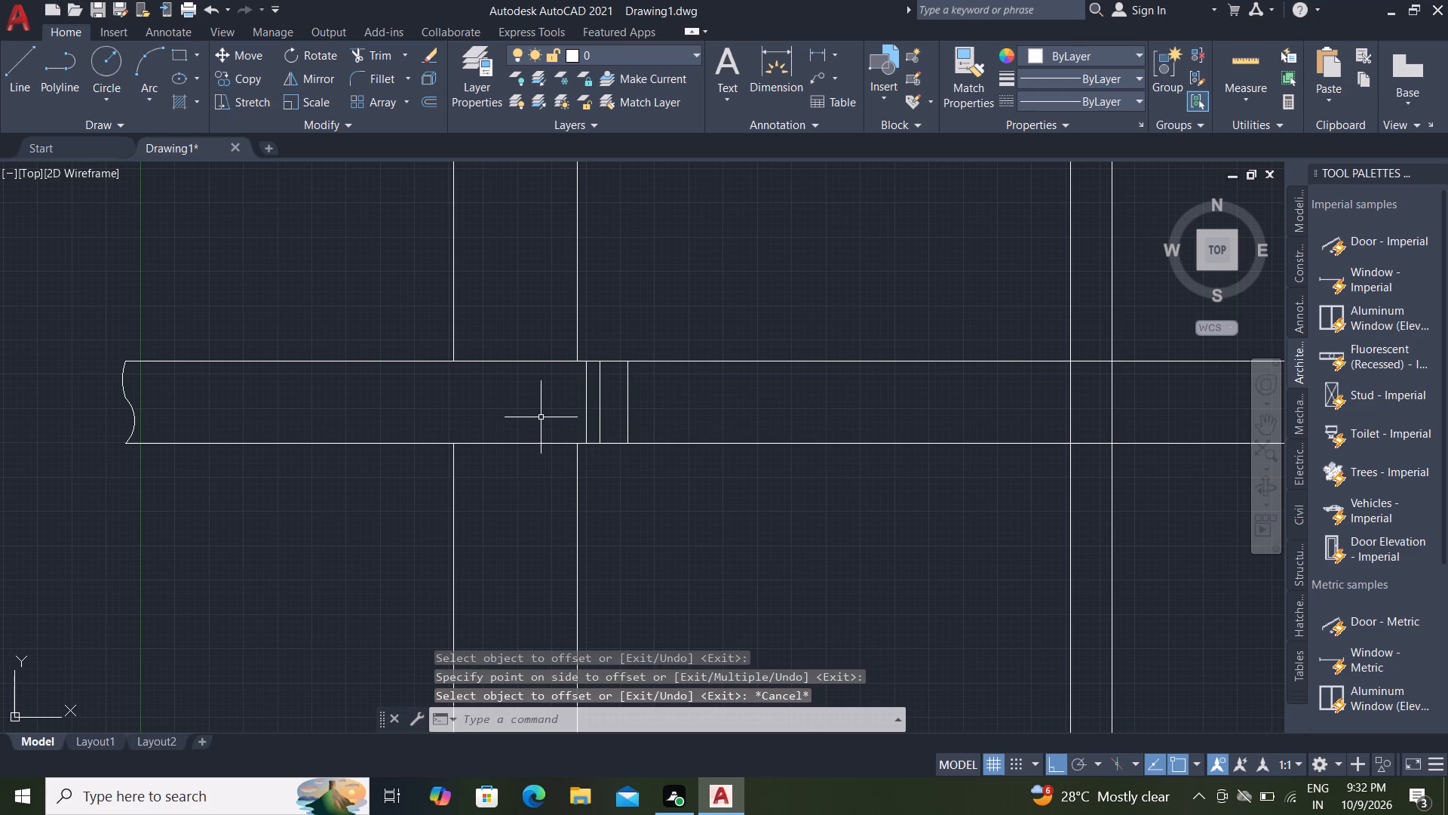
Offset the third vertical line across the pipe 0.5" further towards the tank interior.
drag(513, 423, 482, 447)
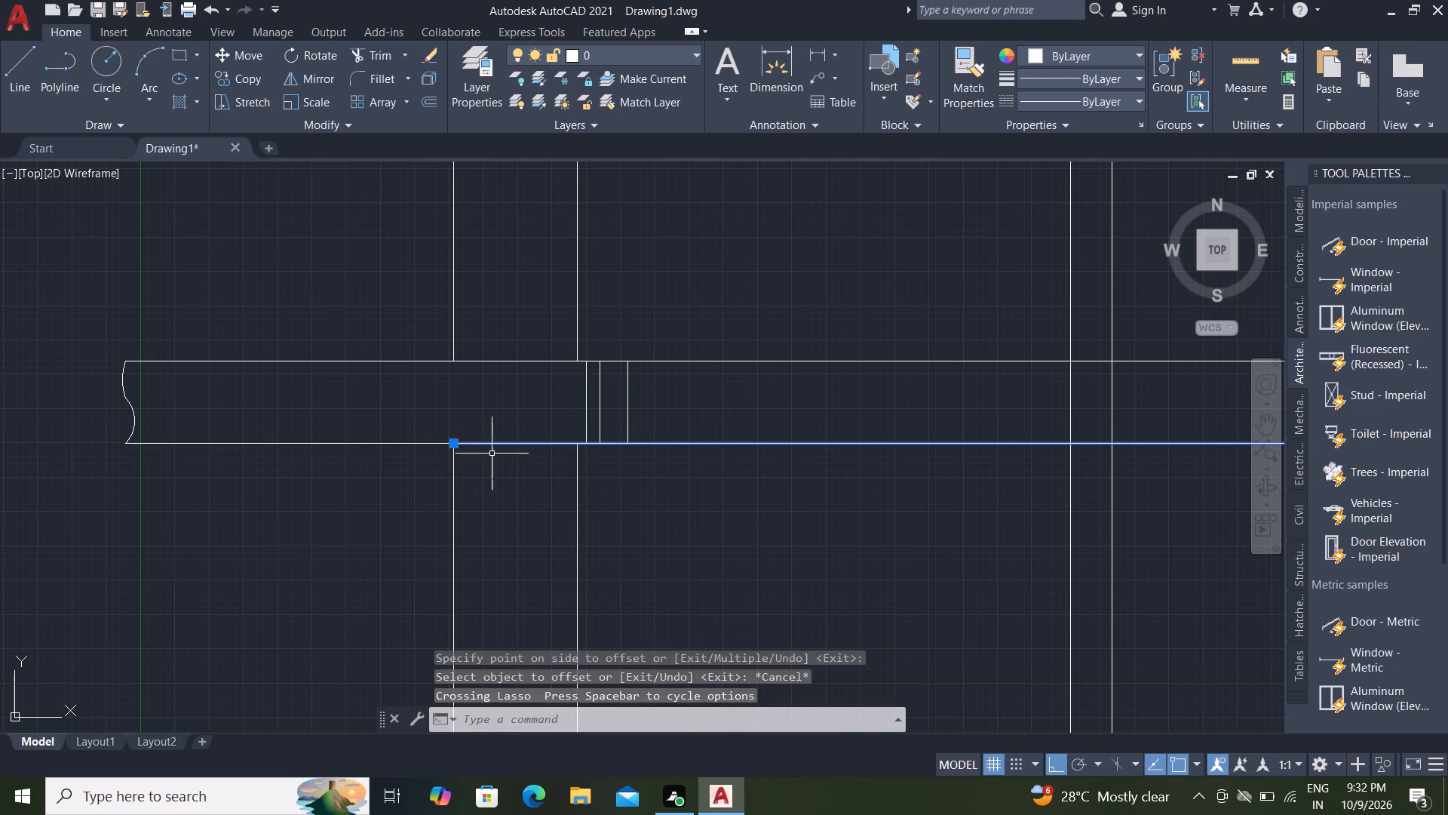
key(Escape)
text(o 1)
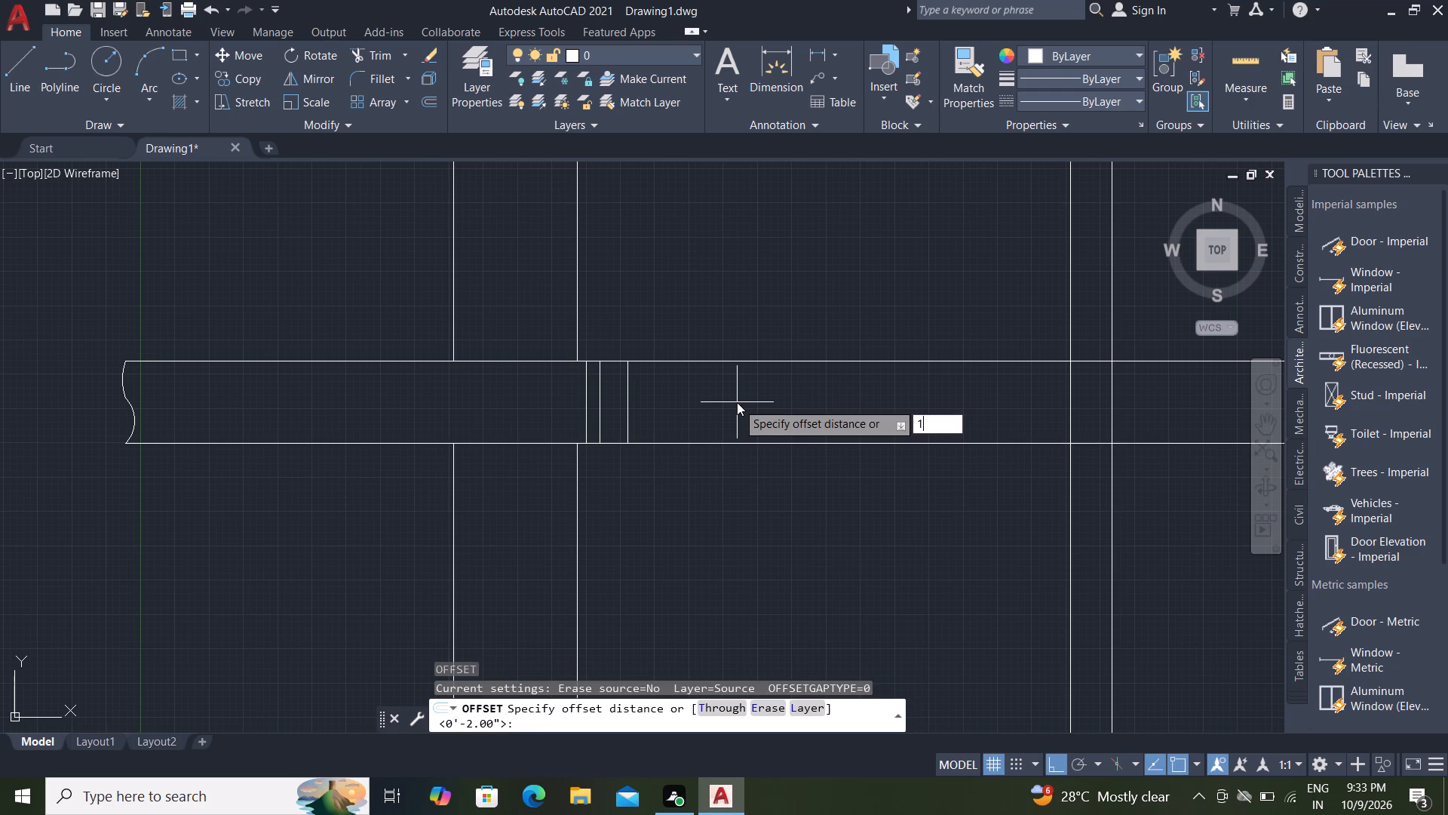
key(BackSpace)
text(0.5")
key(Return)
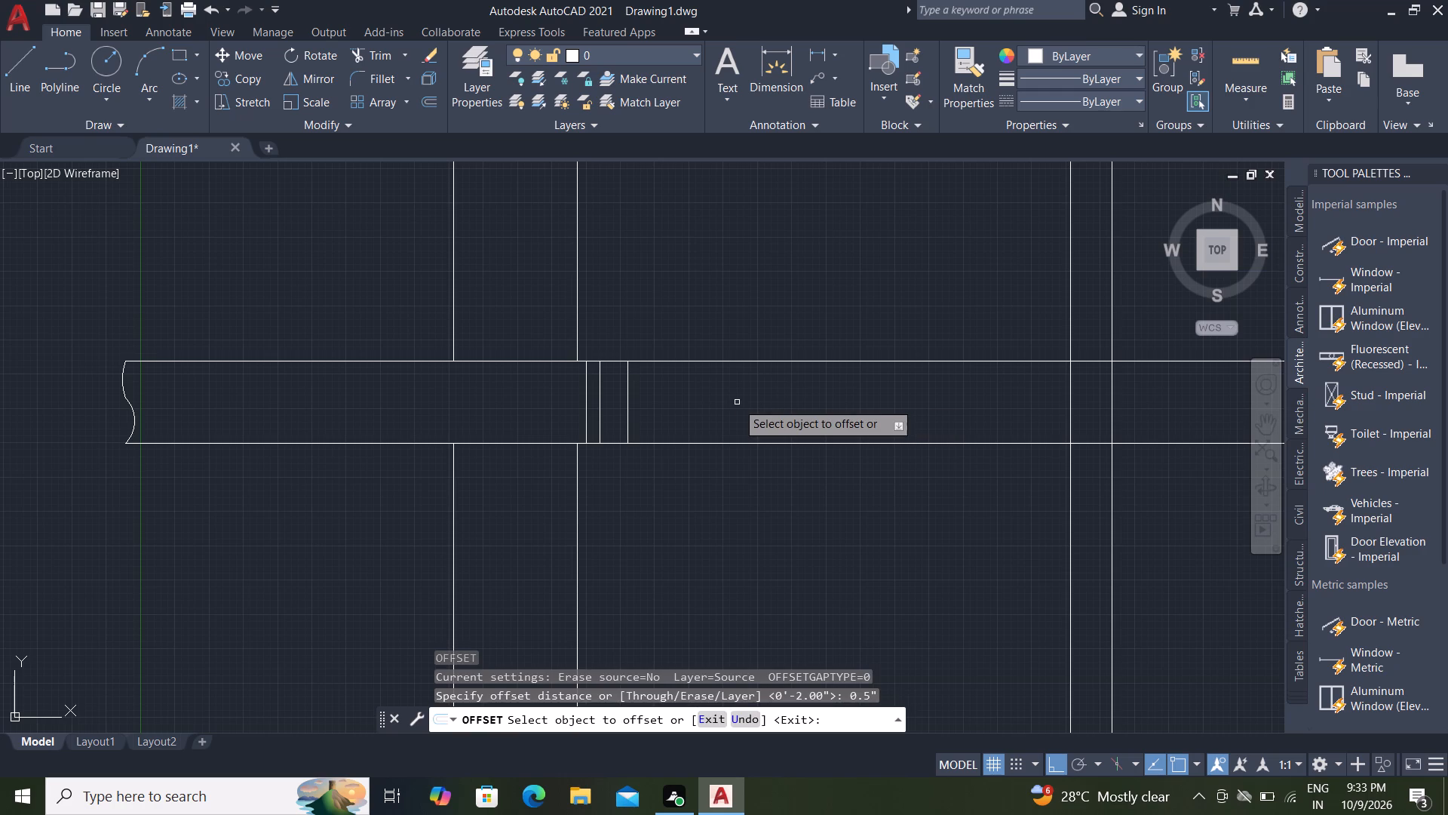
click(627, 394)
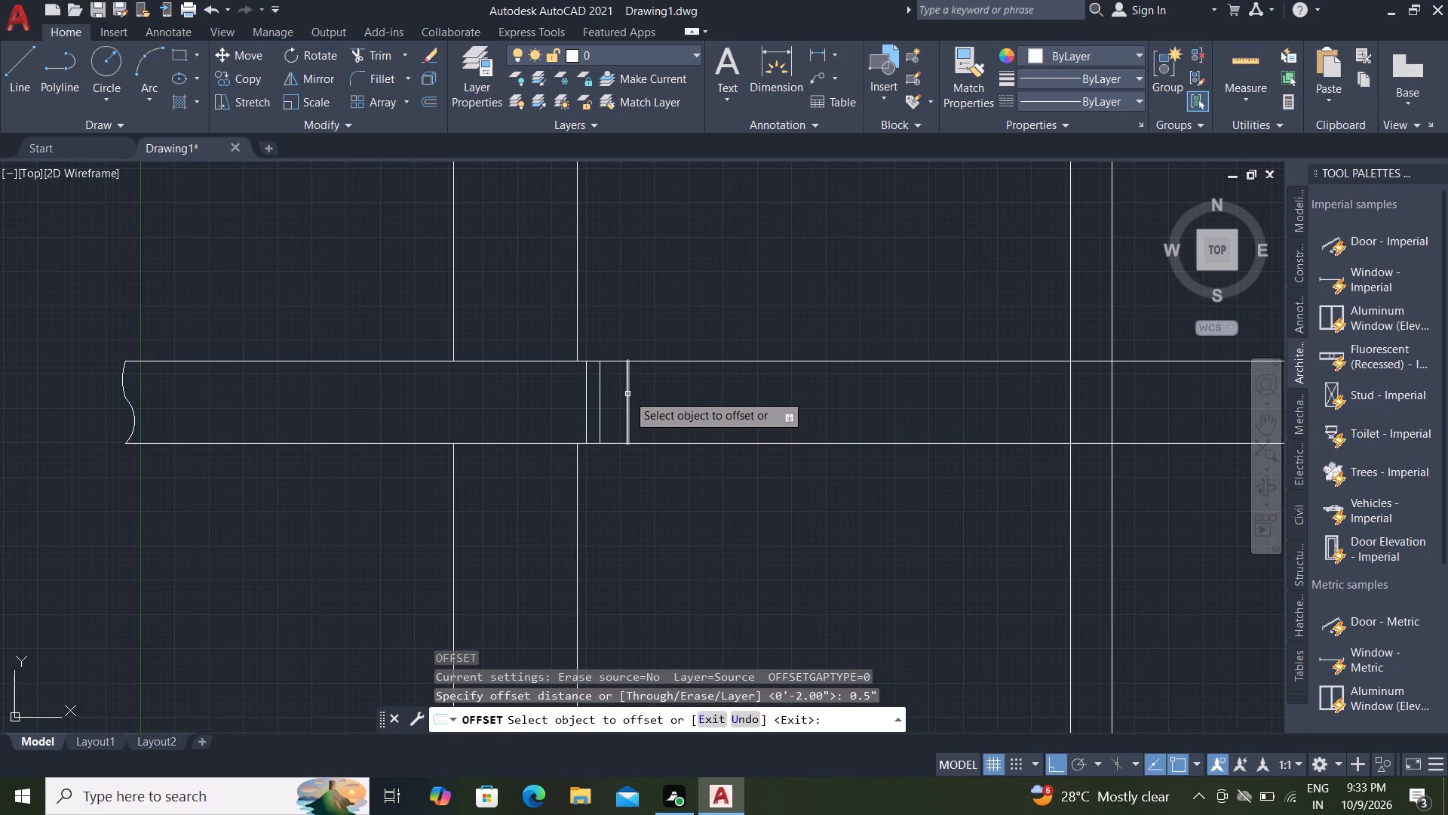
click(662, 401)
key(Escape)
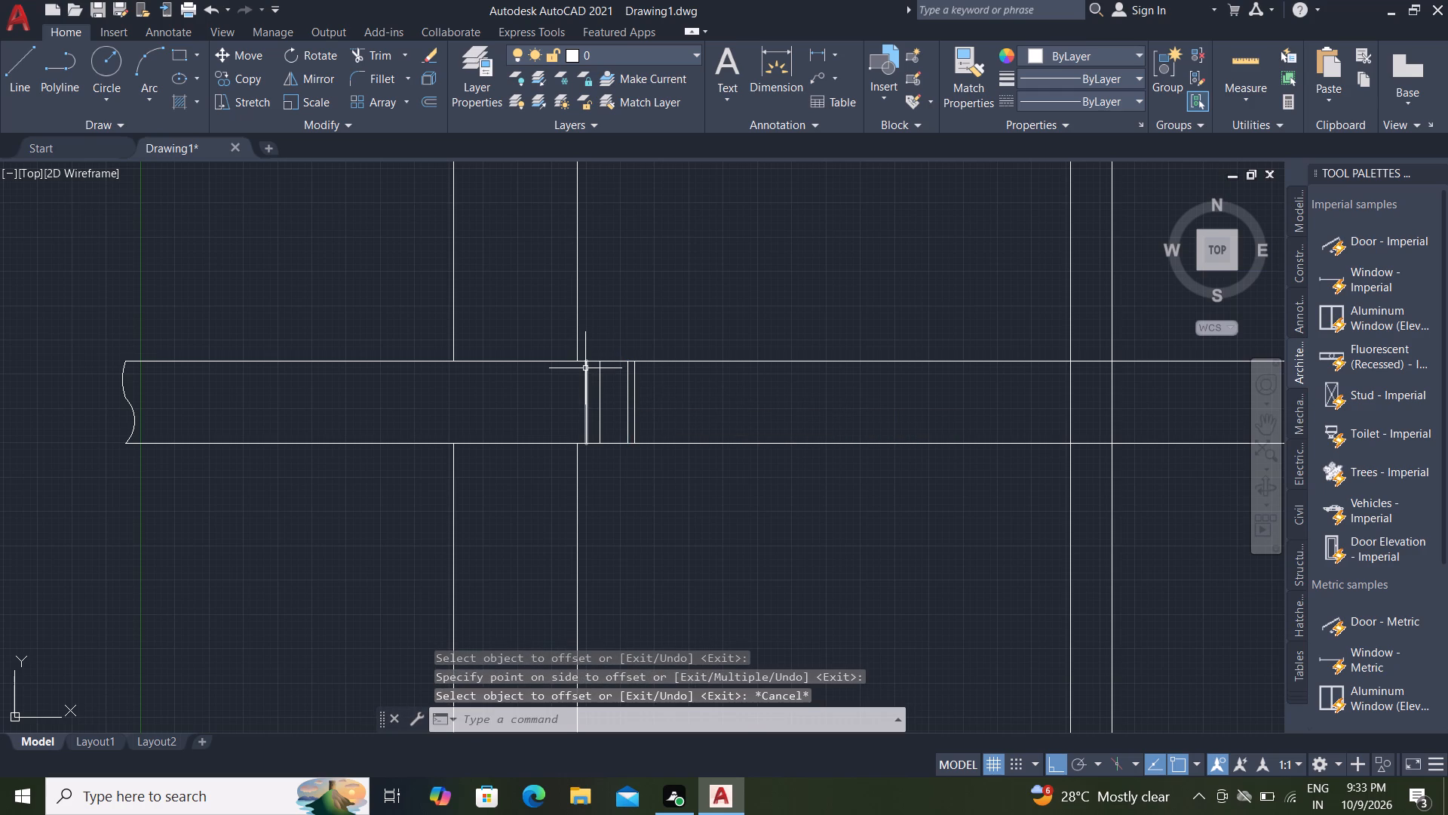
Fillet both ends of the first two vertical lines across the pipe into a round-ended collar, with the fillet radius set to 2".
scroll(585, 368, up, 2)
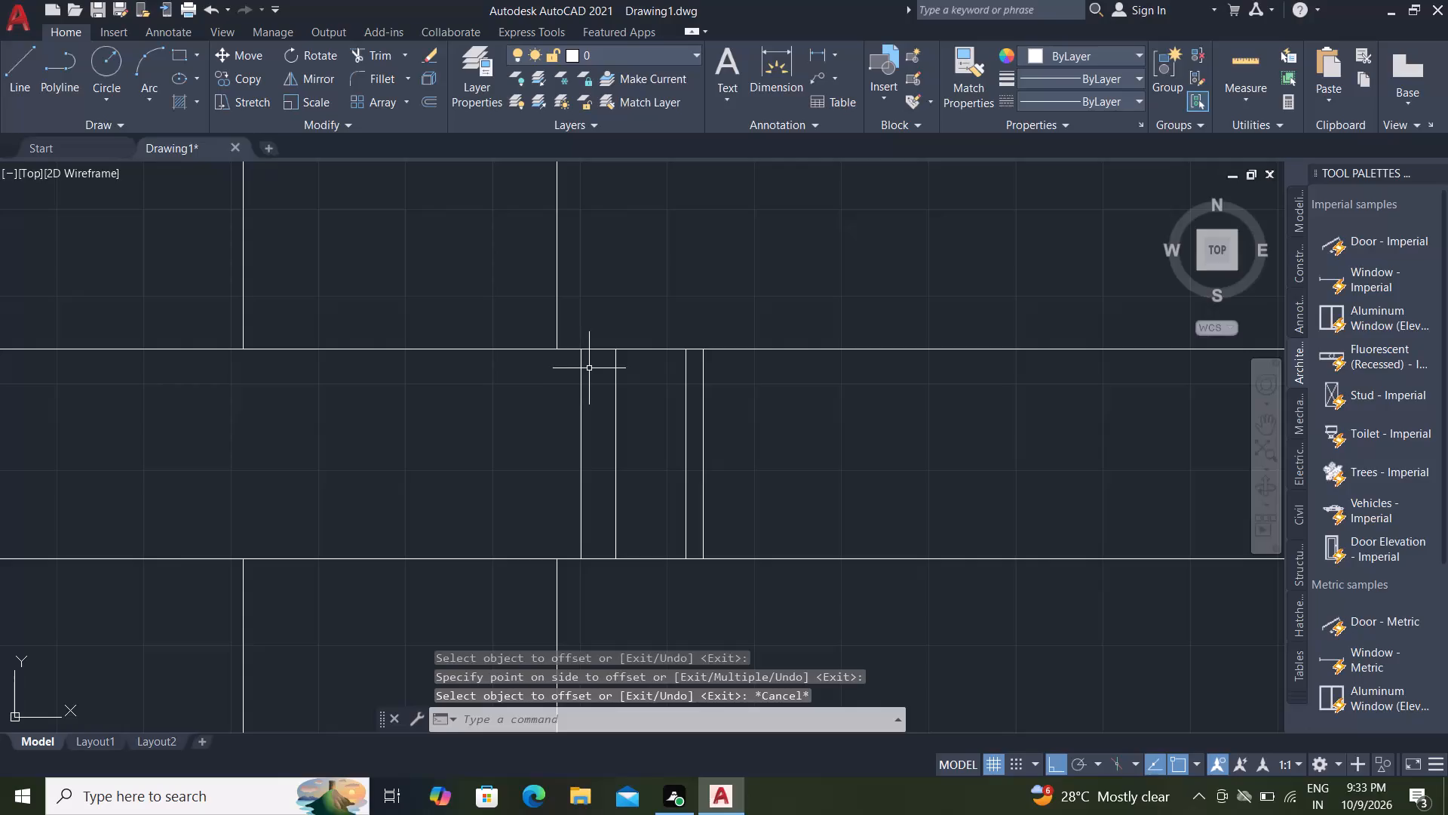
key(f)
key(space)
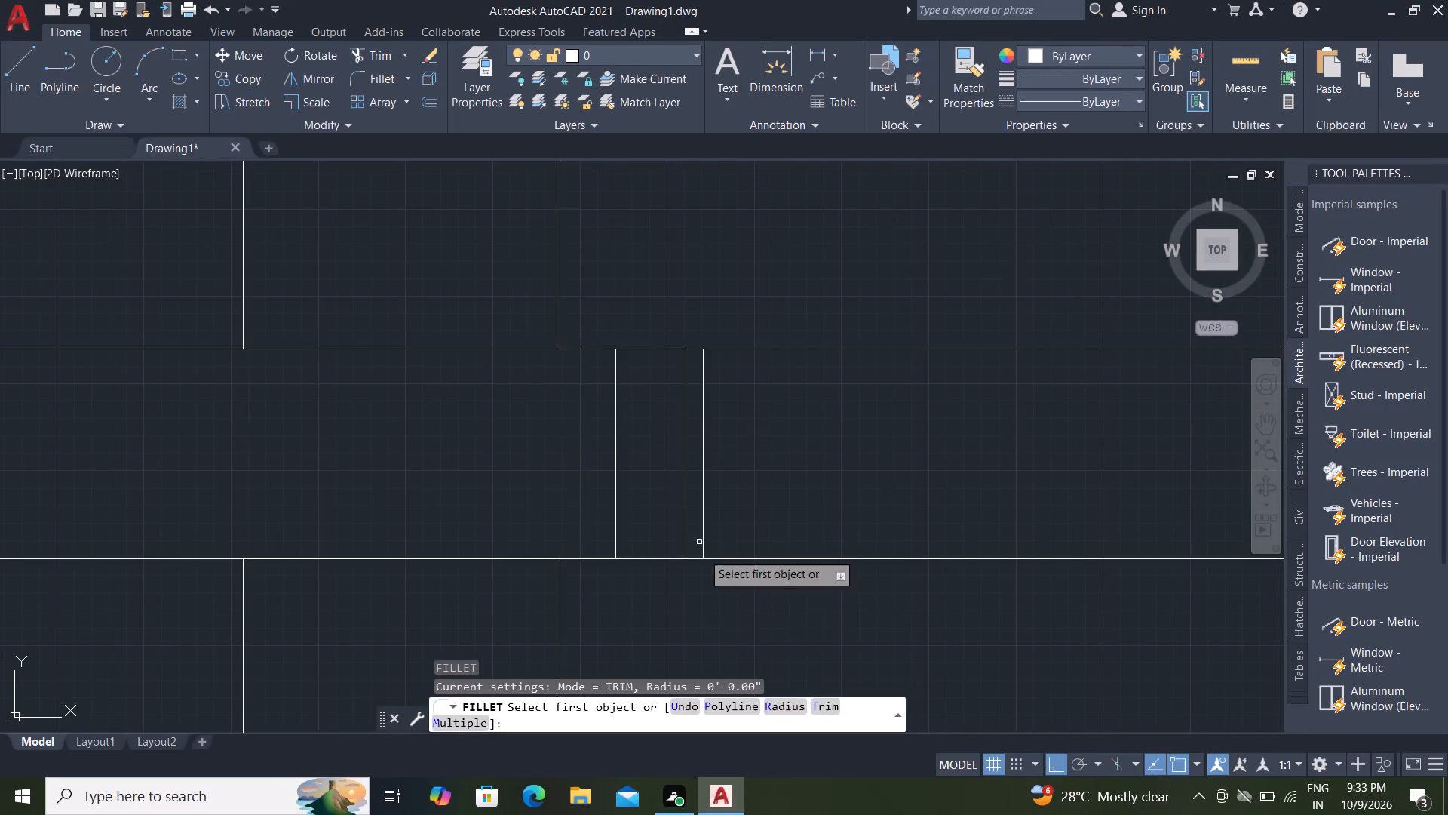
click(769, 706)
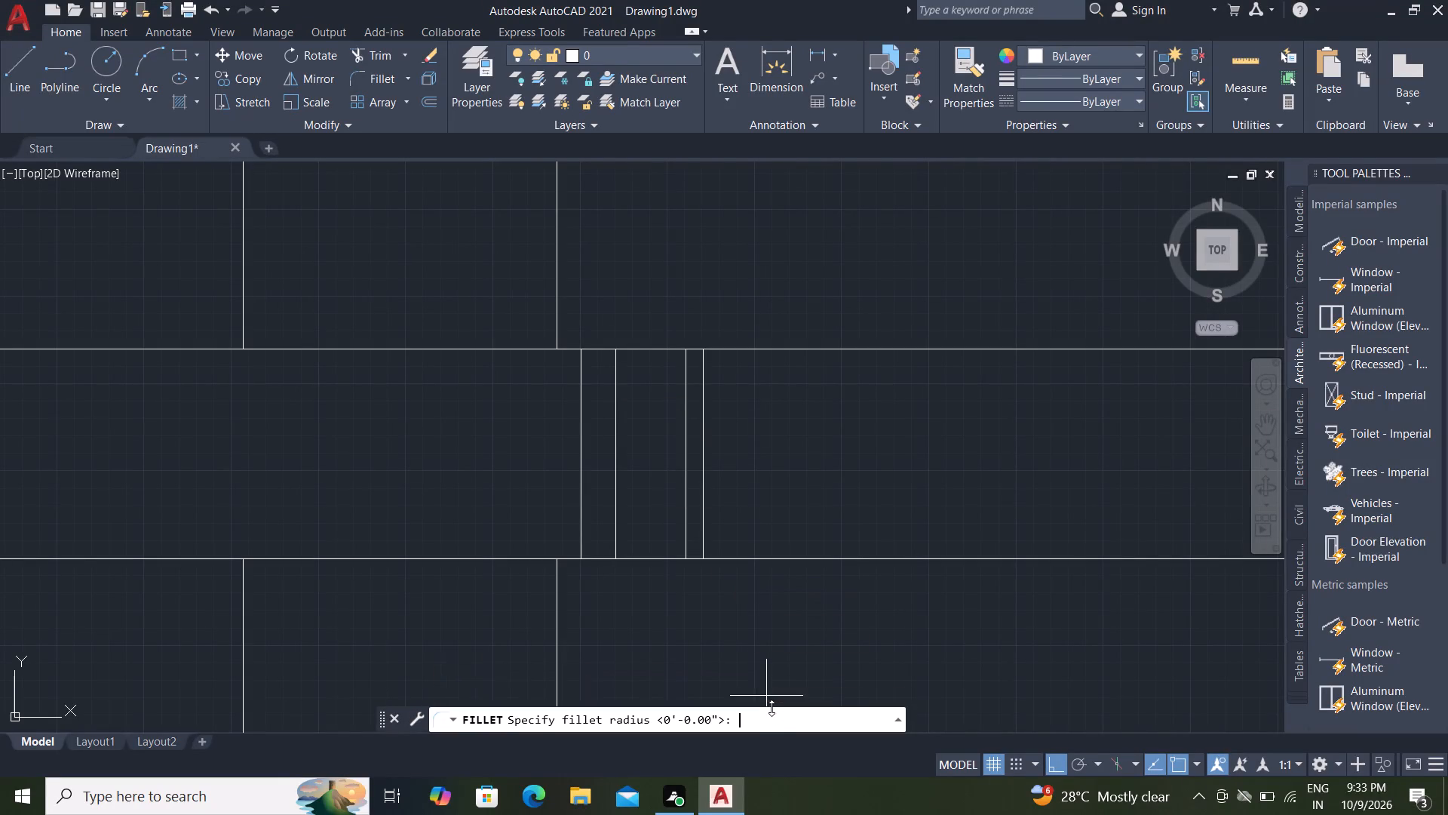
key(2)
key(Return)
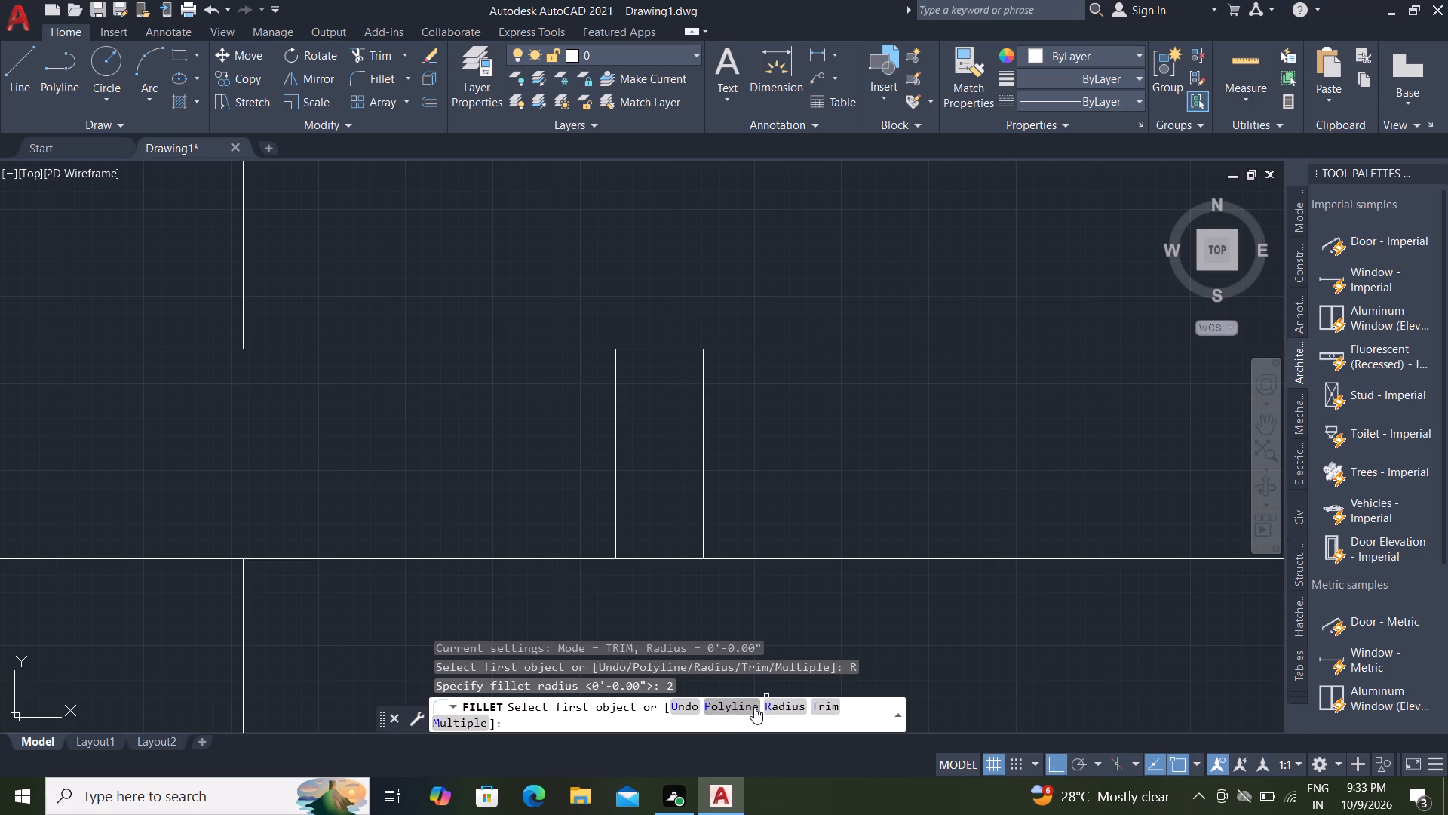
key(space)
key(space)
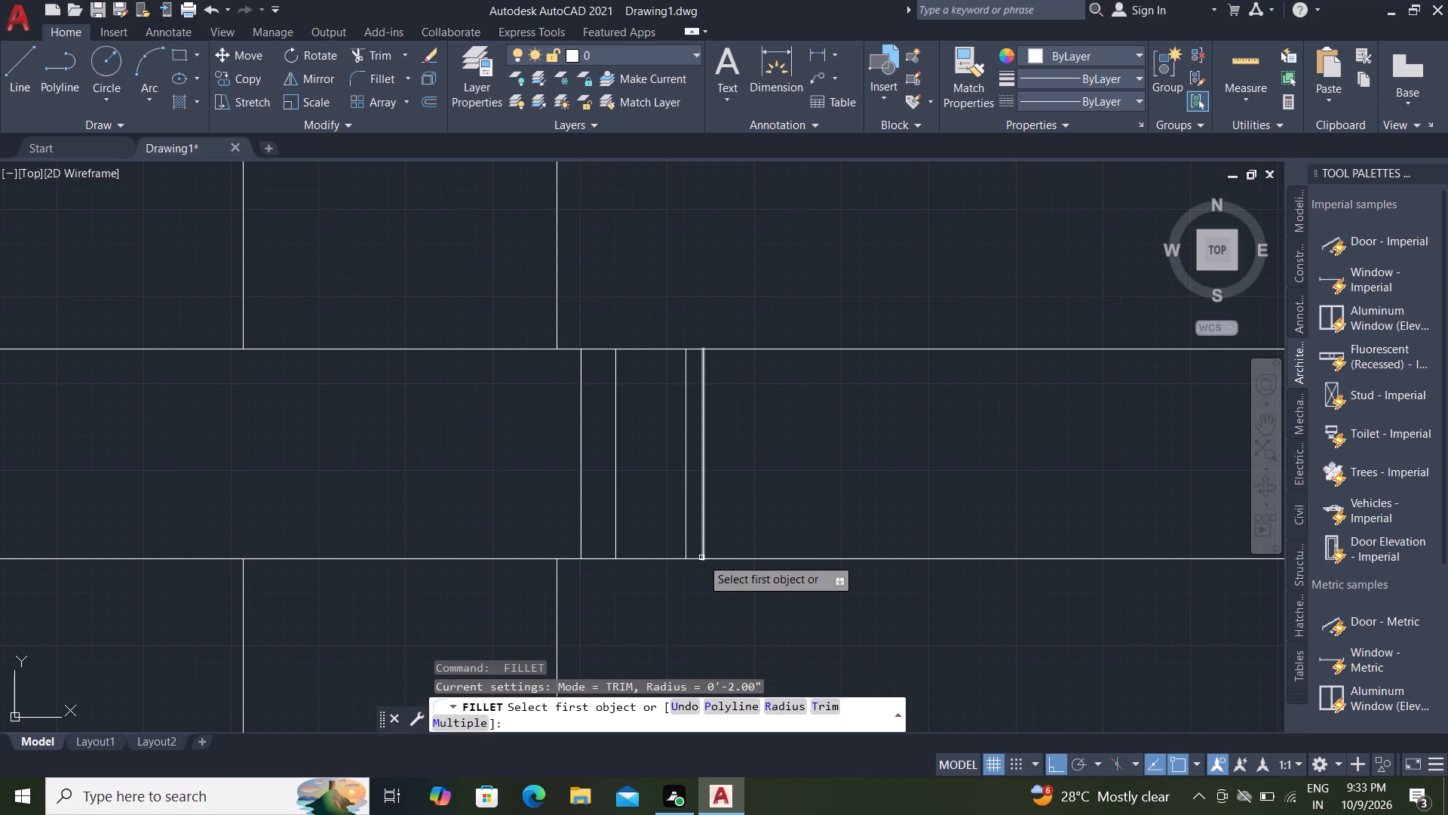
click(614, 513)
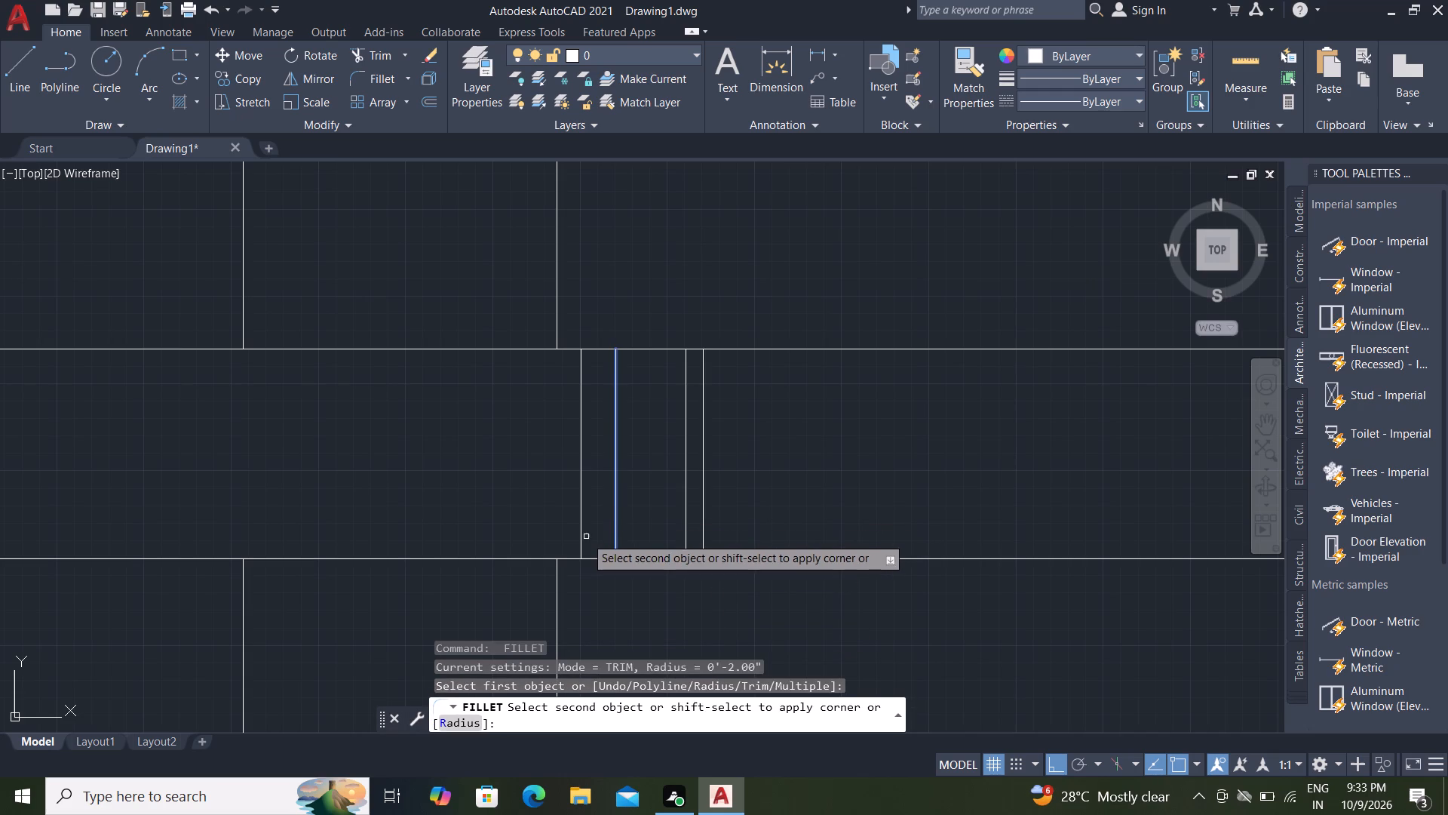
click(584, 541)
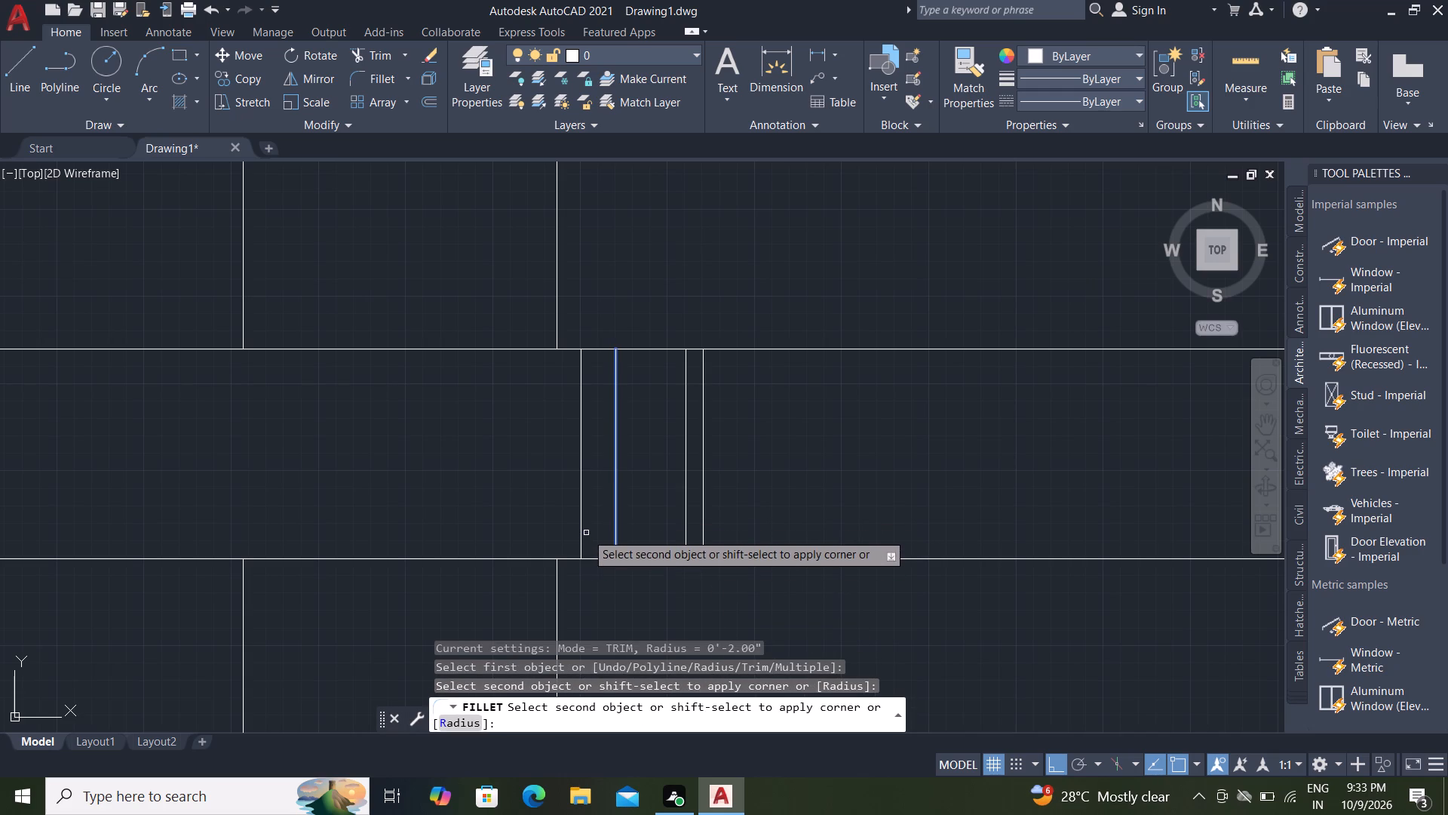
click(581, 536)
key(space)
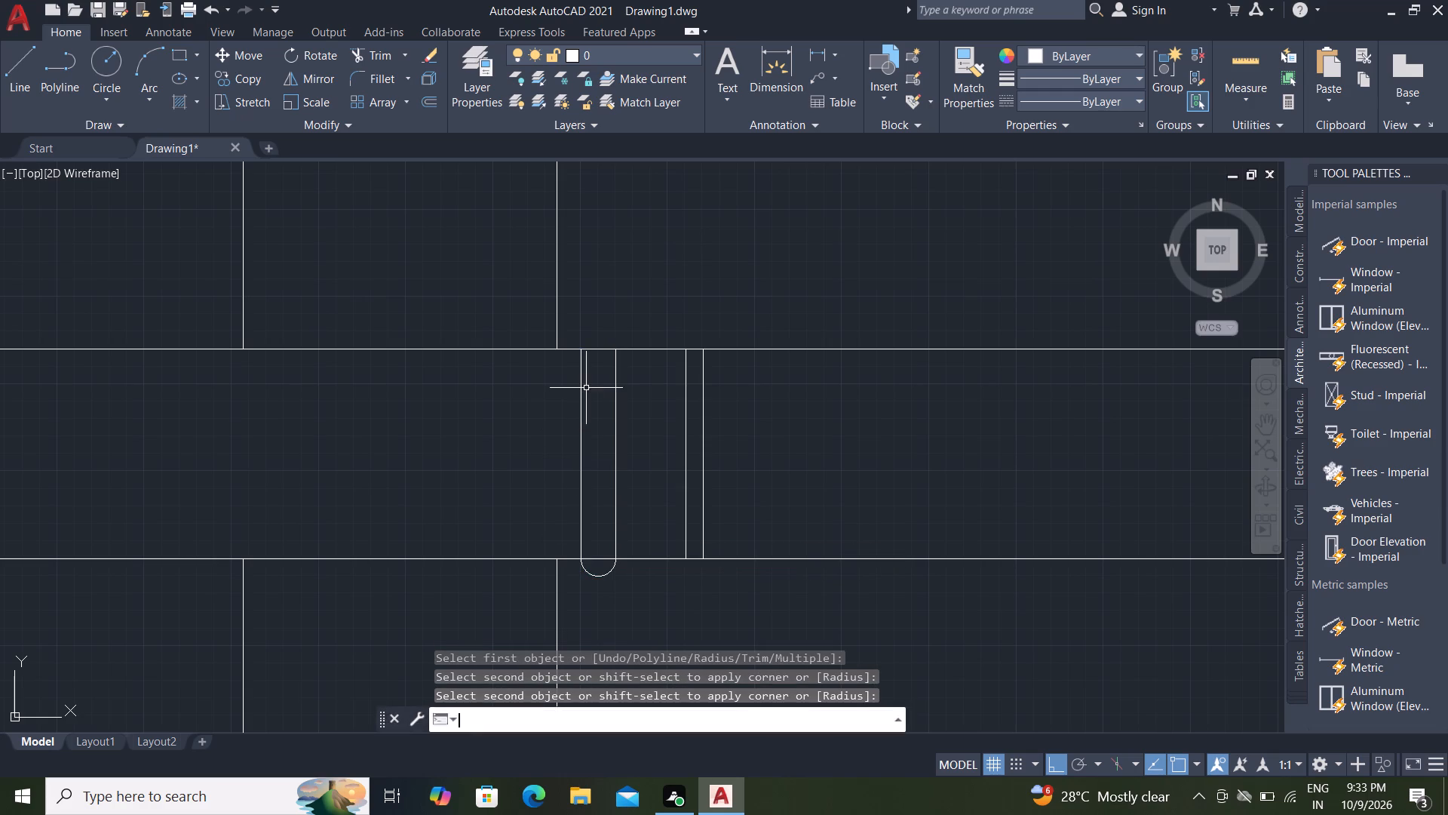
click(581, 358)
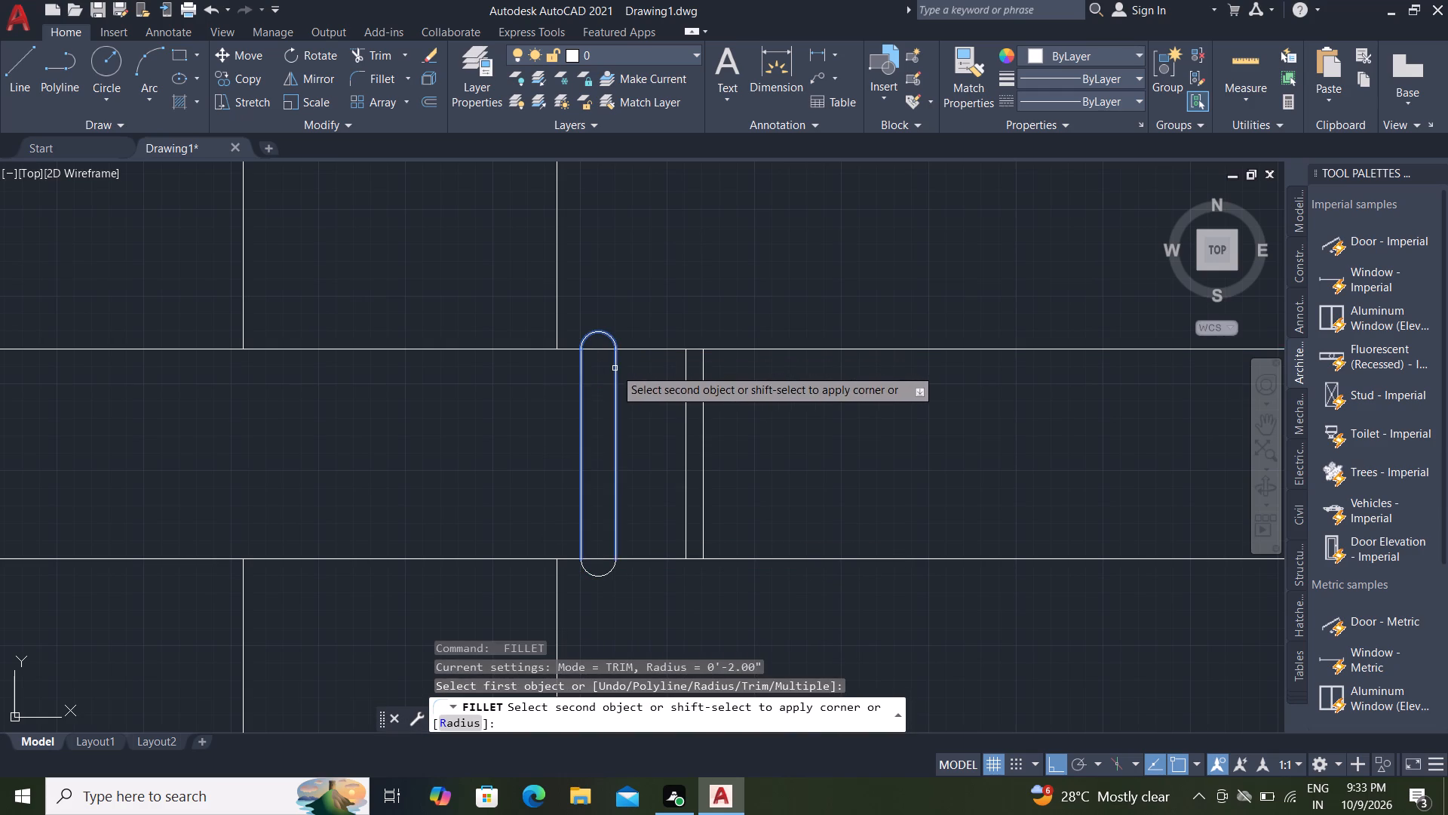
click(615, 368)
key(Escape)
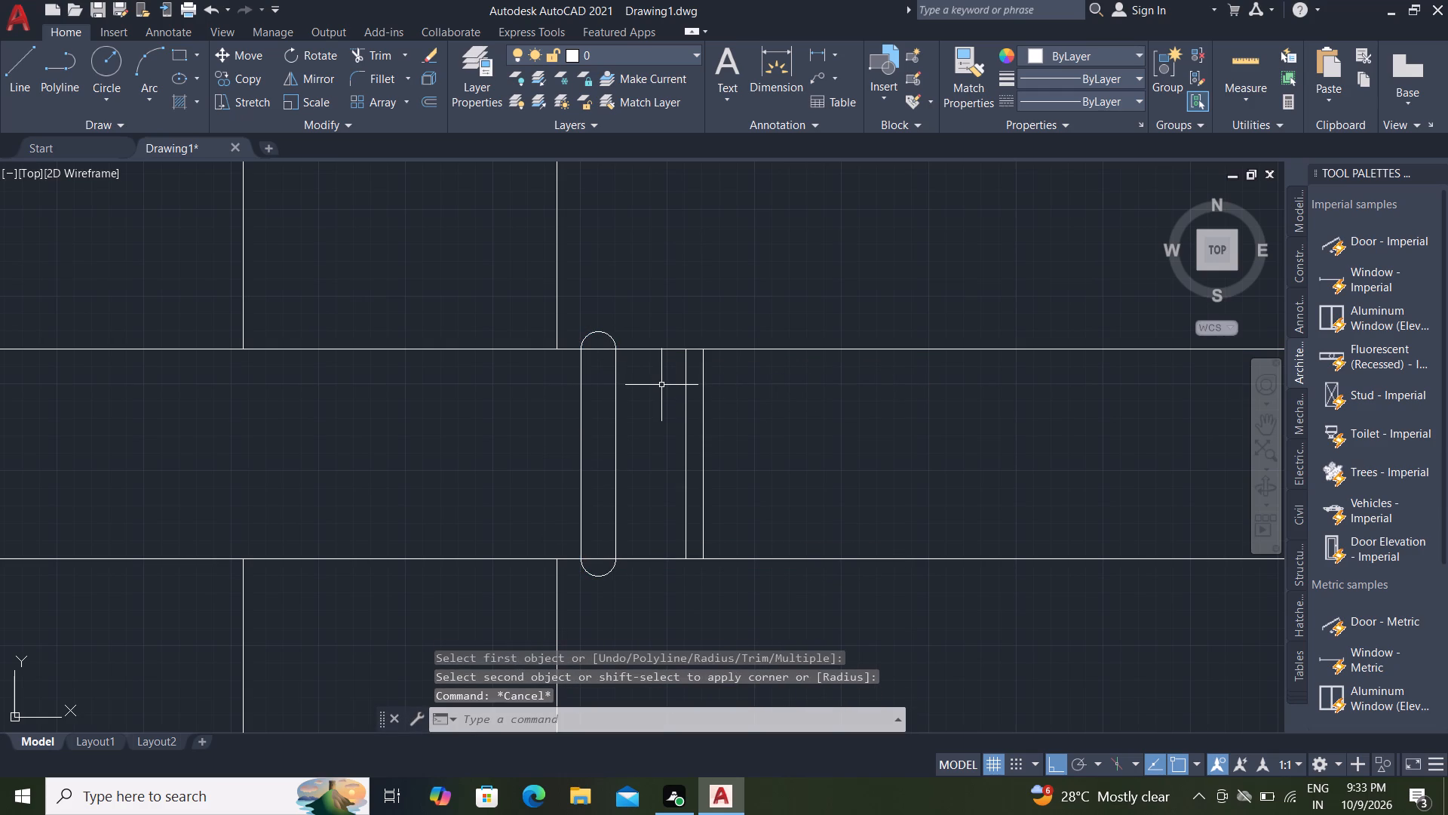
Trim the upper and lower pipe lines where they cross inside the round-ended collar.
key(t)
key(r)
key(space)
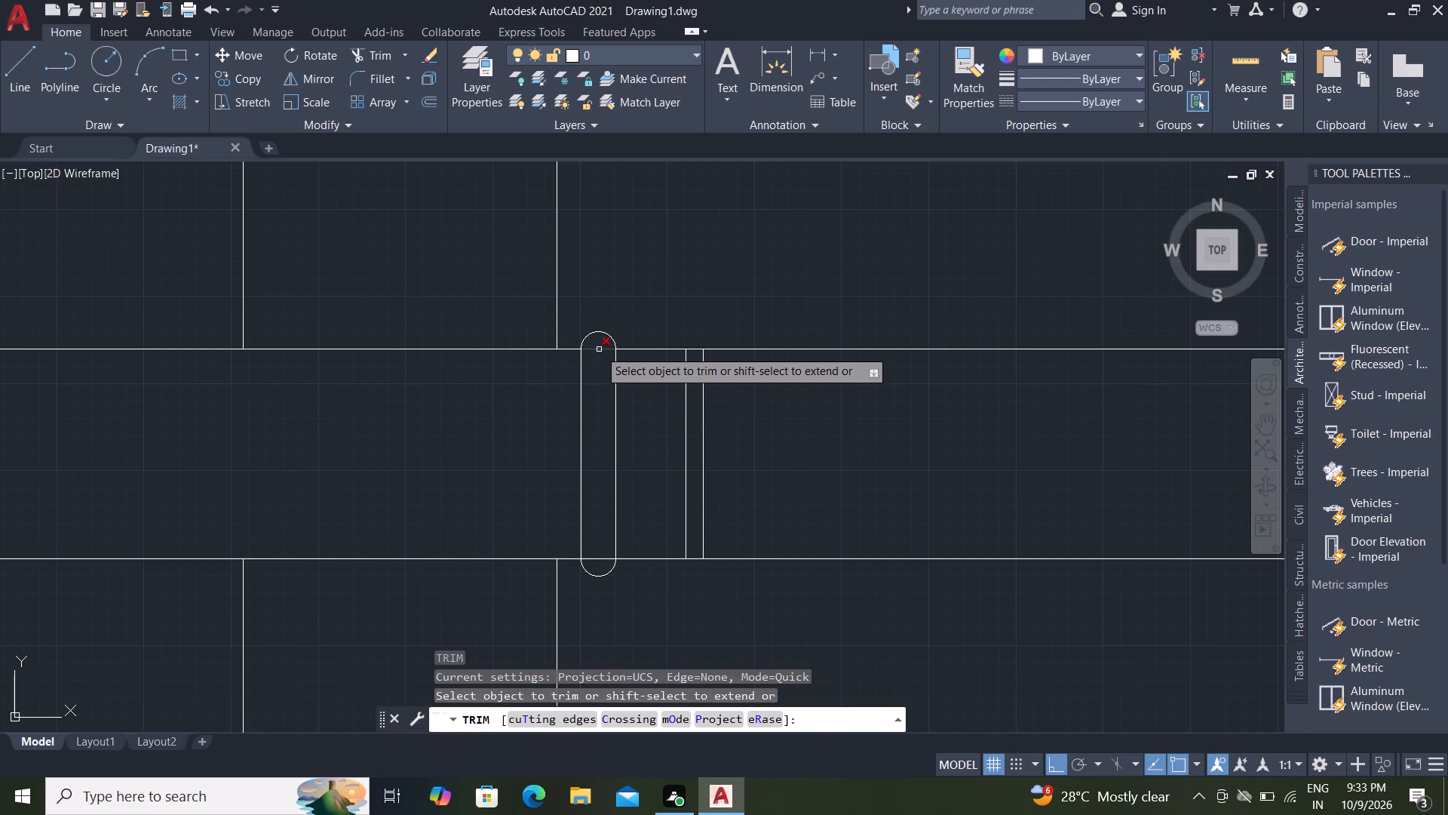
click(599, 349)
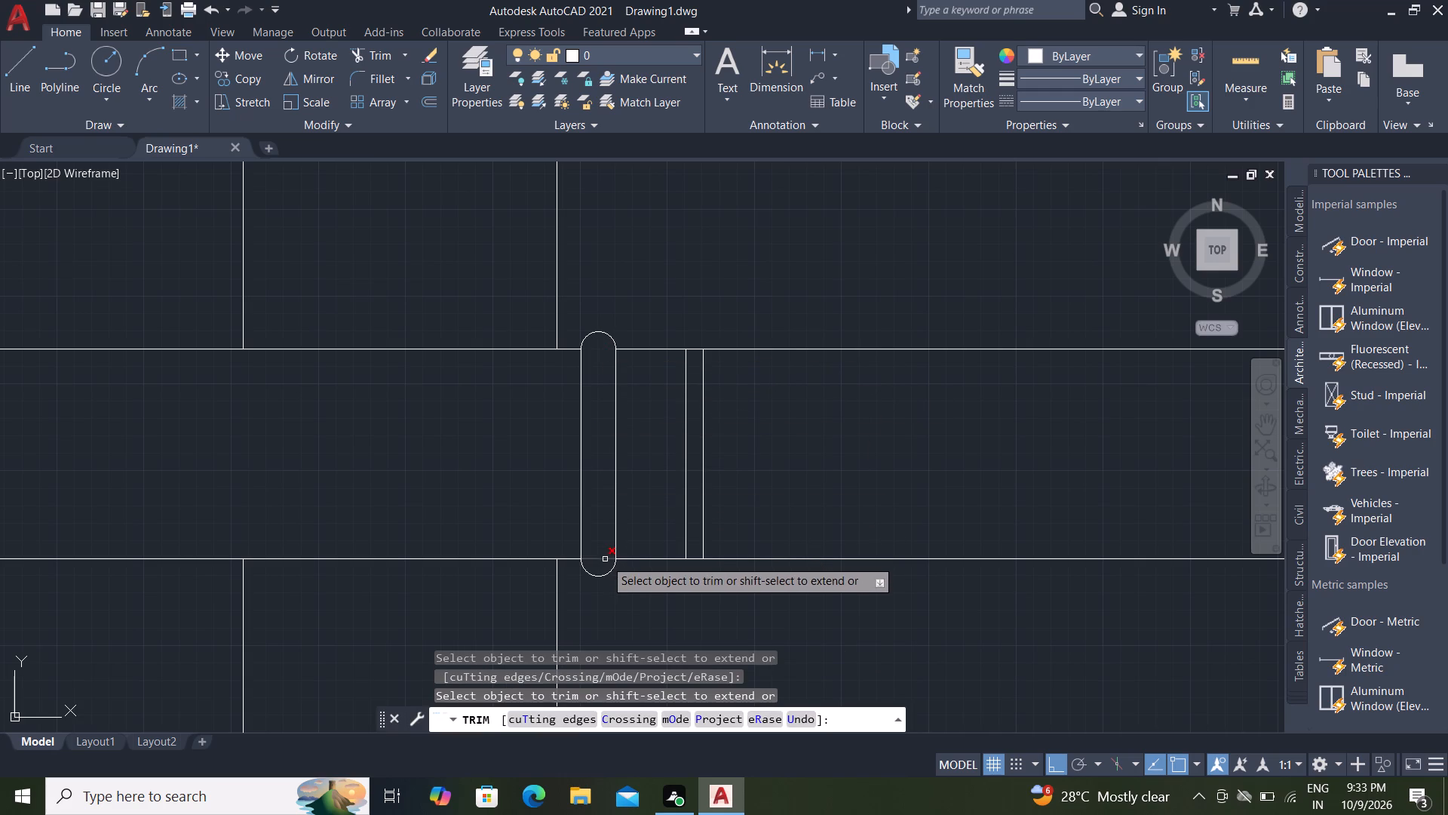
click(605, 559)
key(Escape)
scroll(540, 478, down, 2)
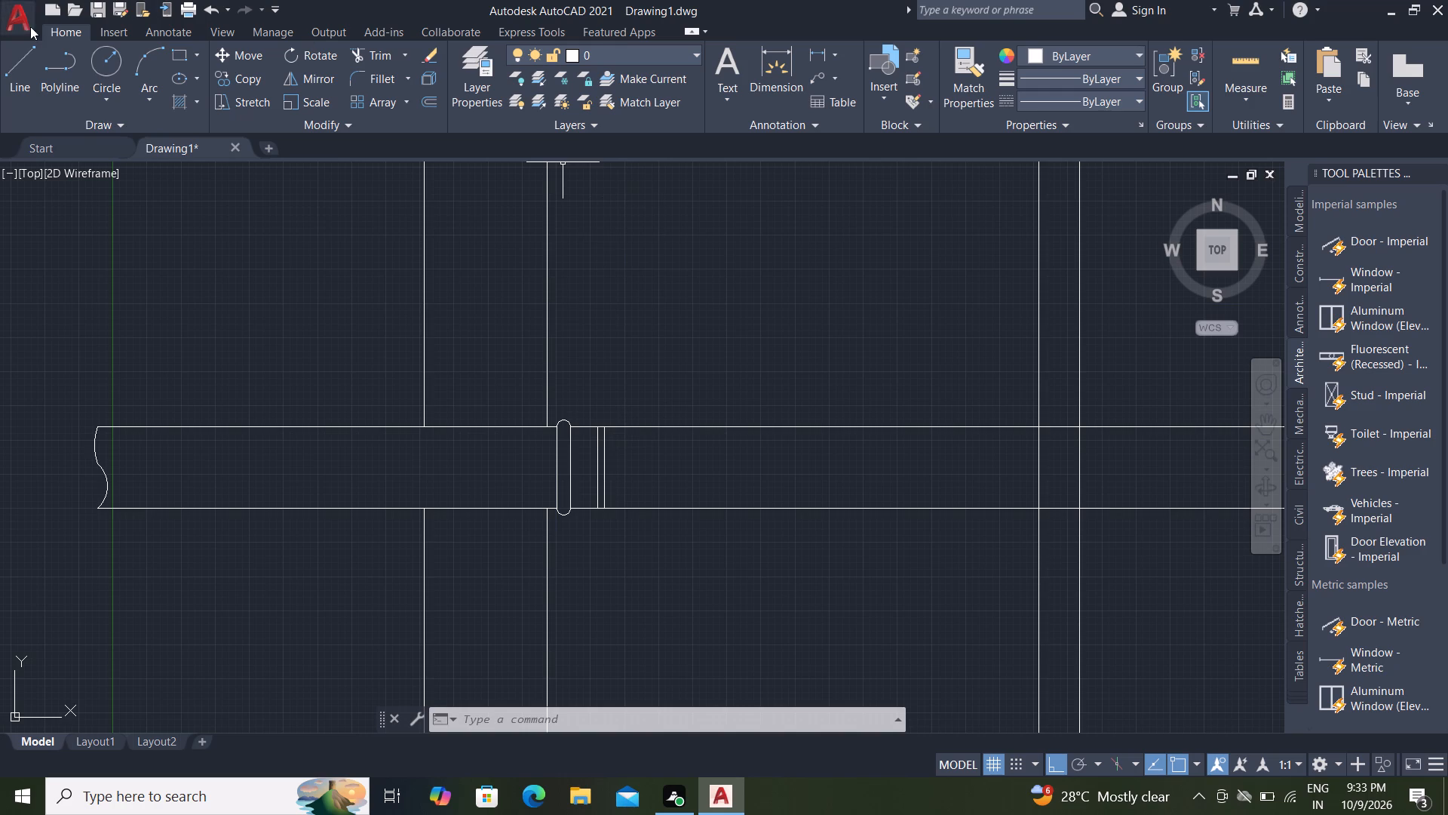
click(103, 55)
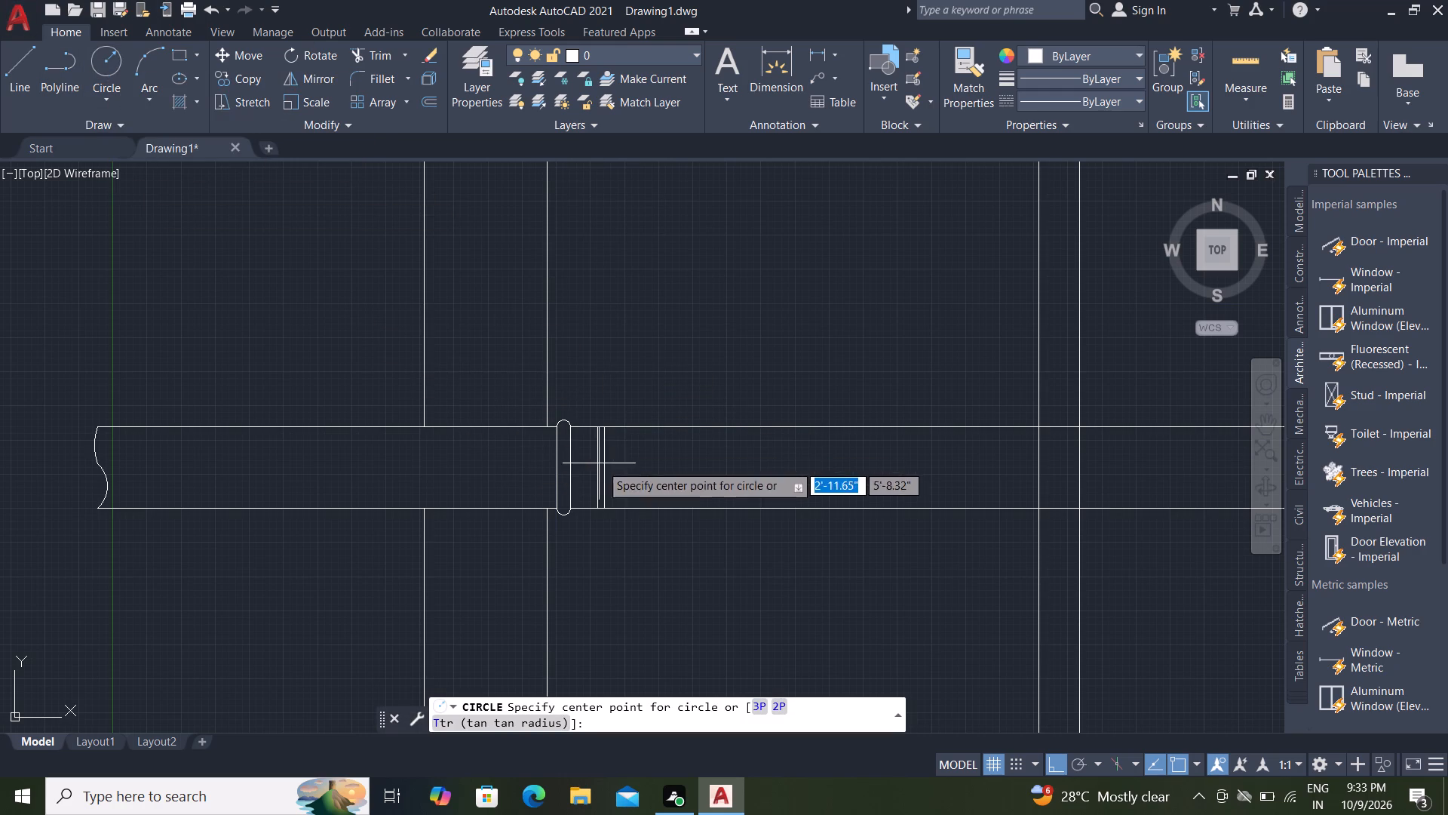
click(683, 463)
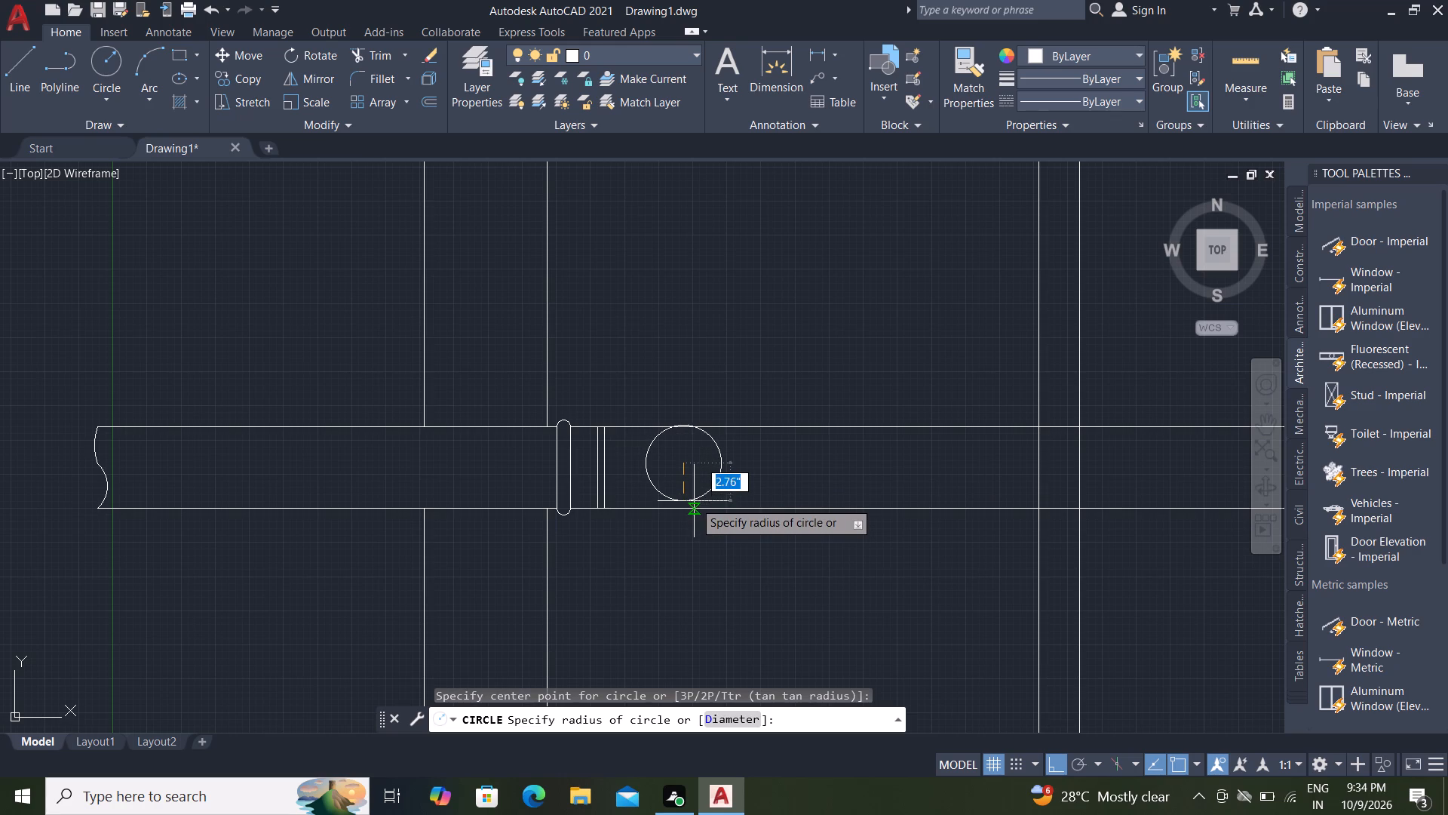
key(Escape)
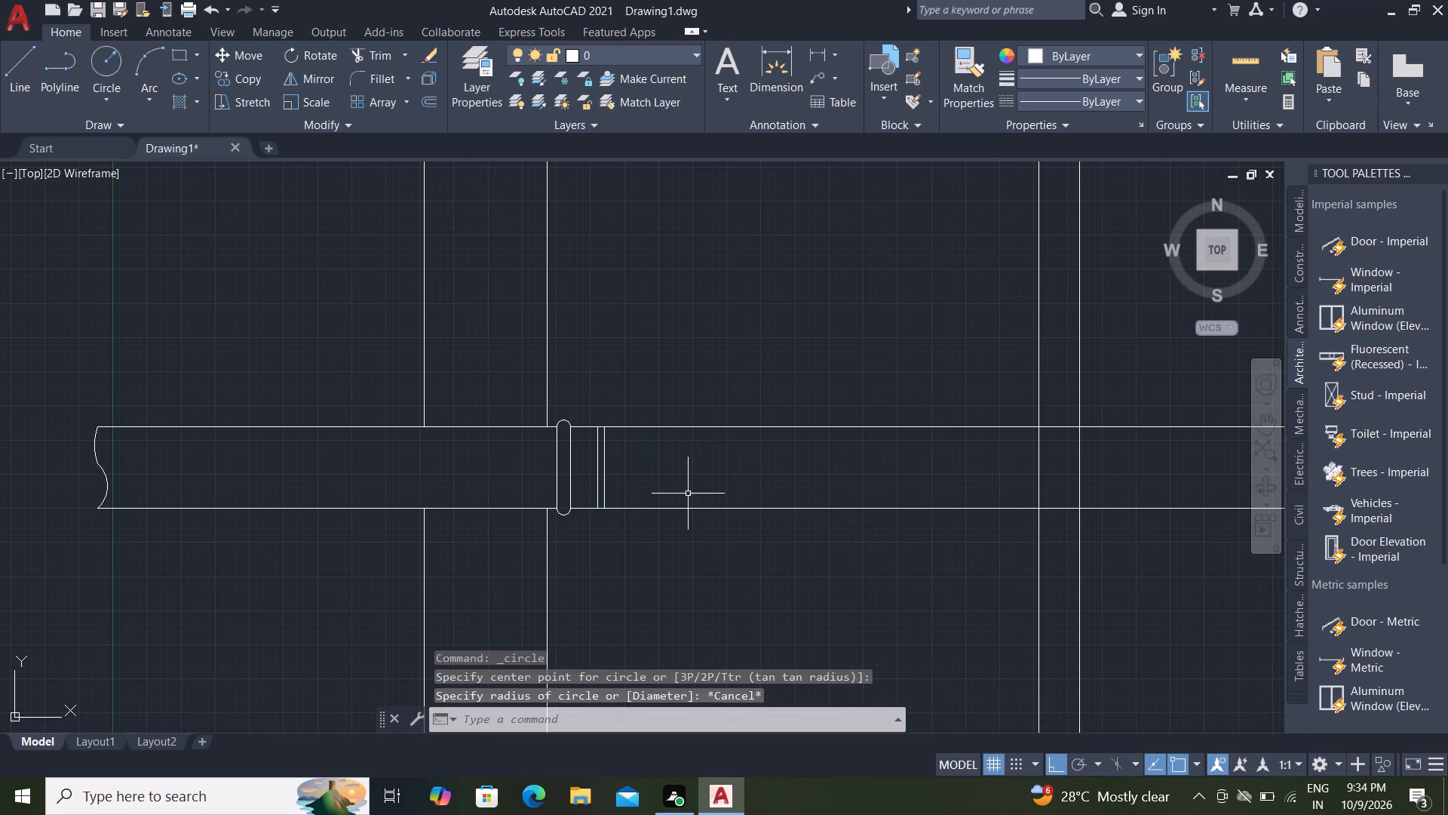
Draw a circle of 3" radius centred on the midpoint of the last vertical line across the pipe.
click(107, 57)
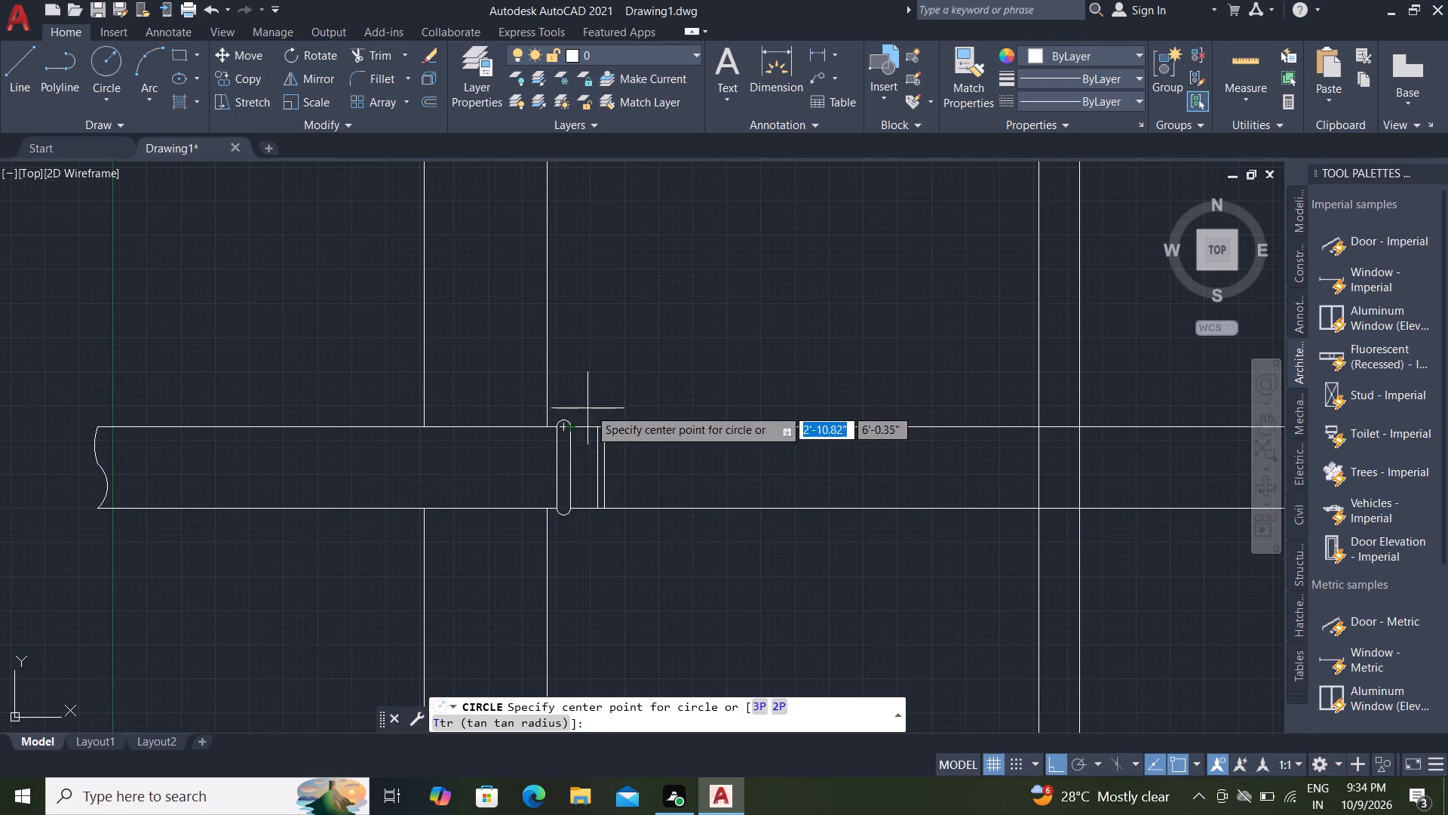
scroll(607, 438, up, 3)
scroll(609, 401, down, 1)
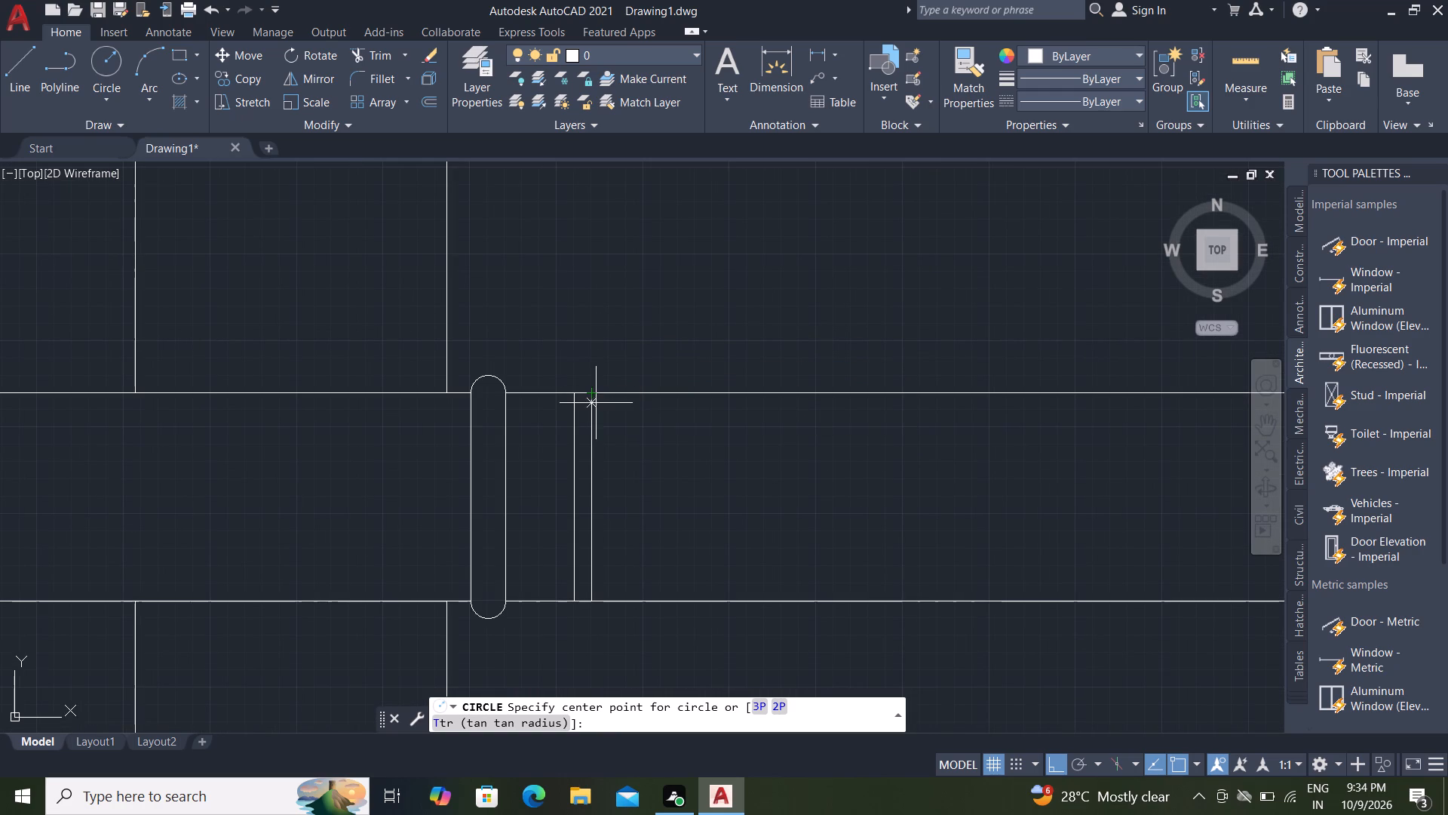
click(593, 494)
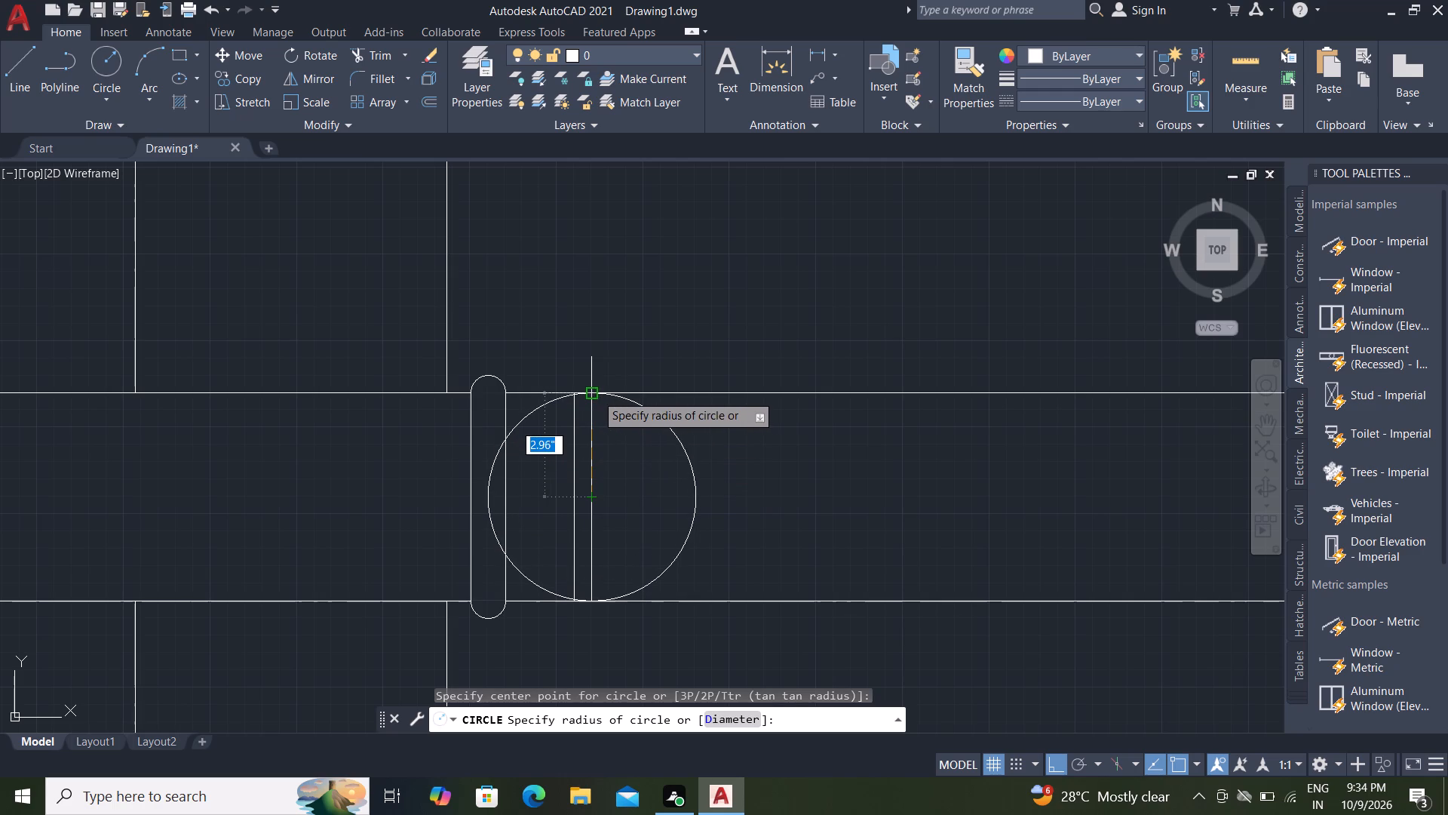
scroll(597, 395, up, 1)
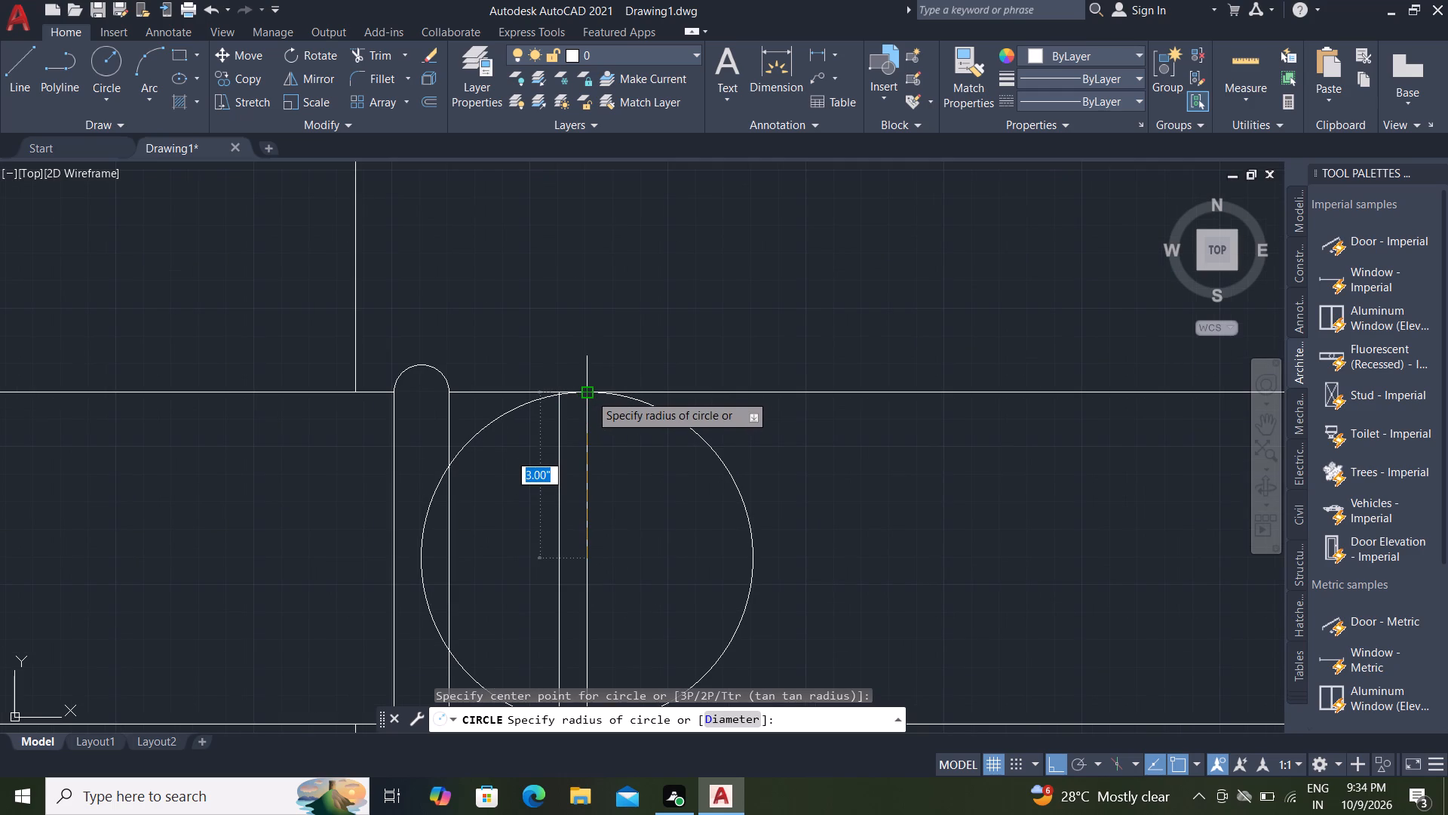
click(590, 394)
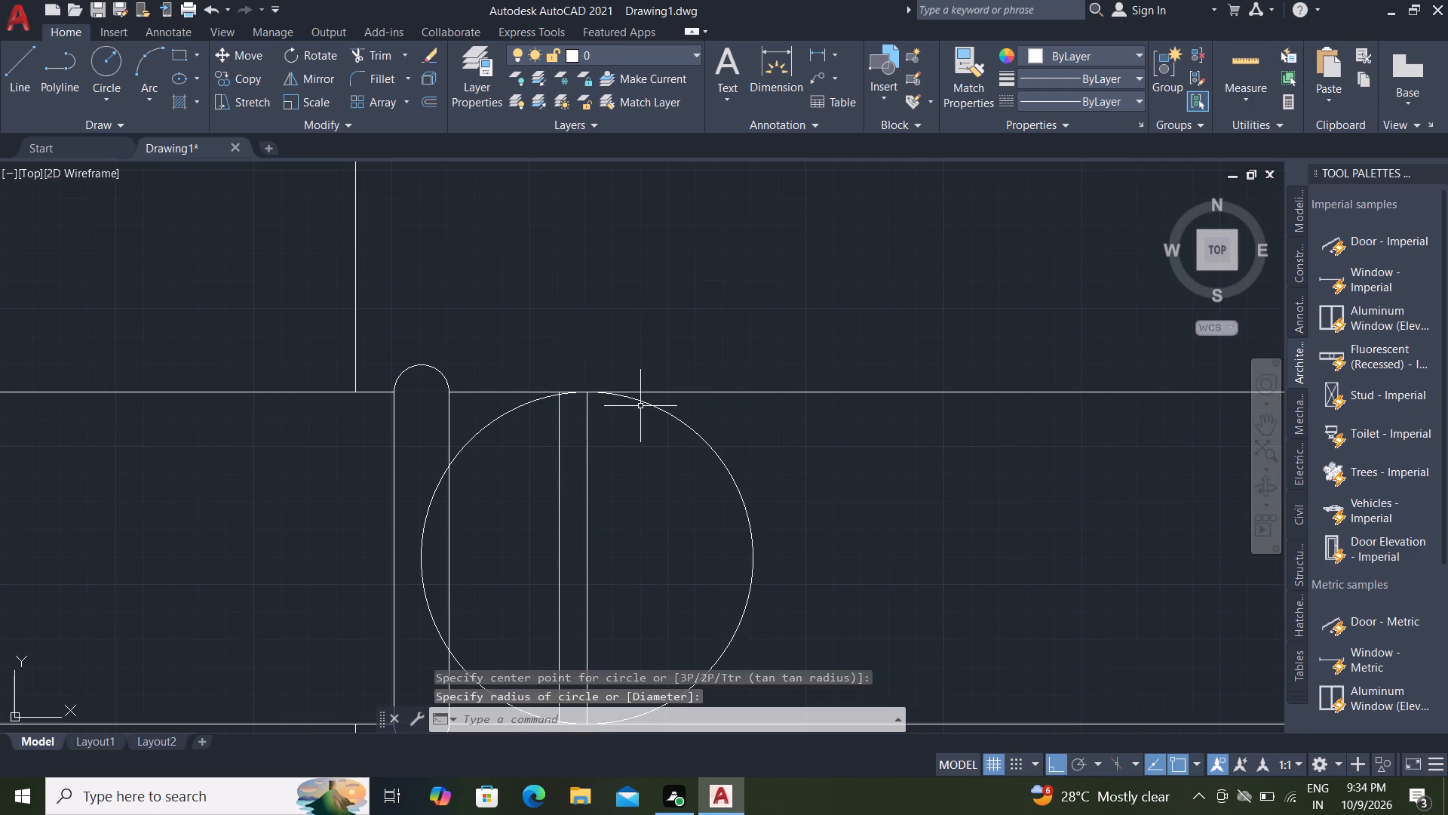
Move the circle 3" to the right so its left quadrant sits on the midpoint of the last vertical line.
click(653, 406)
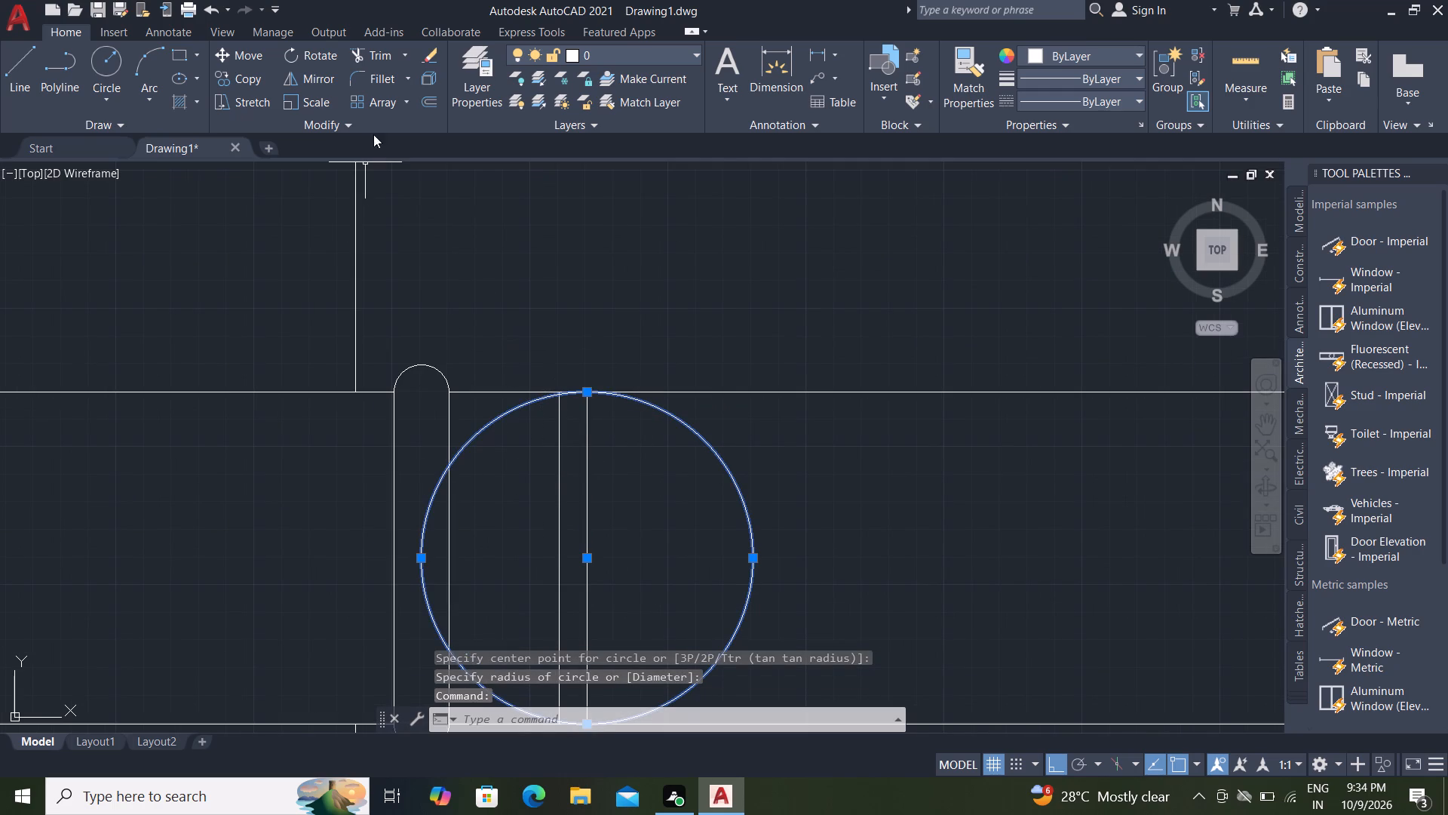
click(230, 53)
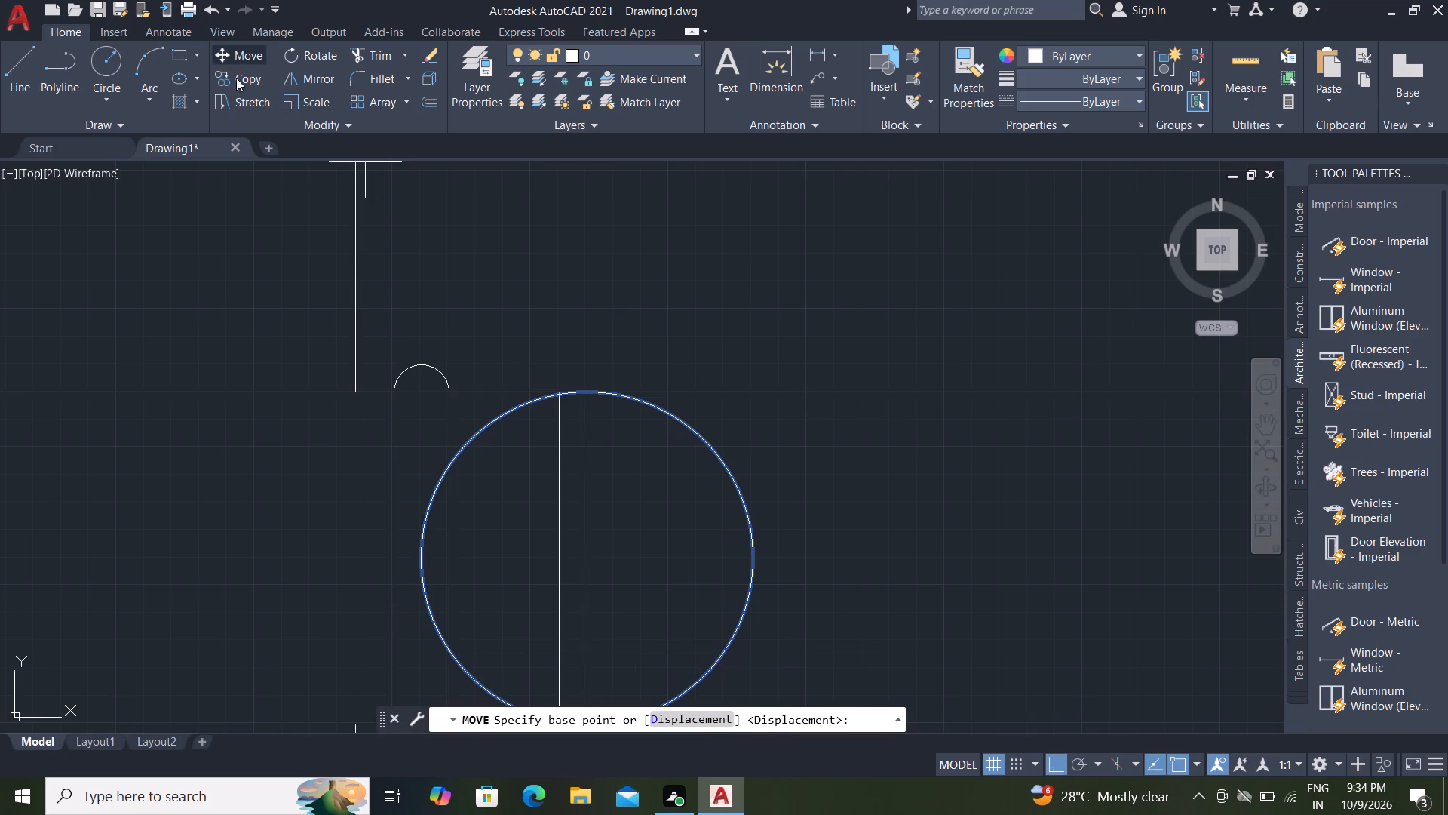
click(420, 558)
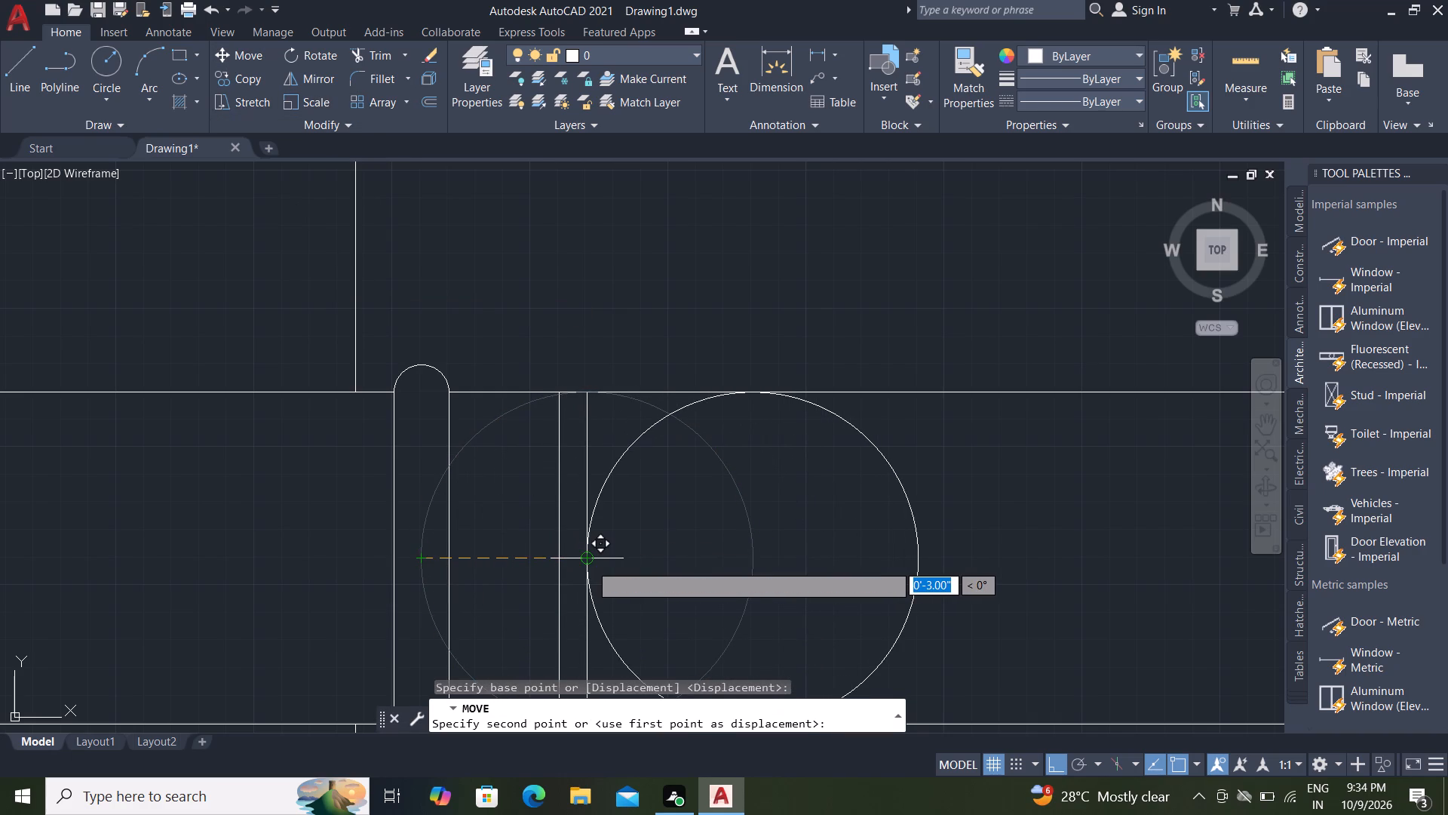
click(591, 564)
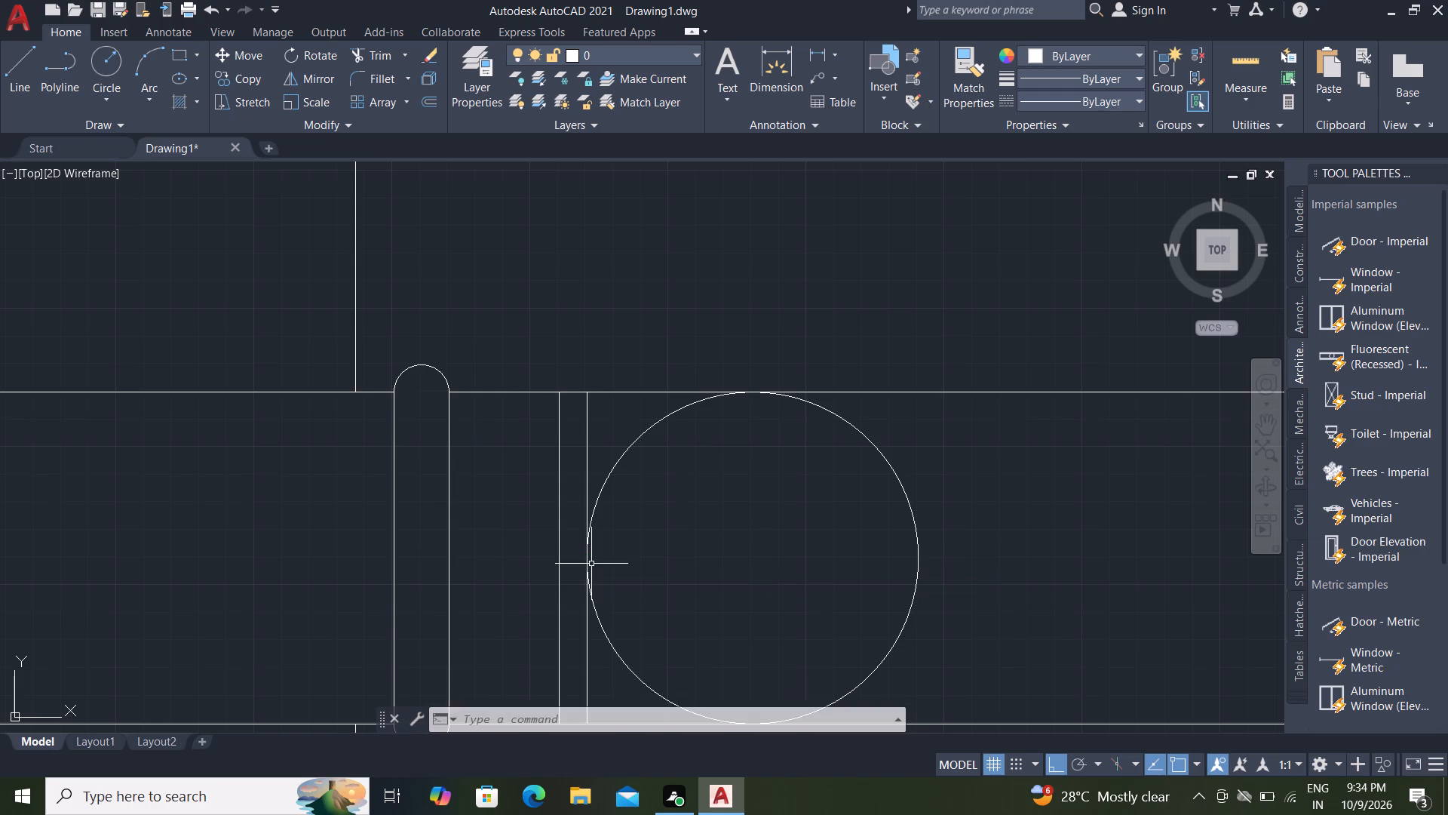
scroll(683, 538, down, 1)
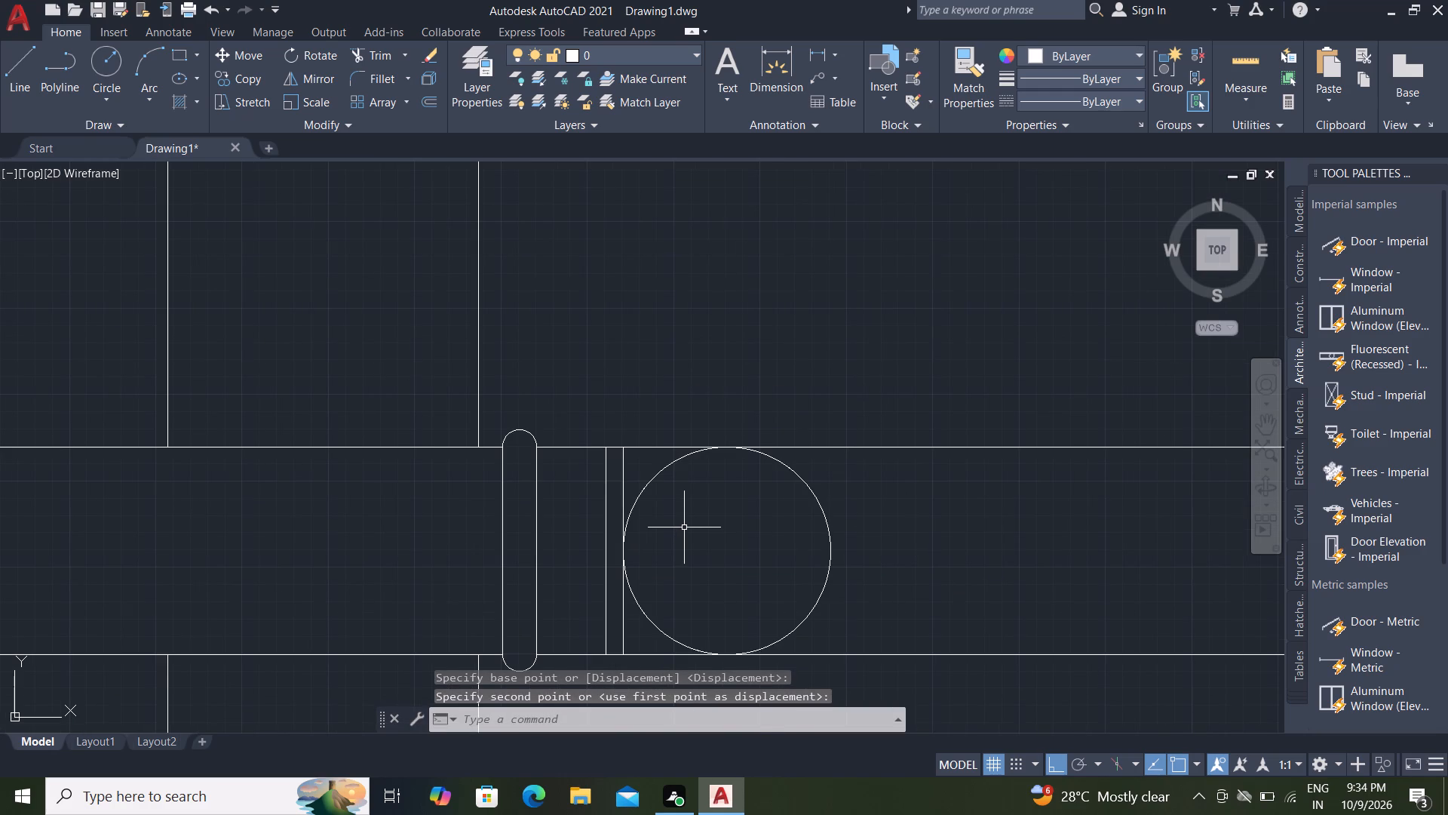
key(Escape)
Trim both pipe lines between the circle and the left face of the next interior wall.
scroll(678, 512, down, 3)
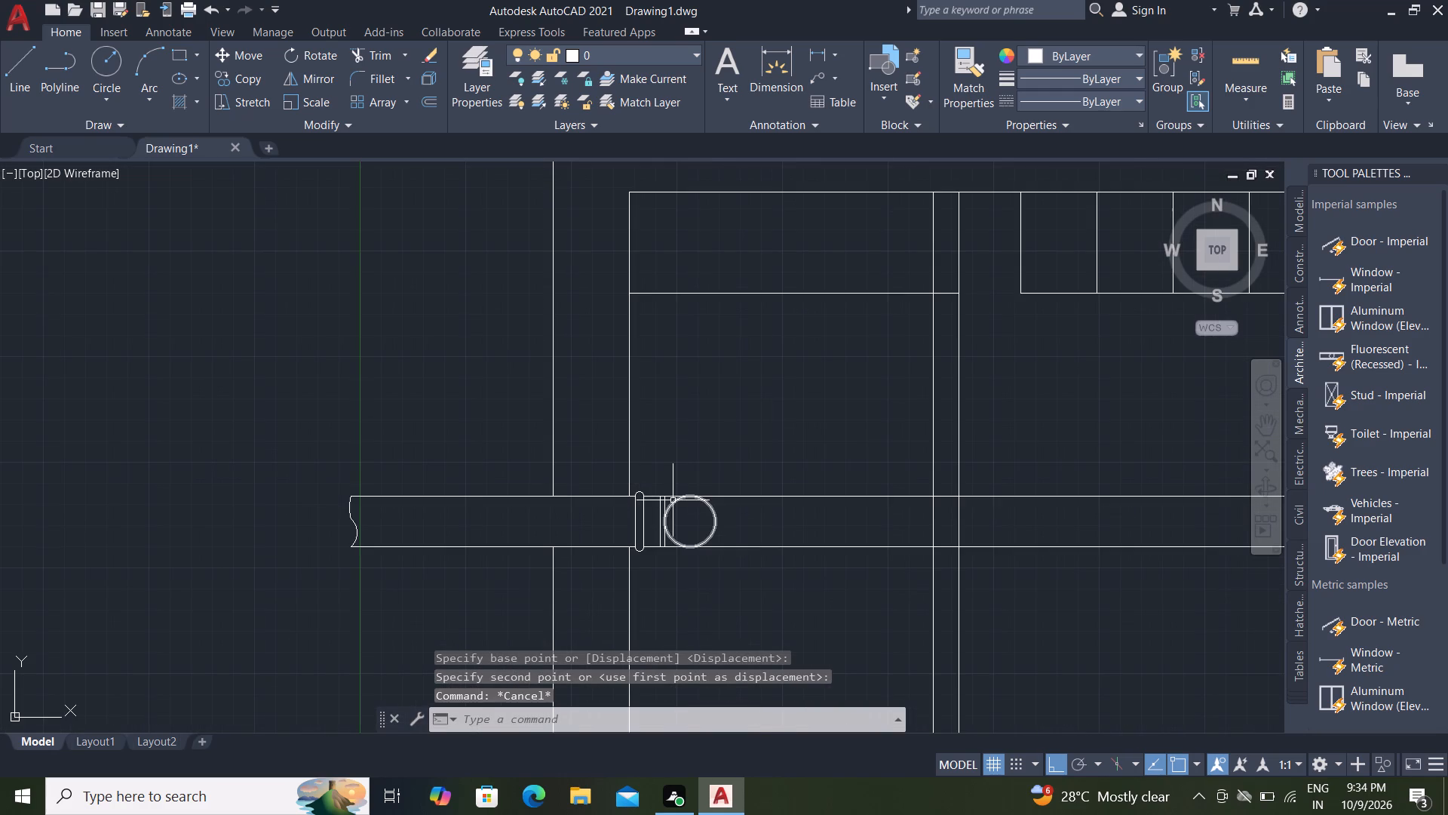
key(t)
key(r)
key(space)
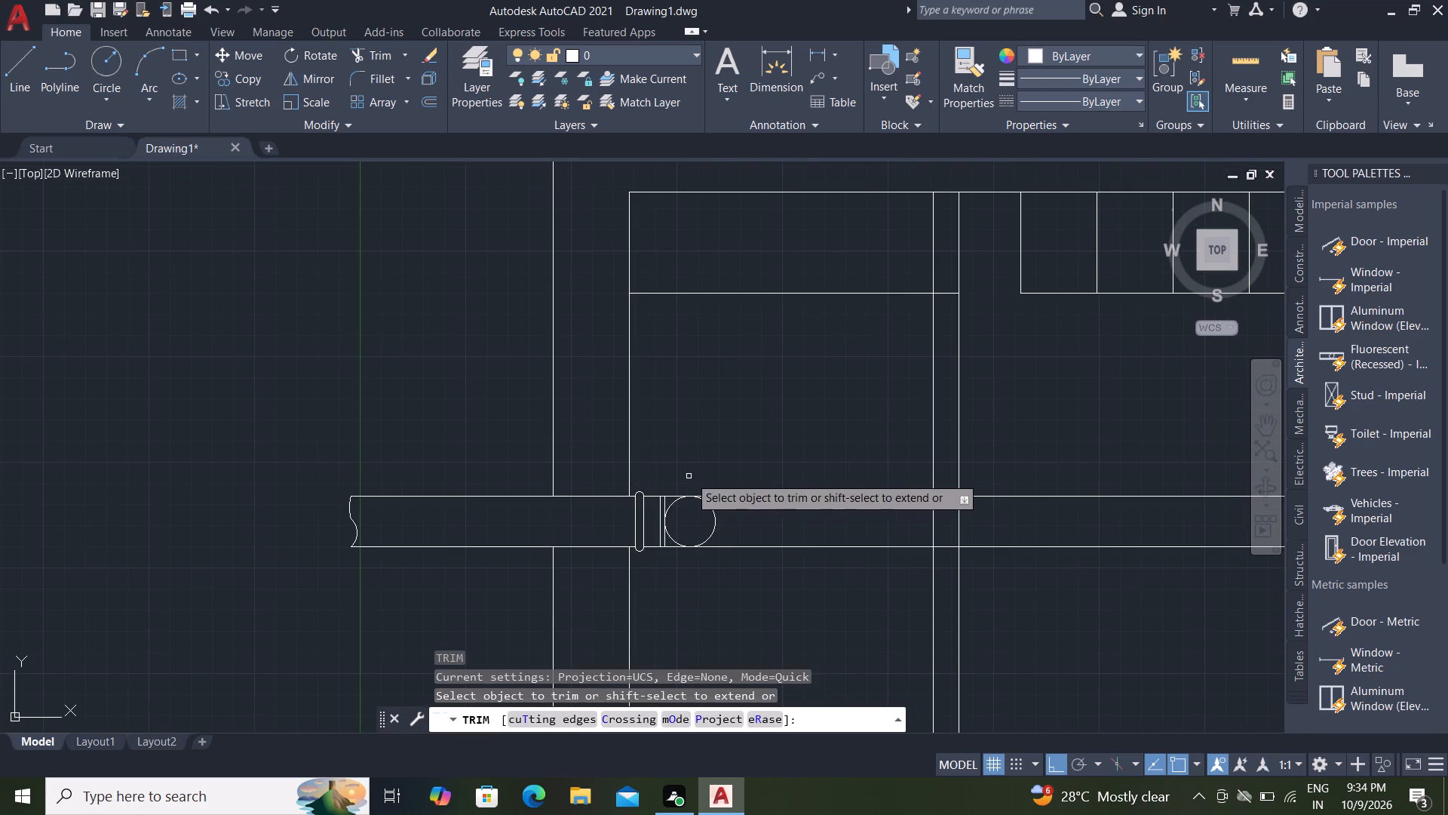
click(756, 479)
click(766, 558)
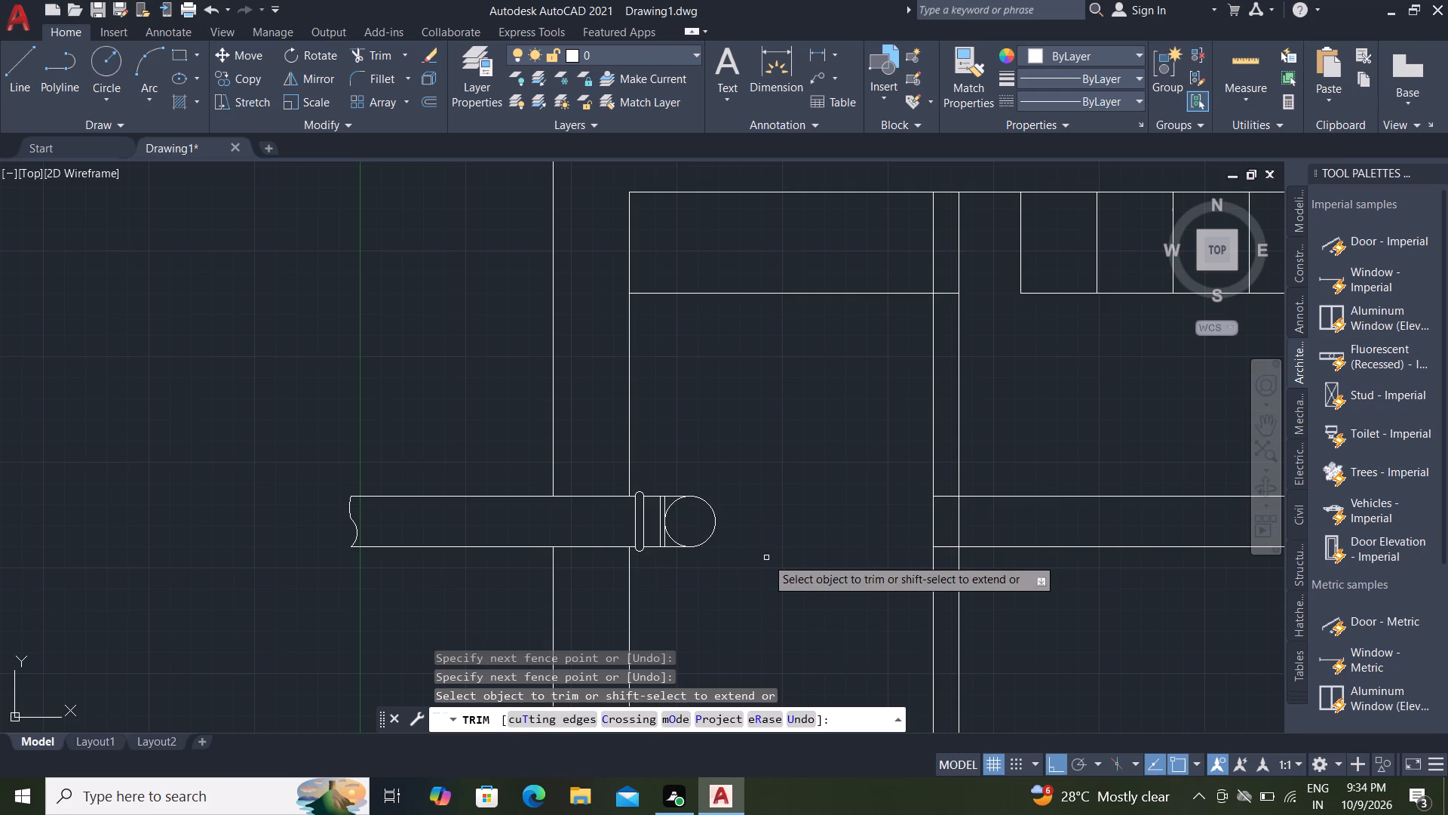
key(Escape)
scroll(707, 515, up, 3)
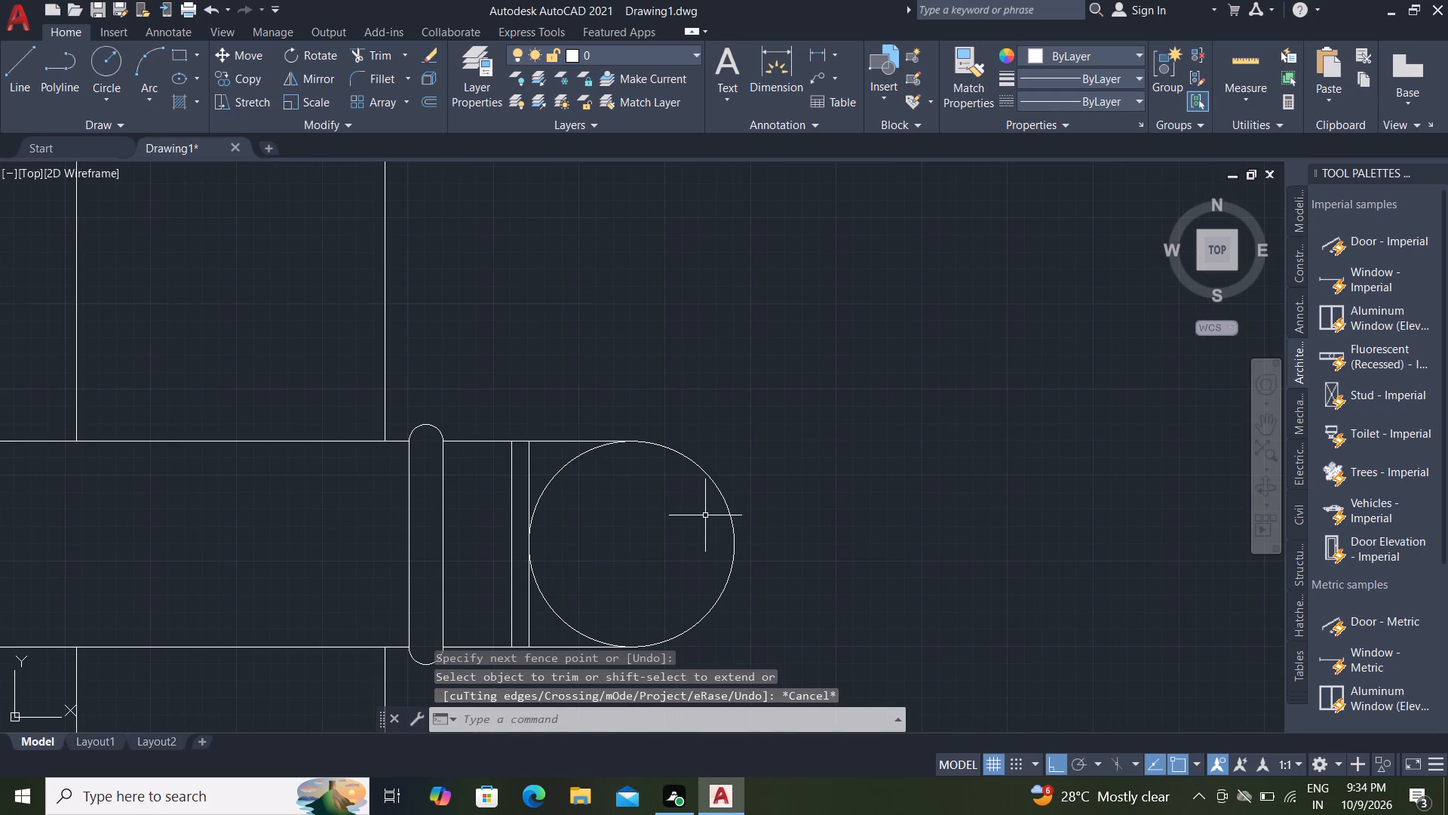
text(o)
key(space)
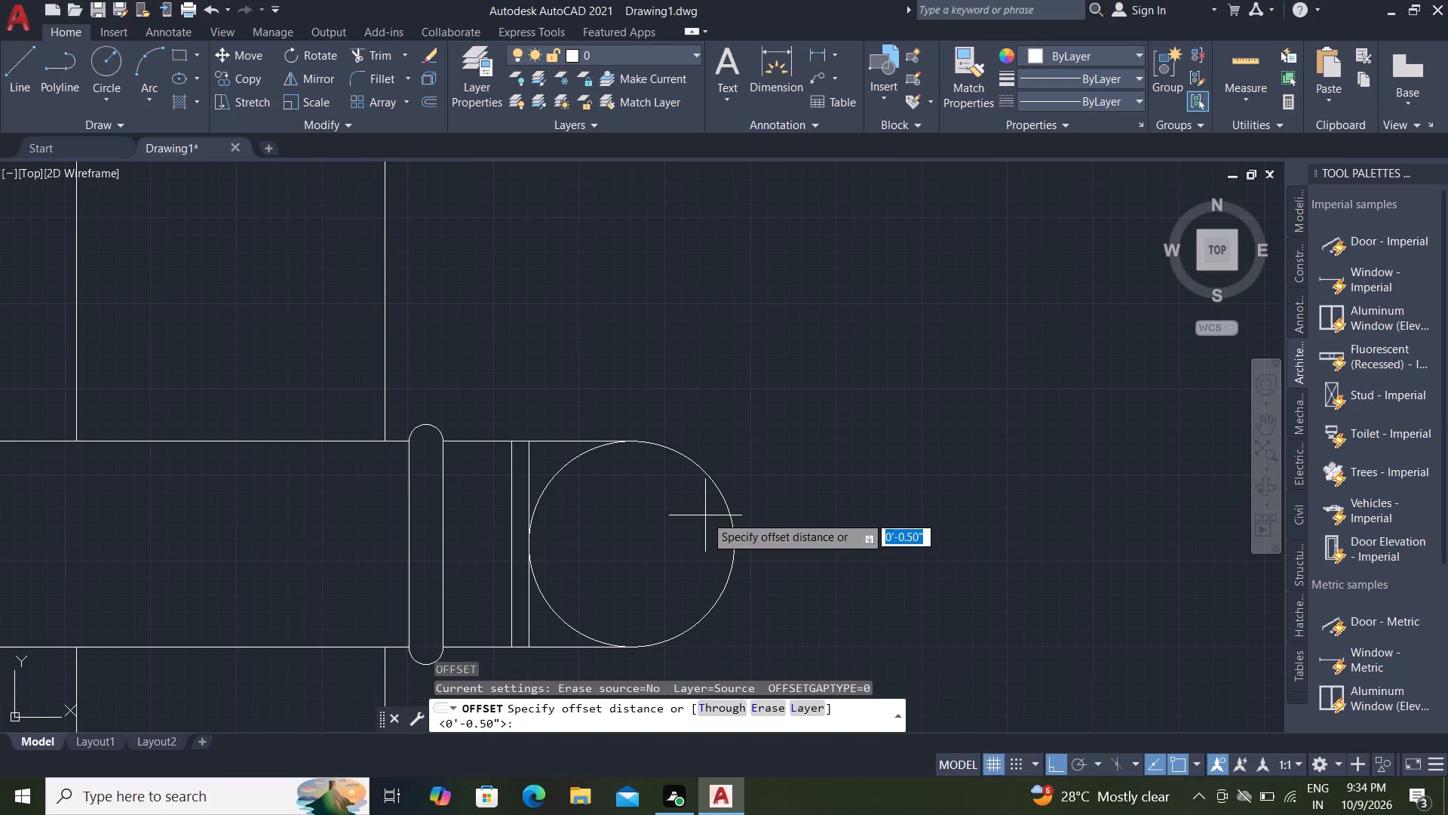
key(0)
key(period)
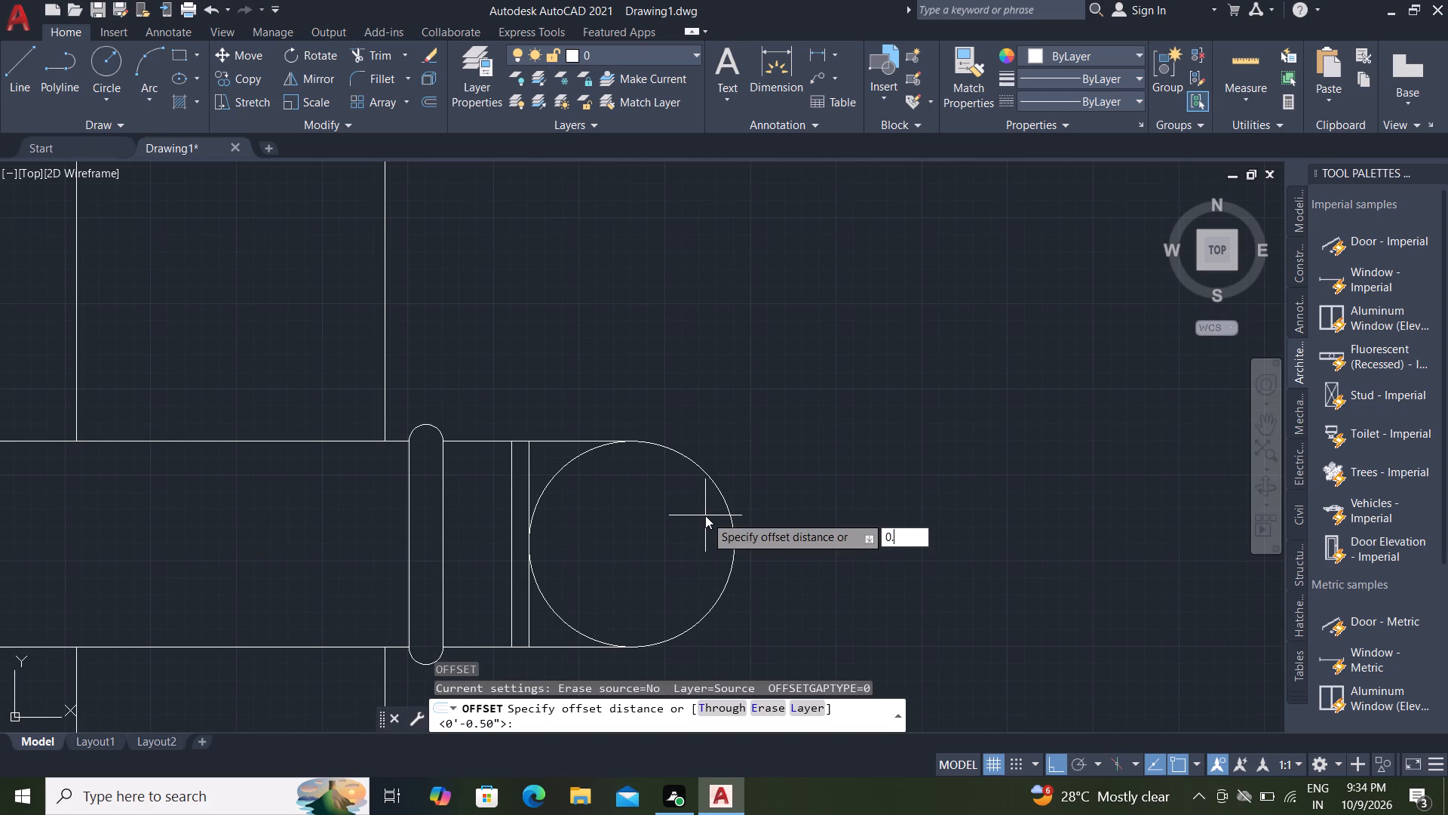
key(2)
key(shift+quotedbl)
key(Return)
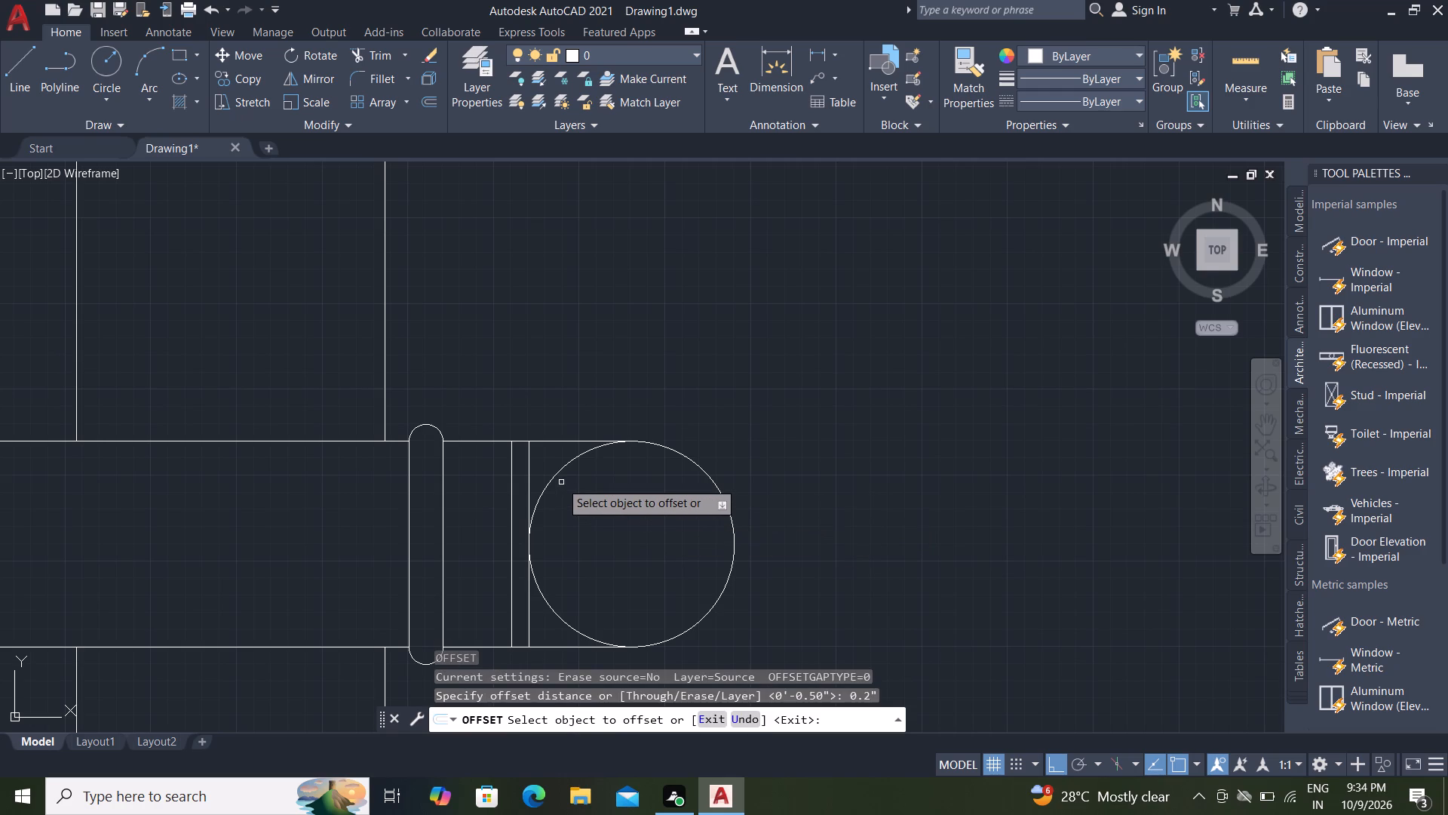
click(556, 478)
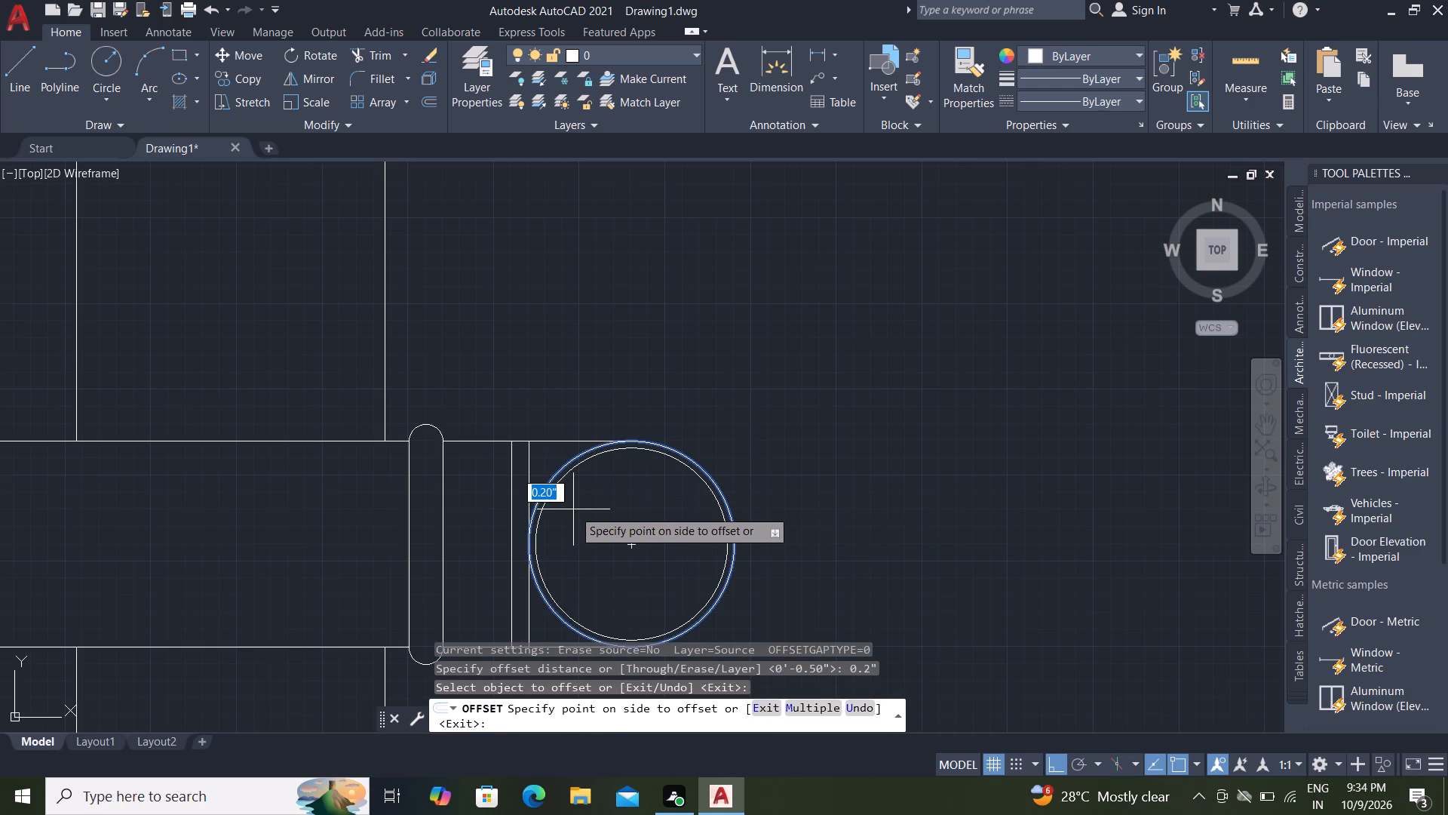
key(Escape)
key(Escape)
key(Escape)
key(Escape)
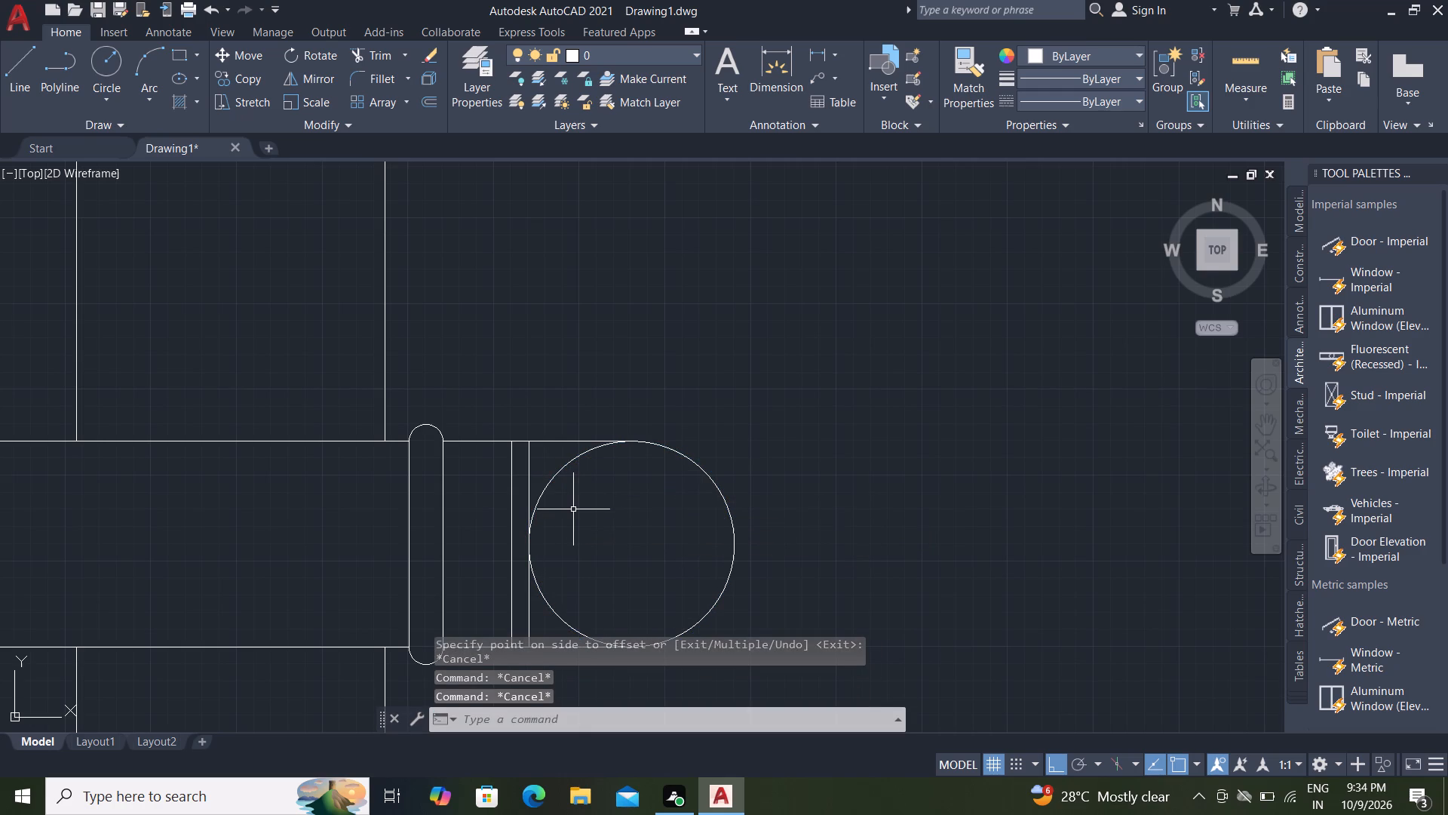
Offset the pipe's end circle 0.3" inward to form a ring.
text(o)
key(space)
key(0)
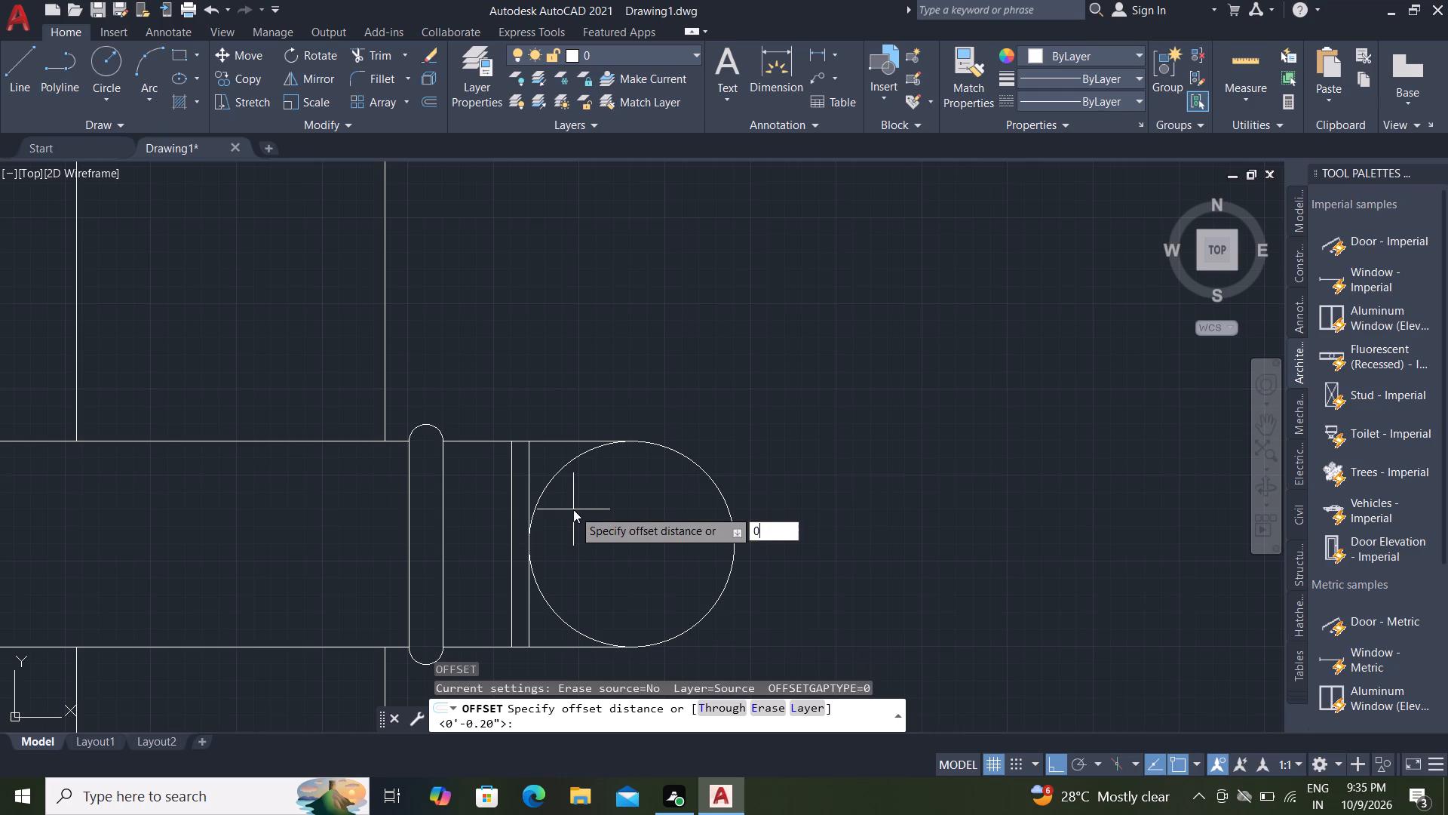
key(period)
text(3")
key(Return)
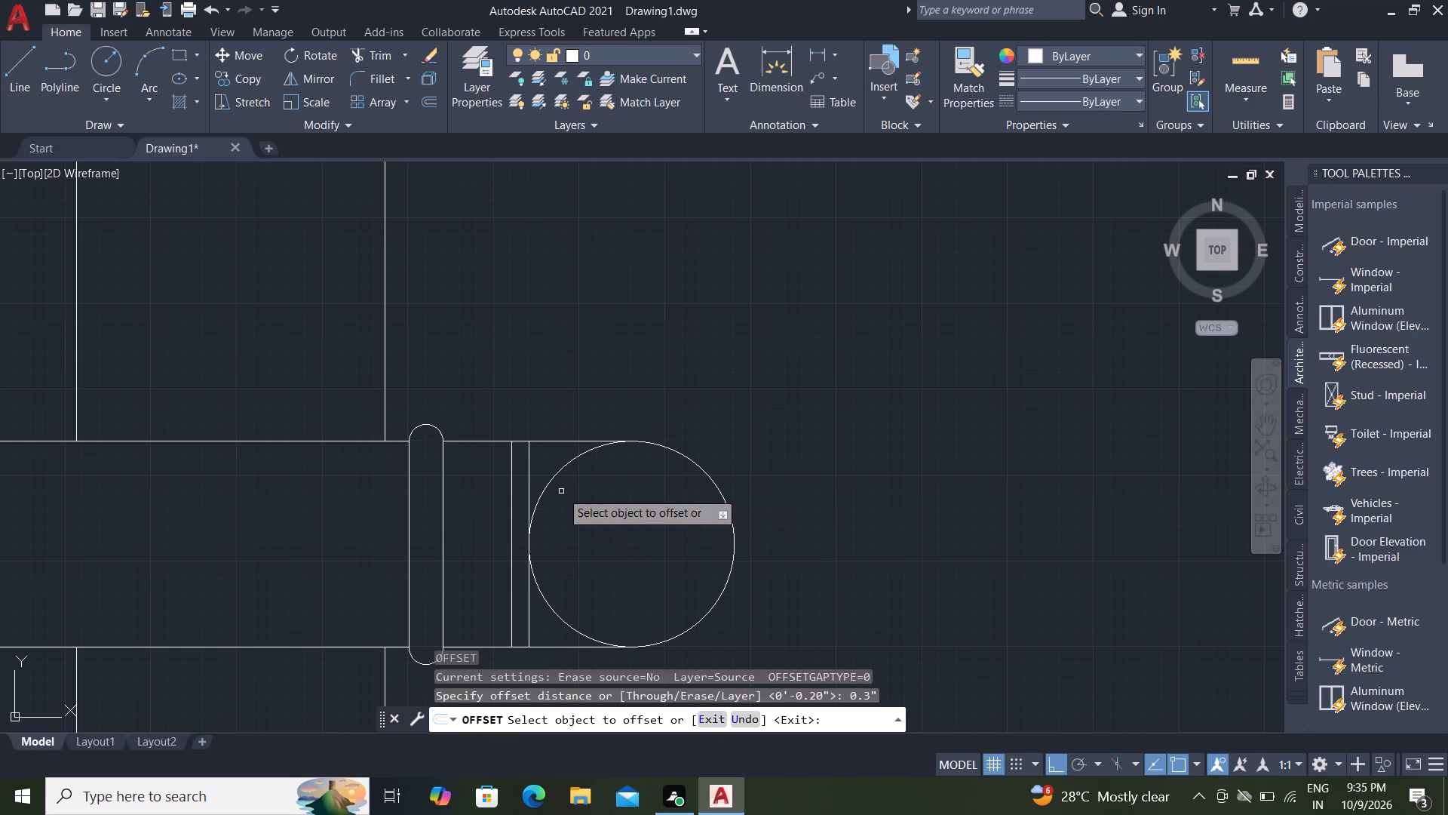
click(557, 474)
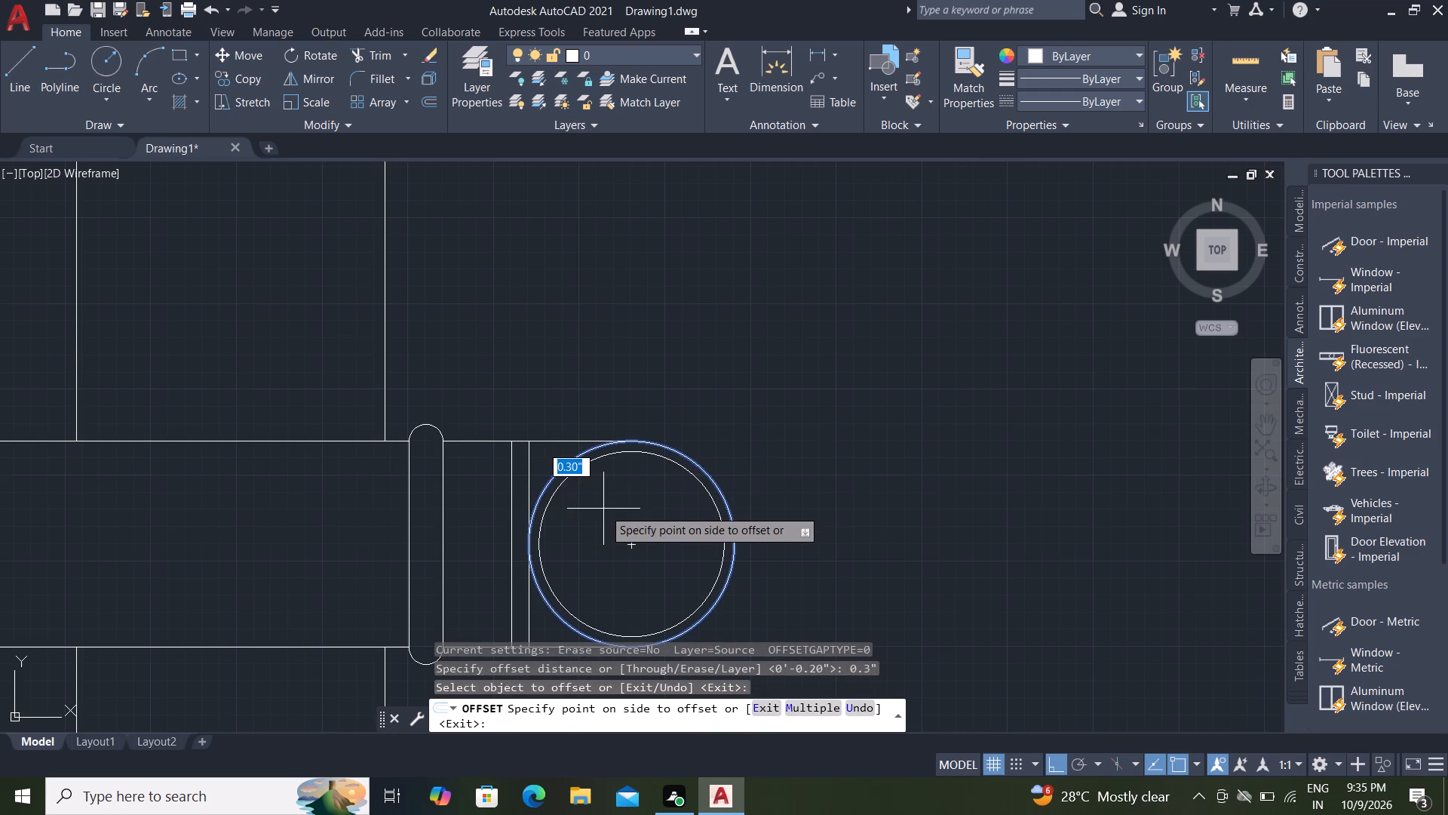
click(603, 509)
key(Escape)
key(Escape)
key(Escape)
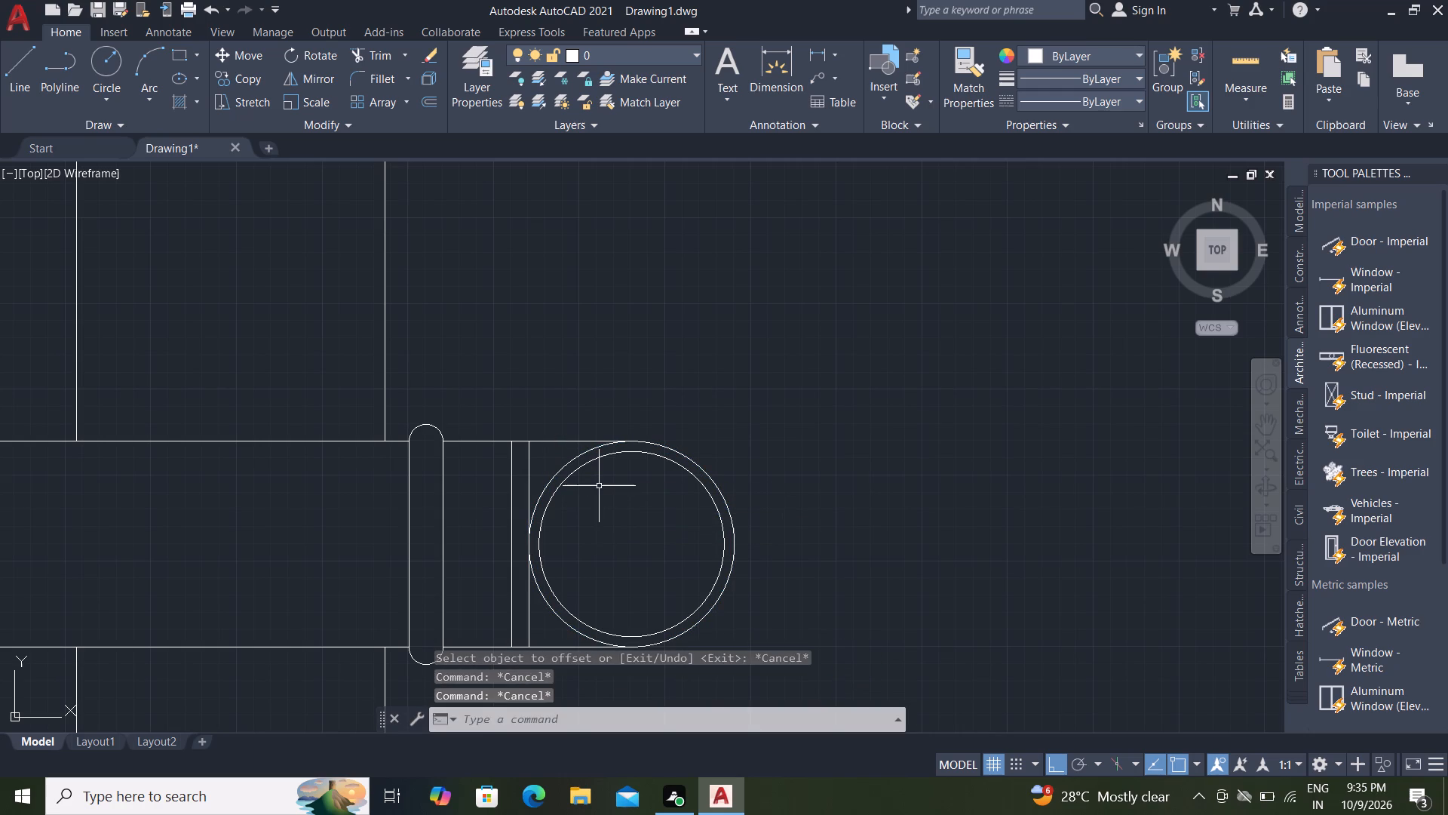
Hatch the ring between the two concentric circles with a solid black fill (0,0,0).
text(h)
key(space)
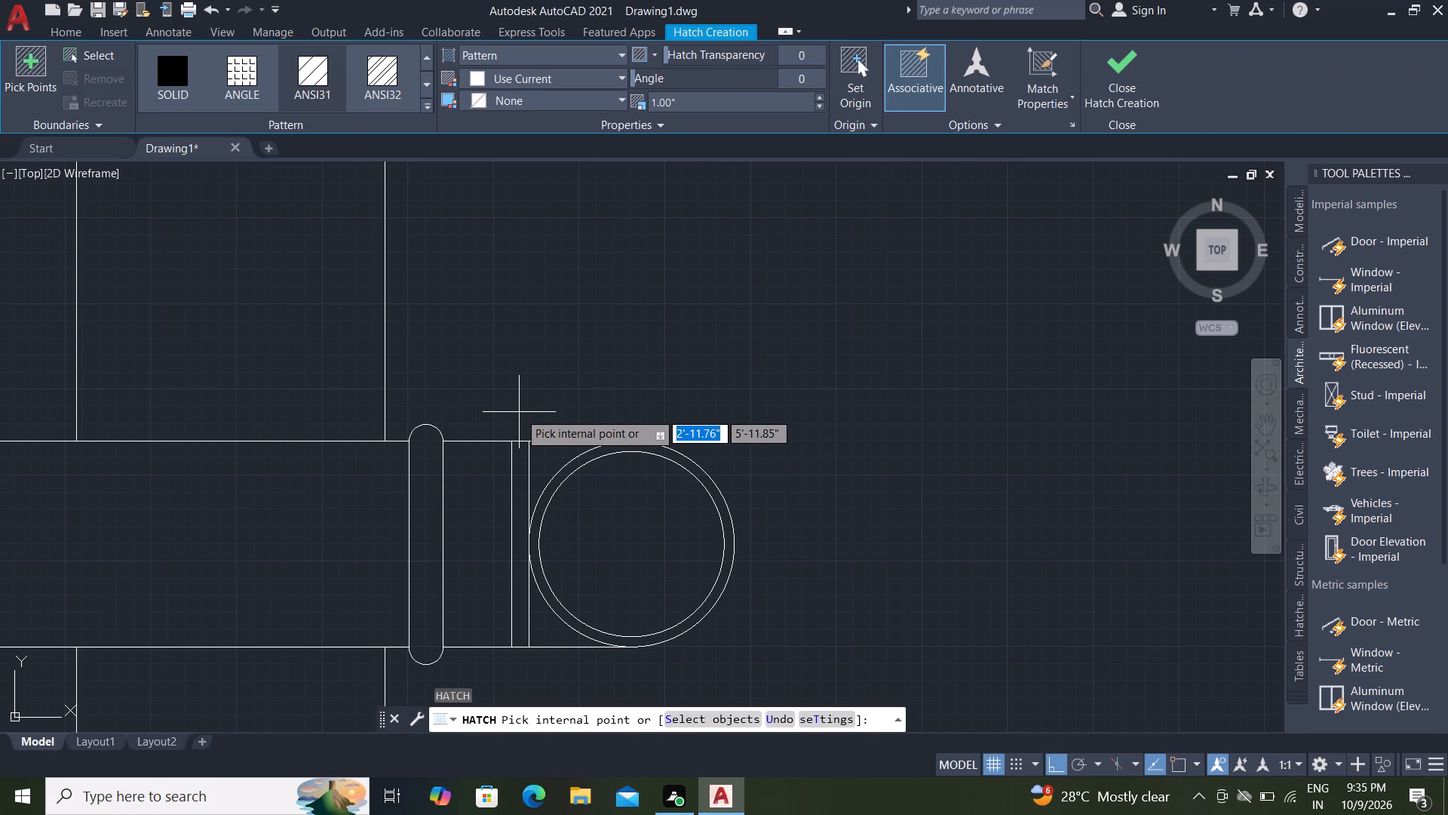
click(587, 456)
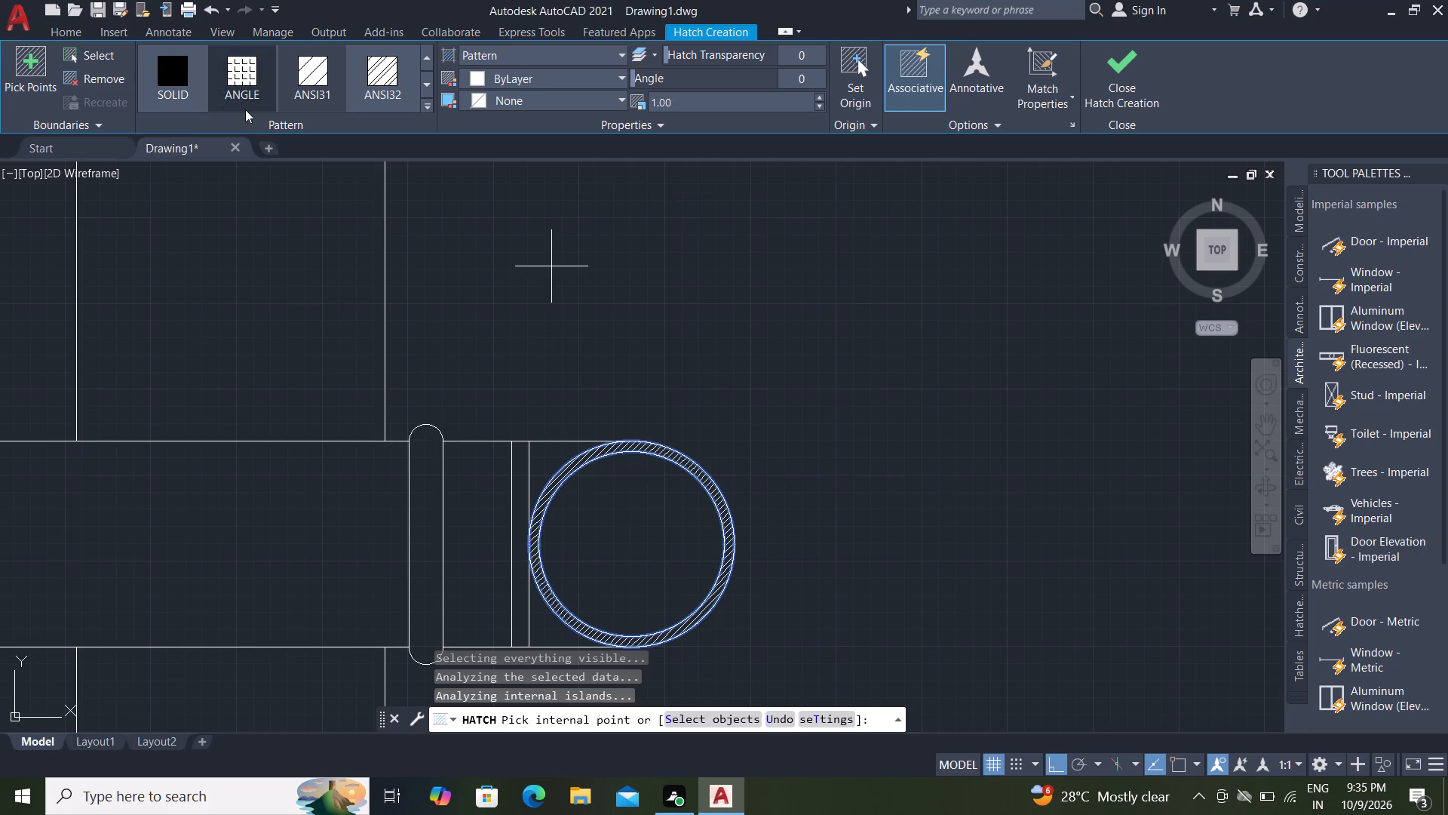
click(167, 66)
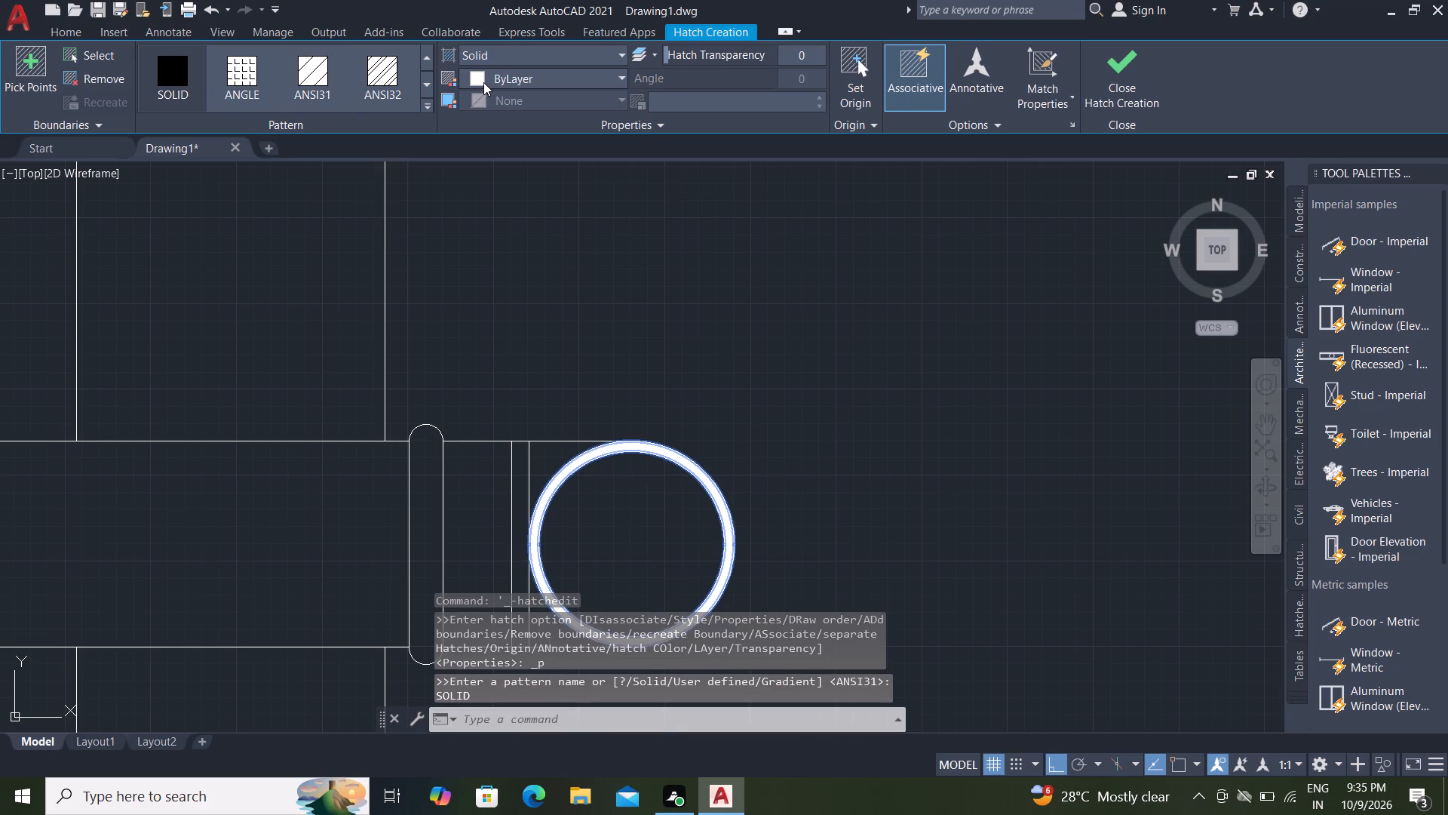
click(486, 82)
click(471, 152)
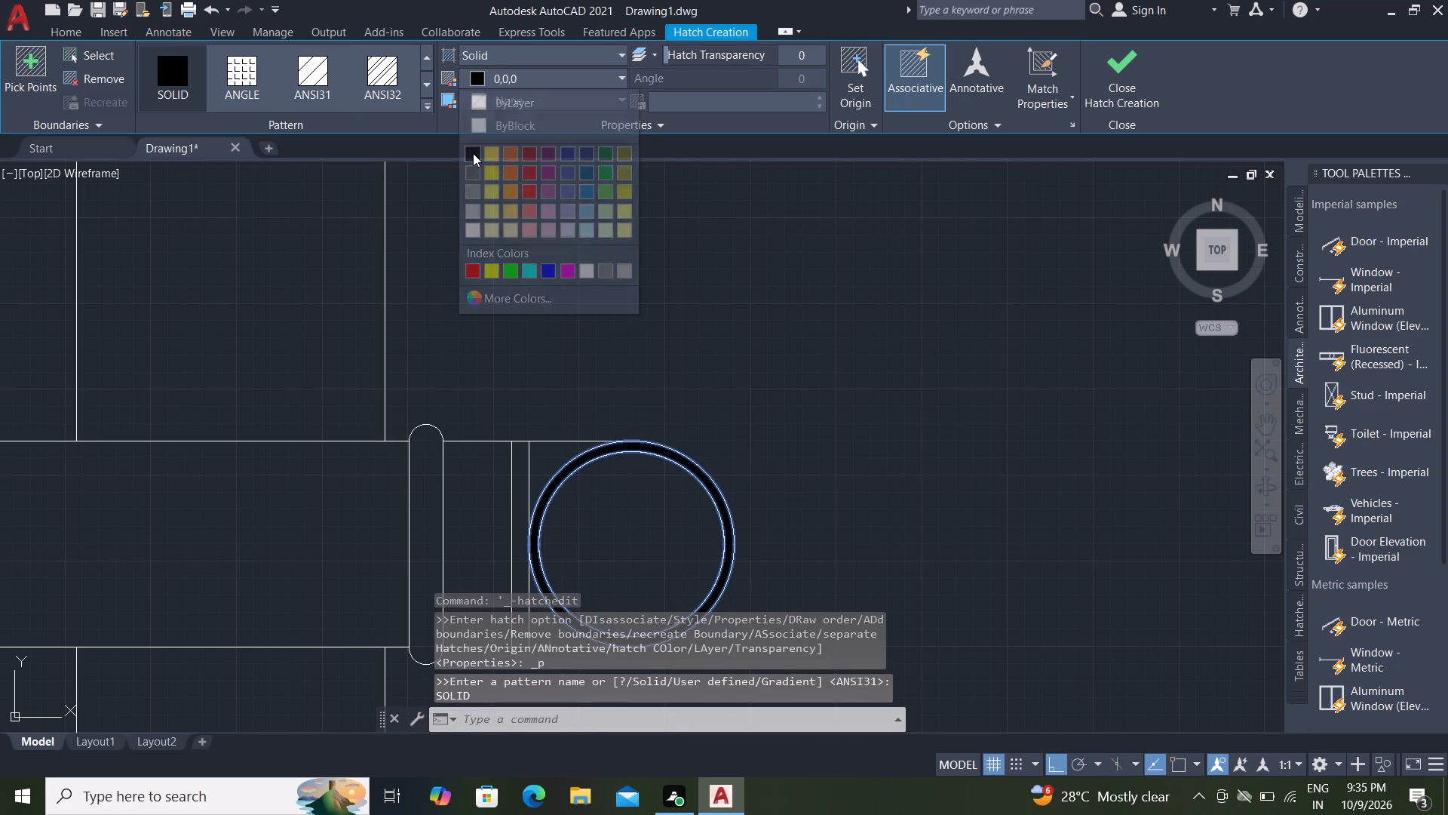
key(Escape)
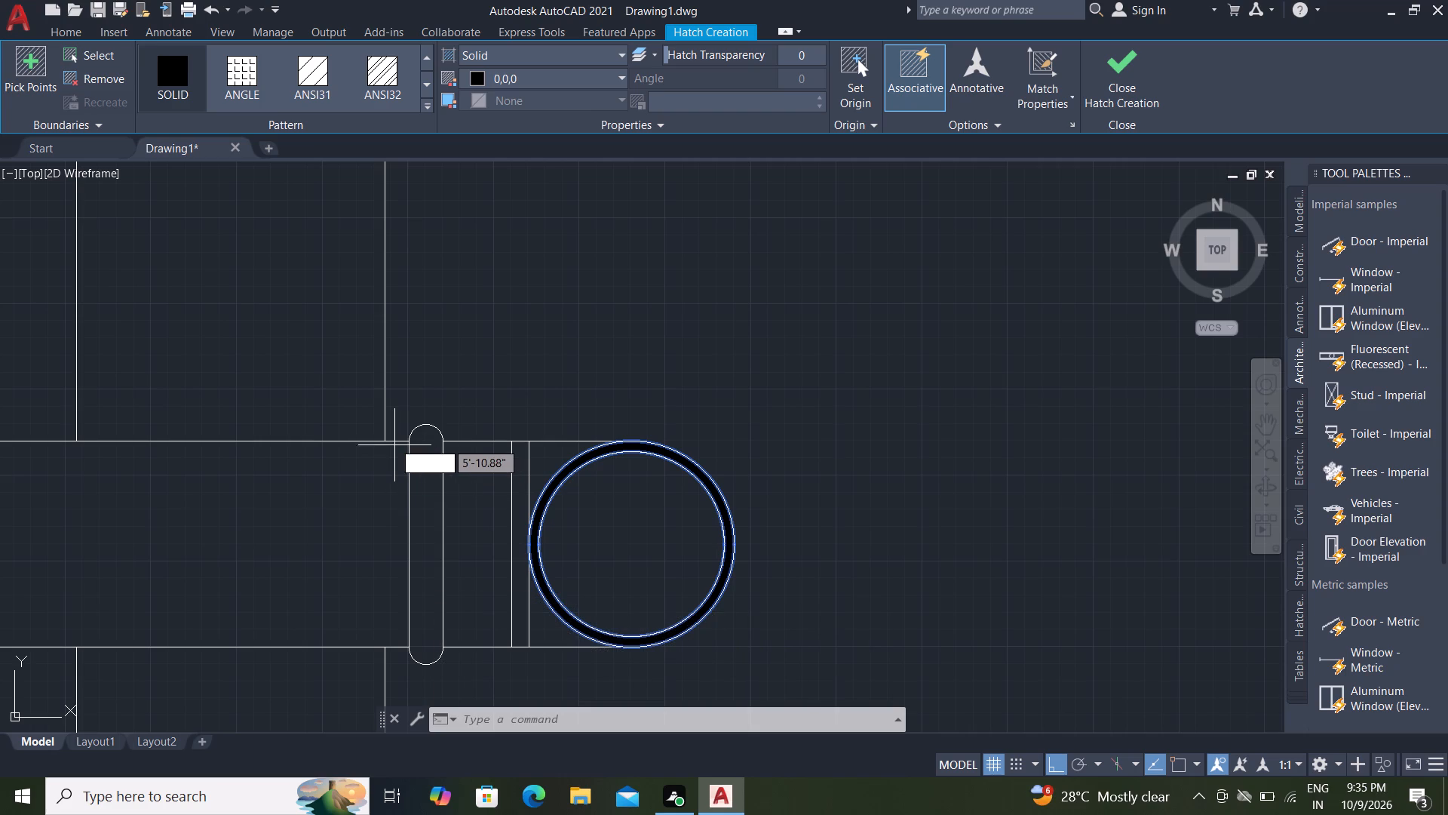
key(Escape)
key(Escape)
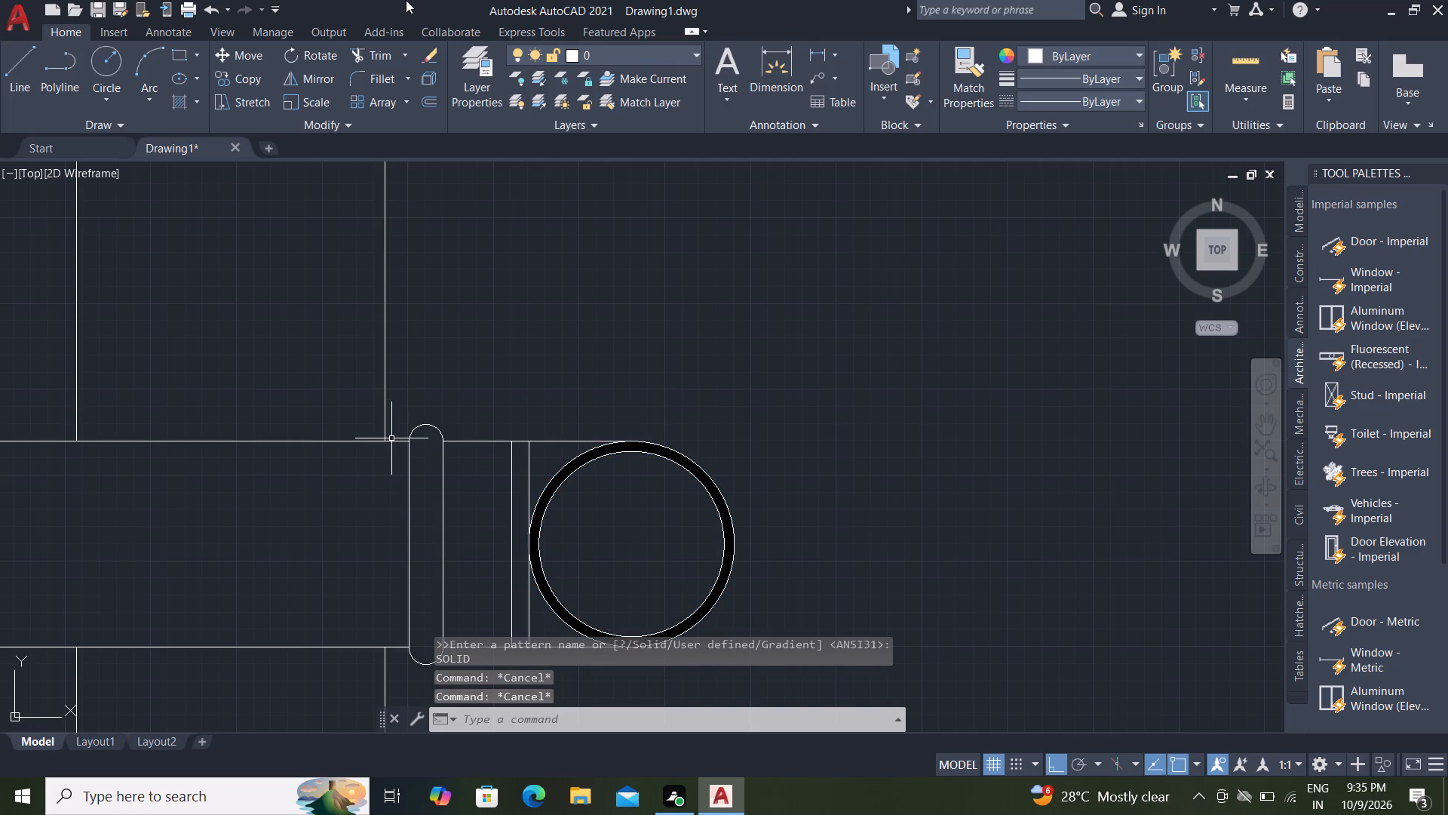
Hatch the round-ended collar with a solid dark grey fill, colour 99,100,102.
text(h)
key(space)
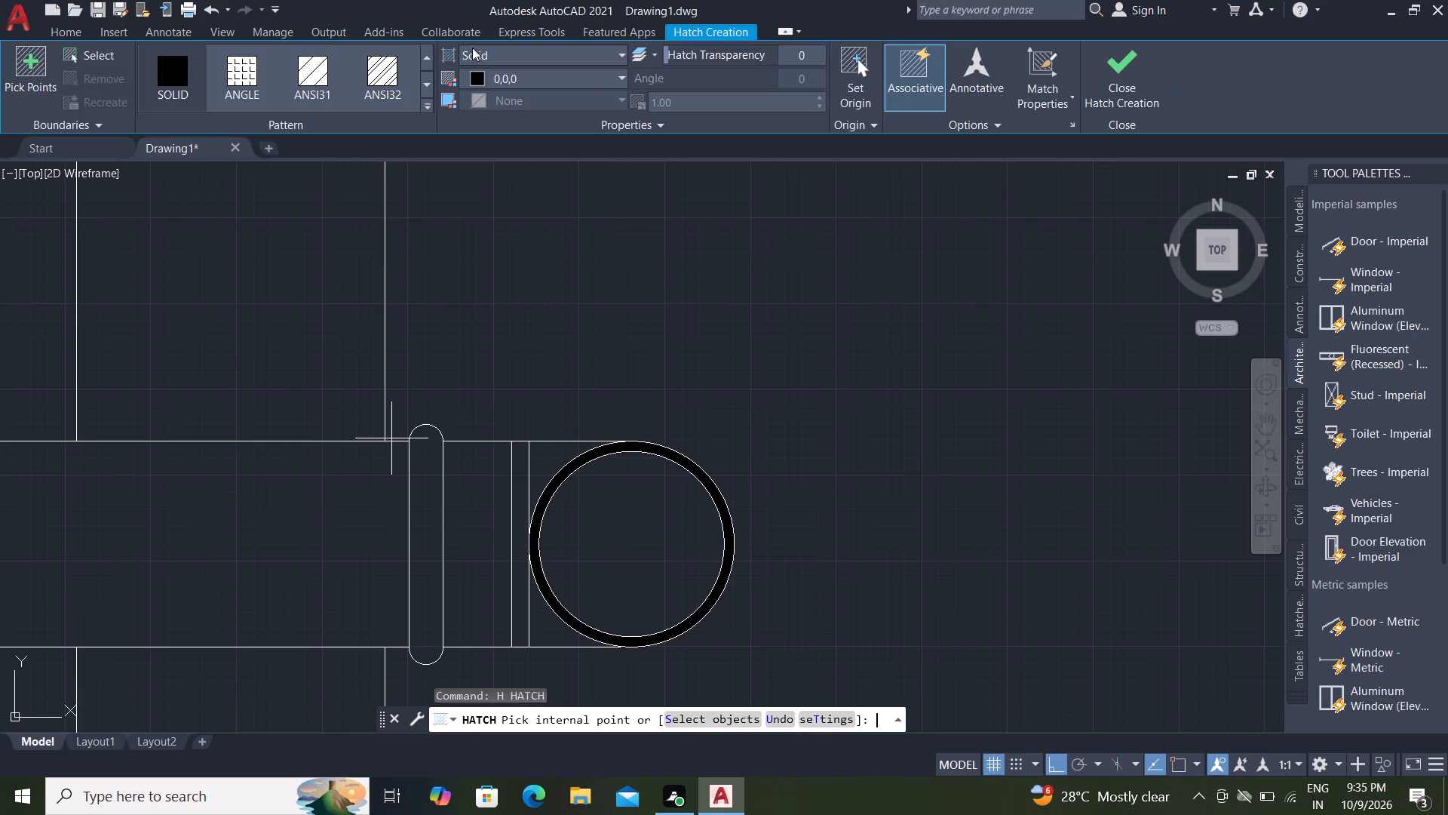
click(498, 81)
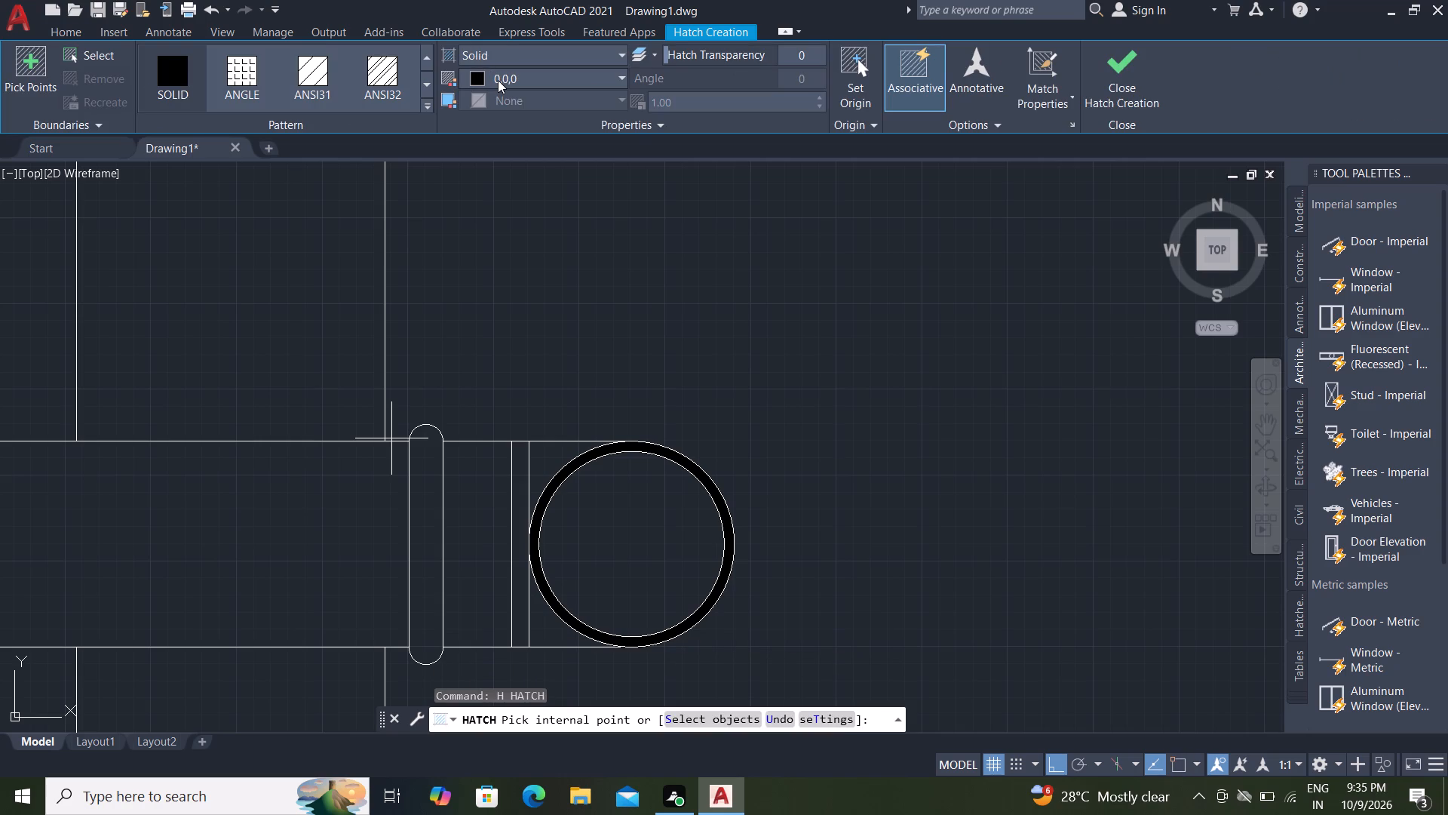
click(498, 80)
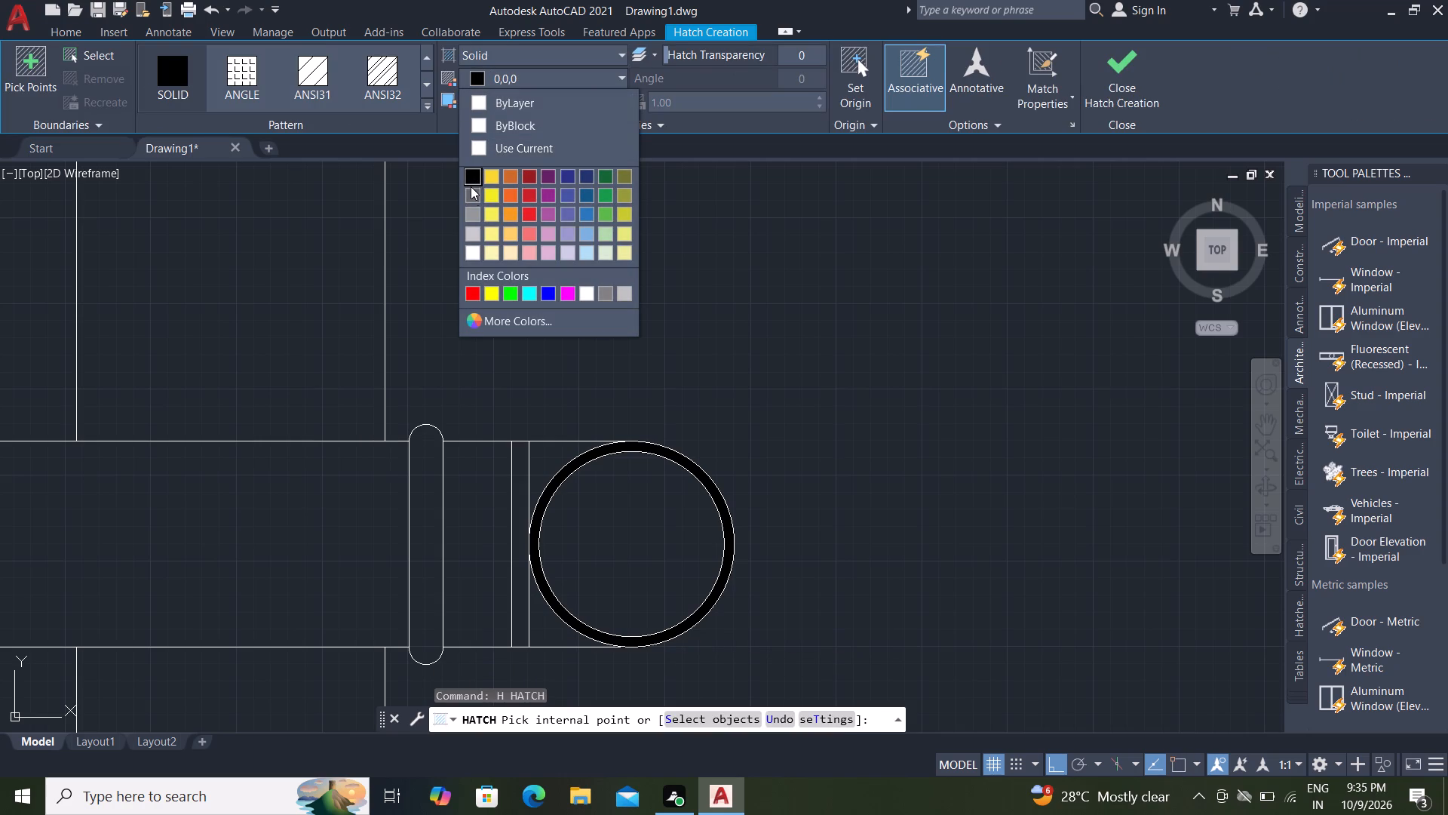
click(474, 194)
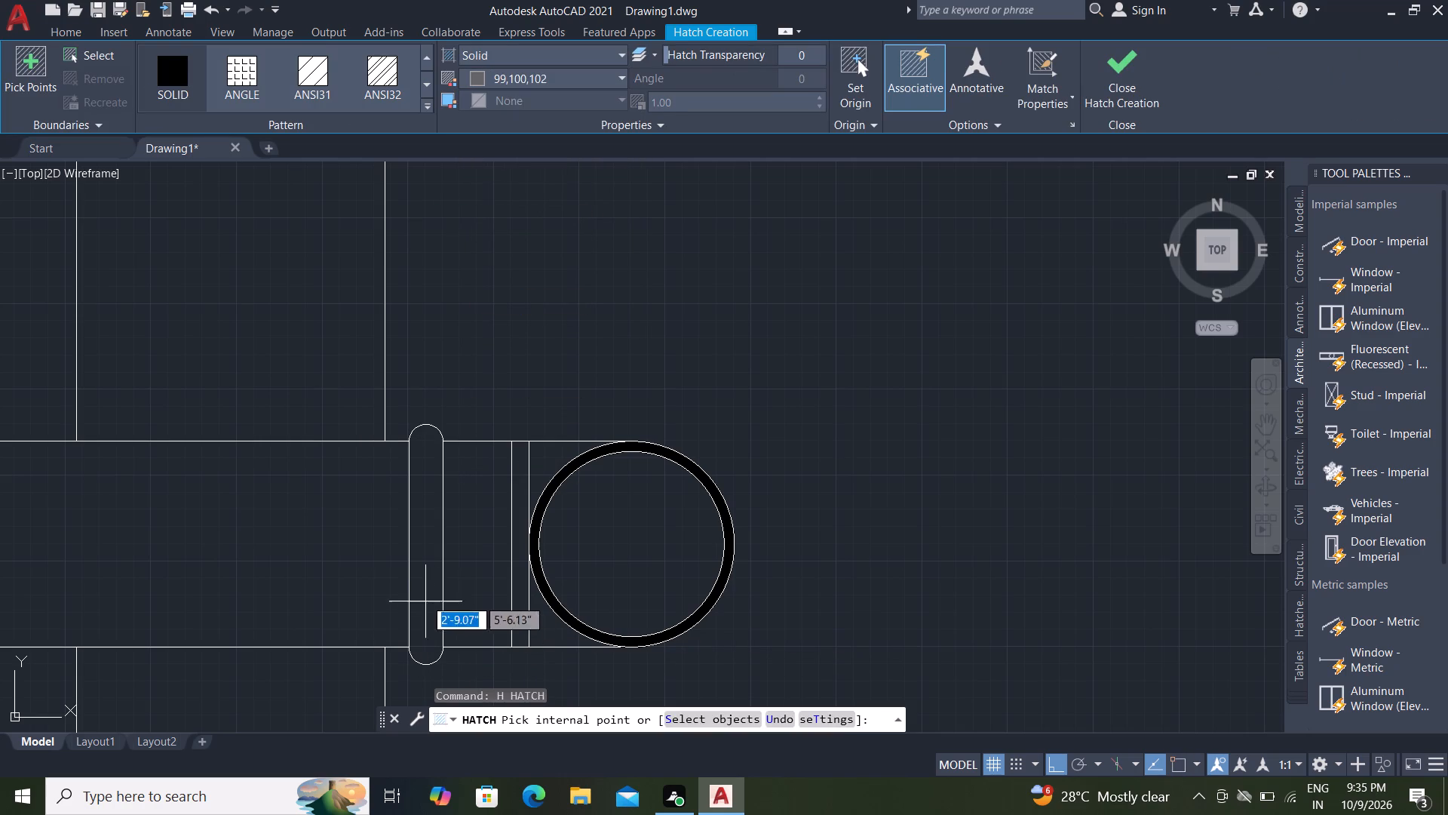
click(420, 550)
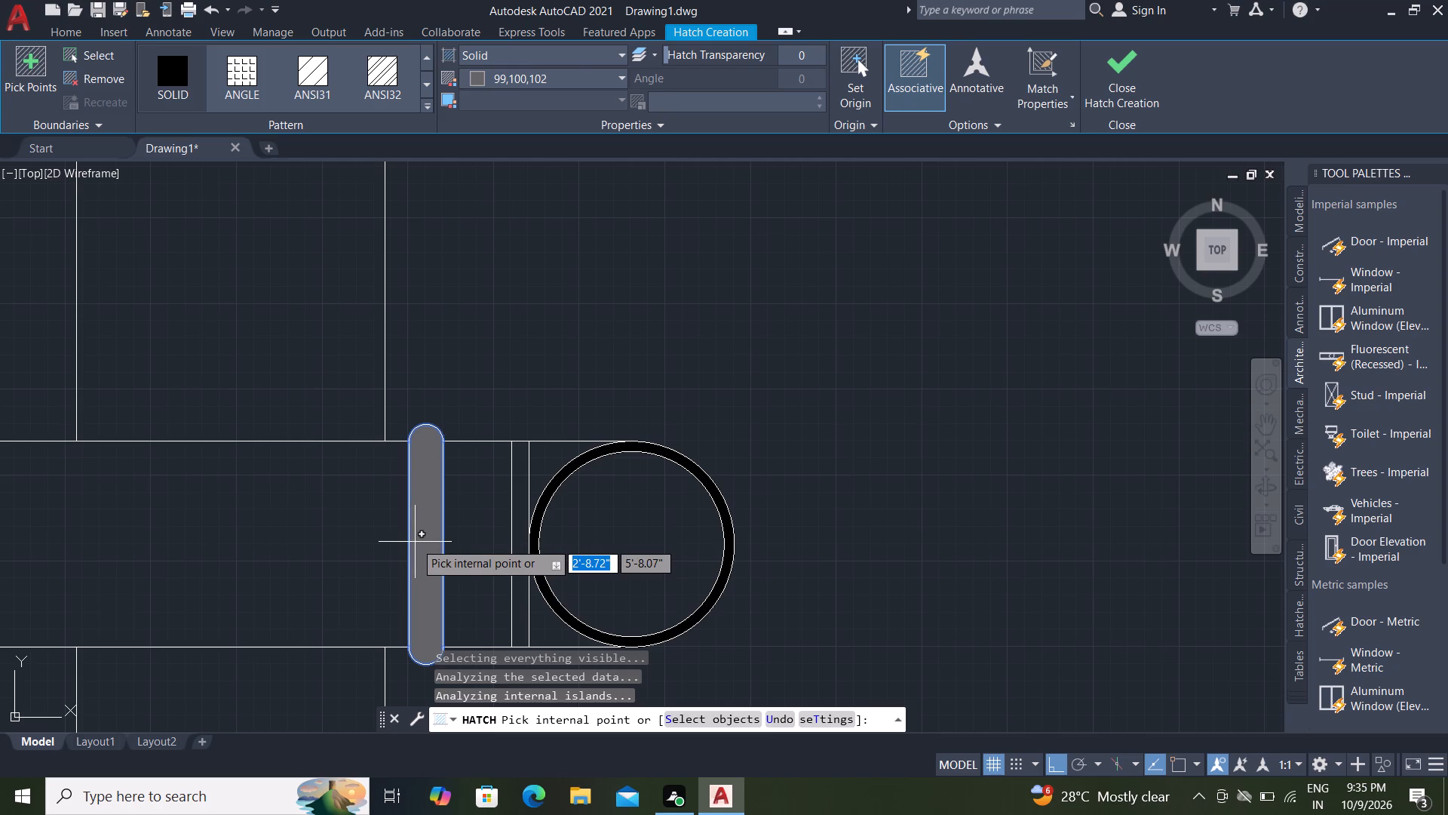
key(Escape)
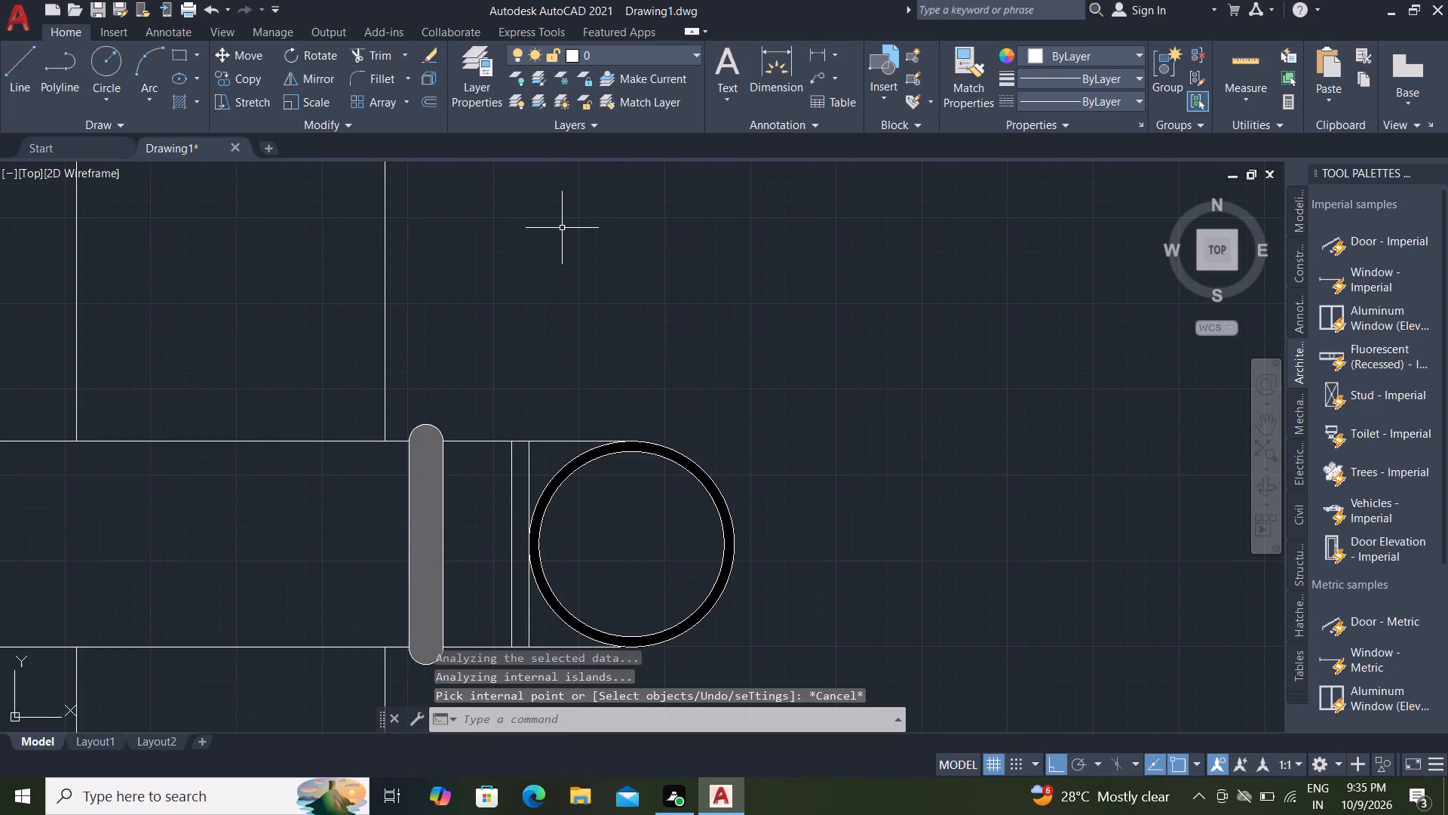
Hatch the narrow strip between the two vertical lines beside the circle with a solid fill in custom colour 71,71,72.
text(h)
key(space)
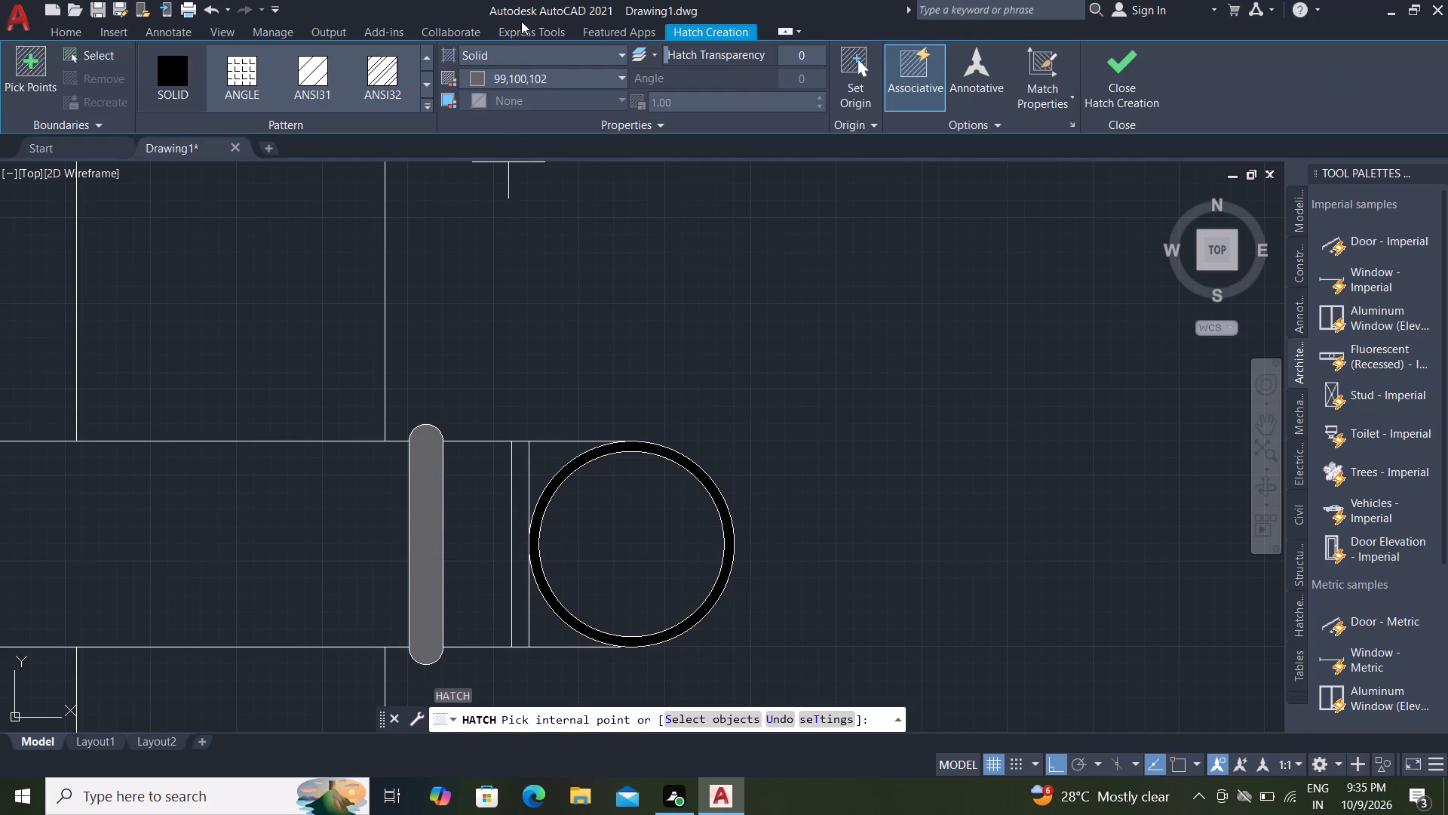
click(538, 75)
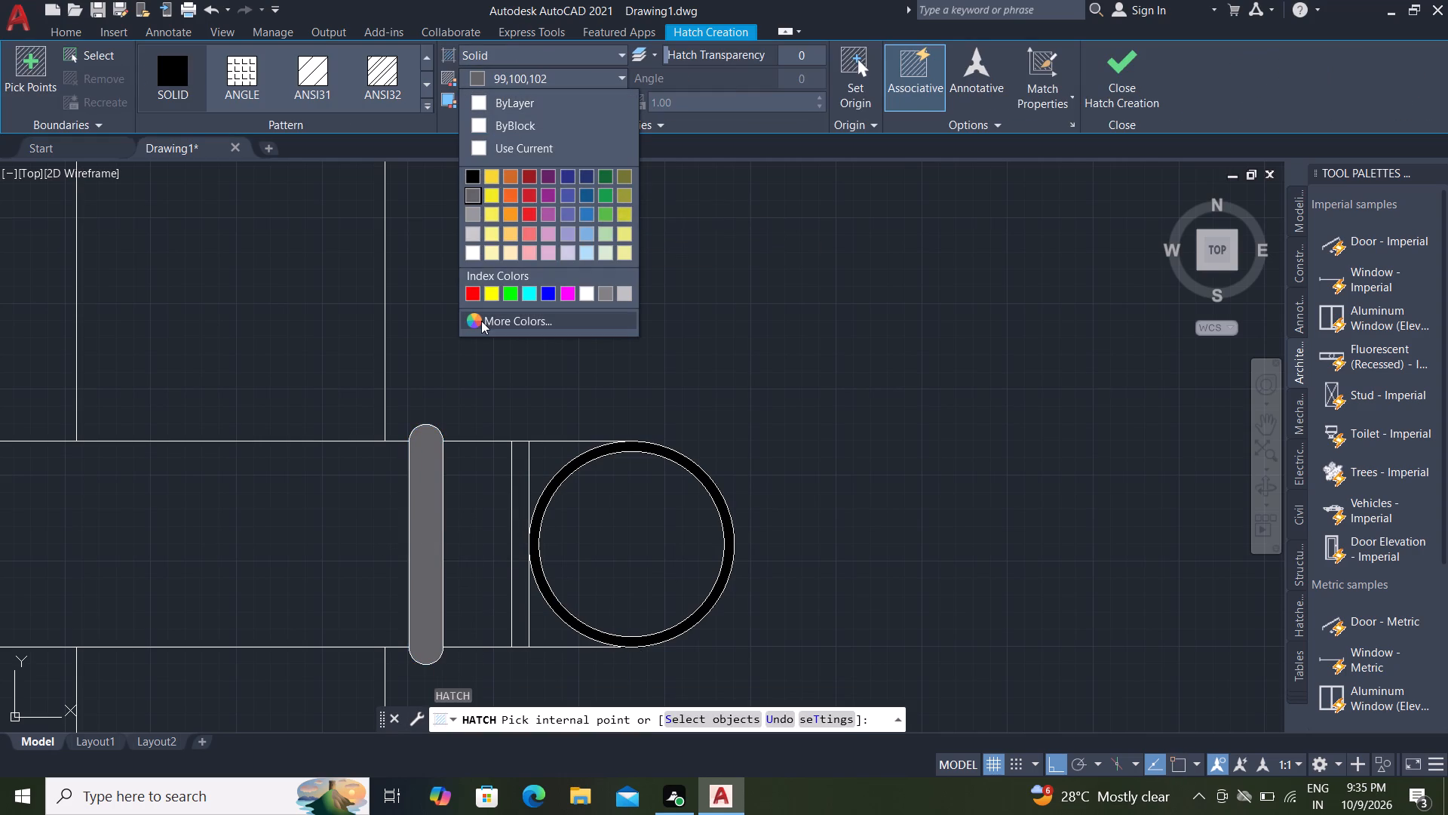
click(481, 321)
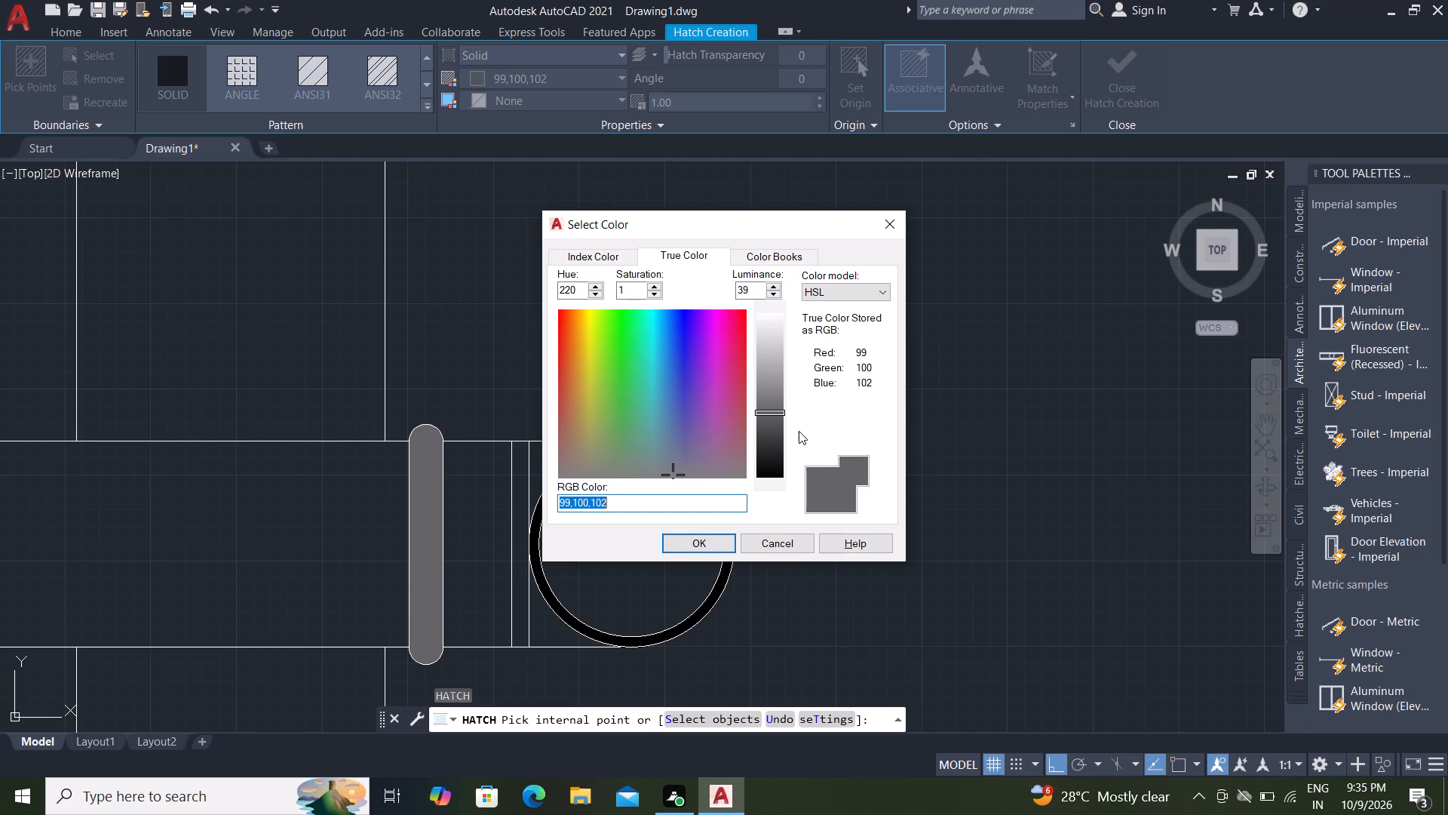
click(780, 443)
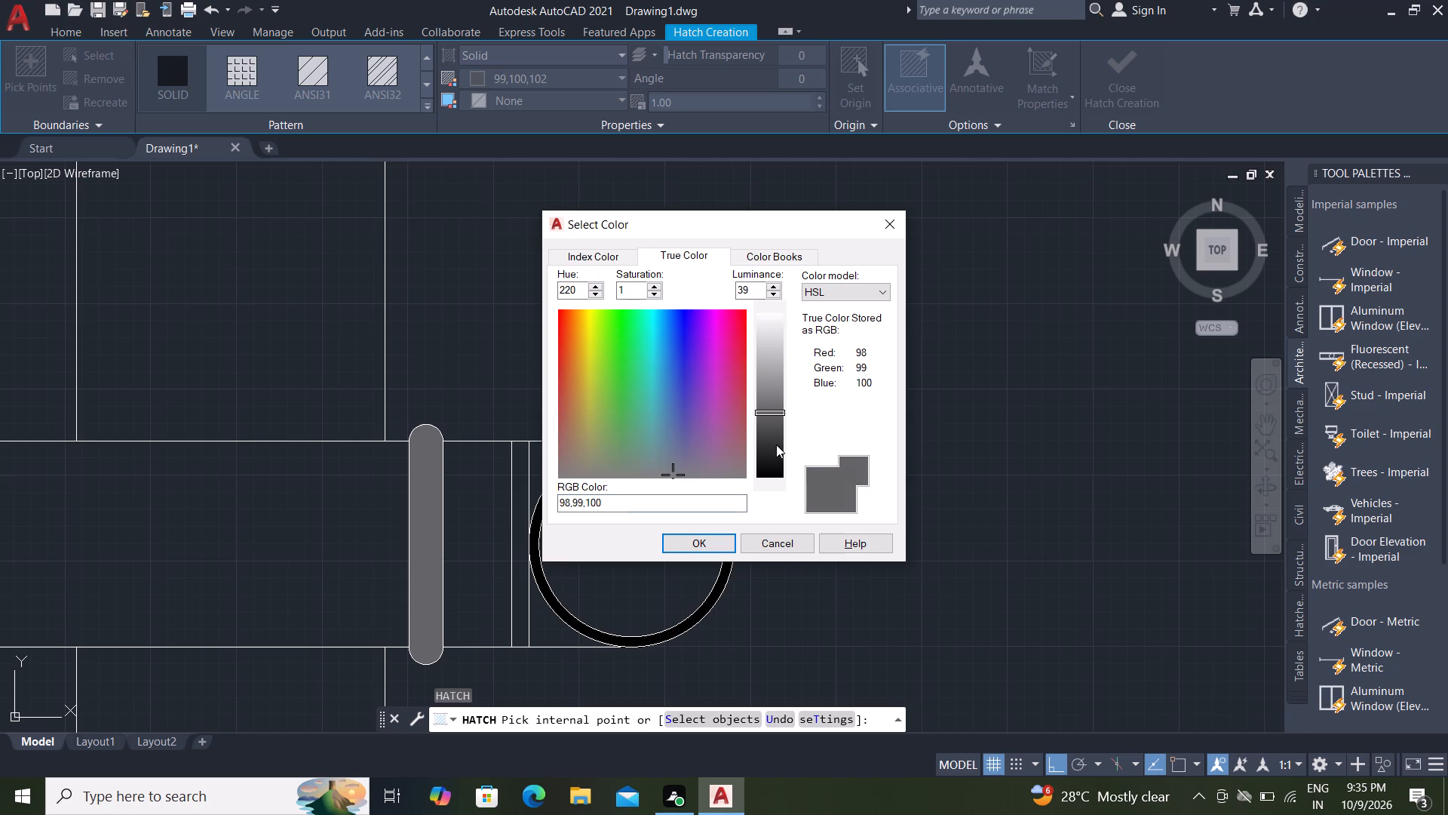
click(779, 444)
click(776, 446)
drag(776, 447, 768, 450)
click(767, 452)
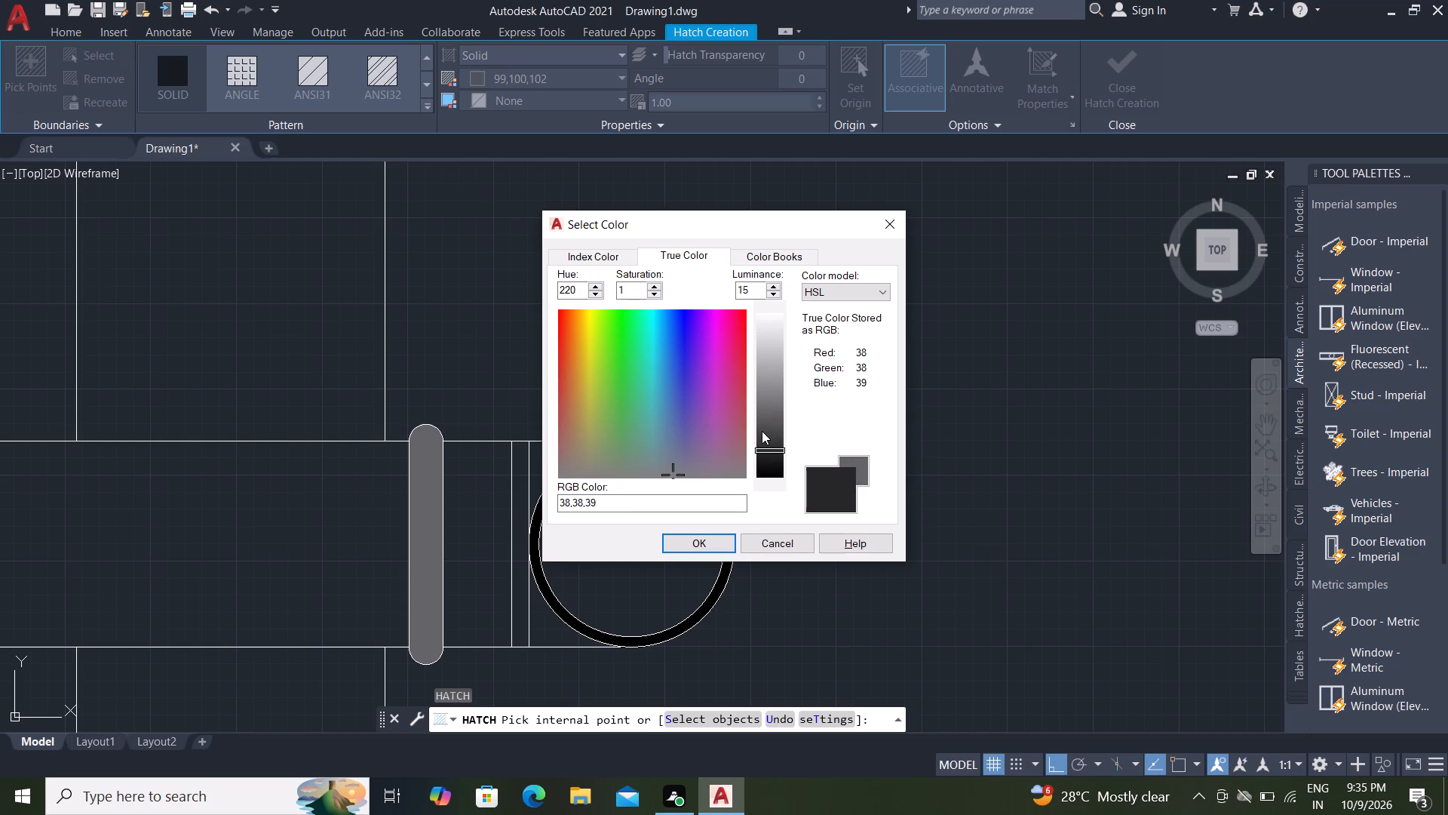
click(762, 431)
click(703, 549)
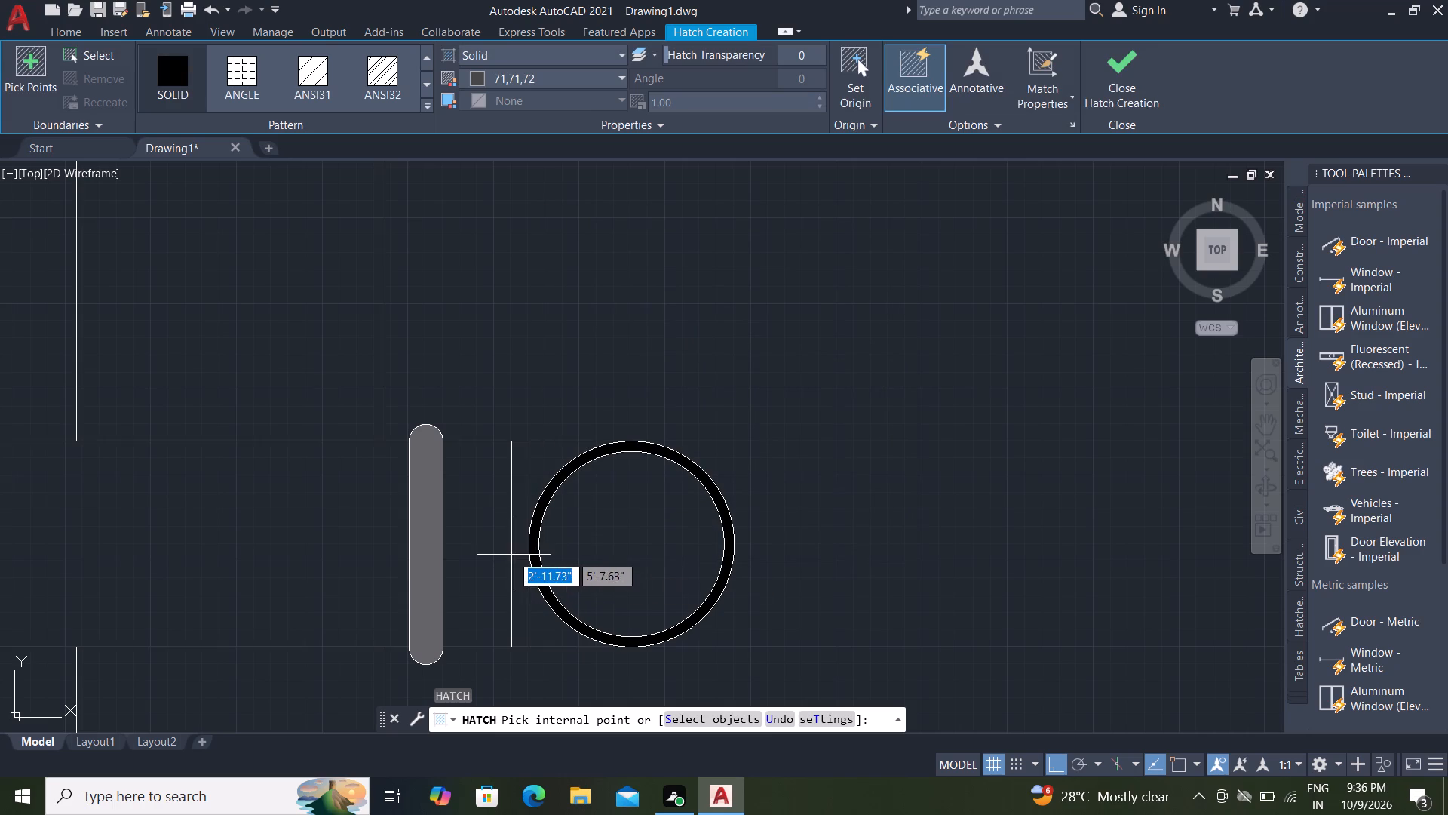
click(522, 552)
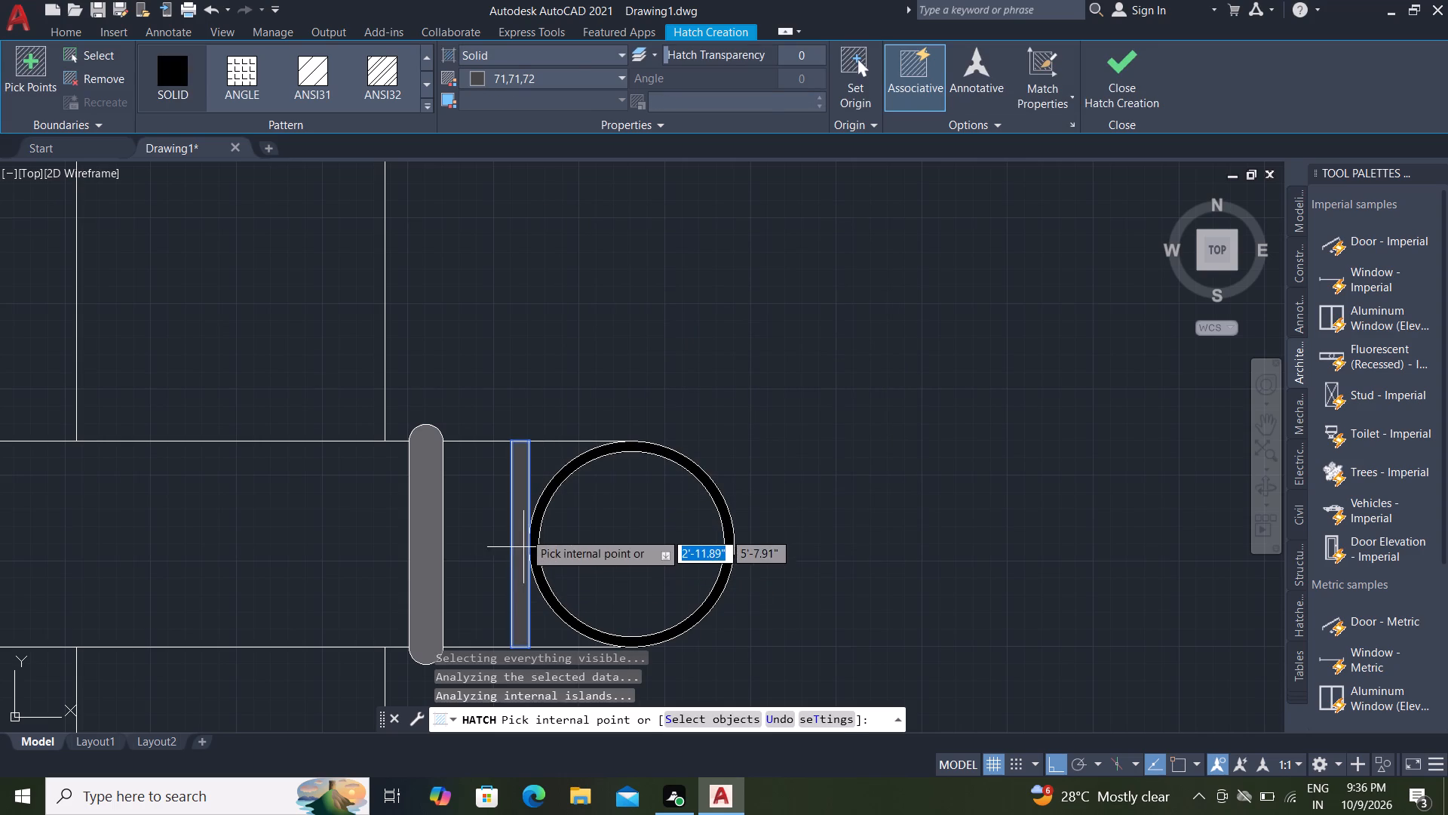
key(Escape)
Trim both pipe lines where they cross the thickness of the first interior wall beyond the circular fitting.
scroll(523, 379, down, 3)
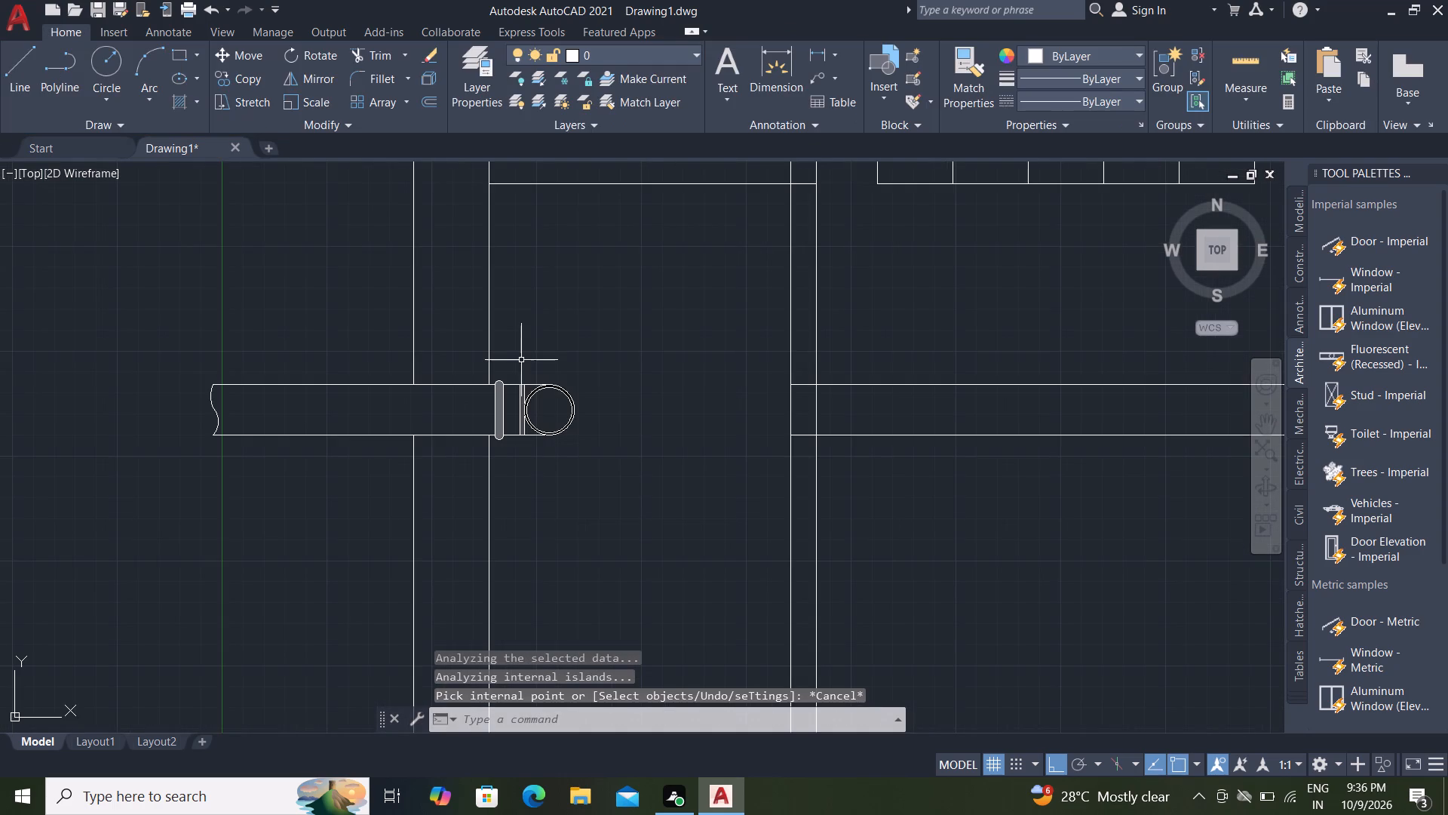
scroll(88, 291, down, 1)
key(Escape)
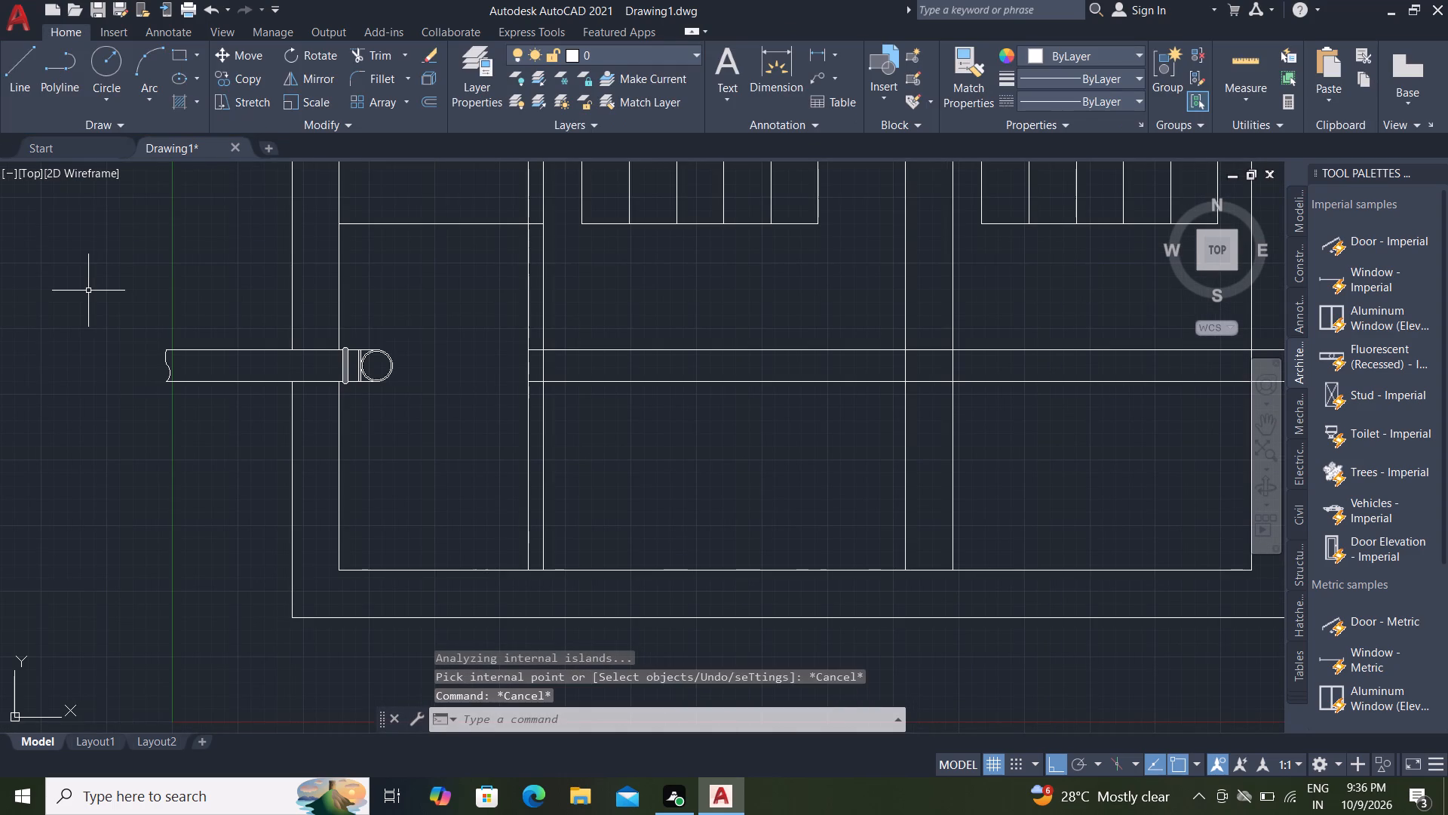
text(tr)
key(space)
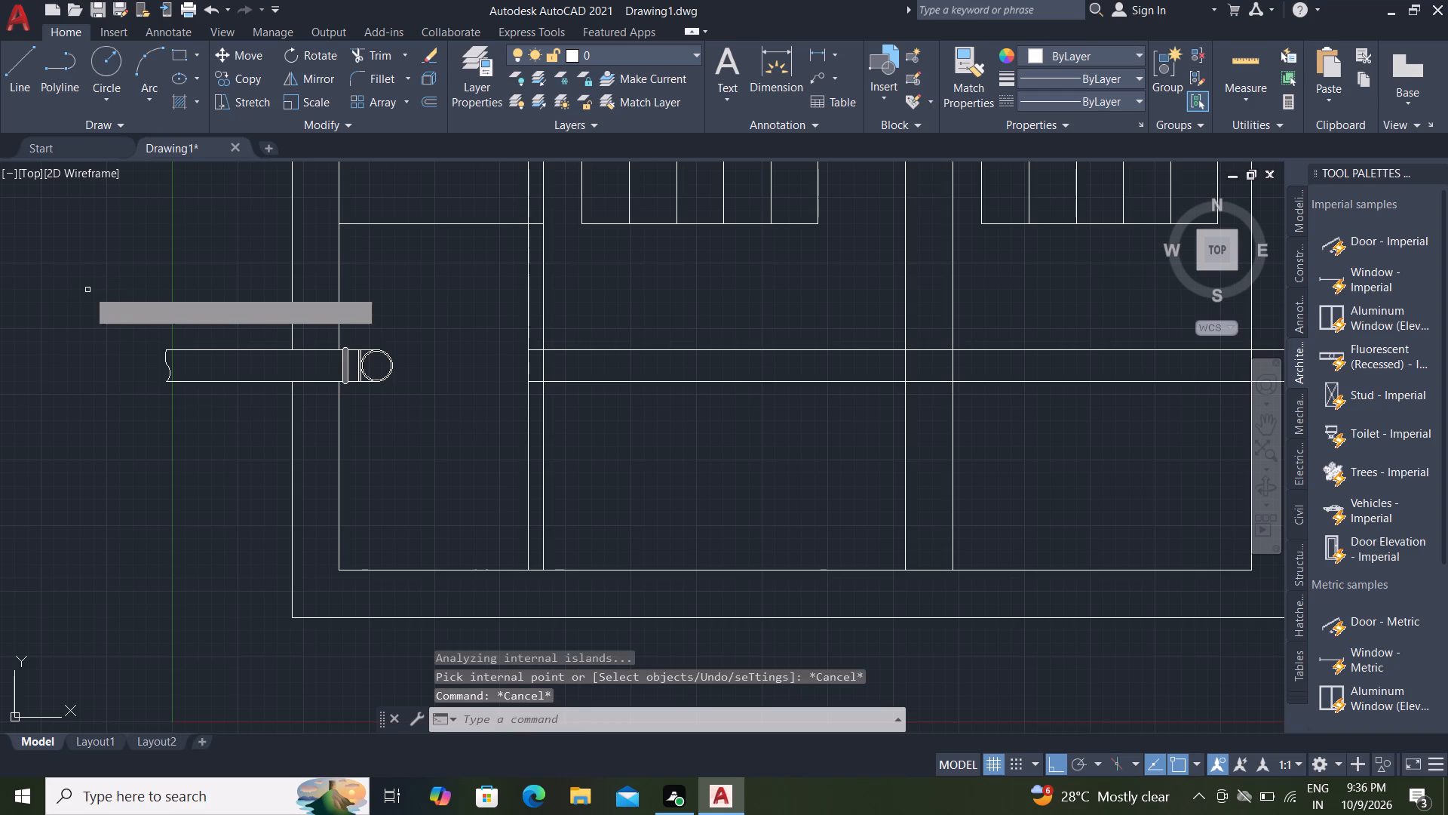
scroll(502, 346, up, 3)
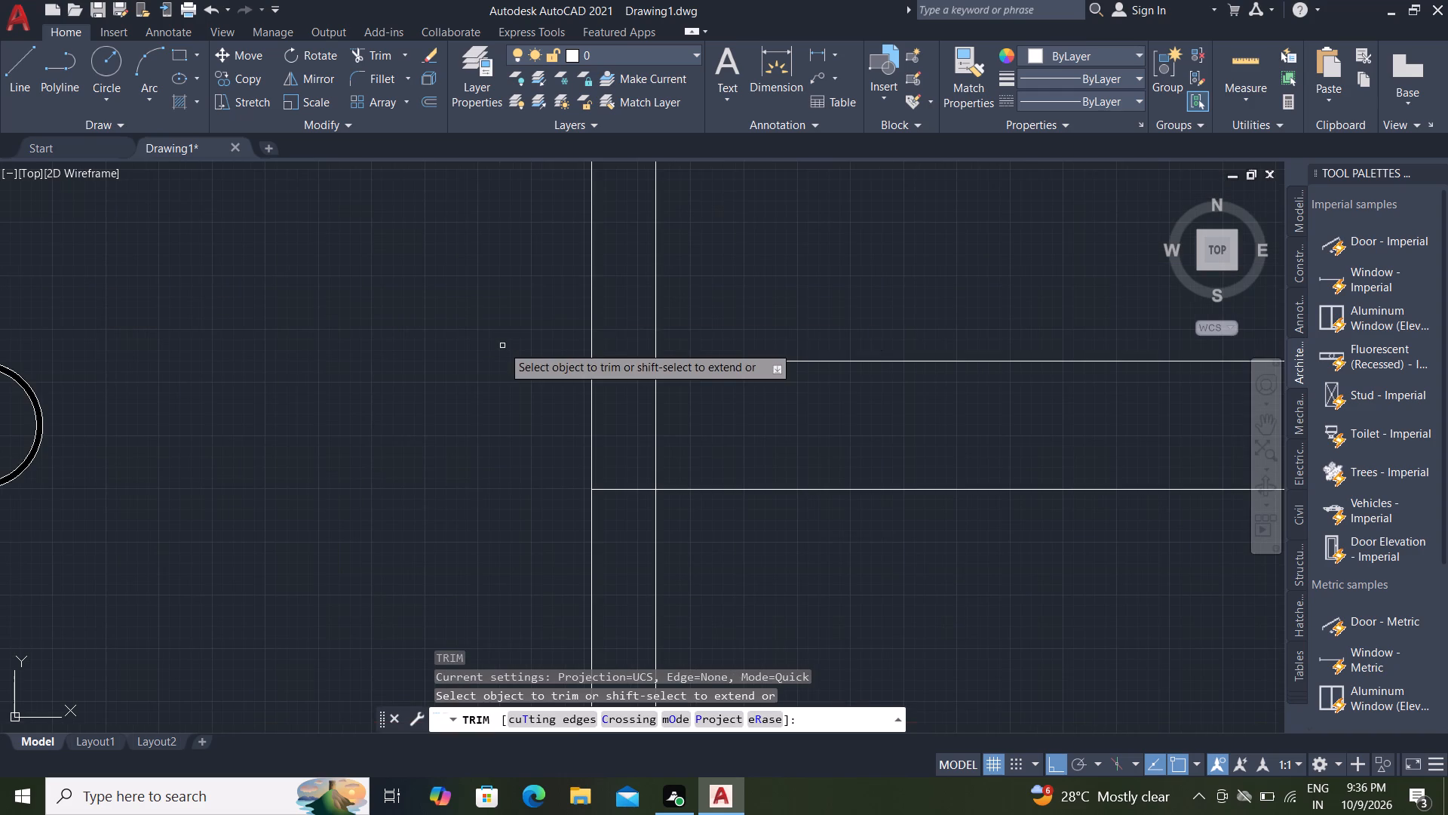
click(604, 316)
click(624, 512)
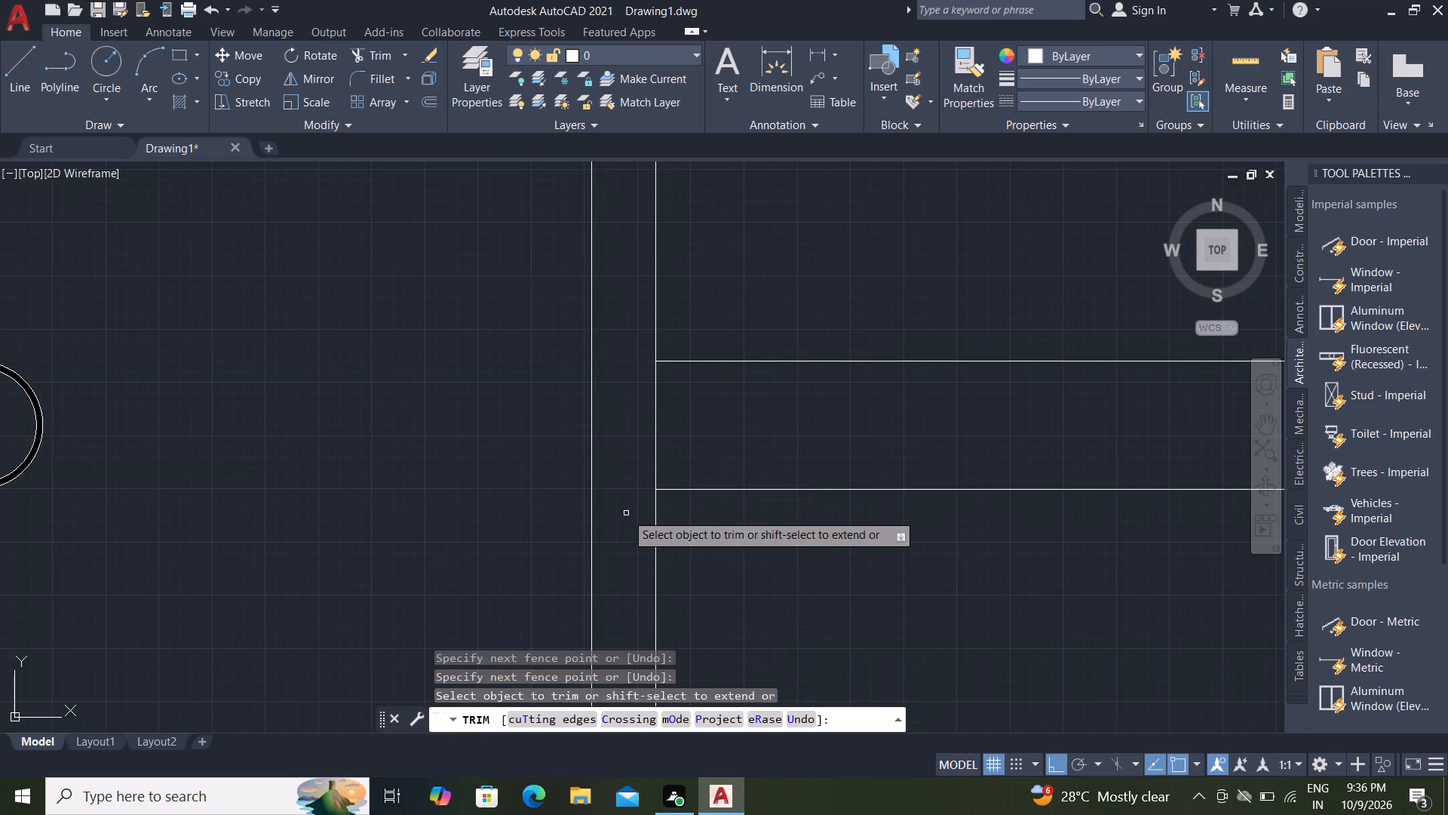
key(Escape)
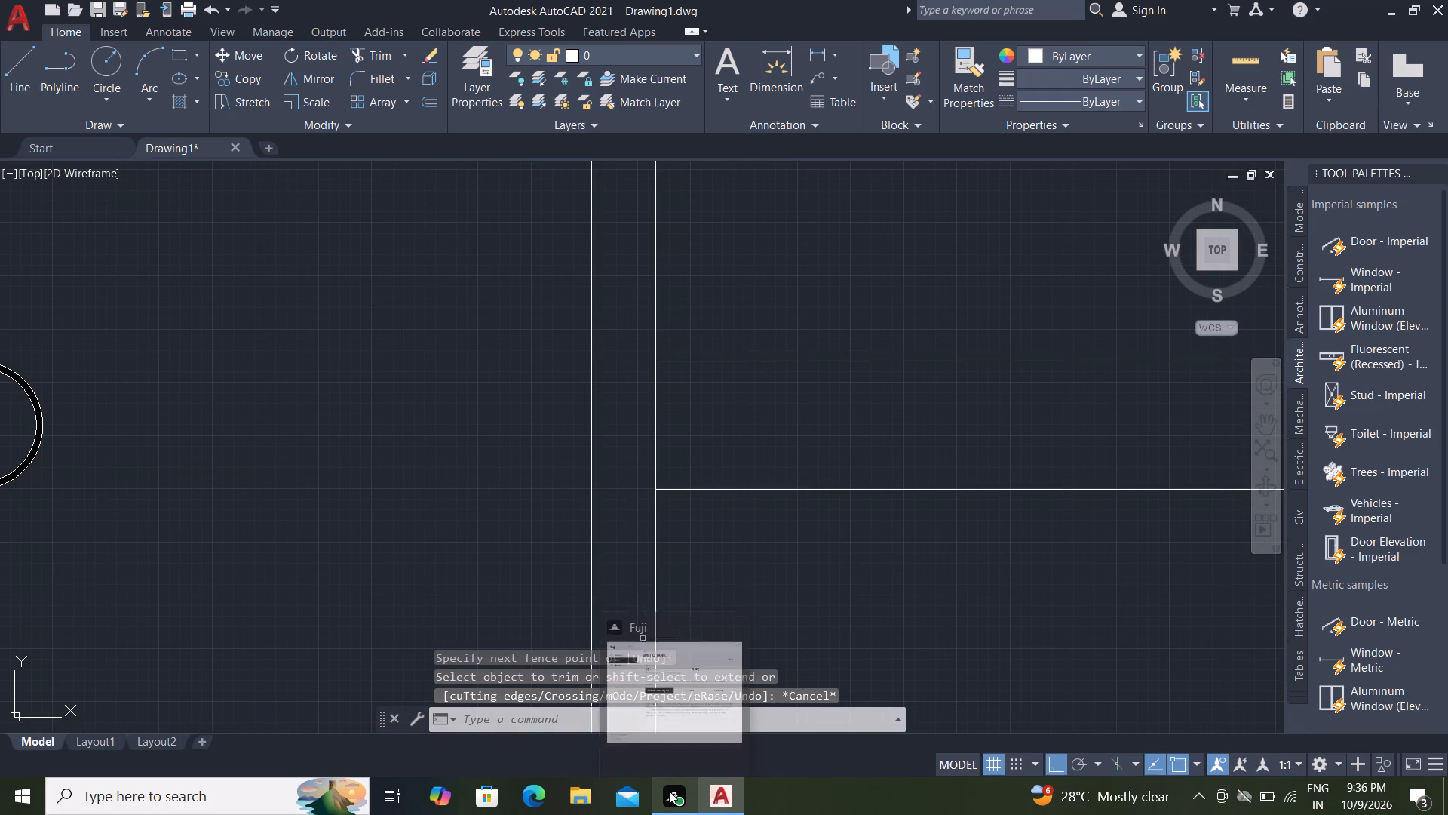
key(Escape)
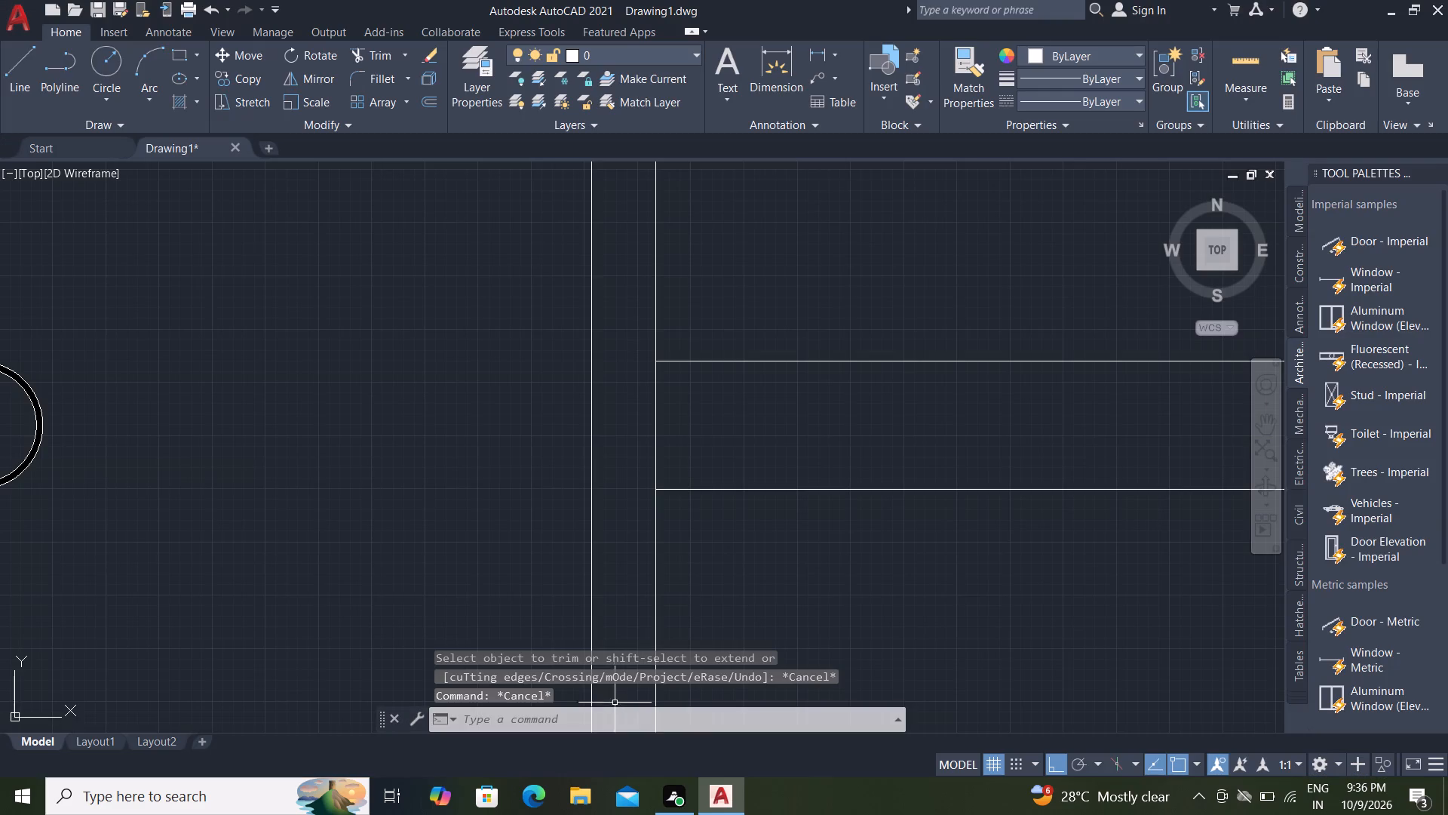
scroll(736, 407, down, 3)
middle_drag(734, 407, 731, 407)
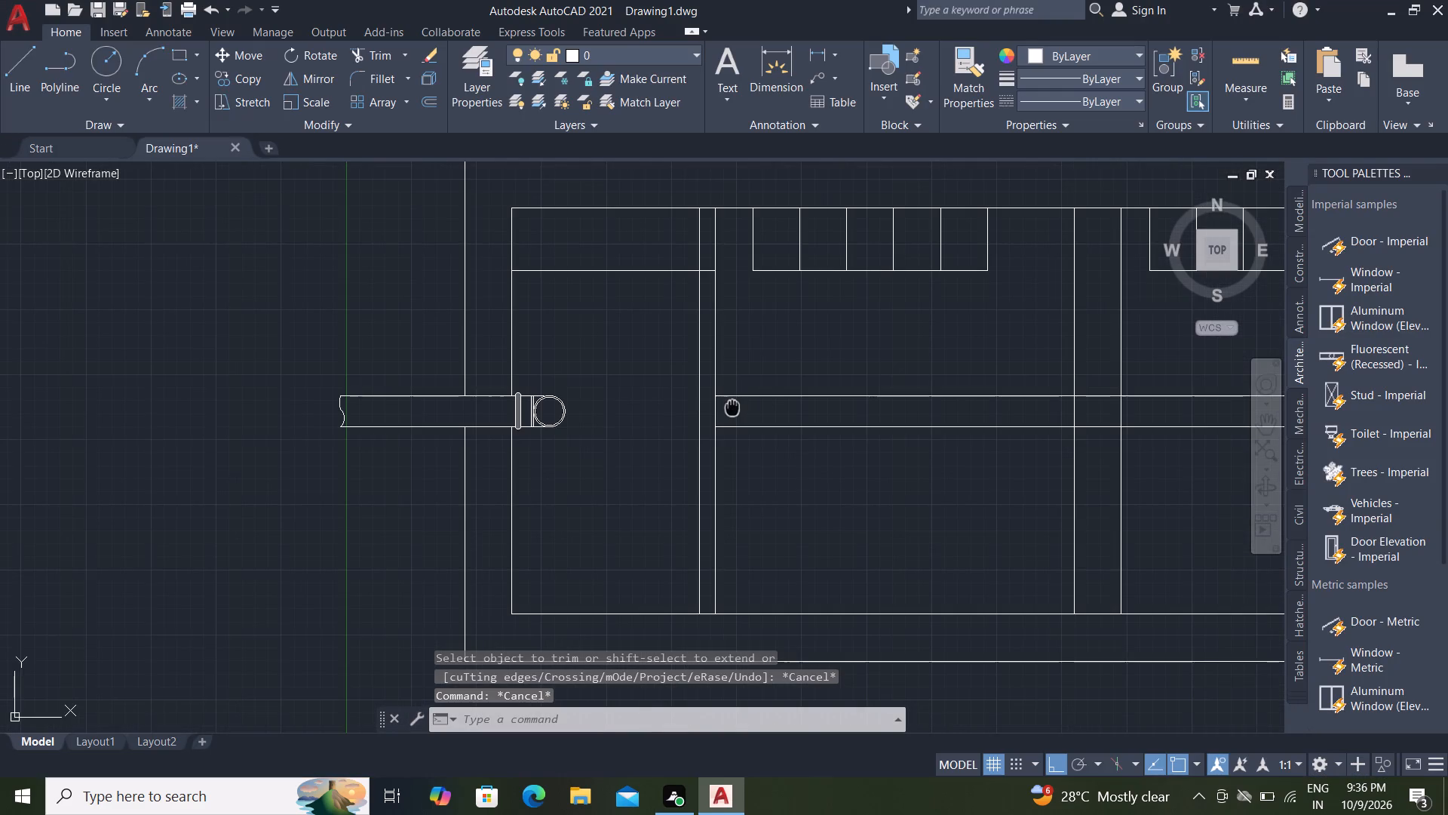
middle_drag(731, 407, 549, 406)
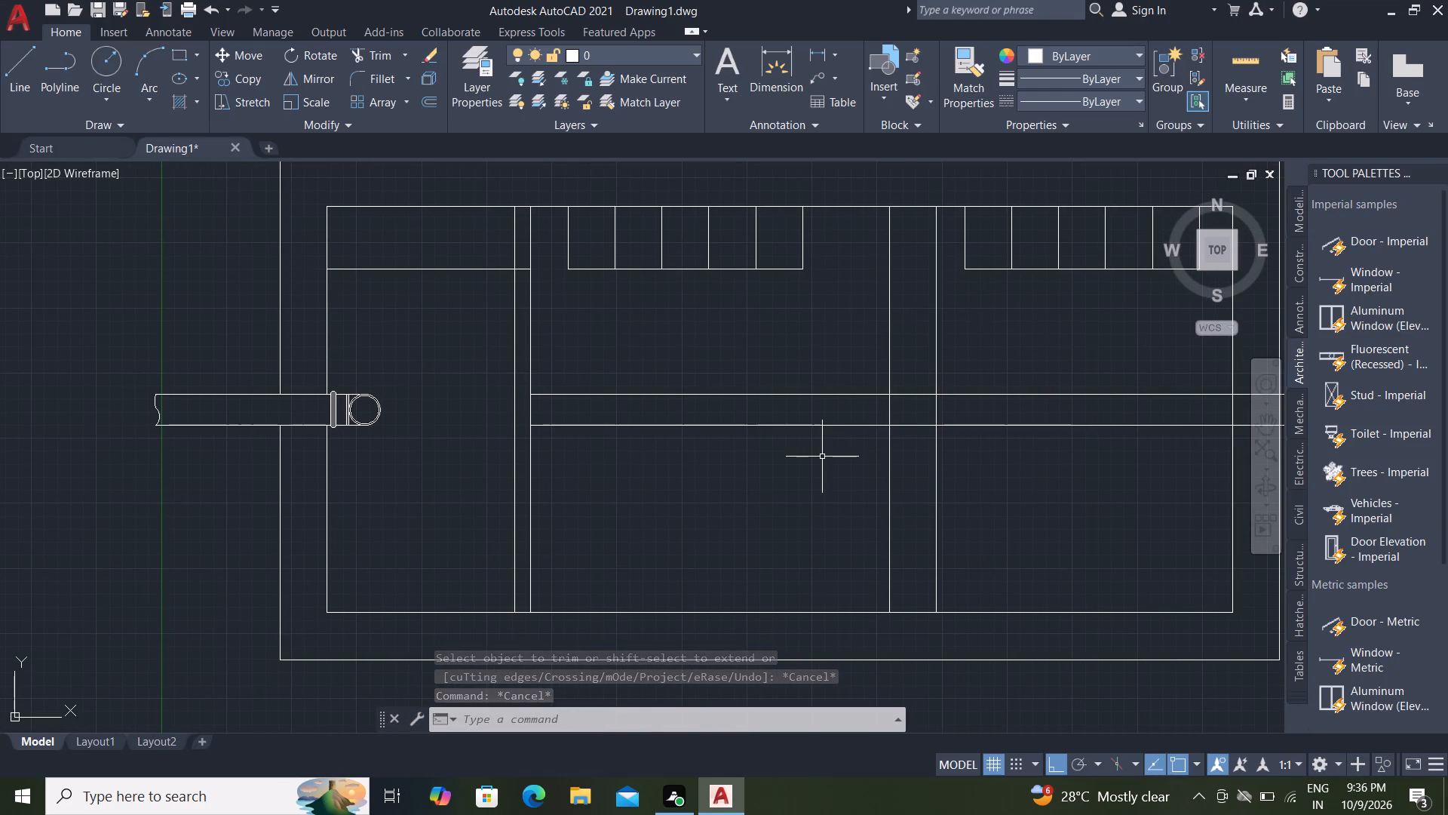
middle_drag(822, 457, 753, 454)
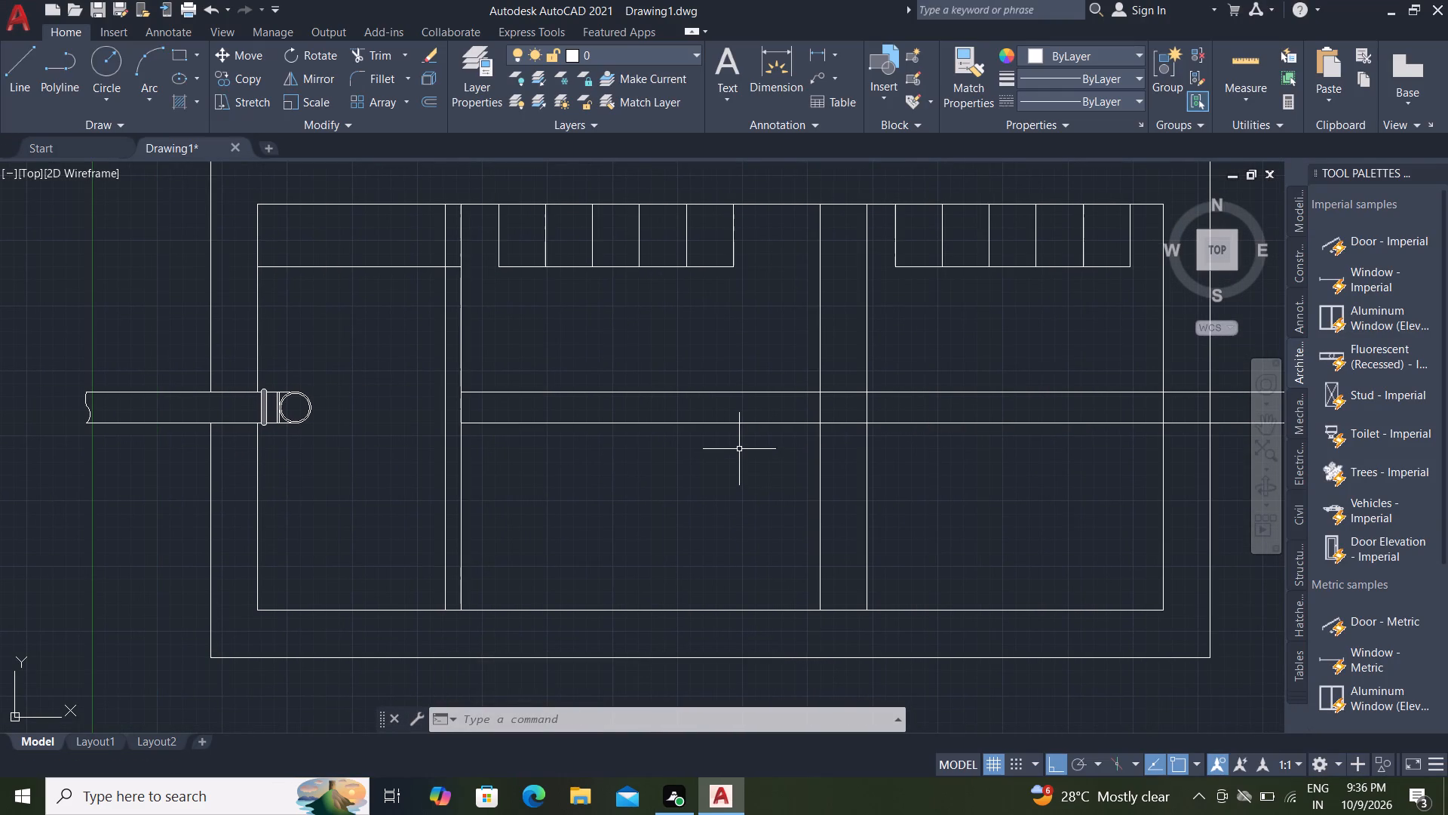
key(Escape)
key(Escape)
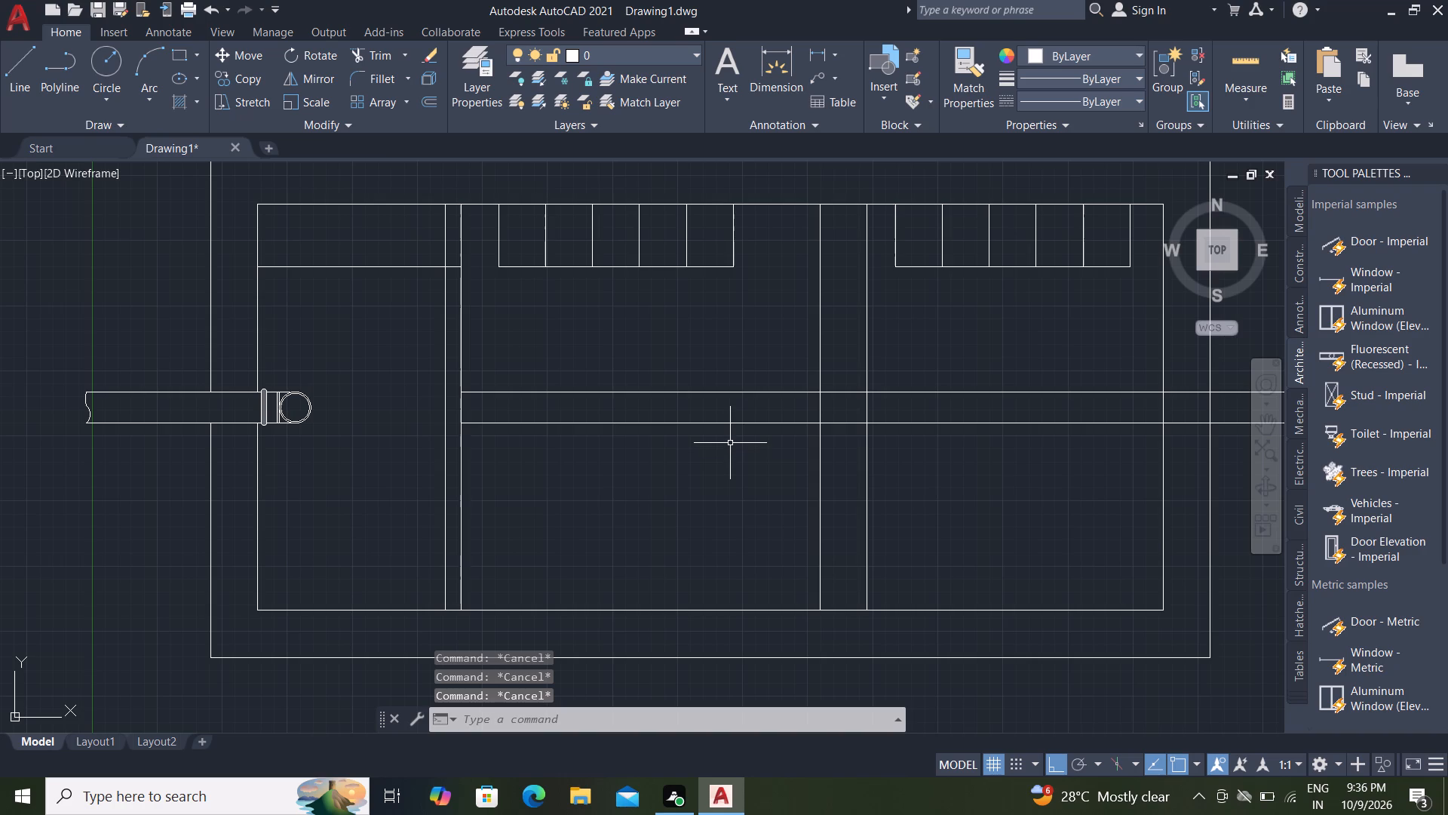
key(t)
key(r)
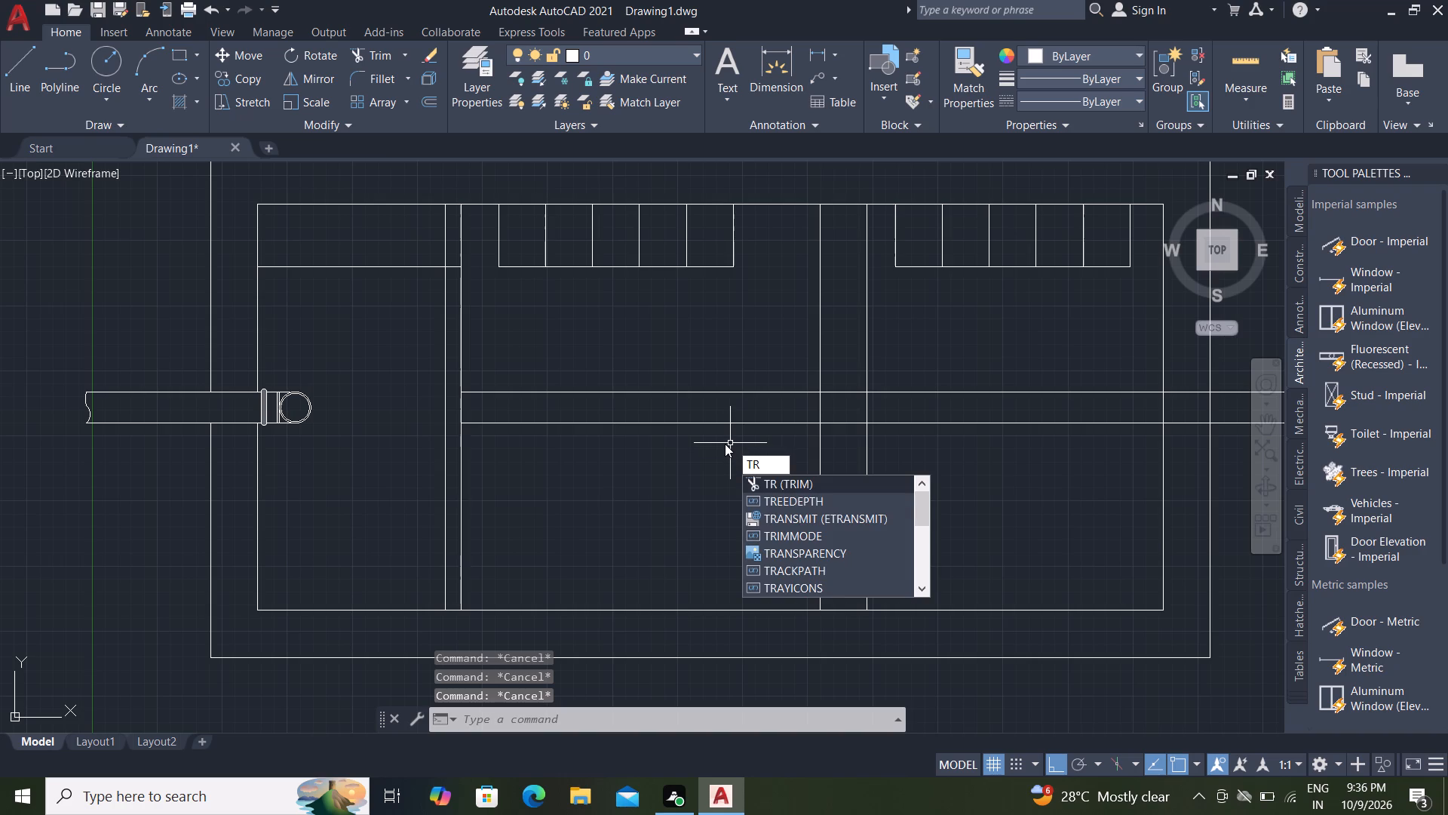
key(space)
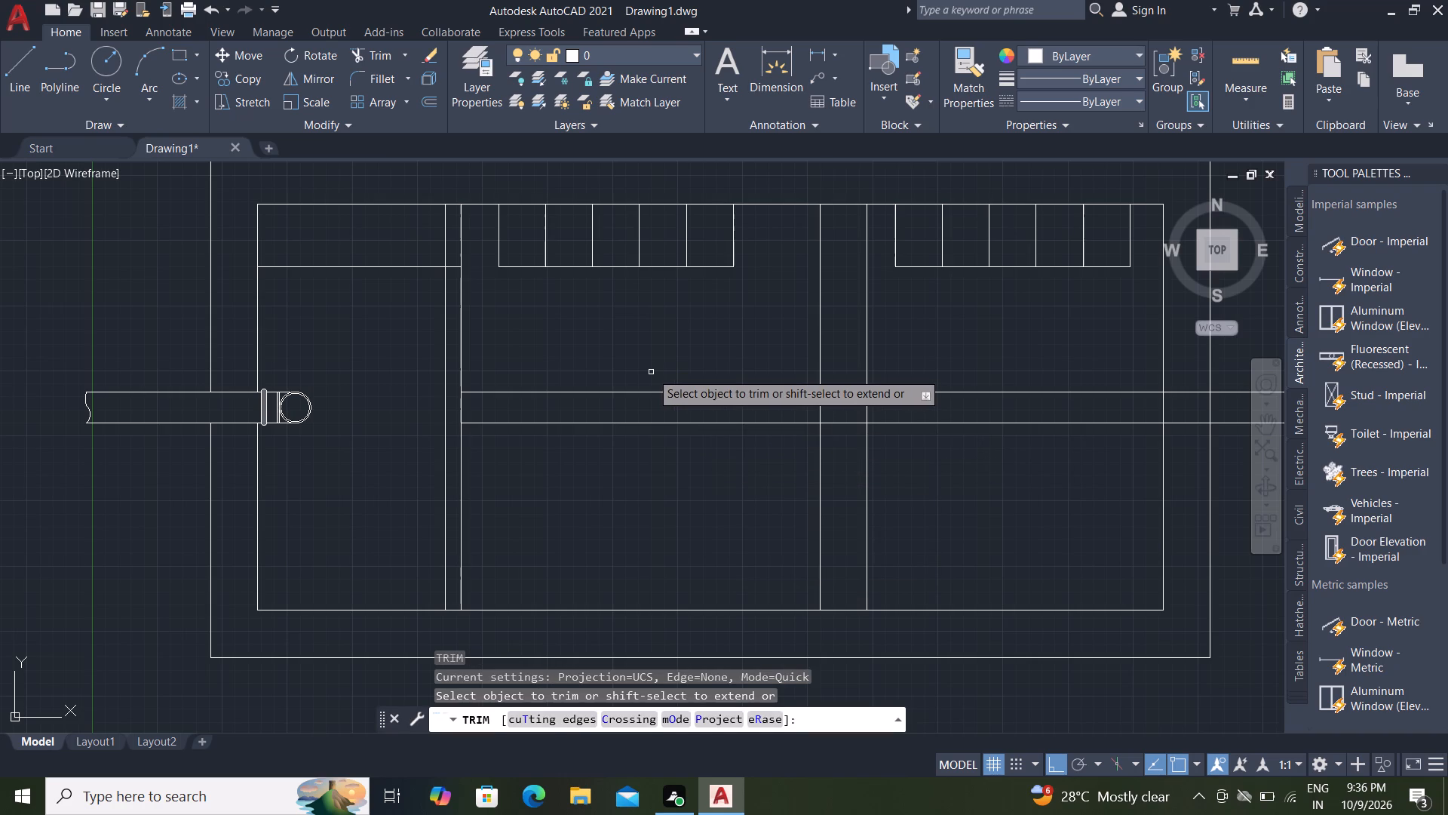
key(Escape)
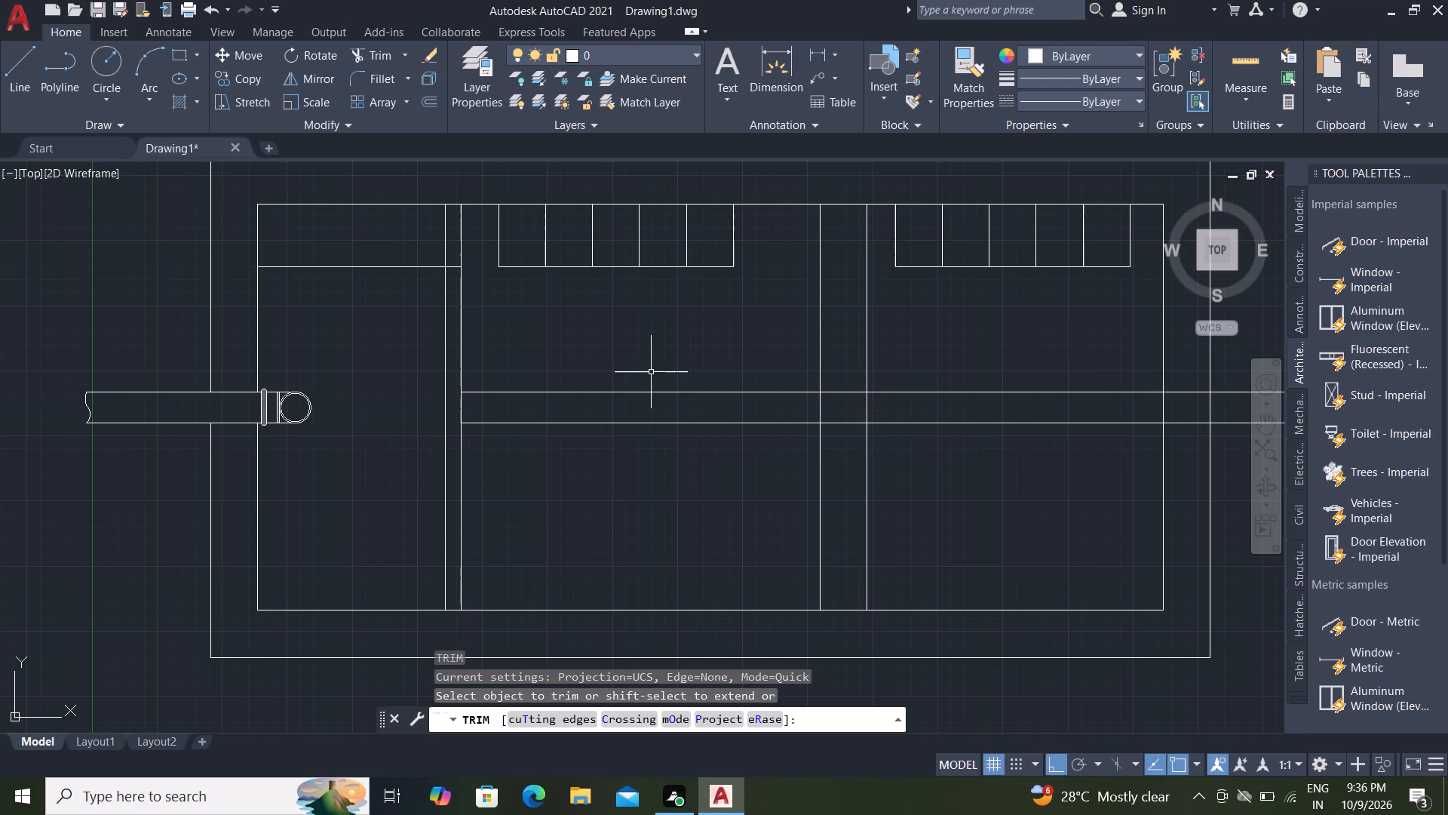
Trim away the short vertical line closing the far outer end of the outlet pipe.
scroll(623, 393, down, 2)
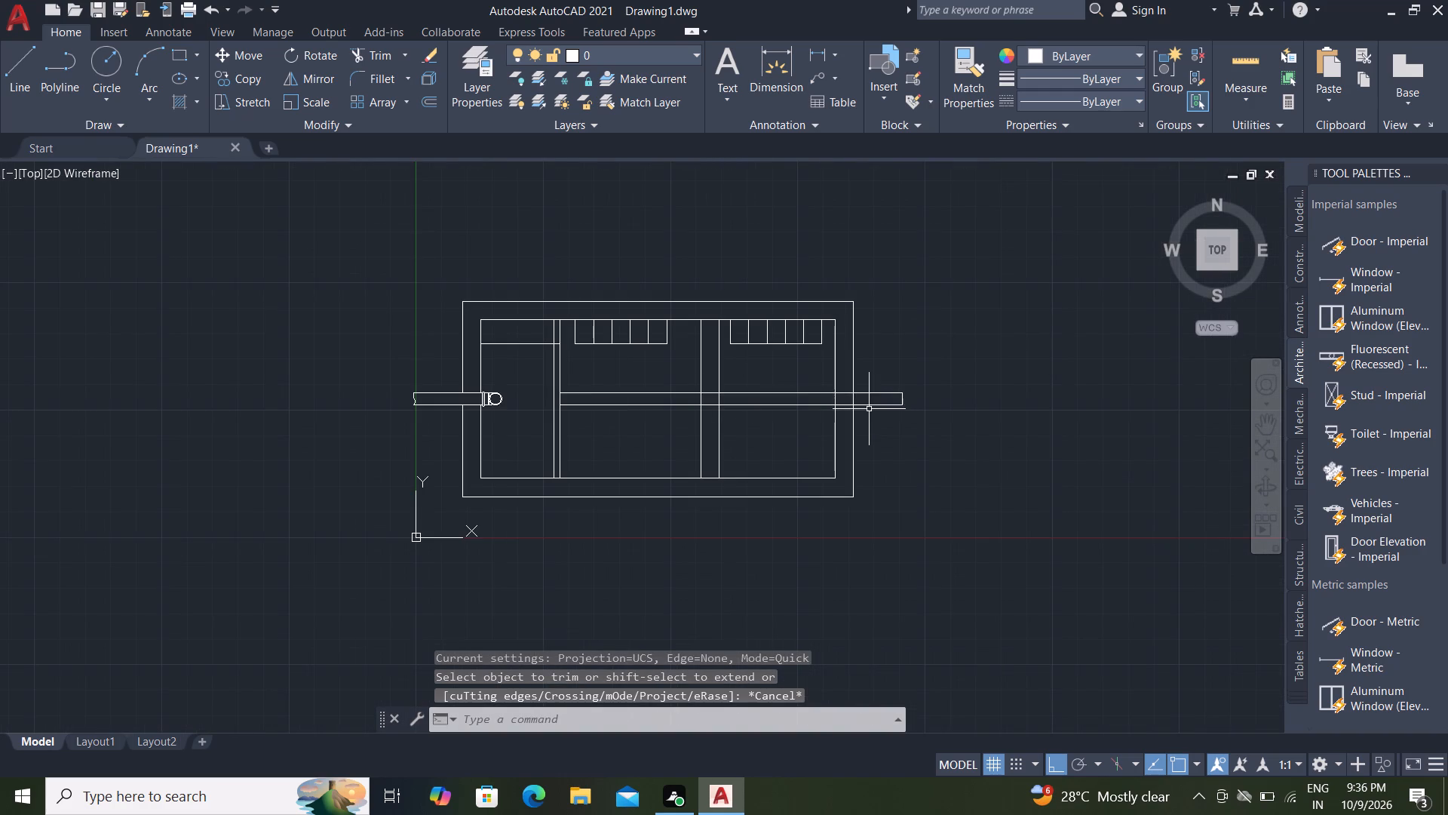
scroll(884, 392, up, 4)
middle_drag(931, 429, 857, 422)
key(Escape)
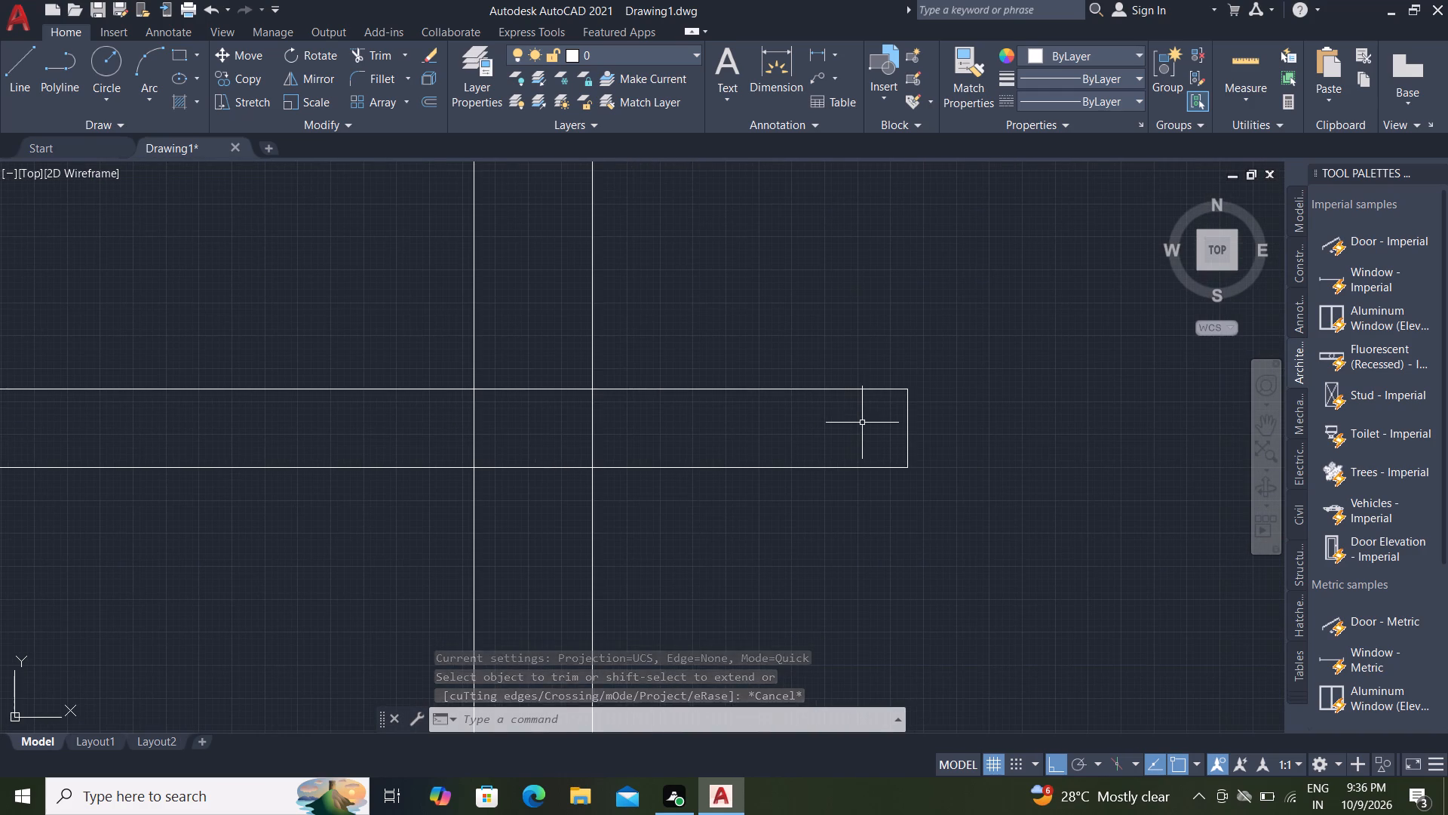
text(tr)
key(space)
click(879, 425)
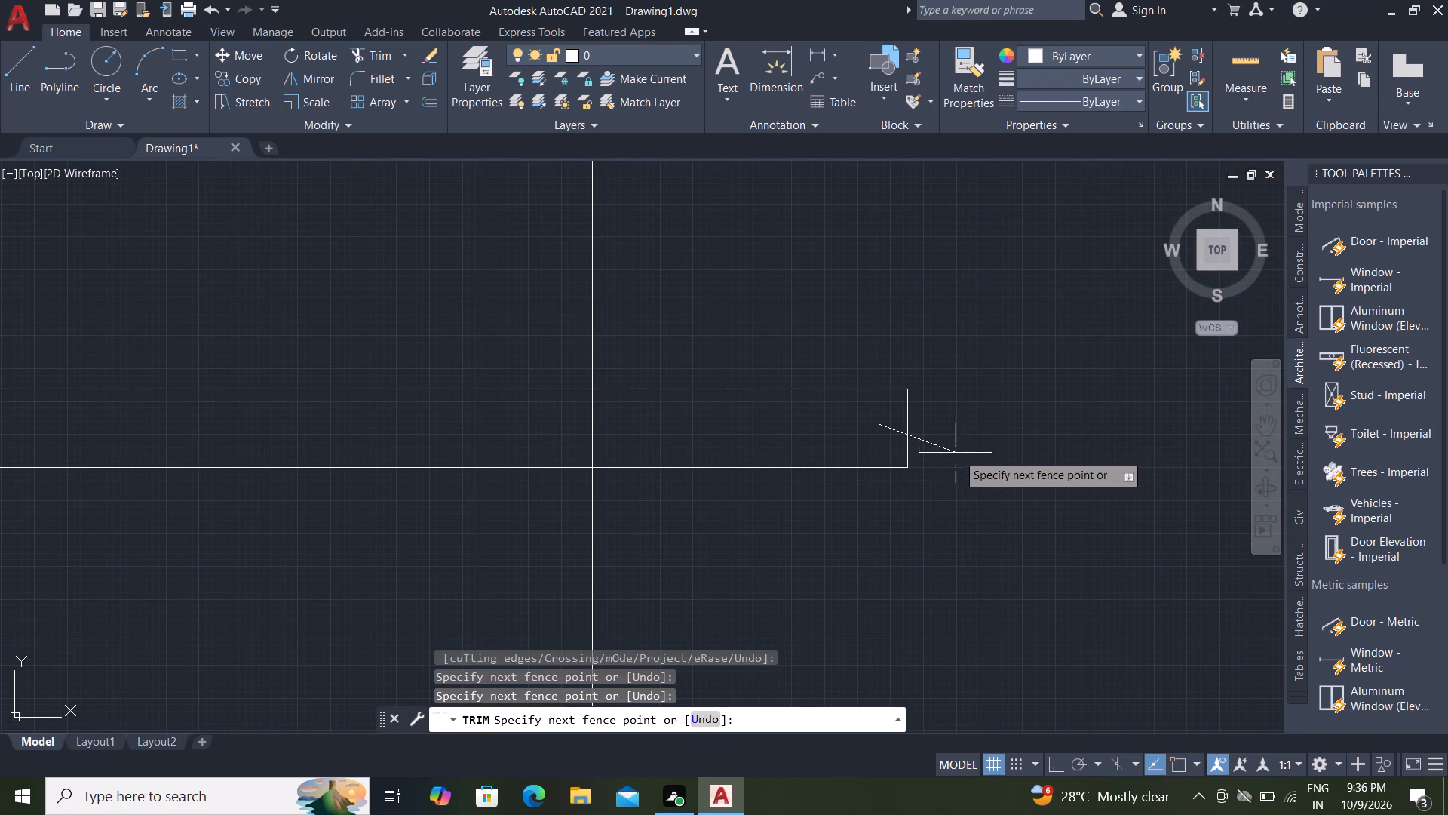
click(959, 455)
key(Escape)
key(Escape)
key(Escape)
key(Escape)
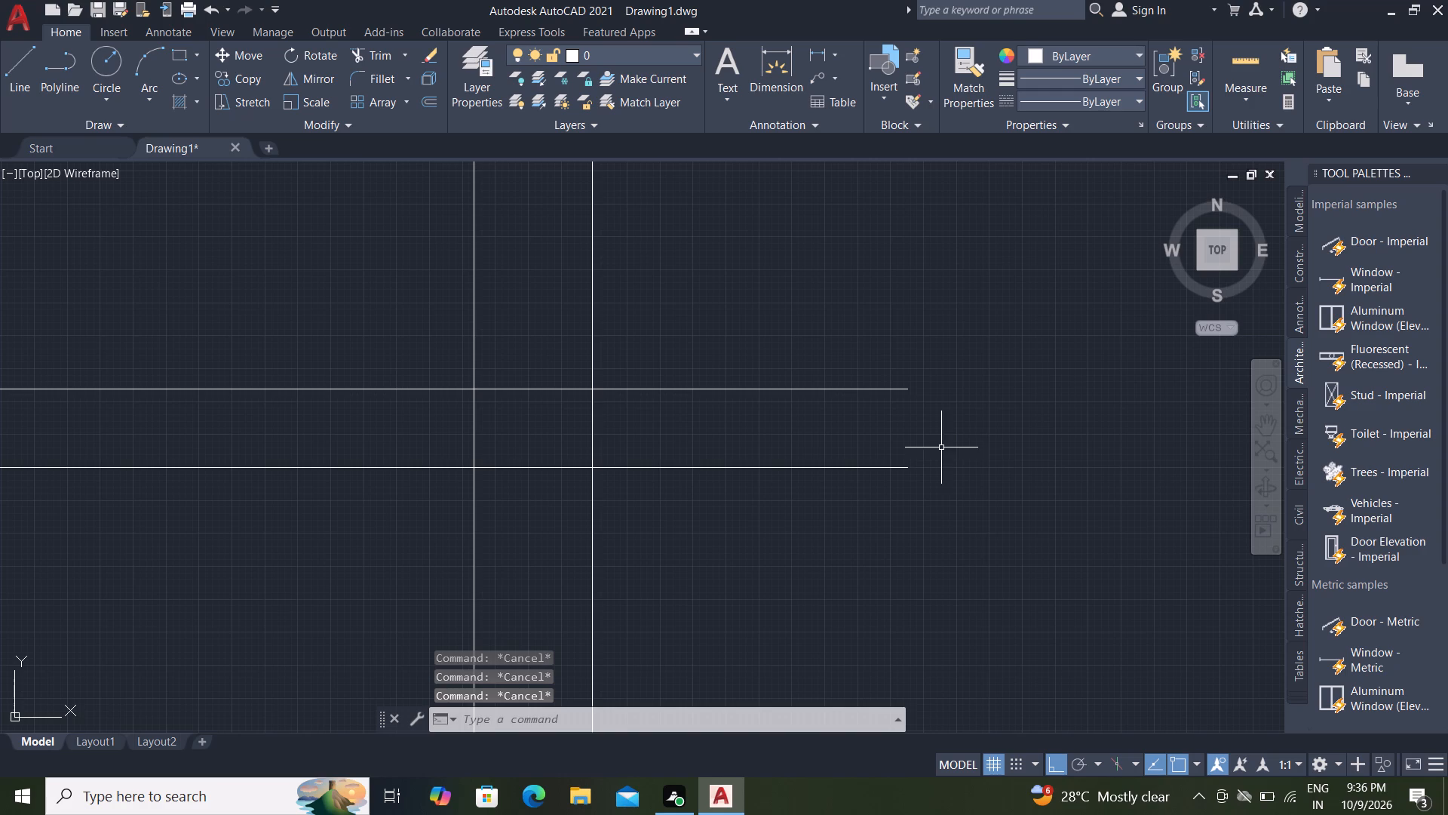
key(Escape)
Draw a three-point arc from the upper outlet pipe line's end, through a point about 3.23" below, ending about 1'-0.66" beyond that point.
text(arc)
key(space)
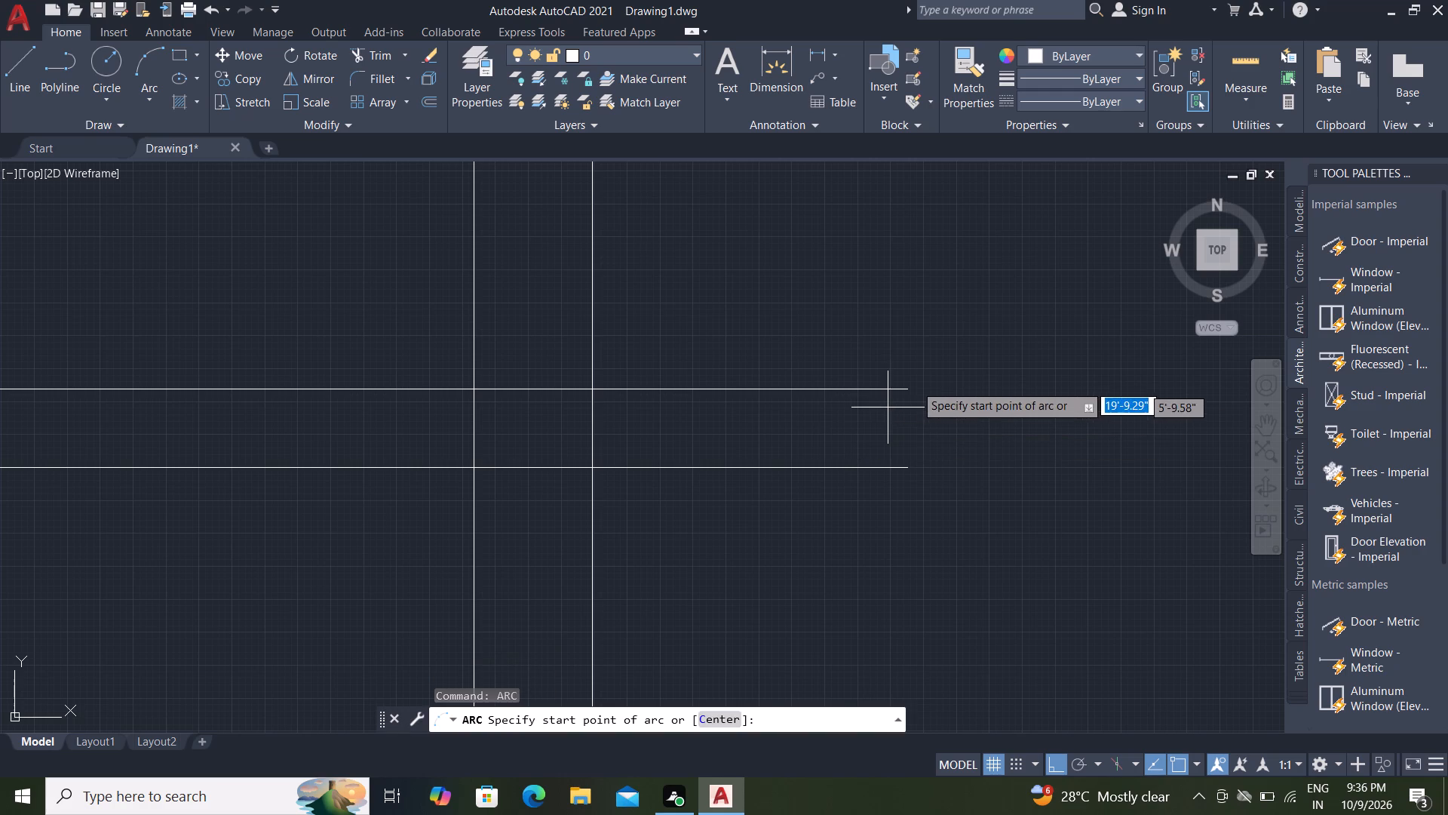
click(905, 392)
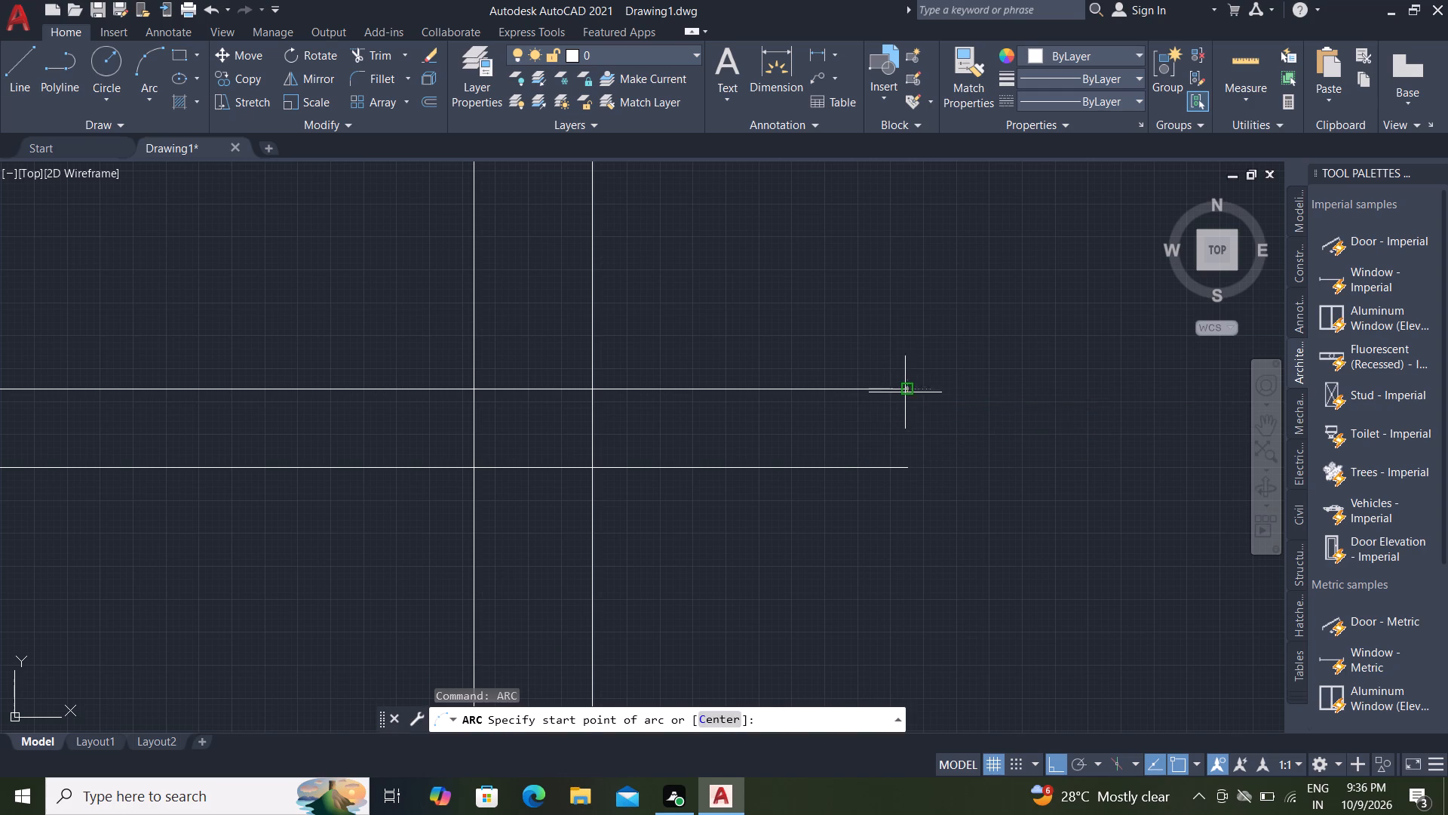
click(907, 432)
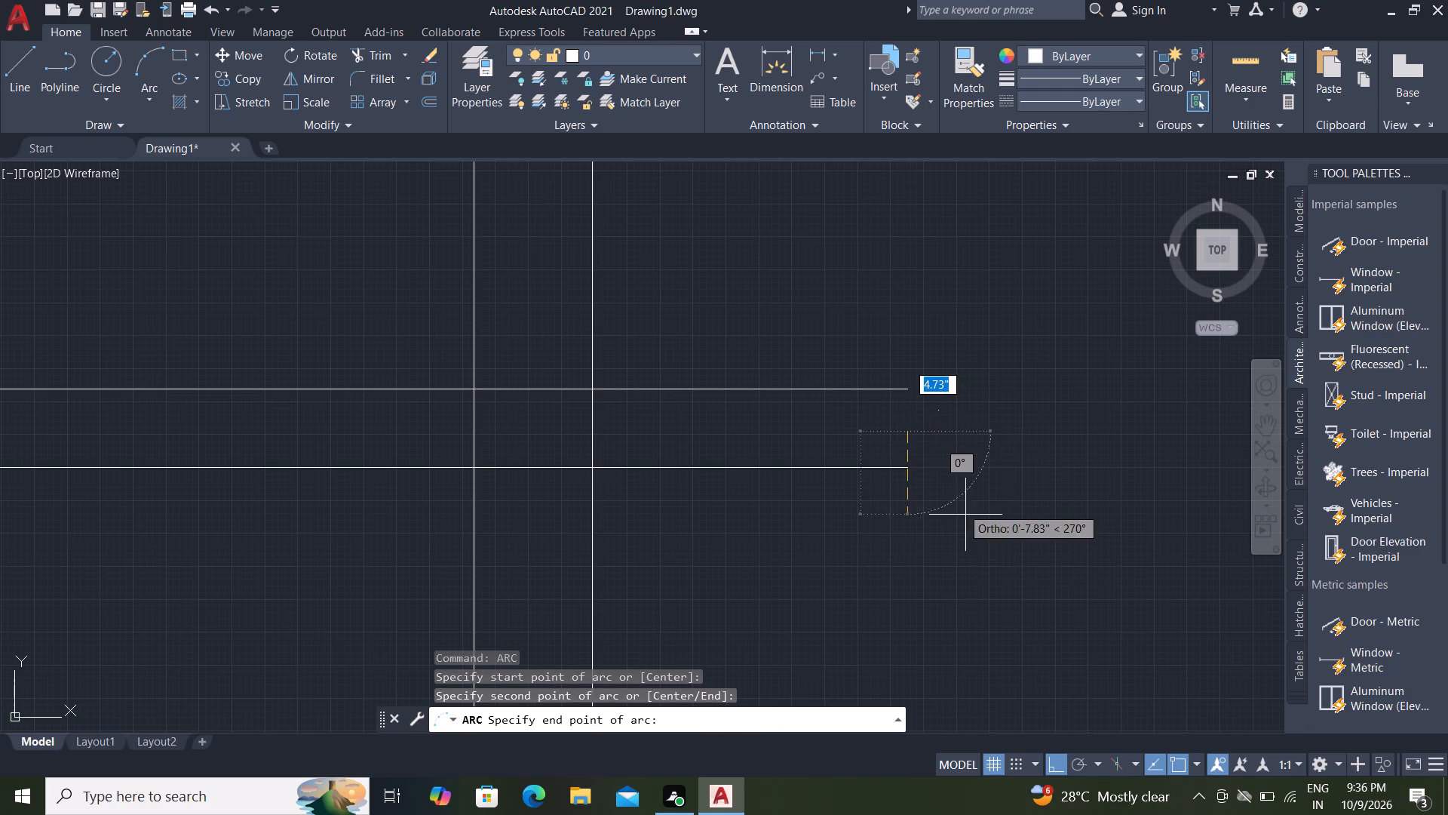
scroll(940, 443, up, 3)
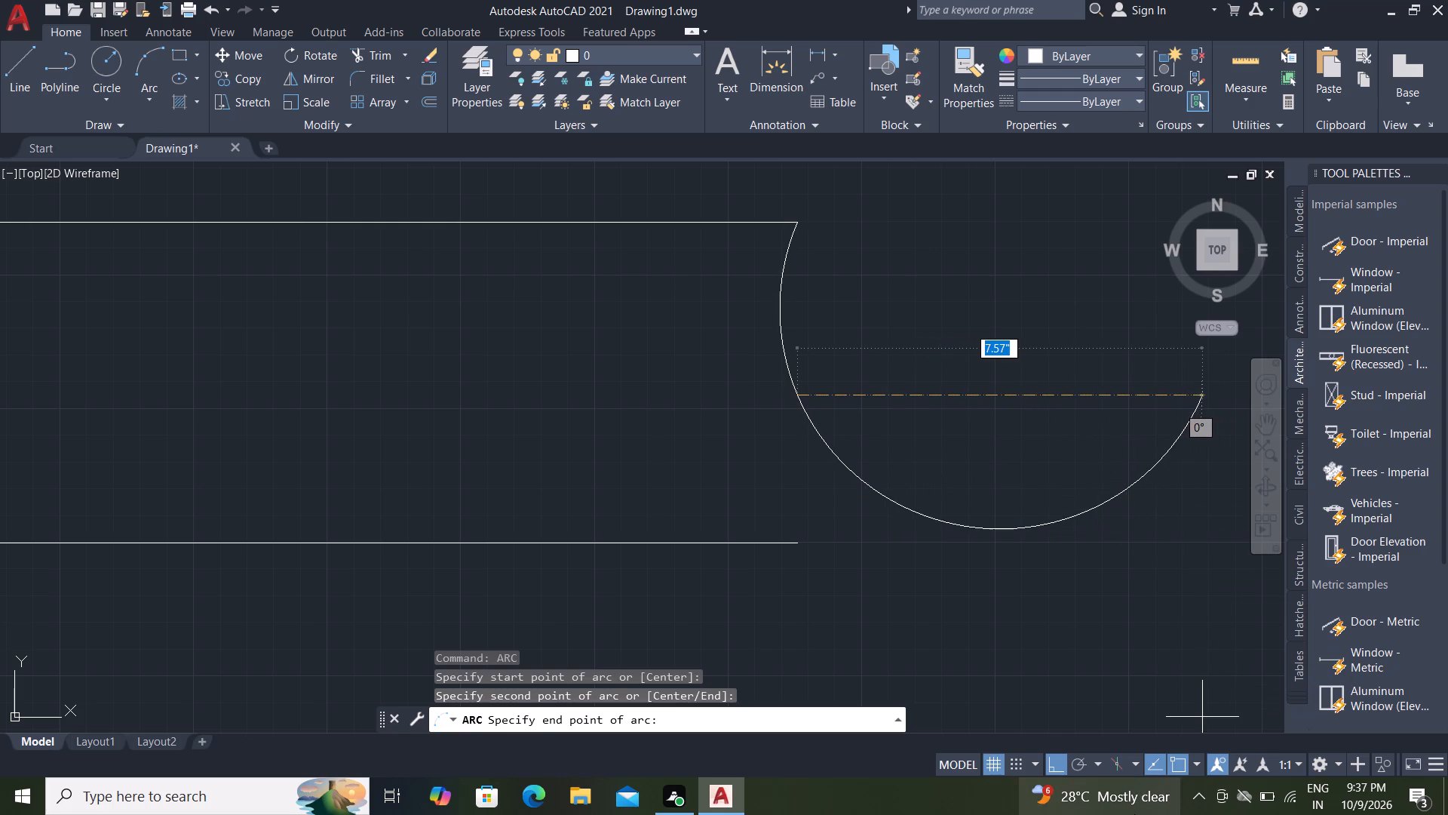
scroll(1008, 563, down, 3)
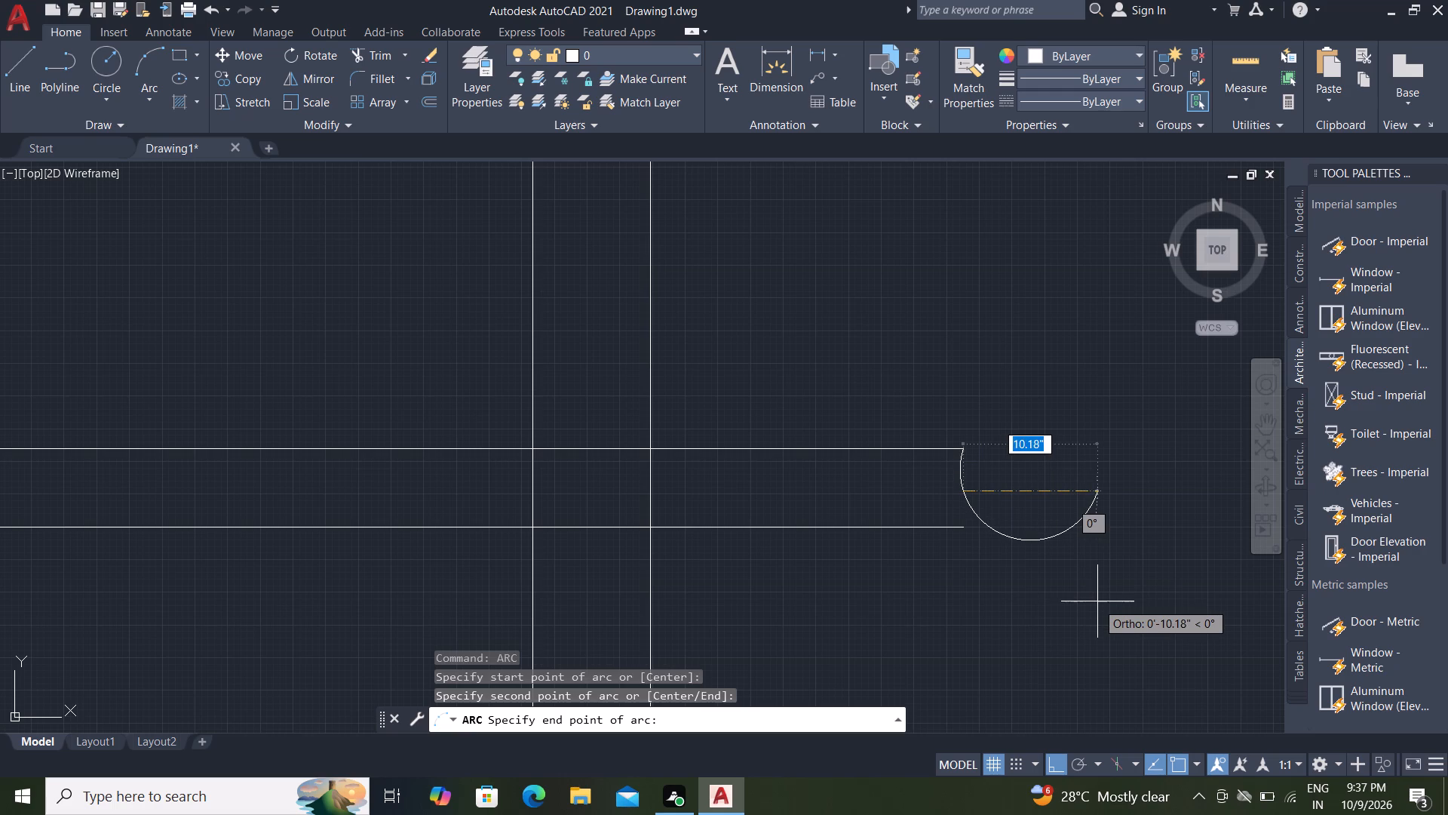
click(1129, 552)
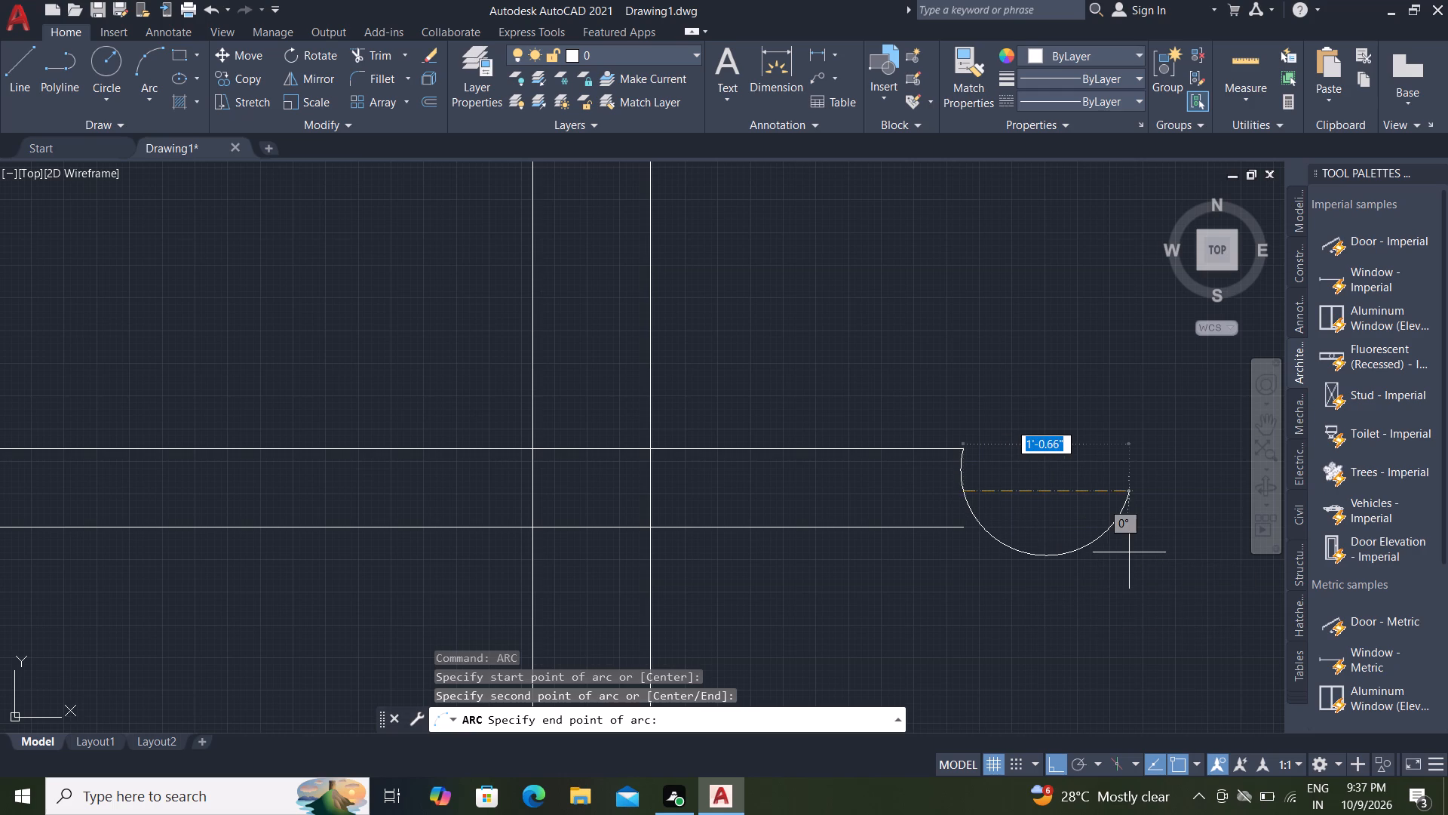
Extend the lower outlet pipe line to meet the arc.
key(e)
key(x)
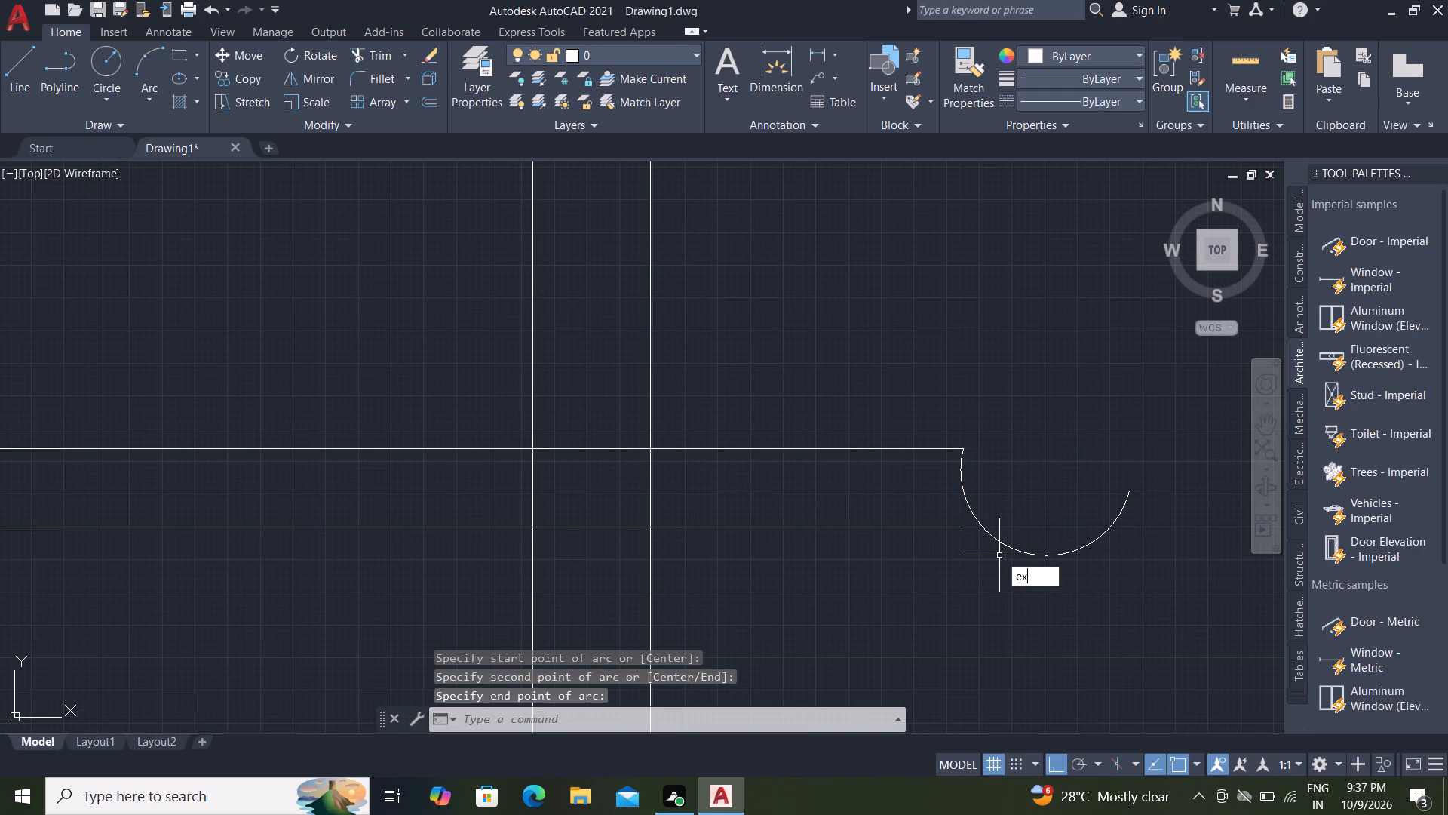
key(space)
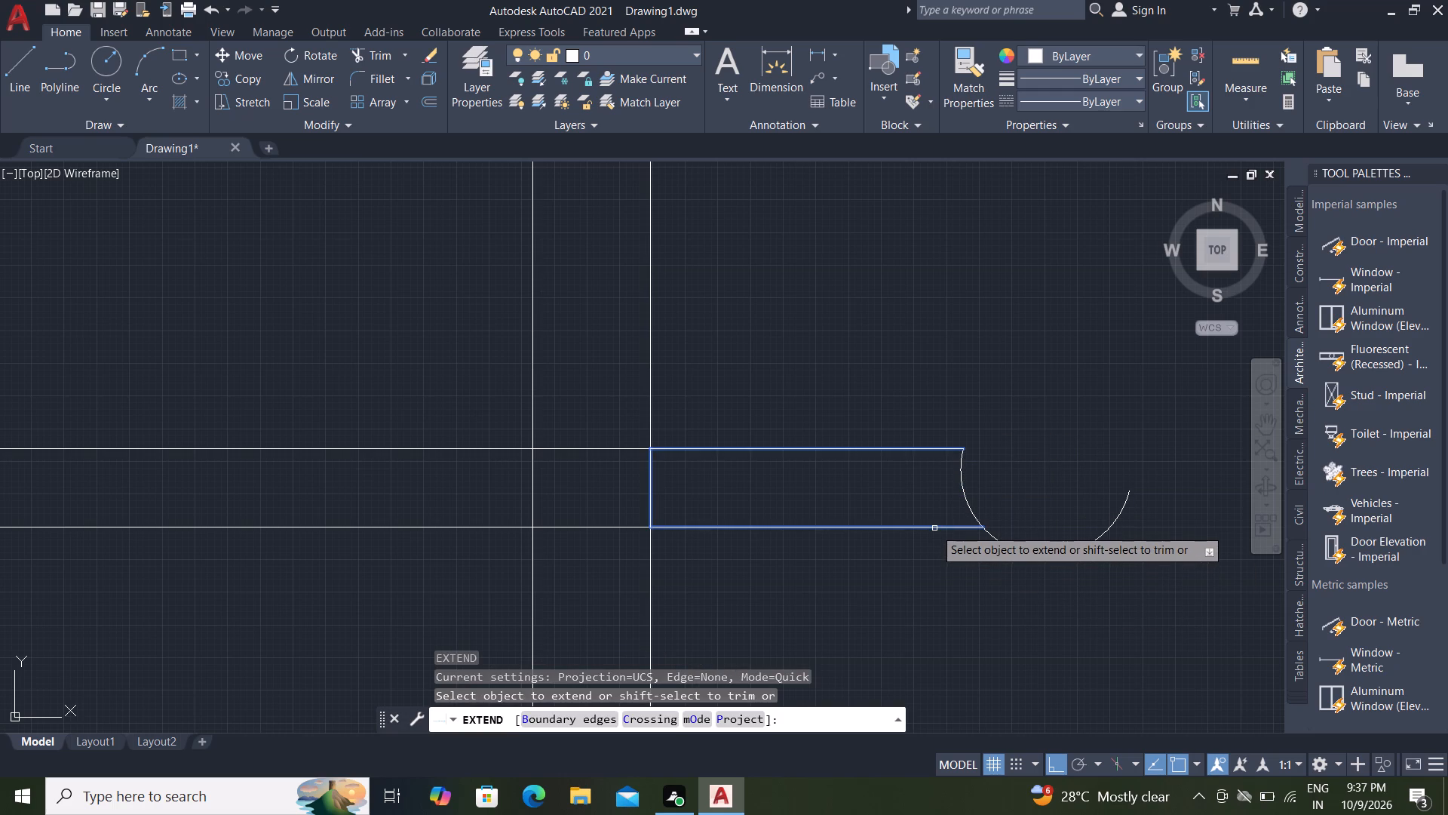
click(934, 528)
key(Escape)
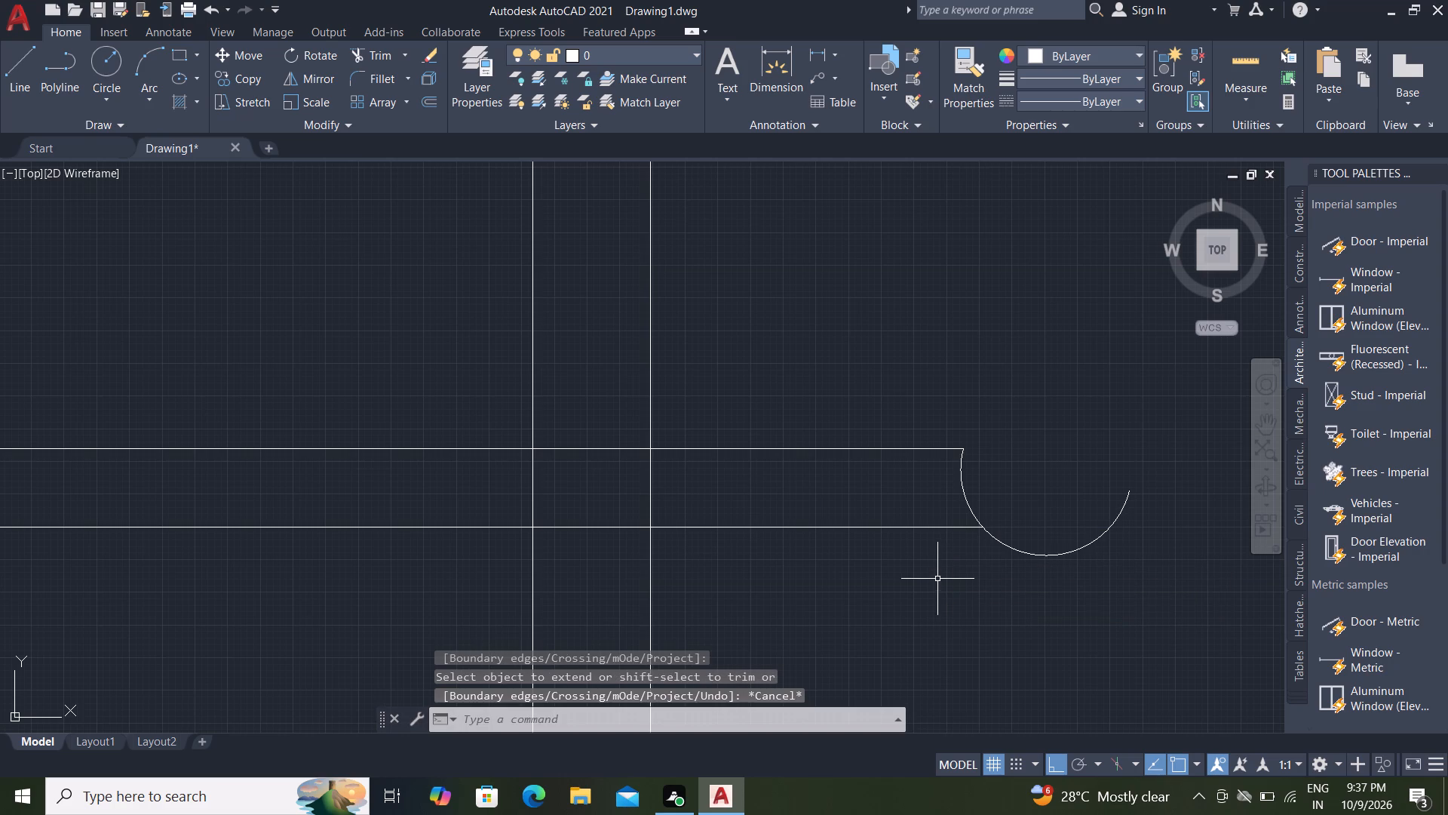
Trim off the part of the arc beyond the lower outlet pipe line.
key(t)
text(r)
key(space)
click(1034, 510)
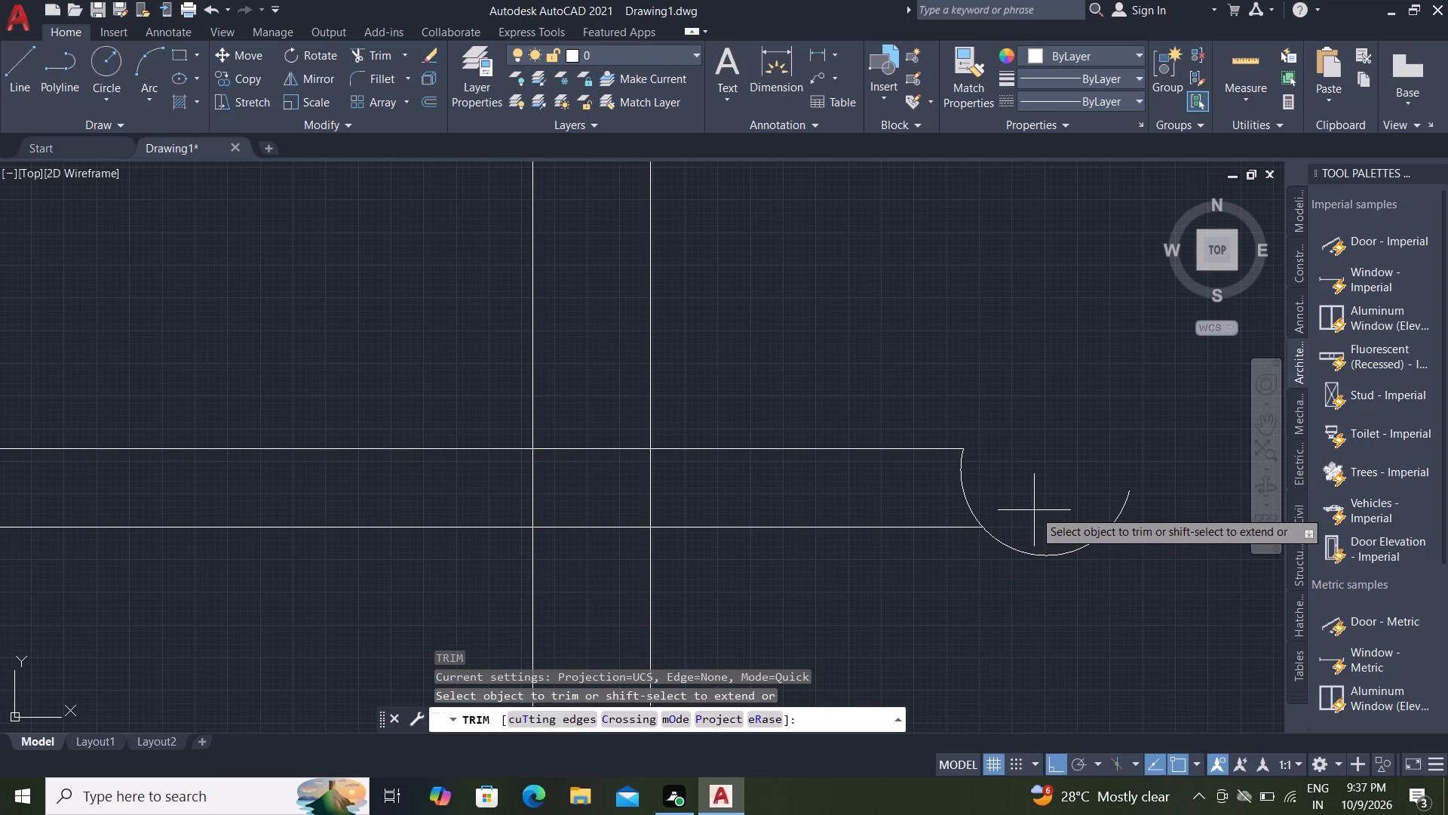
click(1035, 583)
key(Escape)
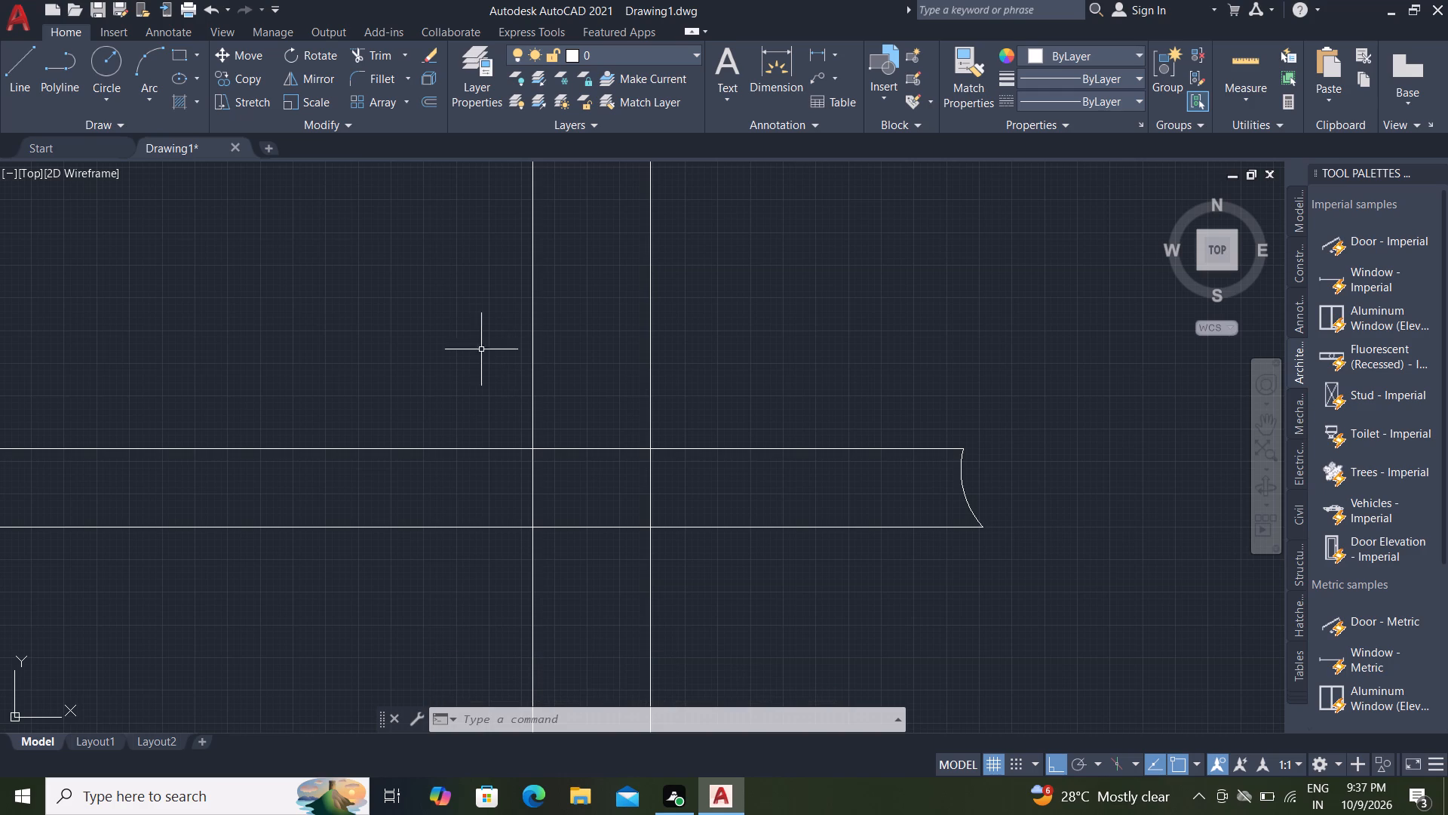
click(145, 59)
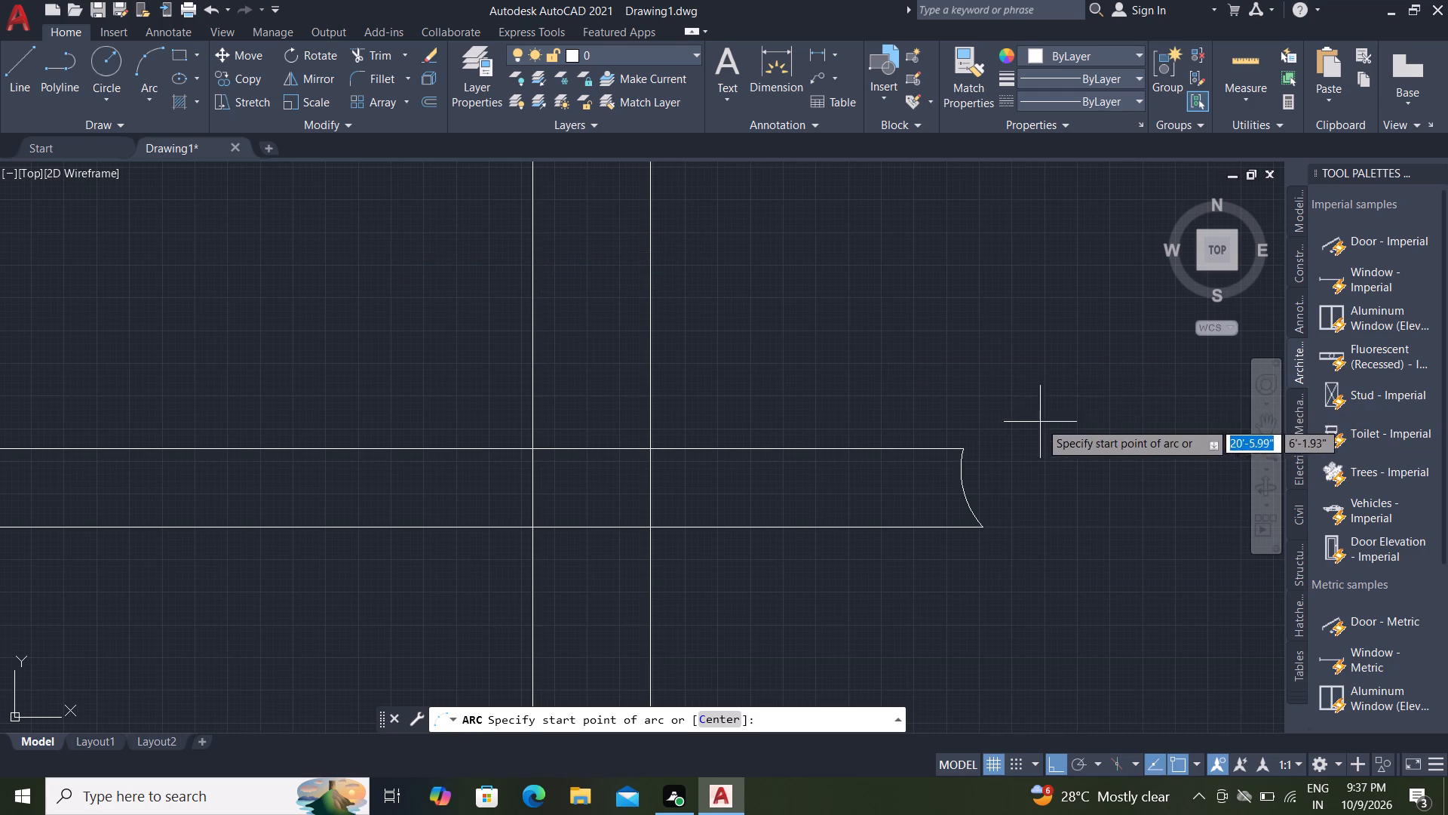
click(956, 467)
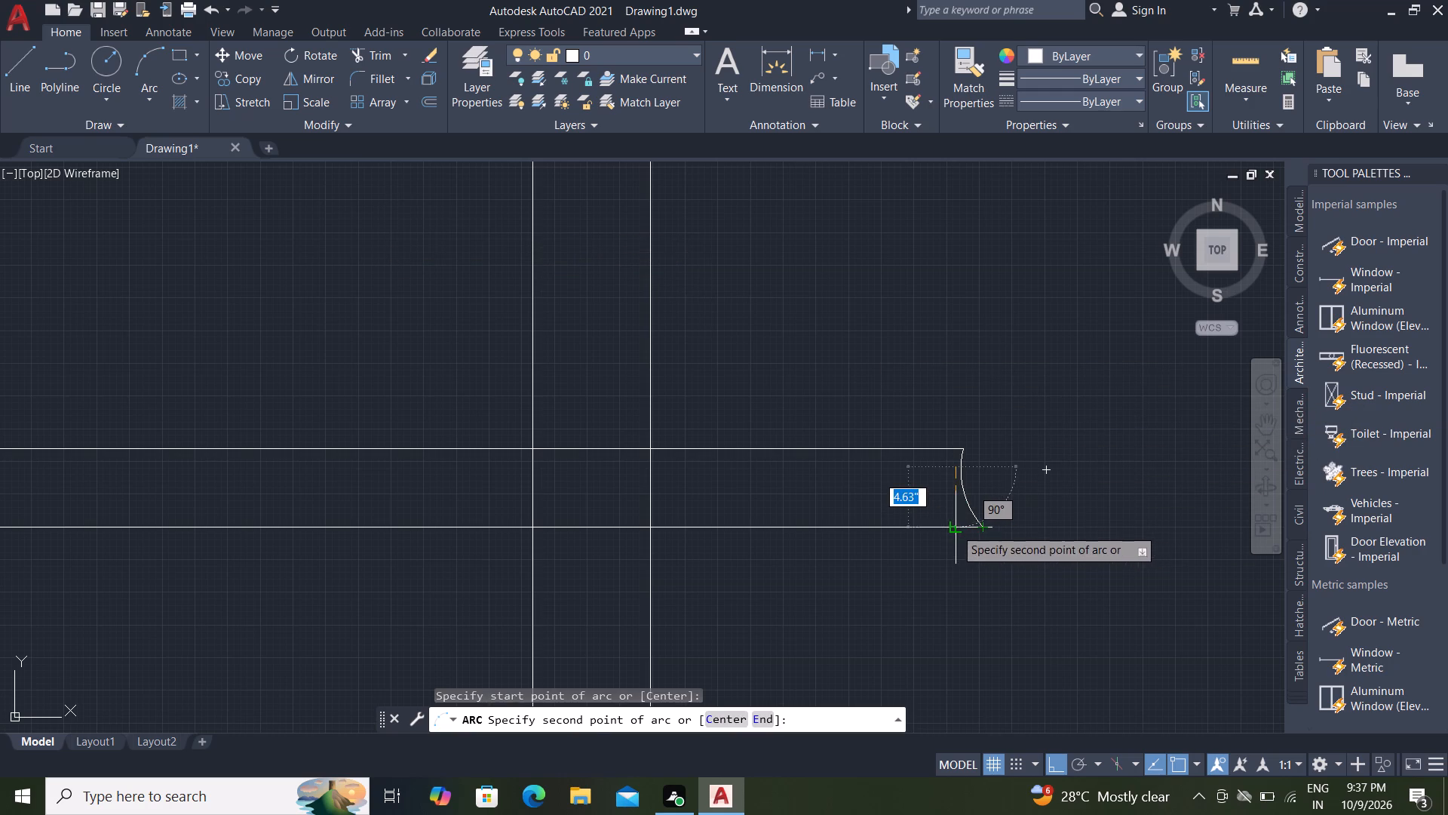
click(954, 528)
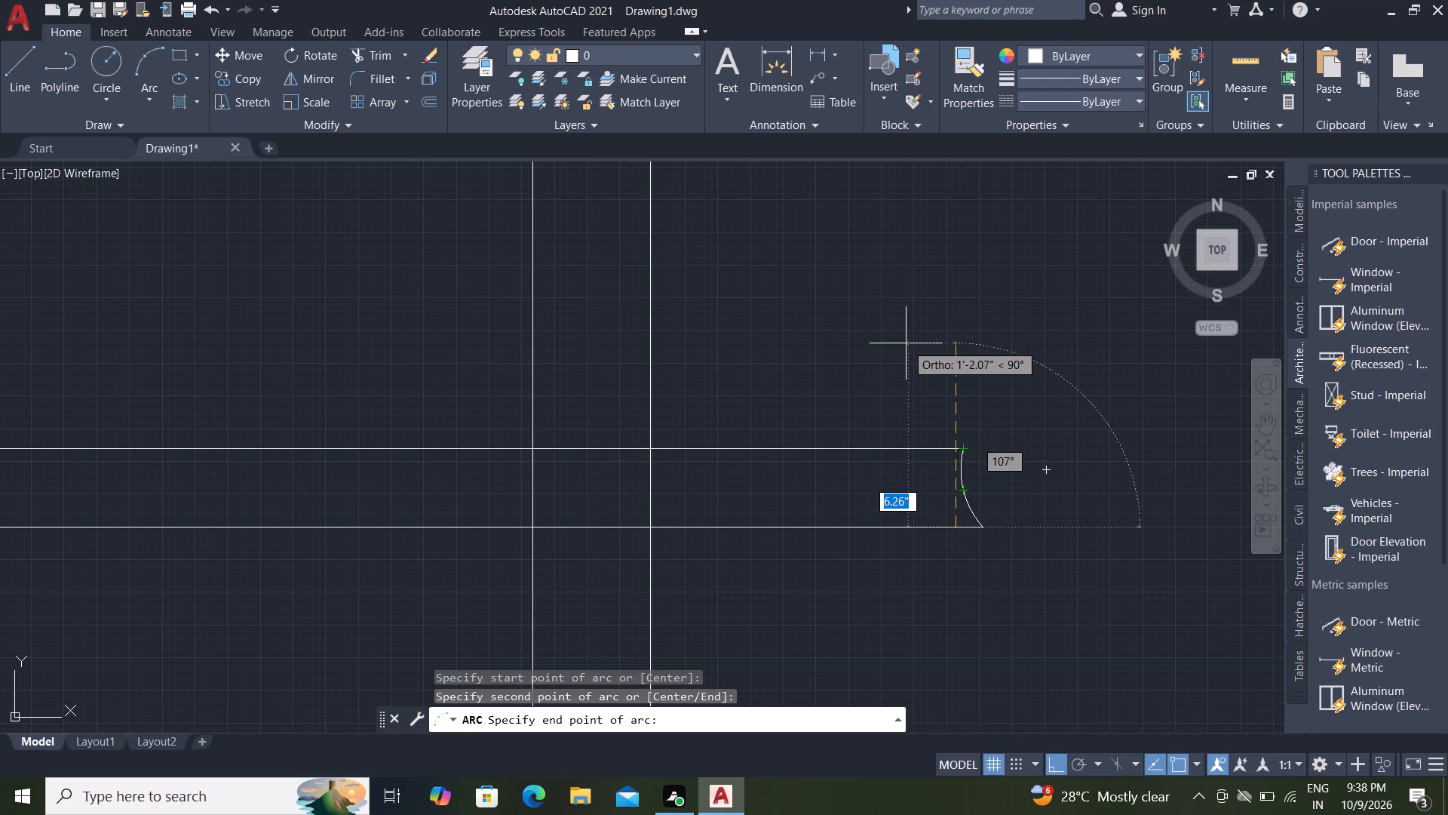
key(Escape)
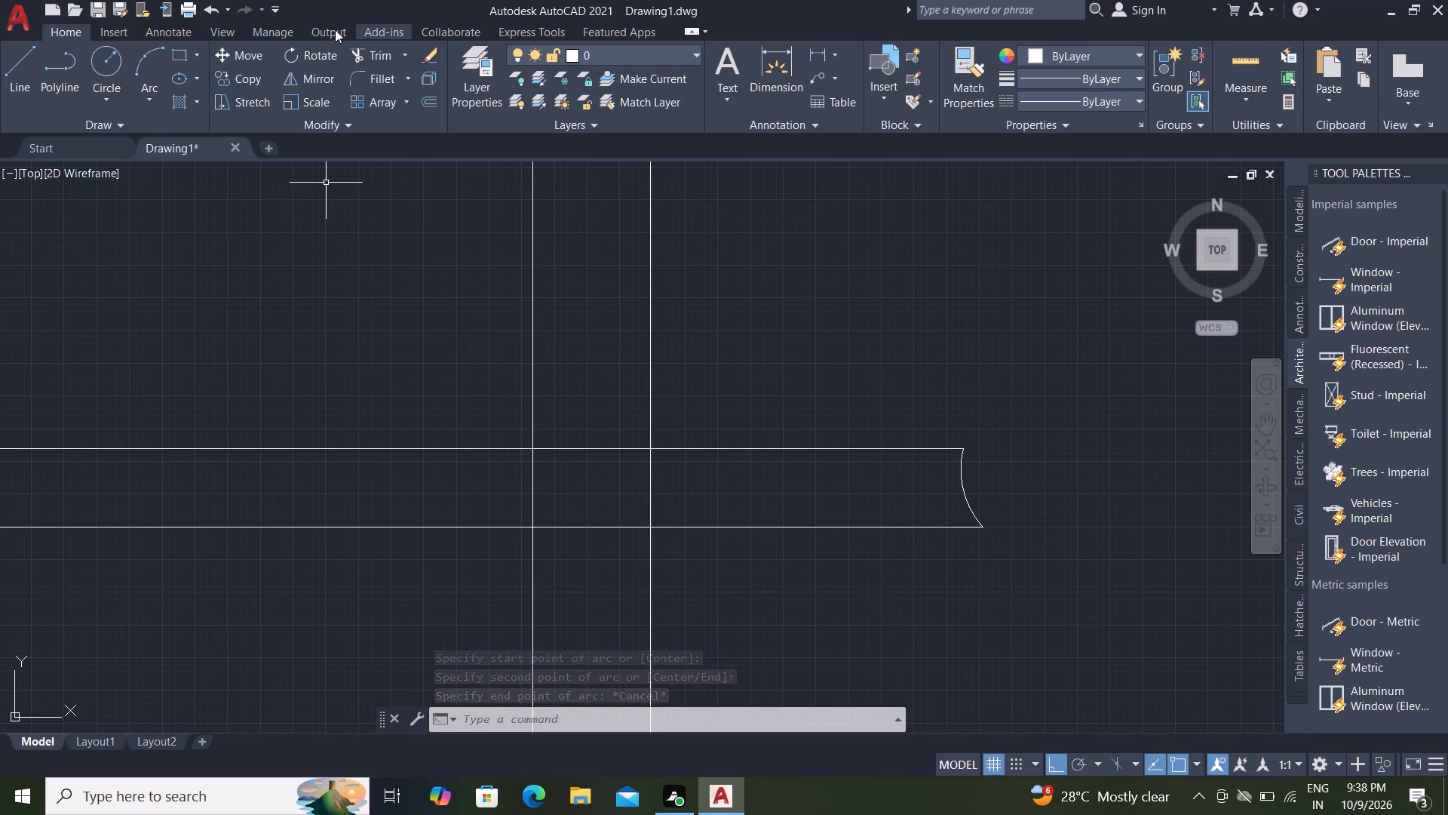
Draw a three-point arc from the upper pipe line's end, through the lower line 6" below, ending on the upper line about 3'-5" back.
click(136, 56)
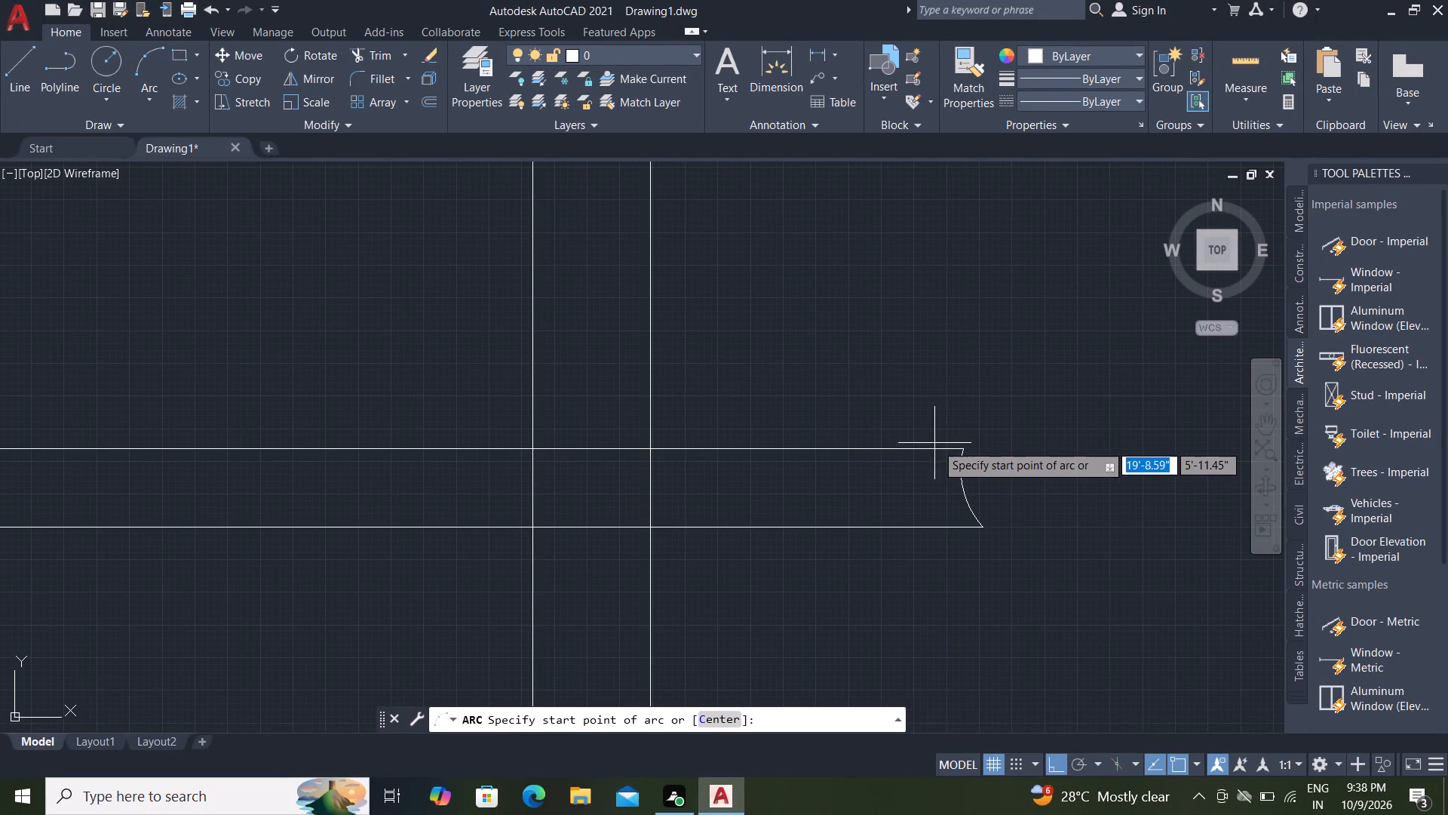
click(965, 447)
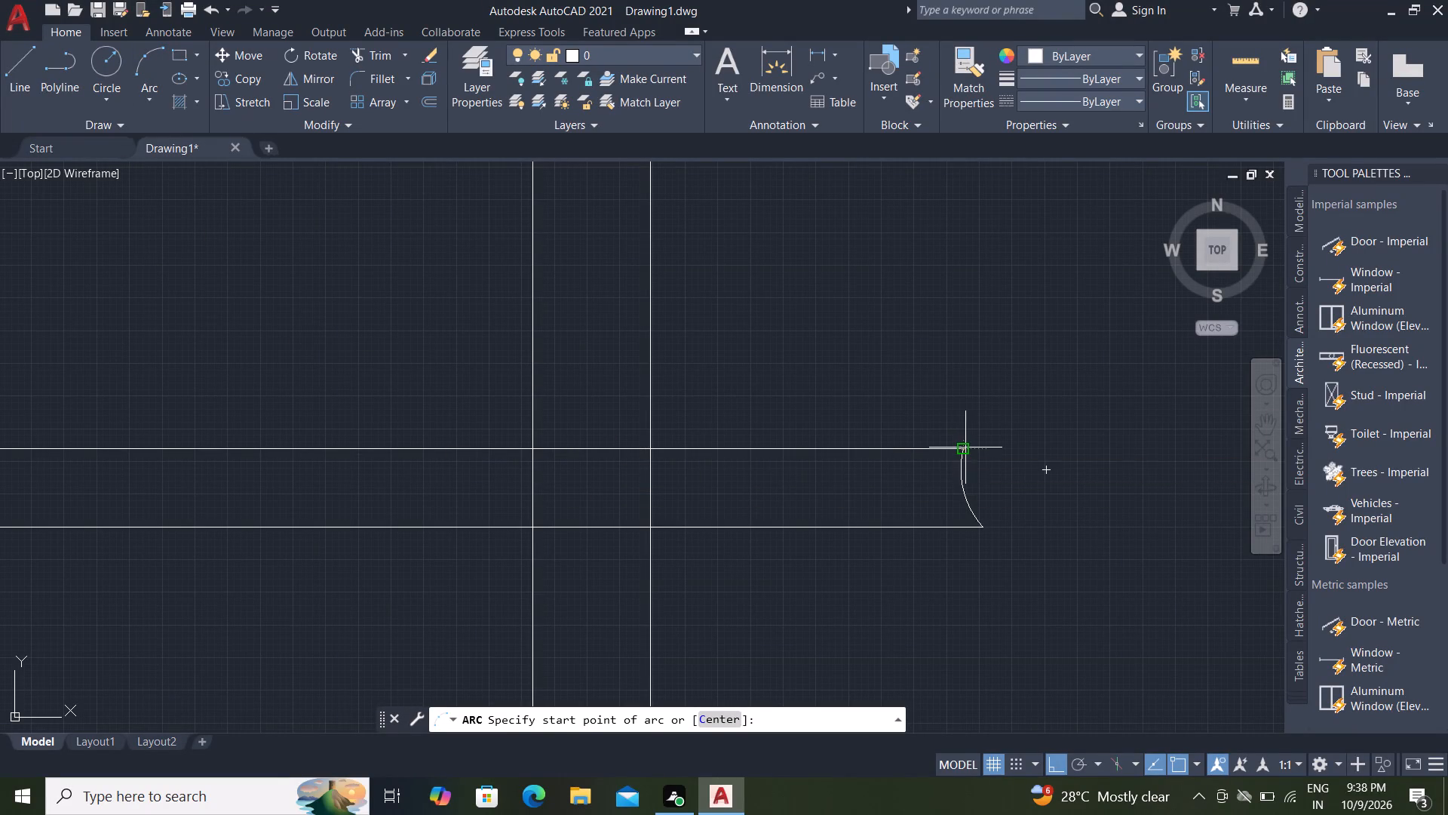
click(962, 531)
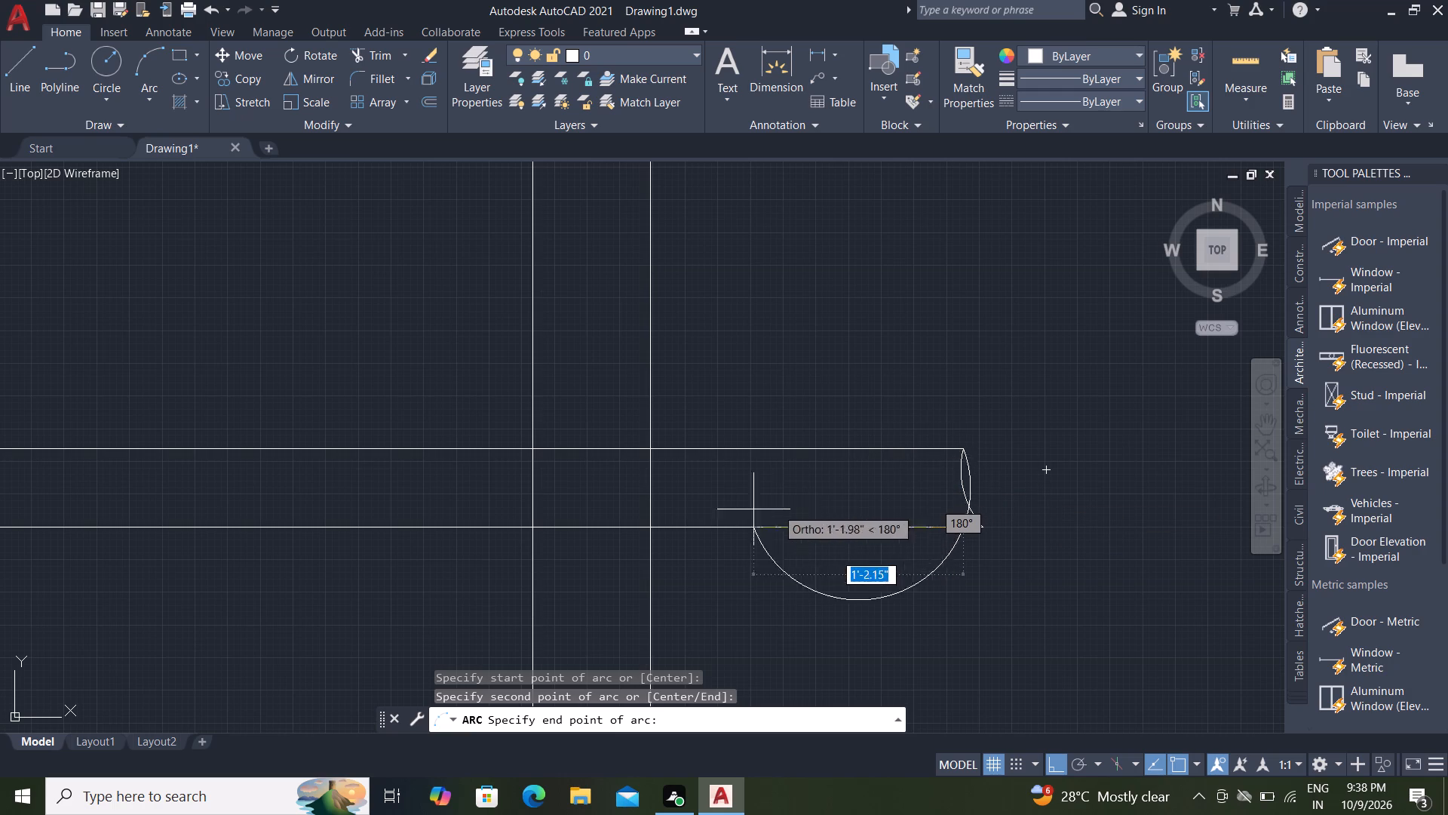
click(425, 444)
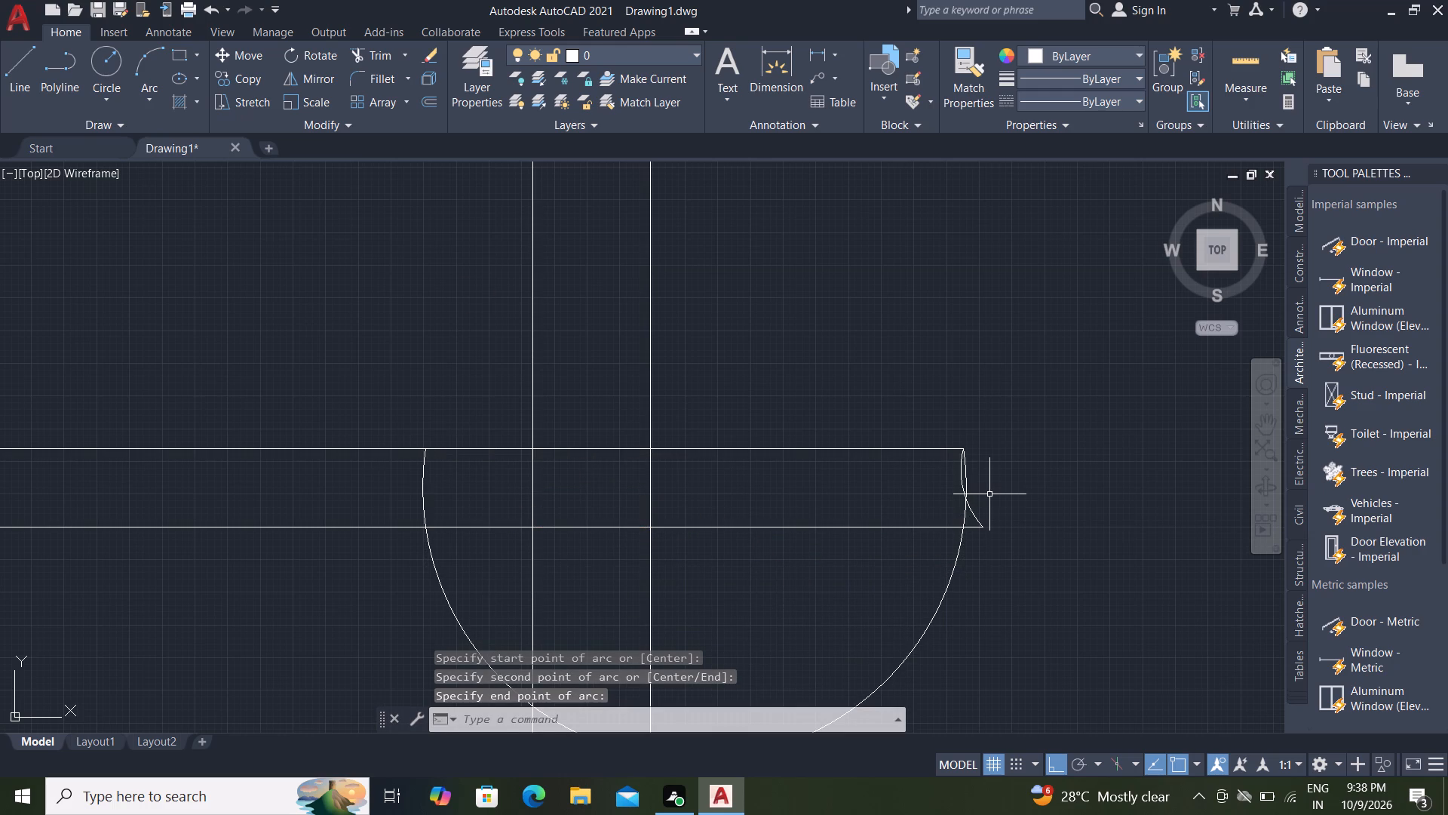
key(Escape)
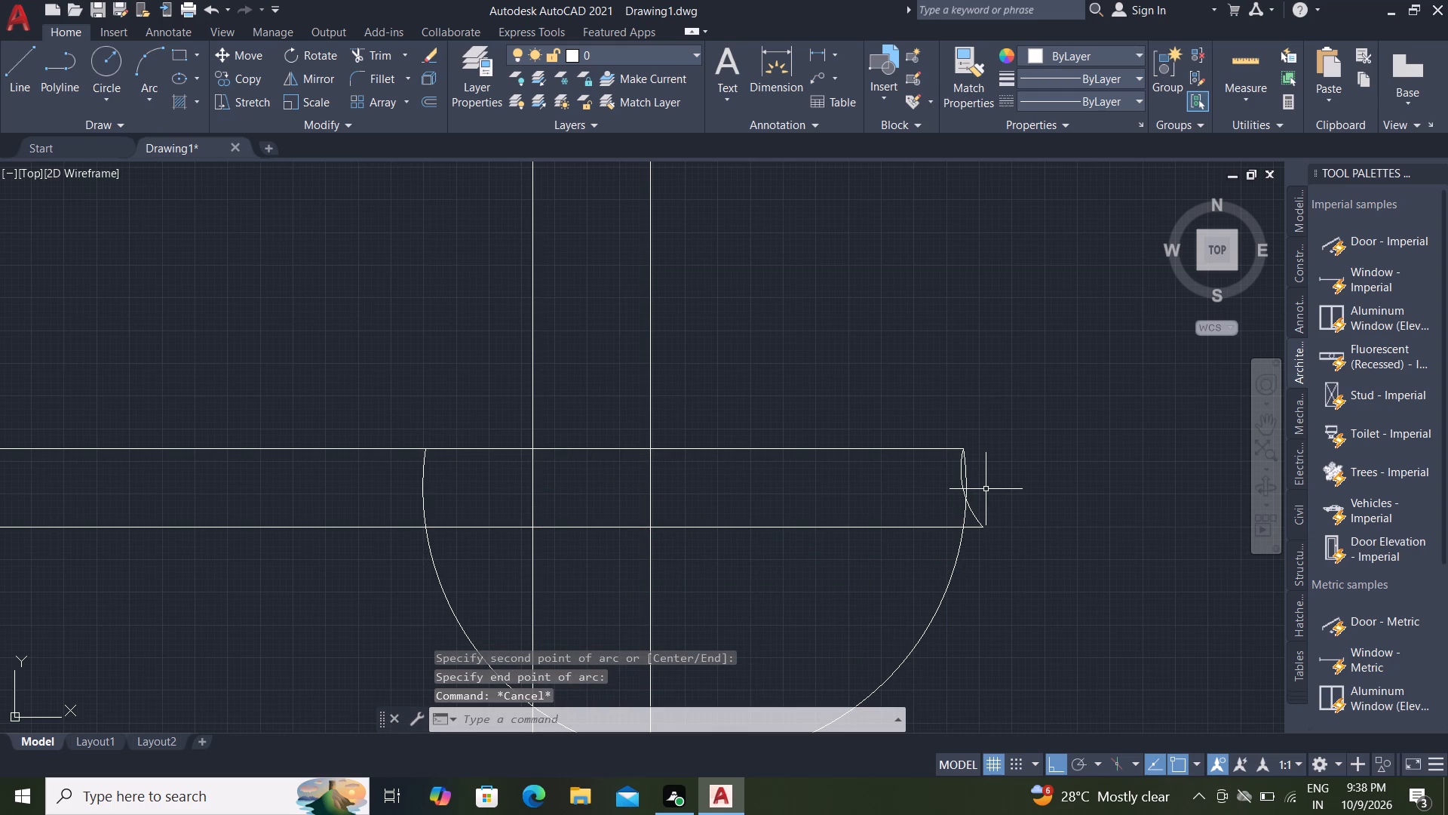
Trim away the arc pieces at the outlet pipe's end, down to the lower pipe line.
text(tr)
key(space)
scroll(962, 485, up, 2)
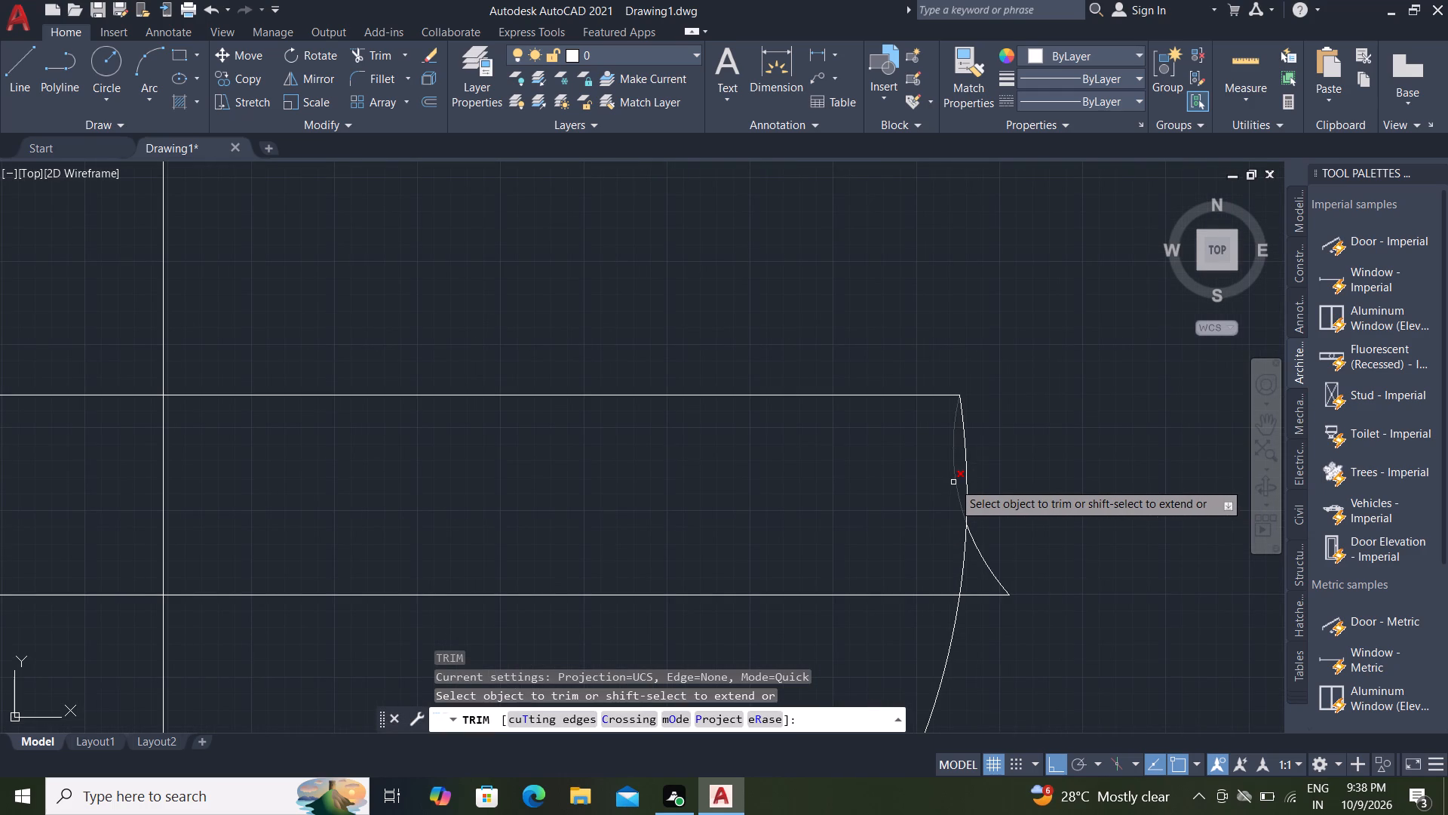
click(954, 482)
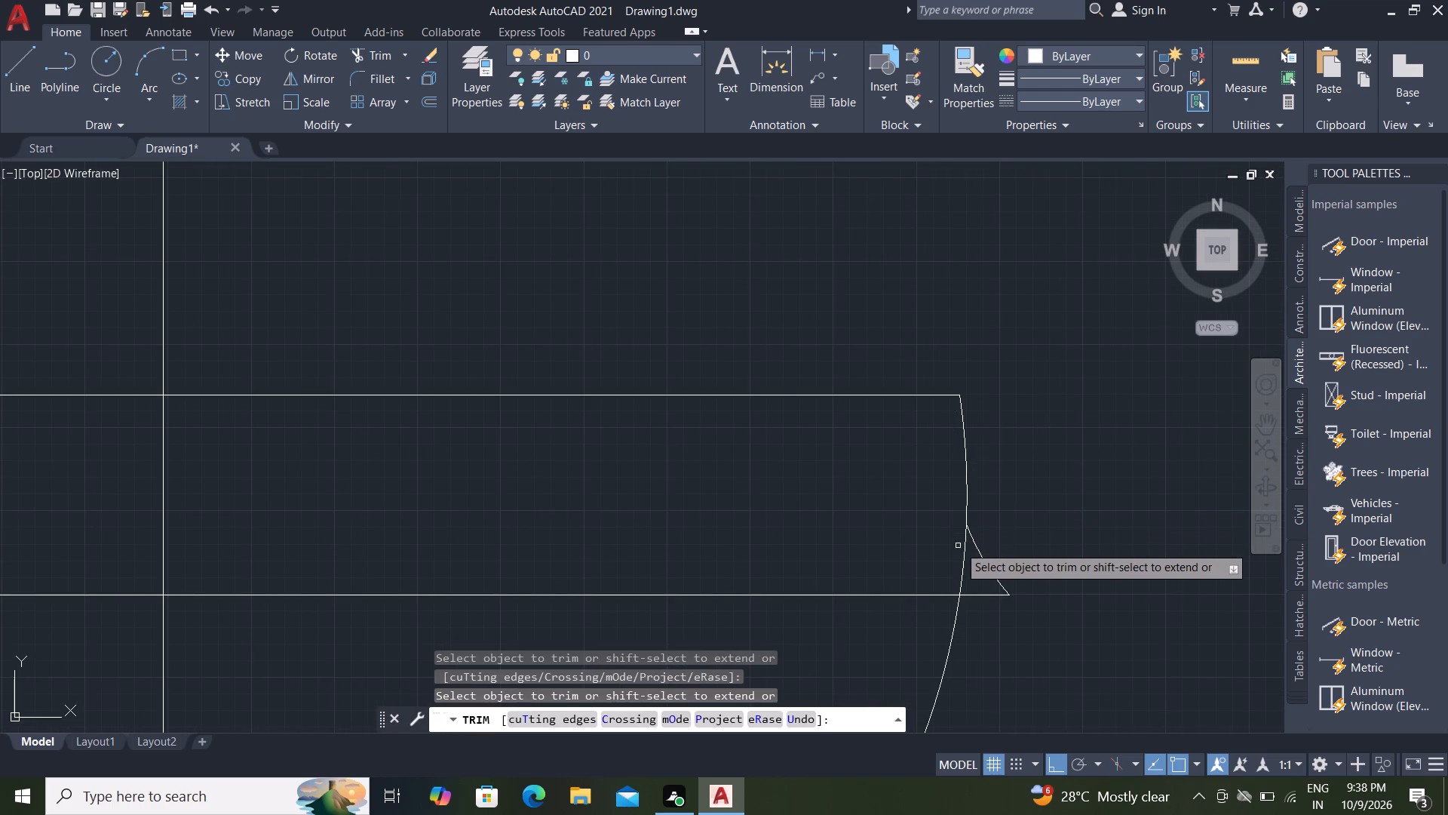
click(968, 553)
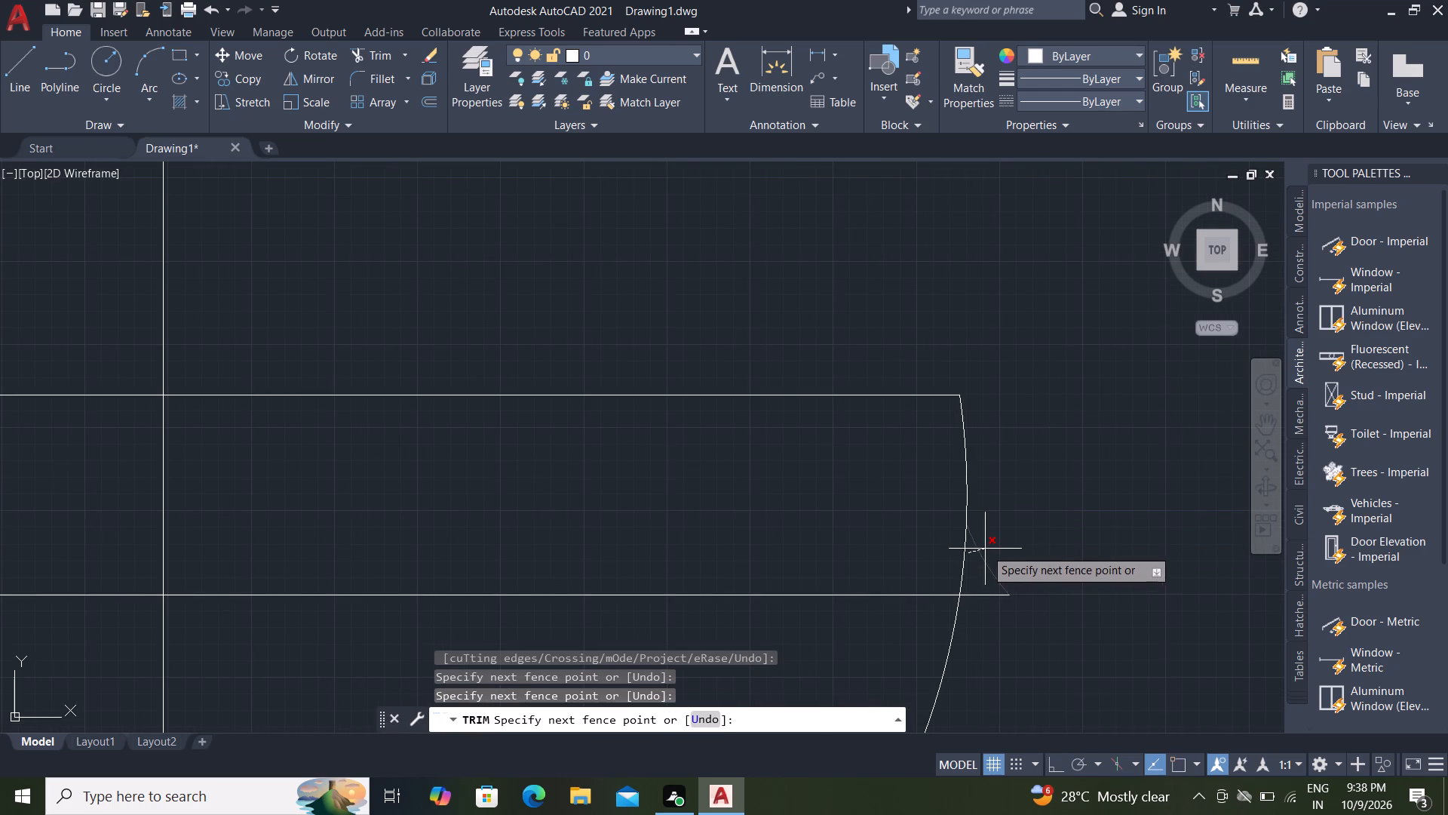
click(985, 549)
click(966, 541)
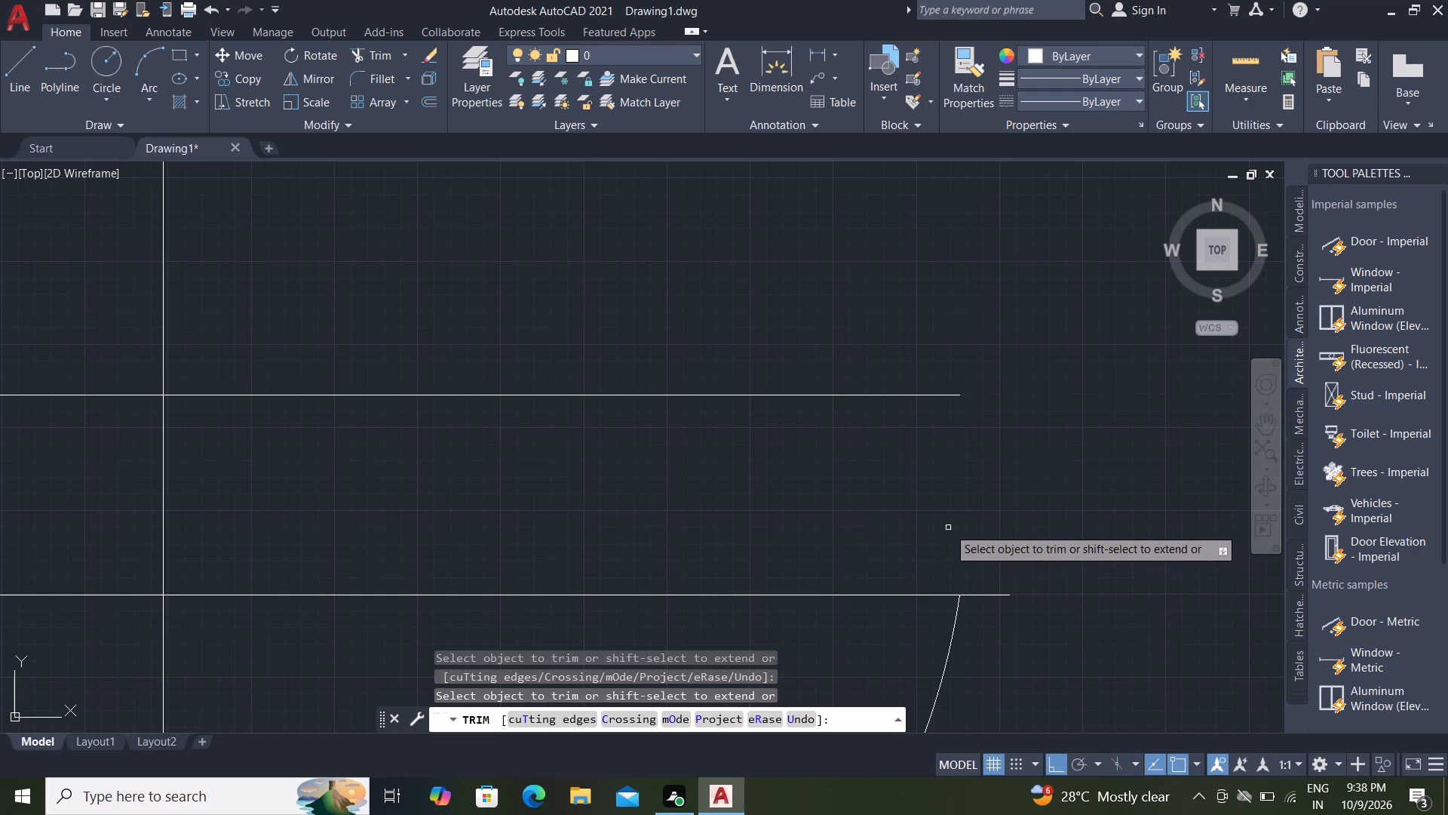
scroll(949, 526, down, 2)
key(Escape)
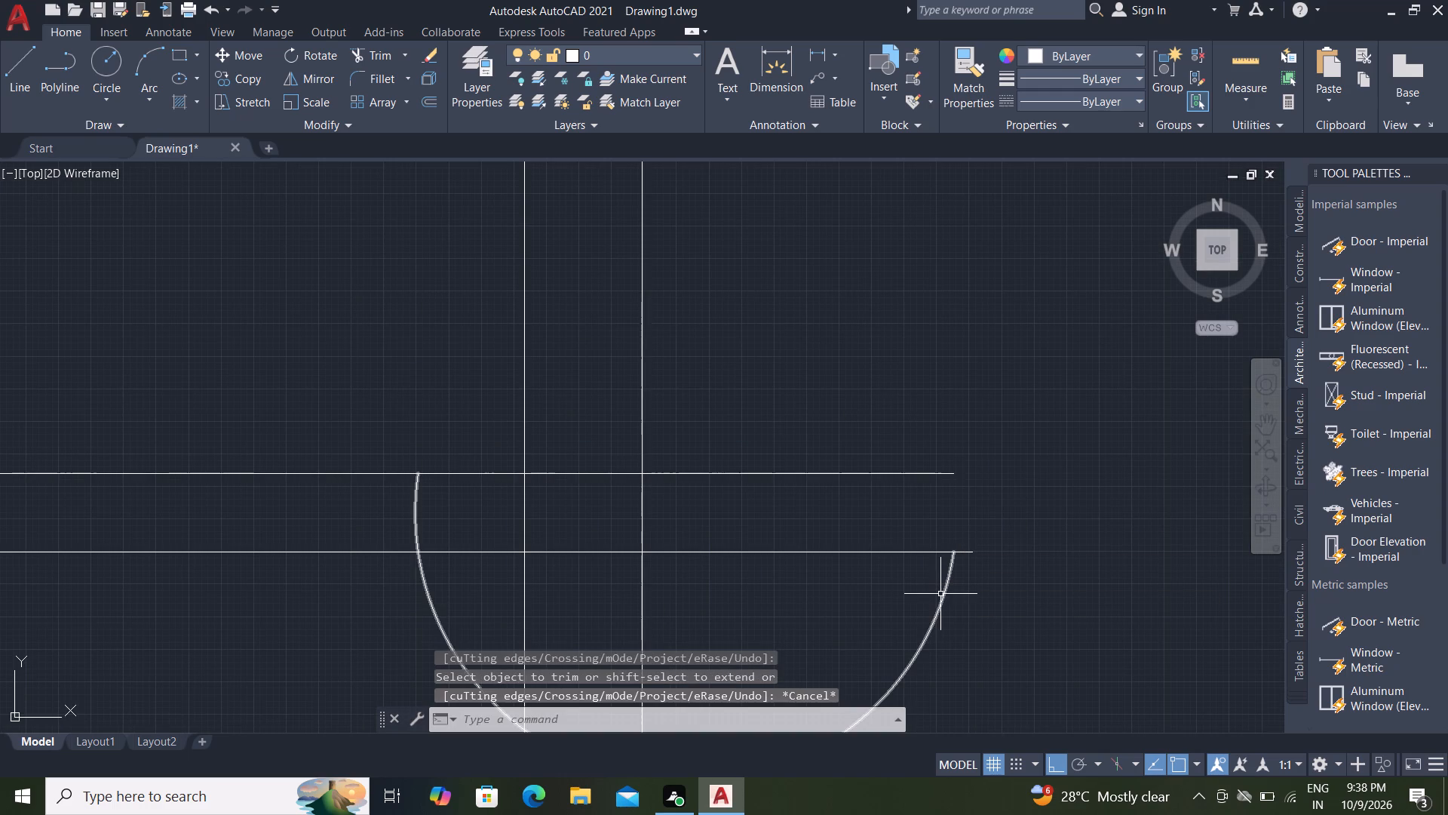
Erase the remaining part of the large arc below the outlet pipe.
click(940, 594)
key(Delete)
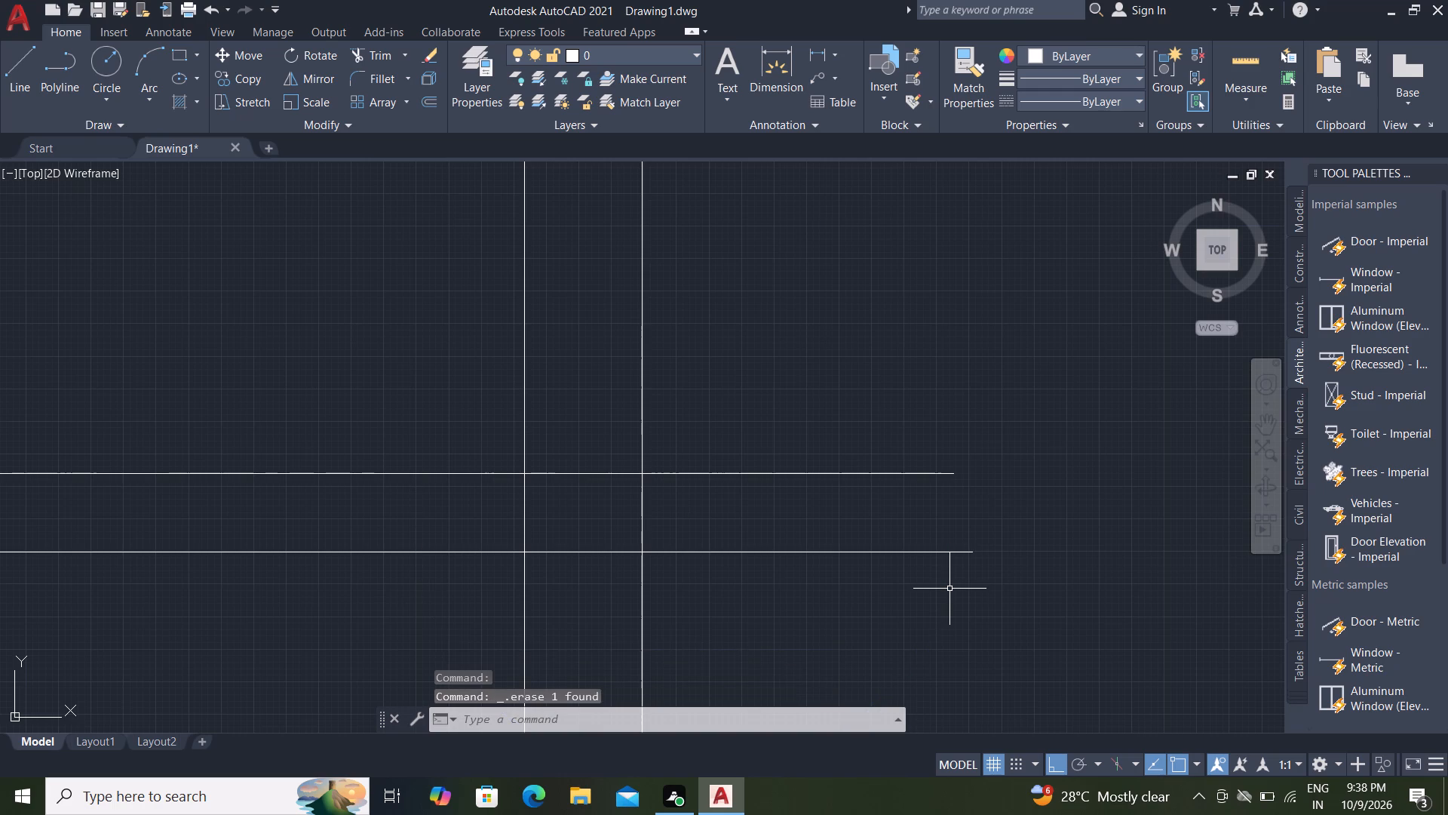
Draw a three-point arc from the upper pipe line's end, through the lower line 6" below, ending about 4" beyond that point.
text(arc)
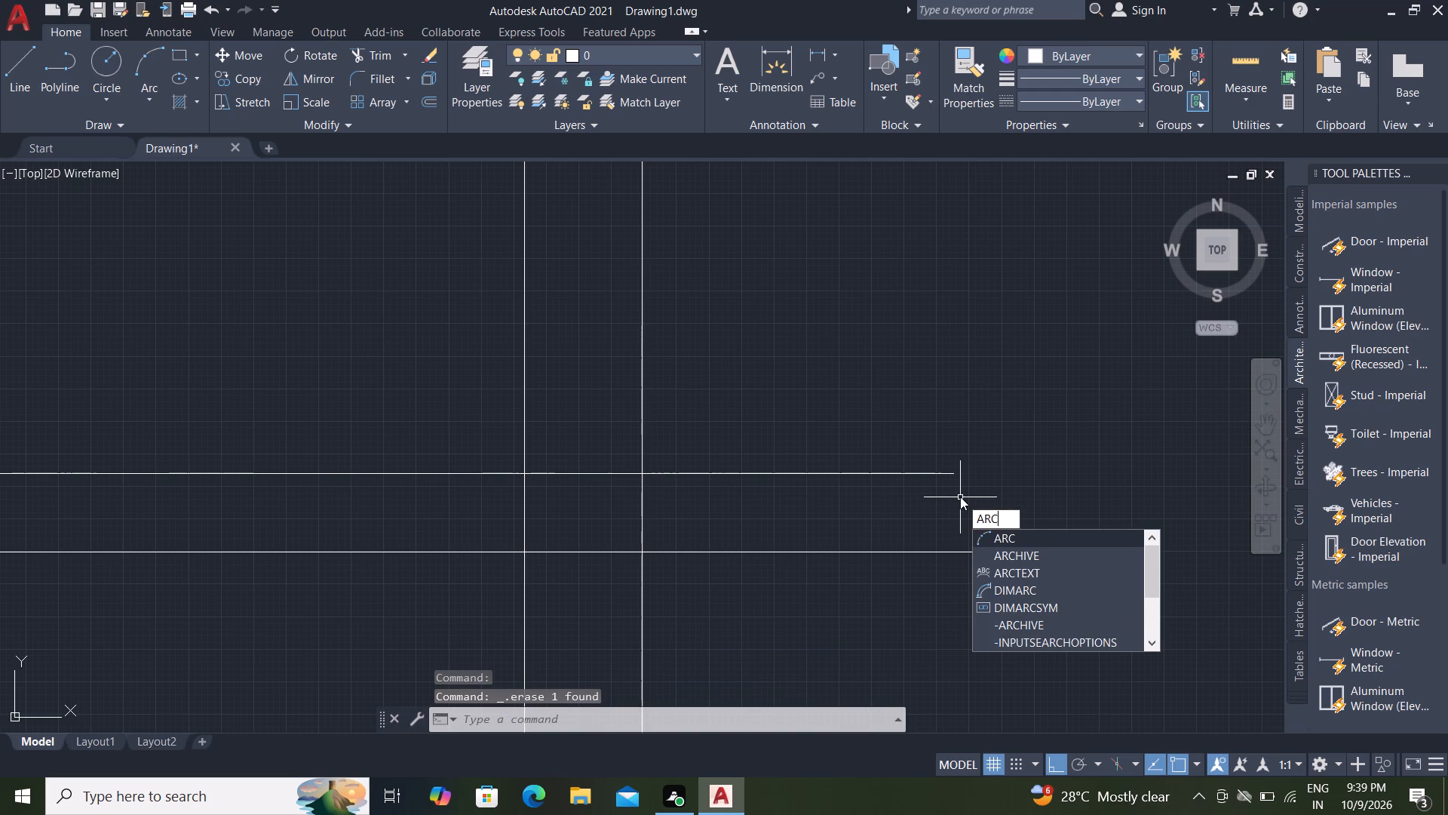
key(space)
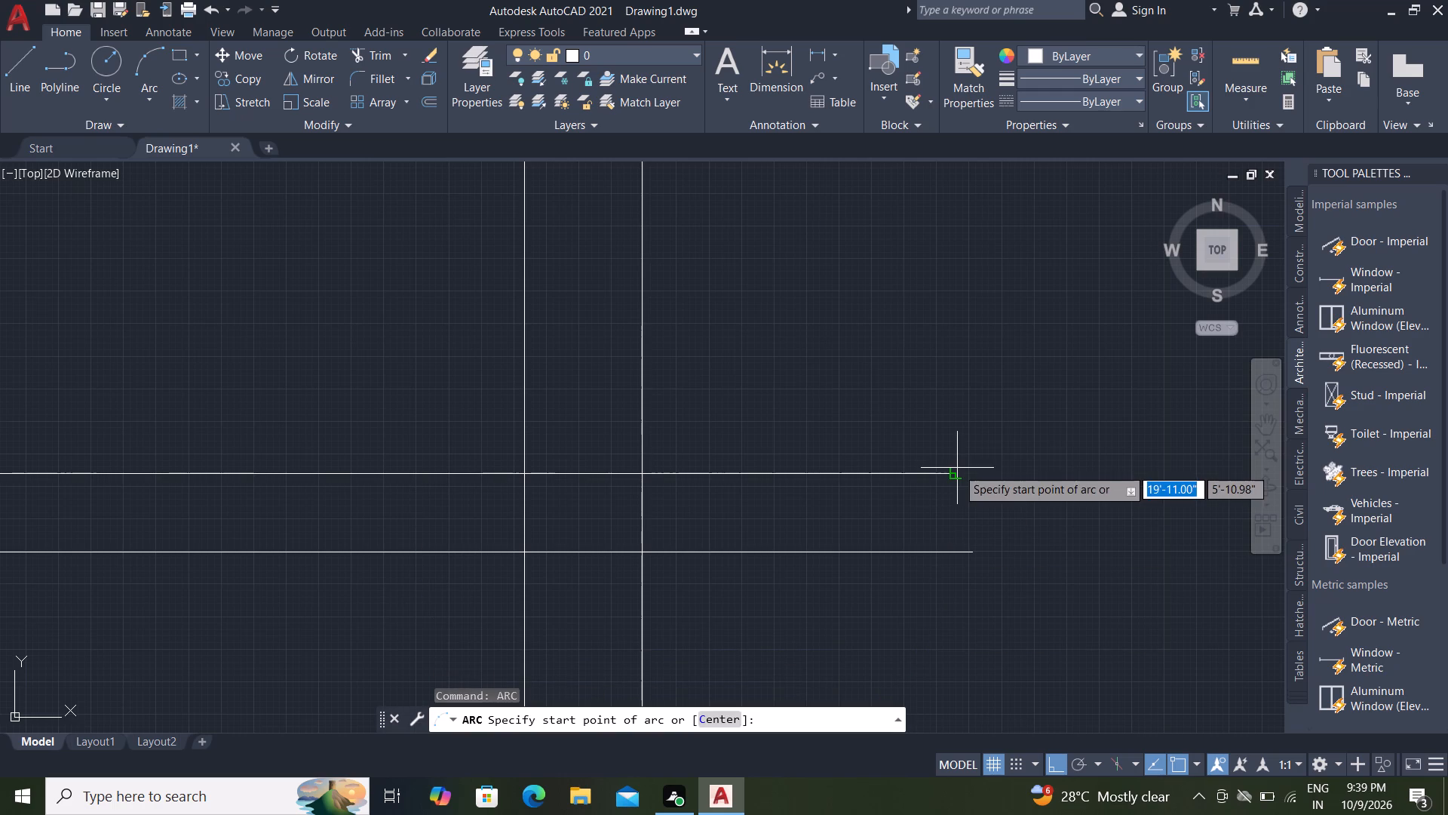
click(953, 470)
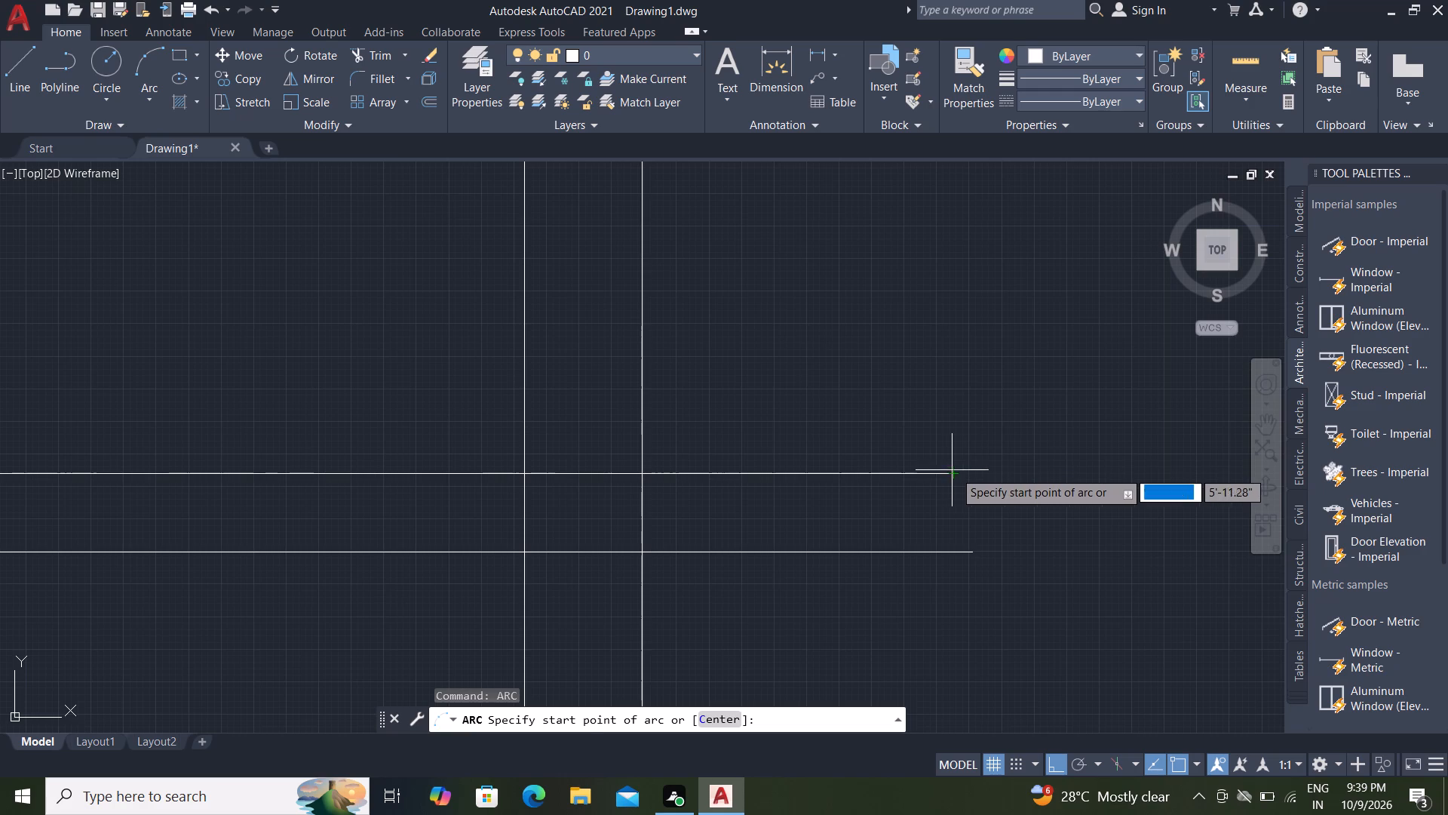
click(957, 553)
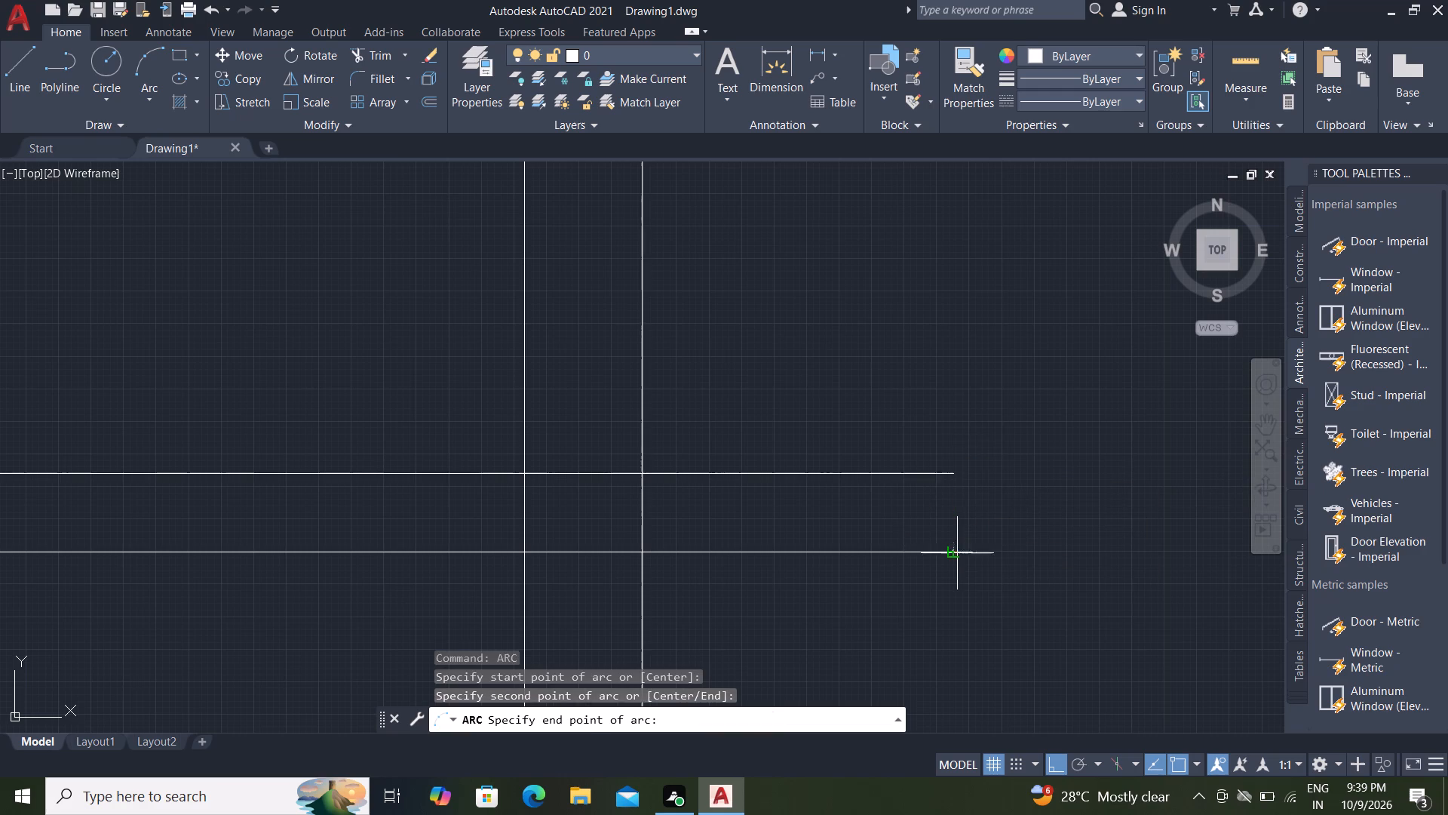
click(952, 475)
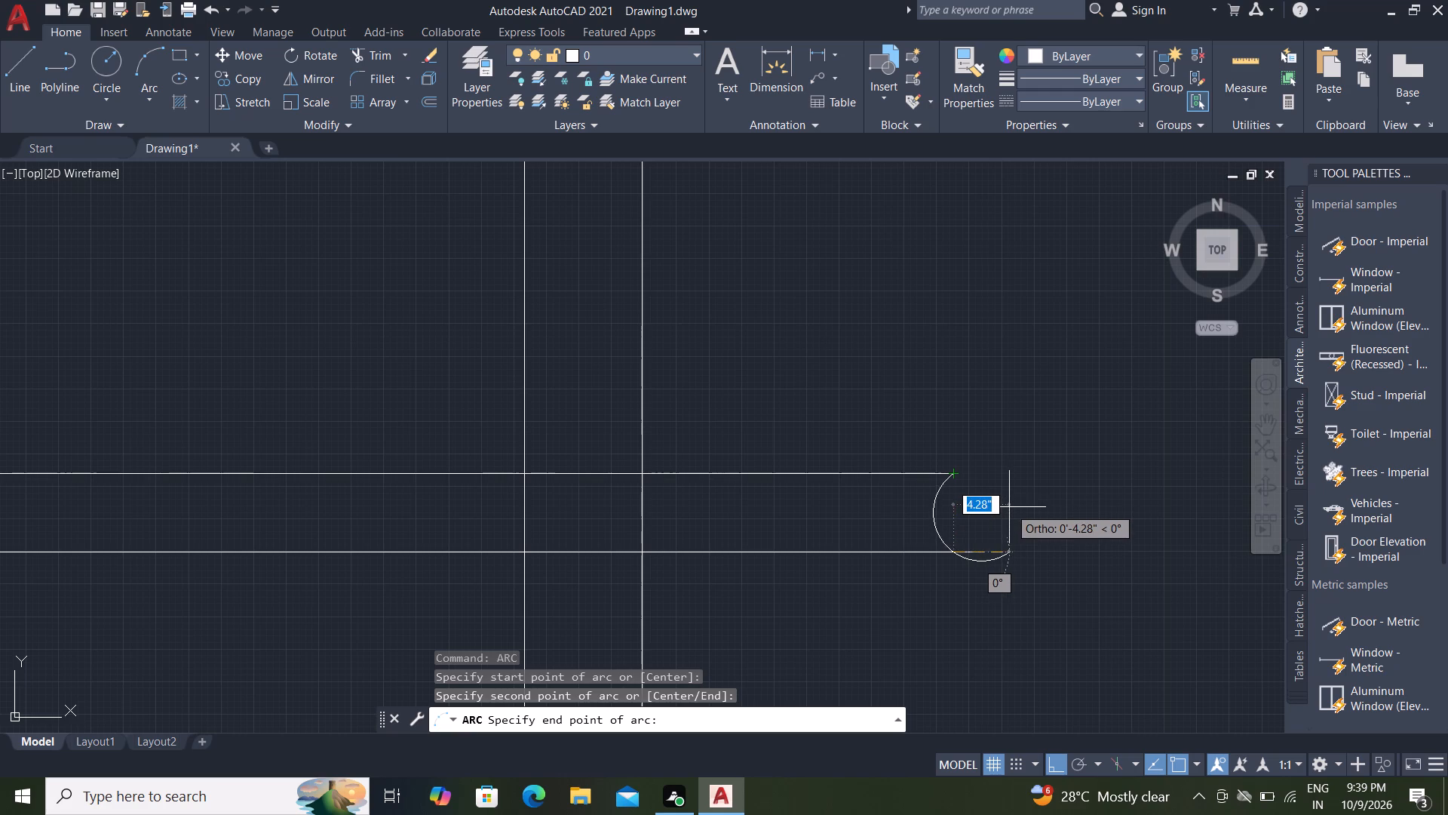
click(1006, 507)
key(Escape)
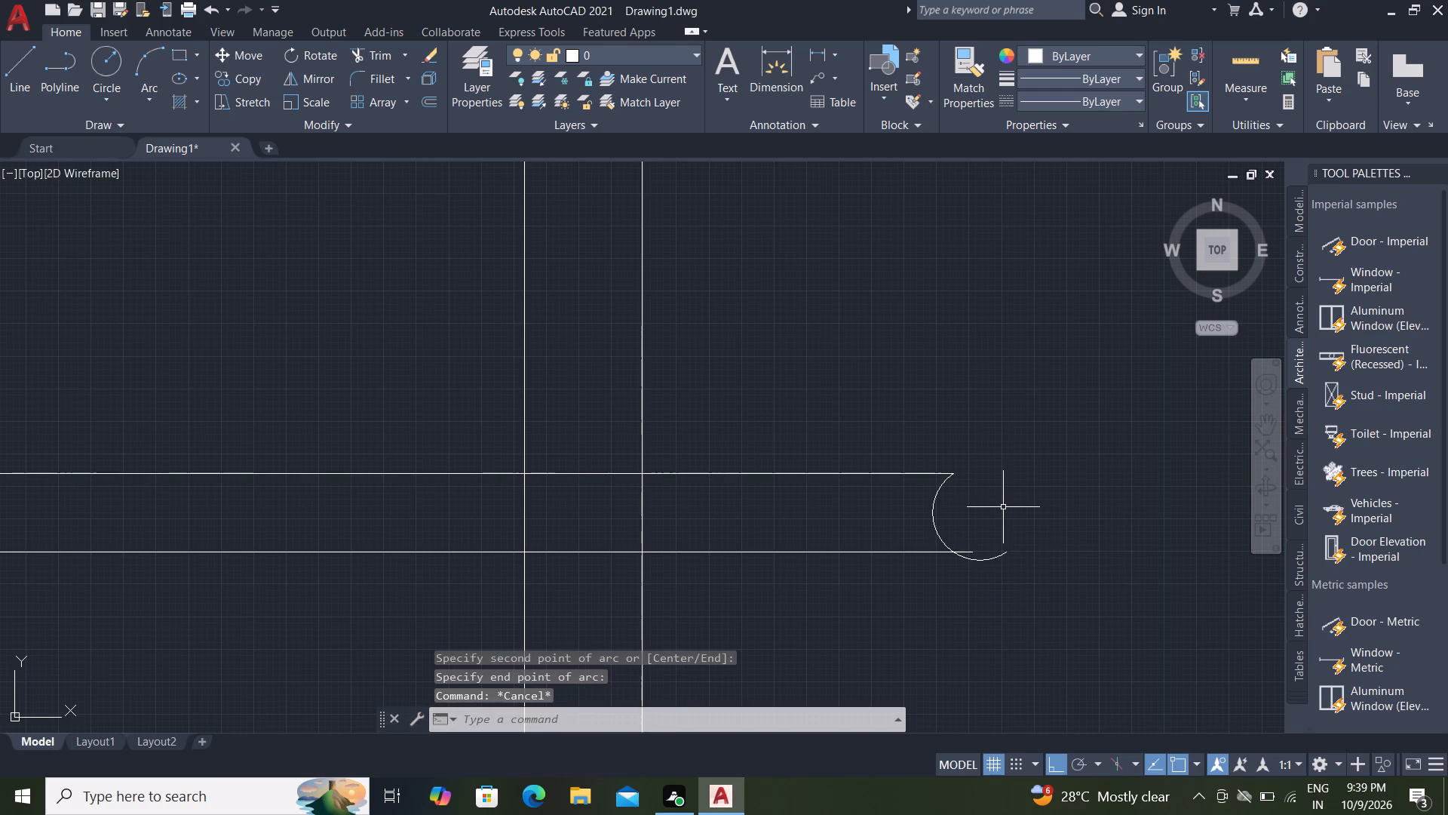
Trim off the part of the arc that extends past the lower outlet pipe line.
text(tr)
key(space)
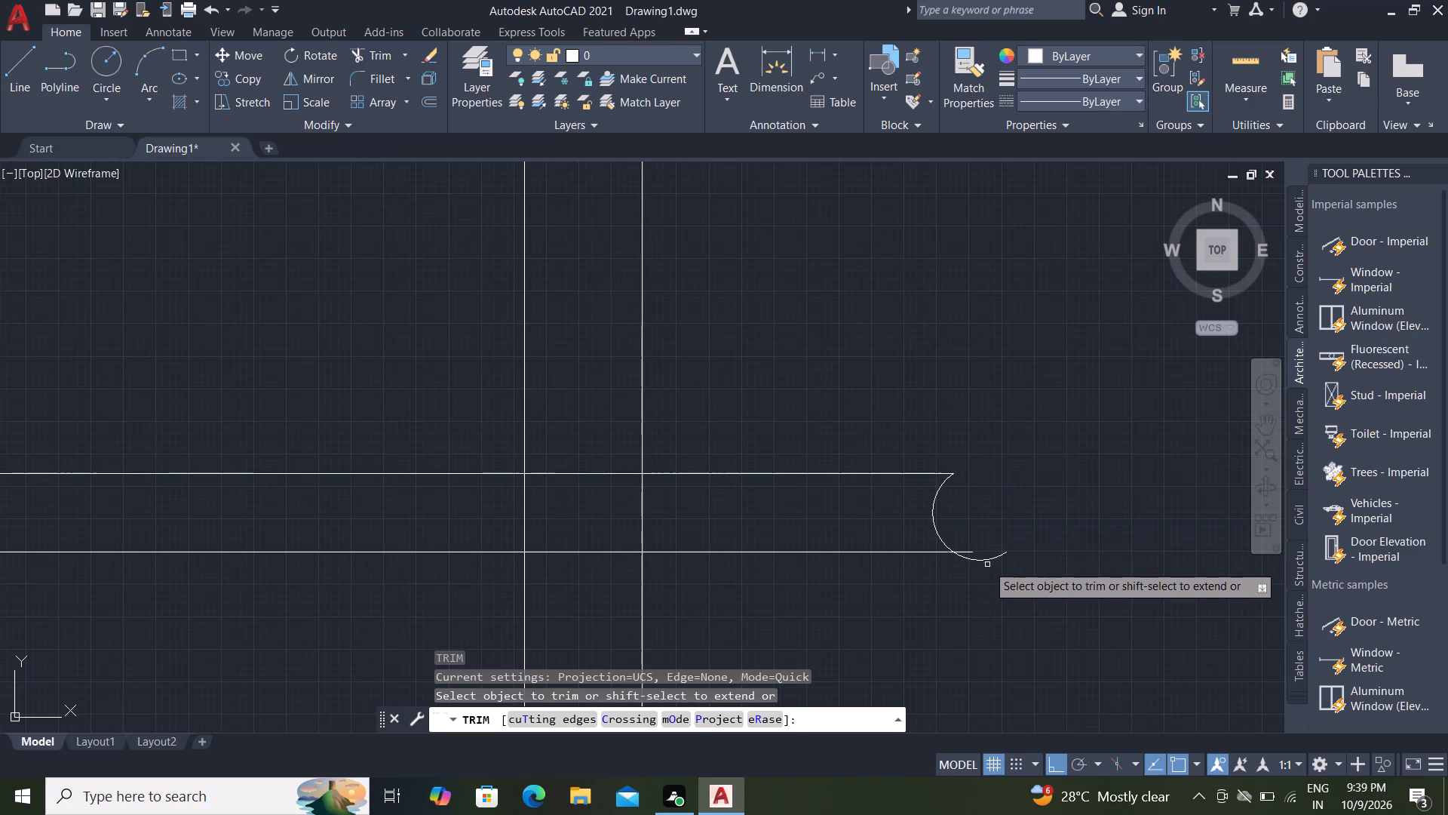
click(987, 564)
click(995, 554)
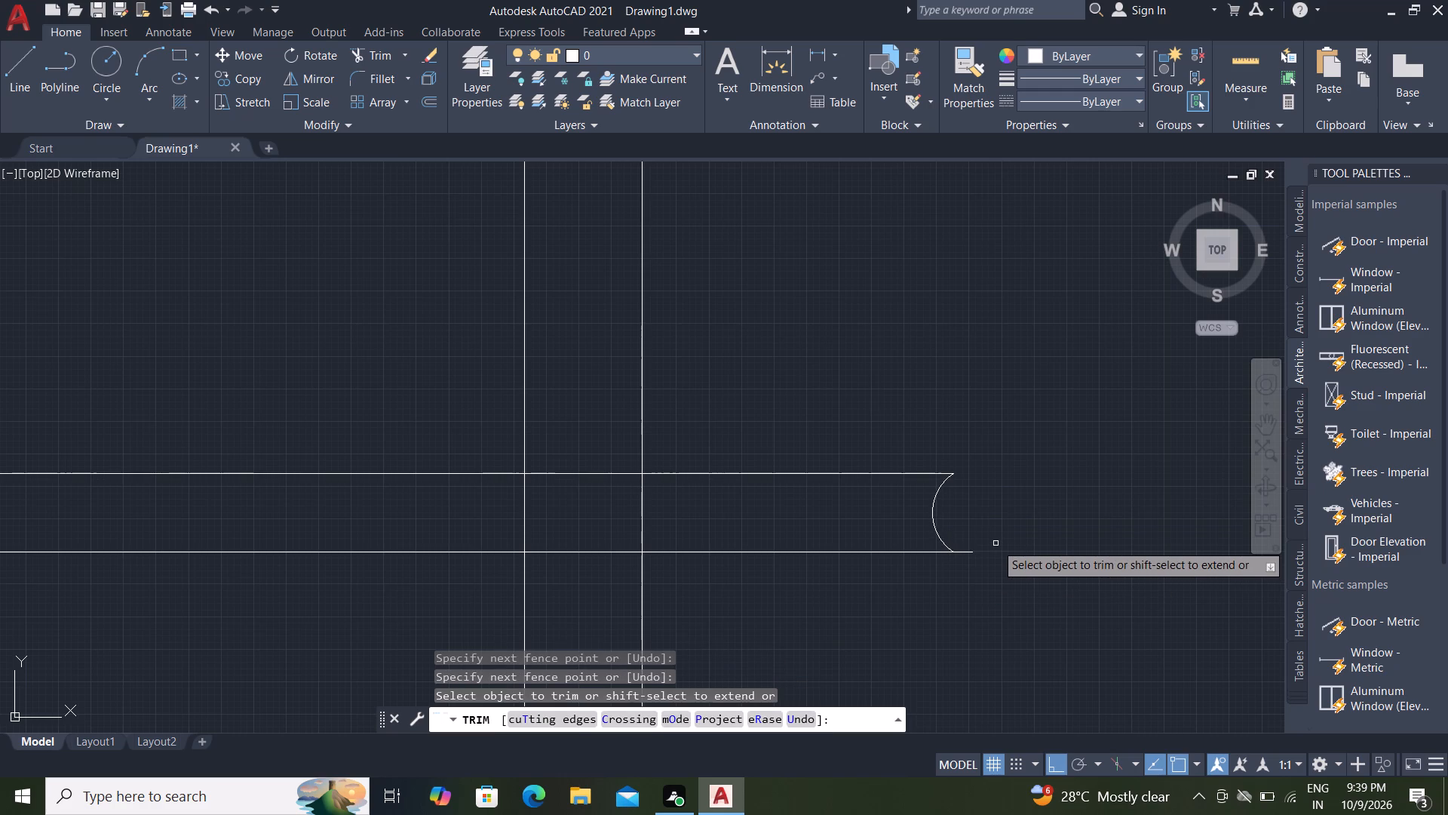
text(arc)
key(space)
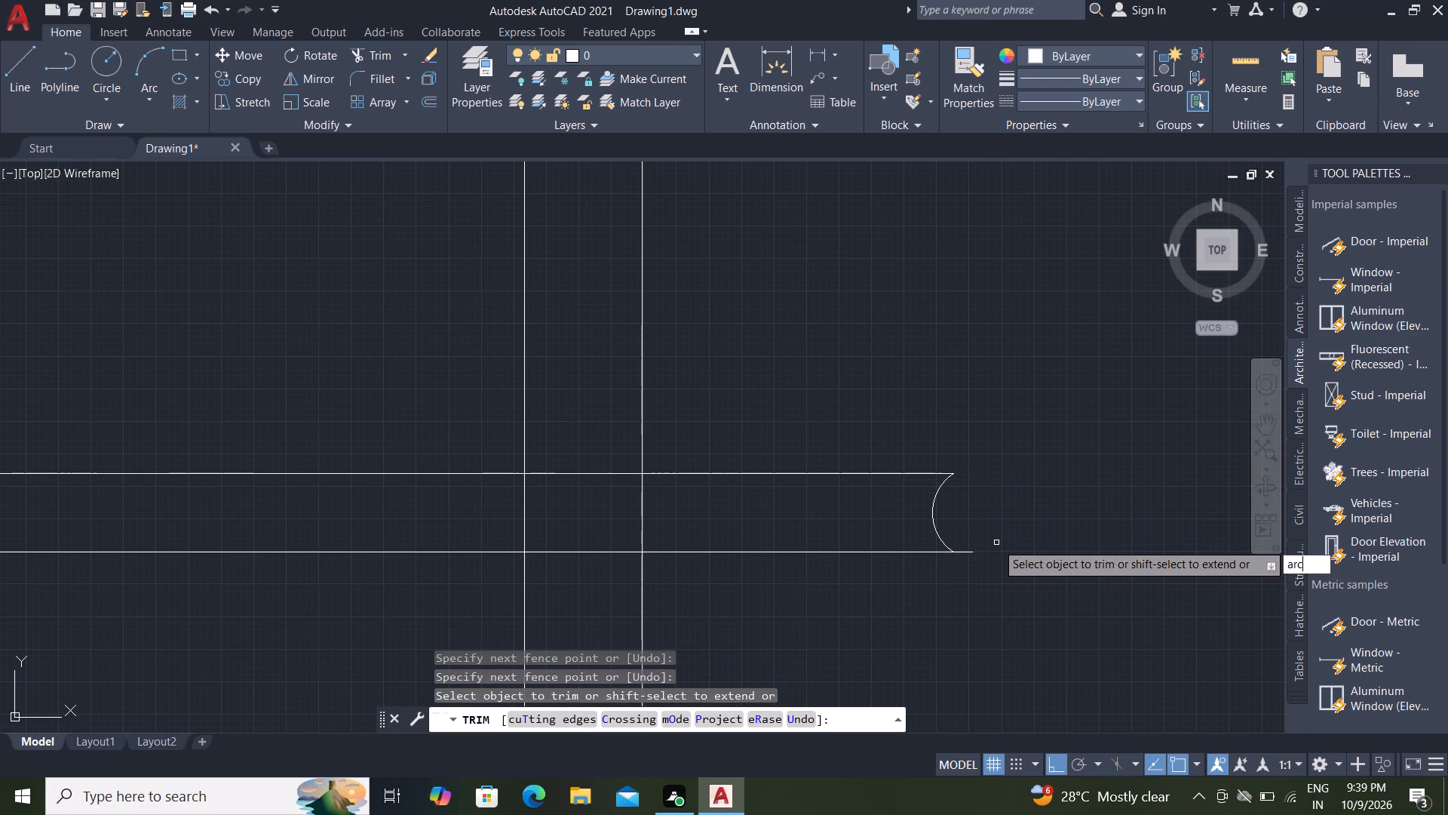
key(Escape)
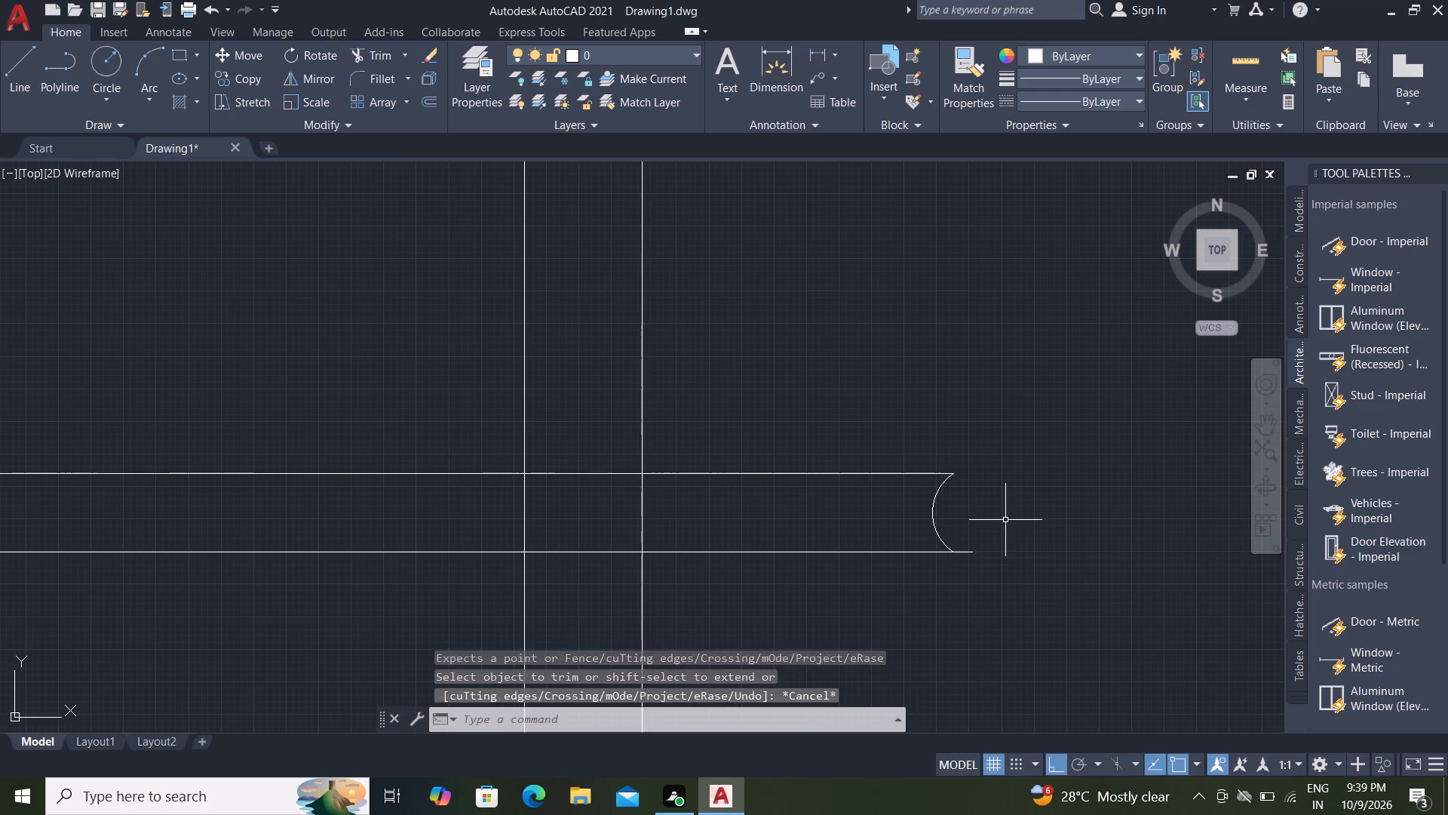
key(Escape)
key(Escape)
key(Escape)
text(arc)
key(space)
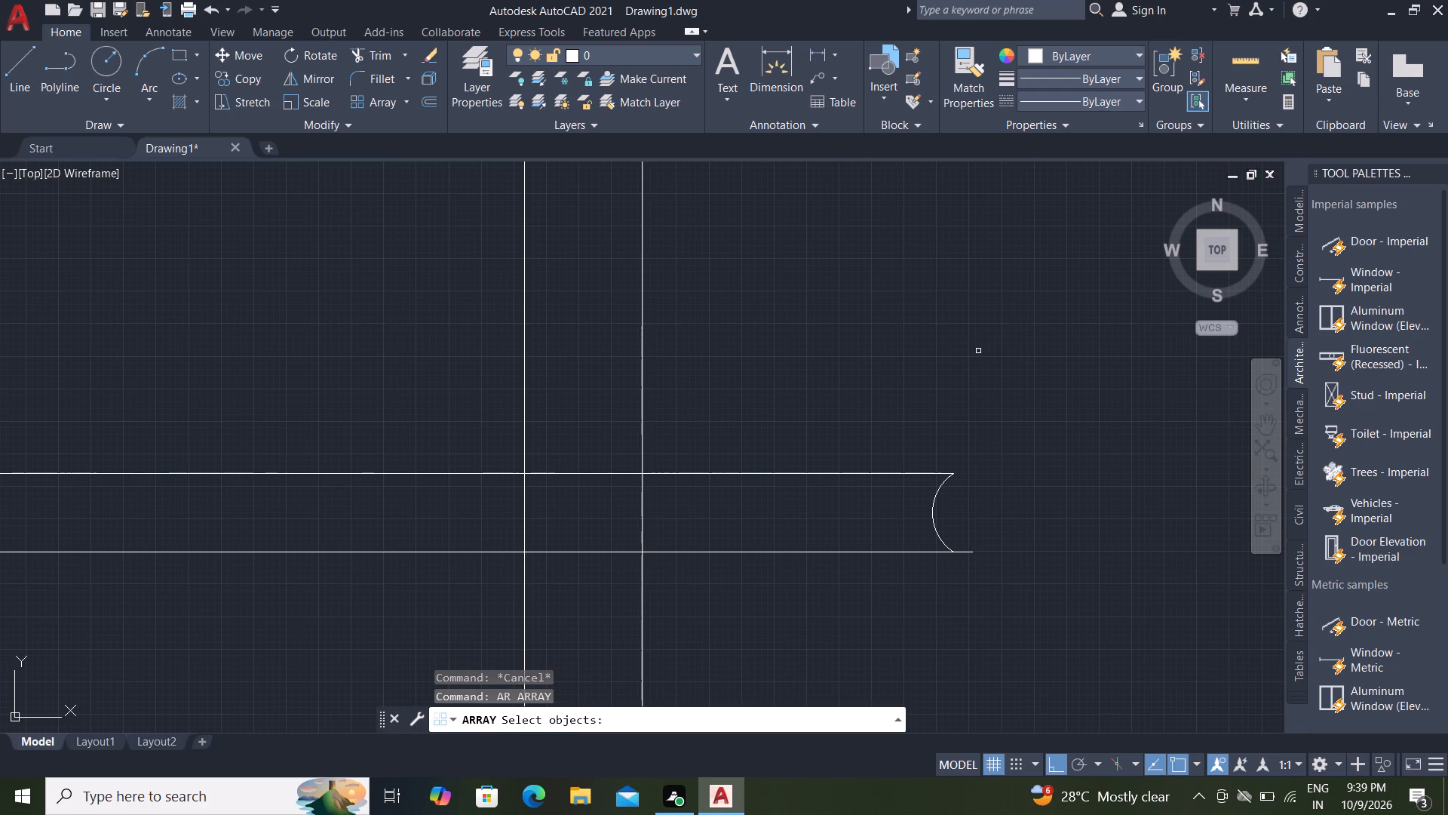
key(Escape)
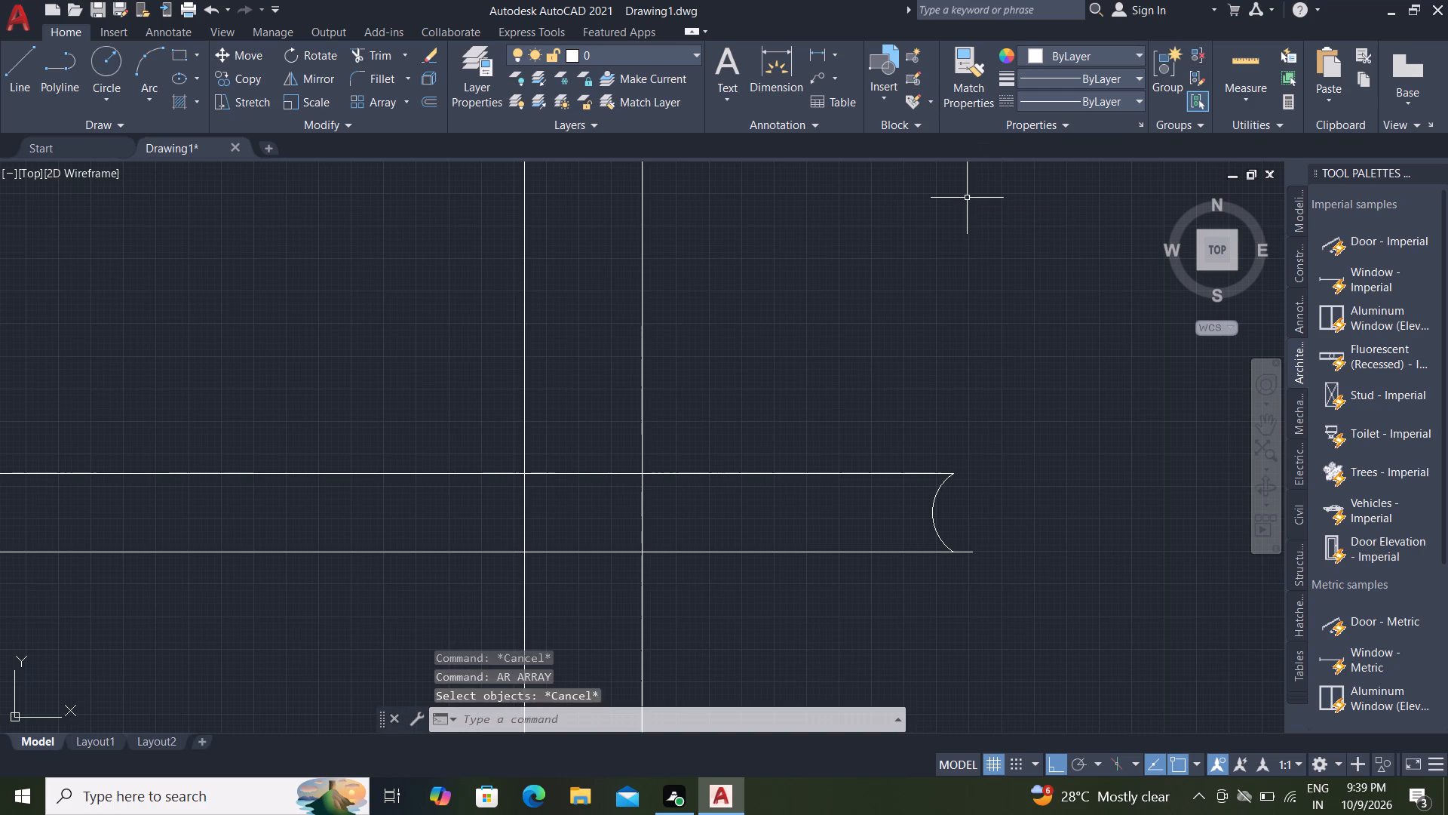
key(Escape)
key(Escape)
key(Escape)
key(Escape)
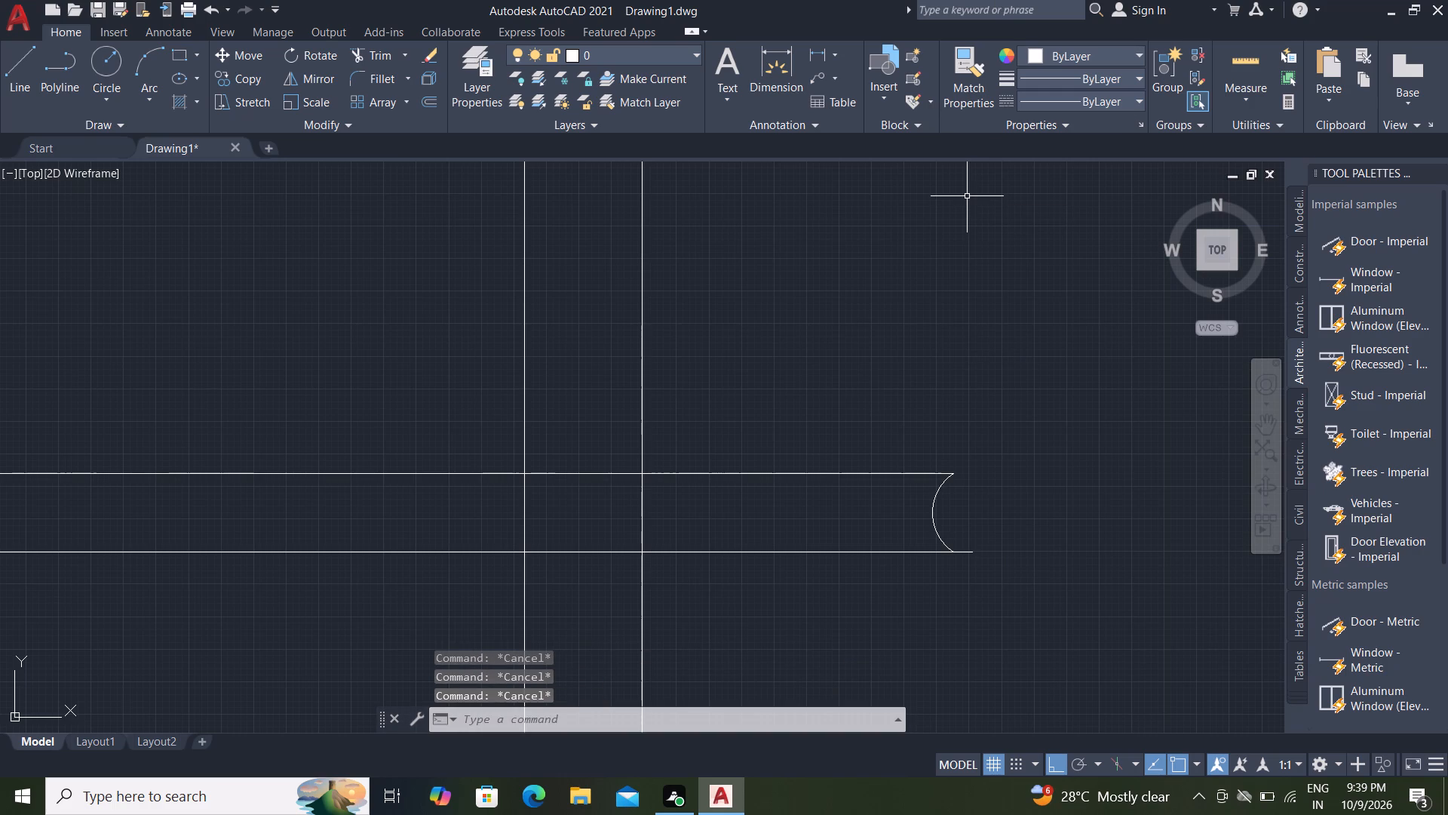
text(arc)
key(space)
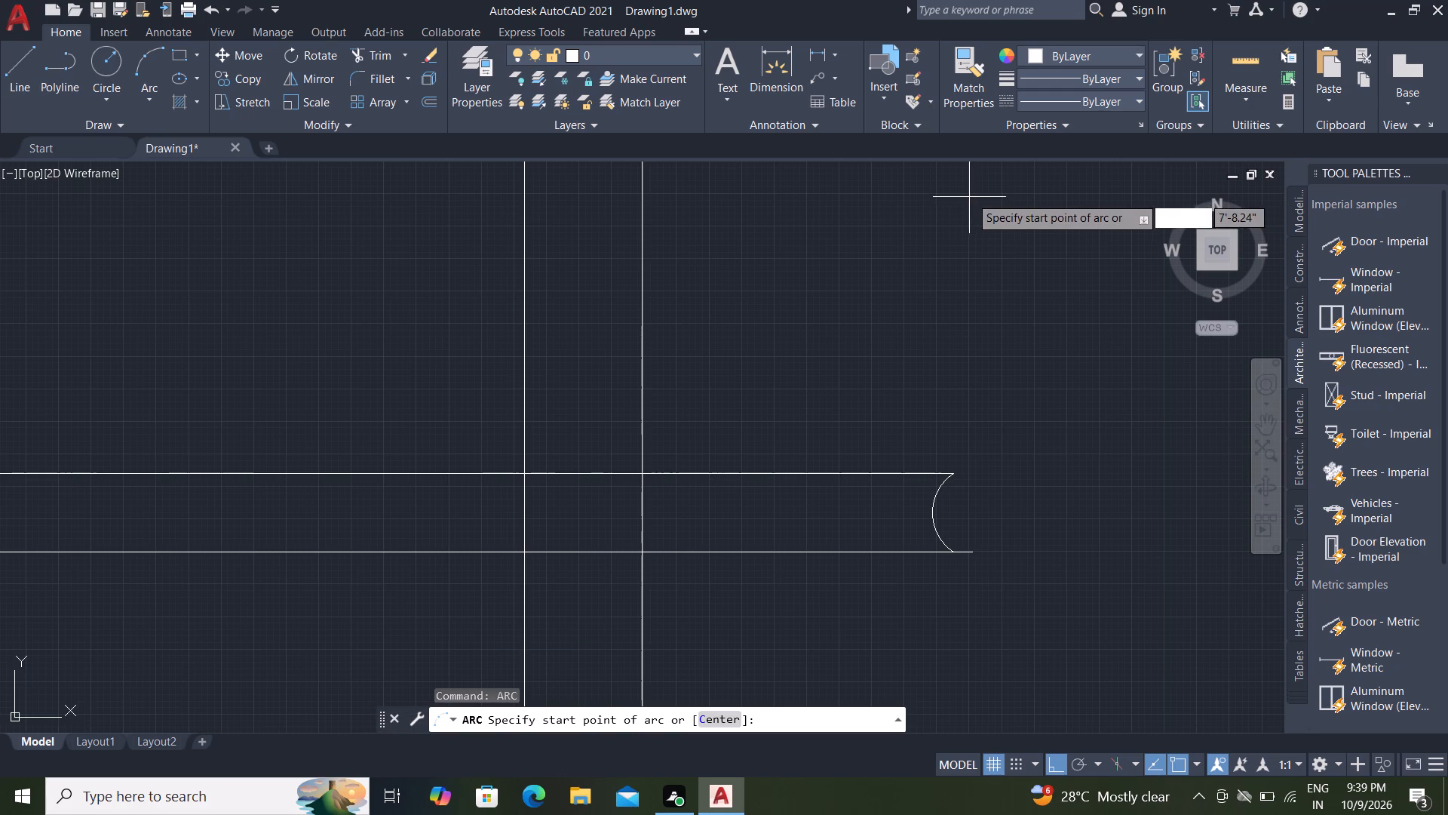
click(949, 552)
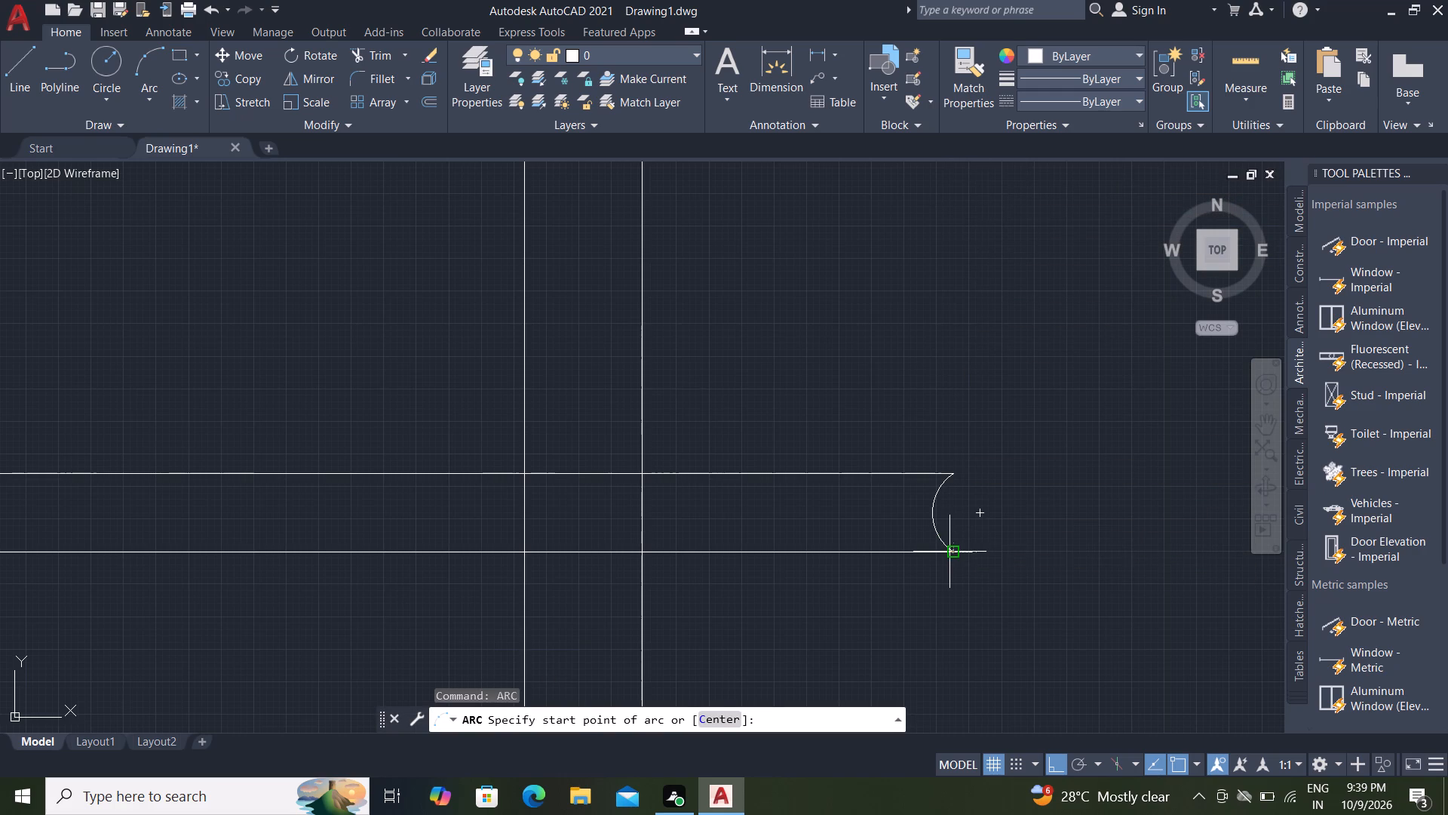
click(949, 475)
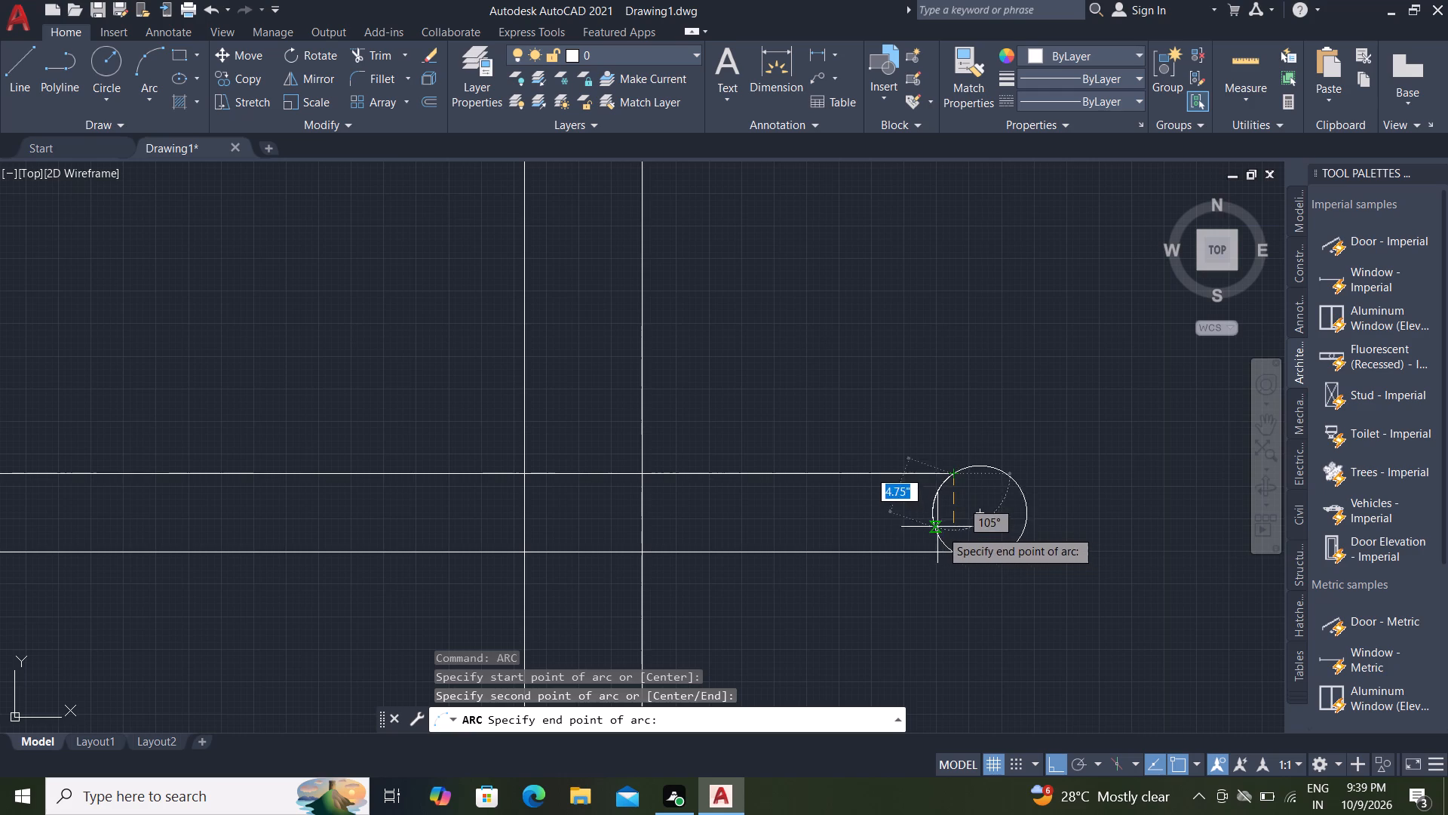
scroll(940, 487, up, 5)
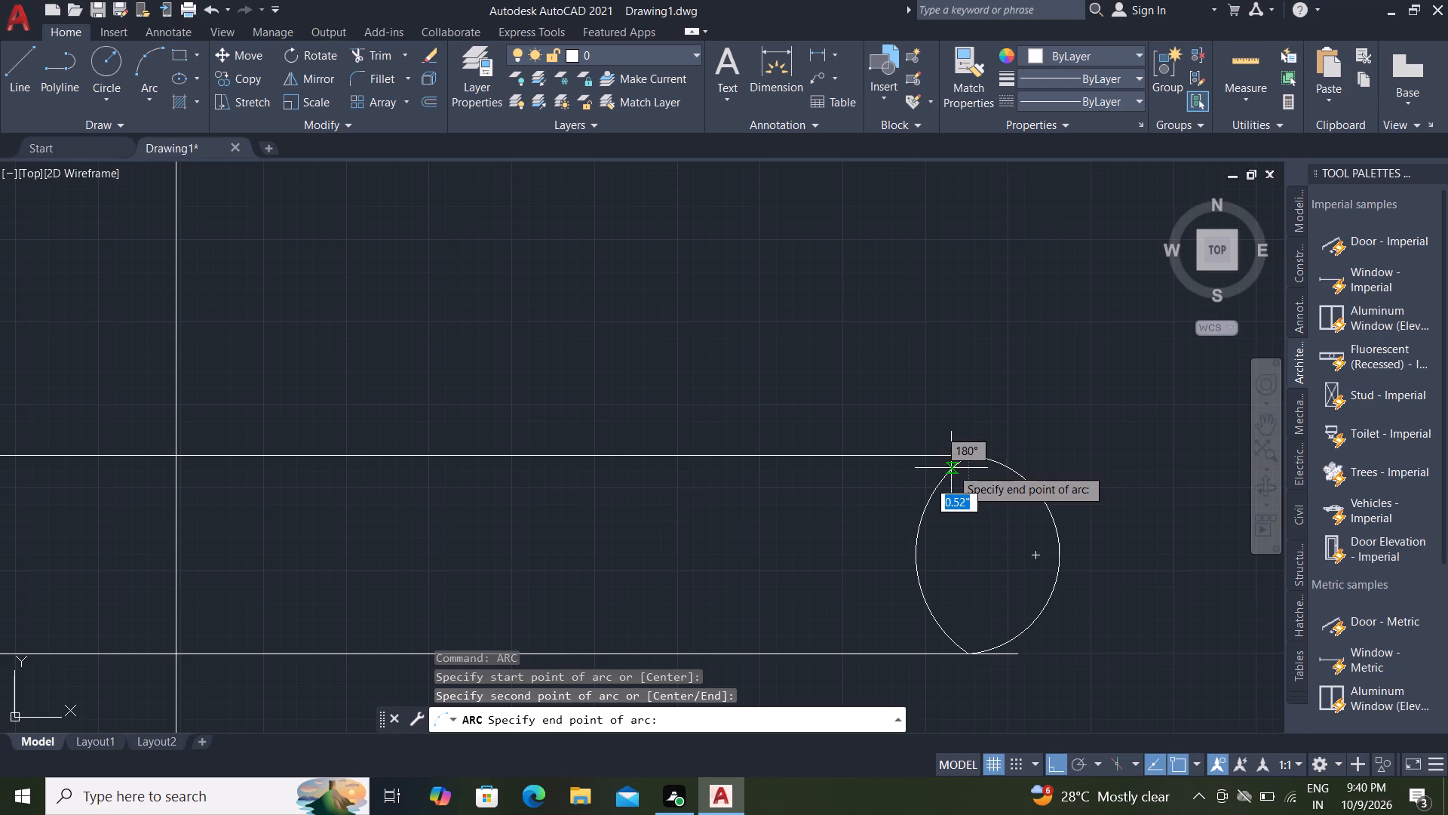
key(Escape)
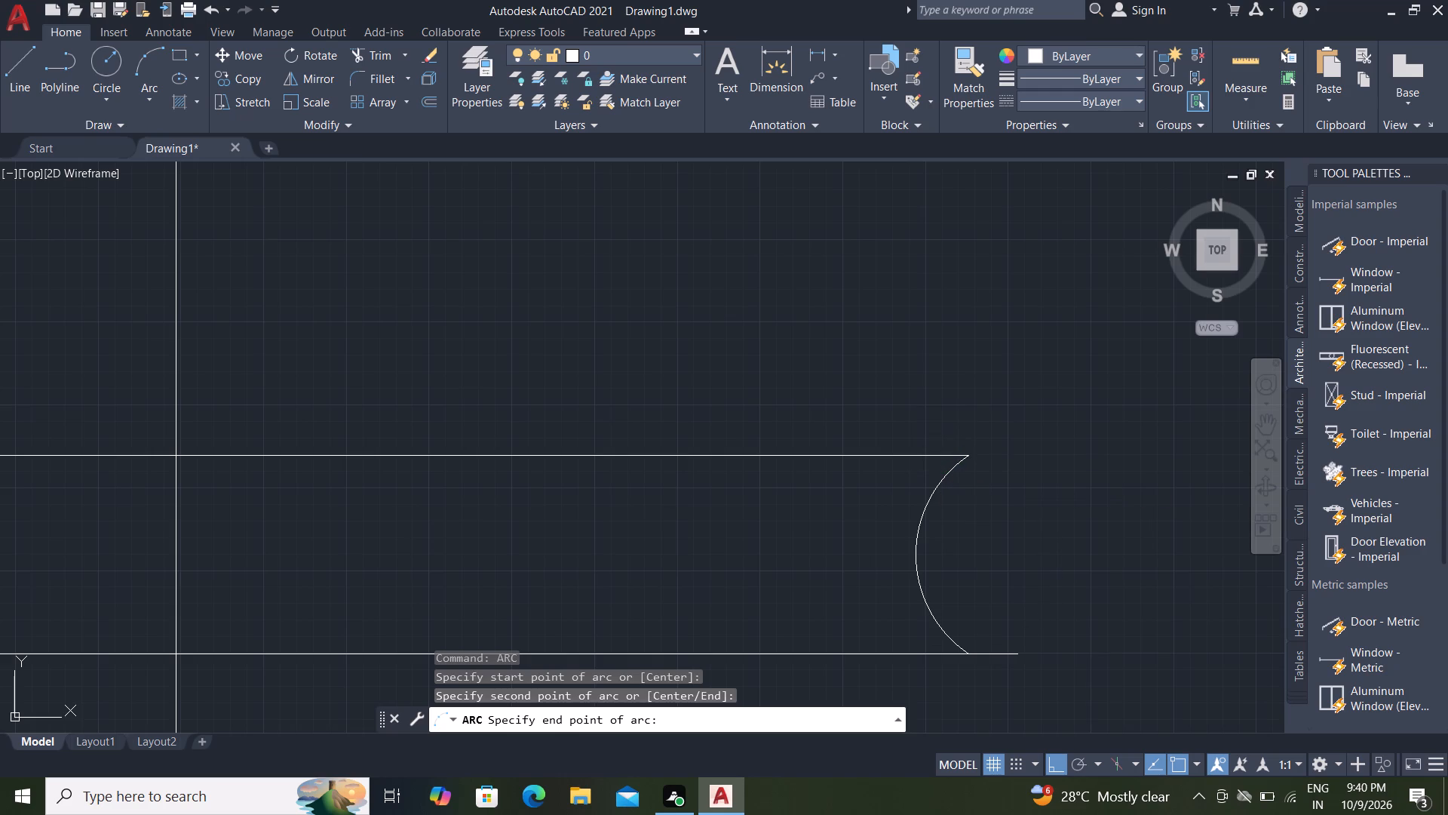
Draw a three-point arc from the first arc's lower end, through a point about 3.29" above, ending on the lower line about 2.4" back.
key(space)
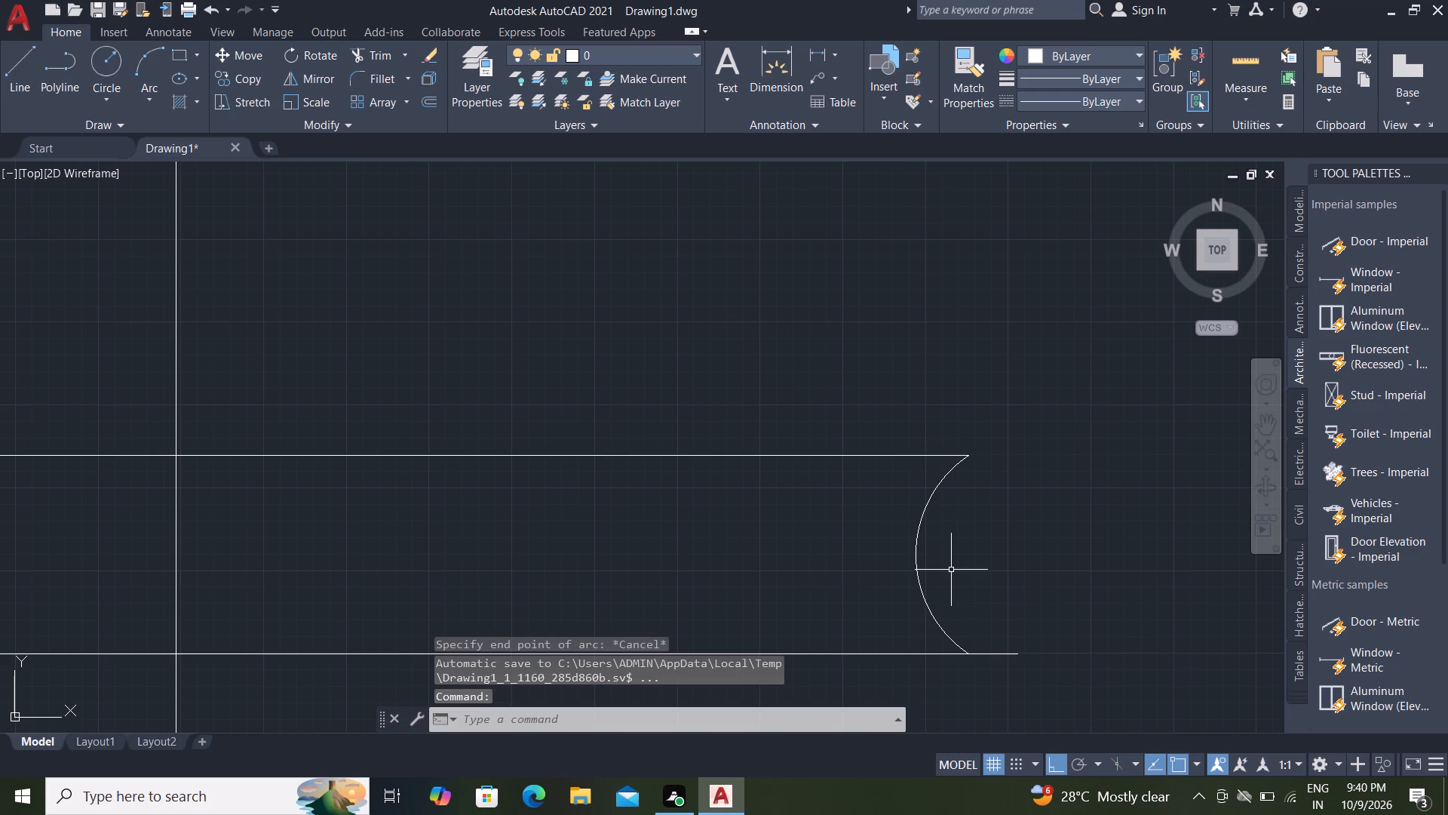
click(975, 653)
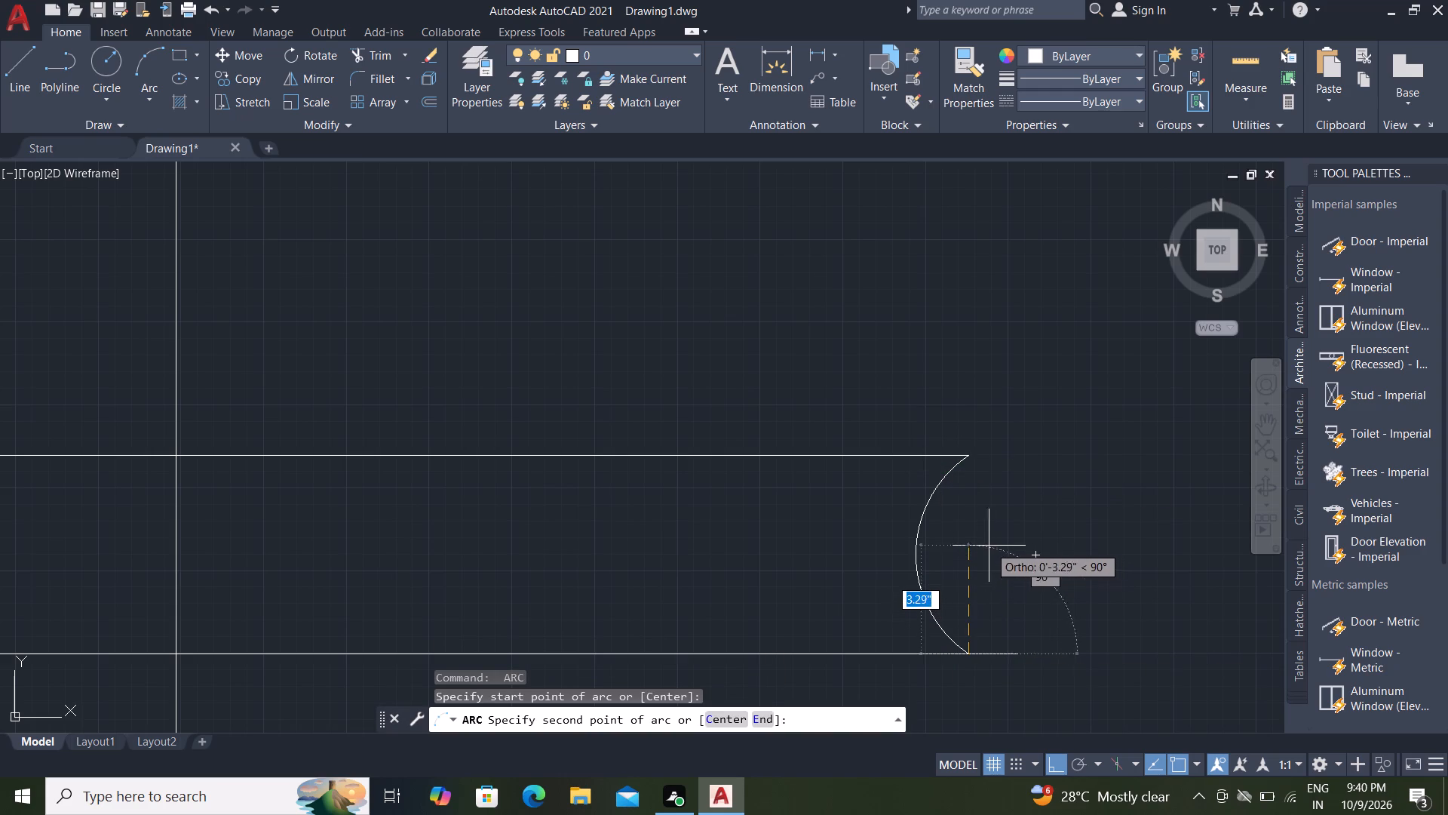
click(971, 545)
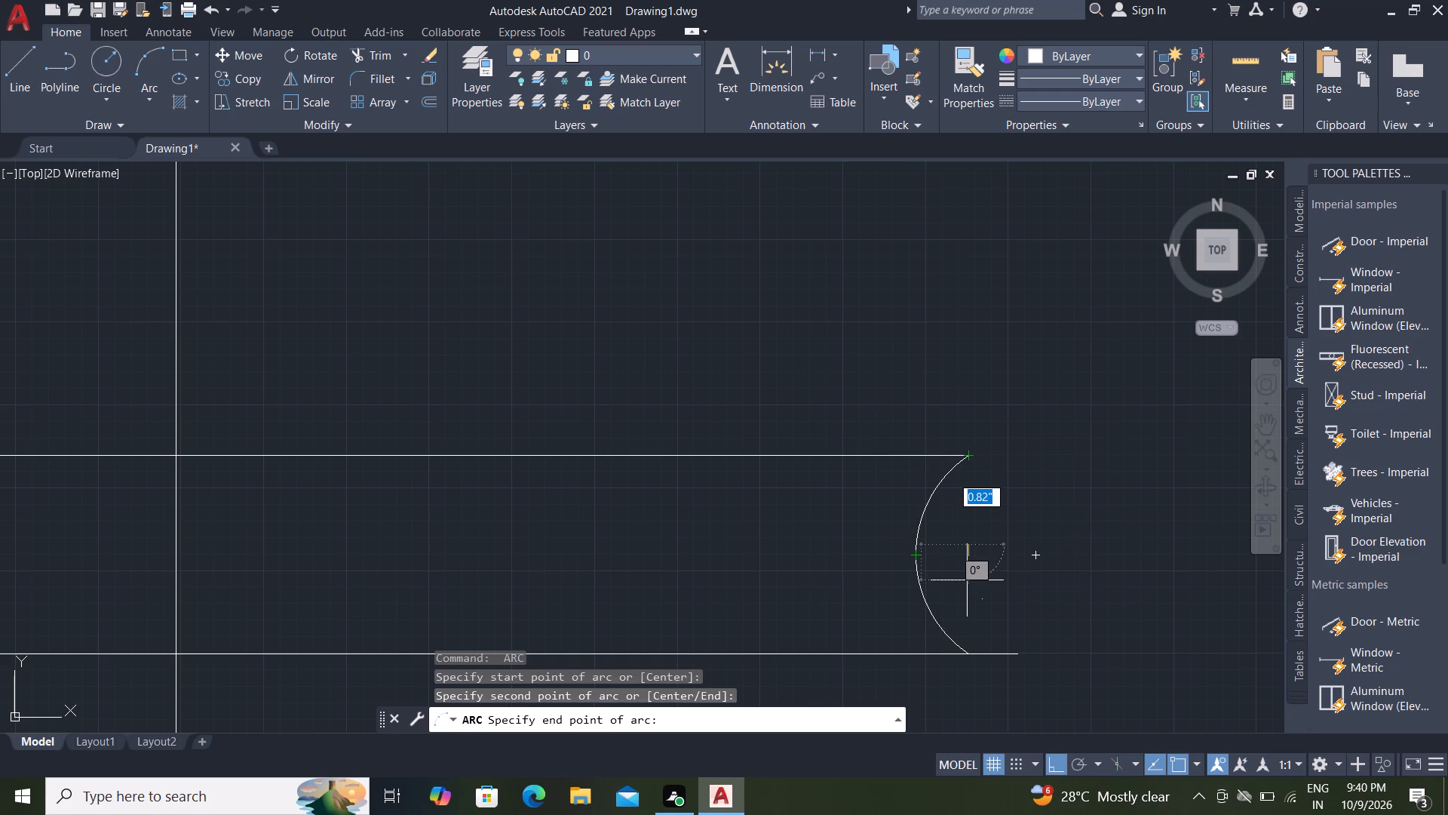
scroll(963, 548, down, 2)
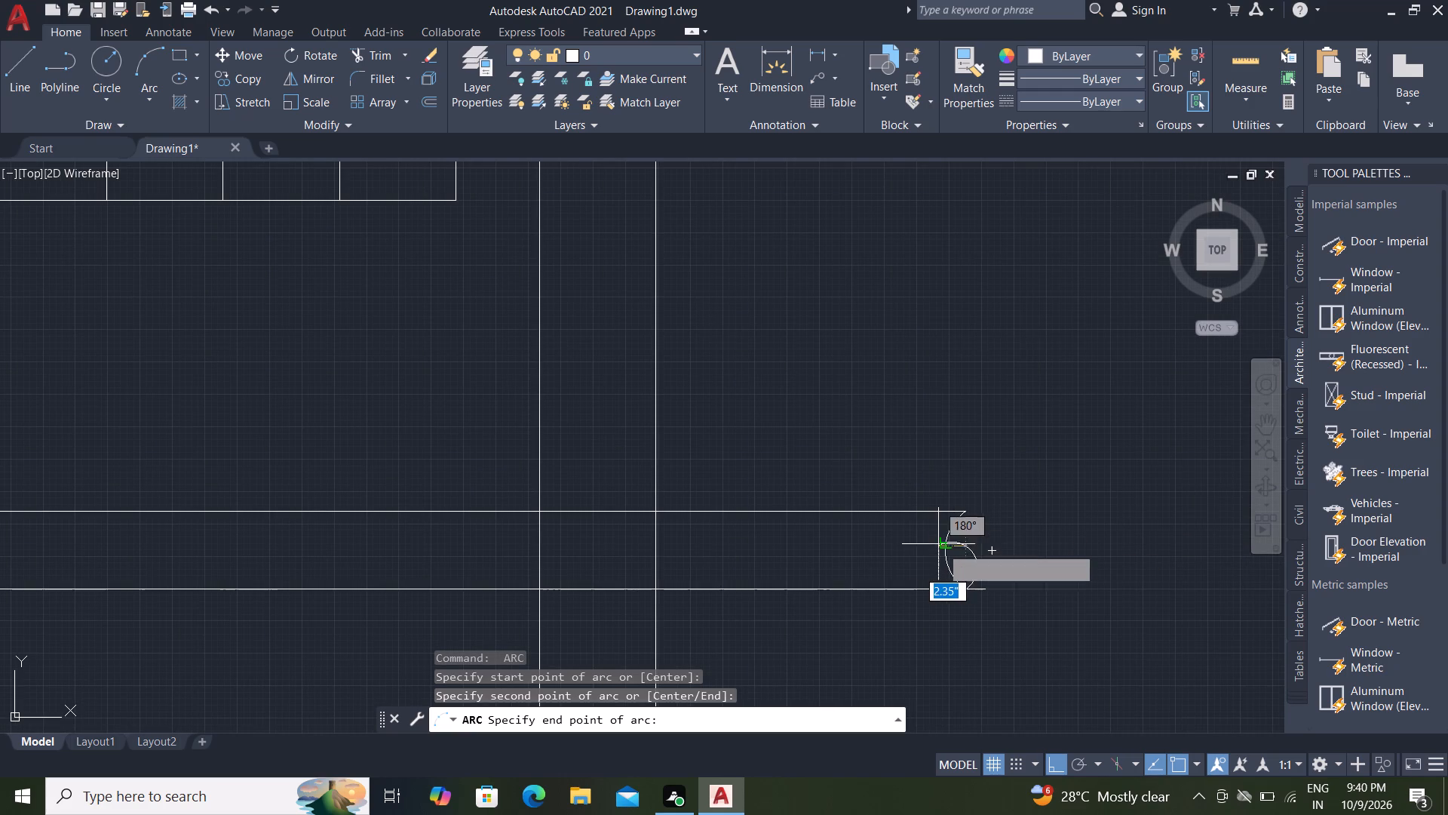
click(934, 586)
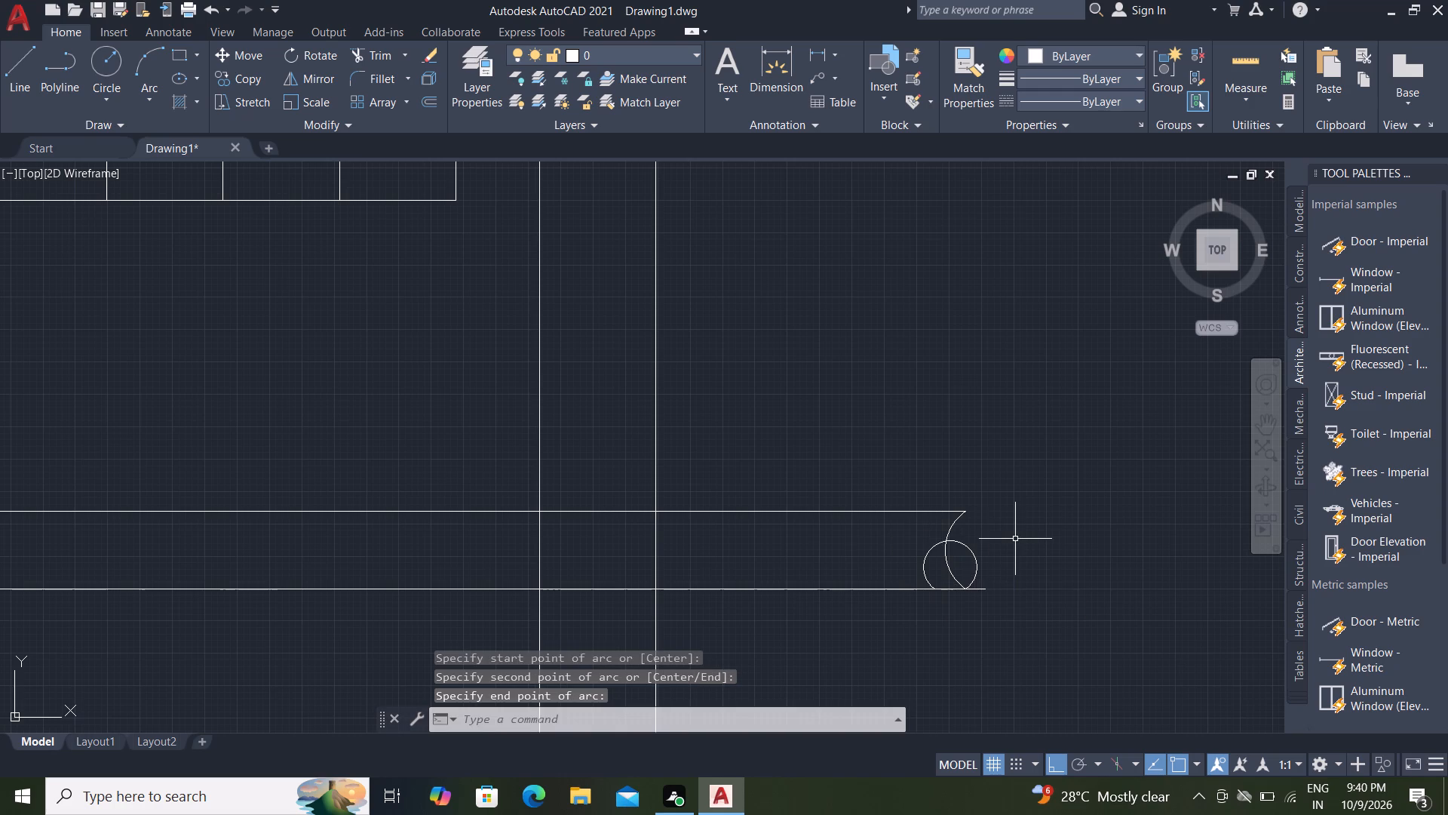
key(Escape)
Trim the new arc's part inside the pipe and the first arc's lower part, leaving a two-curve break end.
text(tr)
key(space)
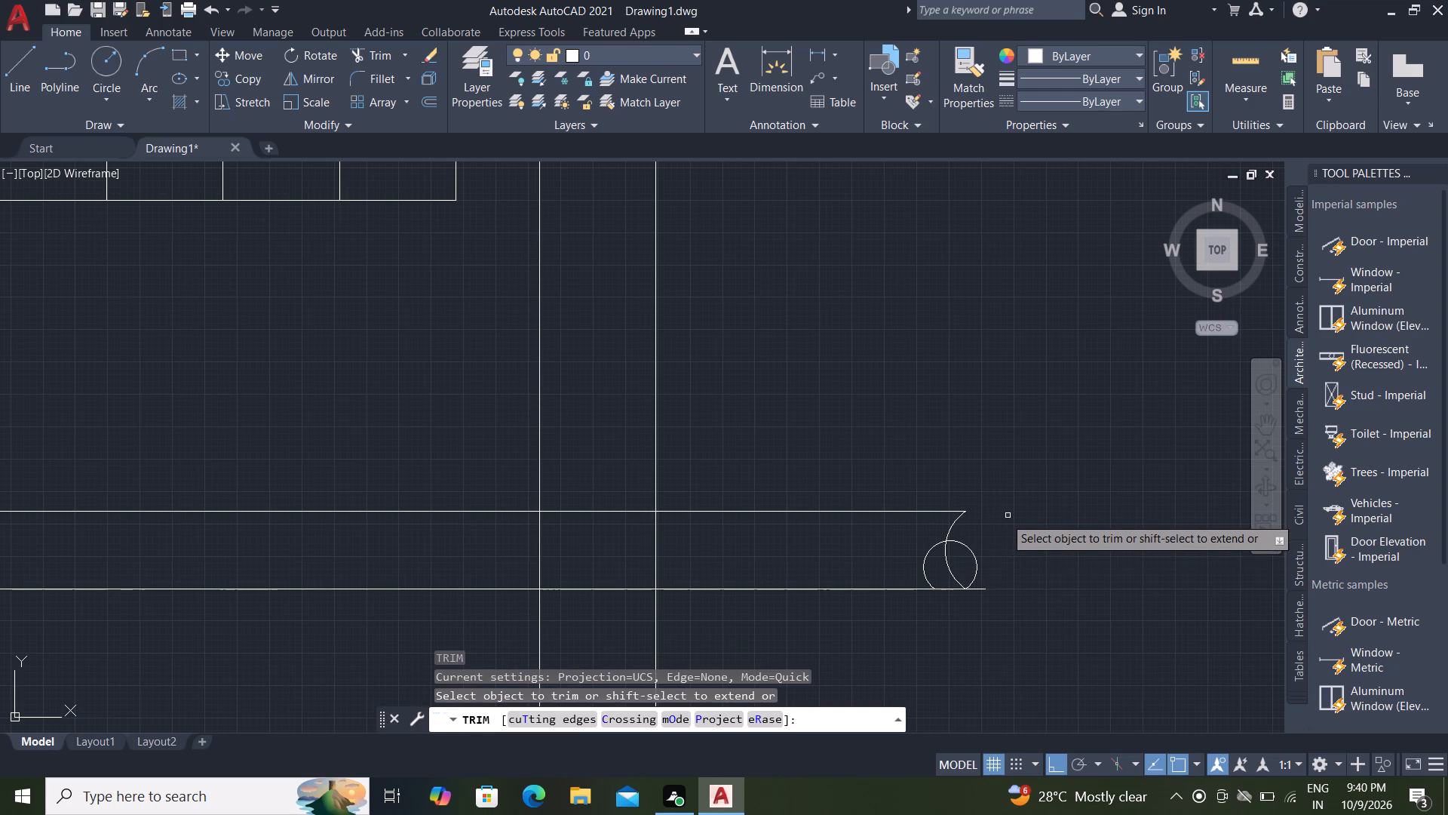
click(931, 555)
click(948, 567)
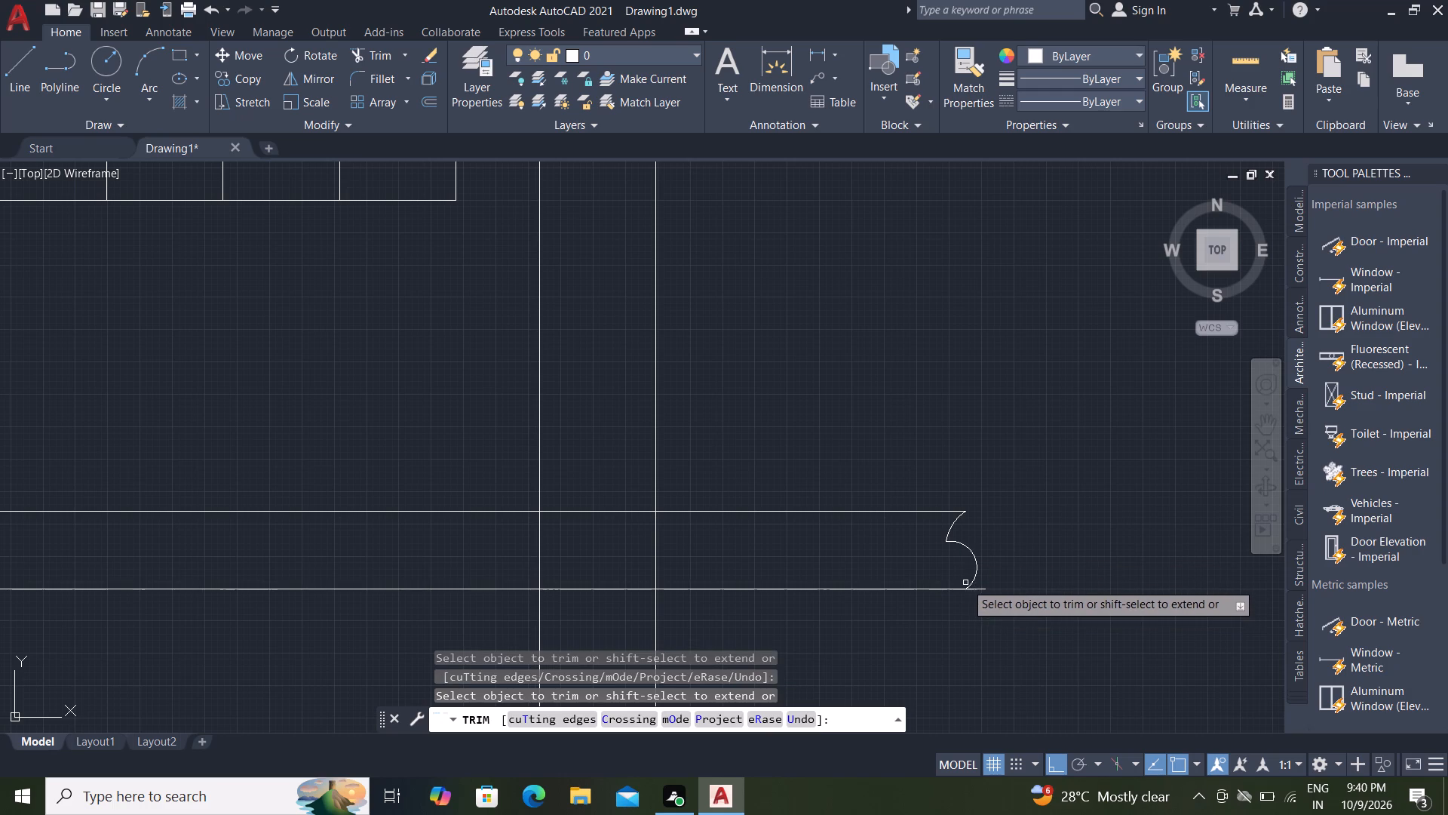
Trim the lower outlet pipe line's overhang beyond the break curve.
scroll(982, 632, down, 1)
scroll(1000, 615, up, 3)
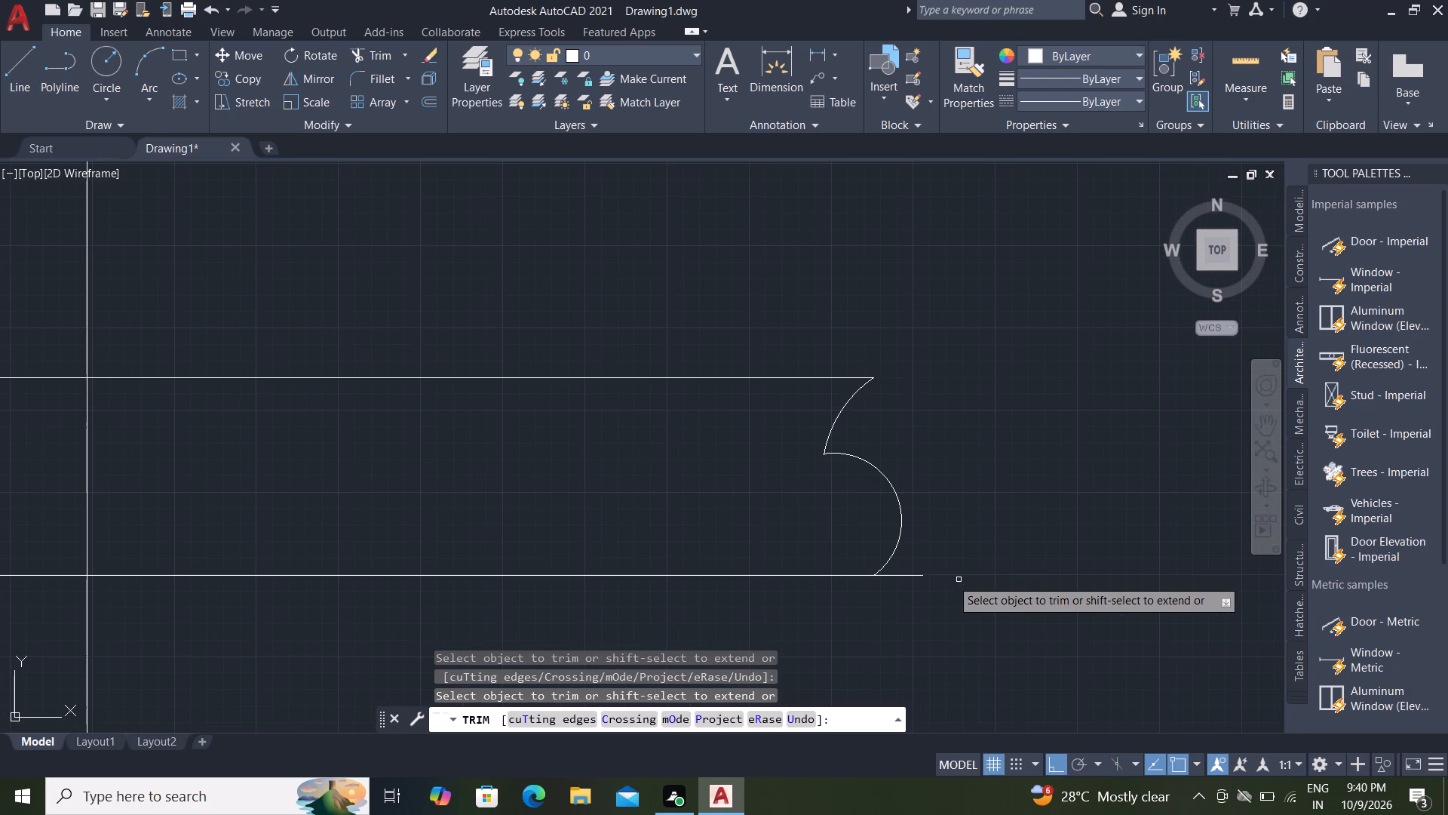
click(904, 573)
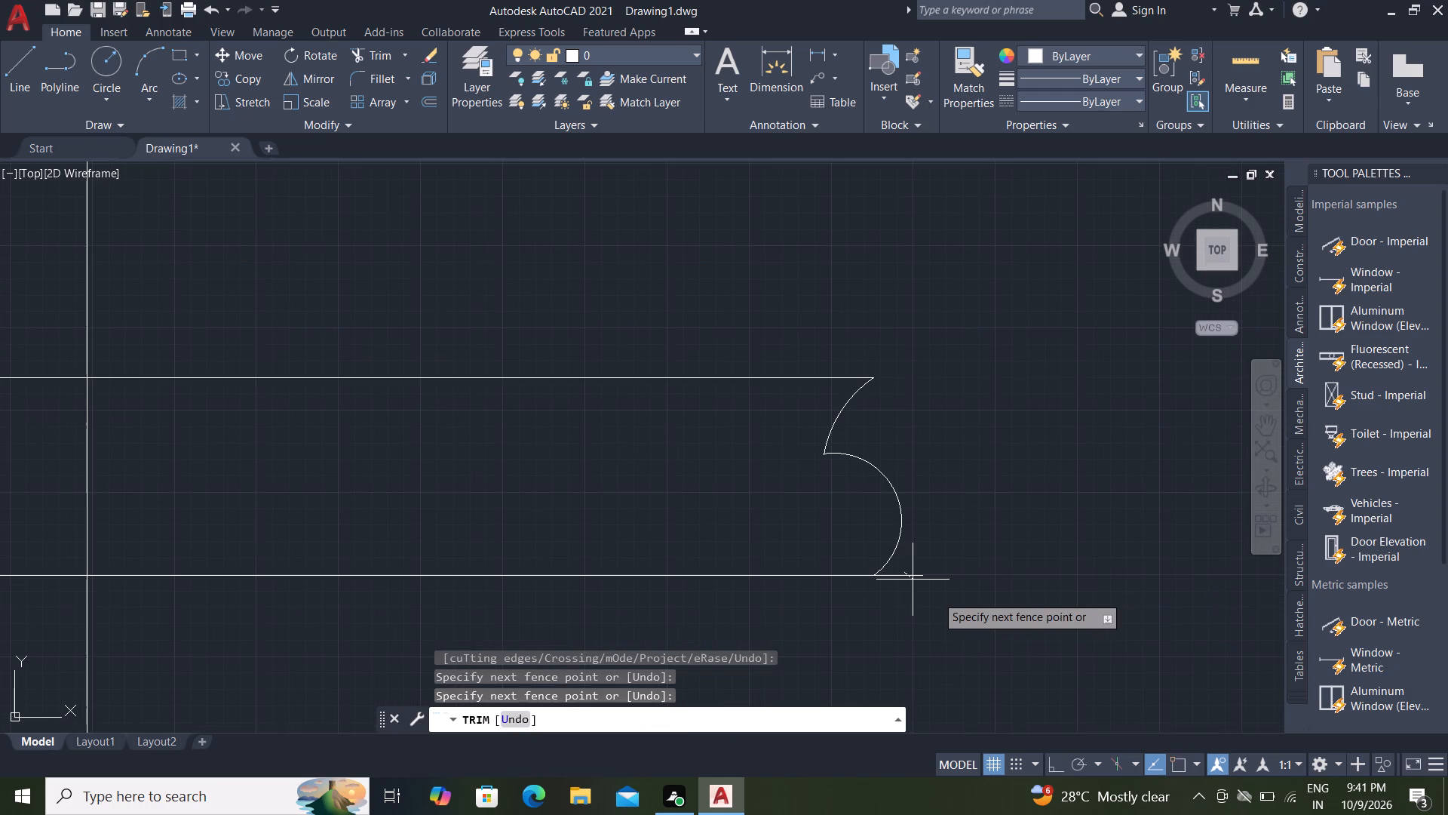
click(956, 606)
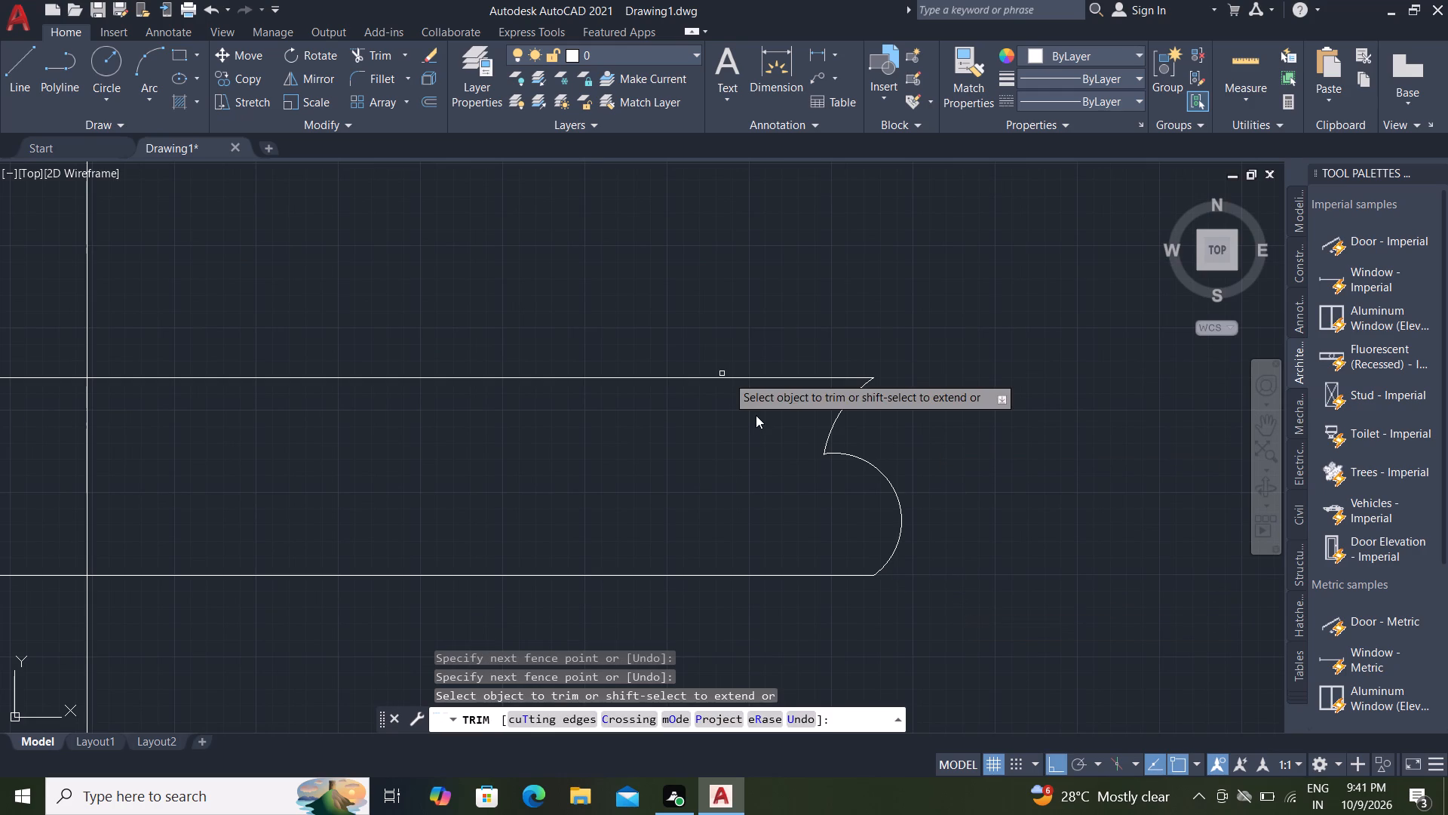
Remove both arcs of the curved break at the outlet pipe's end with Trim.
click(827, 447)
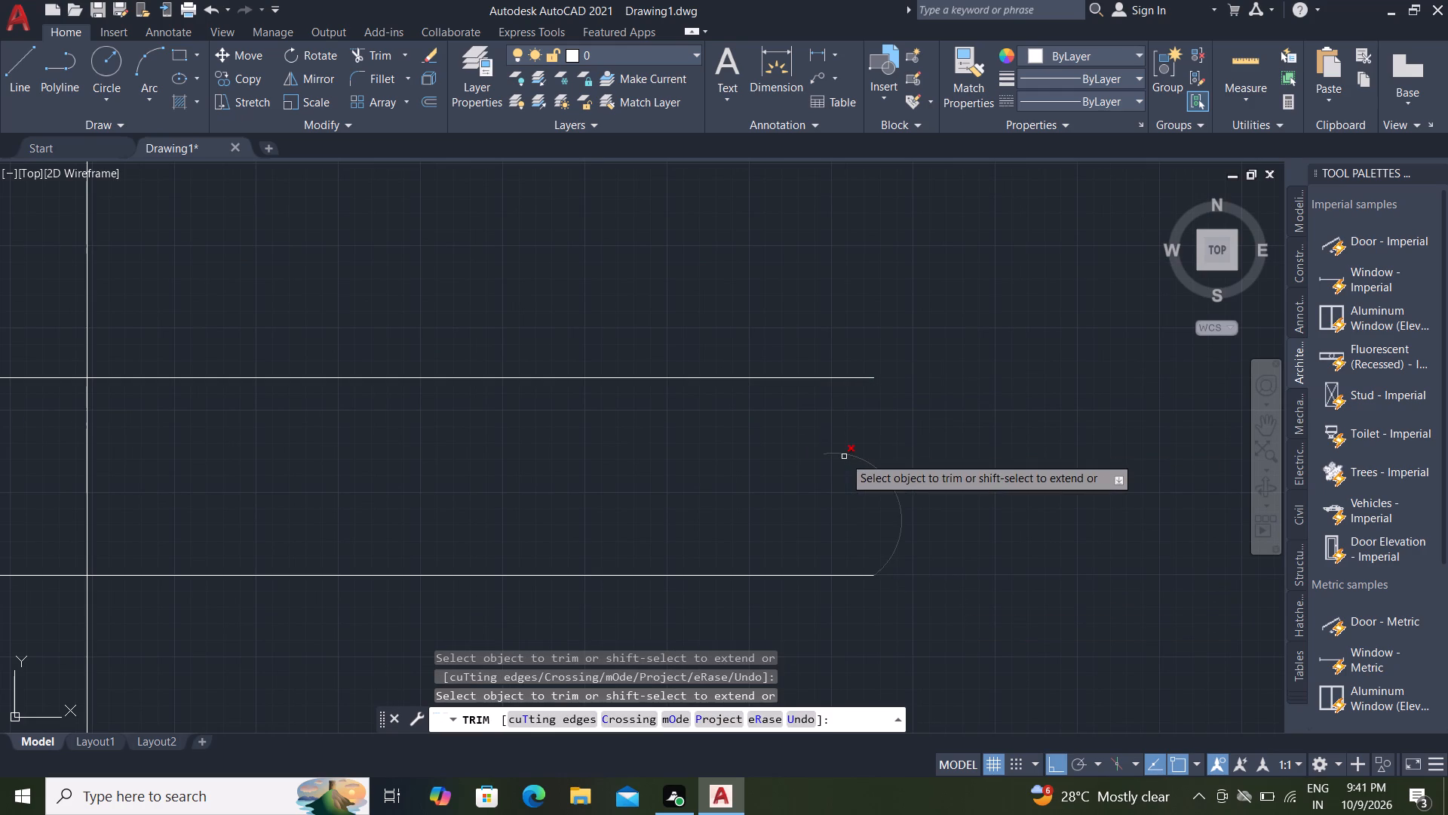
click(844, 457)
key(Escape)
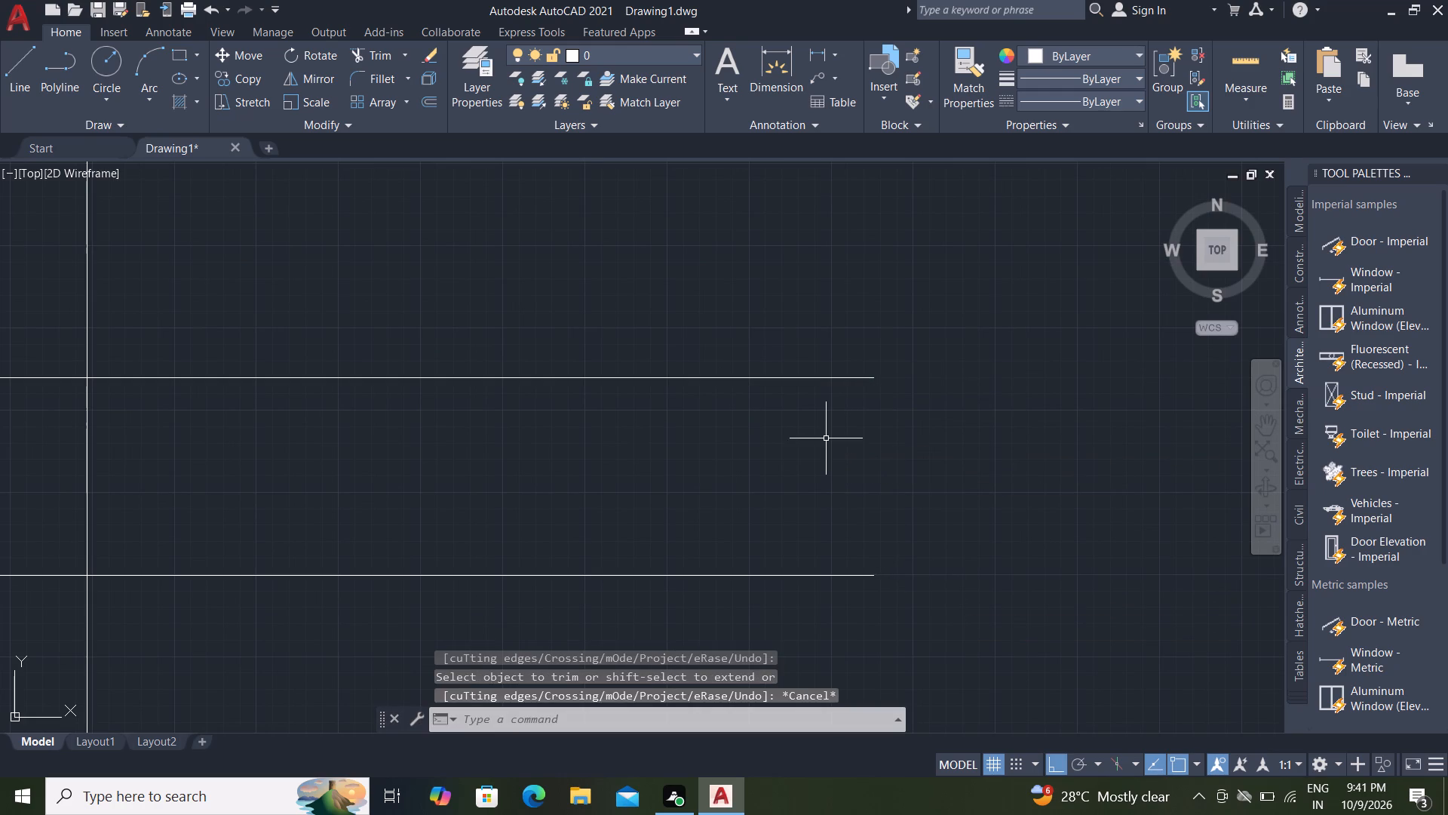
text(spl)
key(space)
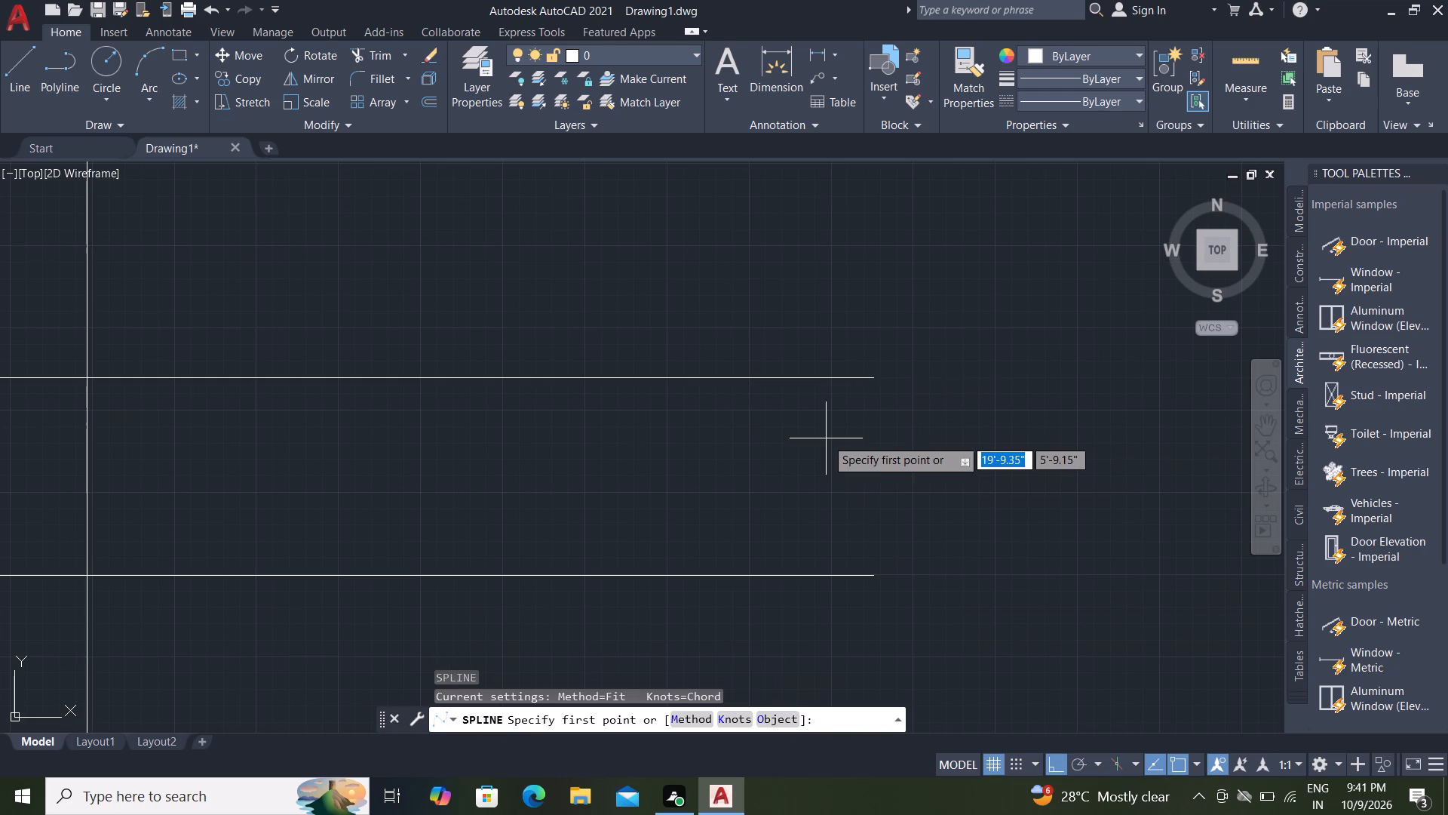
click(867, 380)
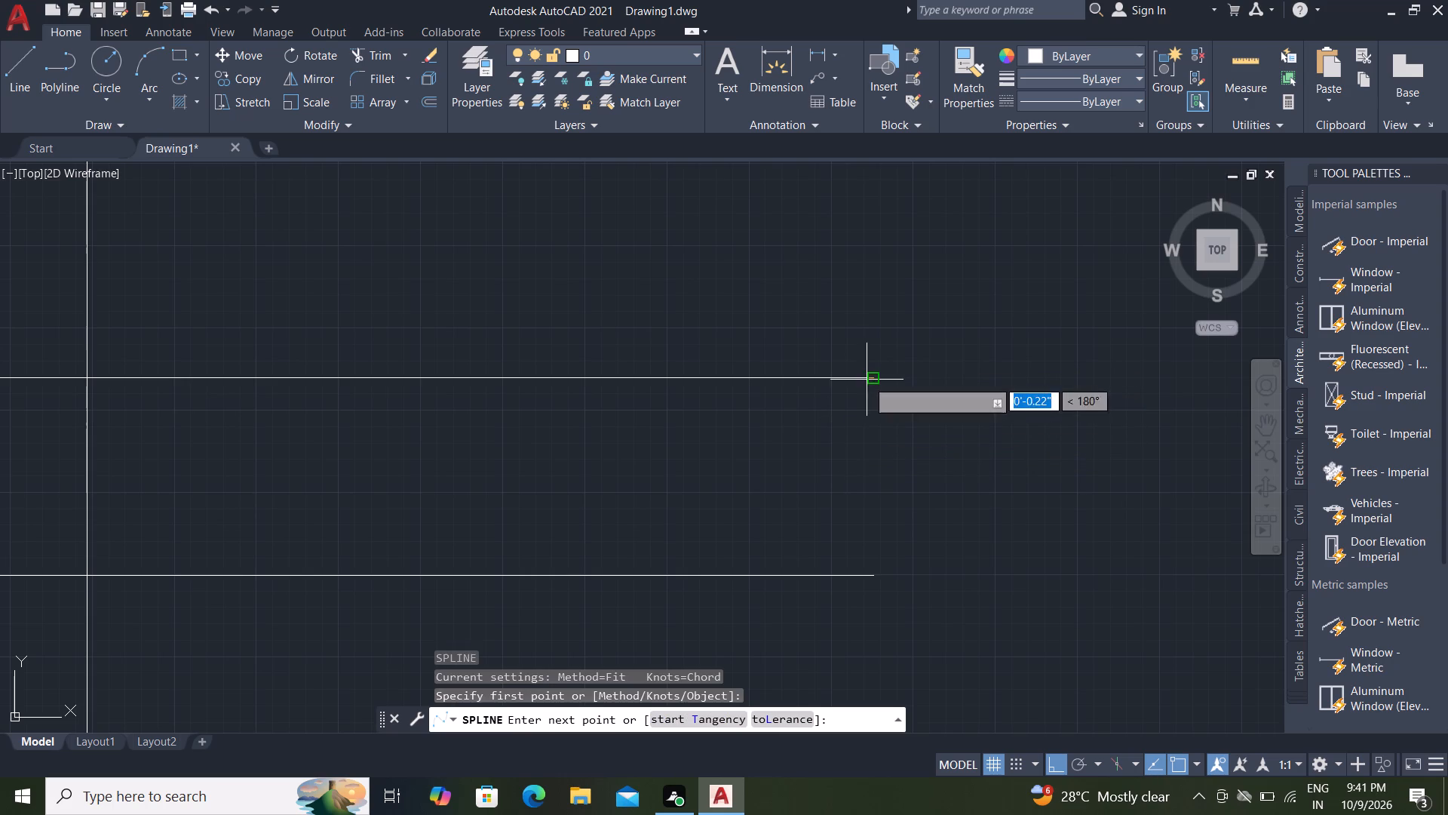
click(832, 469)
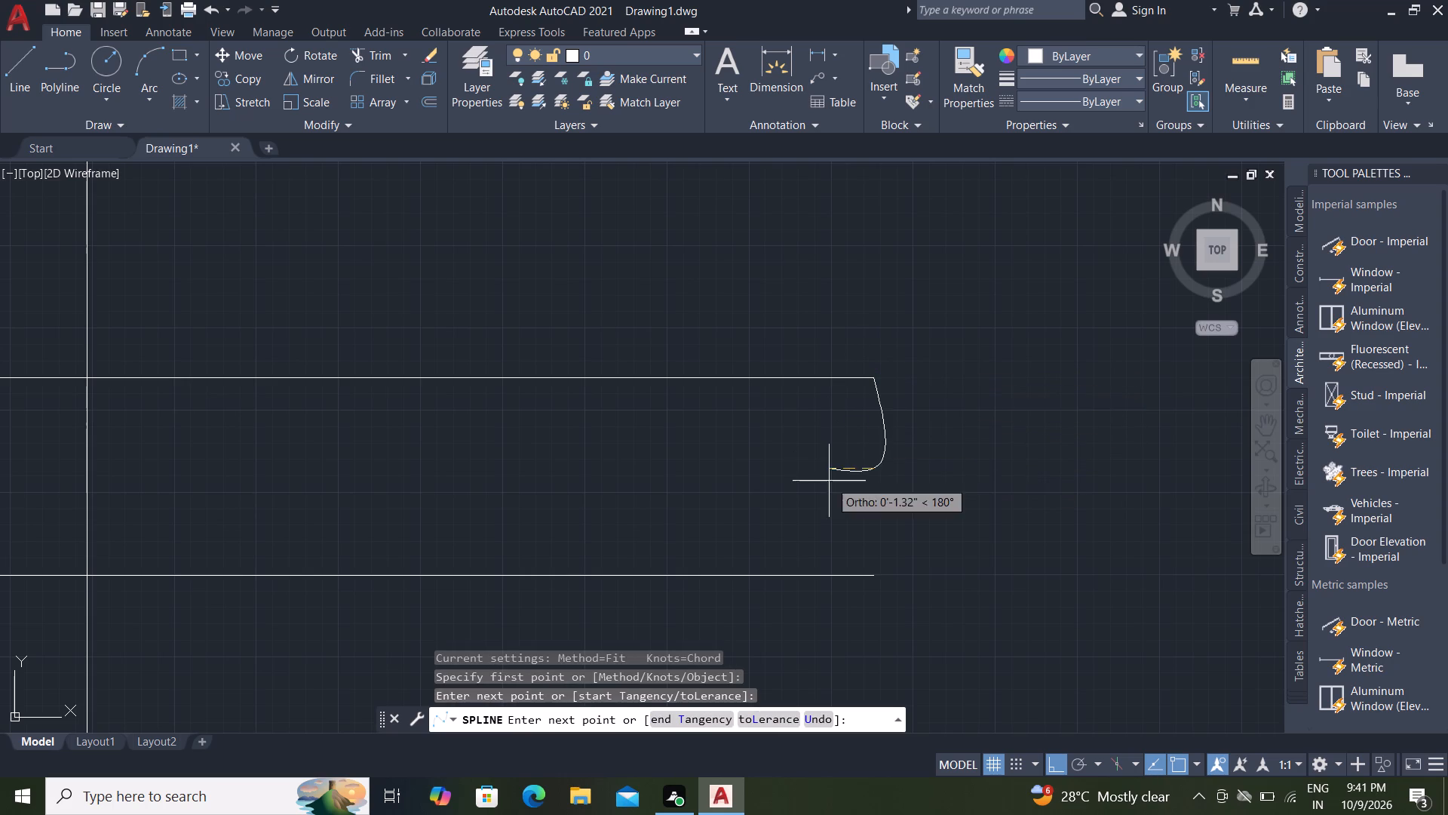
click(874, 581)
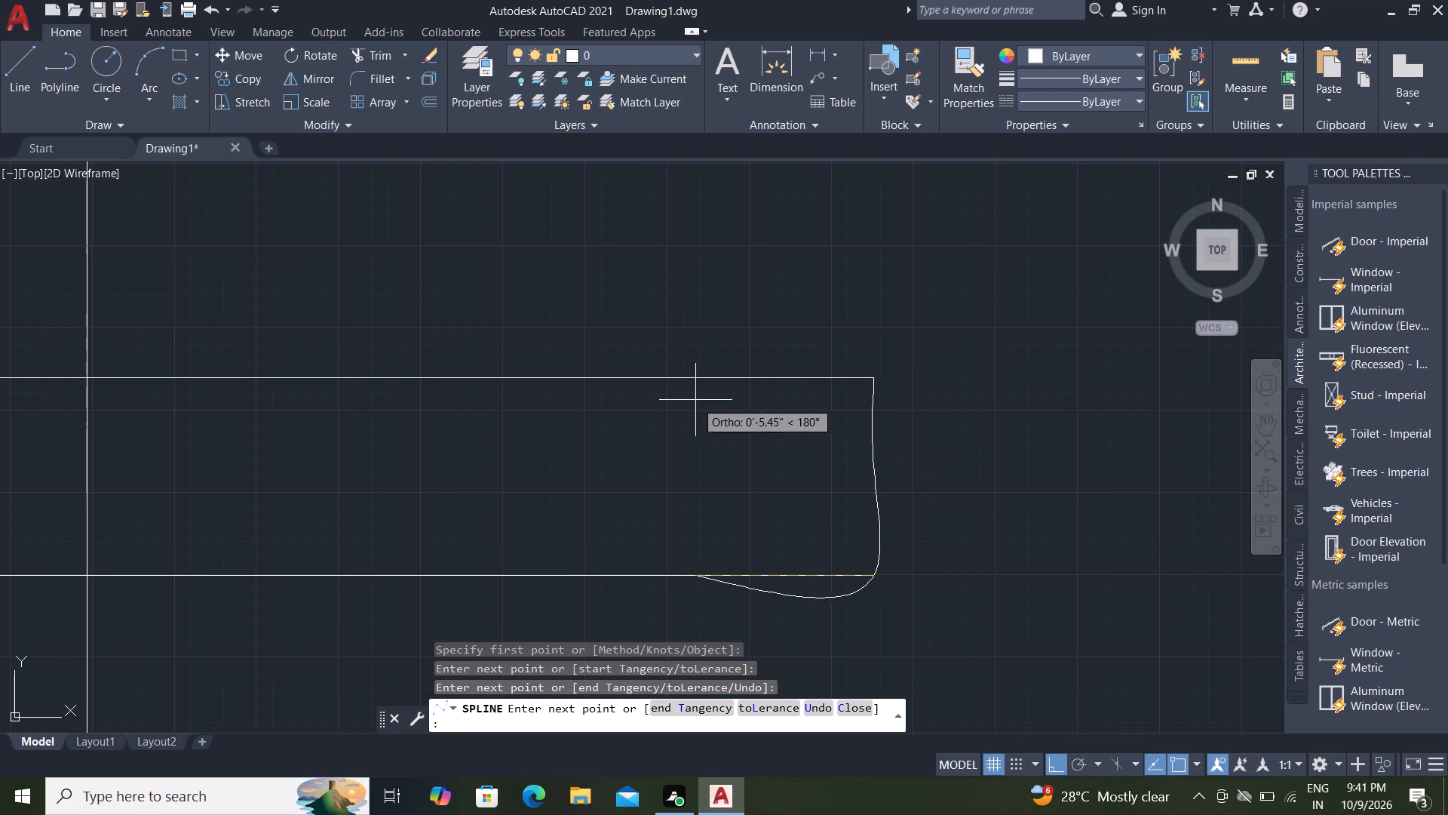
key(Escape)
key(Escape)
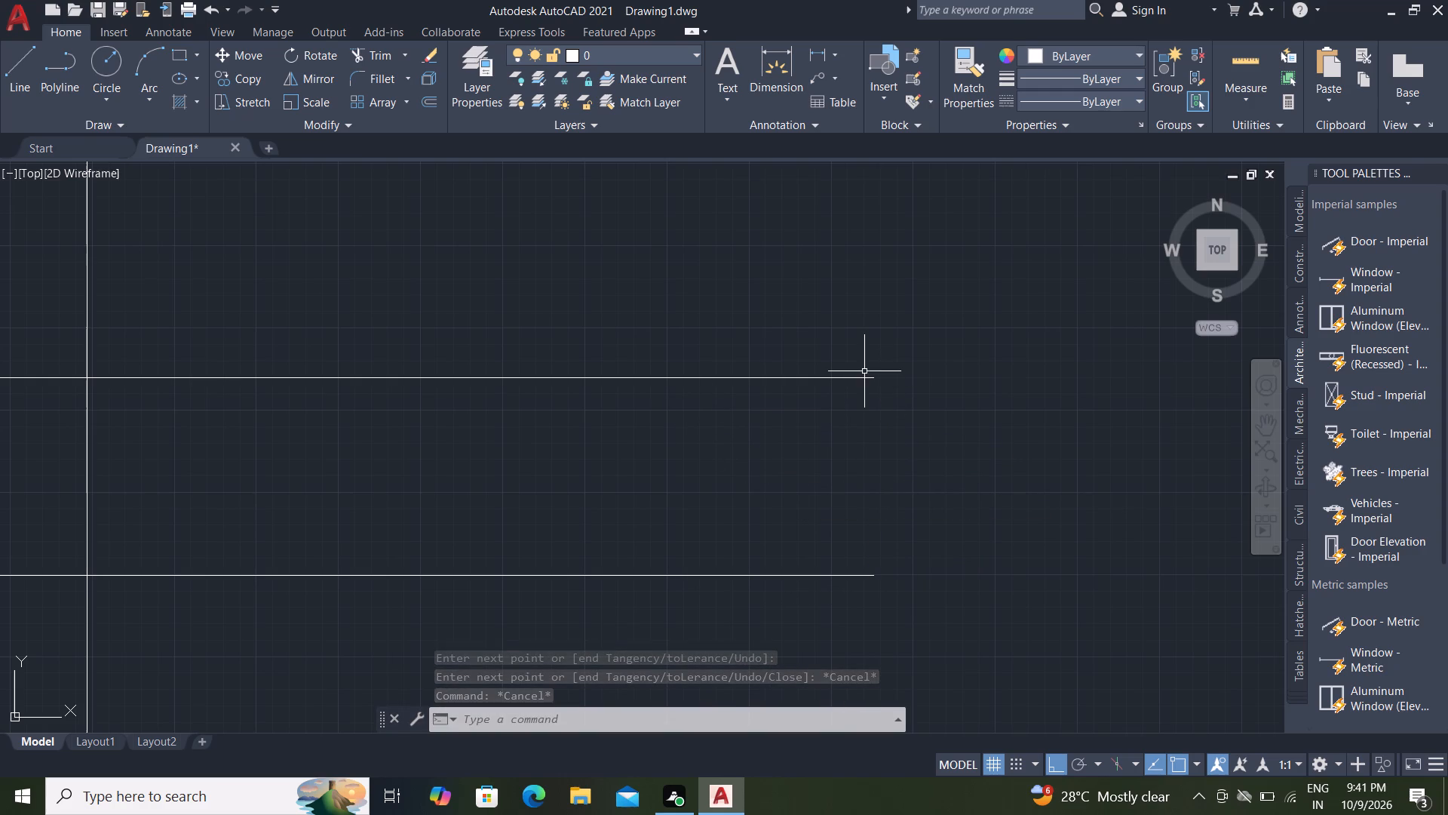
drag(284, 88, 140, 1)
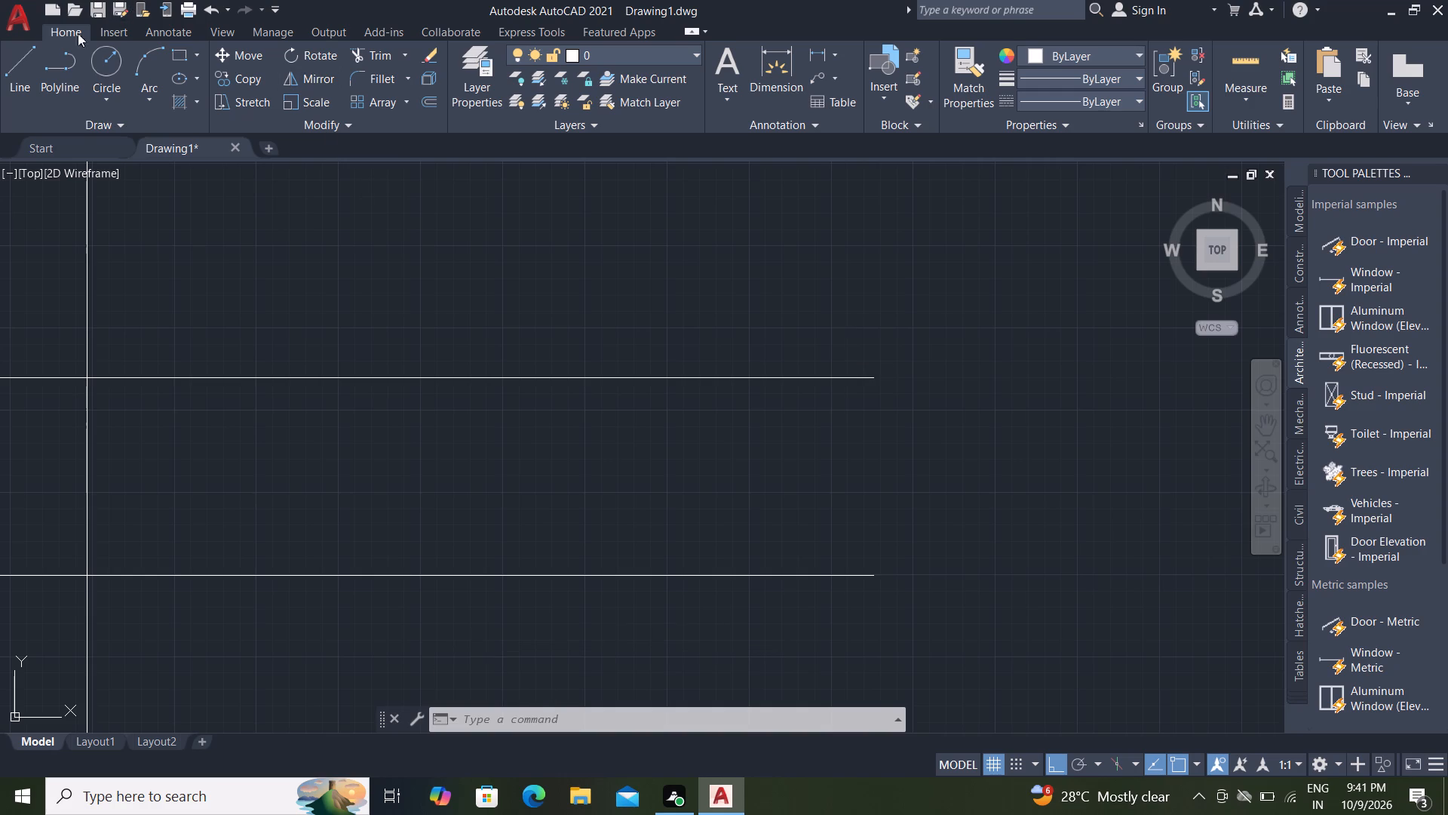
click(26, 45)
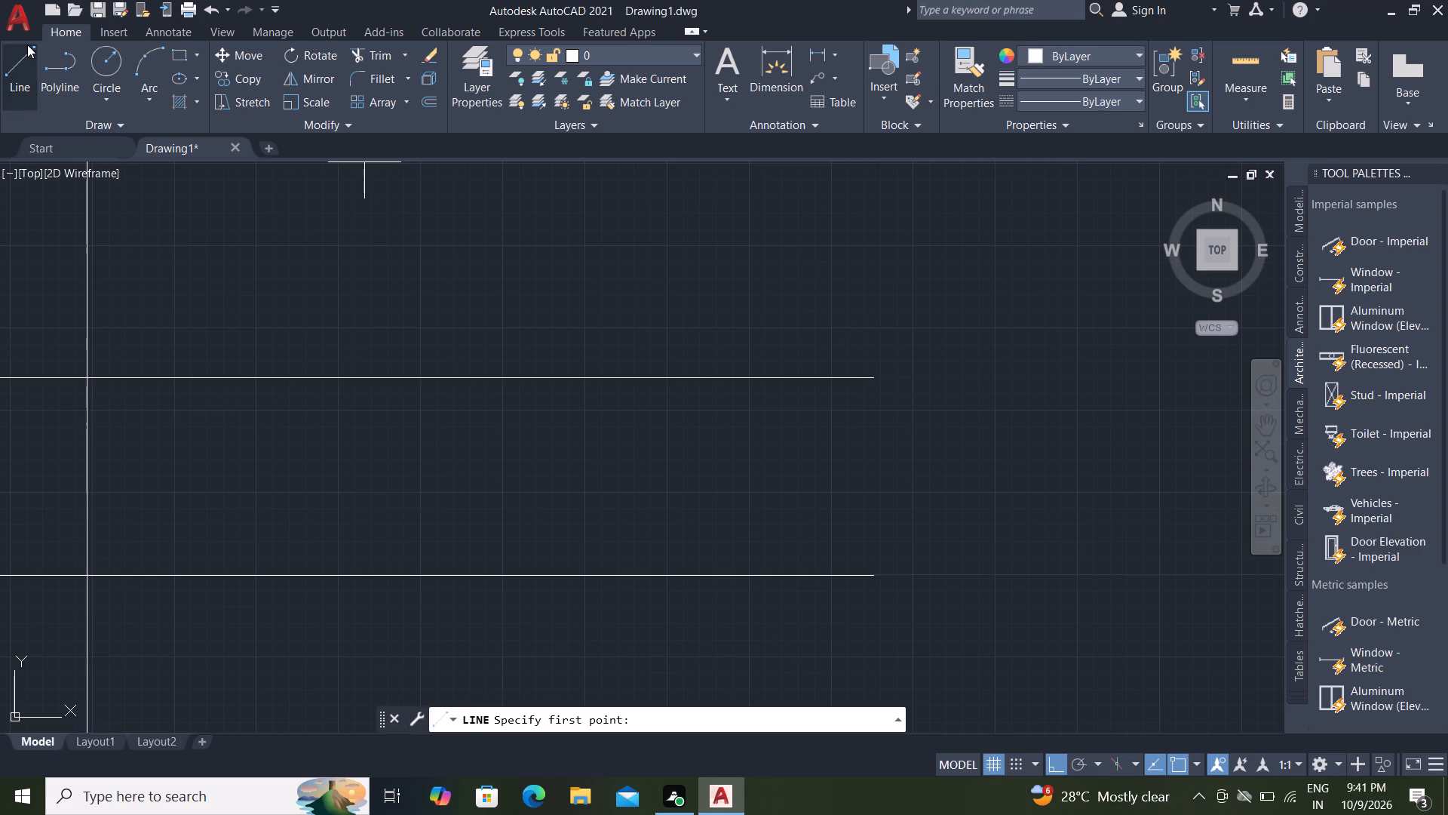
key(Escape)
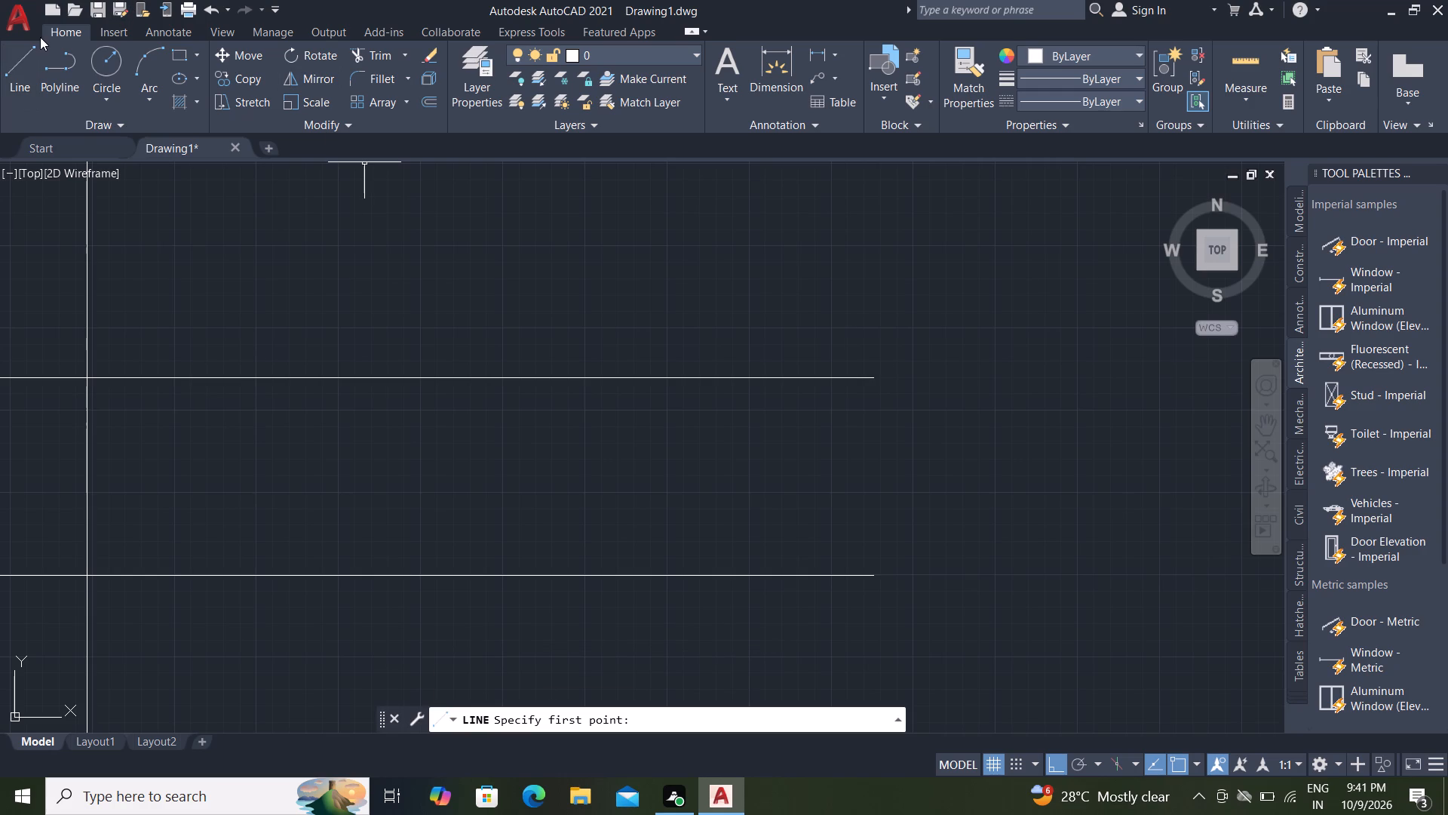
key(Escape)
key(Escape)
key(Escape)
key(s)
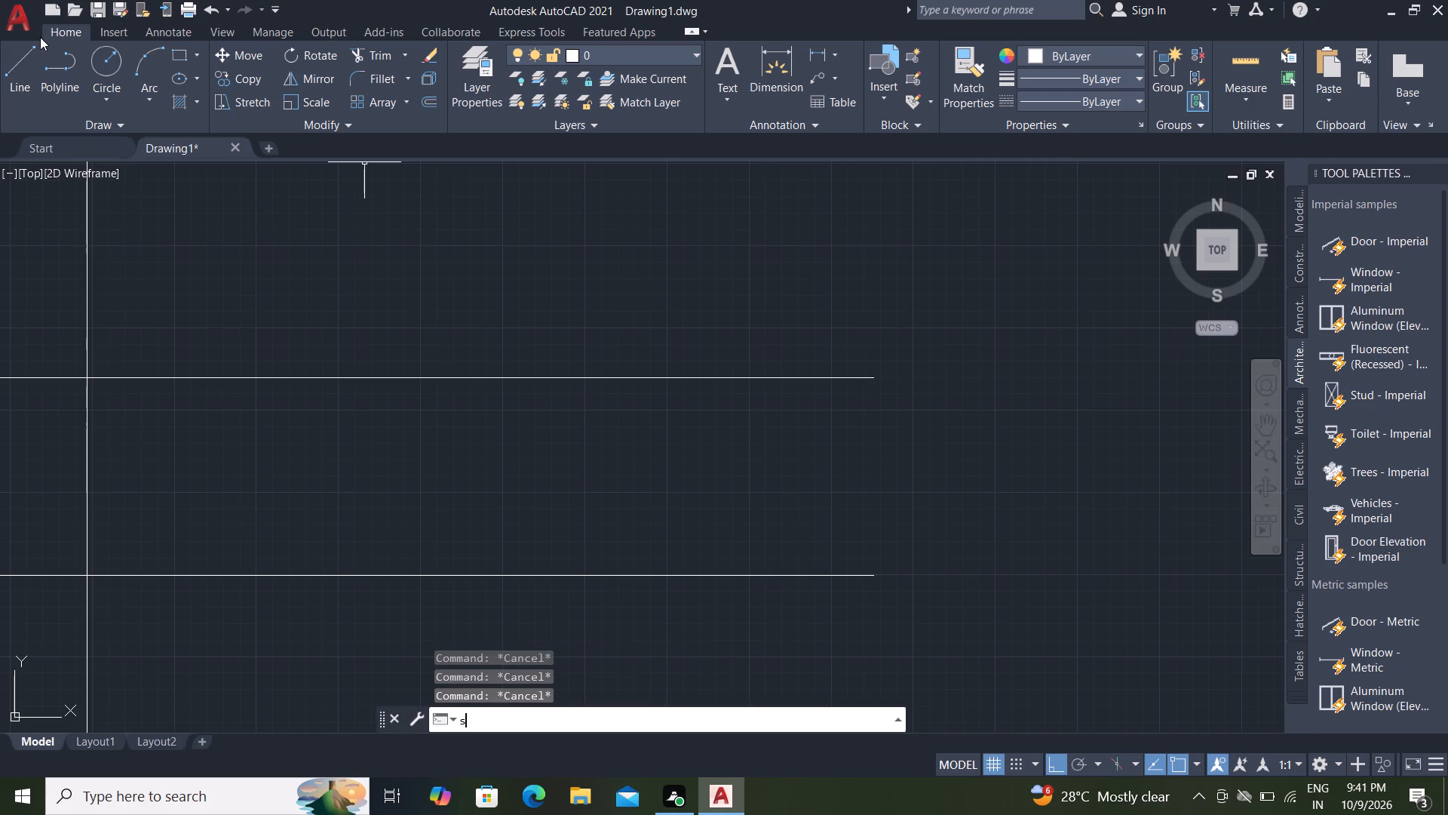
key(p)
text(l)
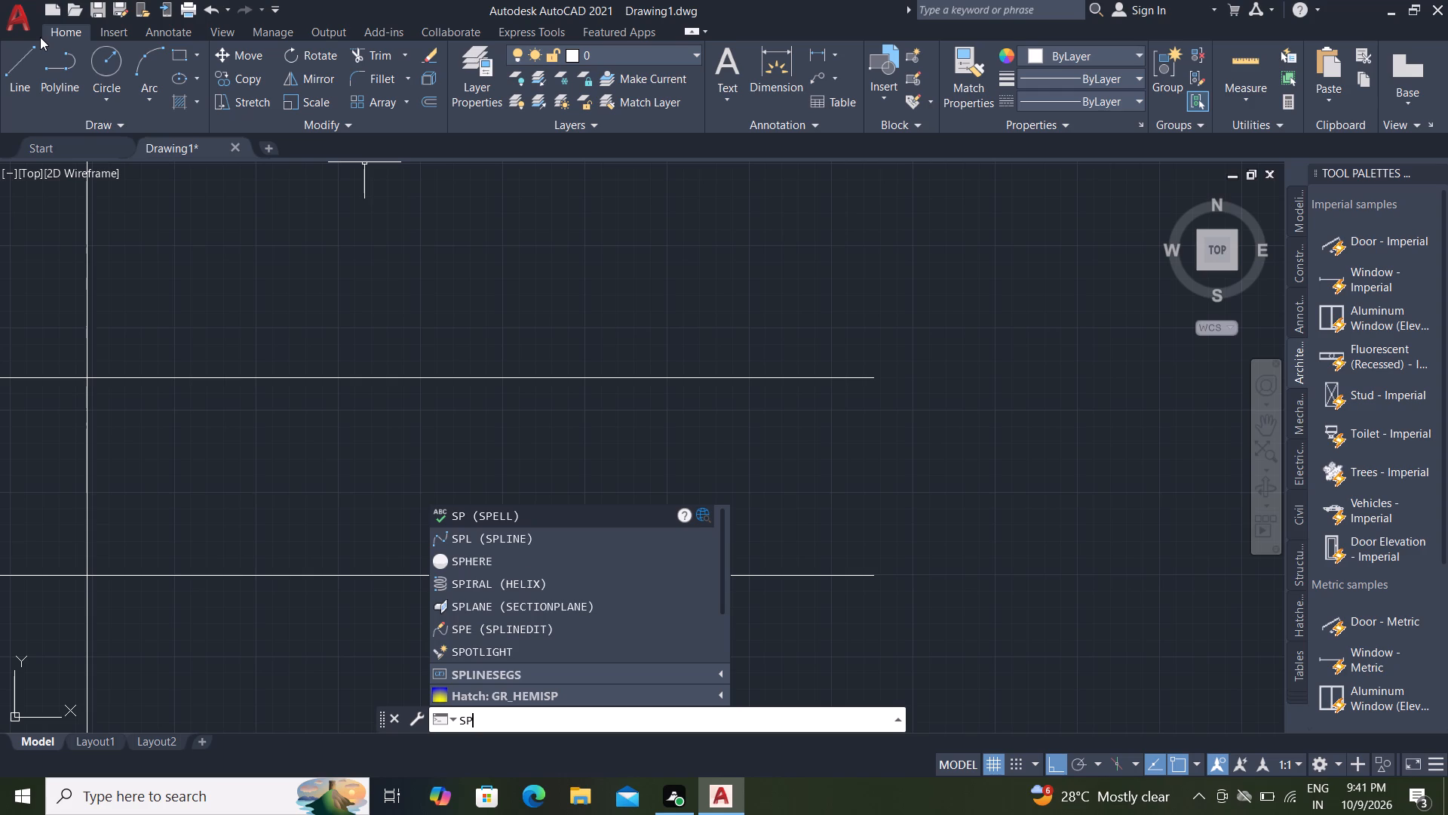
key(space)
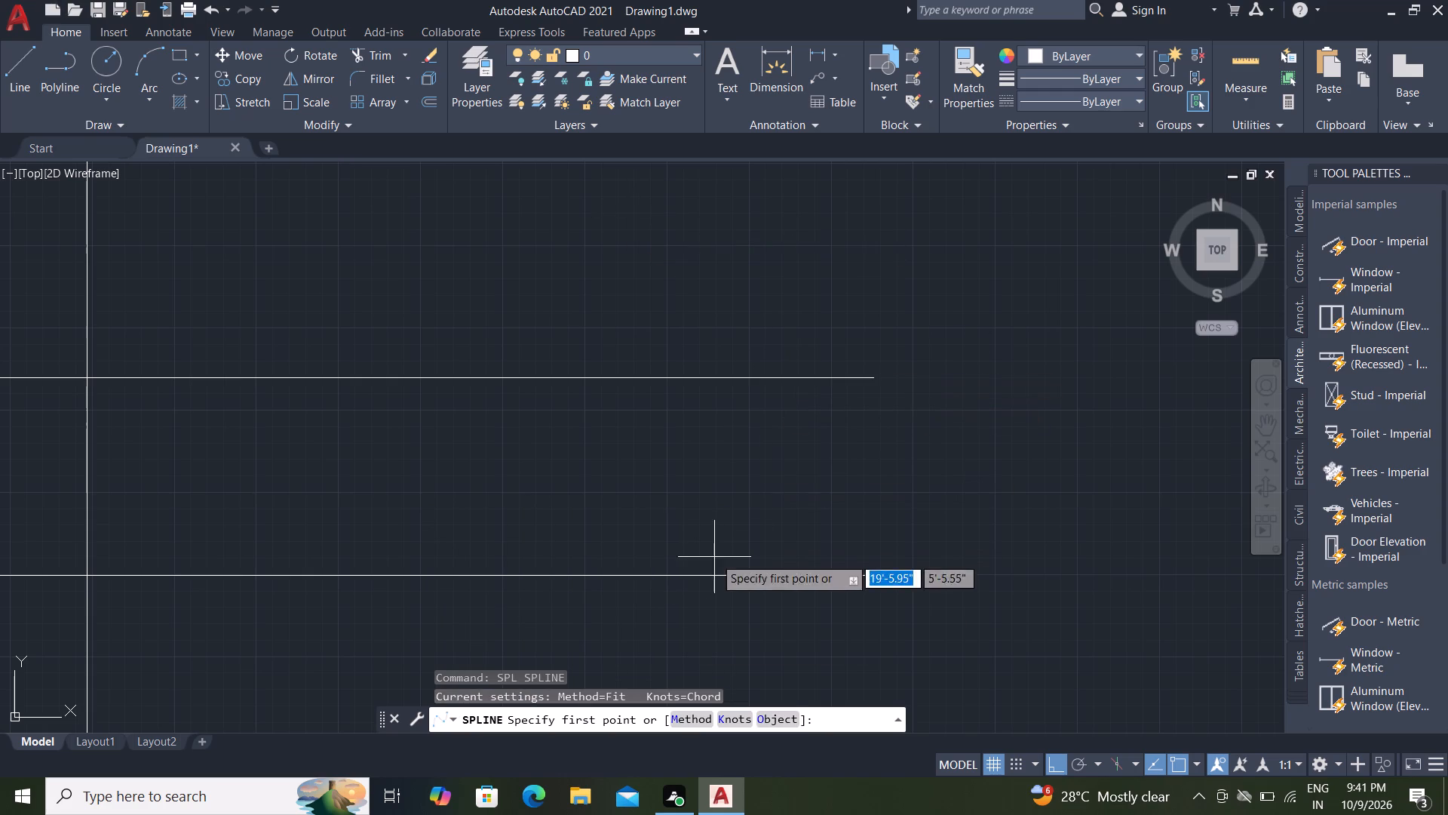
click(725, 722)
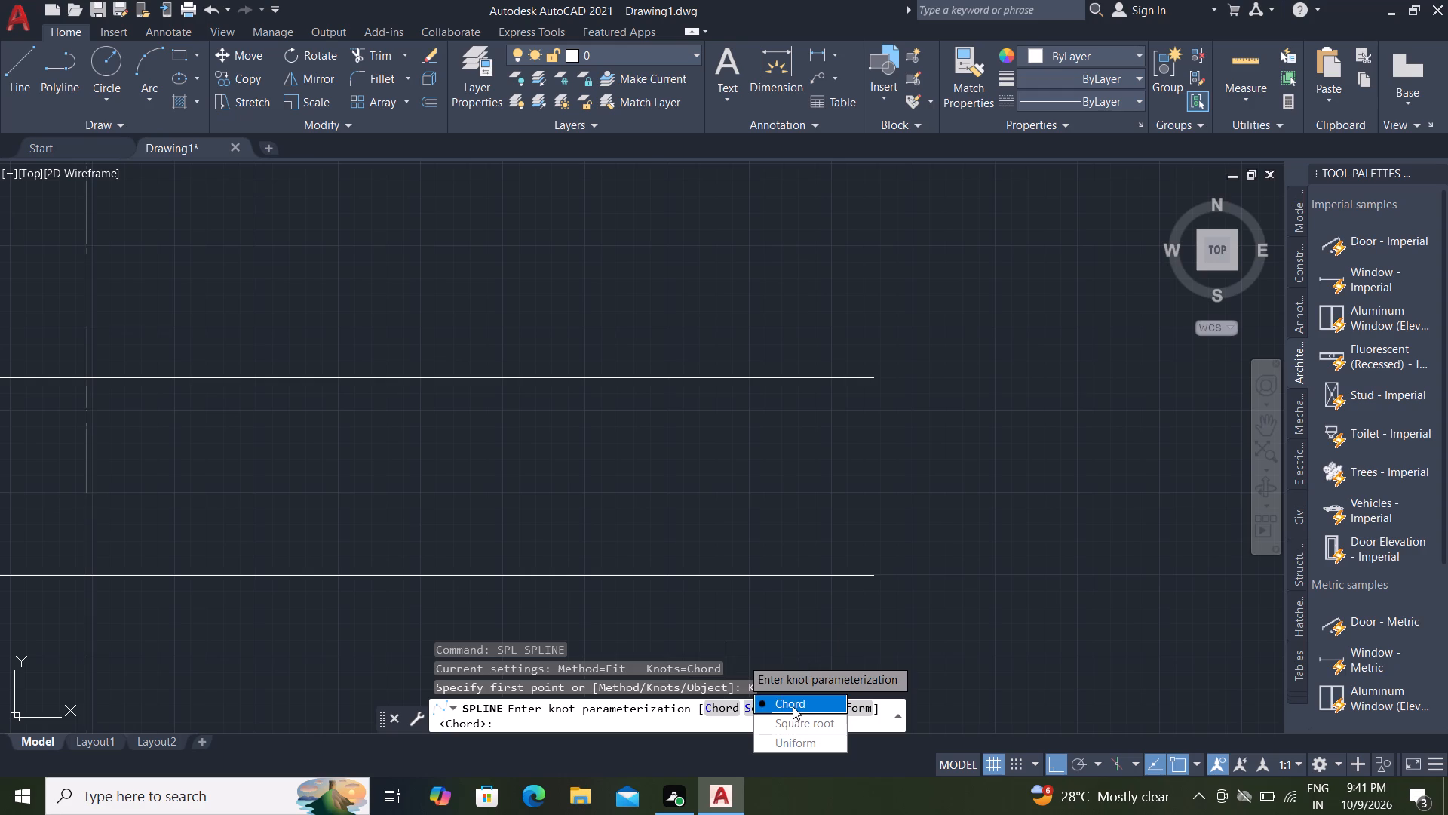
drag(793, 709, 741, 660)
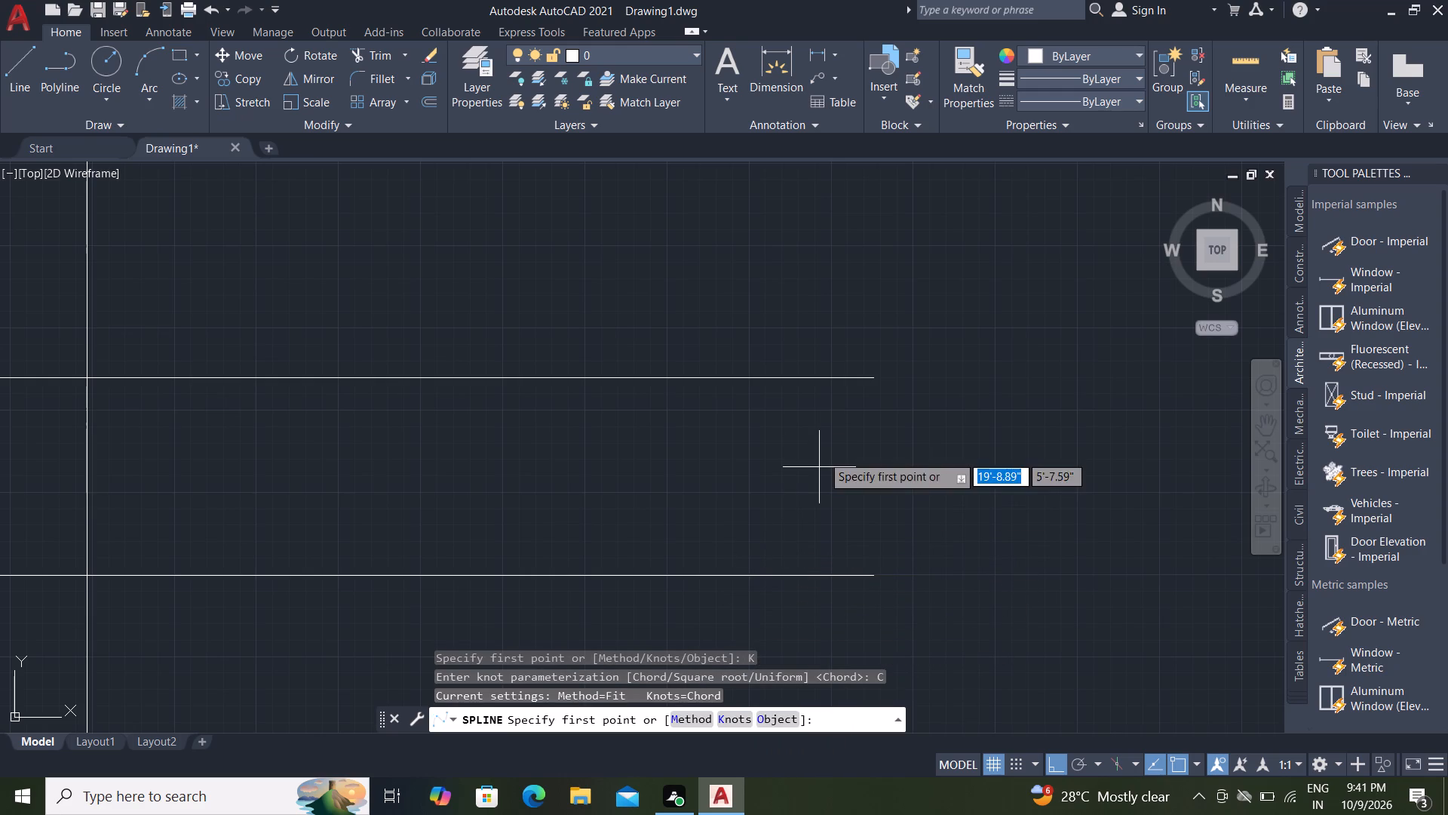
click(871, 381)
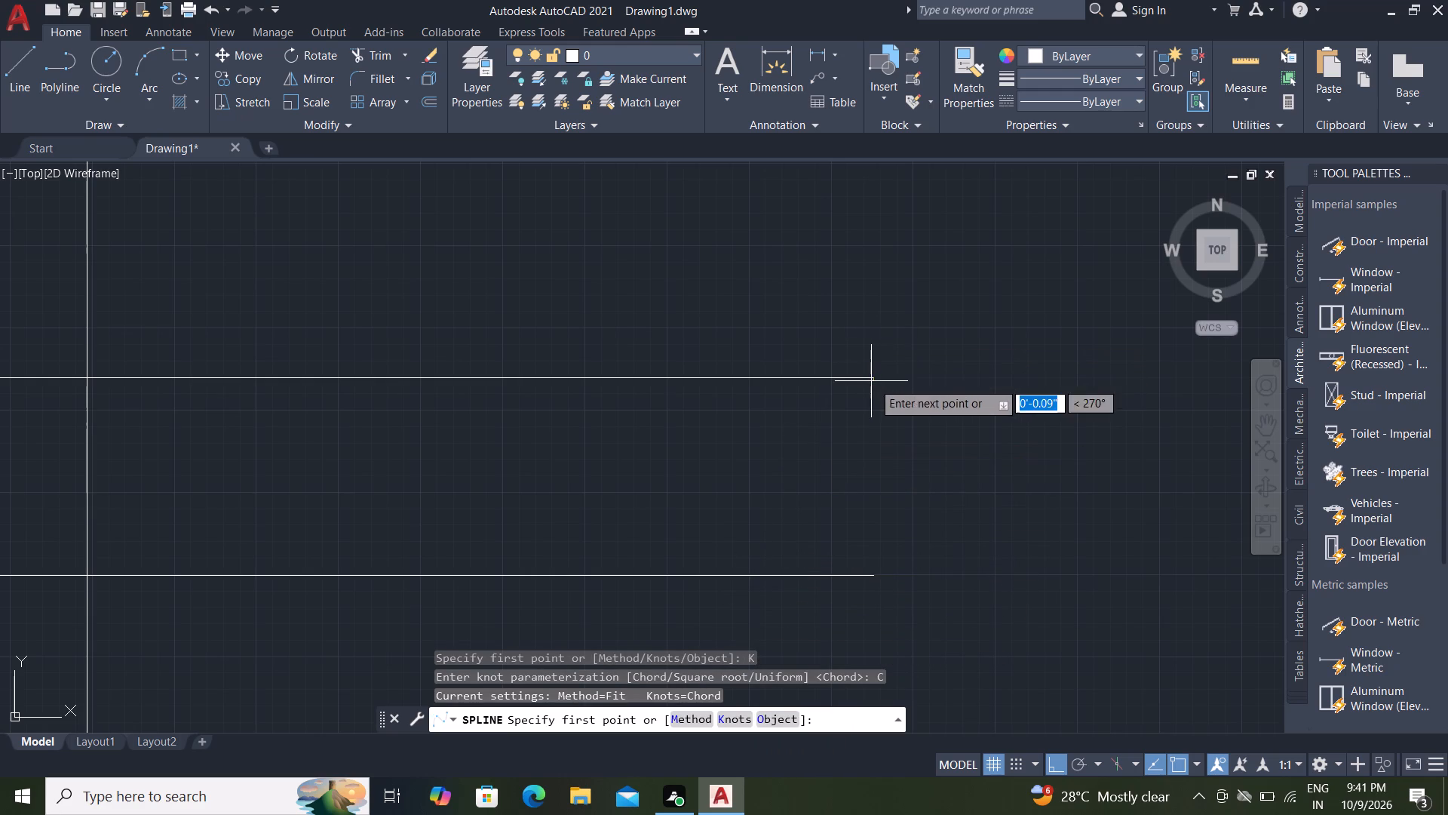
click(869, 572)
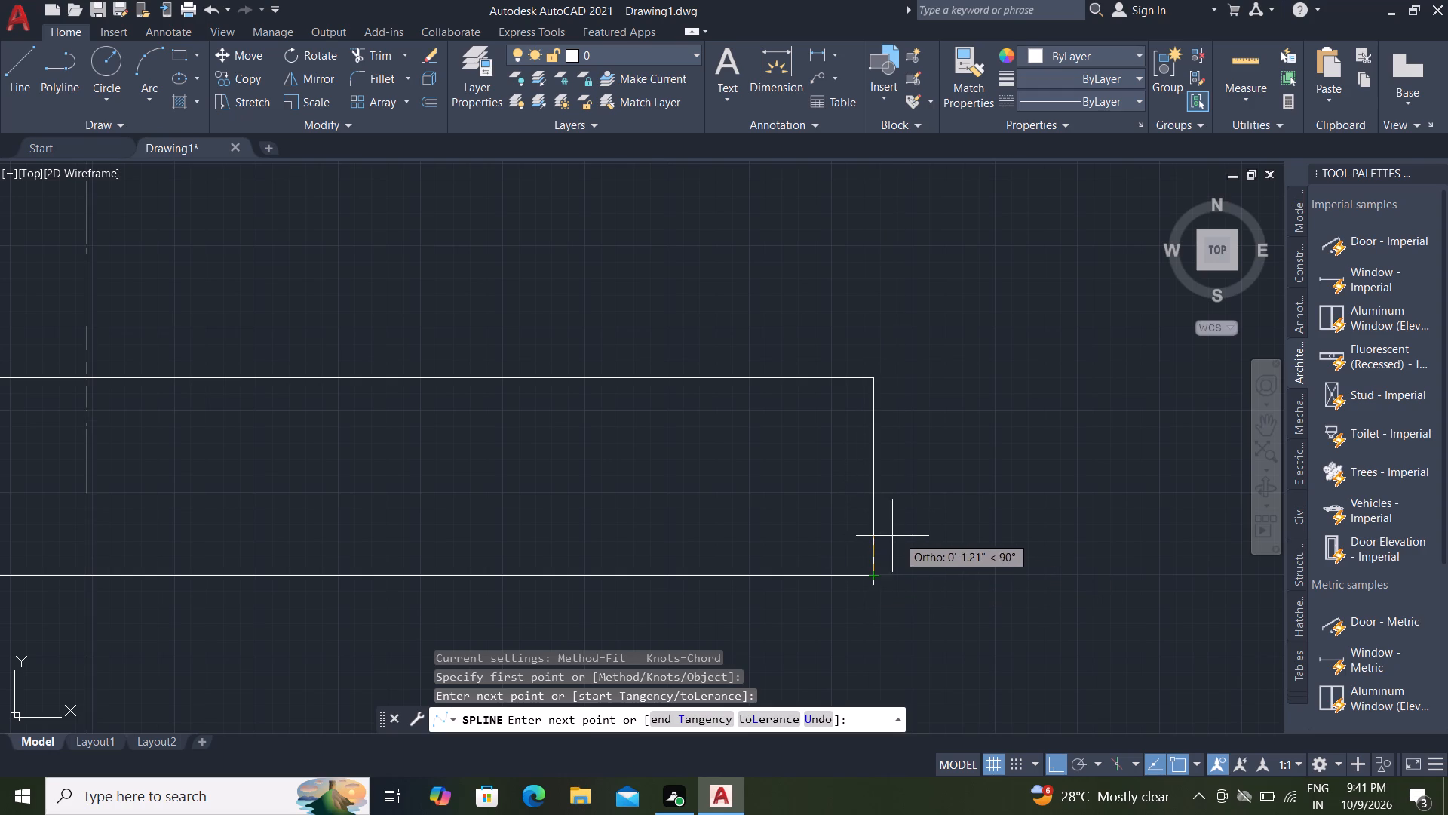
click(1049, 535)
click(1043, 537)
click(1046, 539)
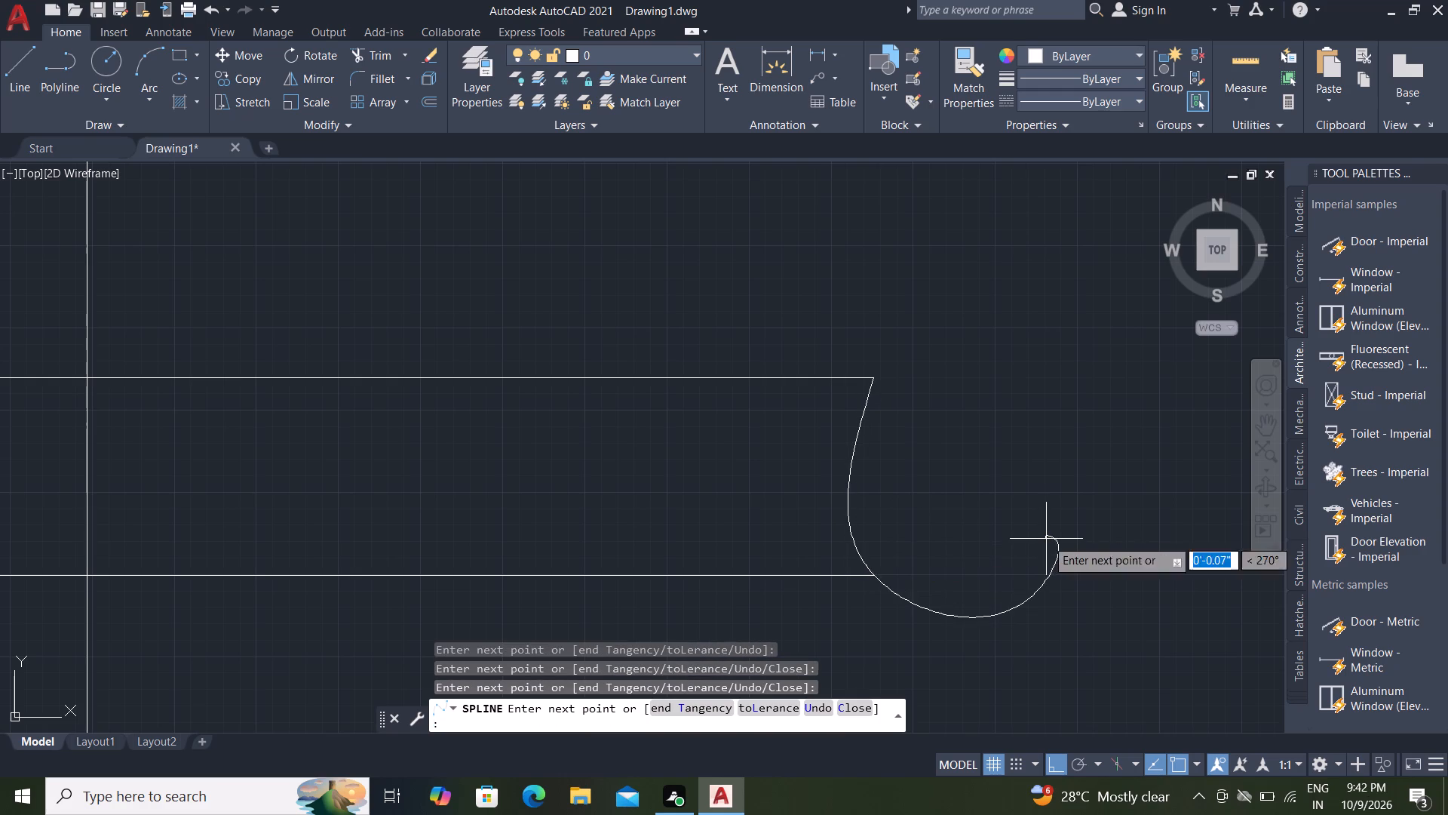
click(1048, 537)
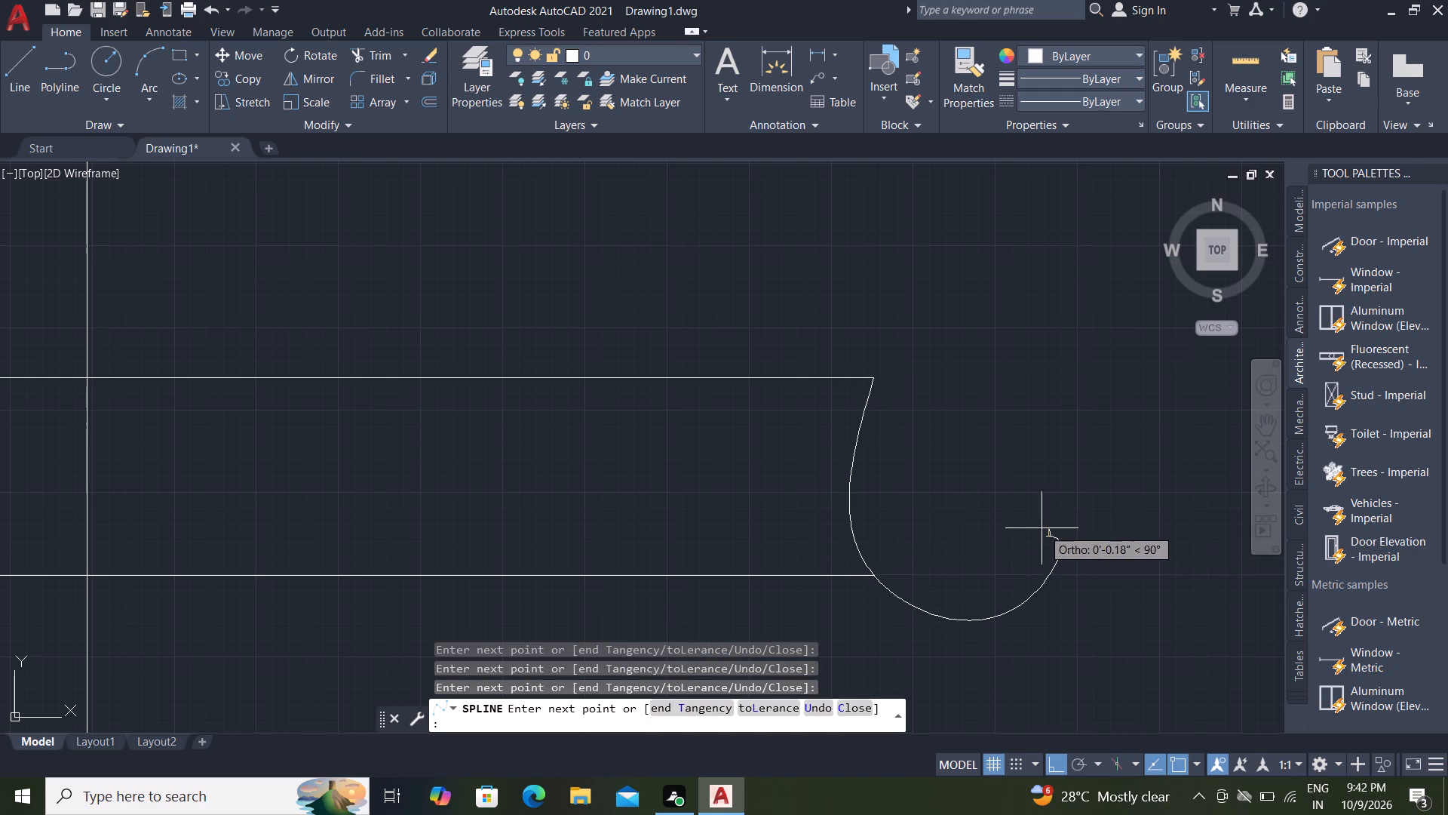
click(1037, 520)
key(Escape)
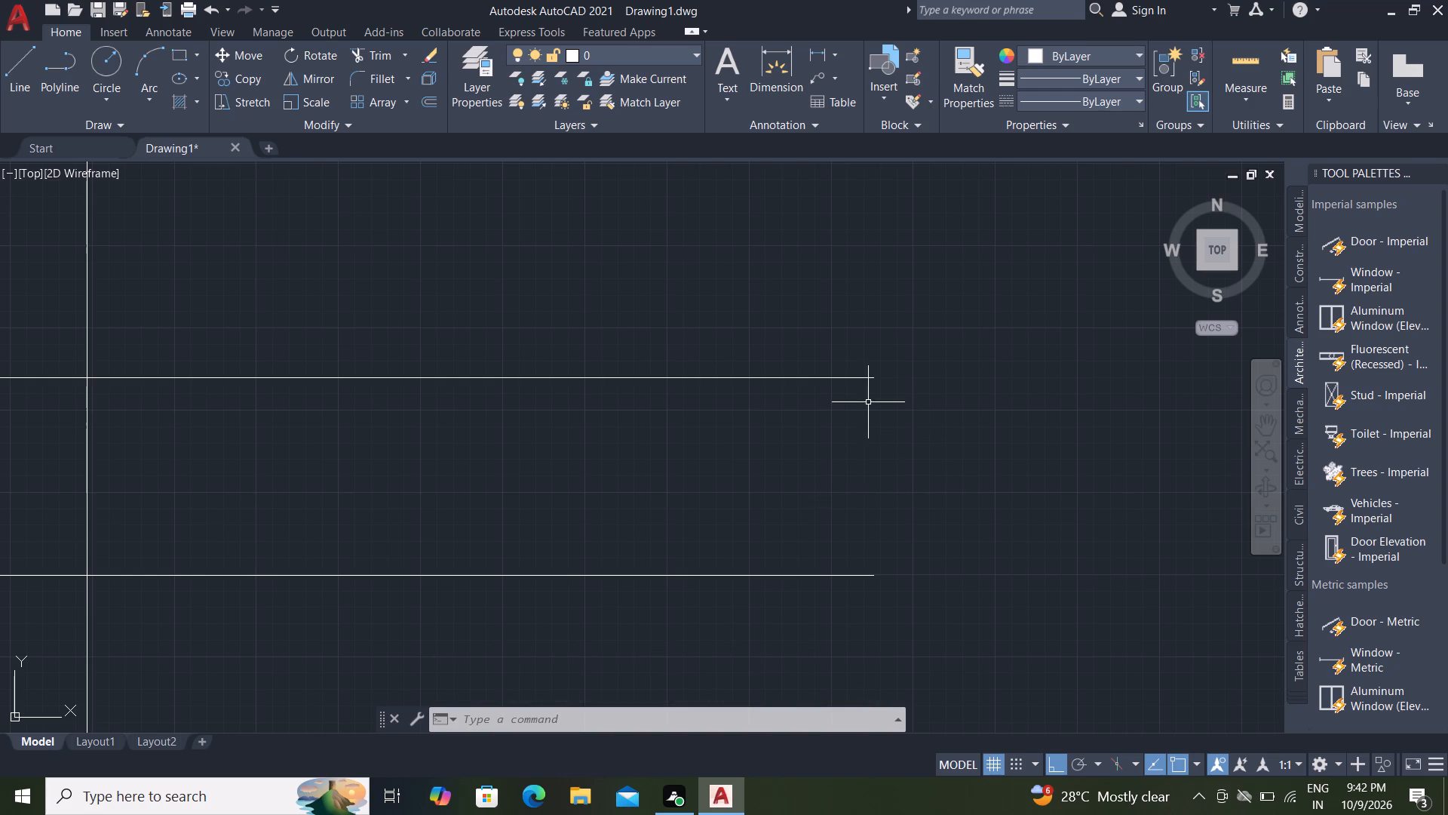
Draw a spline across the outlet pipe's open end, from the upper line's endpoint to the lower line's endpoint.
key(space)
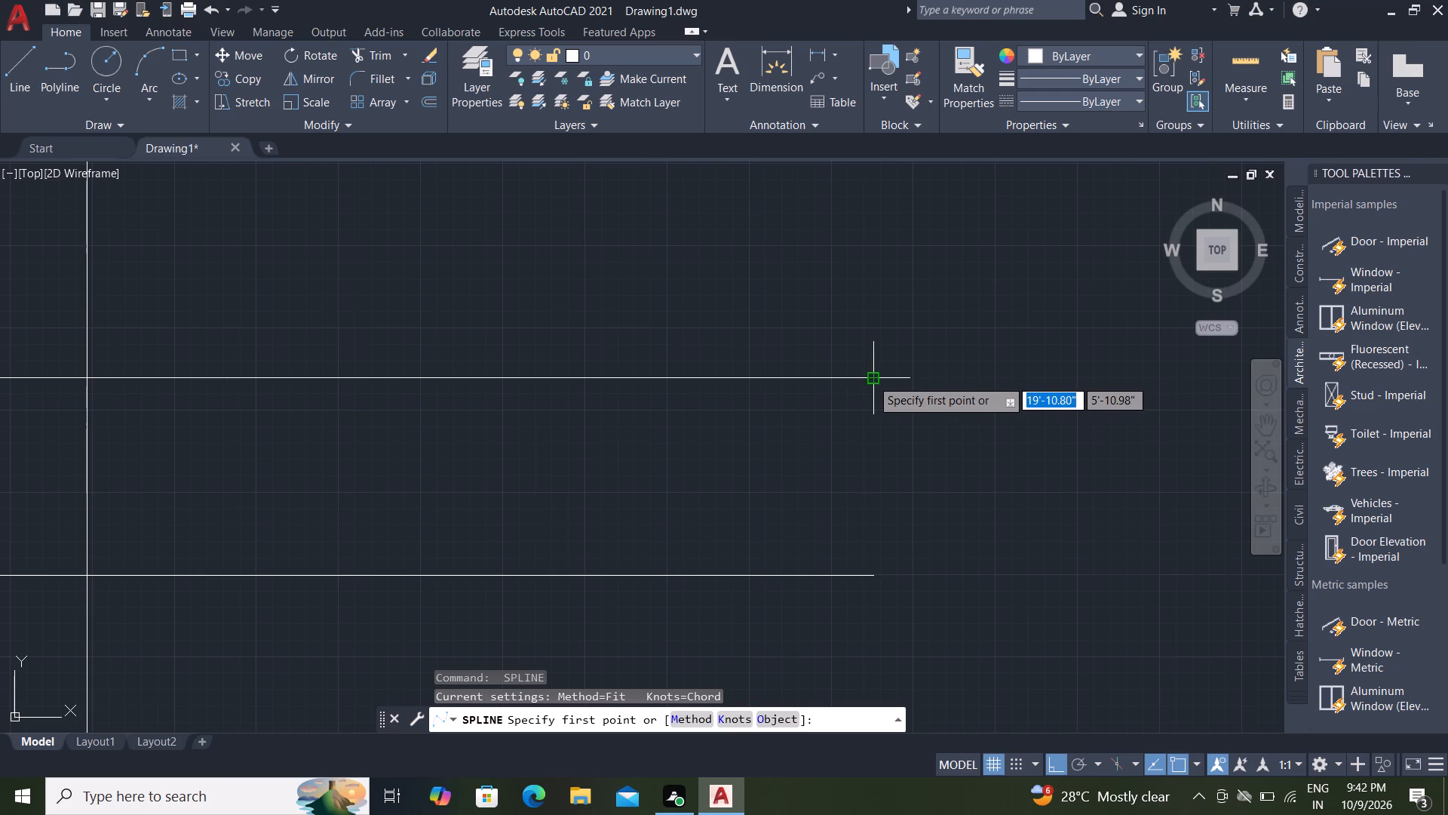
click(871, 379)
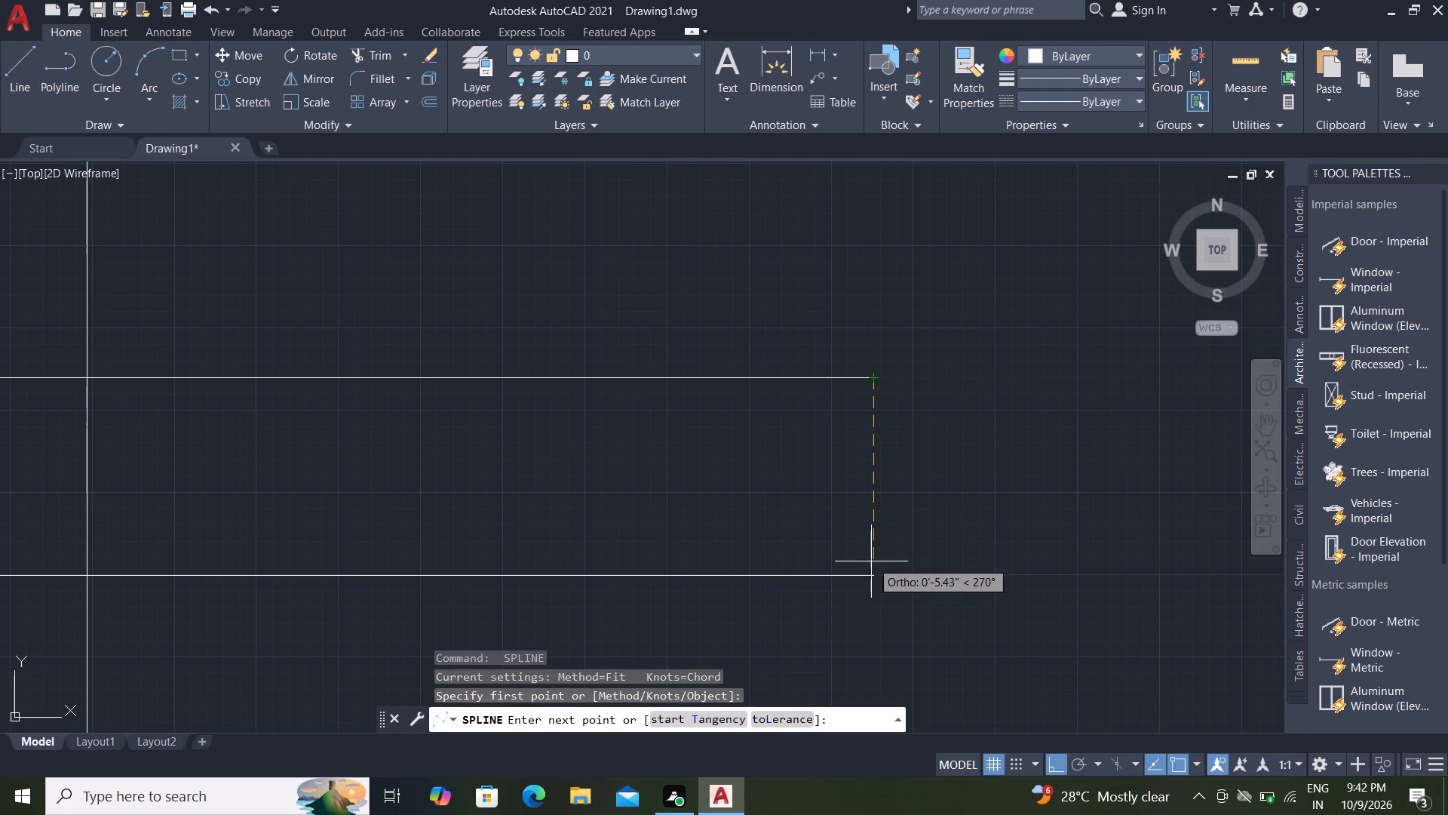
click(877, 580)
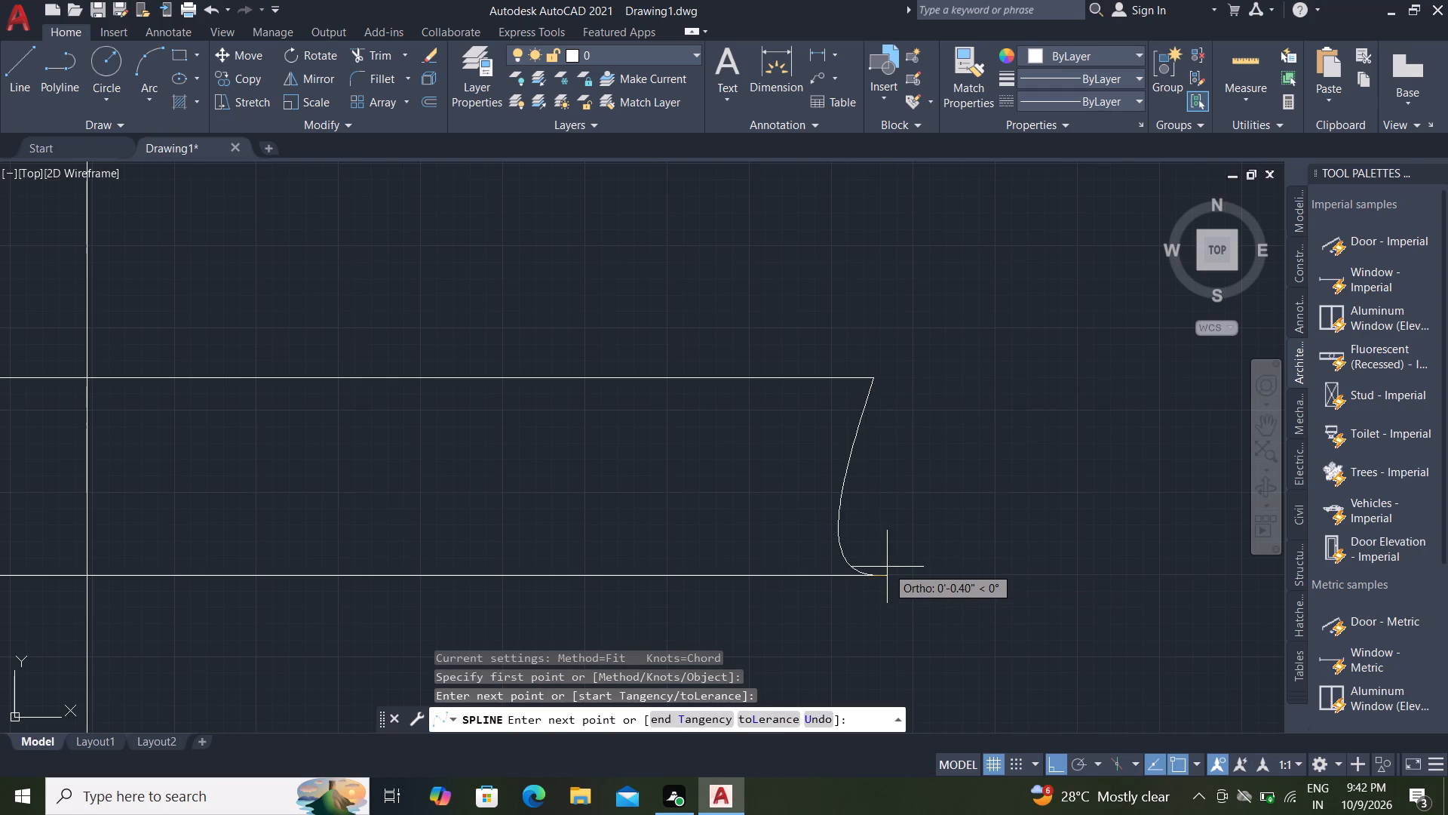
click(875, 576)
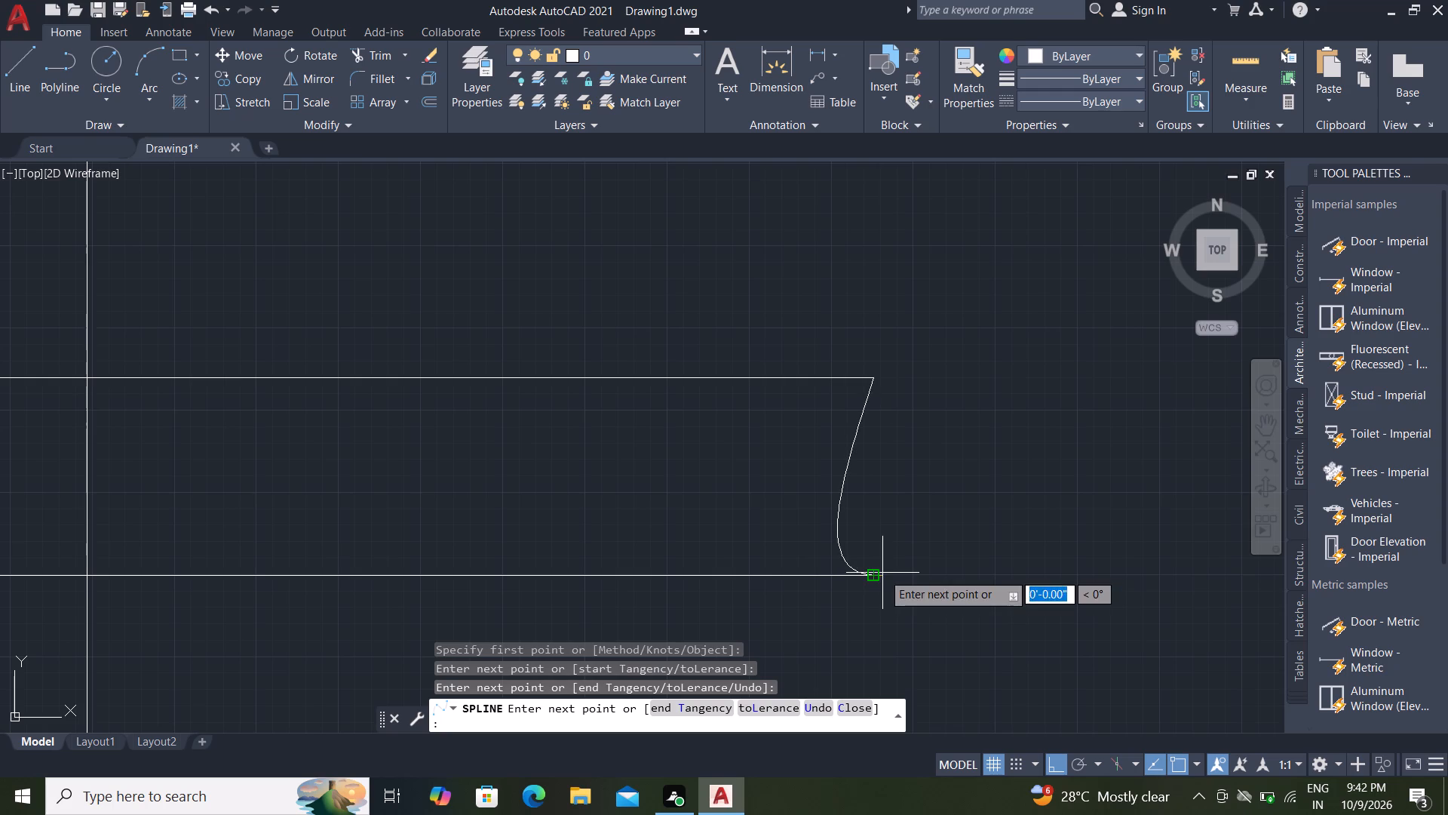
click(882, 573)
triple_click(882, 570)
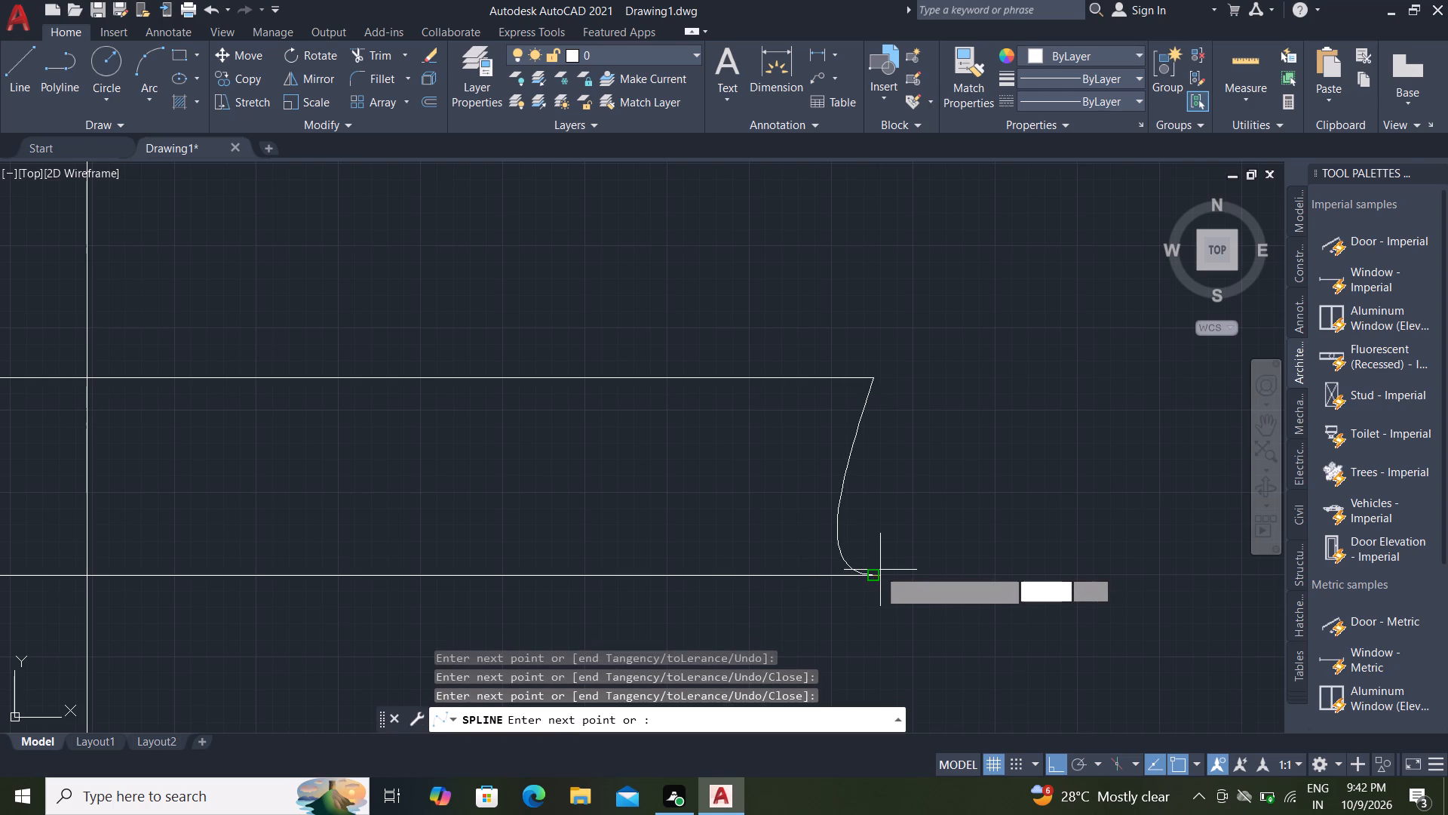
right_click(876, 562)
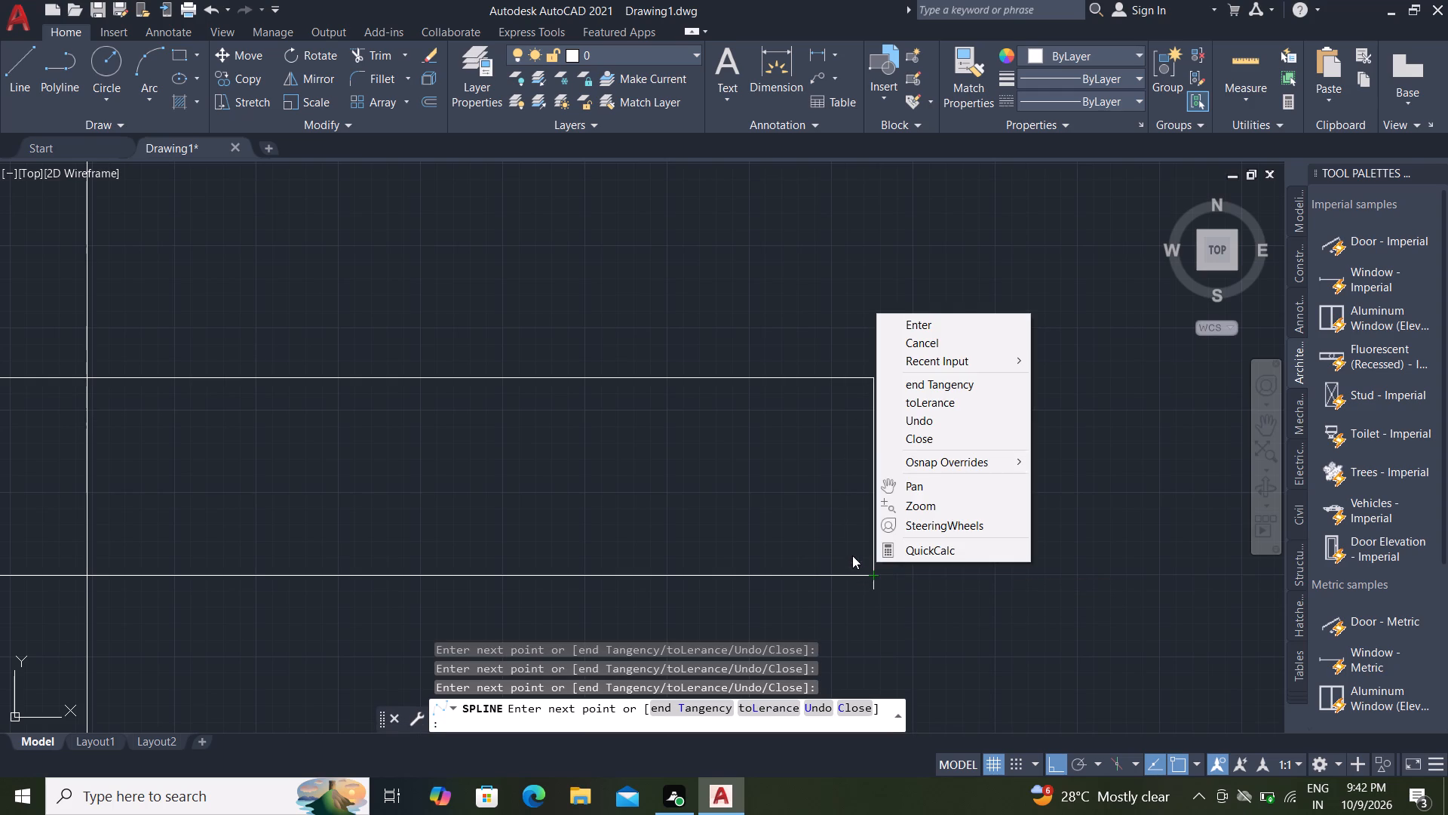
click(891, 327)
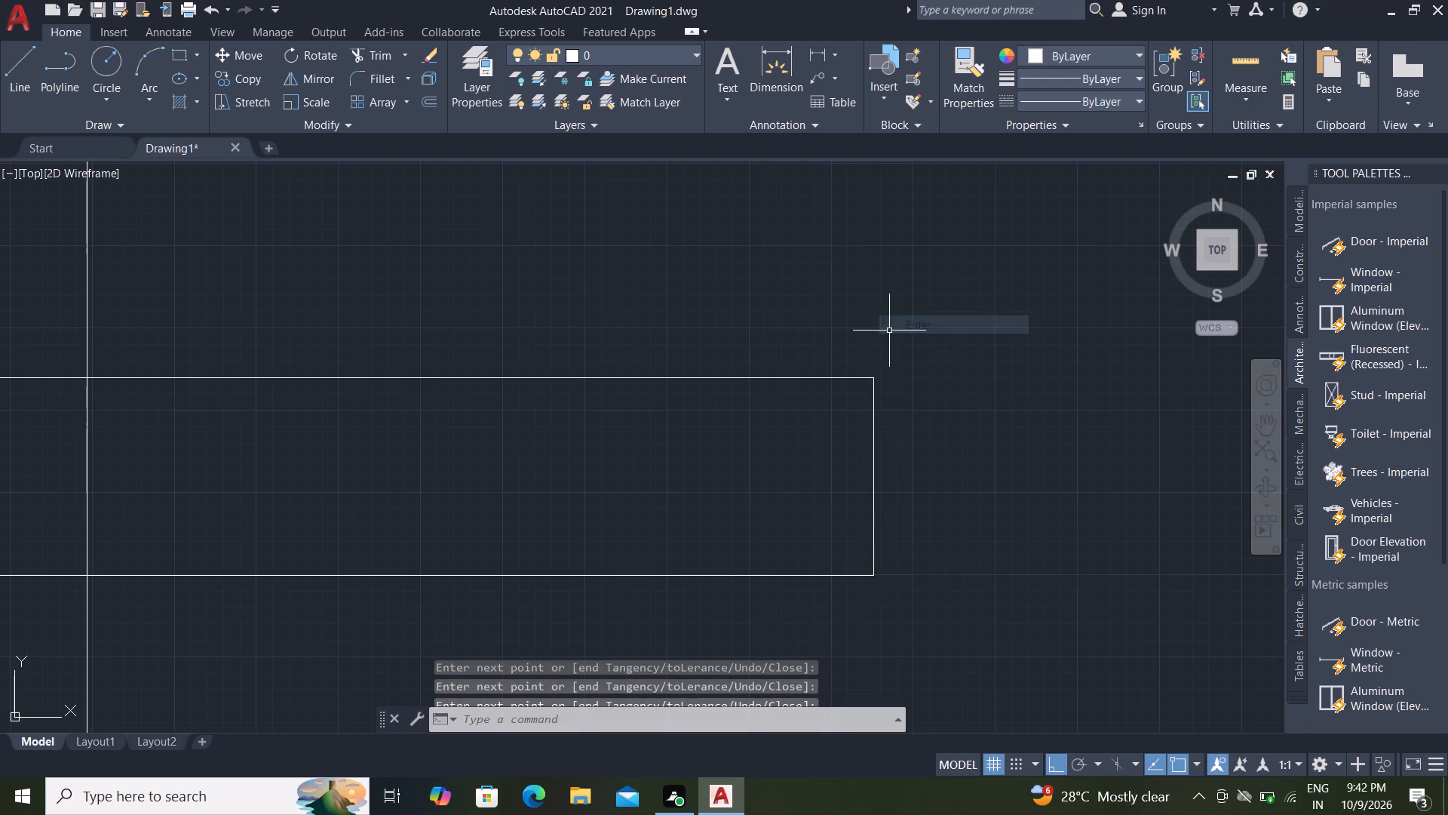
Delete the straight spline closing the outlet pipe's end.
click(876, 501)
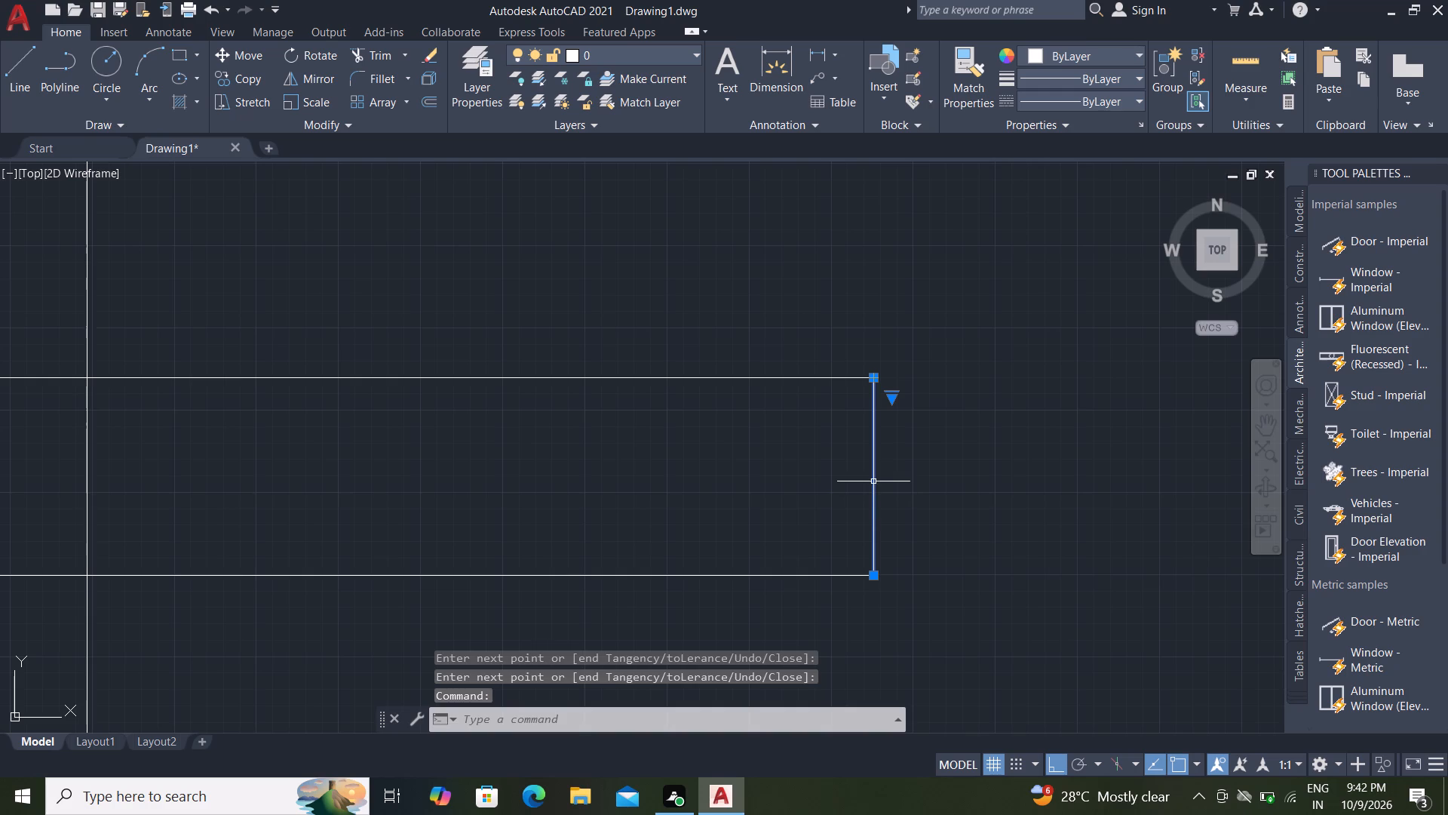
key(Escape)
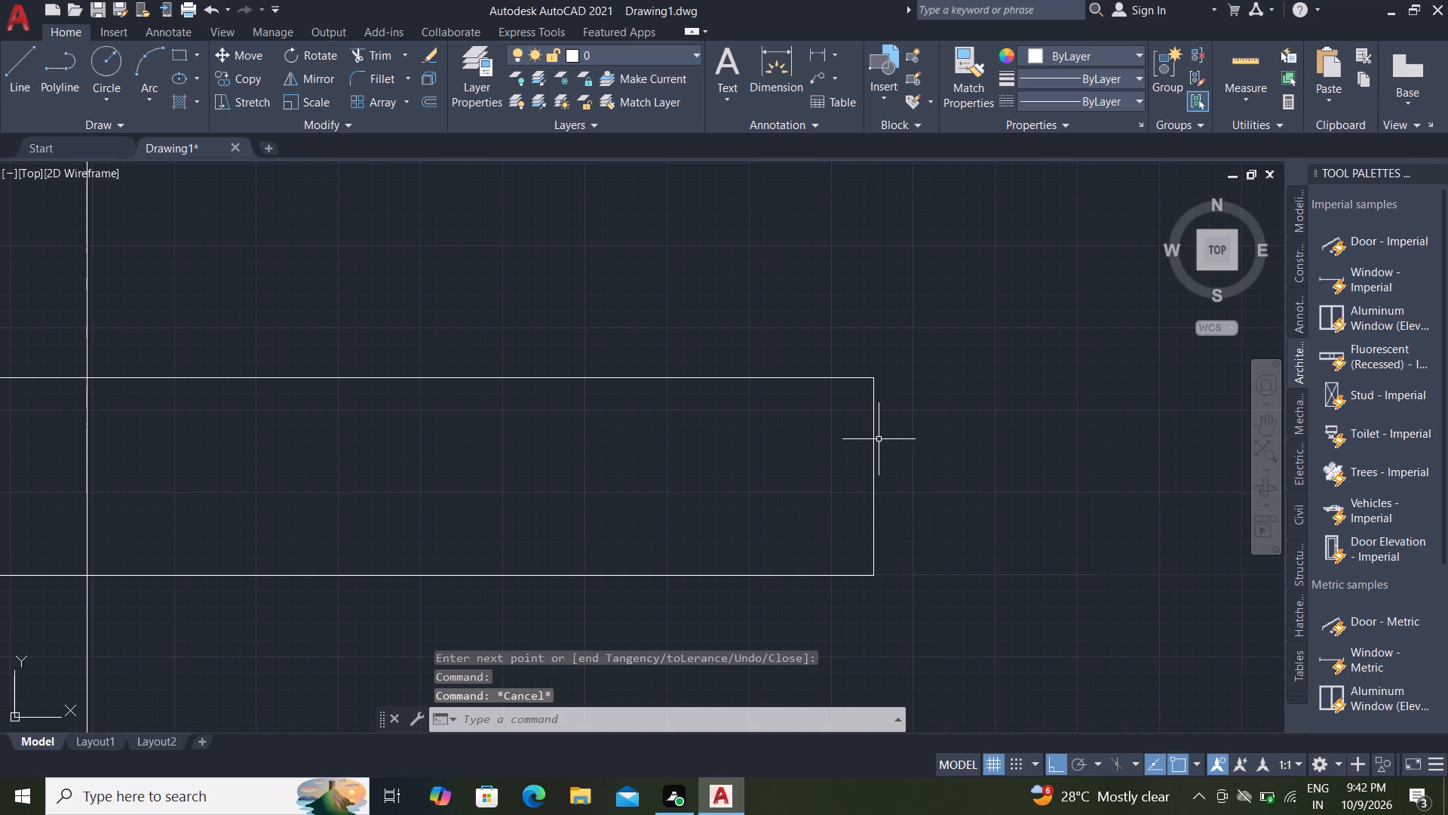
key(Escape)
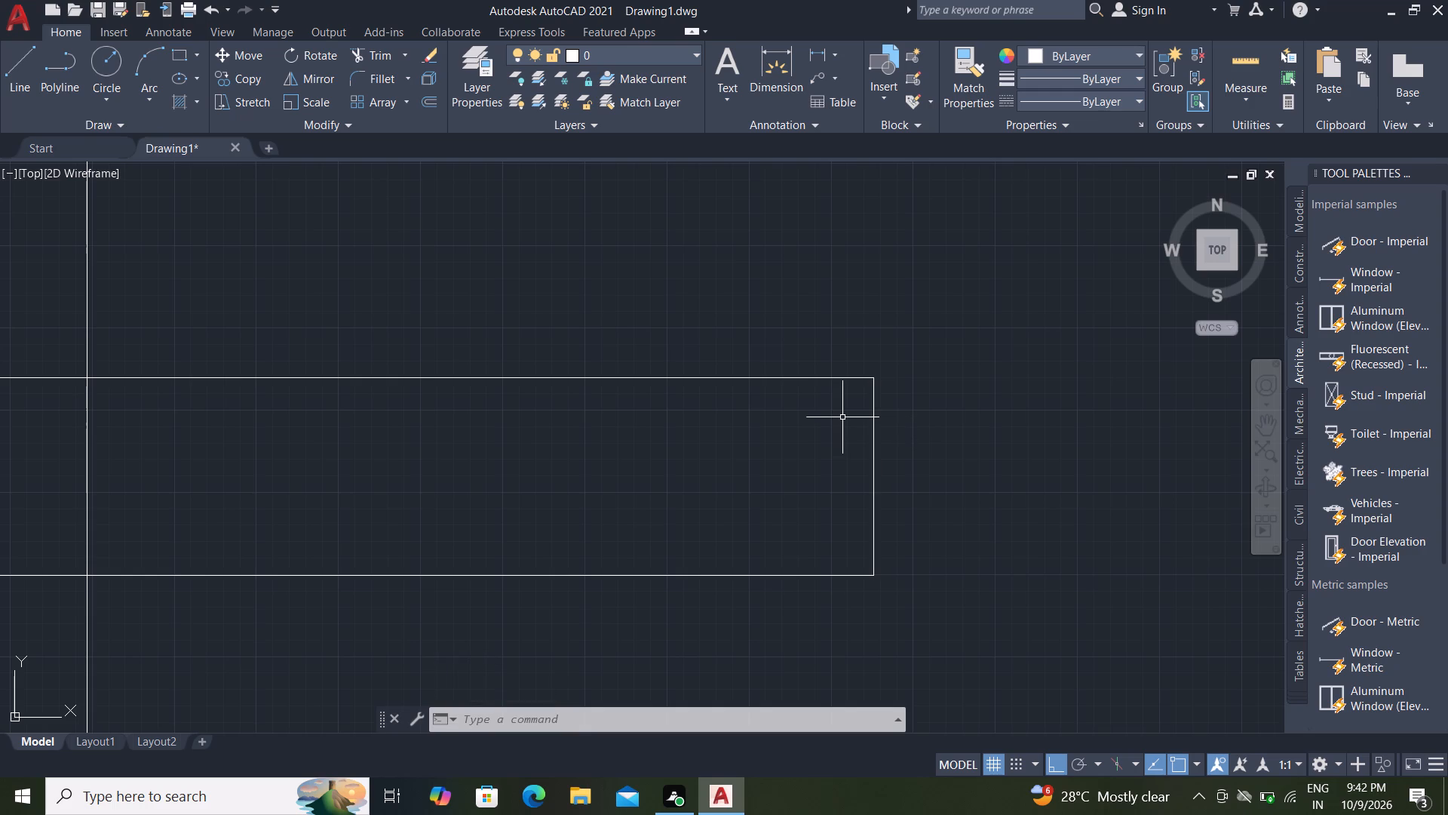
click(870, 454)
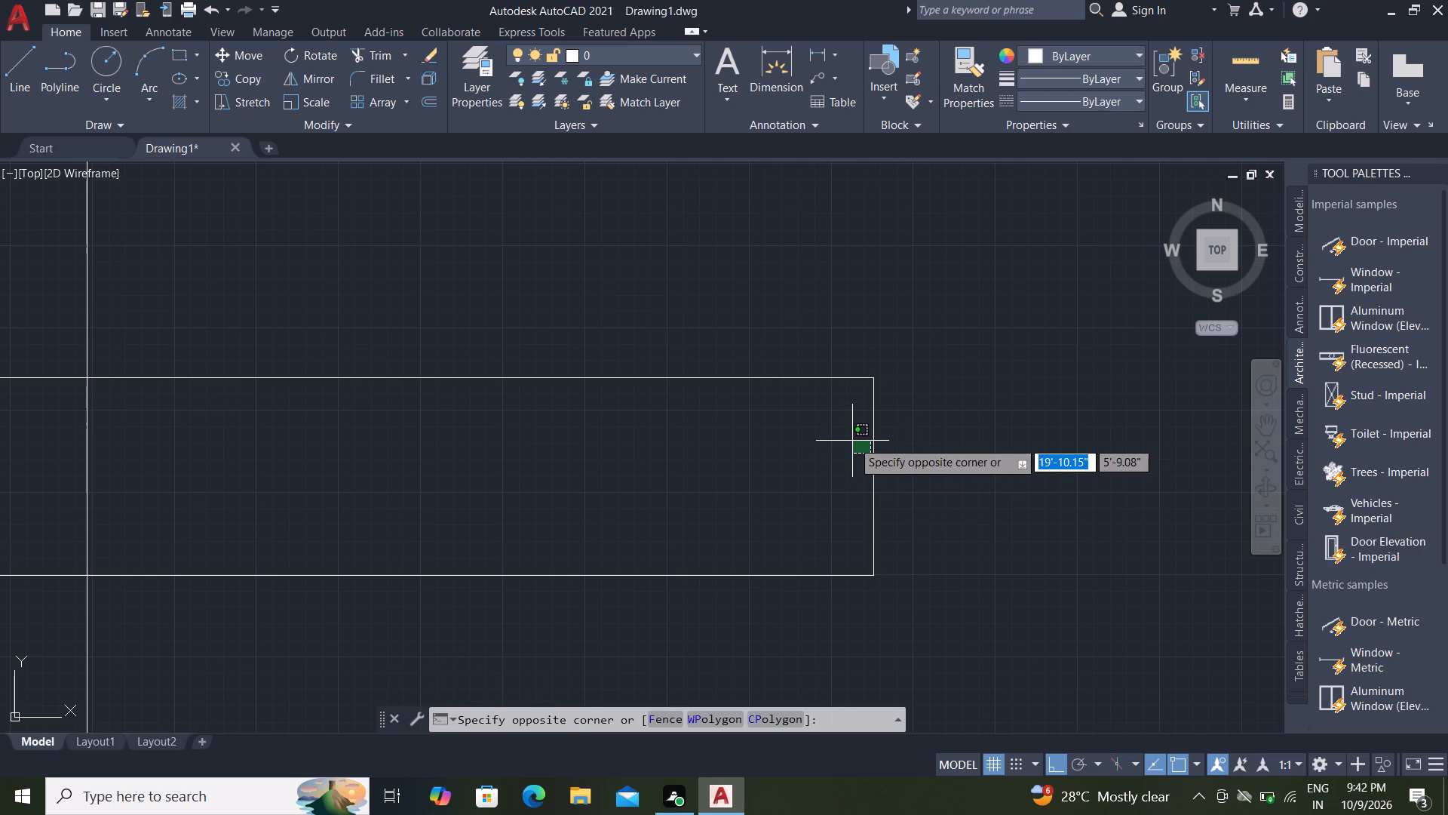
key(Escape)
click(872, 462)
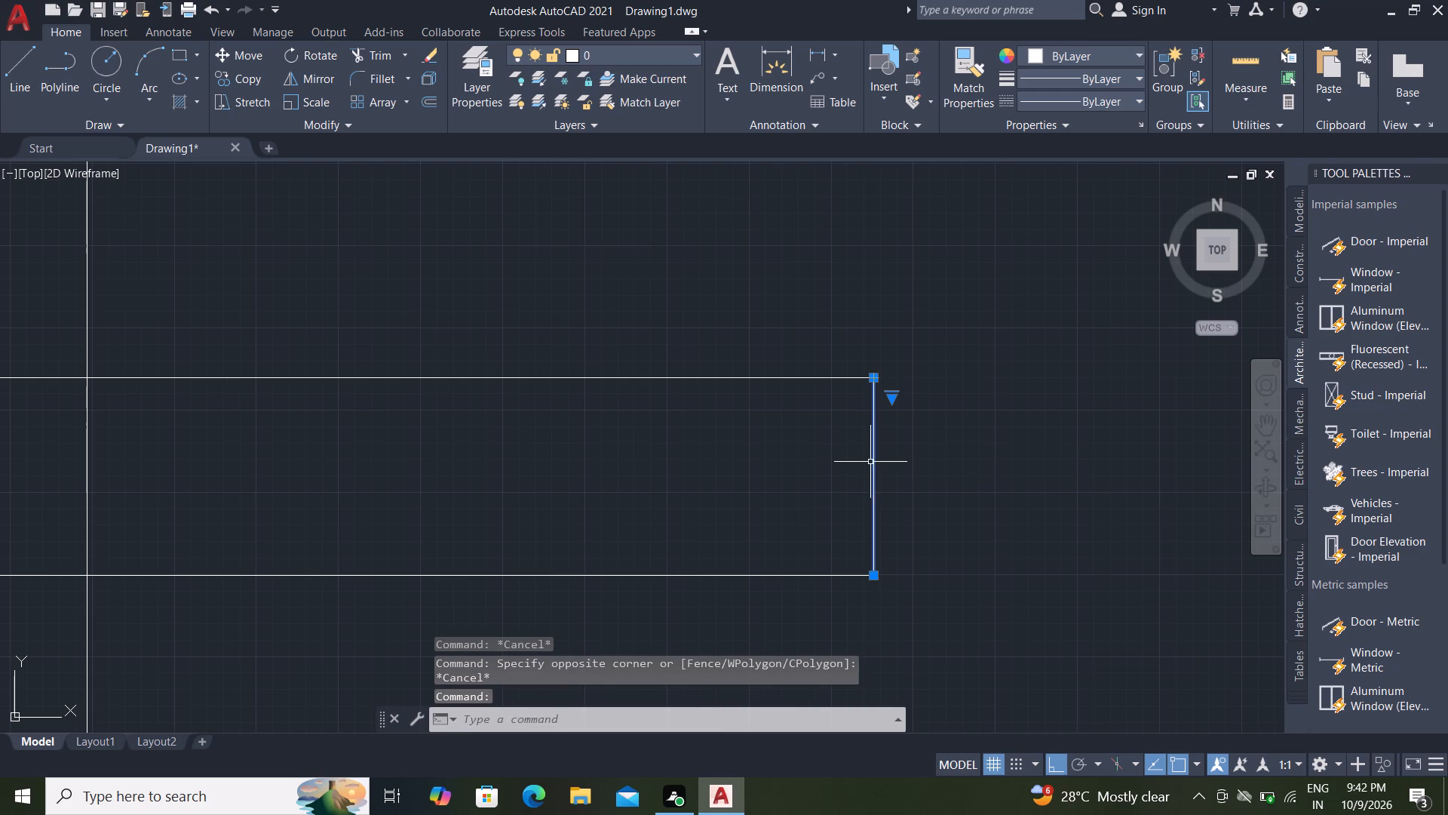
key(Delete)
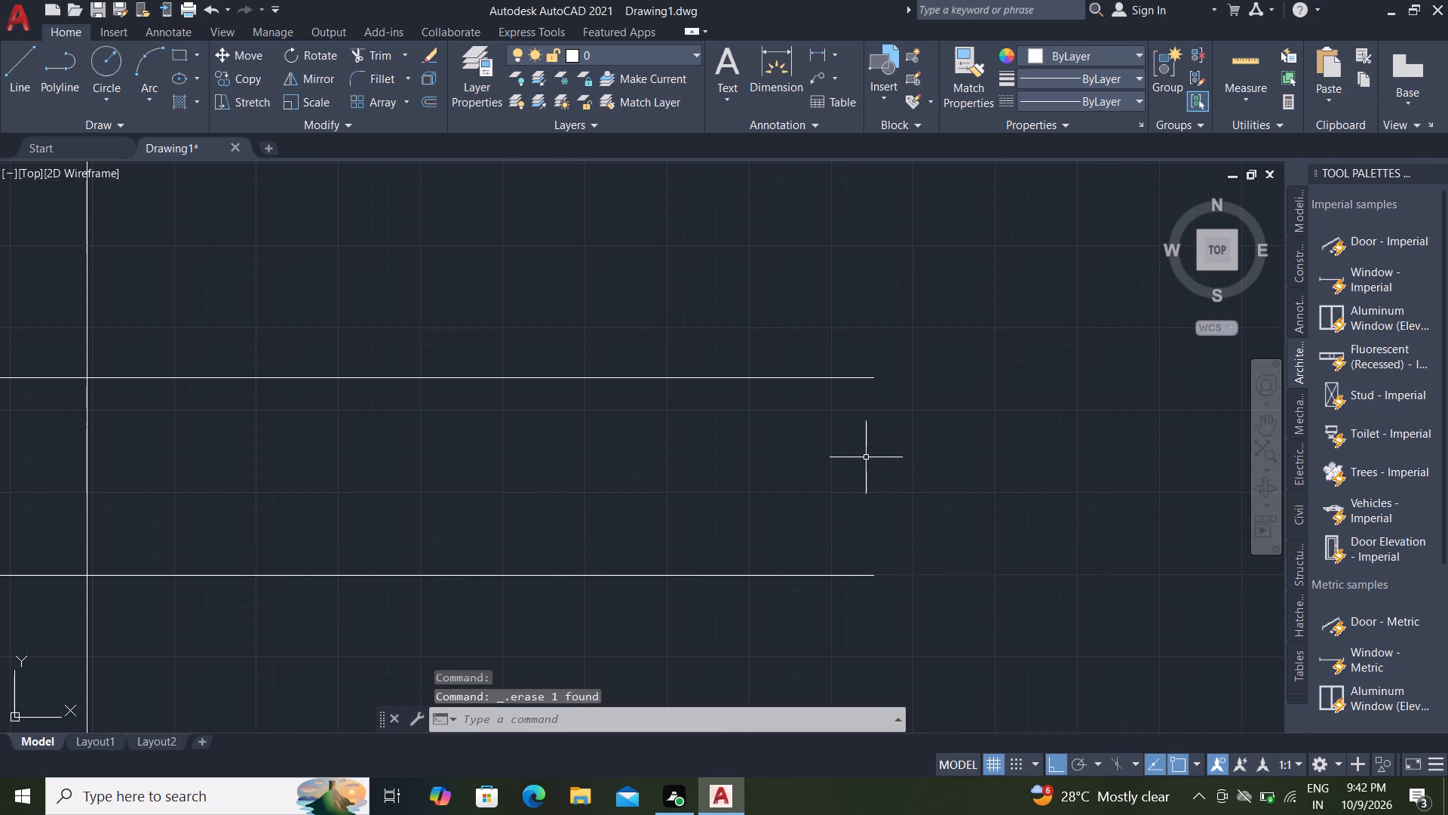
Draw a spline from the upper pipe line's end through the lower line's end to about 1.33" beyond it, setting an end tangent.
key(s)
key(p)
key(l)
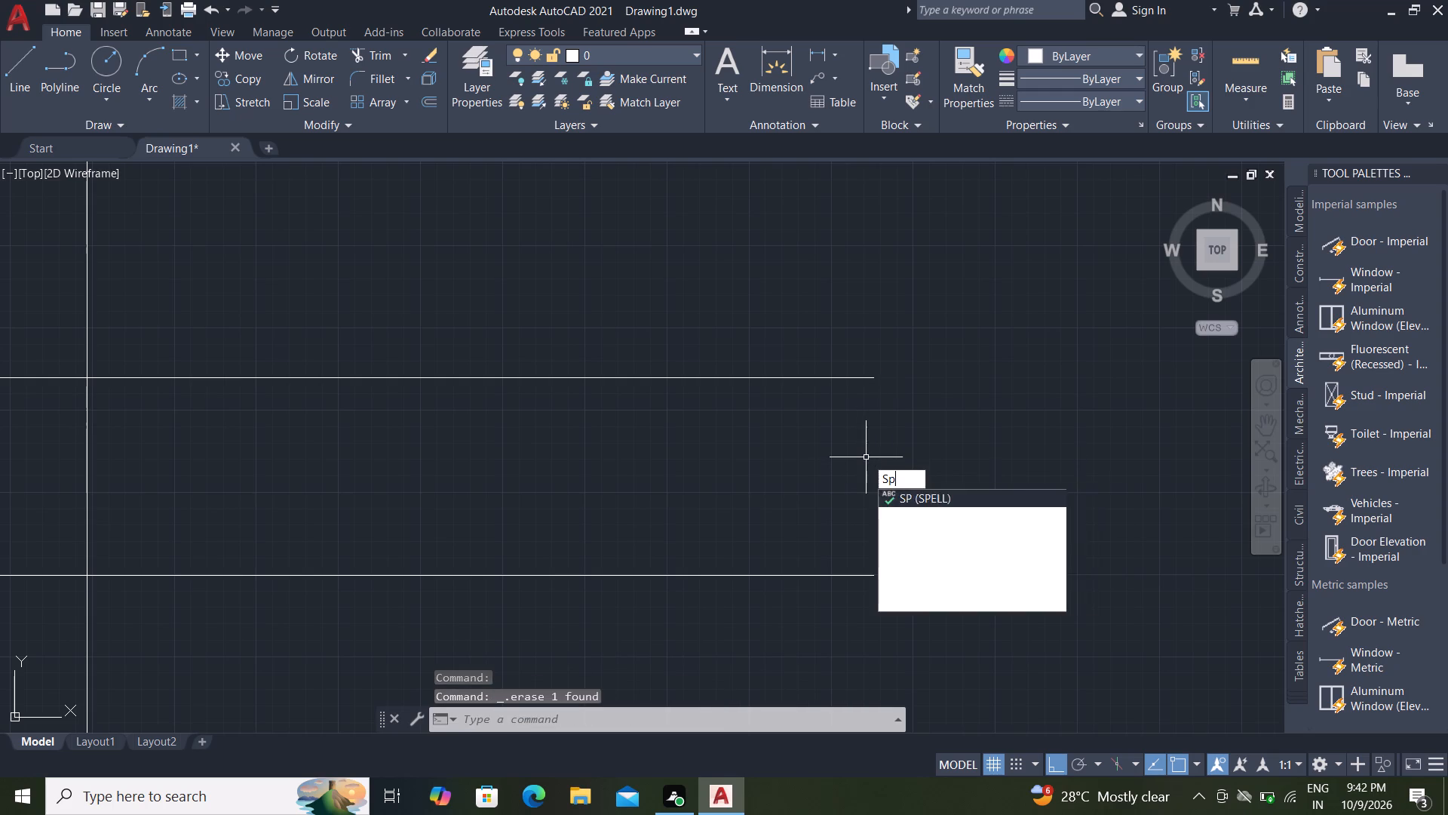
key(space)
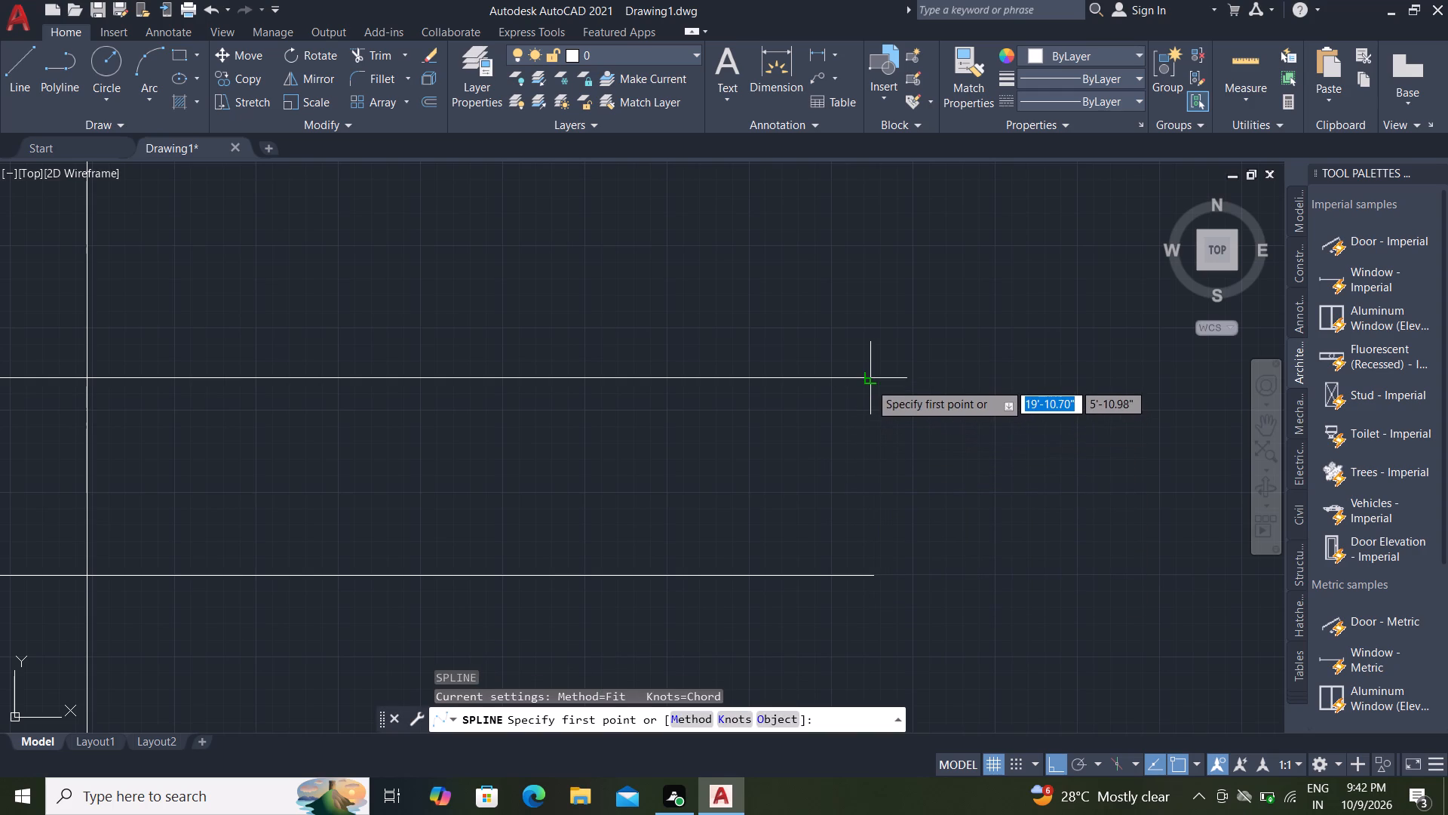
click(870, 379)
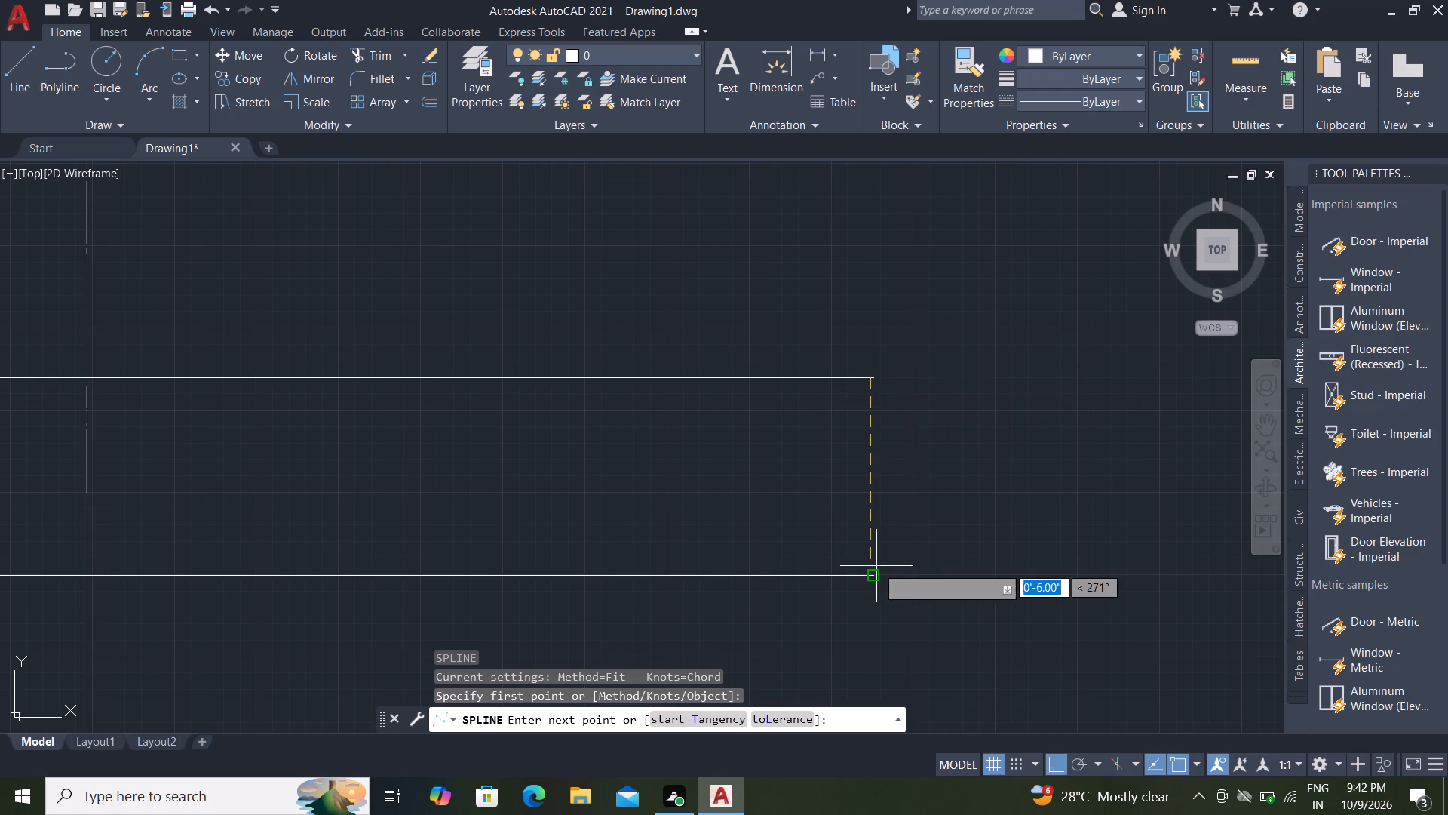
click(865, 579)
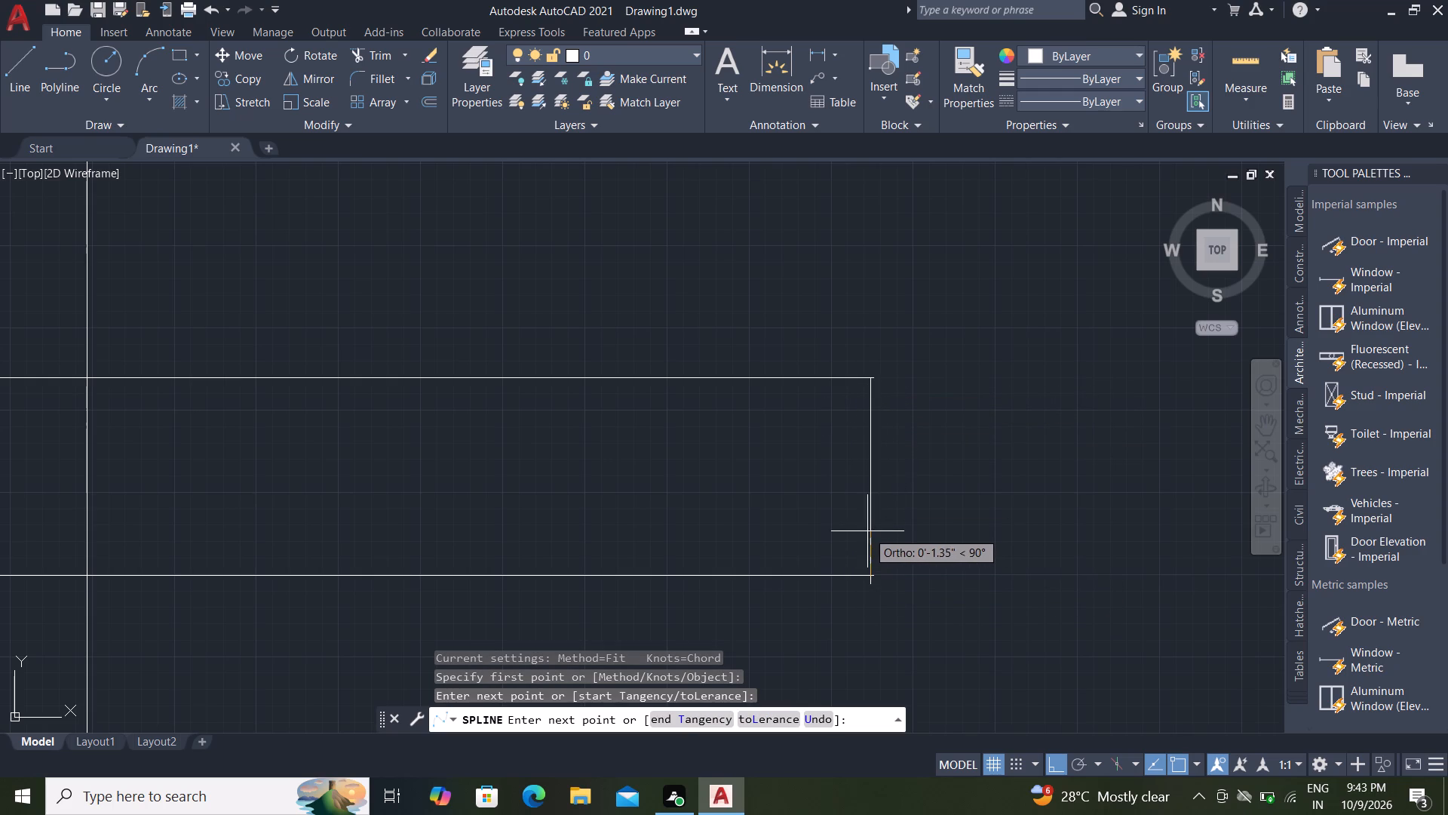
click(914, 571)
click(913, 568)
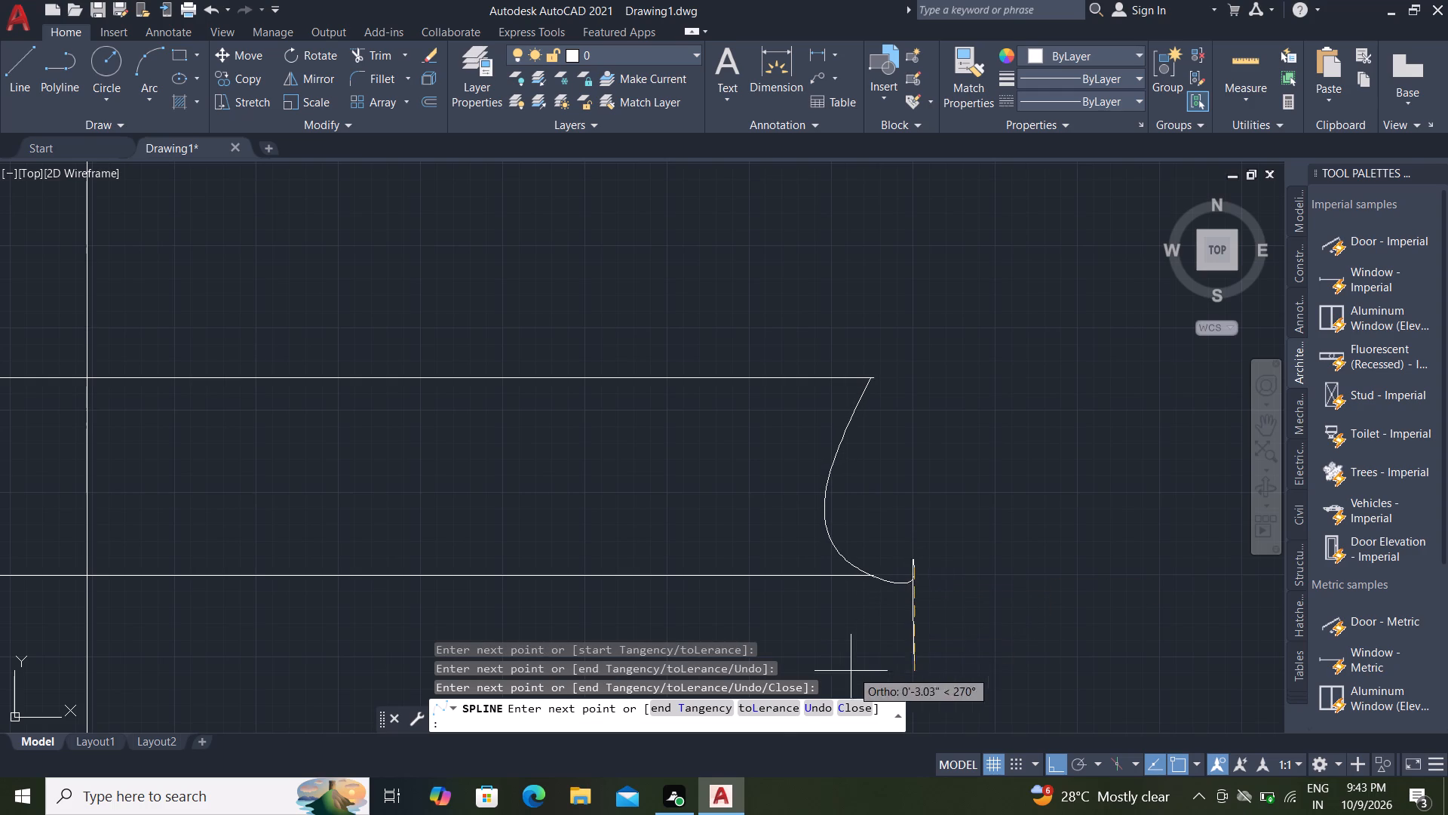
click(658, 712)
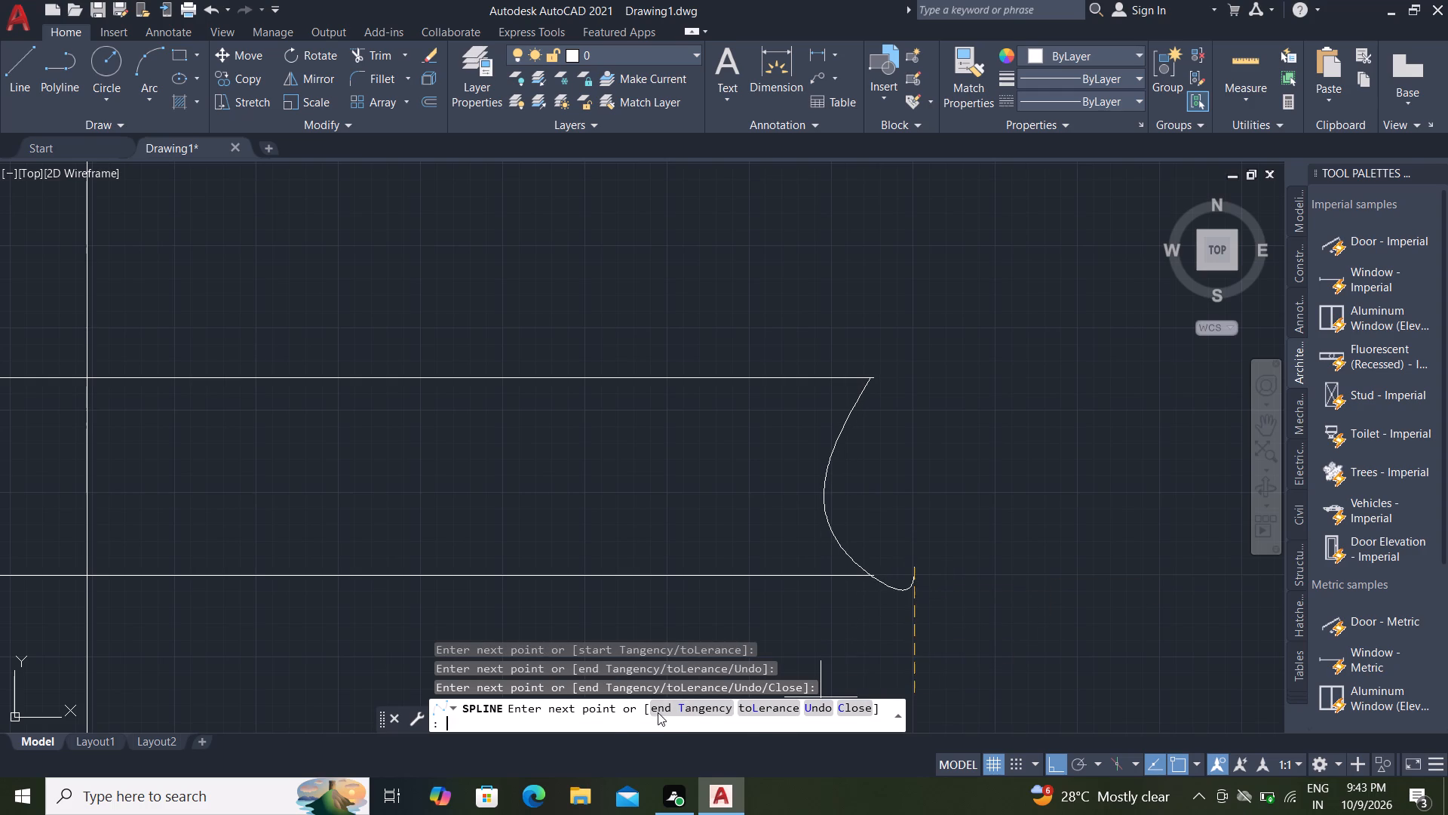
click(811, 605)
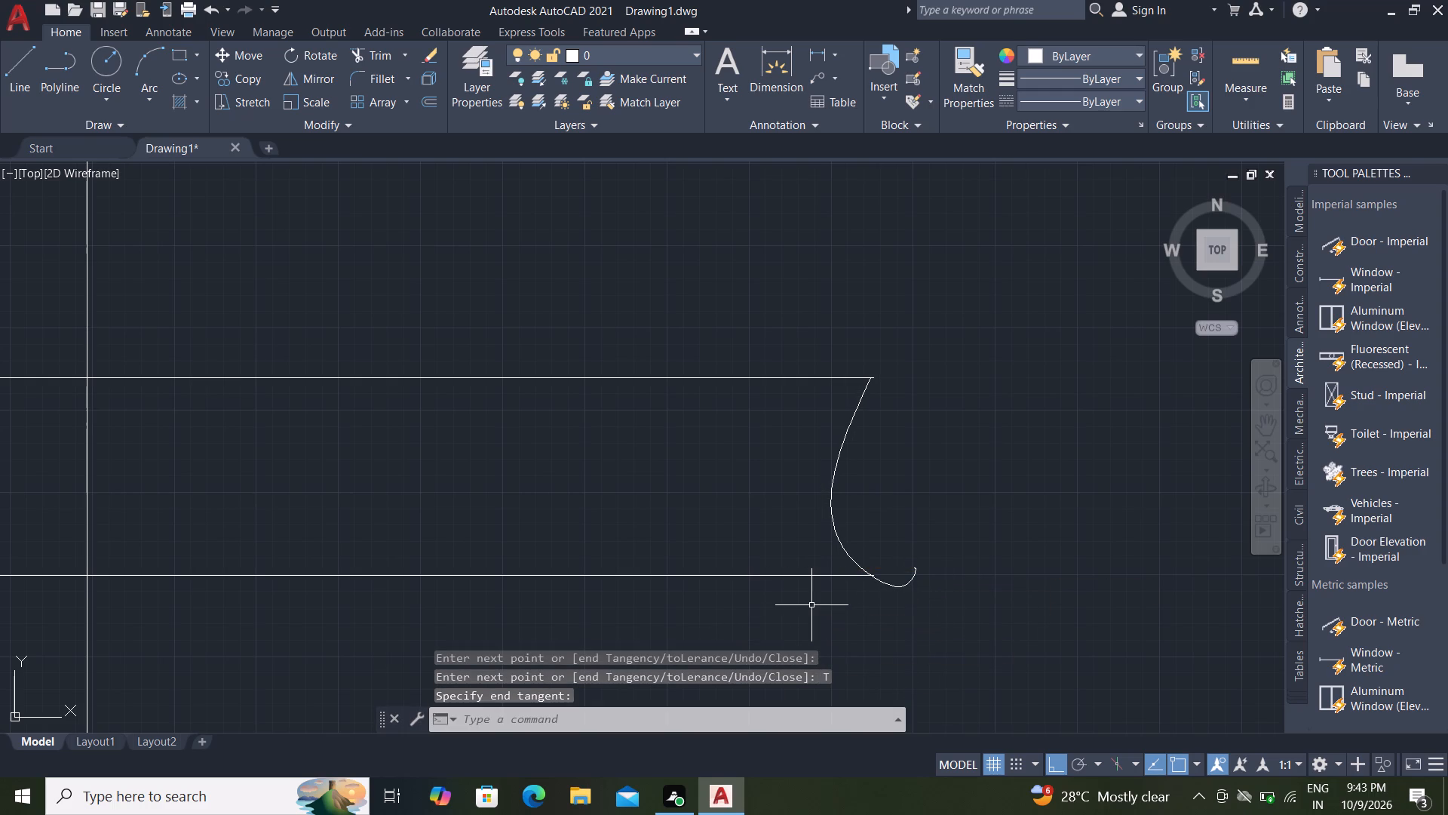
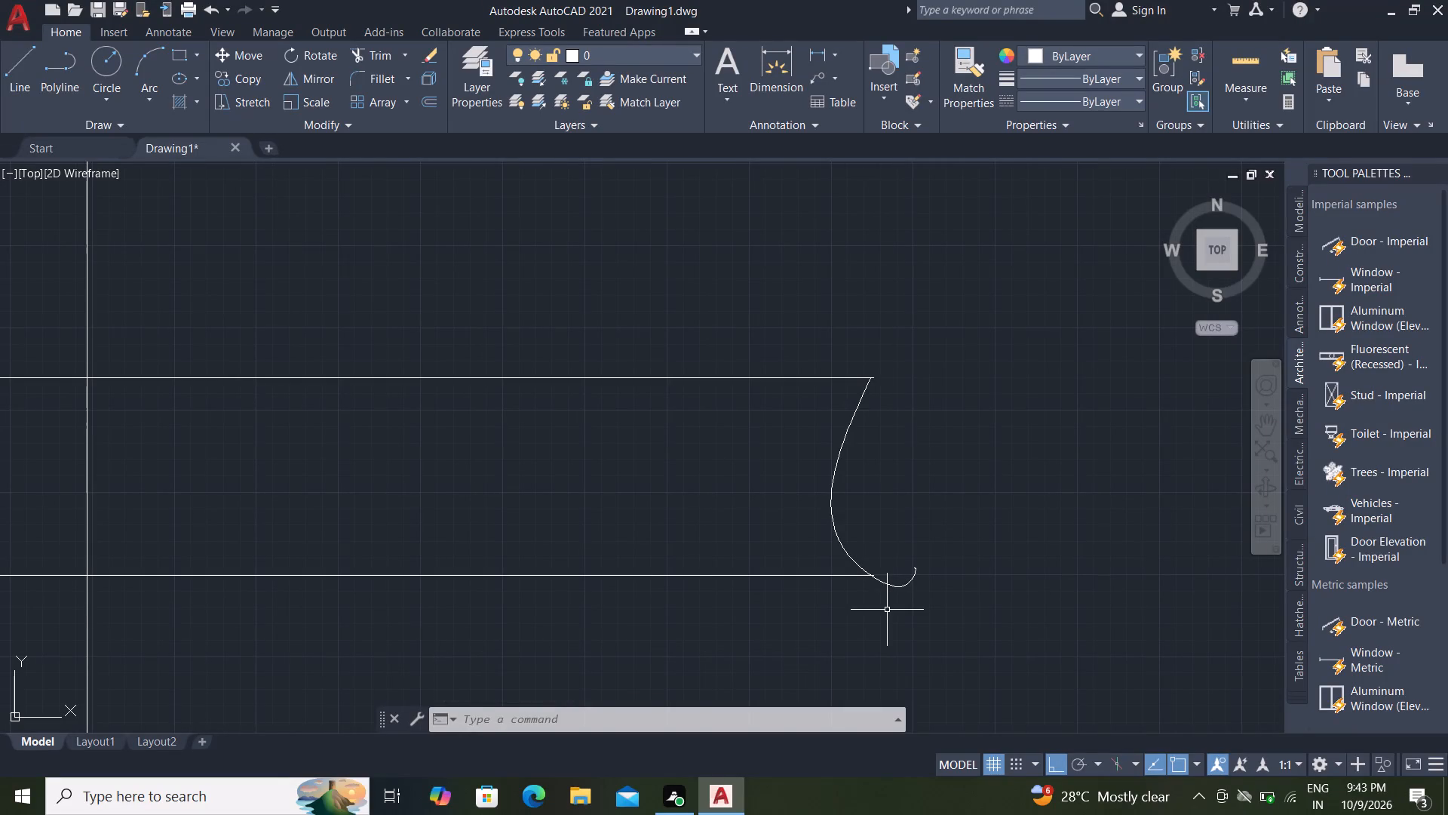
Trim the spline tail beyond the outlet pipe's lower line and the short line stub projecting past the curved end.
key(Escape)
key(t)
text(r)
key(space)
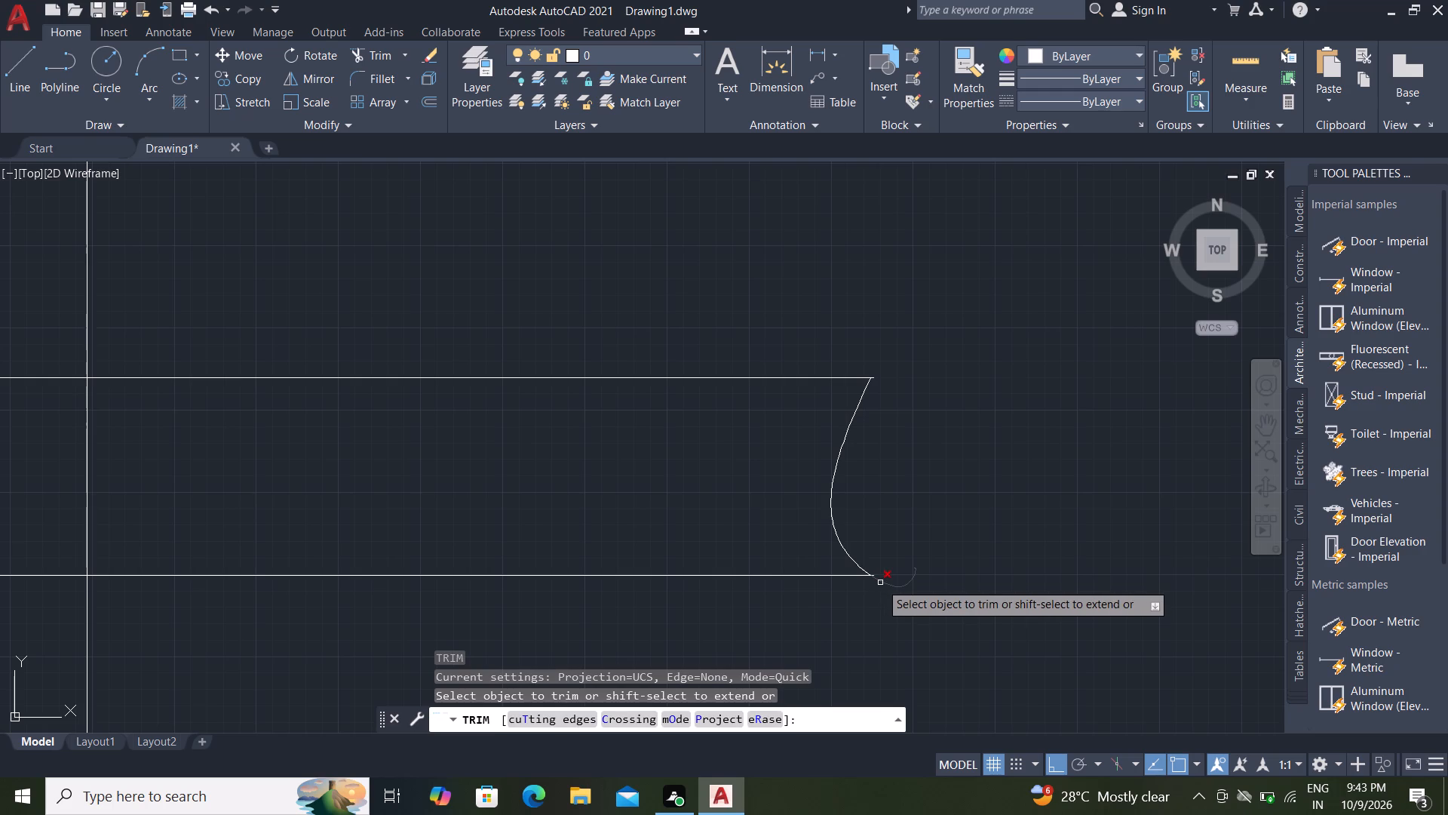
click(880, 583)
scroll(880, 583, up, 4)
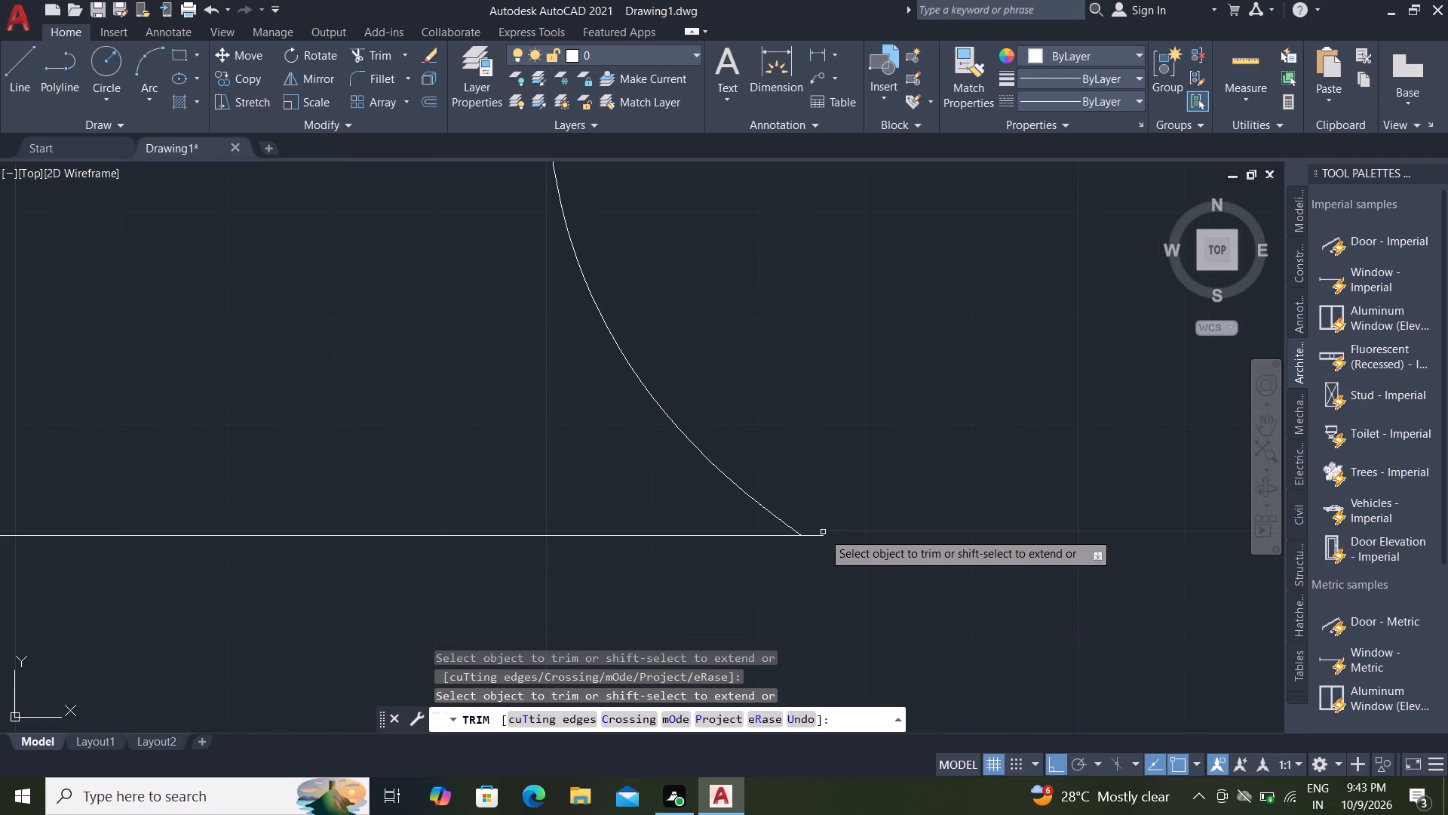
click(821, 536)
scroll(822, 526, down, 2)
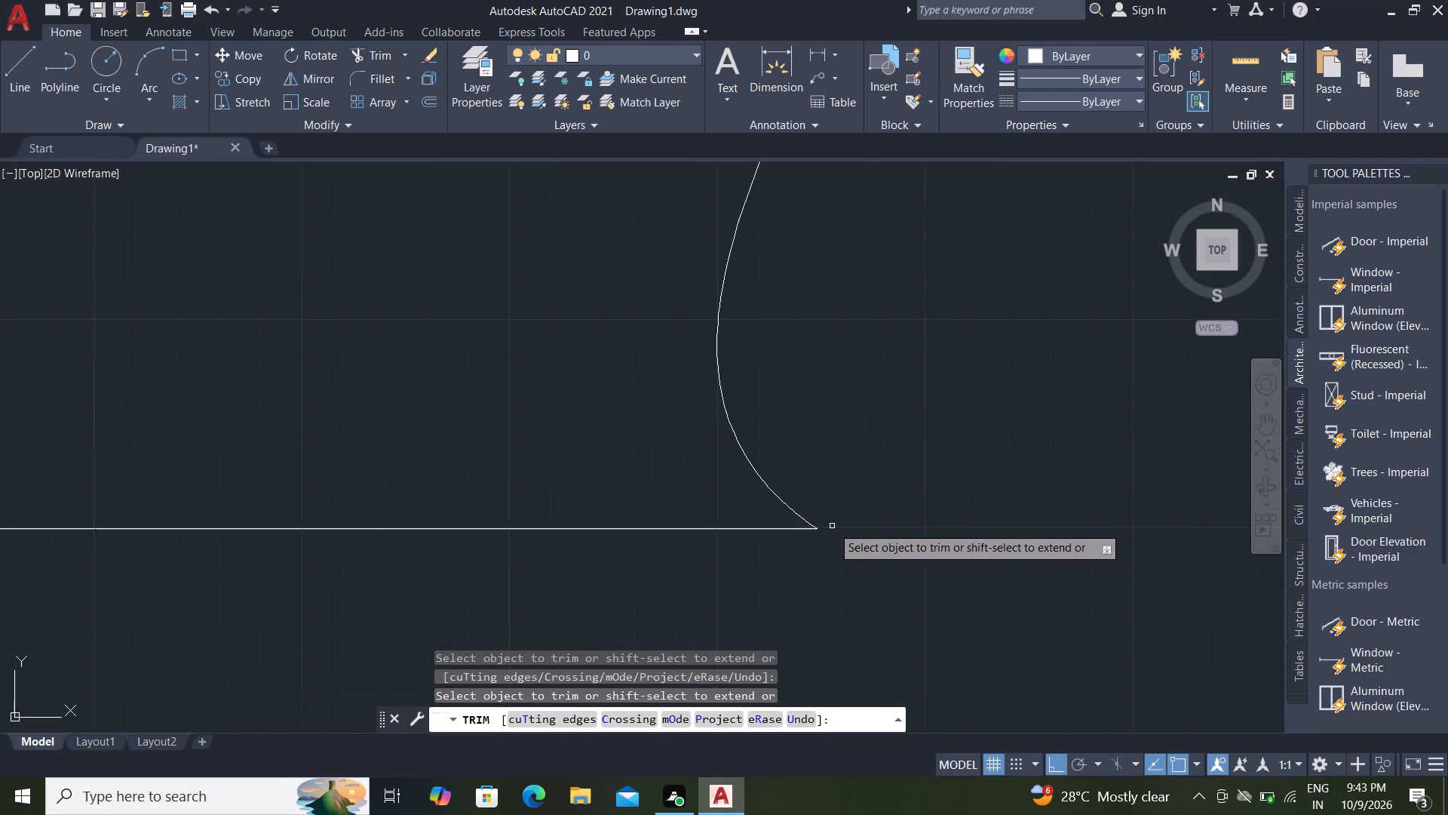
scroll(832, 527, down, 4)
key(Escape)
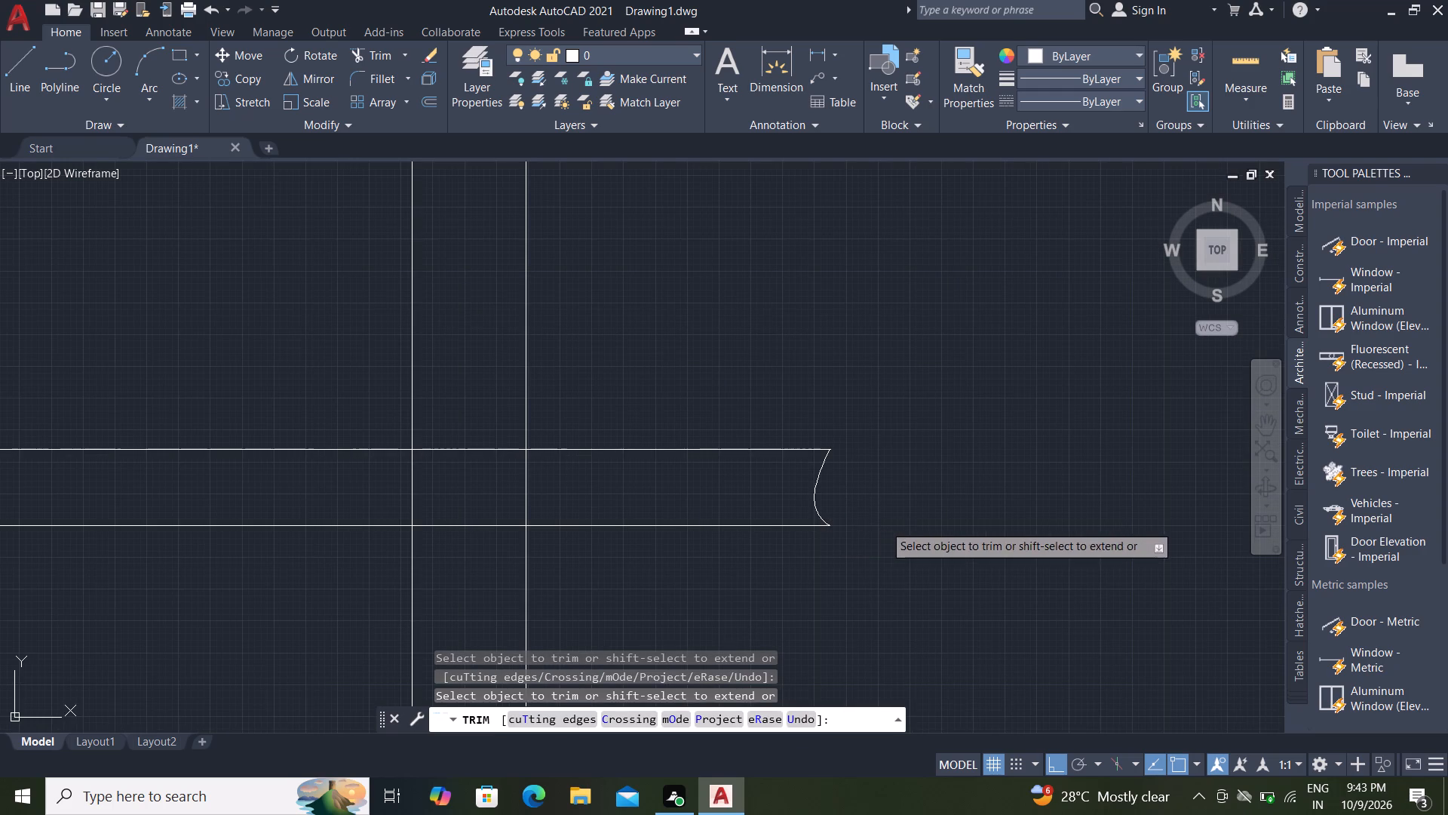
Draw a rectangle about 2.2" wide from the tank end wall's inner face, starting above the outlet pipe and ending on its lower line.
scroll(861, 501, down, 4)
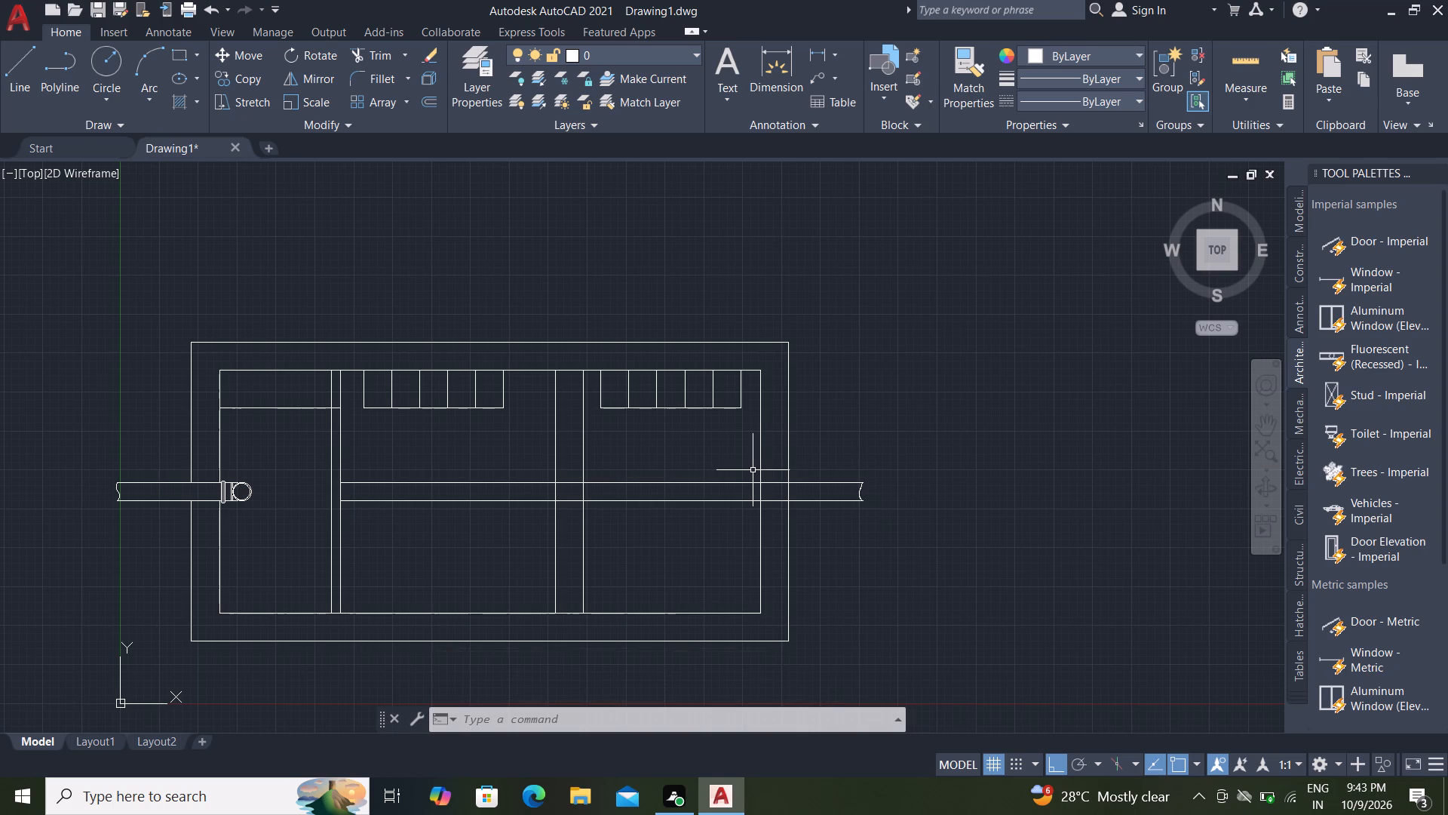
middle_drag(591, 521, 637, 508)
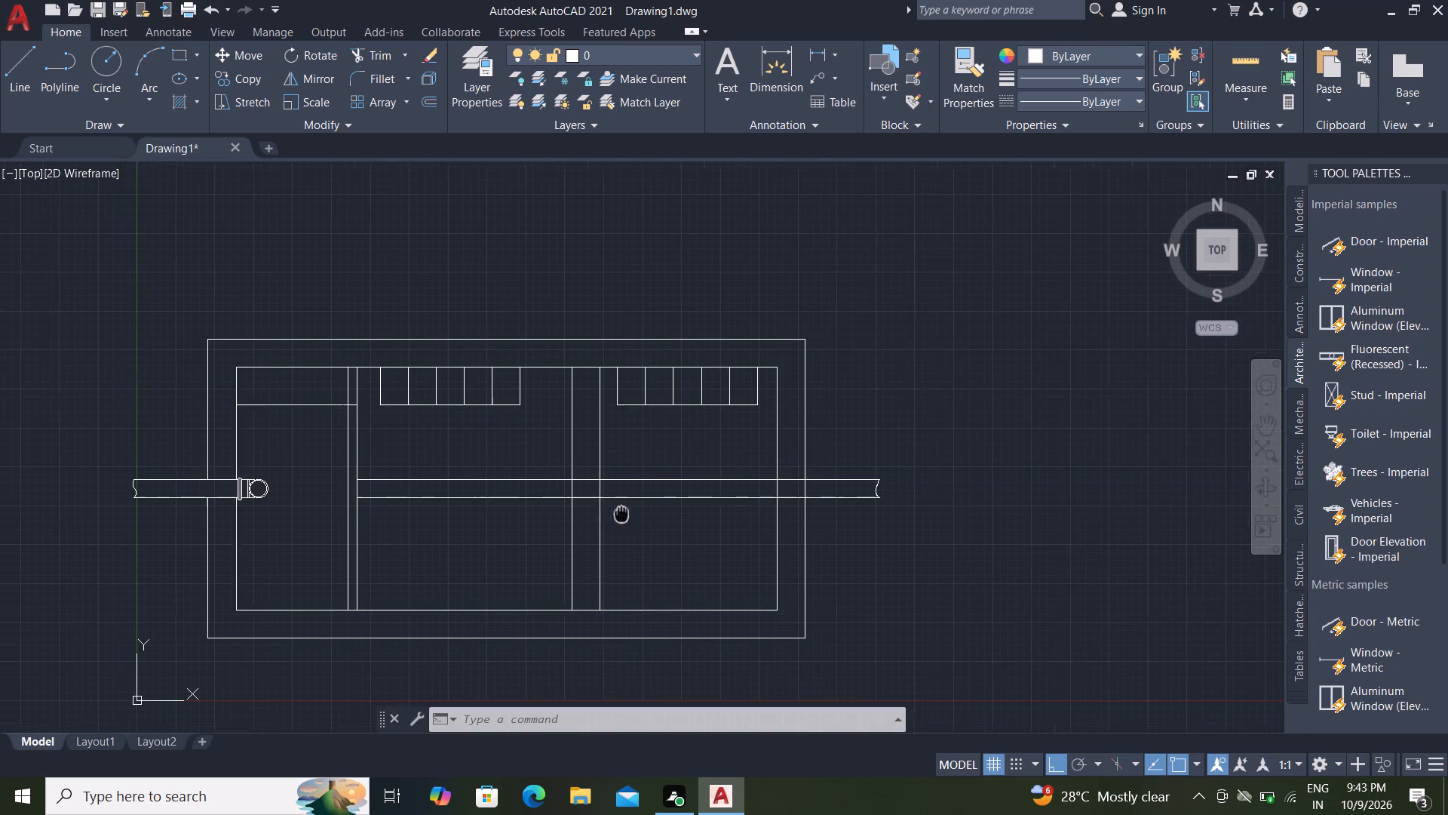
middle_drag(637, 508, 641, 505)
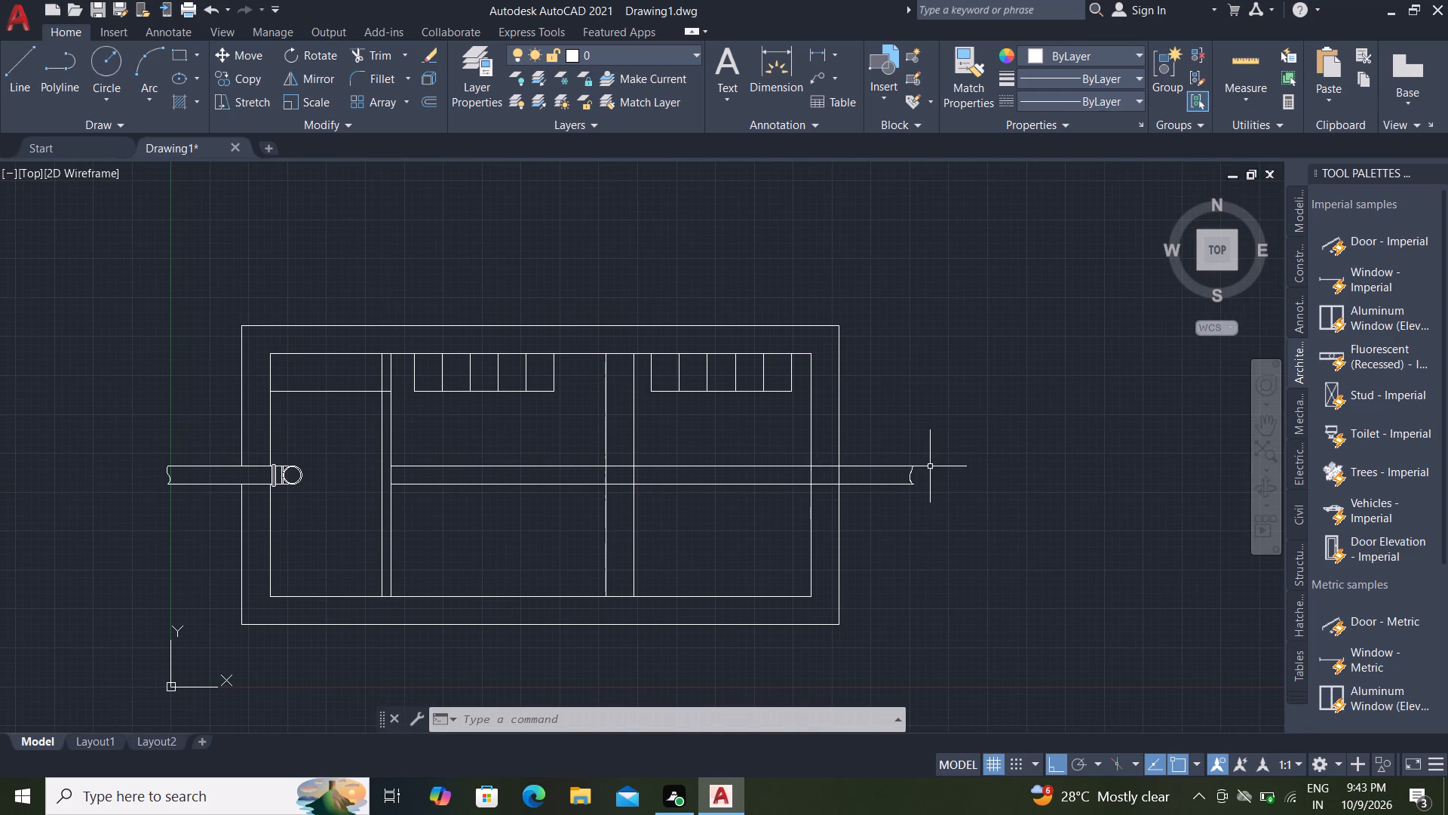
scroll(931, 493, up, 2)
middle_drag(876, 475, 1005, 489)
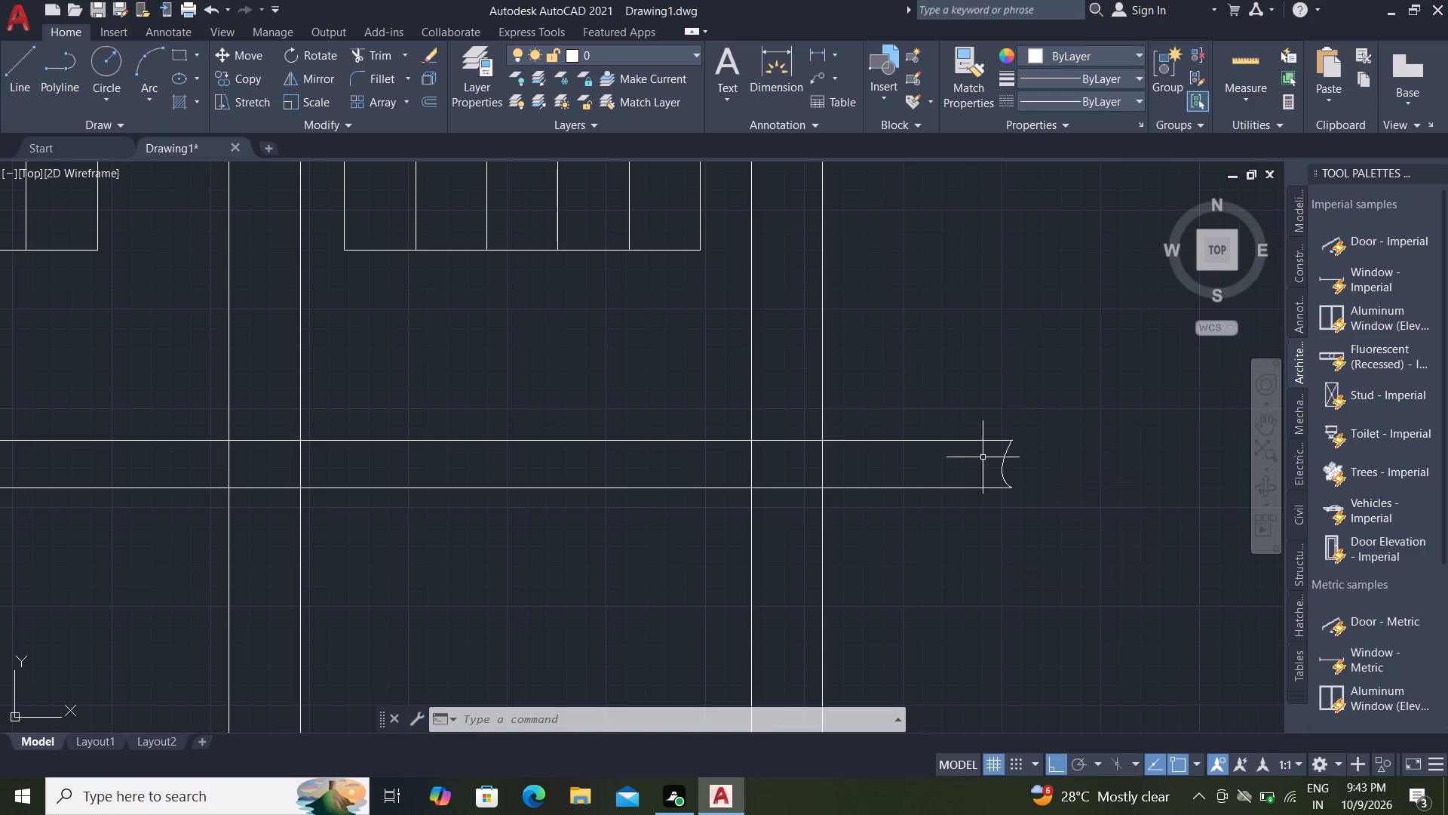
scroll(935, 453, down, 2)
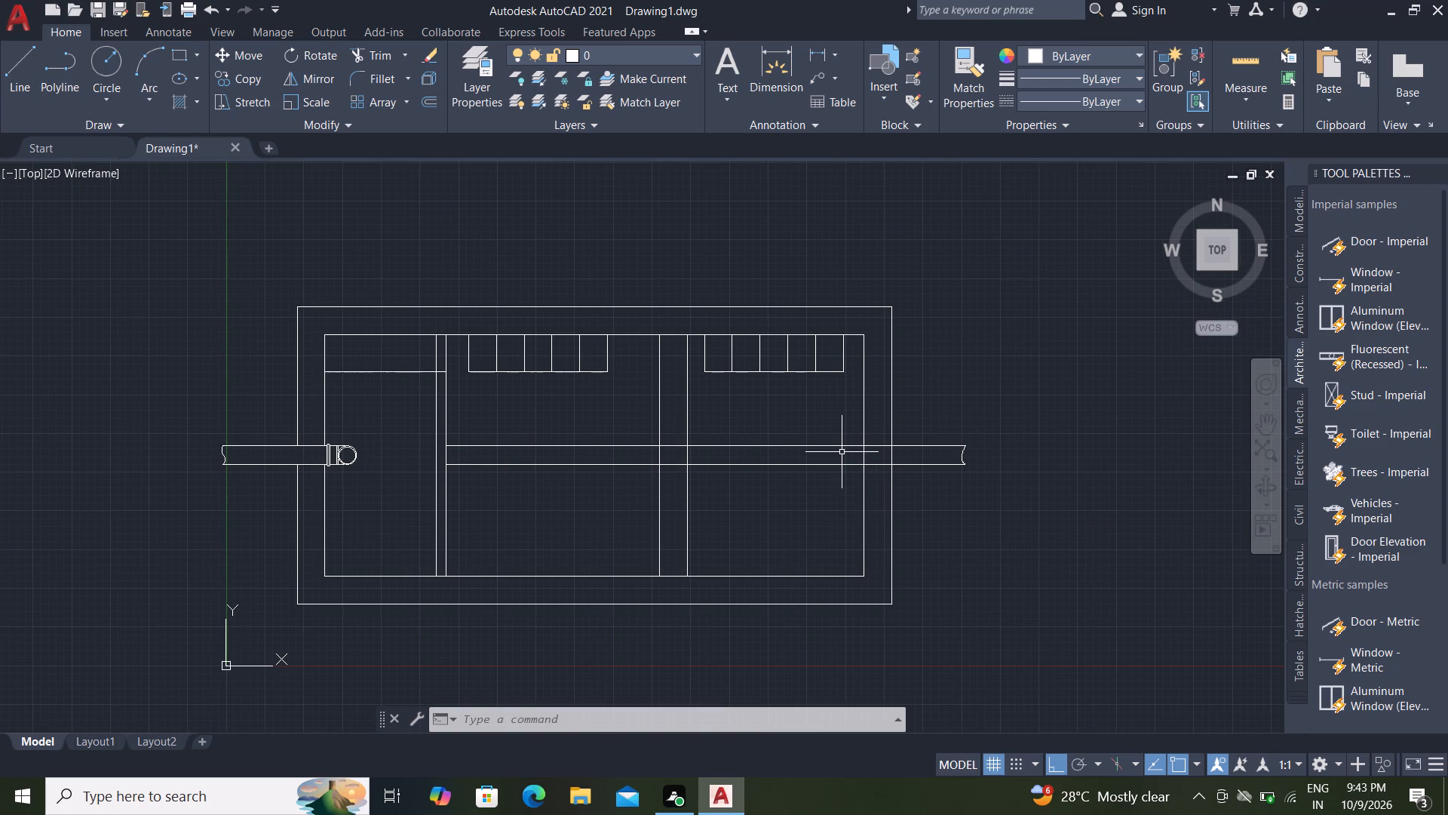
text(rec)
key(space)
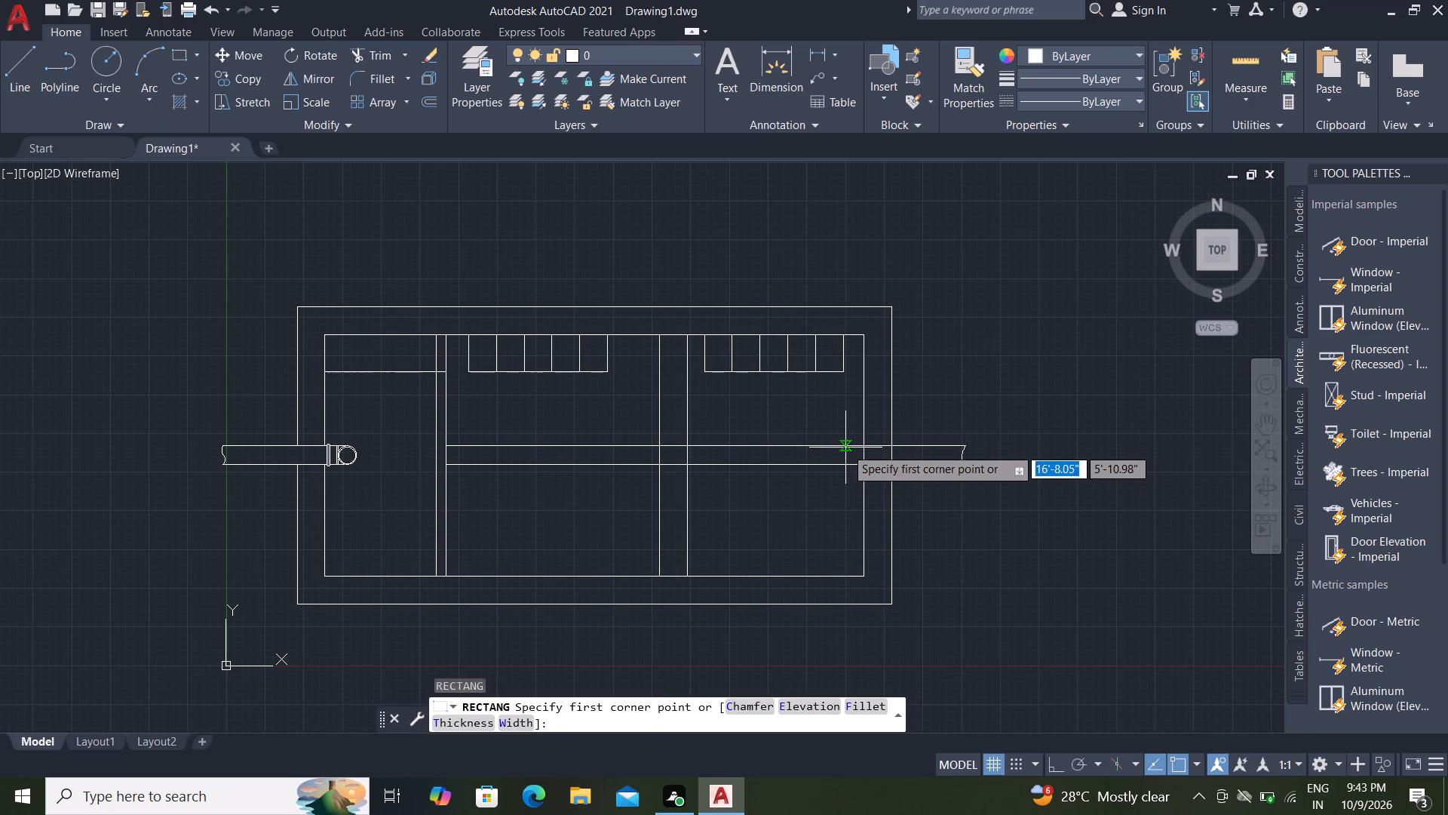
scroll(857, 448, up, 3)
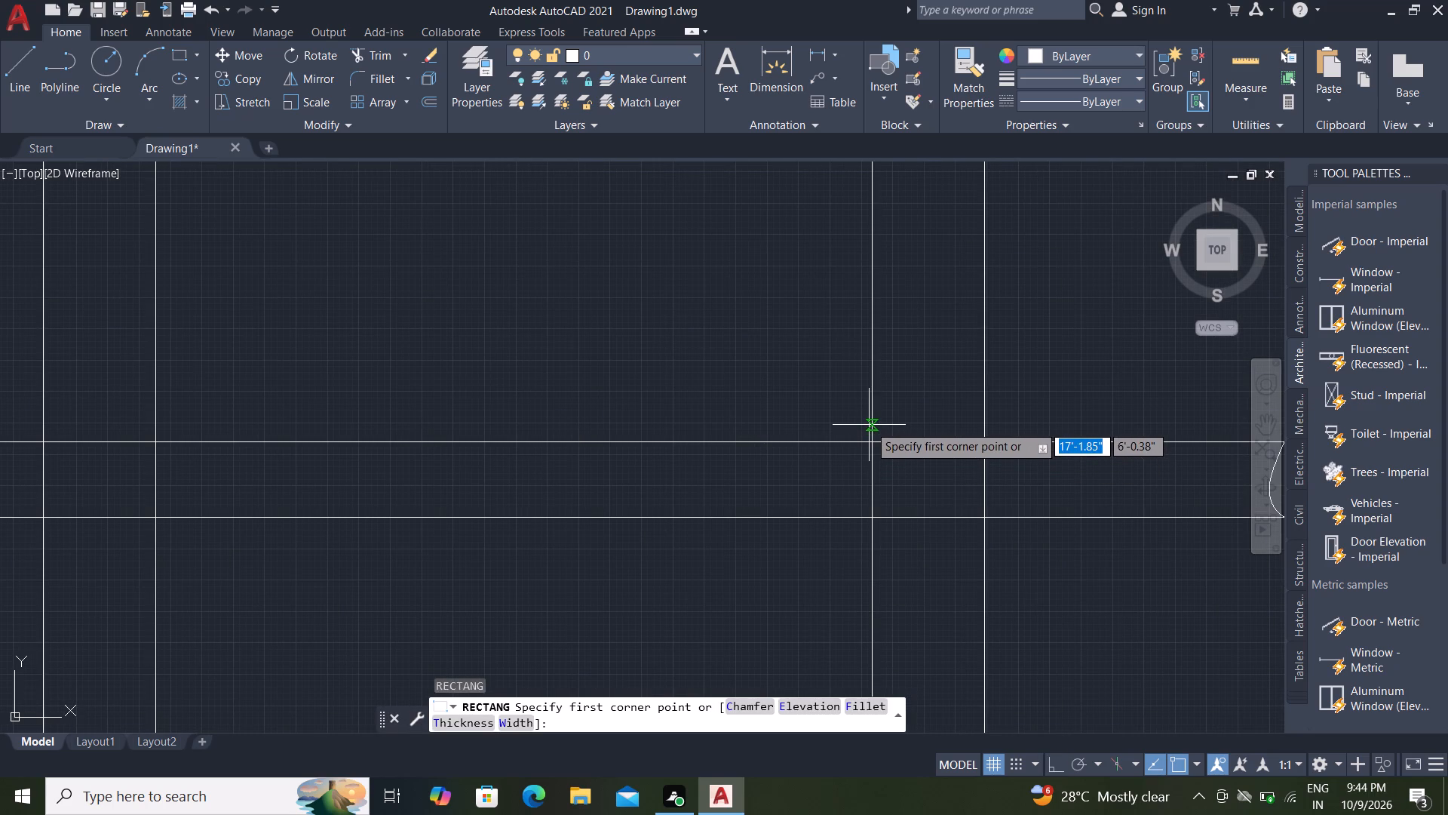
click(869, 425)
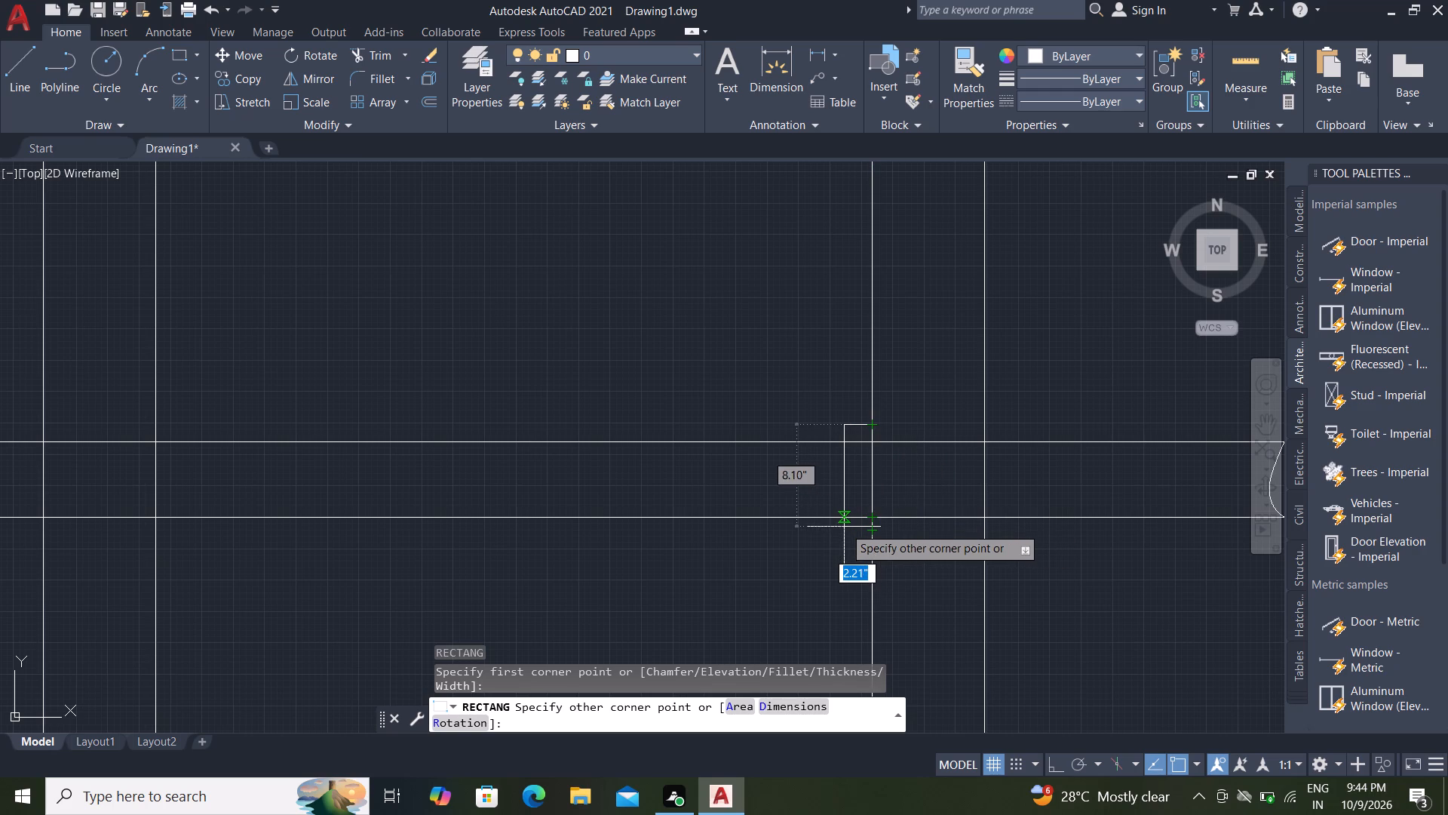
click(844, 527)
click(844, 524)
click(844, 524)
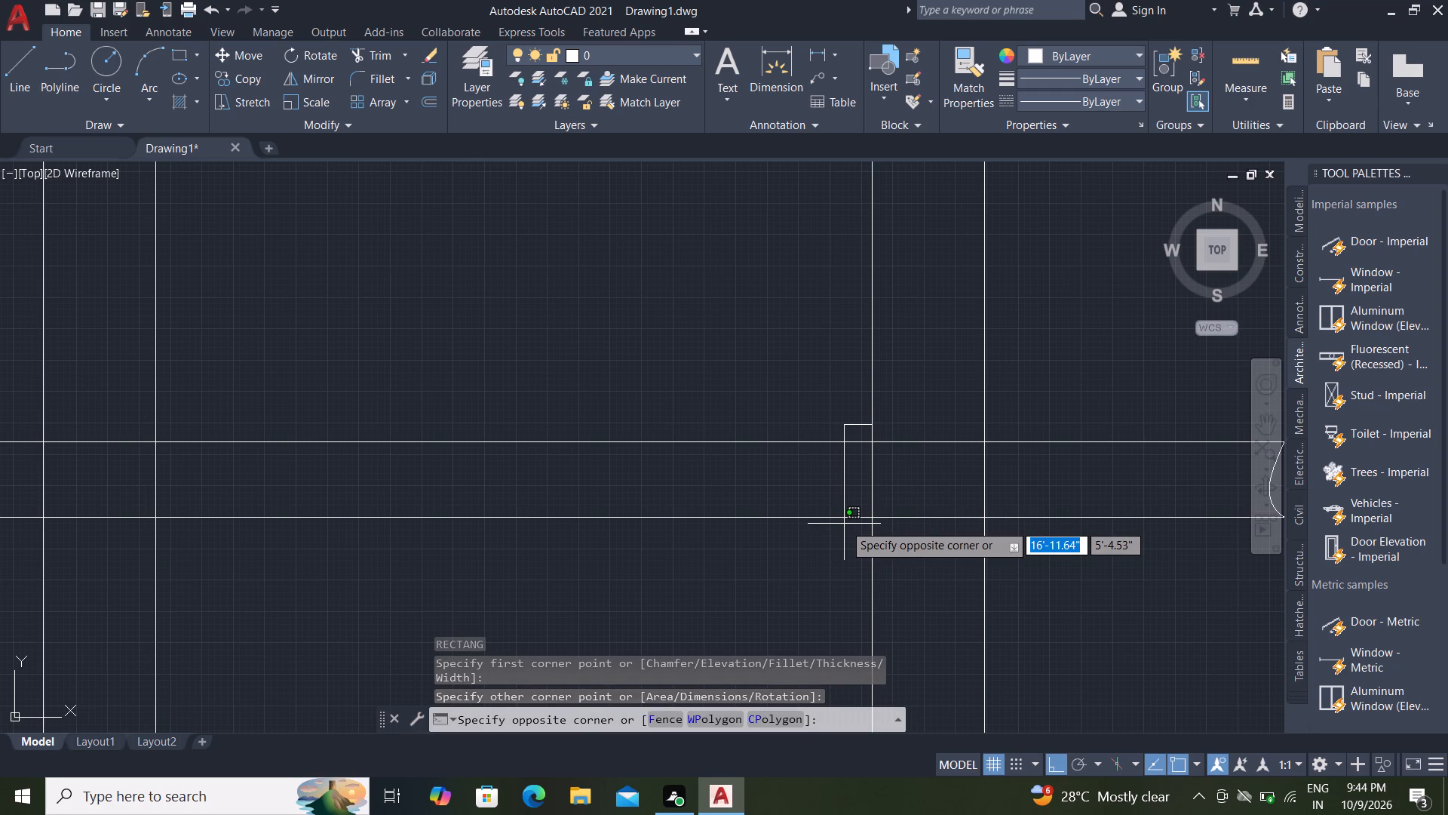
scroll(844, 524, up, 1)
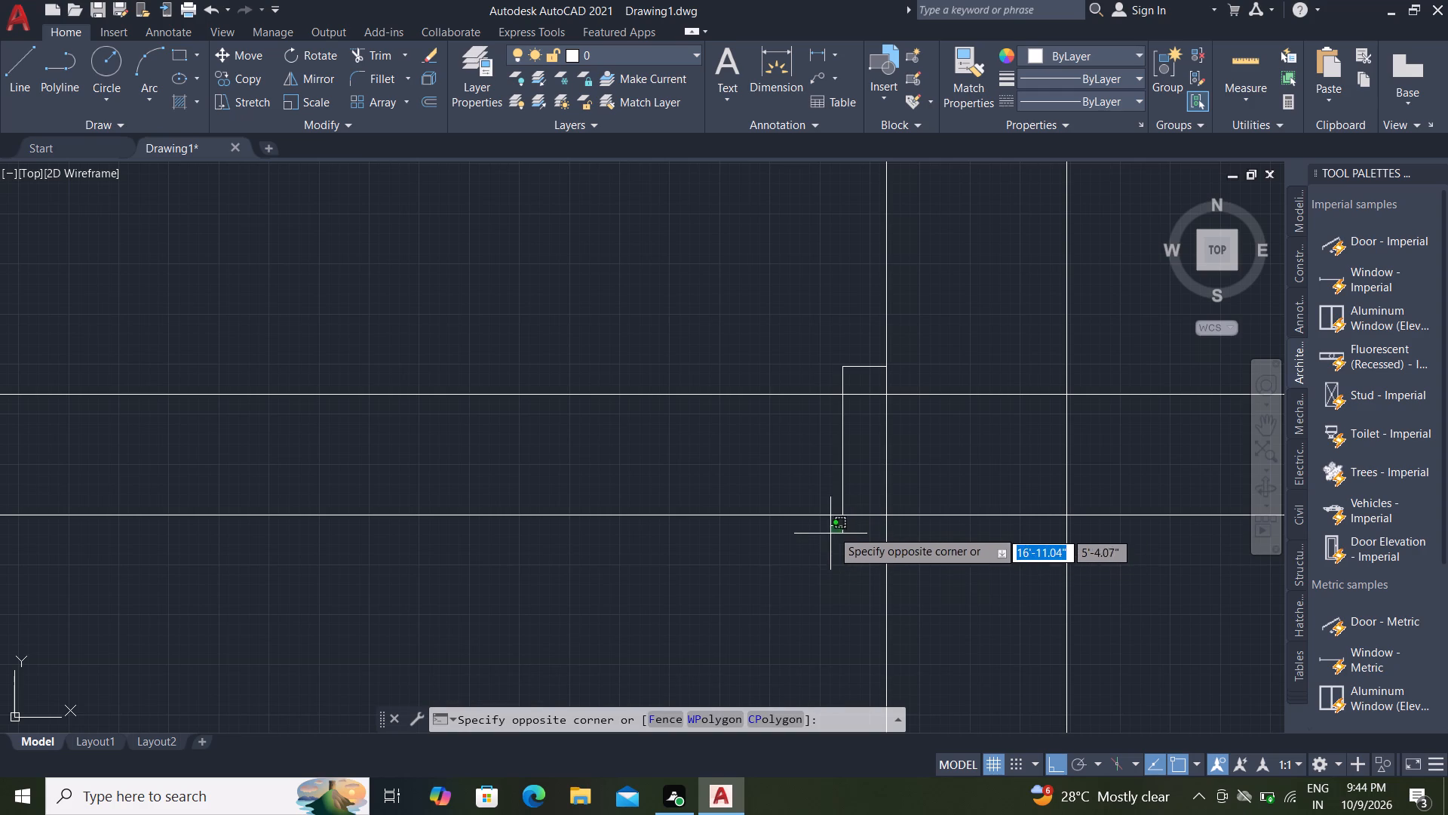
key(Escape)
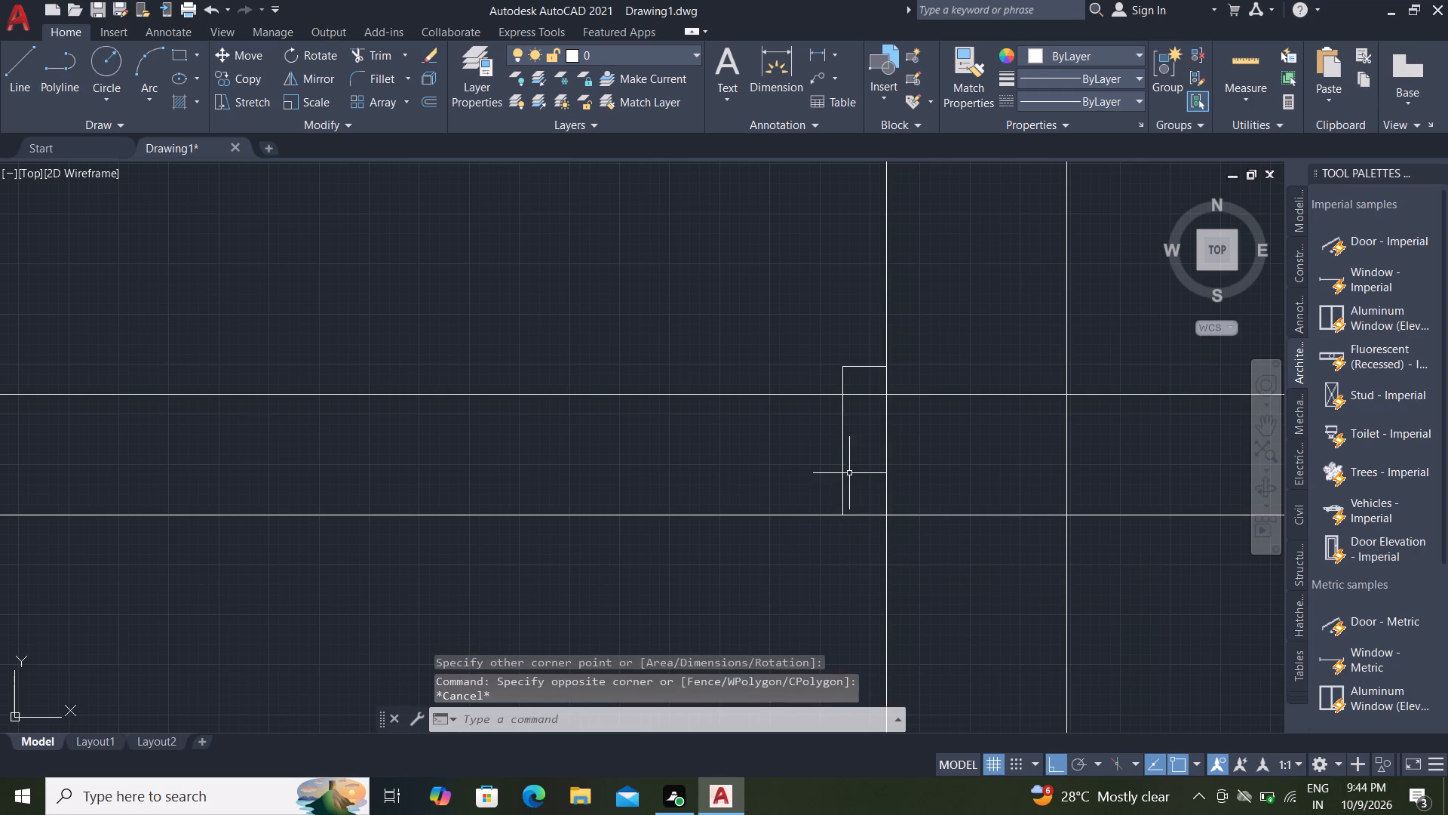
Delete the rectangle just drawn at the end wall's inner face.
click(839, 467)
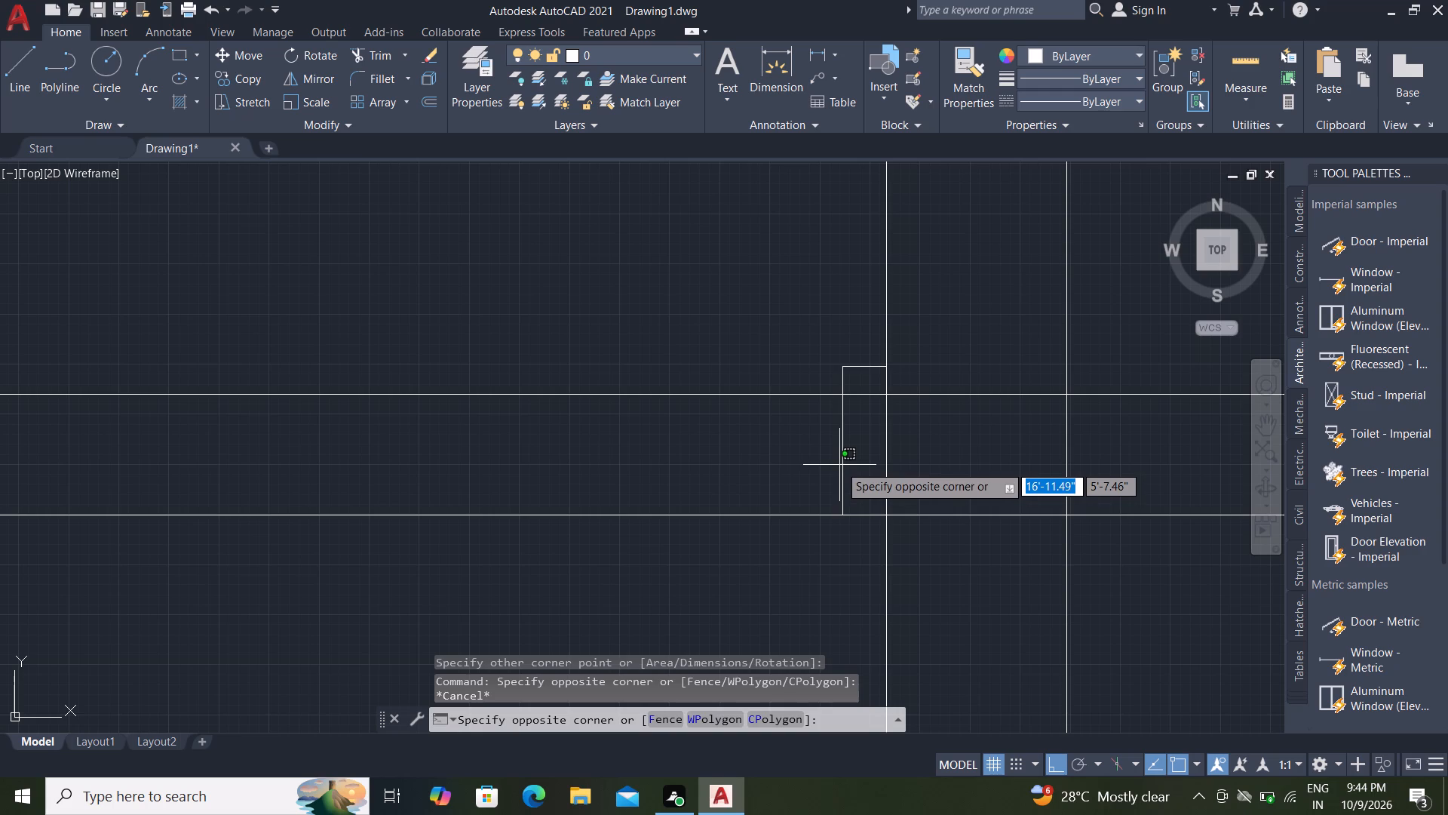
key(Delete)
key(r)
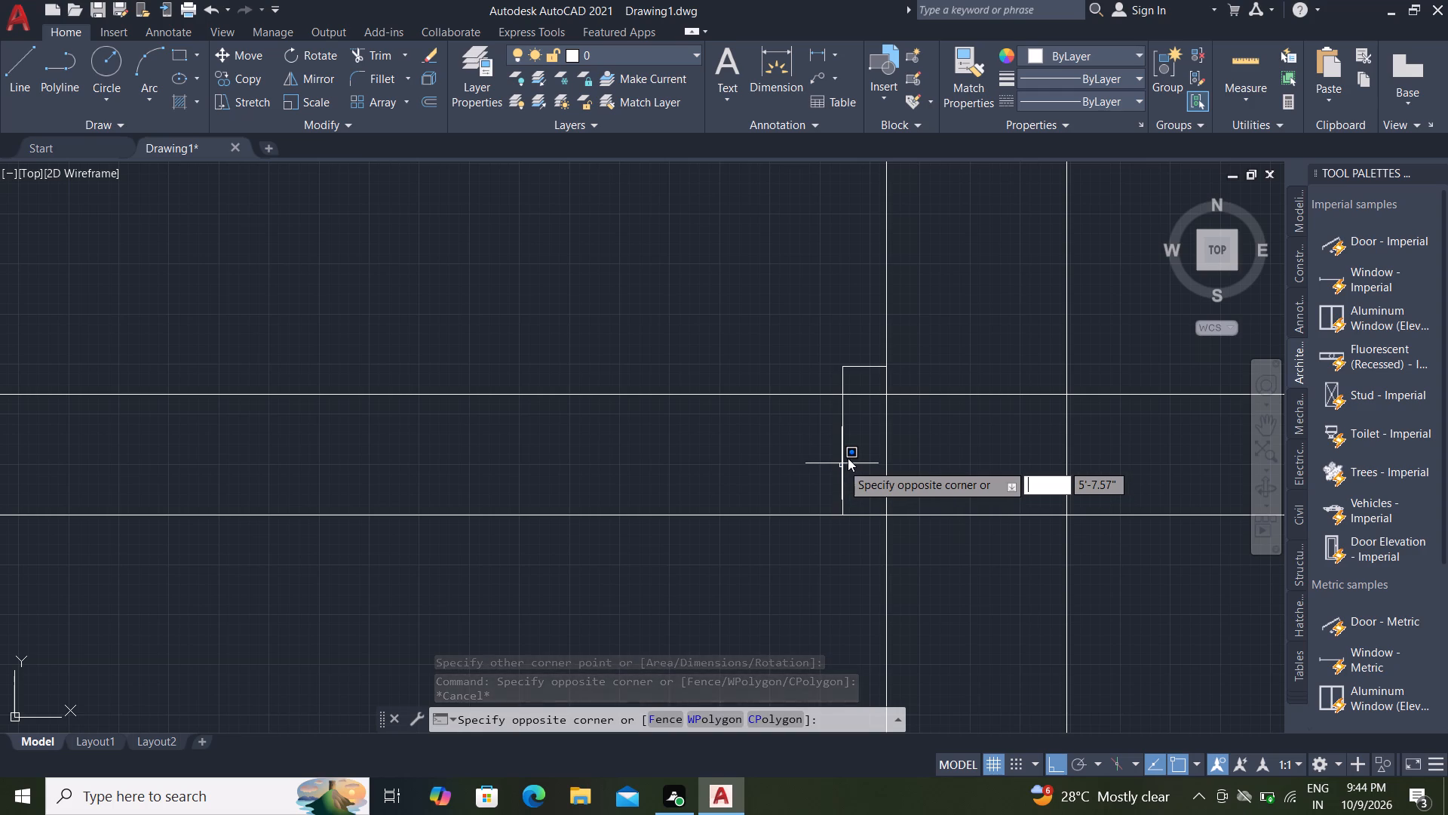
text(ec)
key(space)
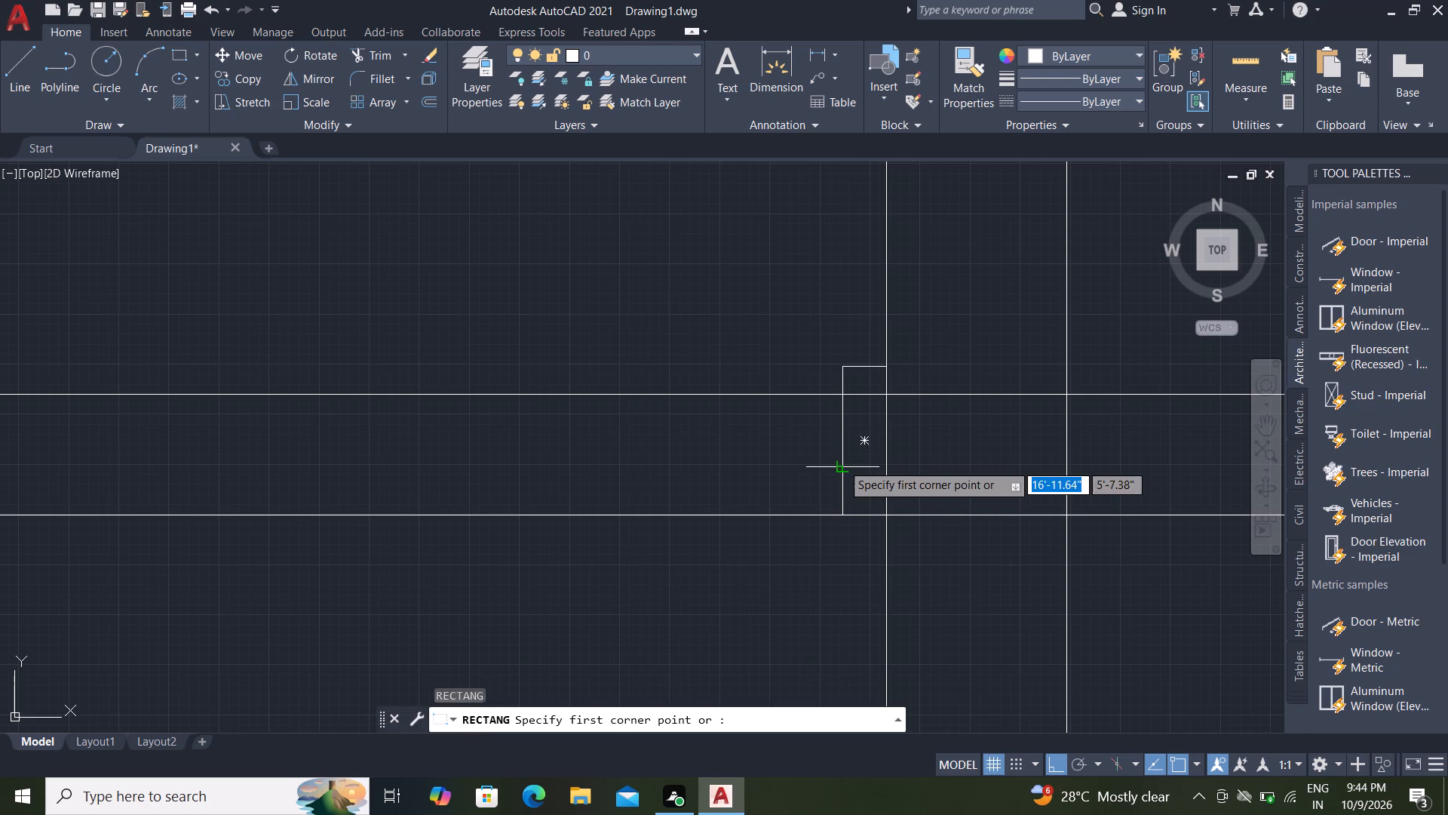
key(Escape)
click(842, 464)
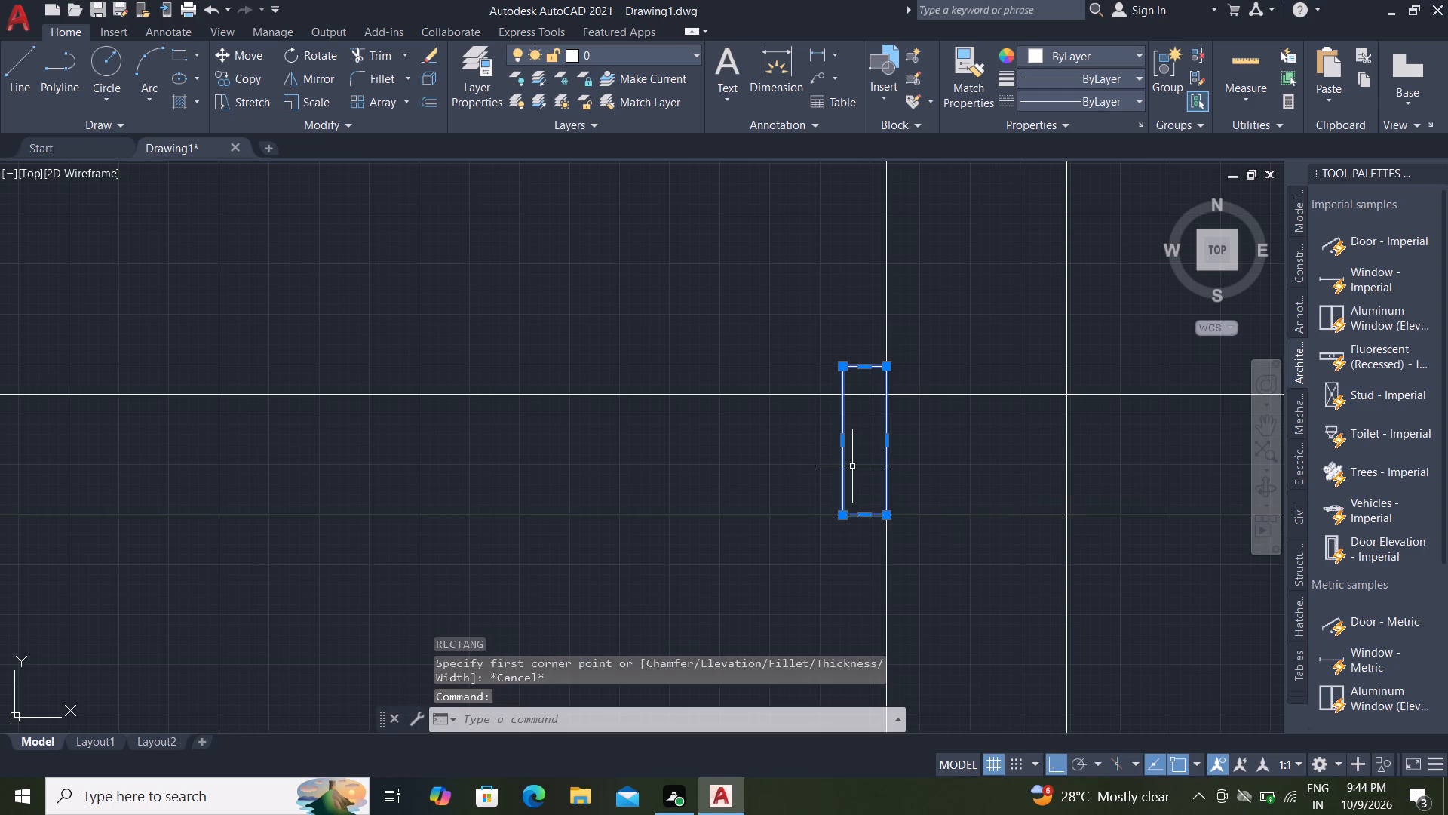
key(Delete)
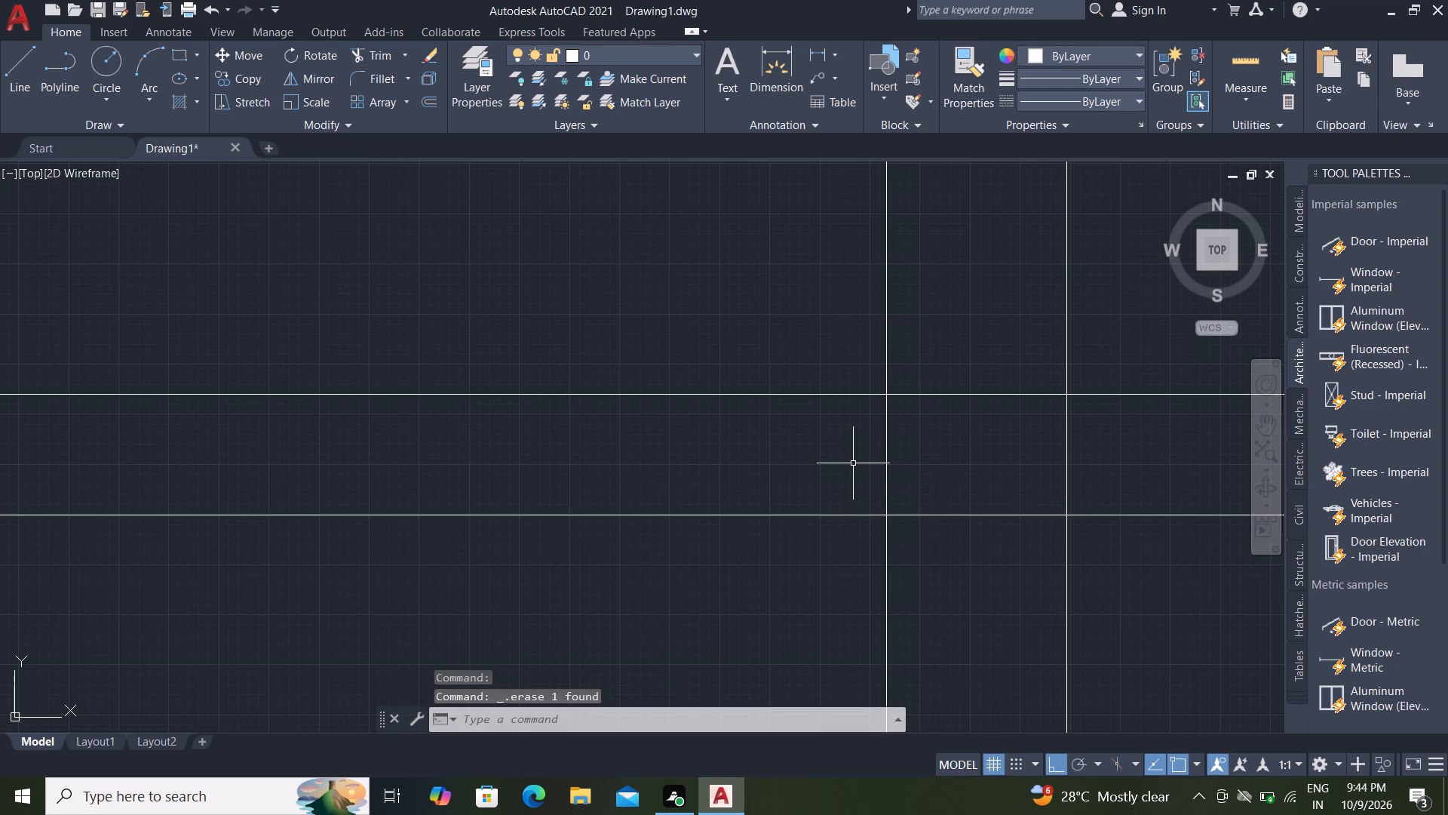
Draw a rectangular pipe collar about 2.02" wide and 7.75" high against the end wall's inner face, overlapping both outlet pipe lines.
text(rec)
key(space)
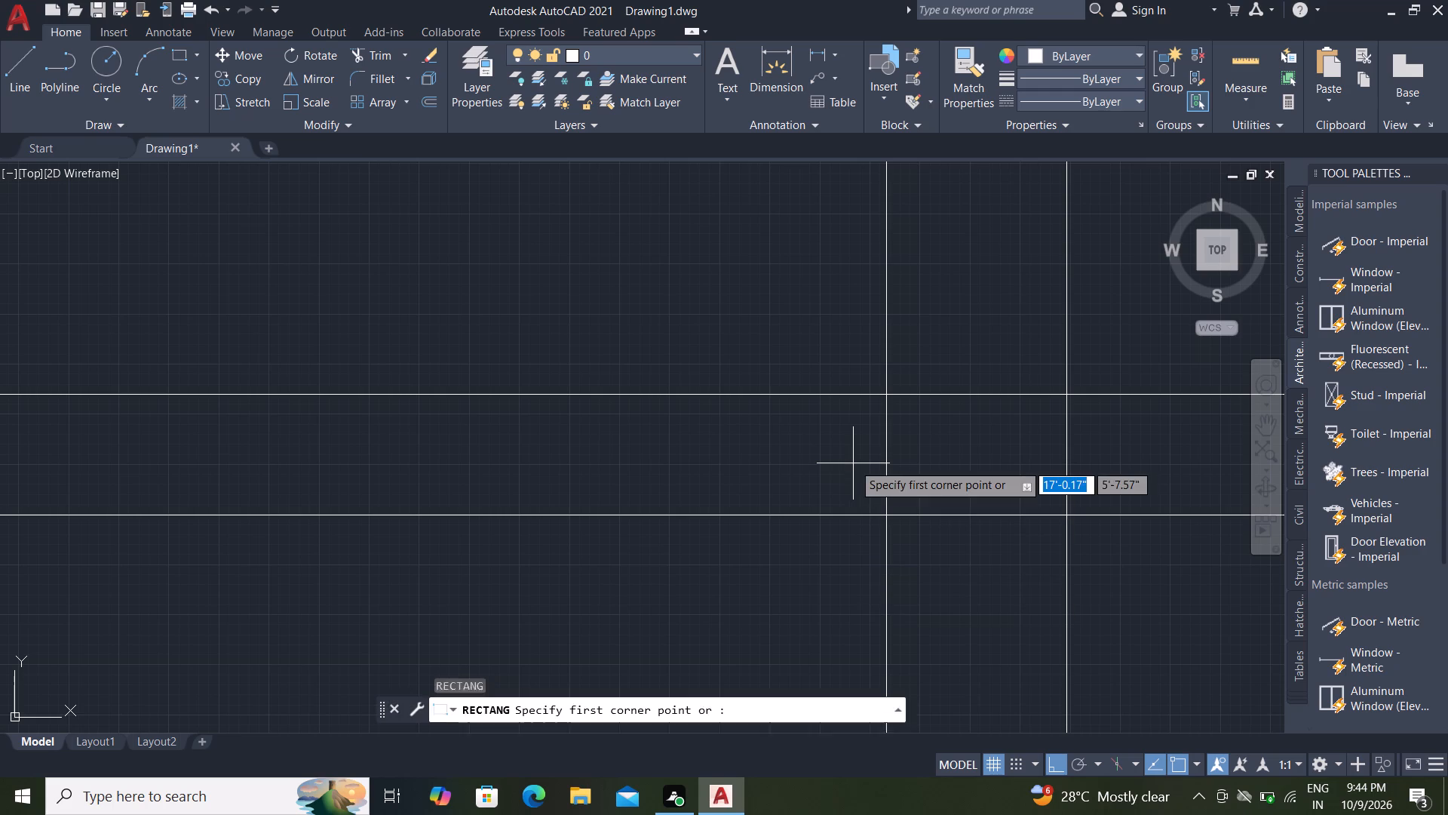
click(885, 377)
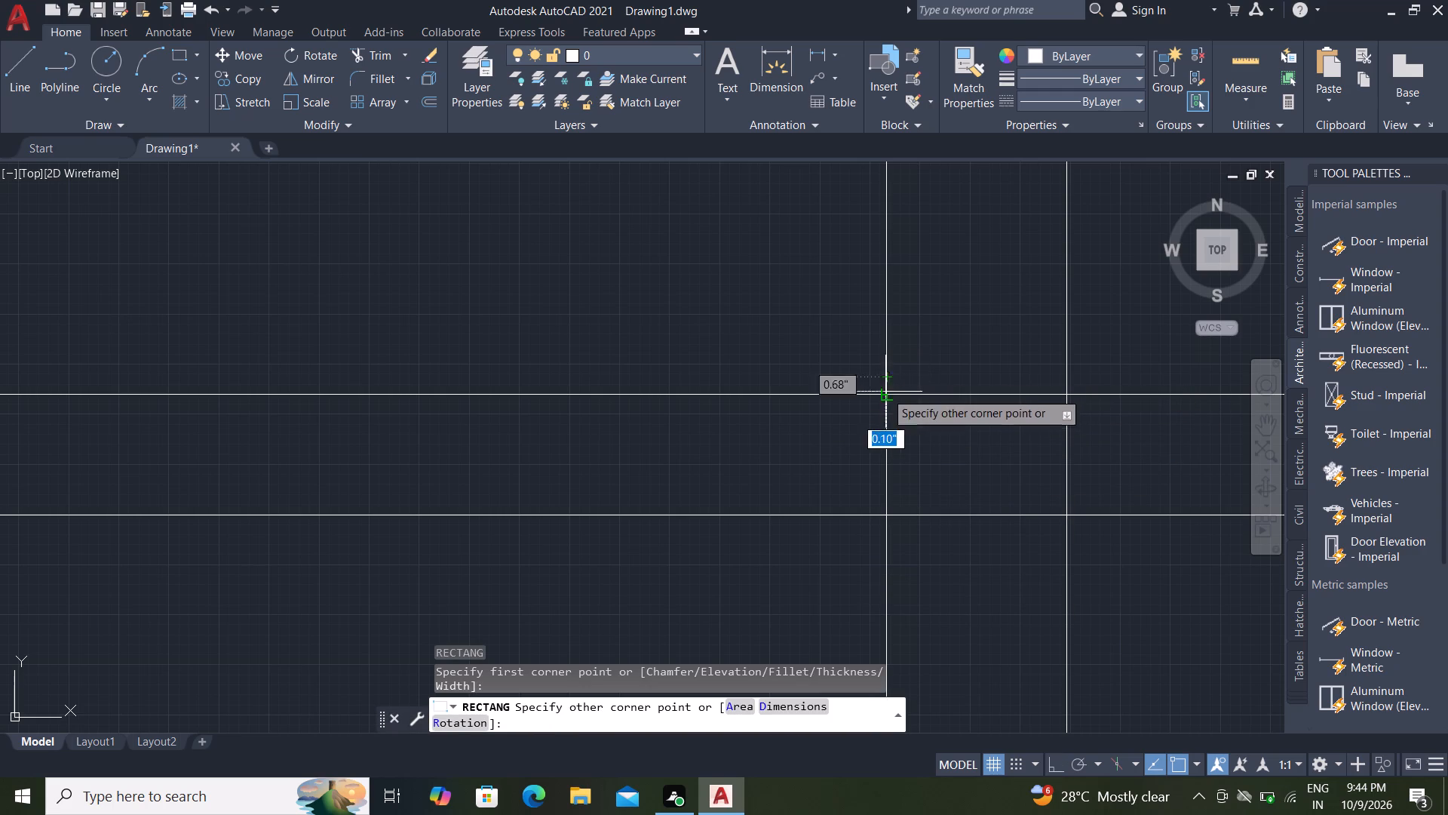
click(846, 533)
key(Escape)
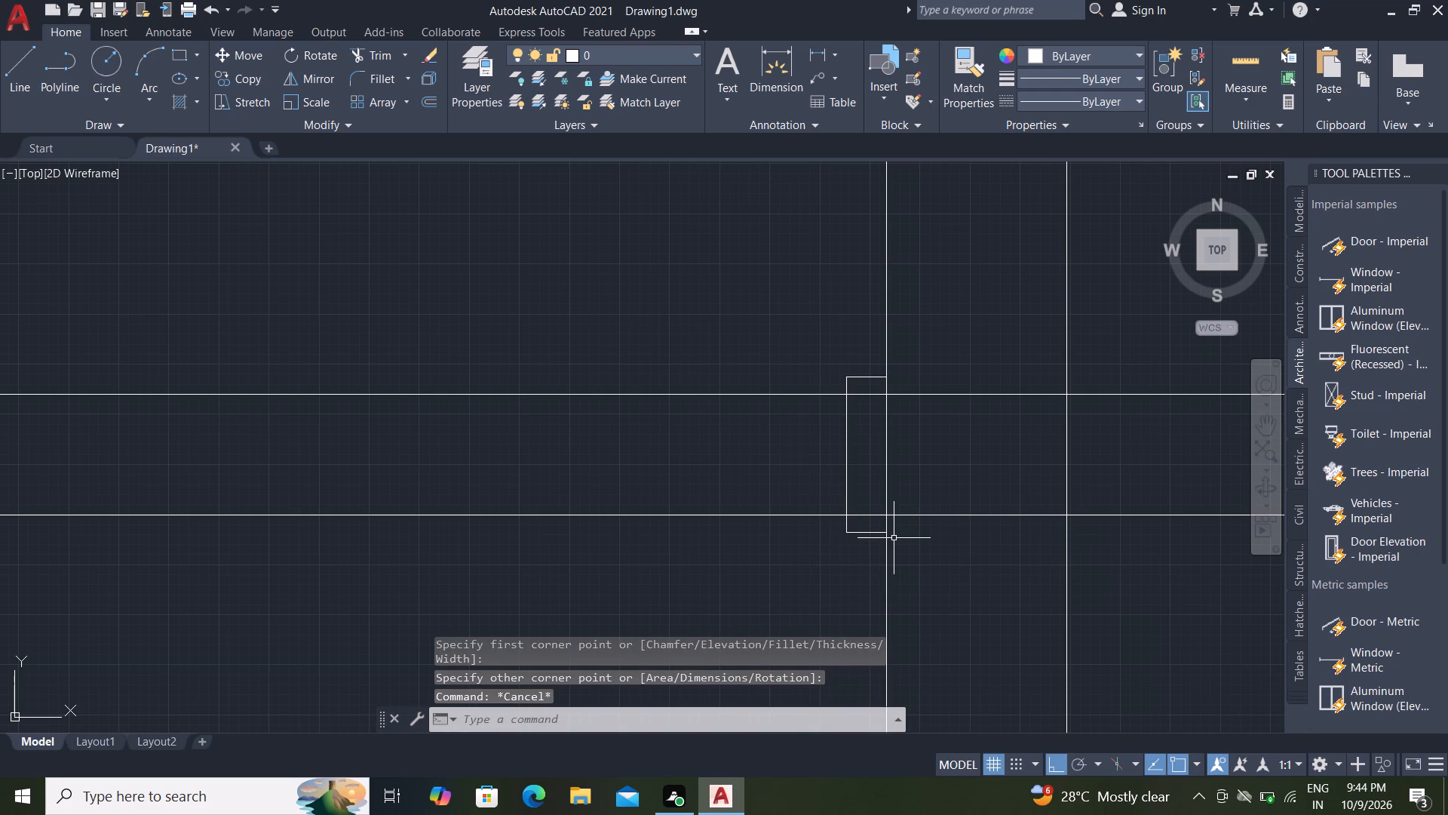
Trim the upper and lower outlet pipe lines inside the collar rectangle.
key(t)
key(r)
key(space)
click(863, 513)
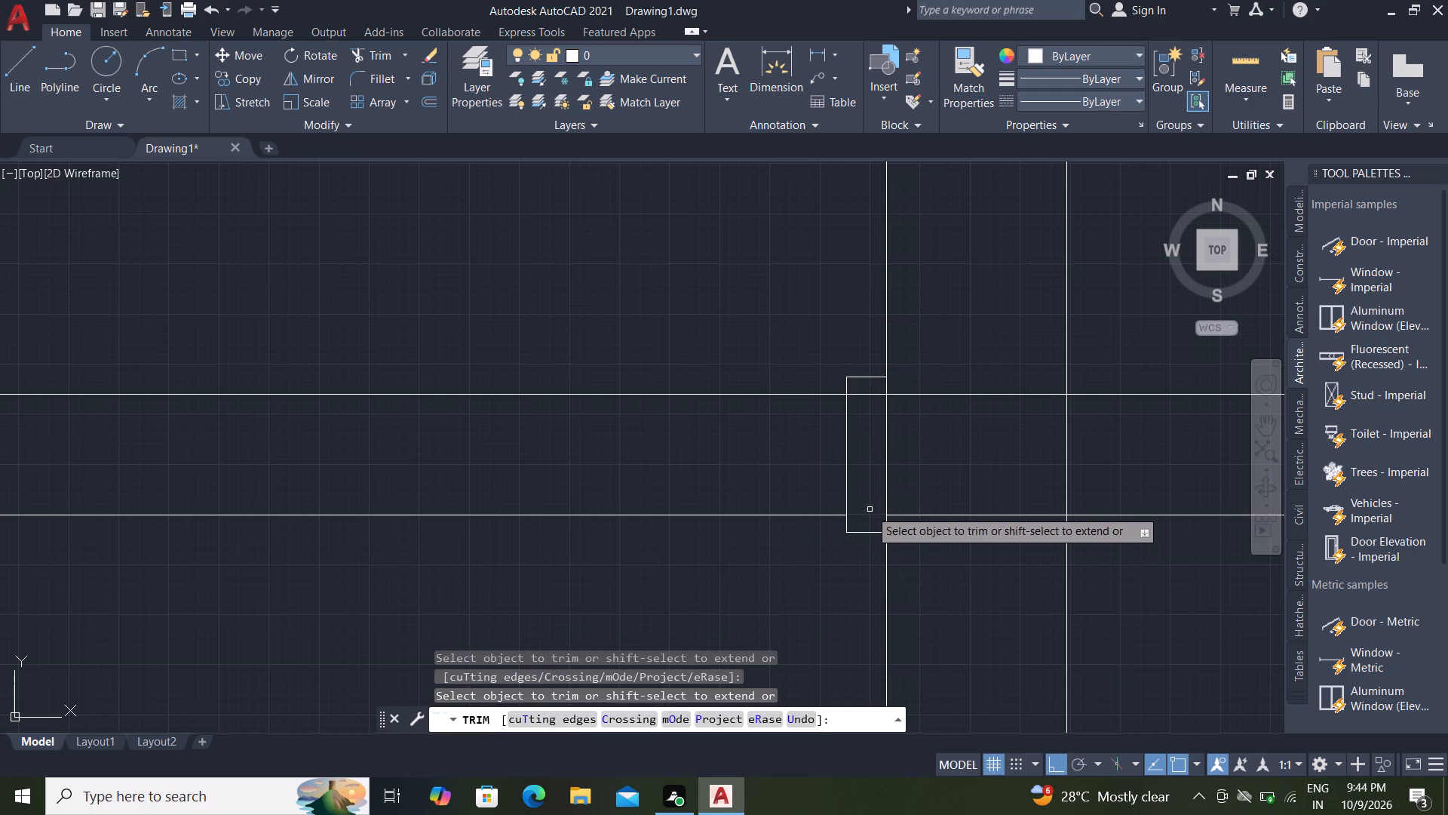
click(870, 395)
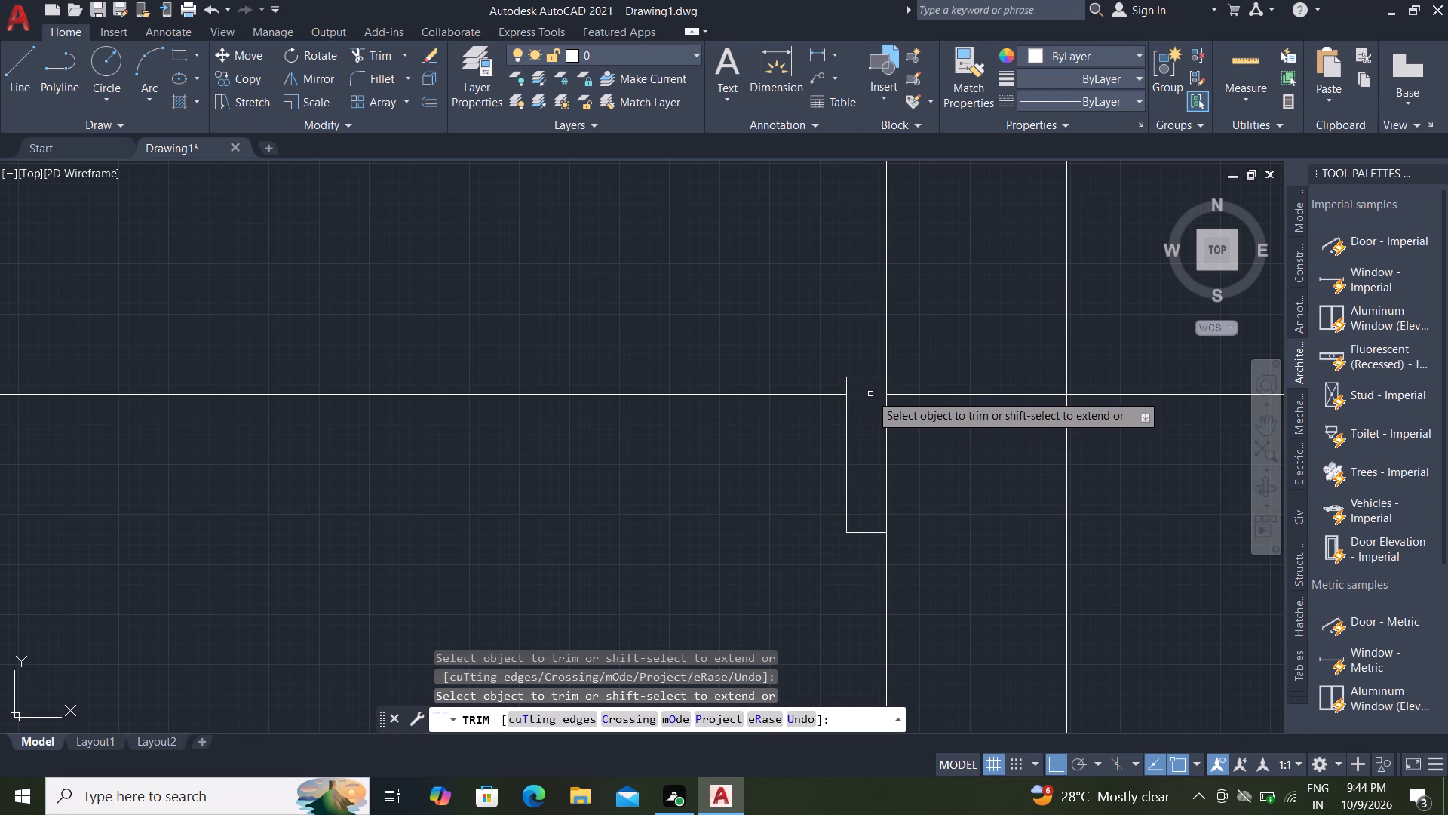
key(Escape)
Draw a rectangle about 1.99" by 5.98" between the outlet pipe lines, adjoining the collar's inner side.
text(re)
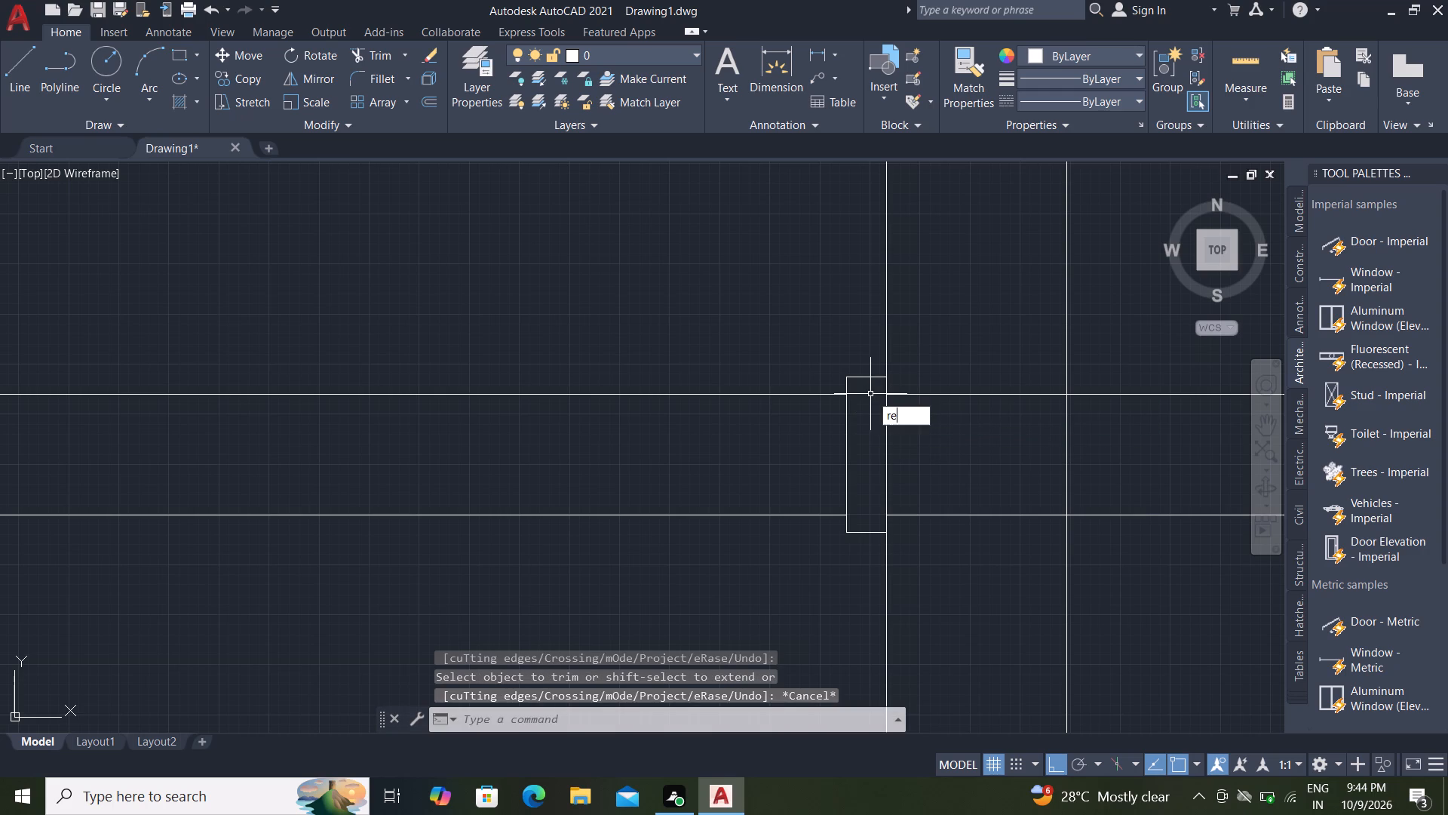
text(c)
key(space)
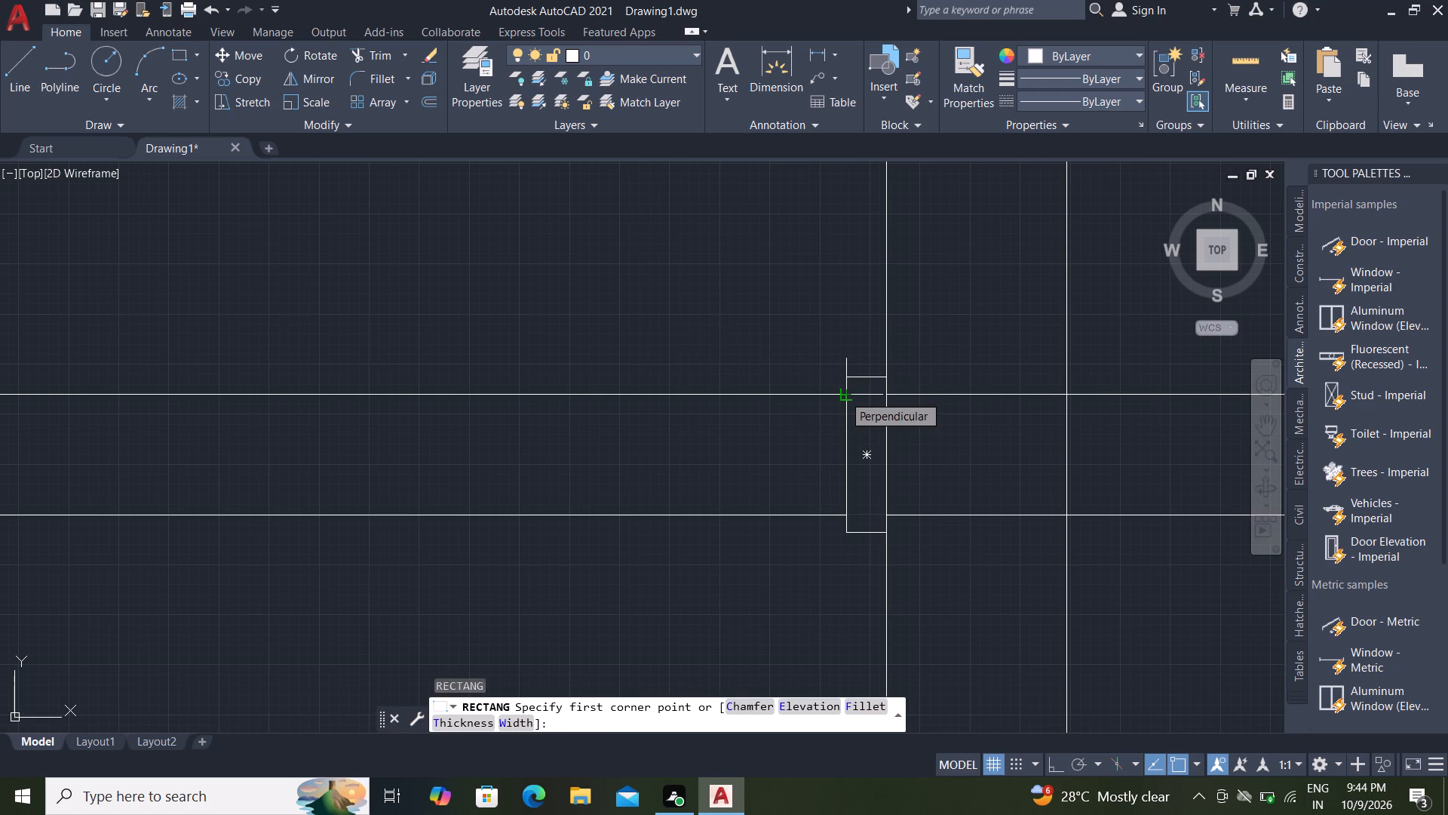
click(843, 395)
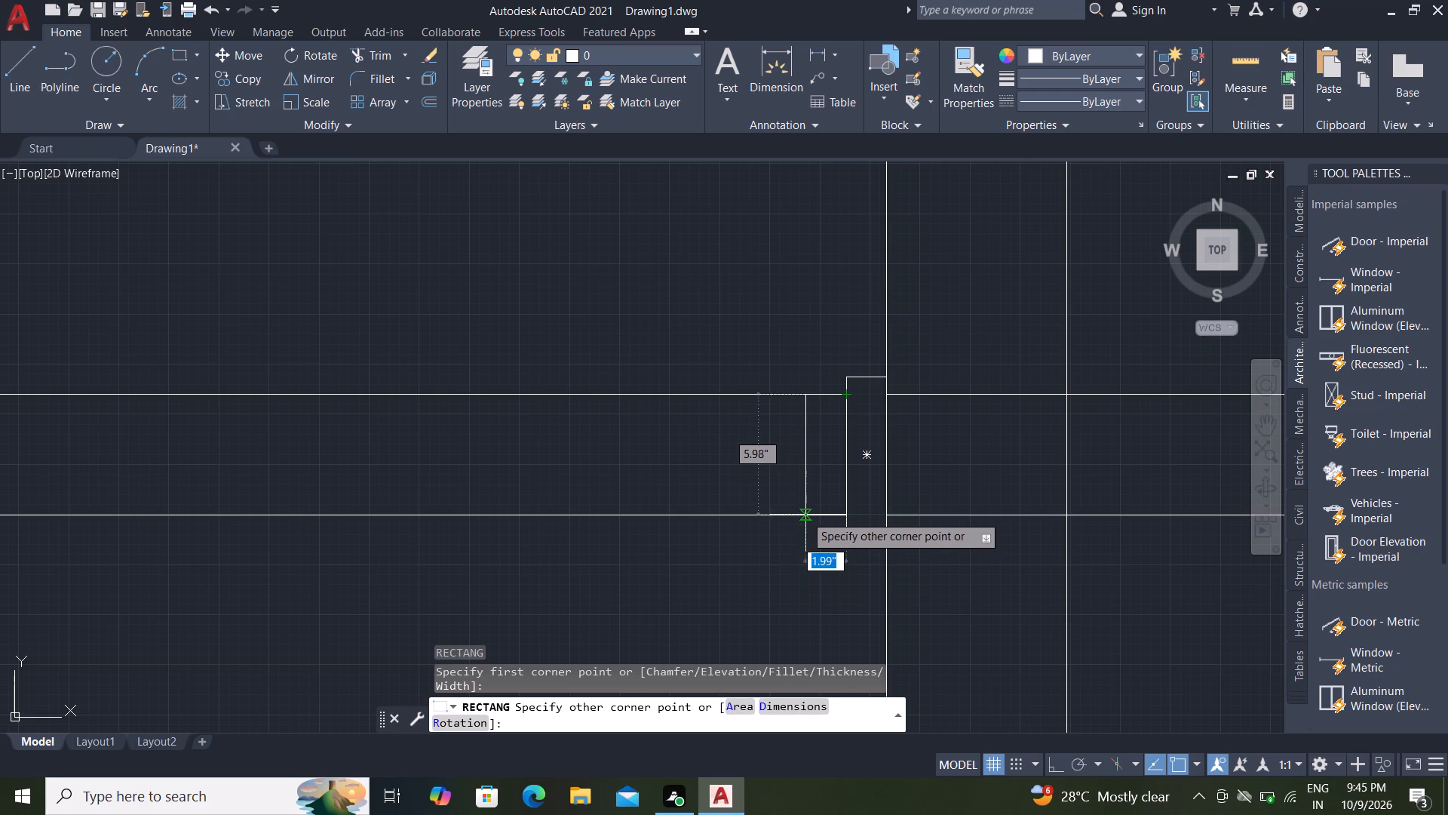
click(804, 515)
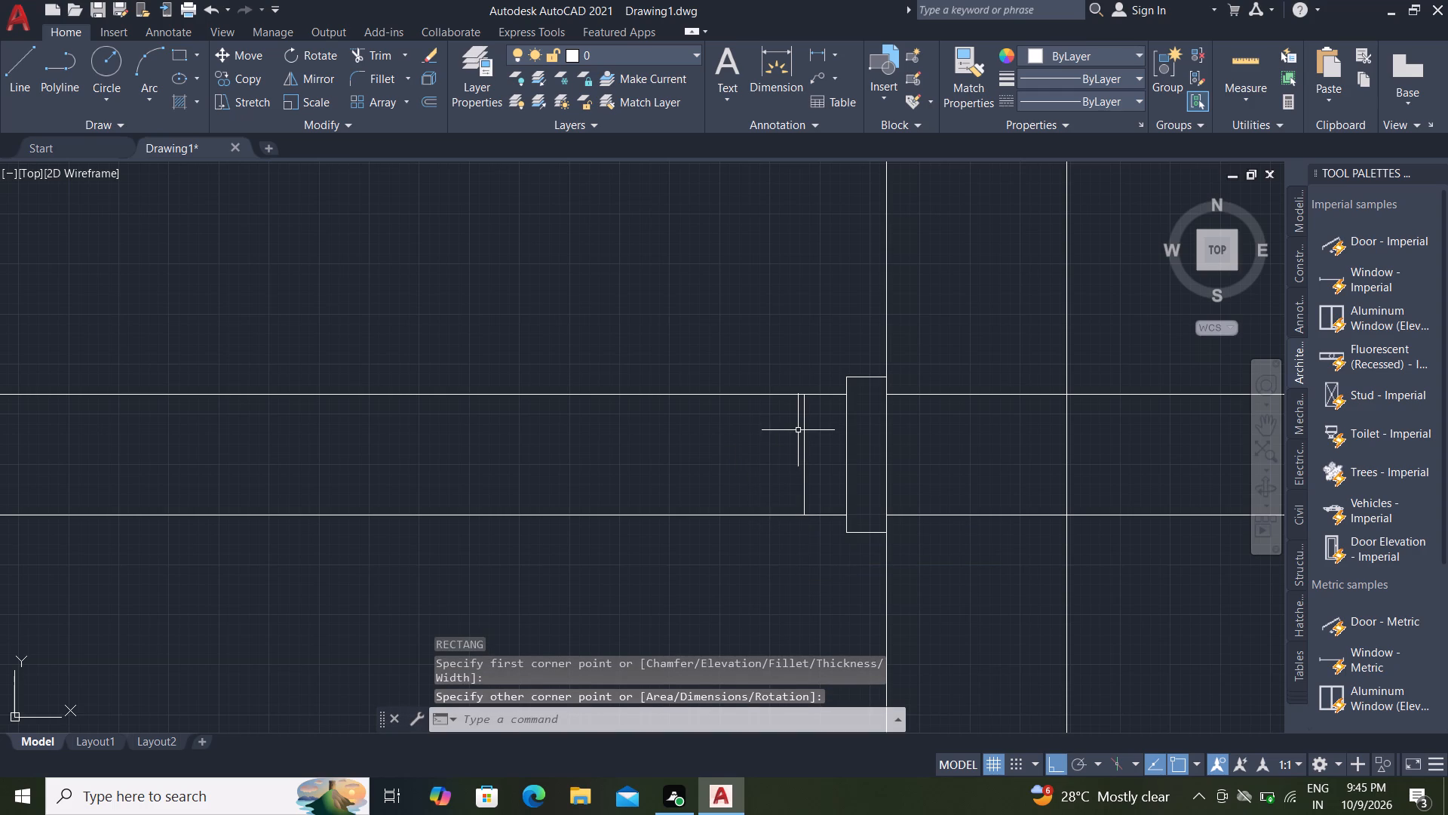
key(Escape)
Draw a narrow rectangle about 0.9" wide beside the pipe piece, from just above the outlet pipe down to its lower line.
text(re)
text(c)
key(space)
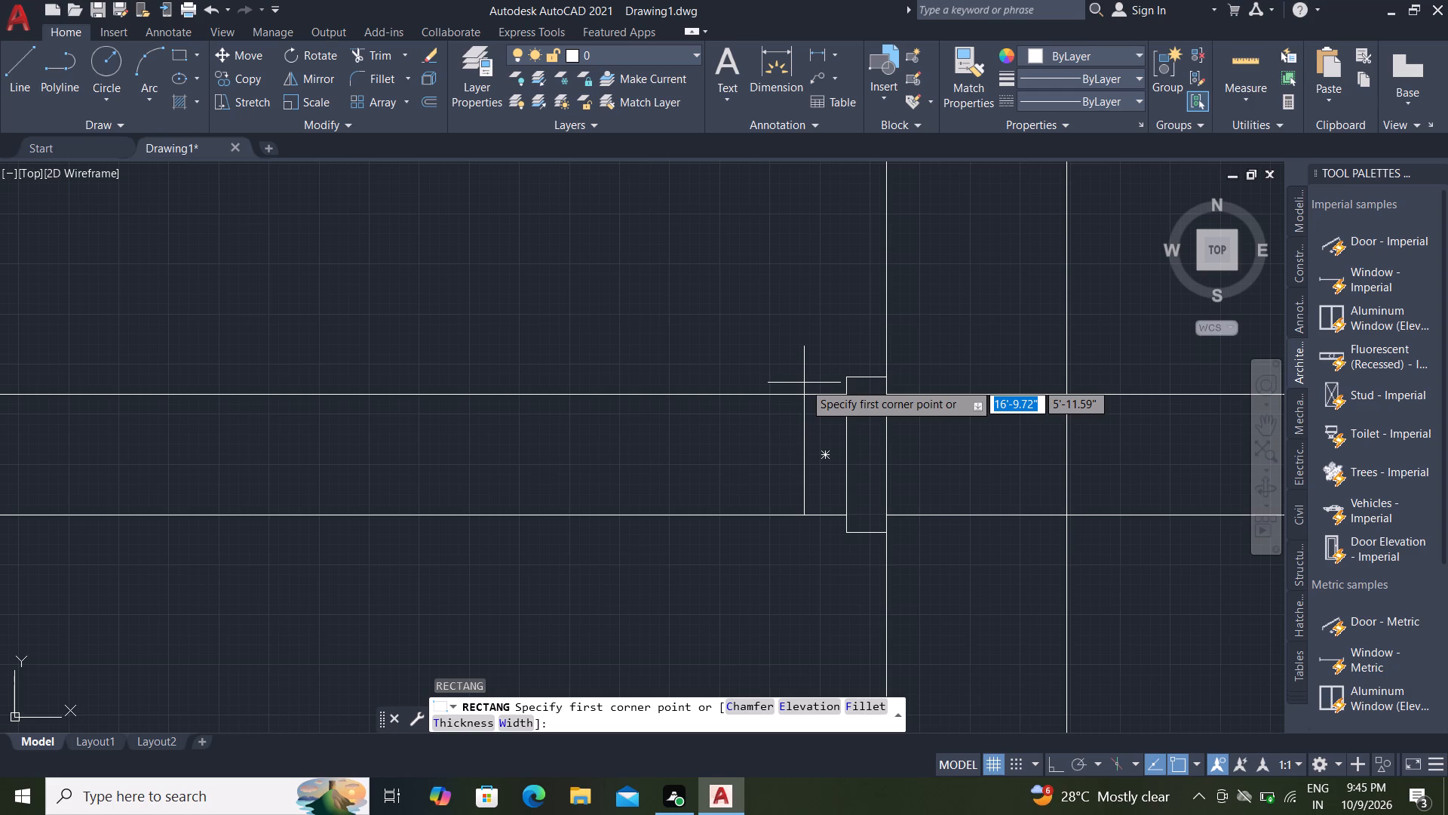
click(804, 383)
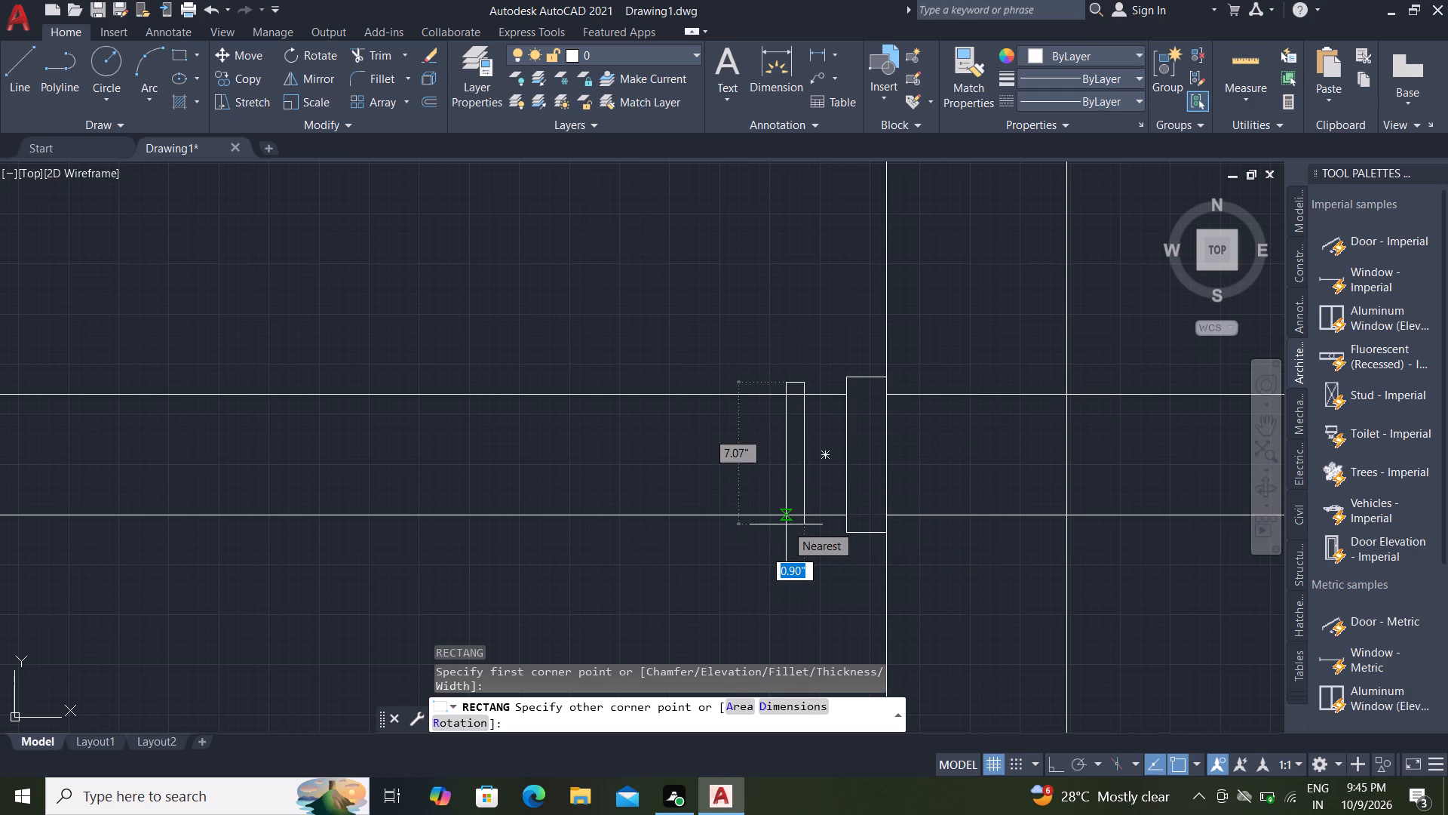
click(786, 524)
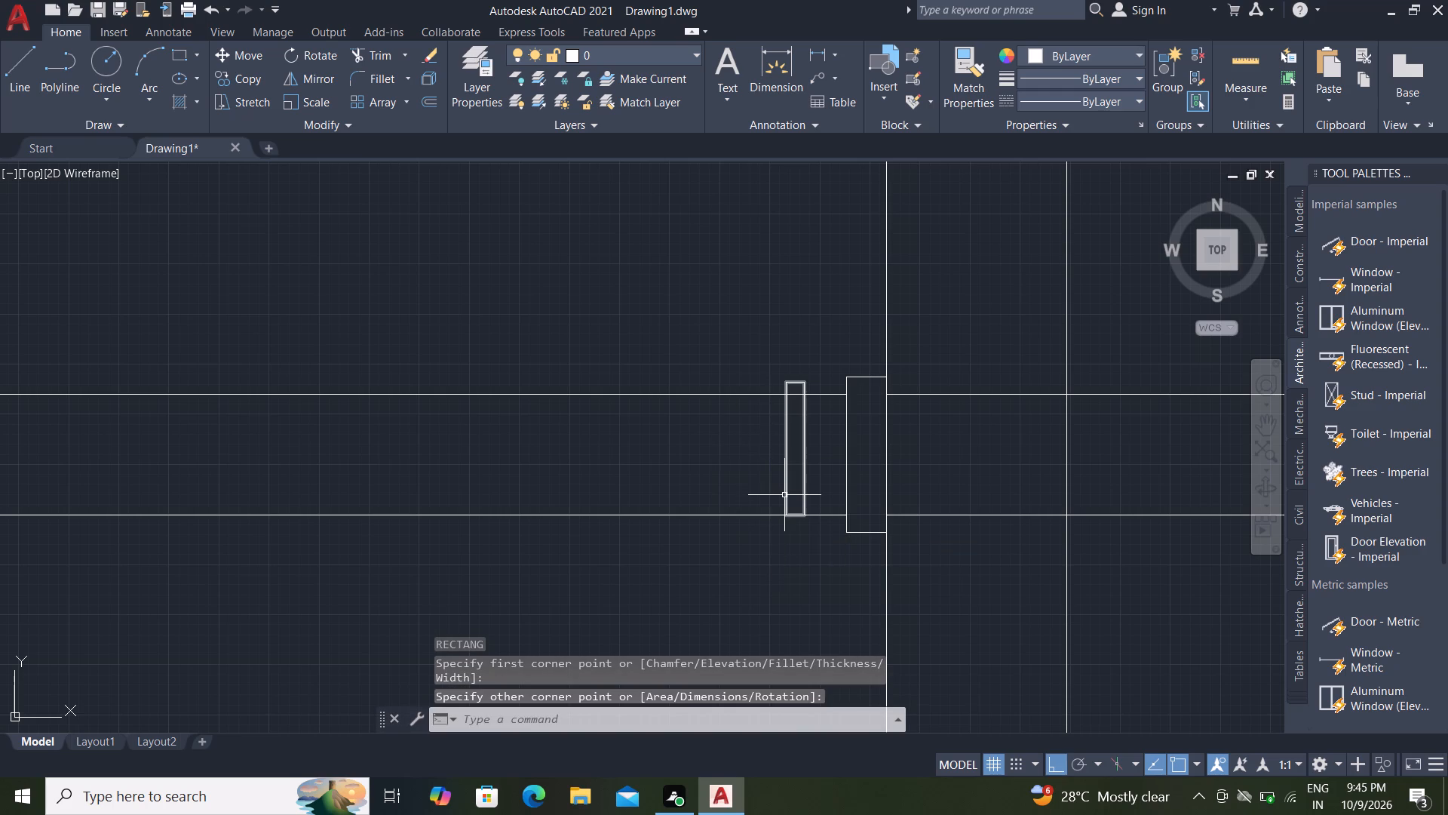
Delete the narrow rectangle that extends above the outlet pipe beside the pipe piece.
click(787, 484)
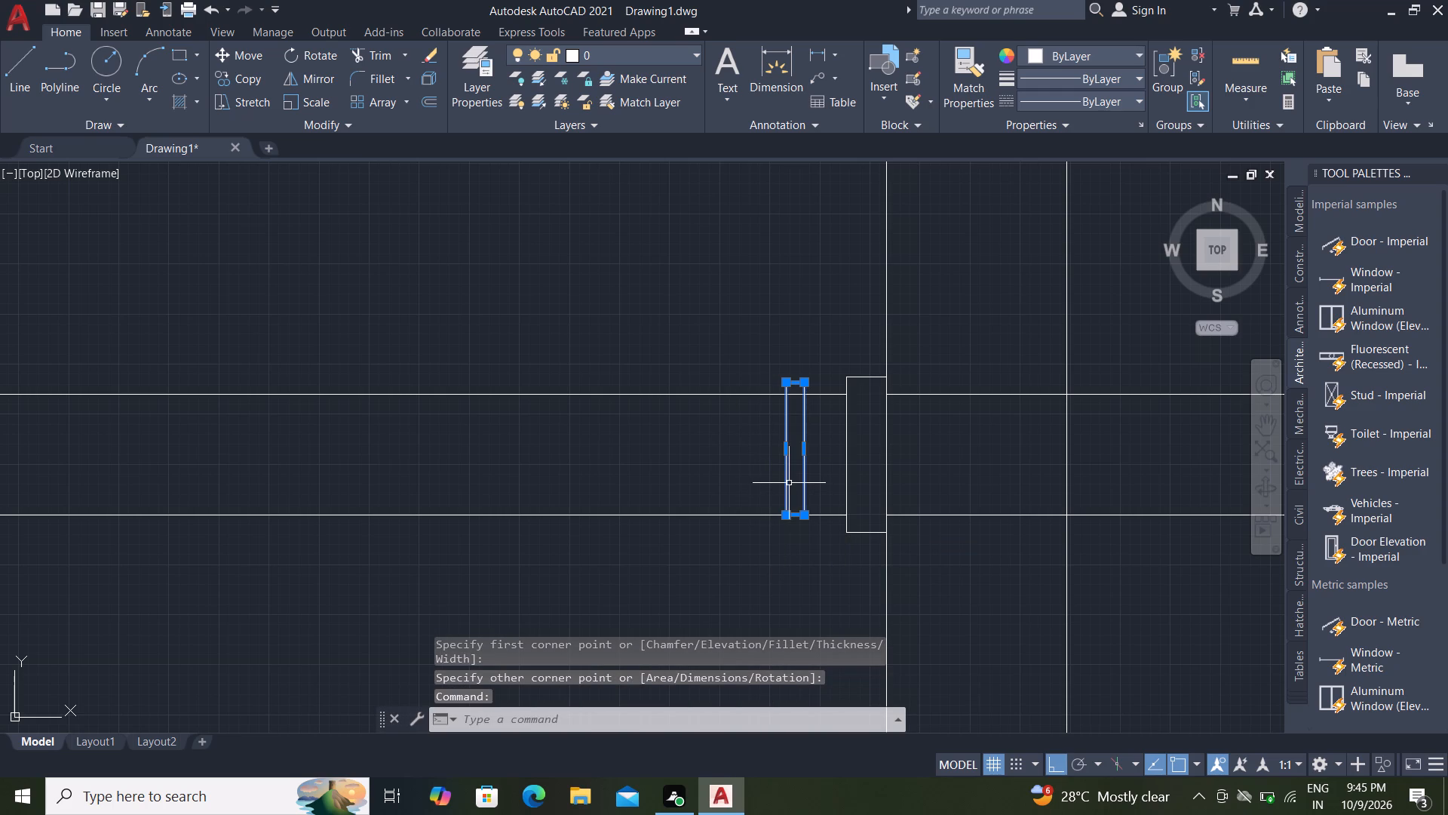
key(Delete)
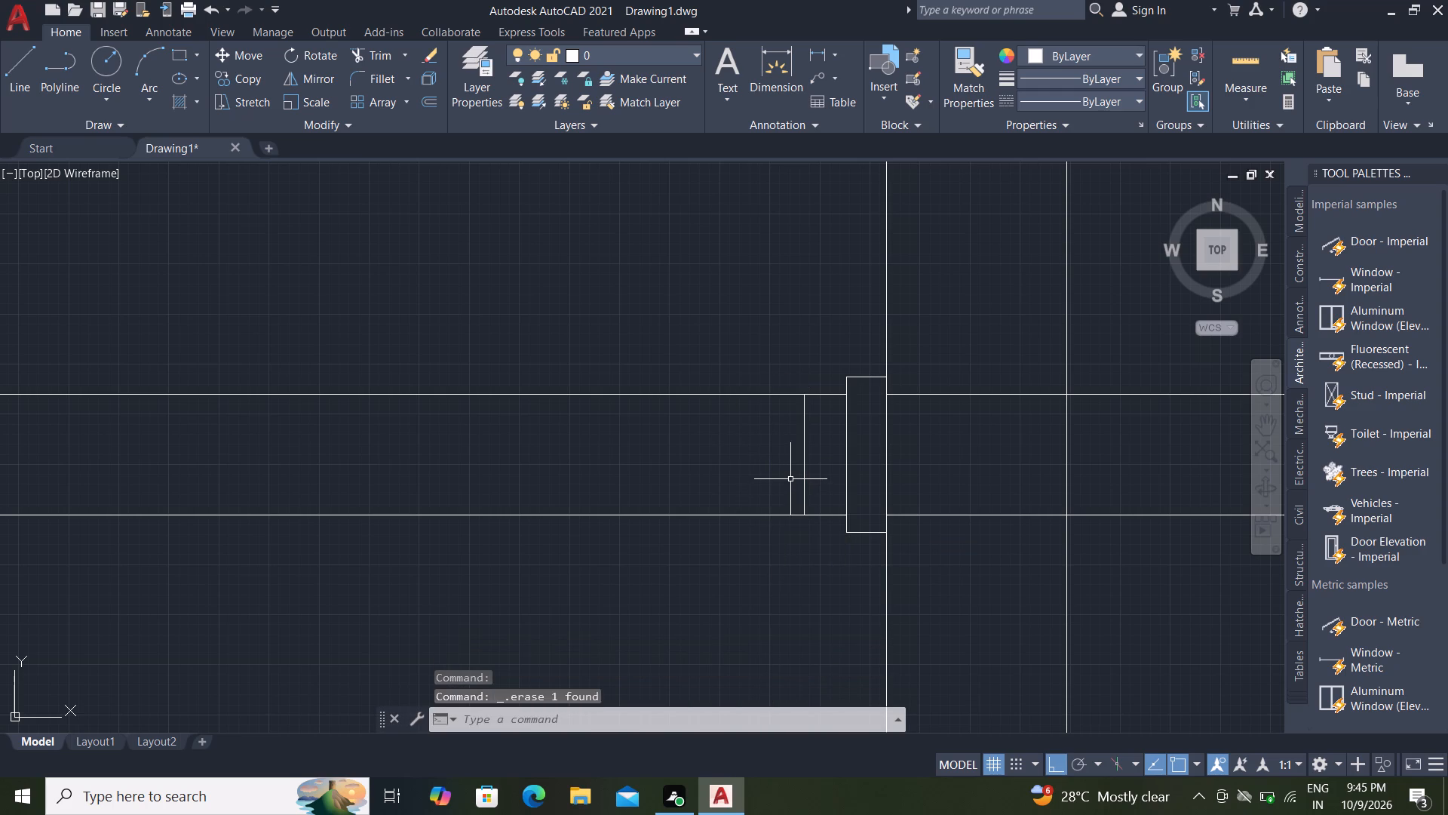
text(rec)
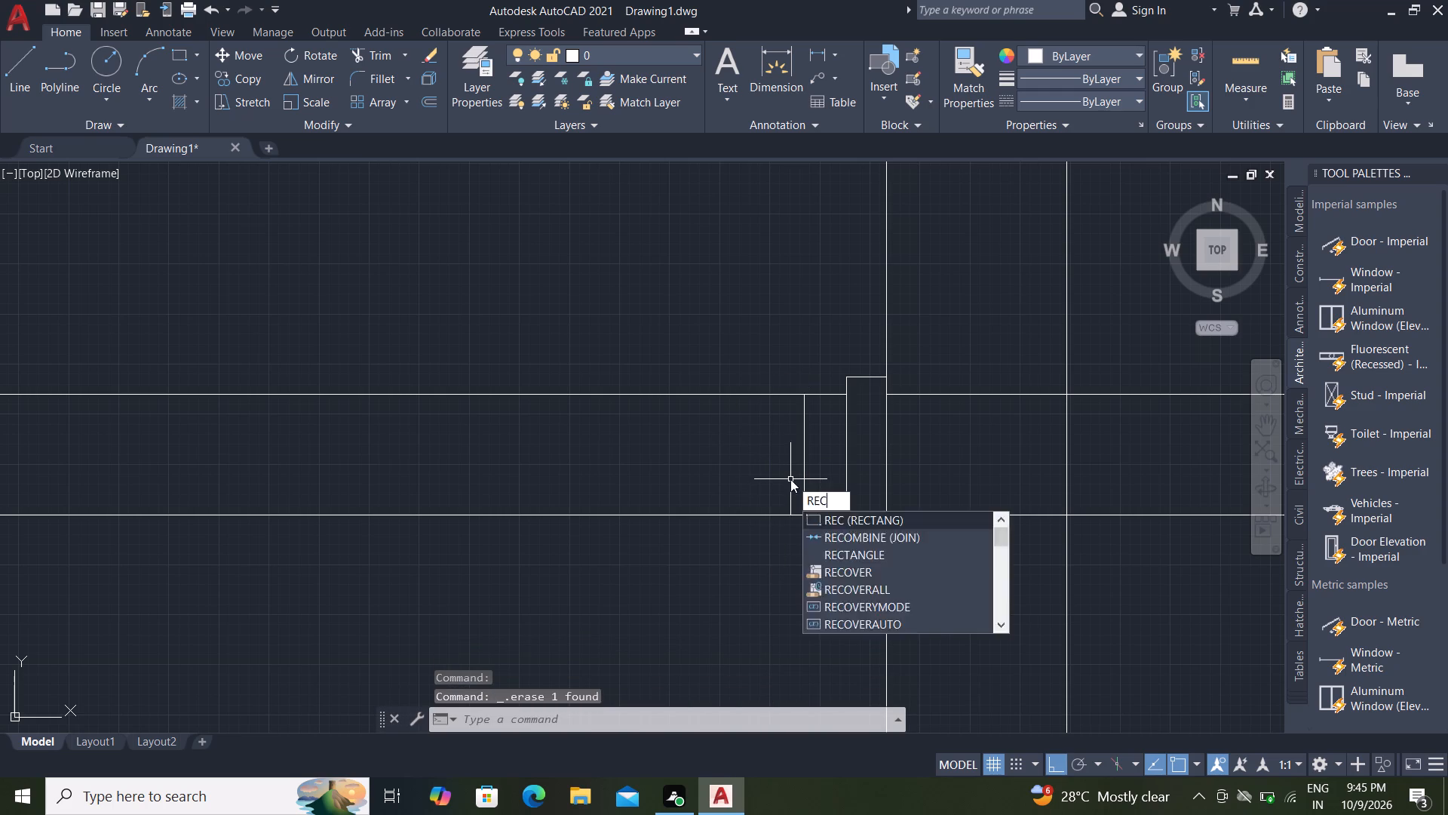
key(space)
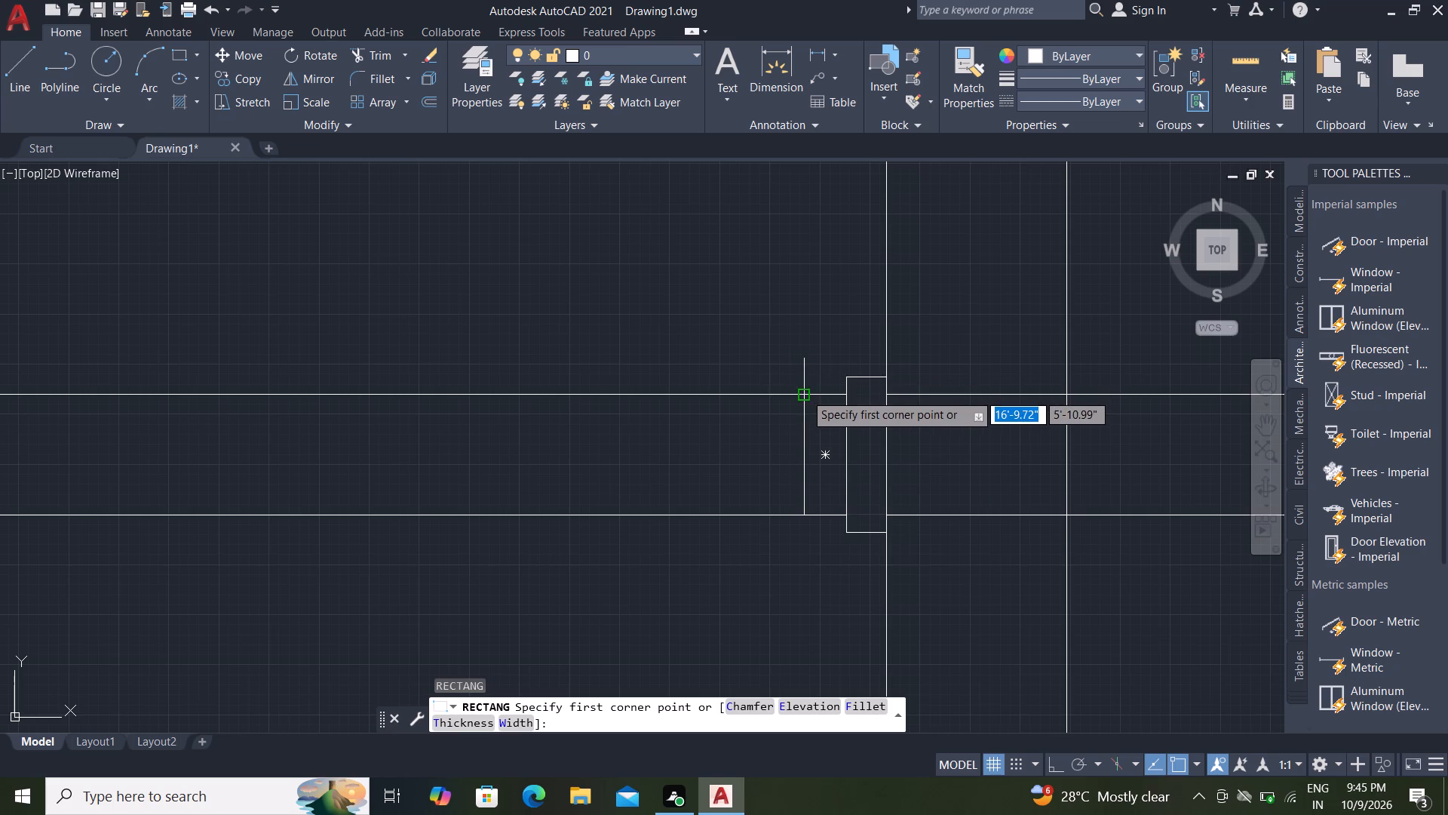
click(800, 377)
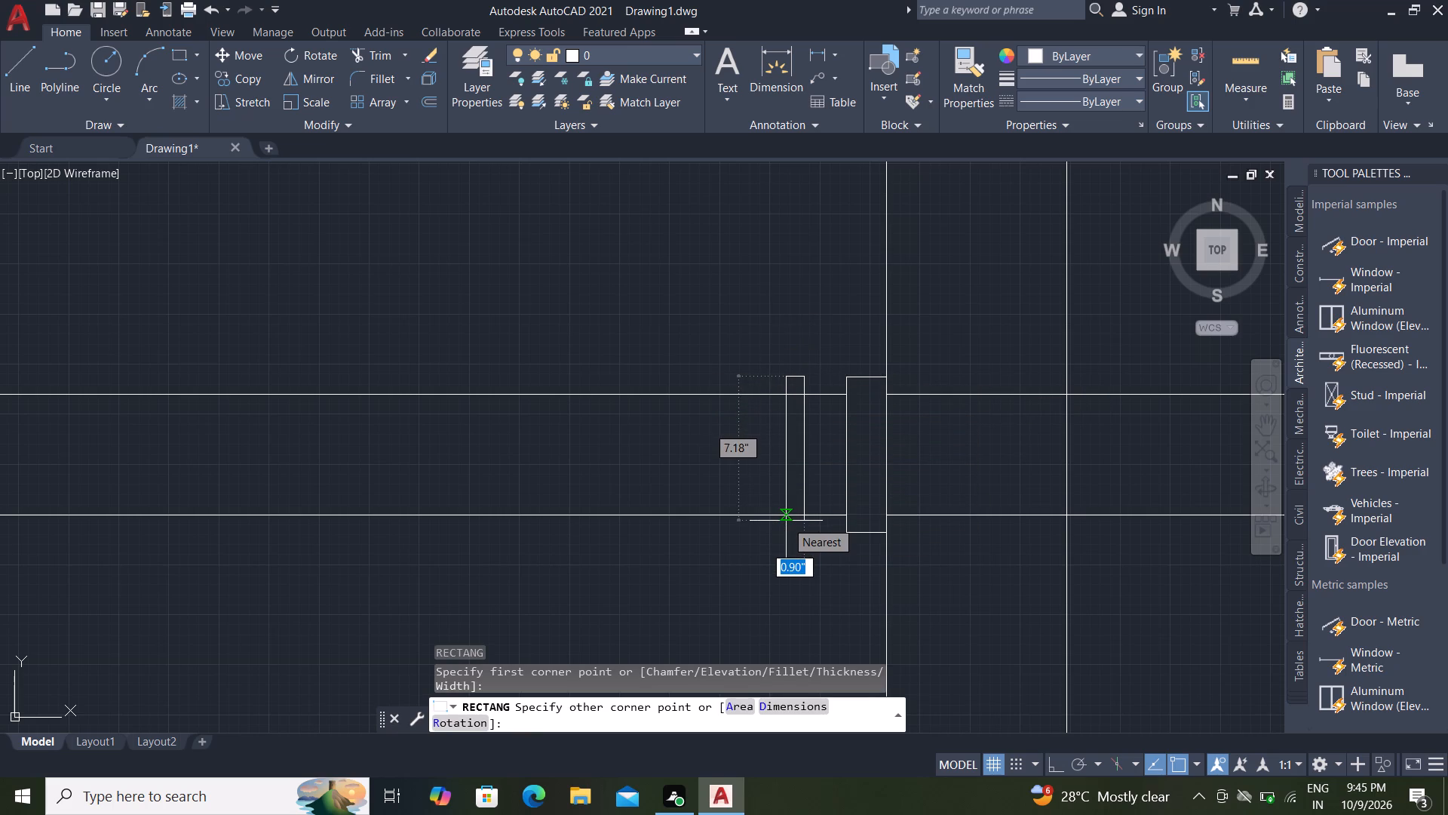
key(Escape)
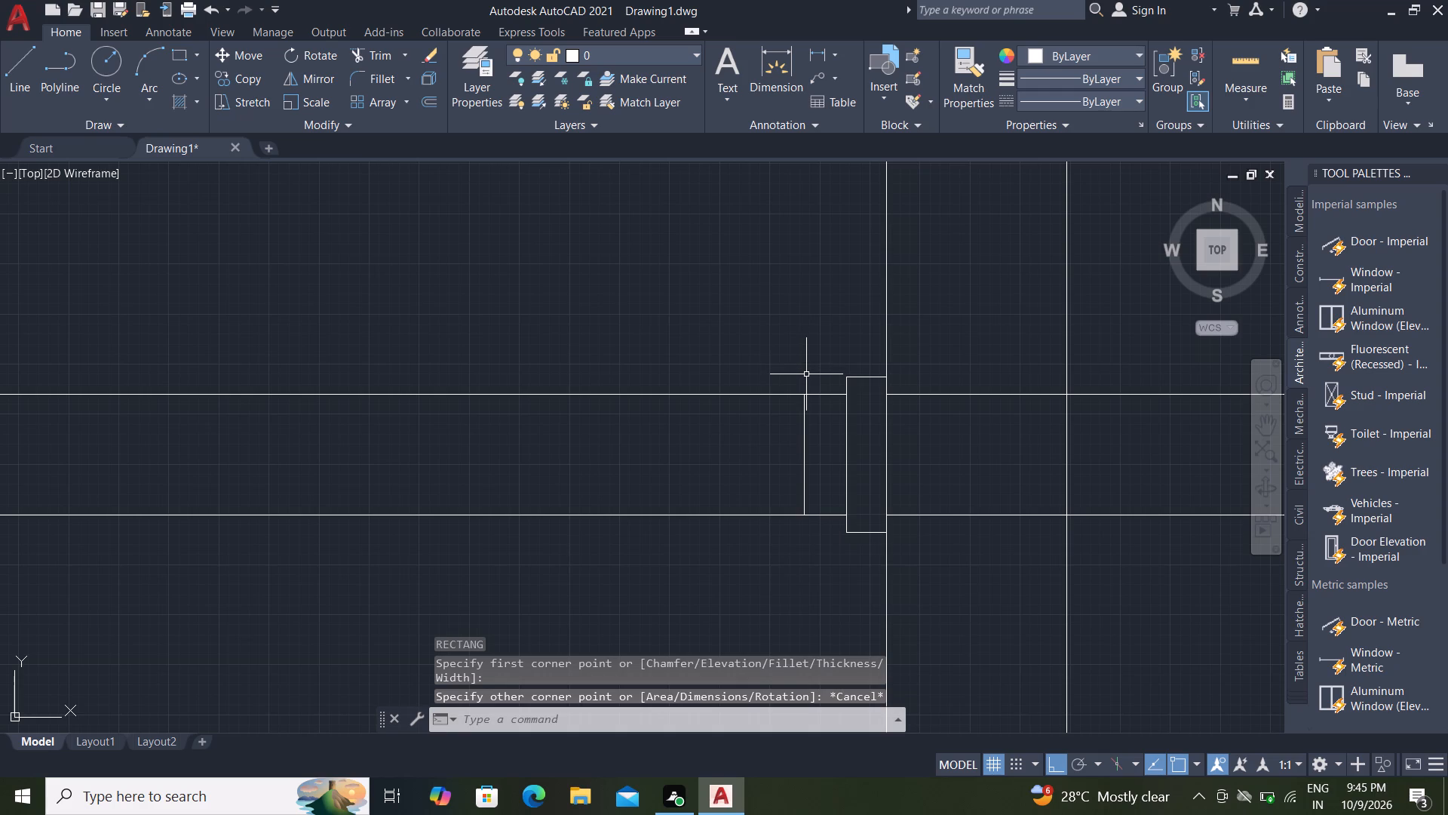
Draw a narrow rectangle about 1" by 5.98" between the outlet pipe lines, adjoining the pipe piece's inner side.
text(rec)
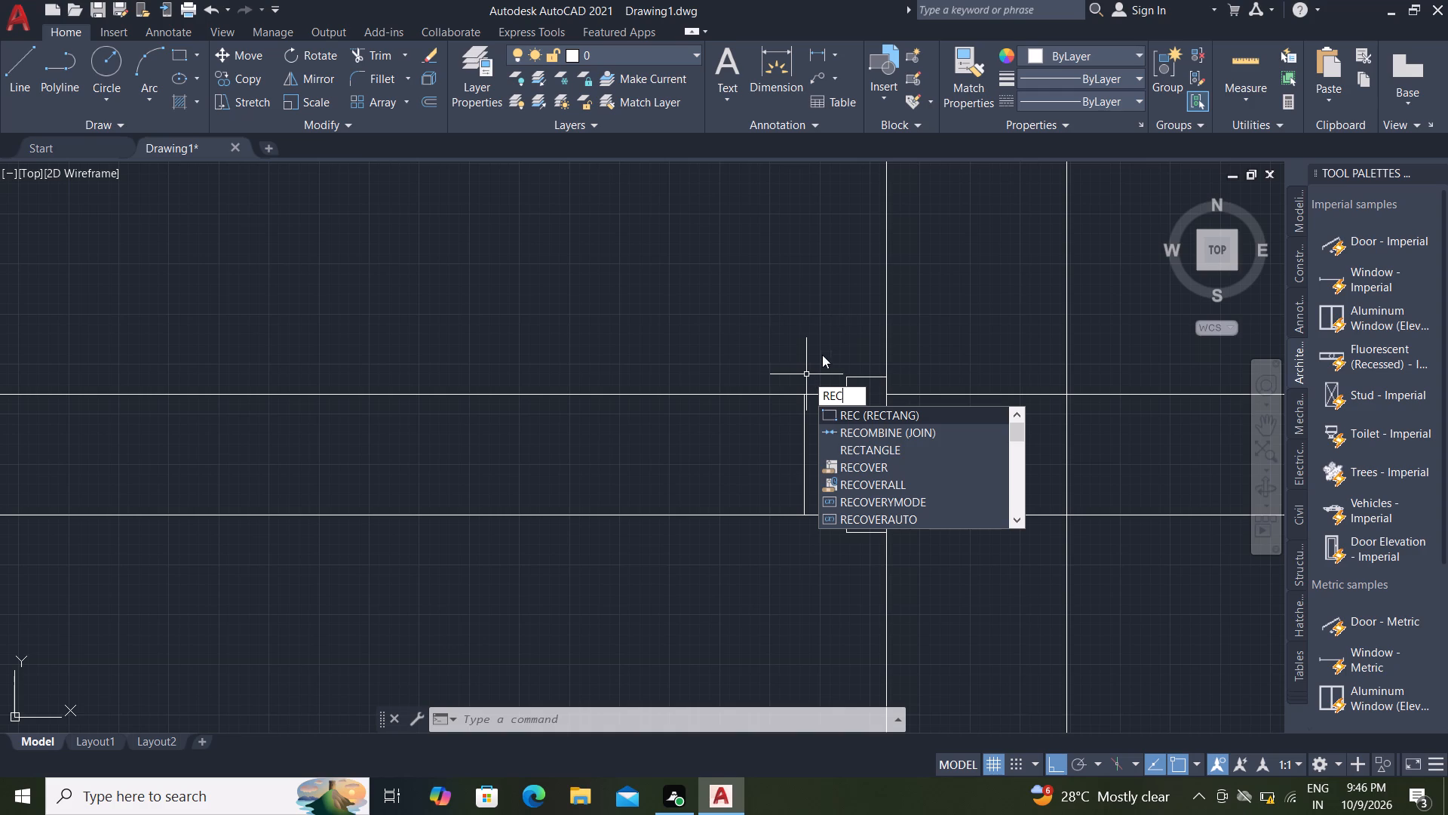
key(space)
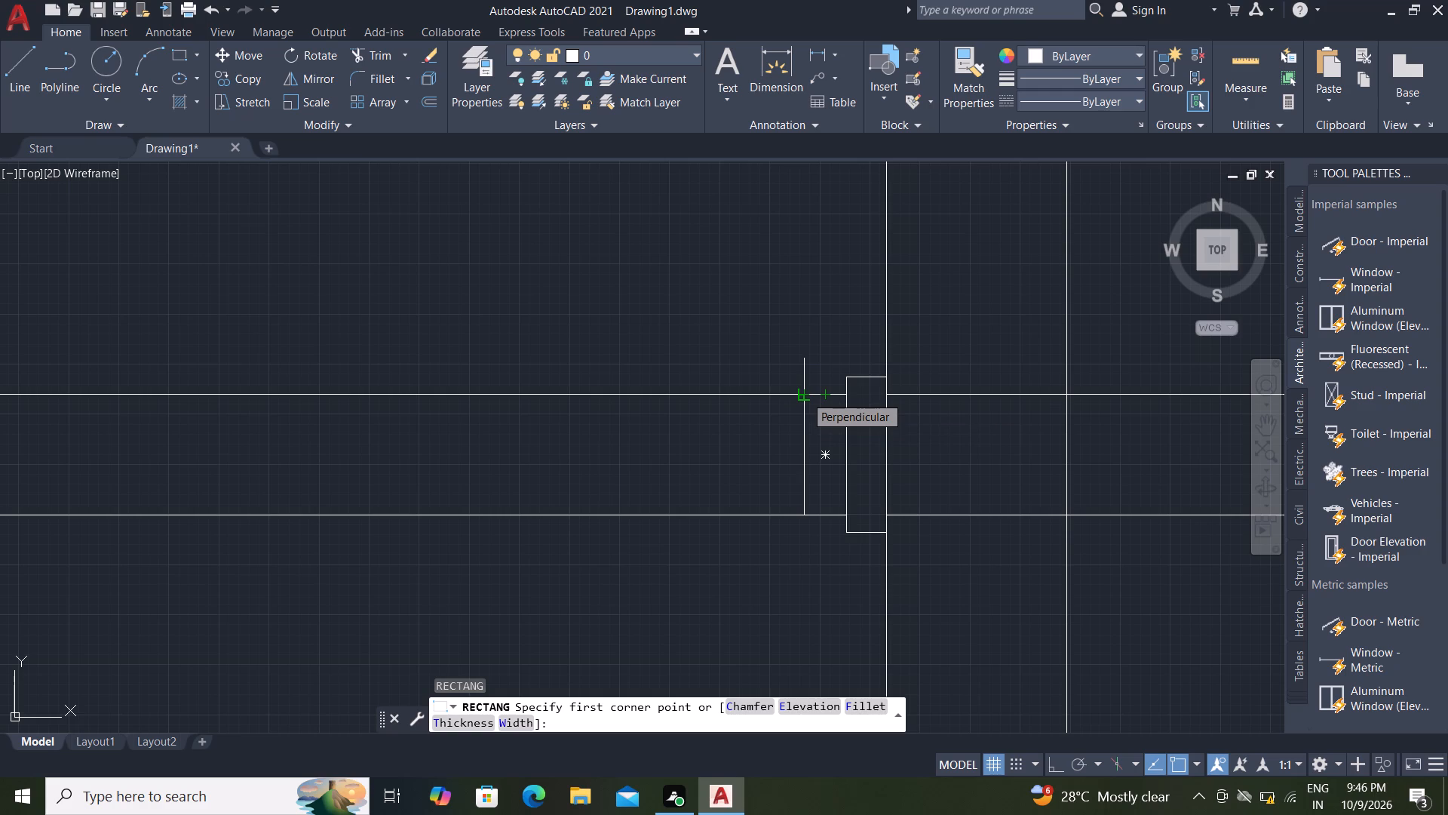
click(805, 395)
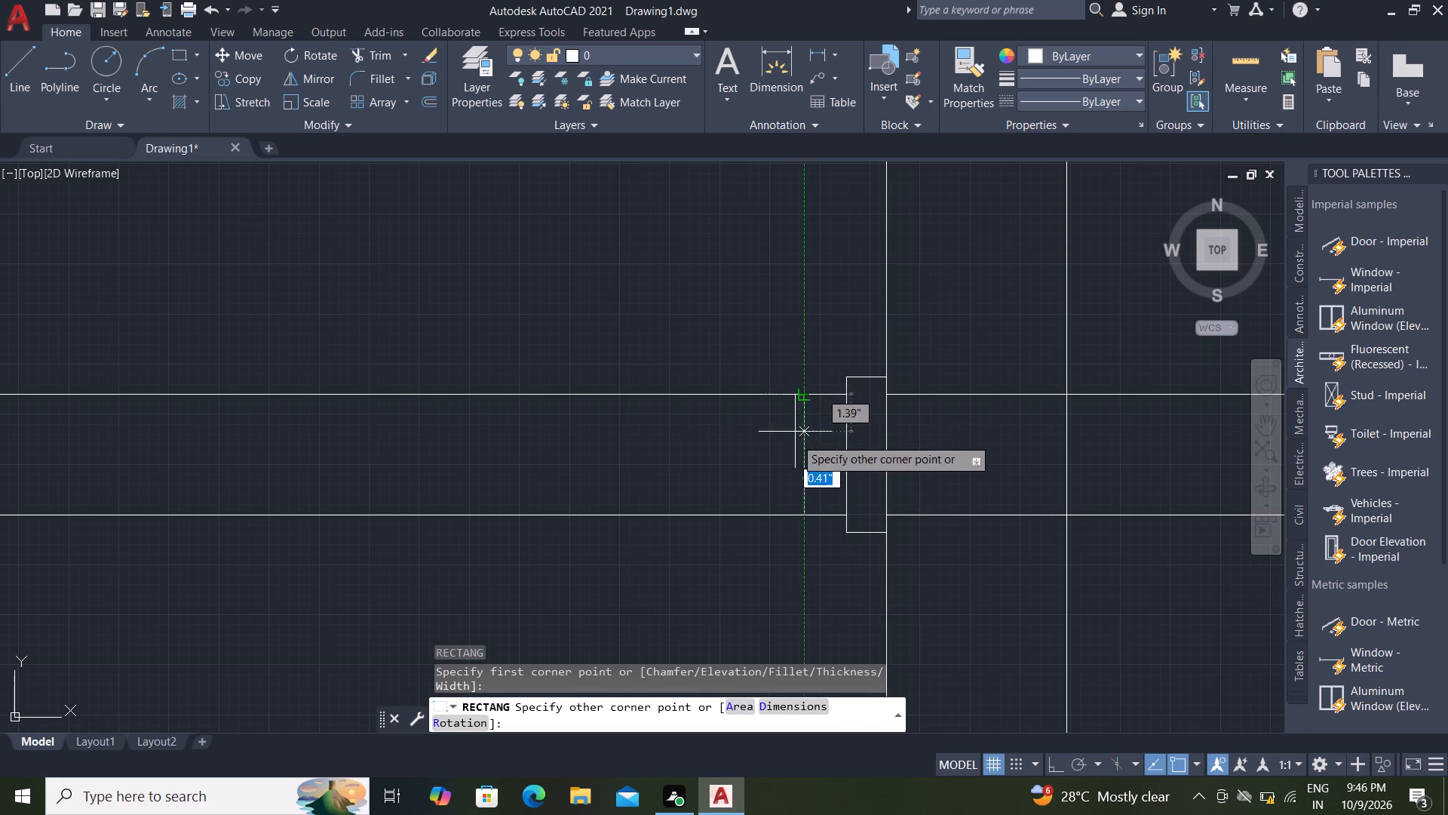
click(784, 517)
key(Escape)
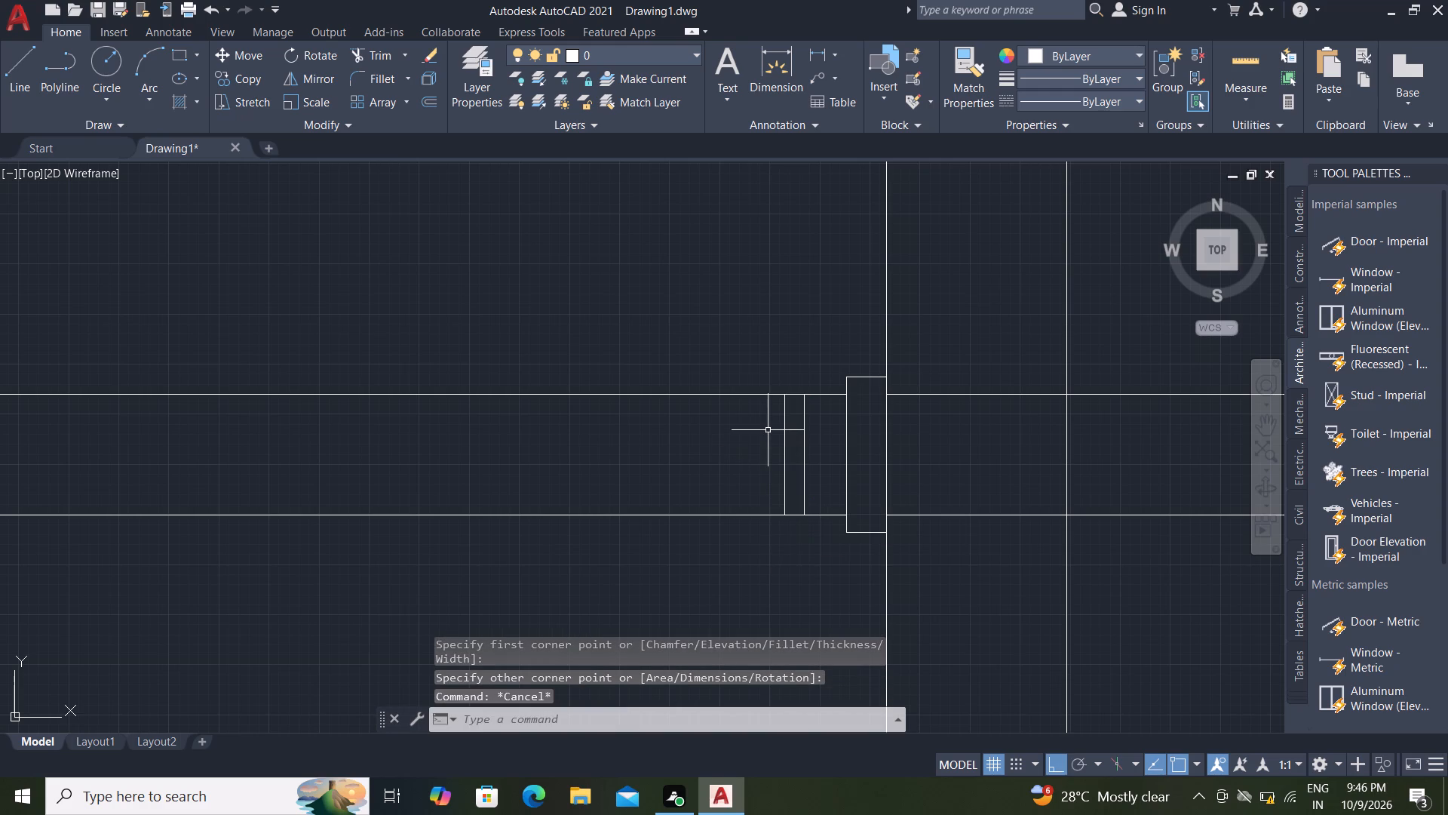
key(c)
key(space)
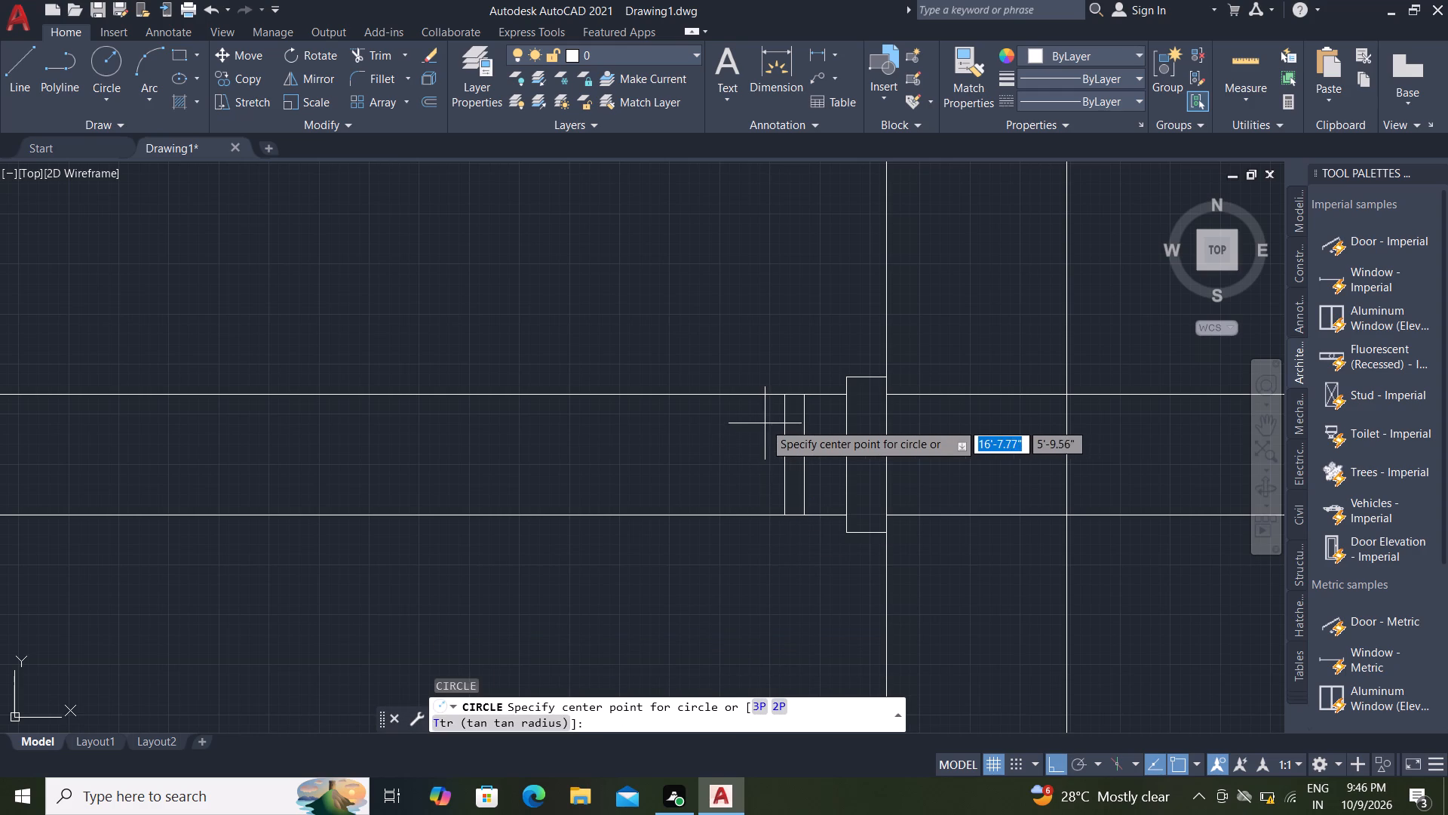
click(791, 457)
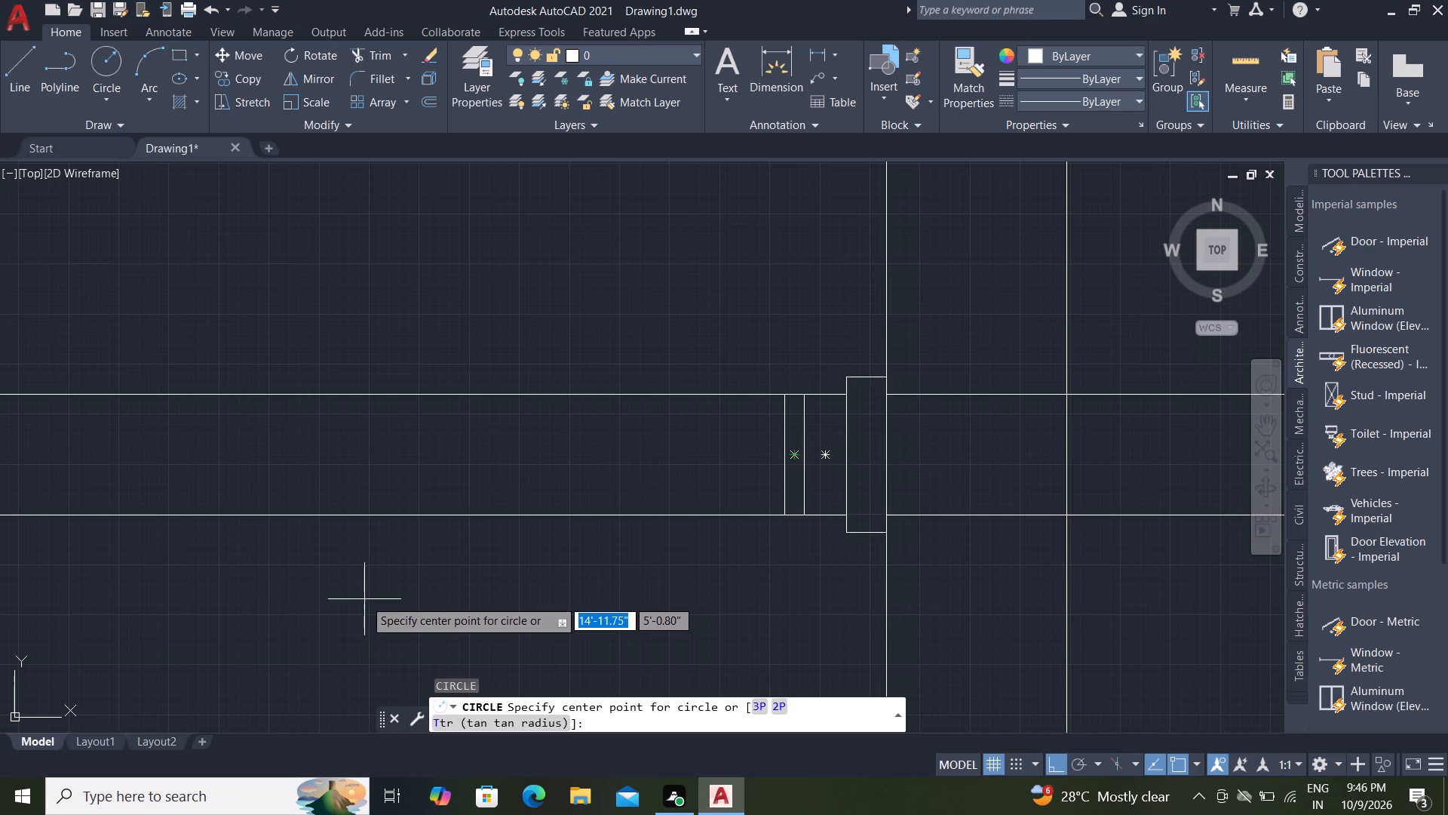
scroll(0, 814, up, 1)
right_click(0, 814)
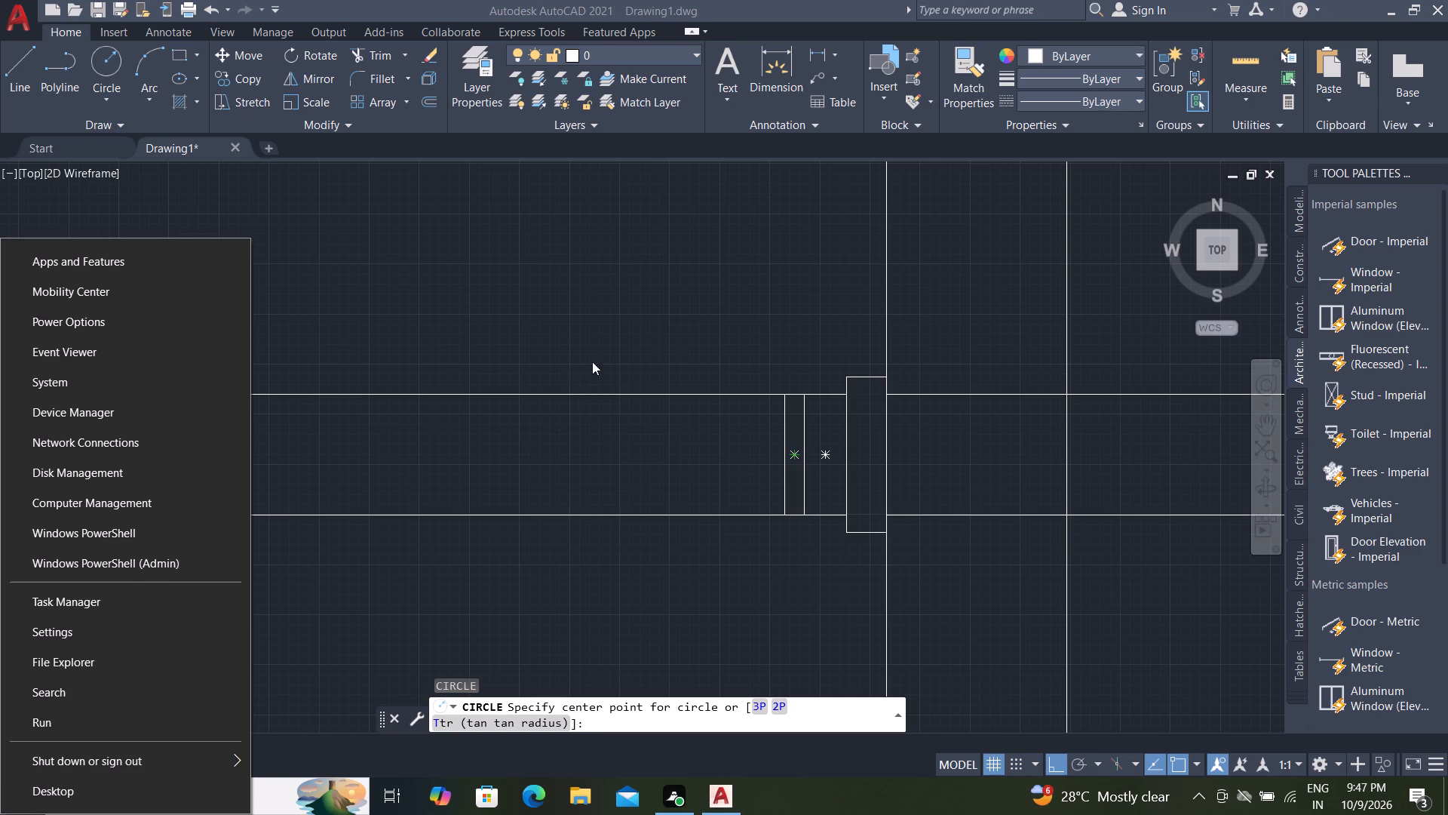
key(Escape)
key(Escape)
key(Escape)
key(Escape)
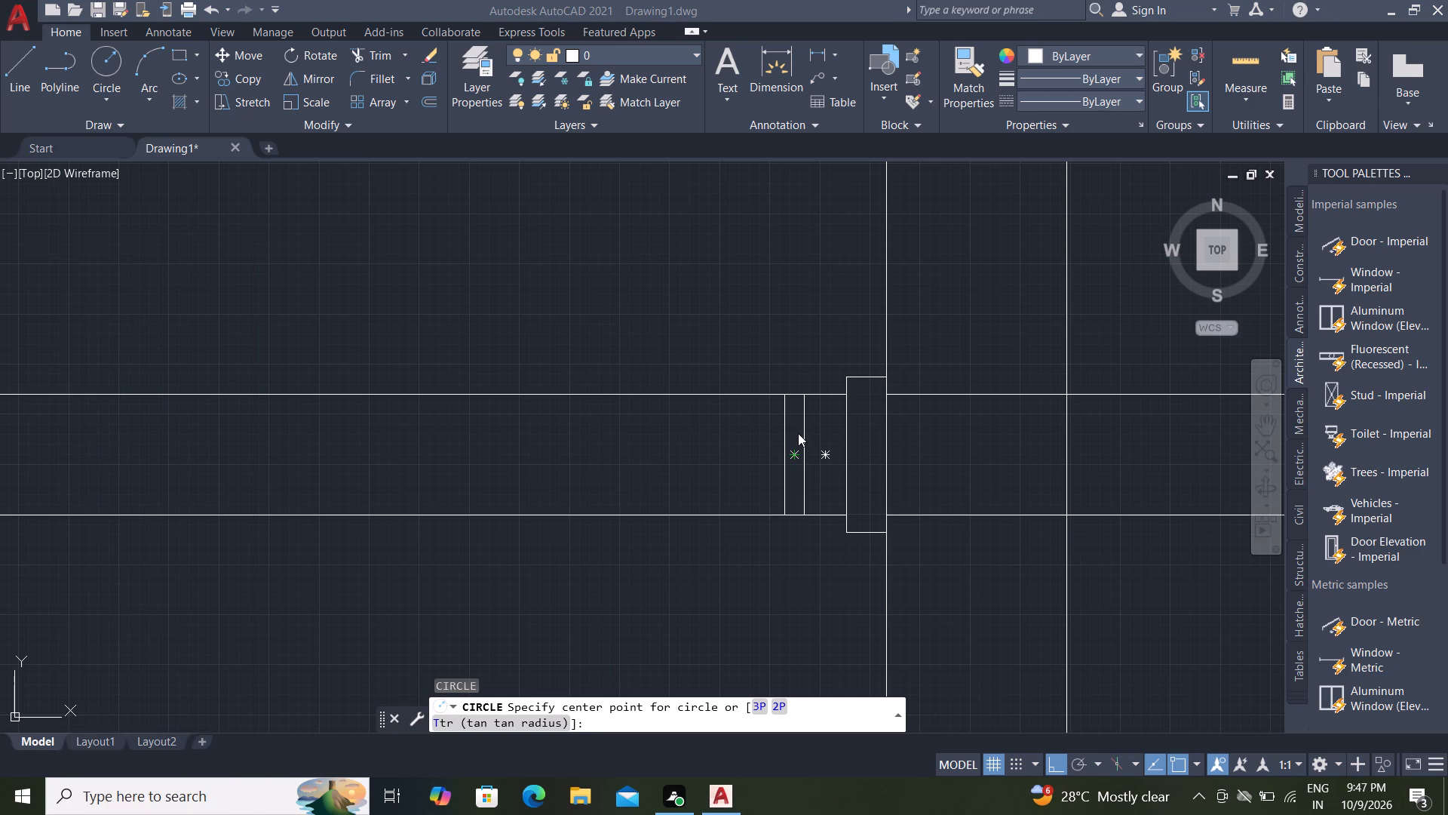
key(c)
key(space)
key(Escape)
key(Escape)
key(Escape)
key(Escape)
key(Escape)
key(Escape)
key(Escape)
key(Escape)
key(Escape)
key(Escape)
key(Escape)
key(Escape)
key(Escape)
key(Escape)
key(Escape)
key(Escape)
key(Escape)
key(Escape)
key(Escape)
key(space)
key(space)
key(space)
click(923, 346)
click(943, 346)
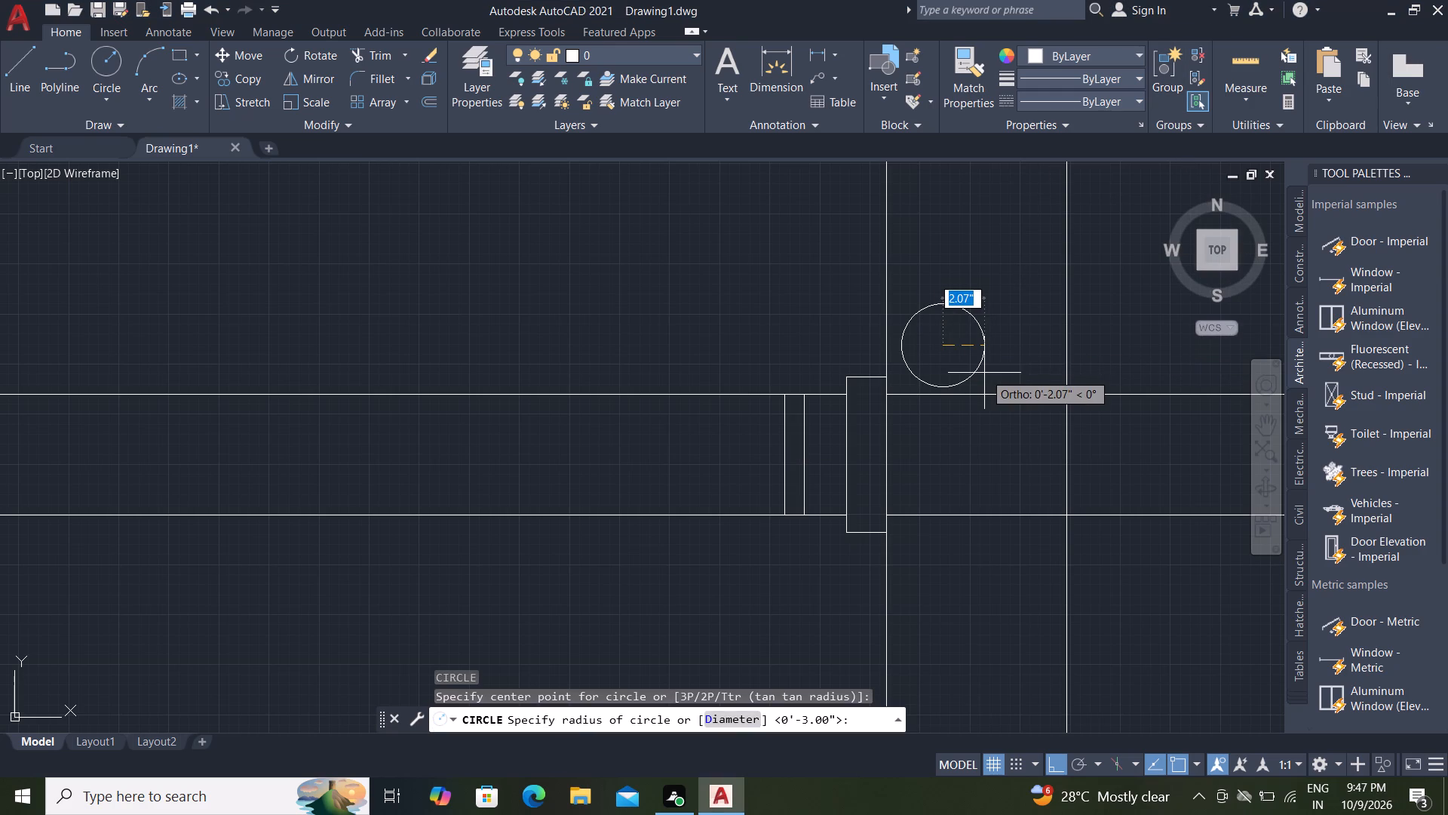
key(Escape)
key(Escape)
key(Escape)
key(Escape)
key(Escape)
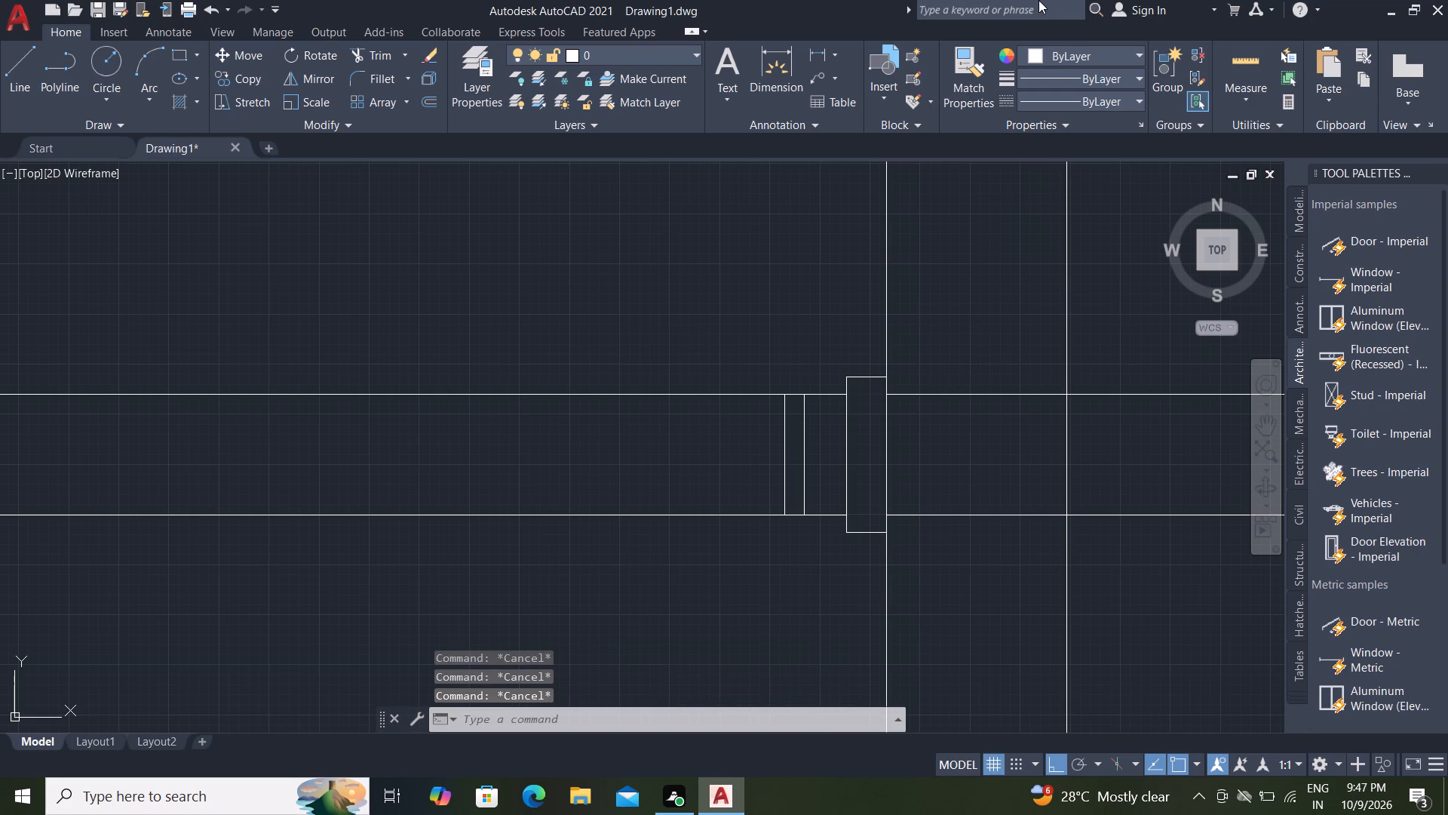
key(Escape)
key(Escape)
Draw a circle of about 2.99" radius centred on the narrow rectangle, spanning the outlet pipe lines.
text(c)
key(space)
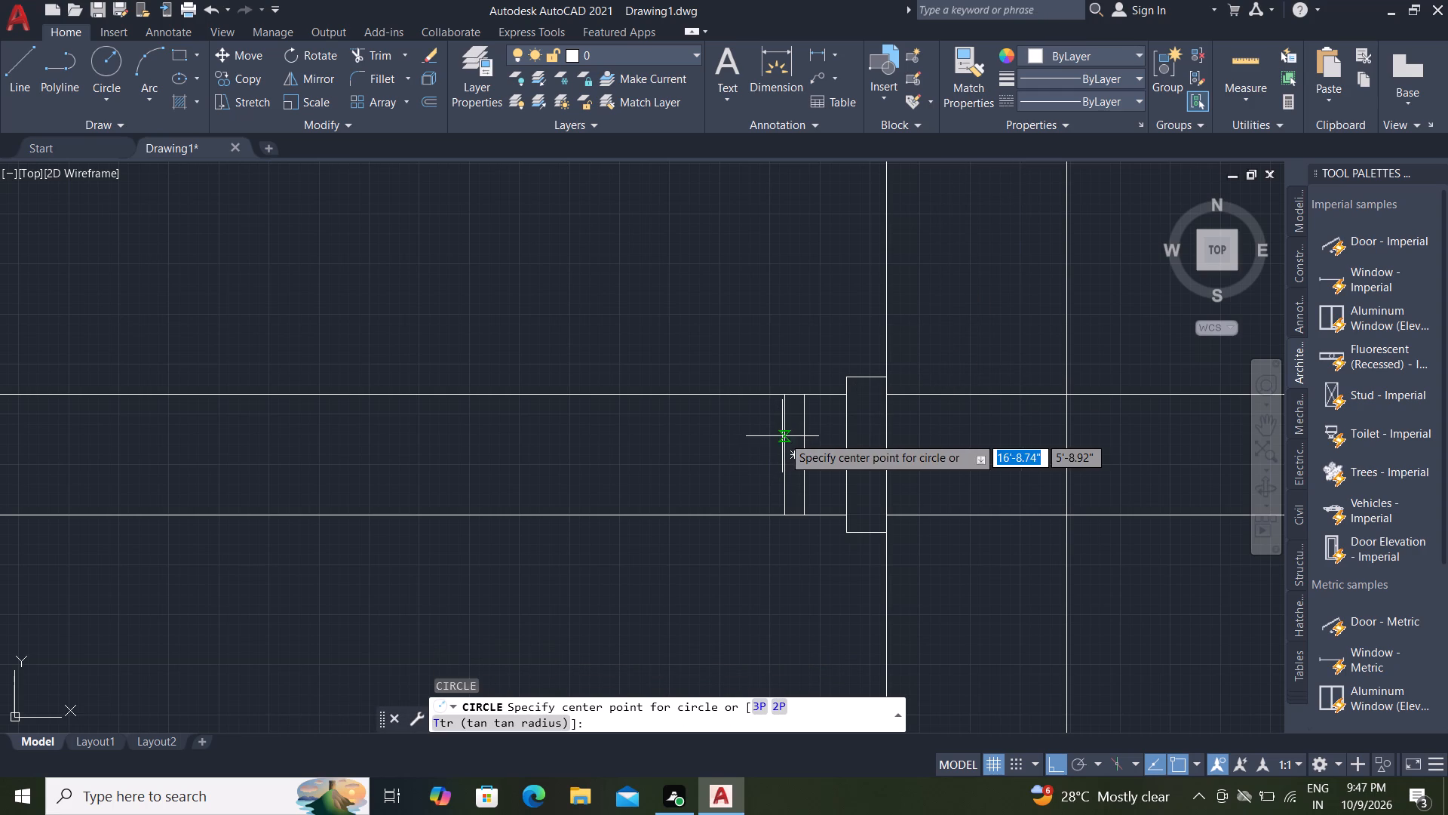
click(792, 450)
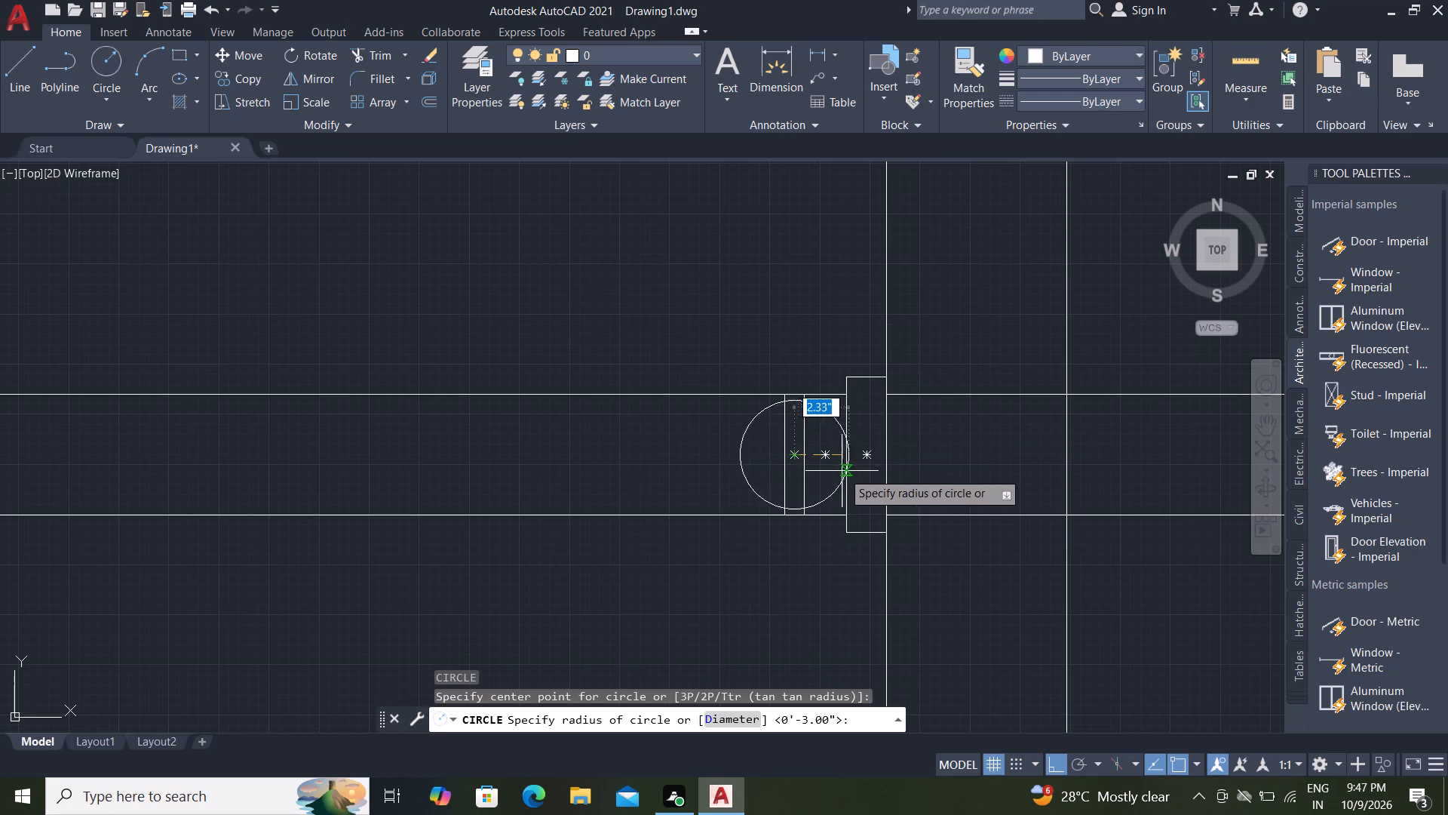
scroll(840, 465, up, 3)
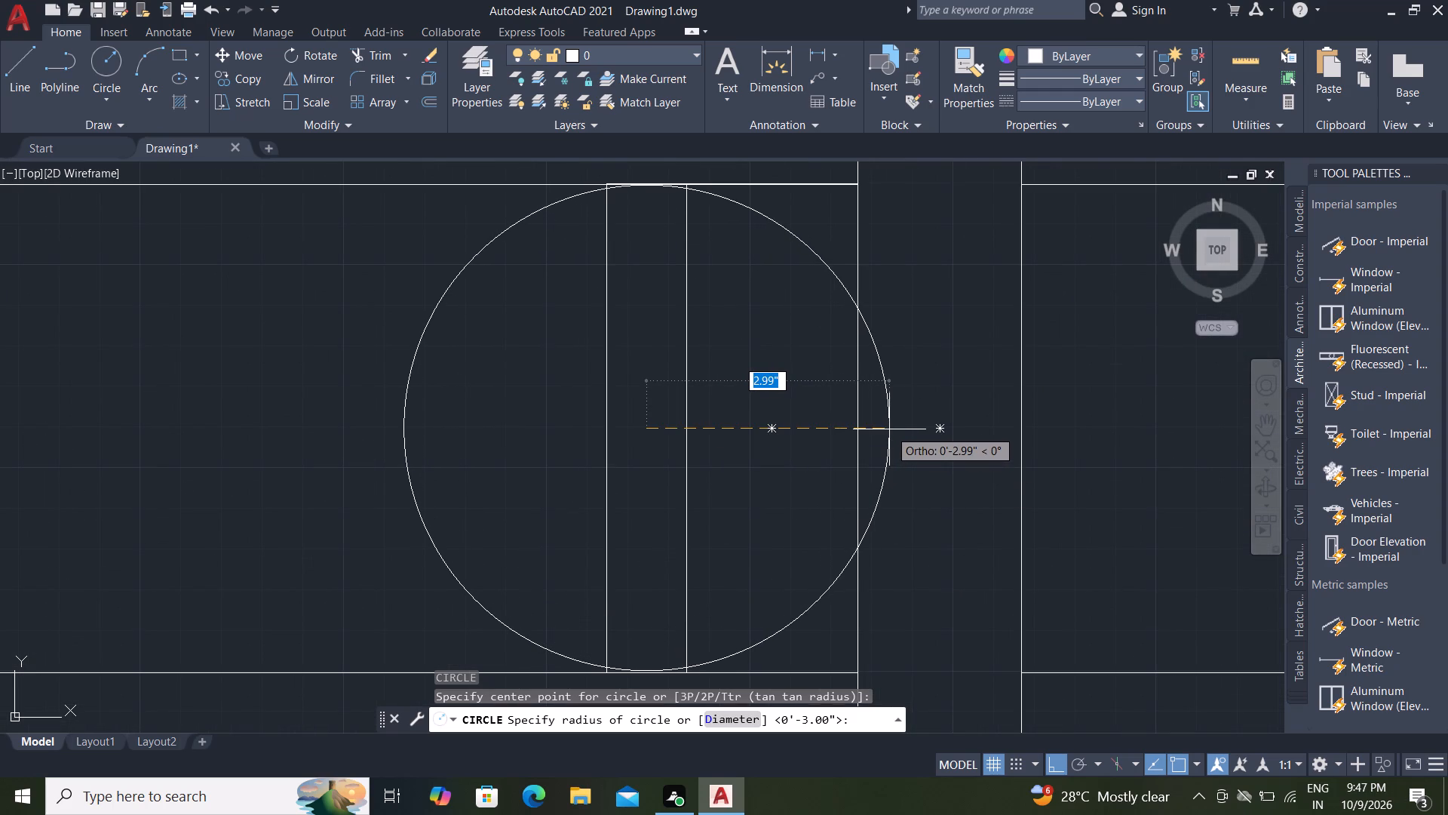
click(890, 429)
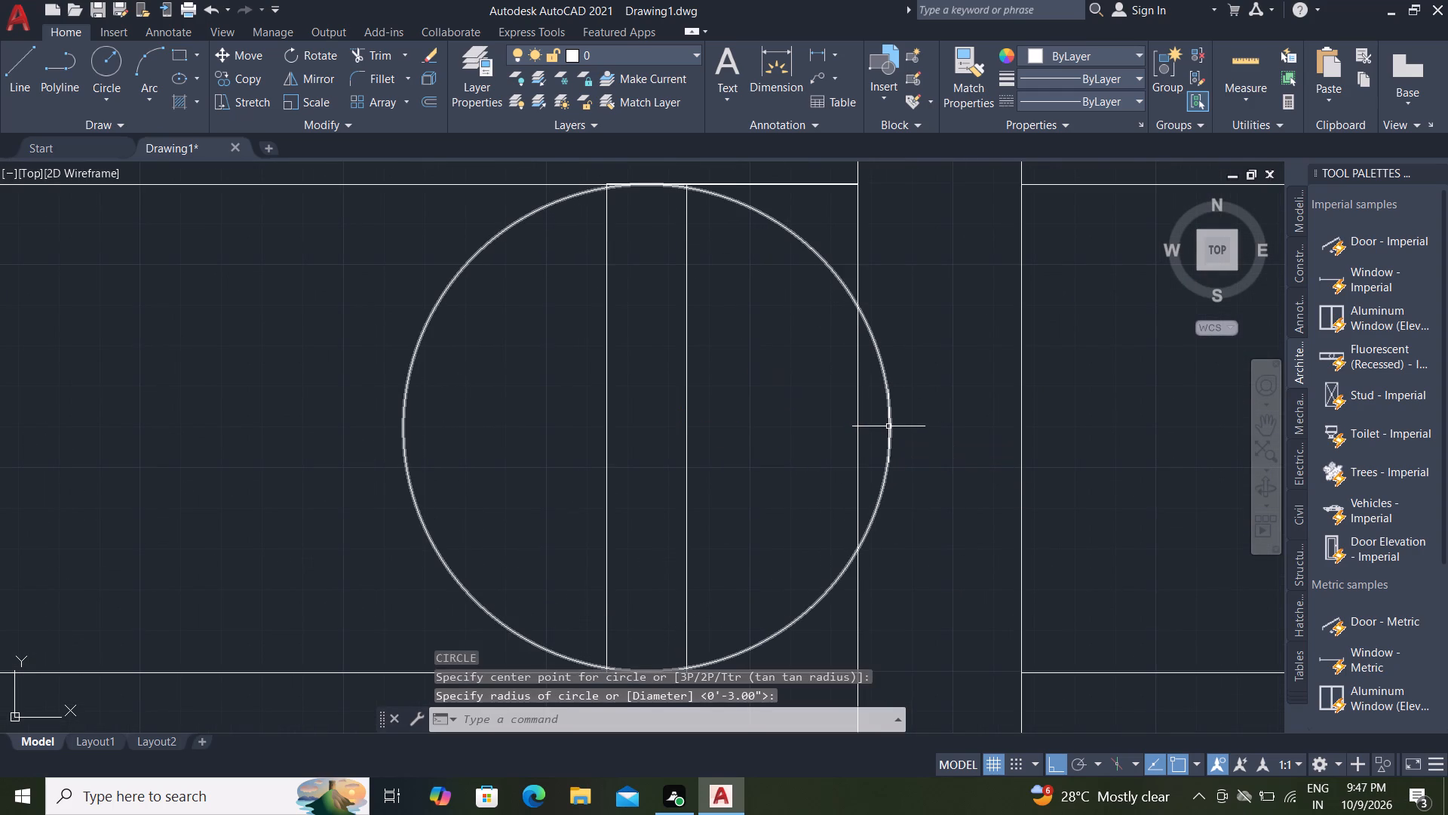
Move the circle about 3.48" inward, from its right quadrant to the midpoint of the narrow rectangle's inner side.
click(888, 424)
text(m)
key(space)
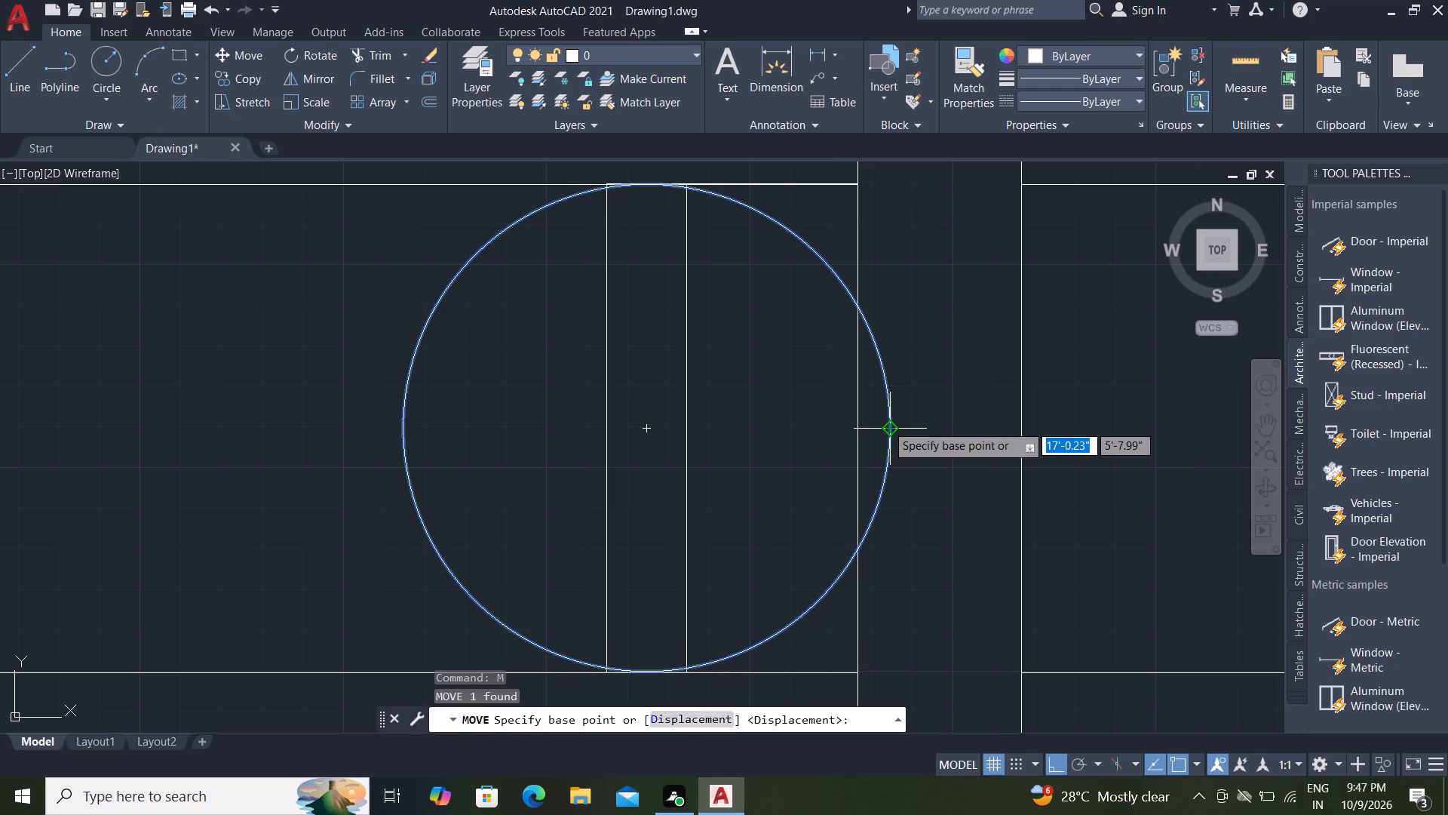
click(887, 423)
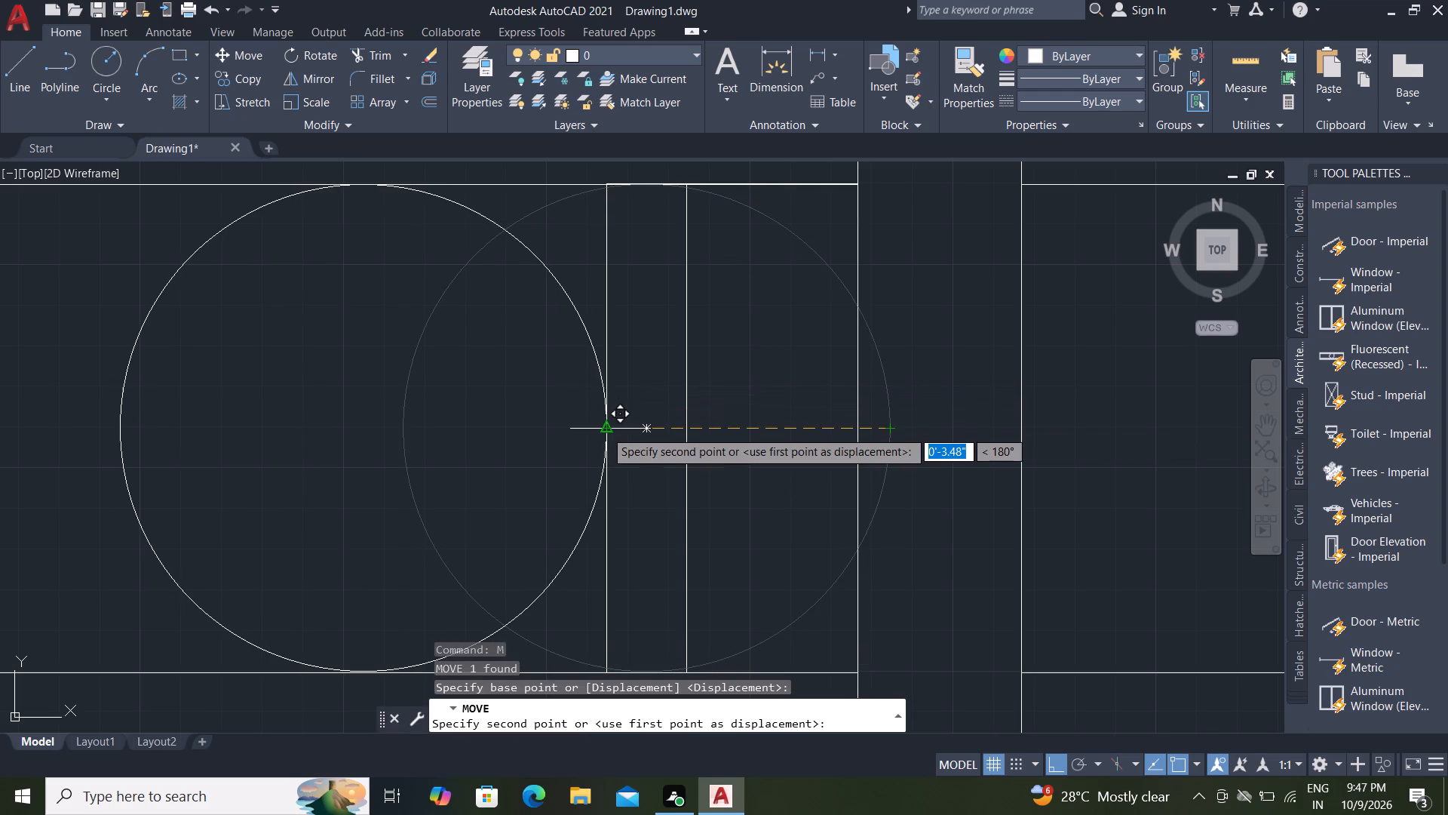
click(605, 430)
scroll(603, 396, down, 1)
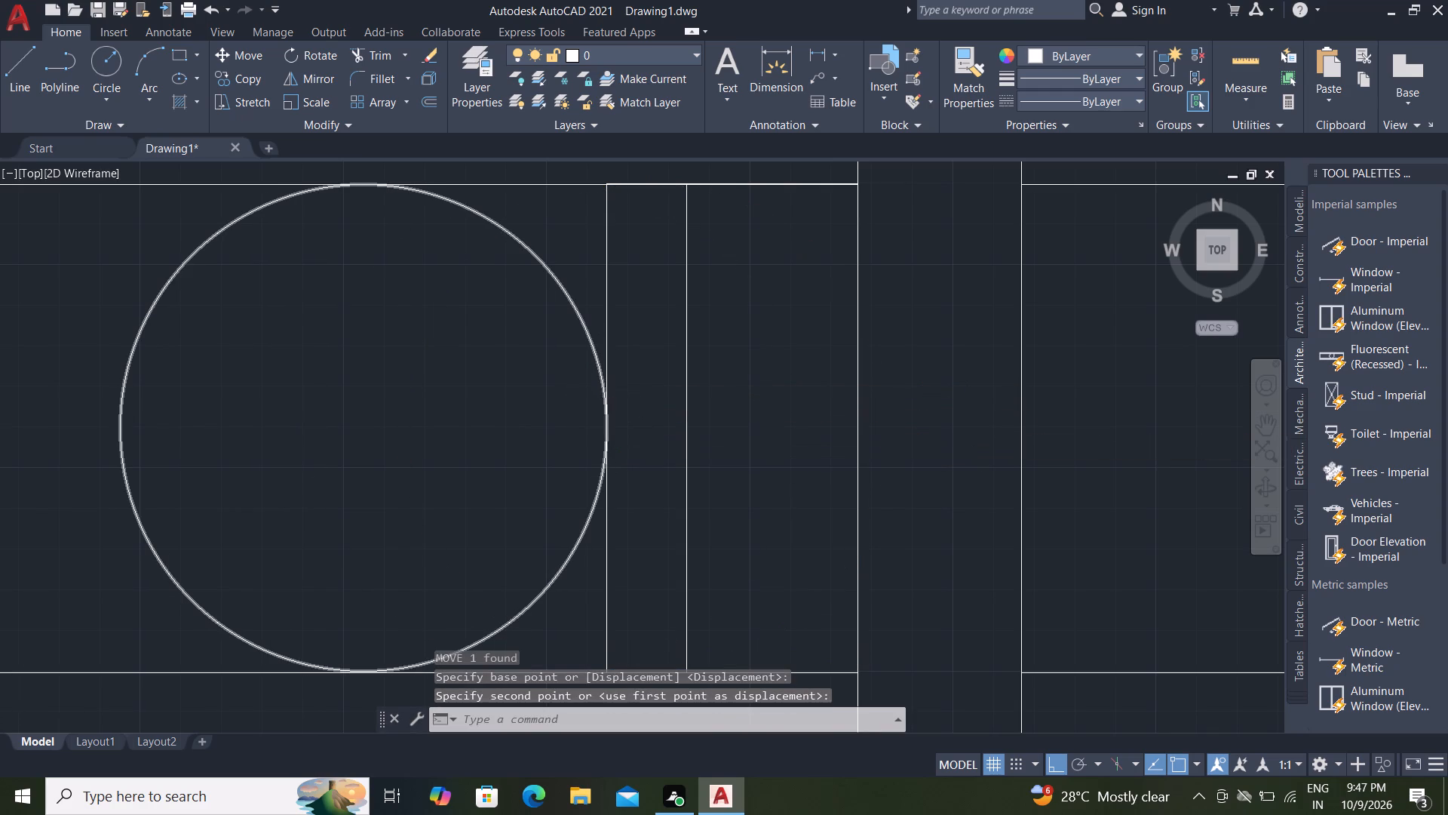
key(Escape)
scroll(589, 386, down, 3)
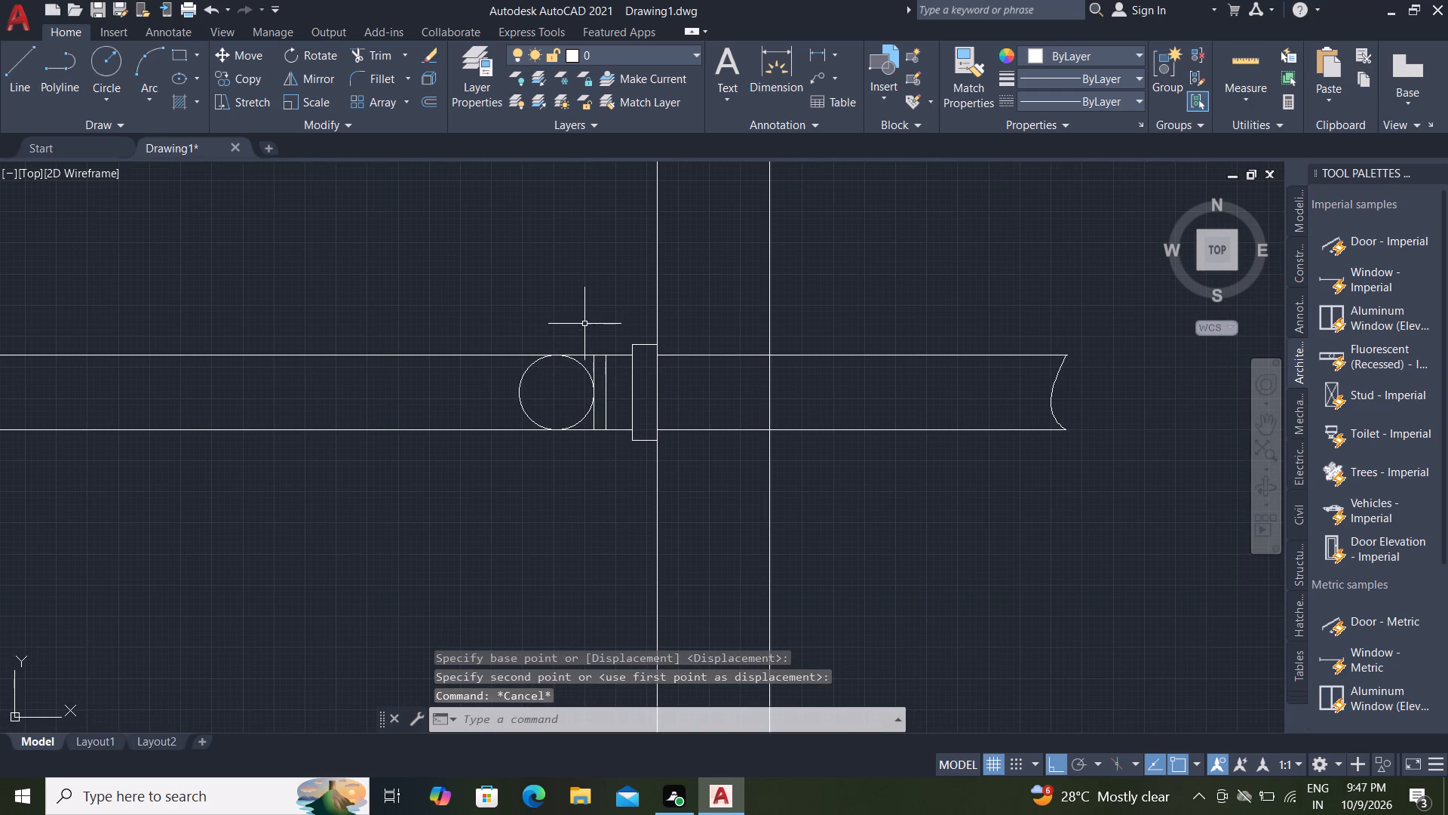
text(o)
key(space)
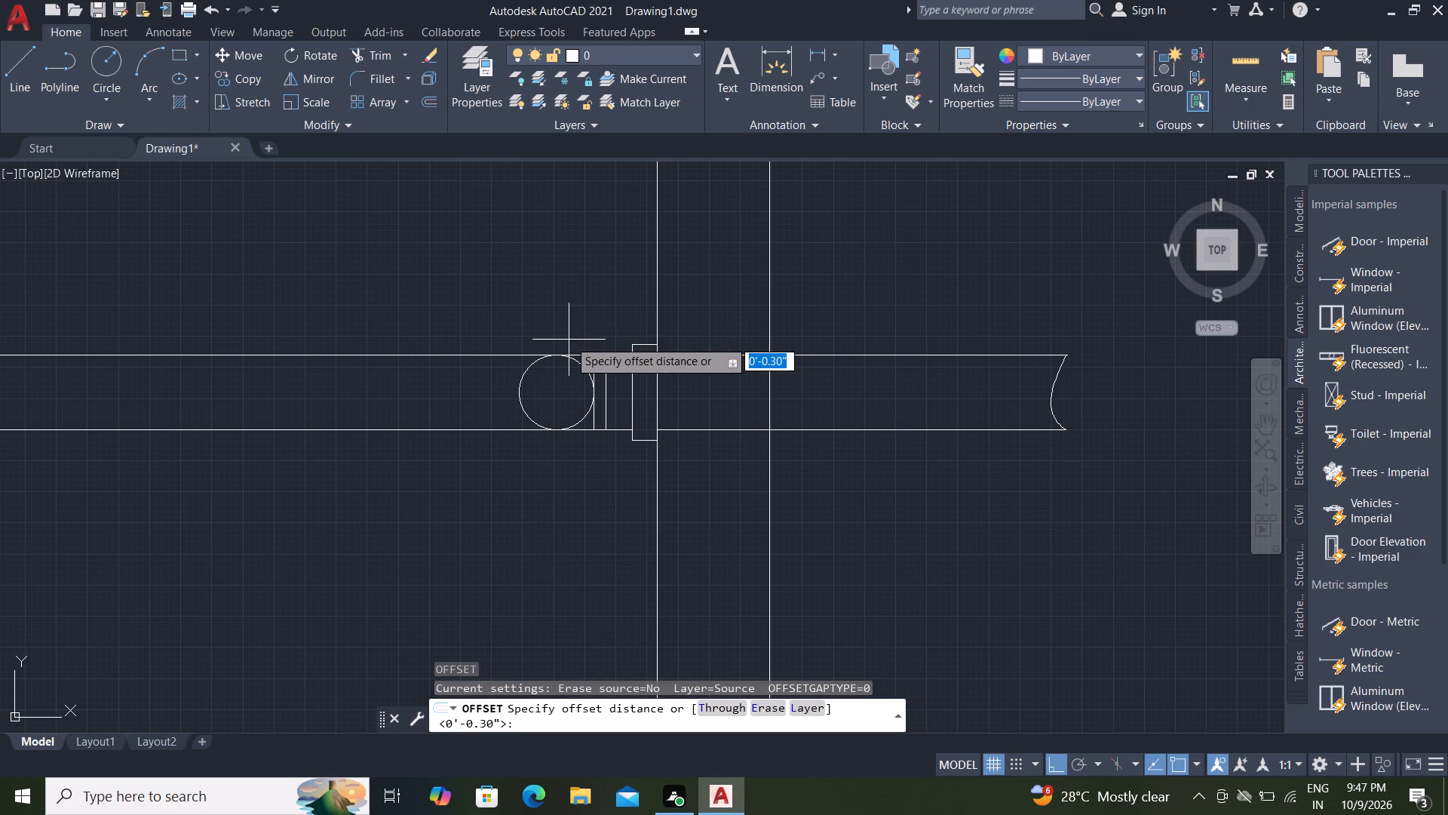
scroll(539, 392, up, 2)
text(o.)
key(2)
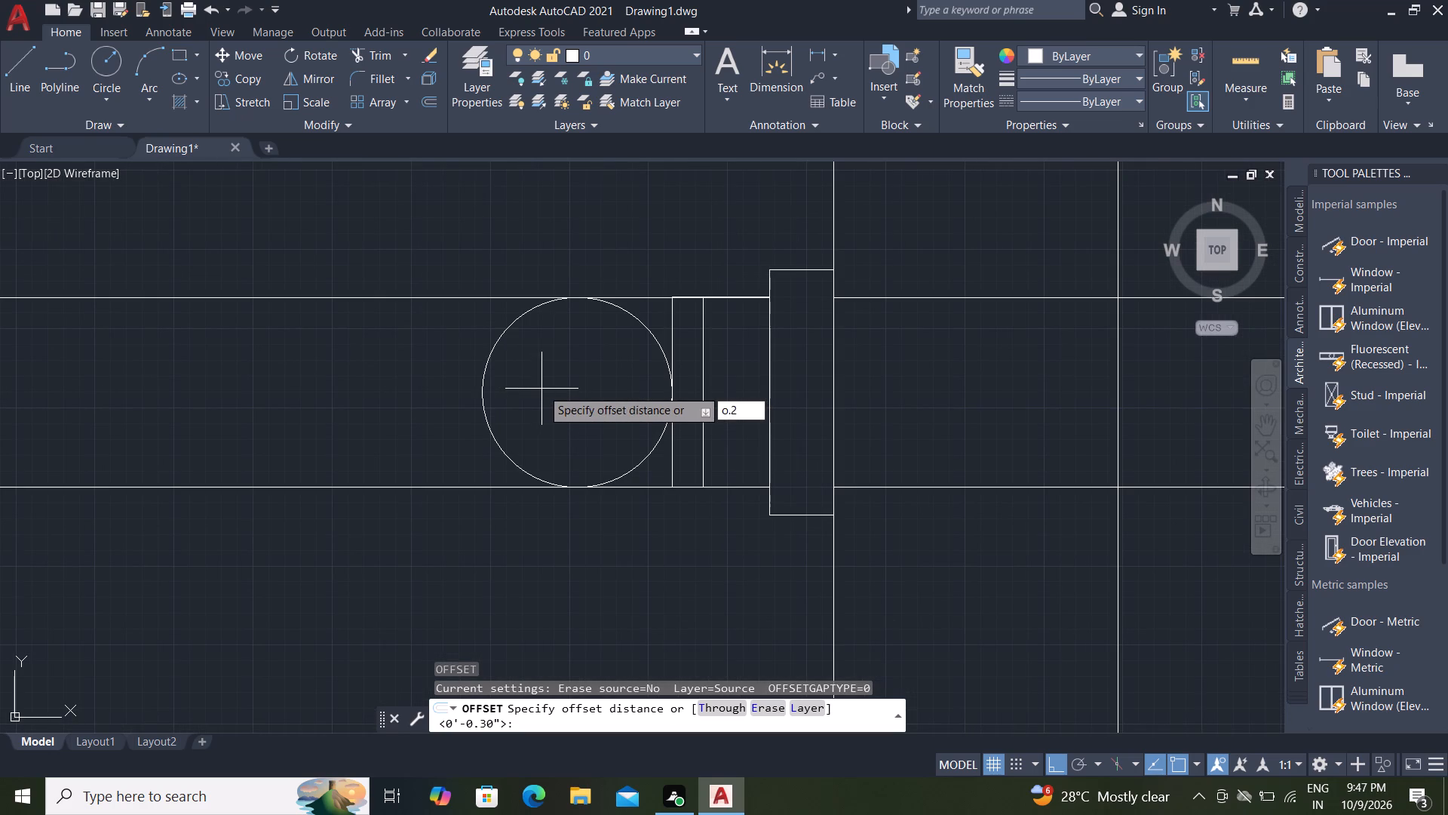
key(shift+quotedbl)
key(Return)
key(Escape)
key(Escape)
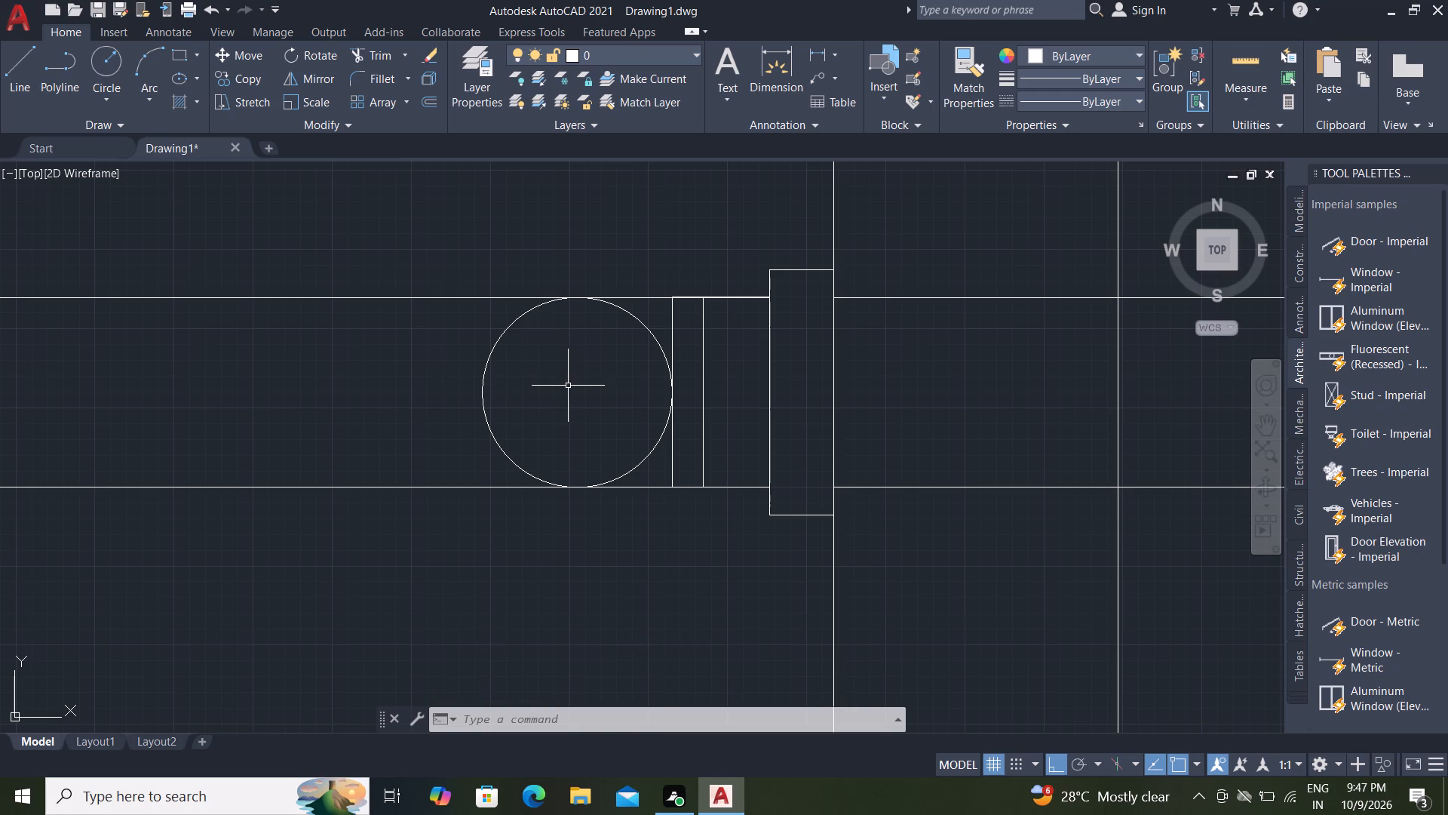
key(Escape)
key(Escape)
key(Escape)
Offset the circle at the outlet pipe 0.4" inward to form a ring.
text(o)
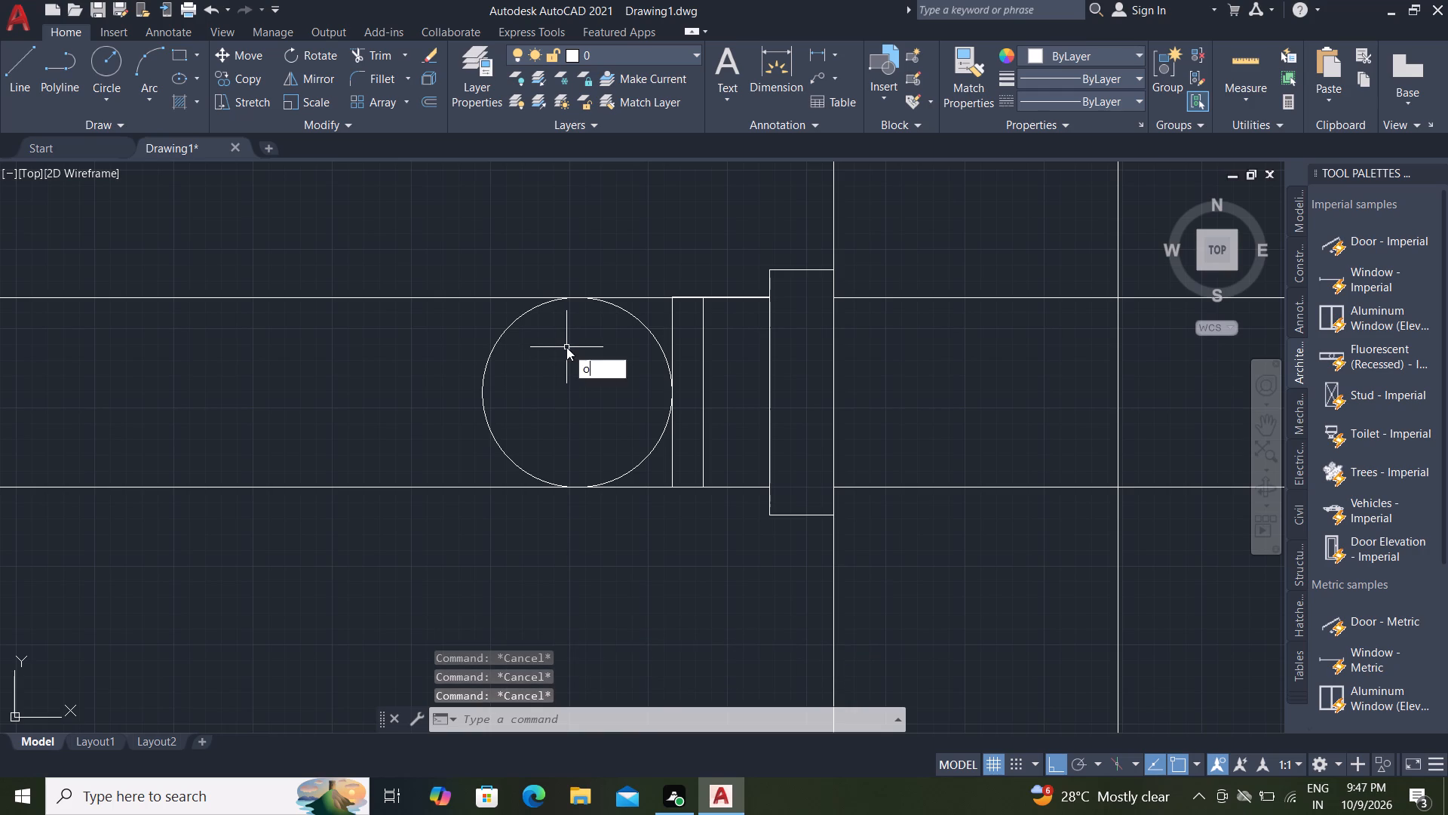
key(space)
key(2)
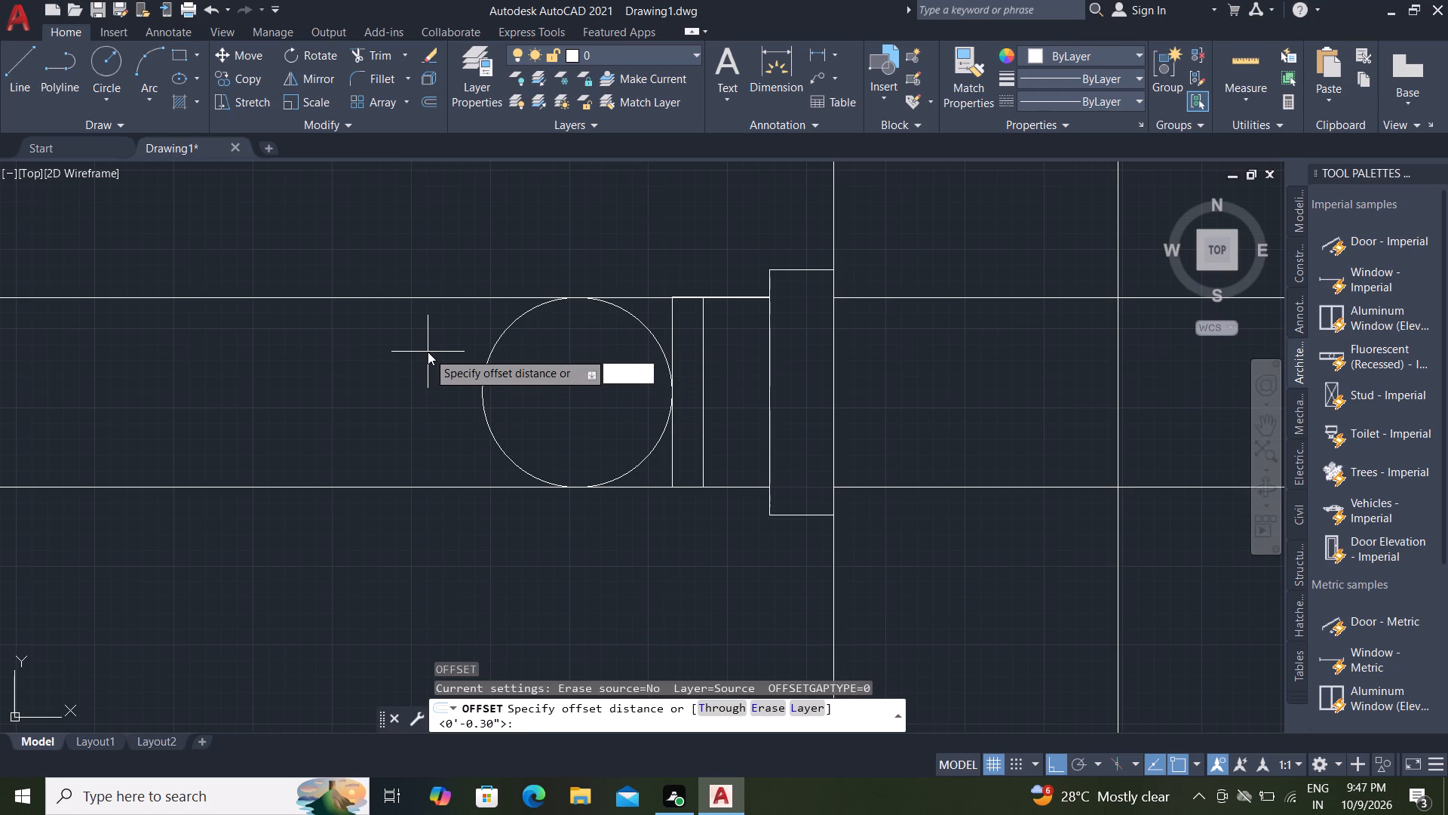
key(BackSpace)
key(1)
key(BackSpace)
text(0.)
text(4")
key(Return)
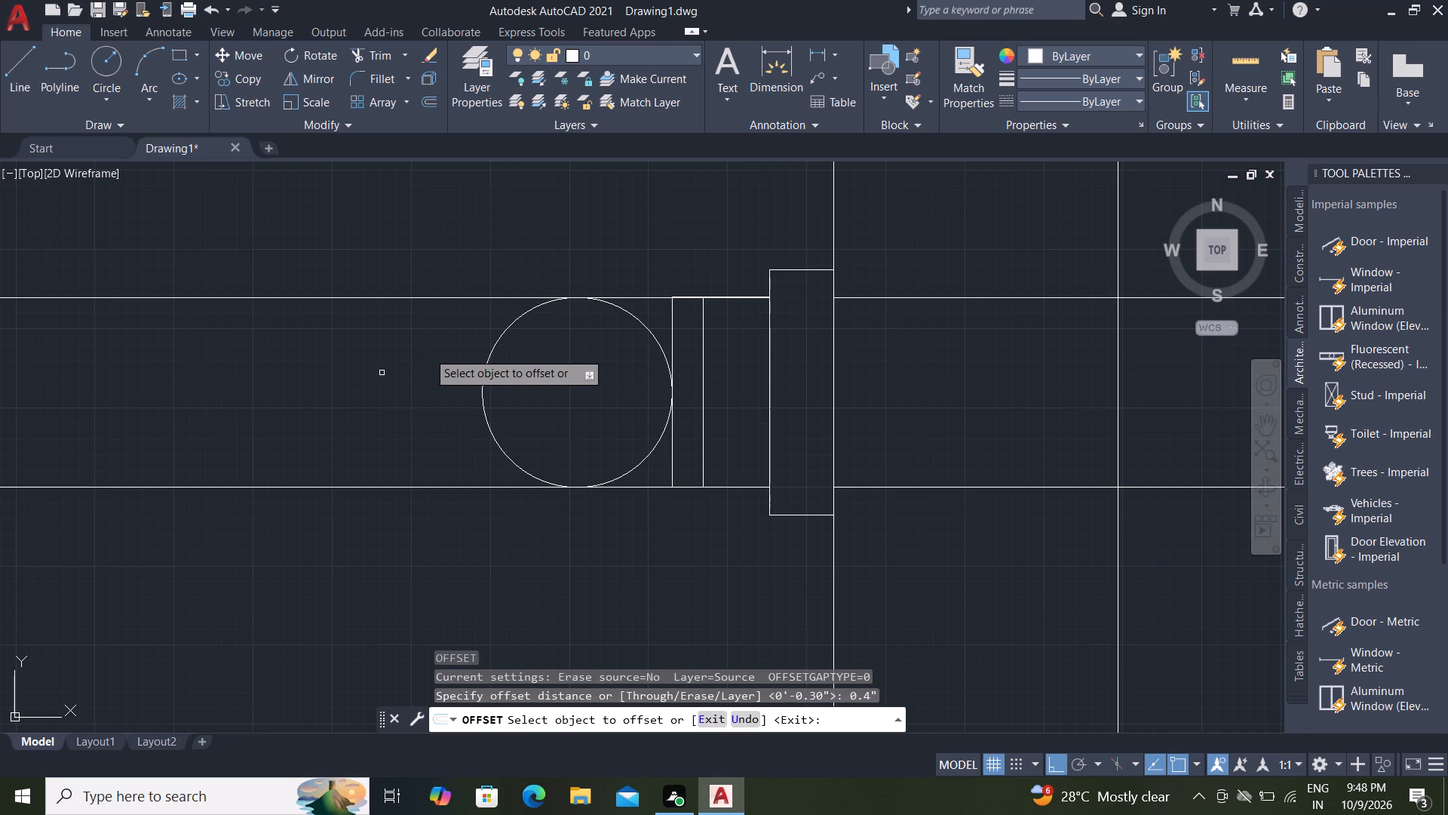
click(495, 345)
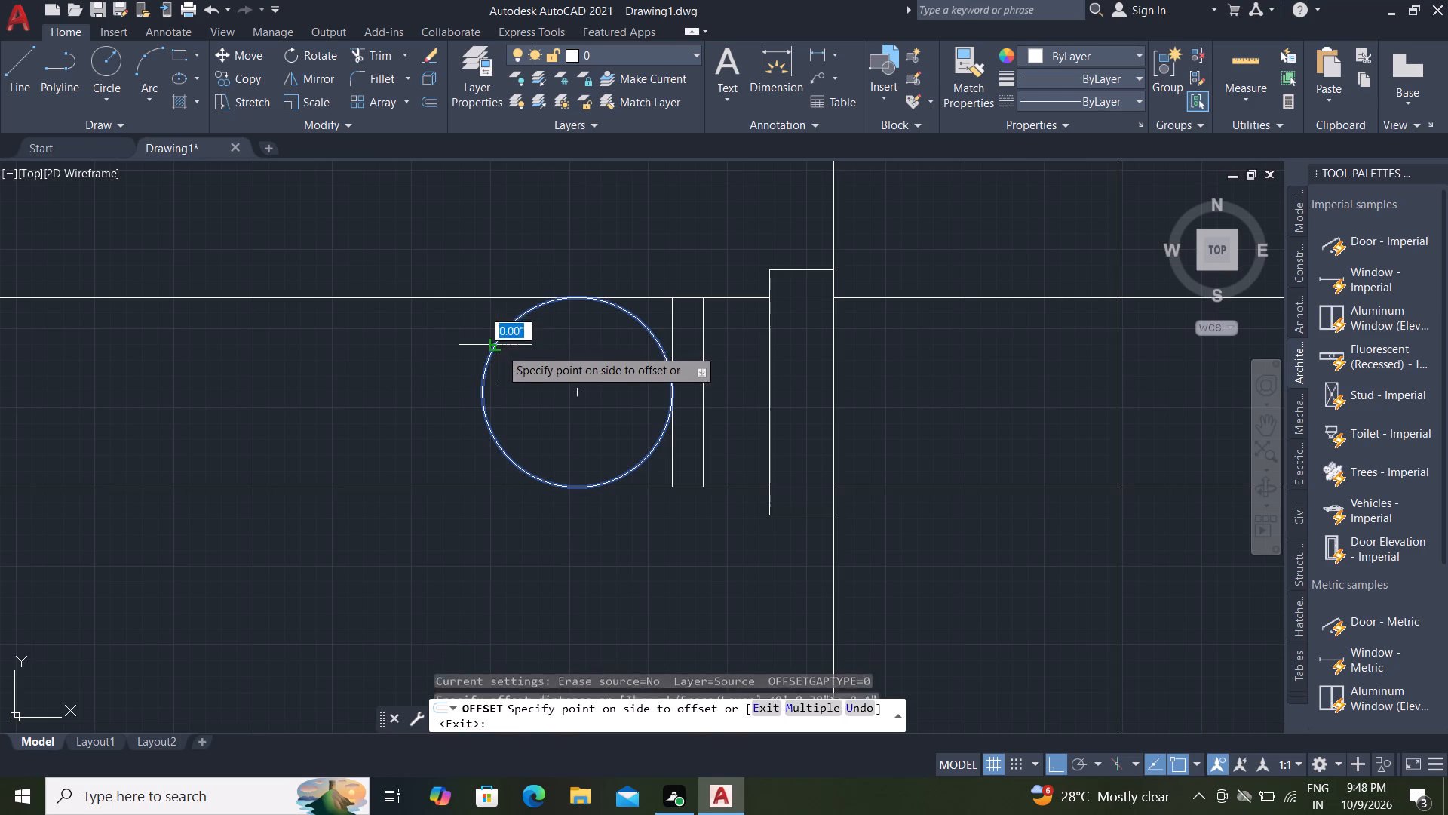
click(549, 382)
key(Escape)
Fill the narrow rectangle beside the circle with a solid hatch in colour 71,71,72.
key(h)
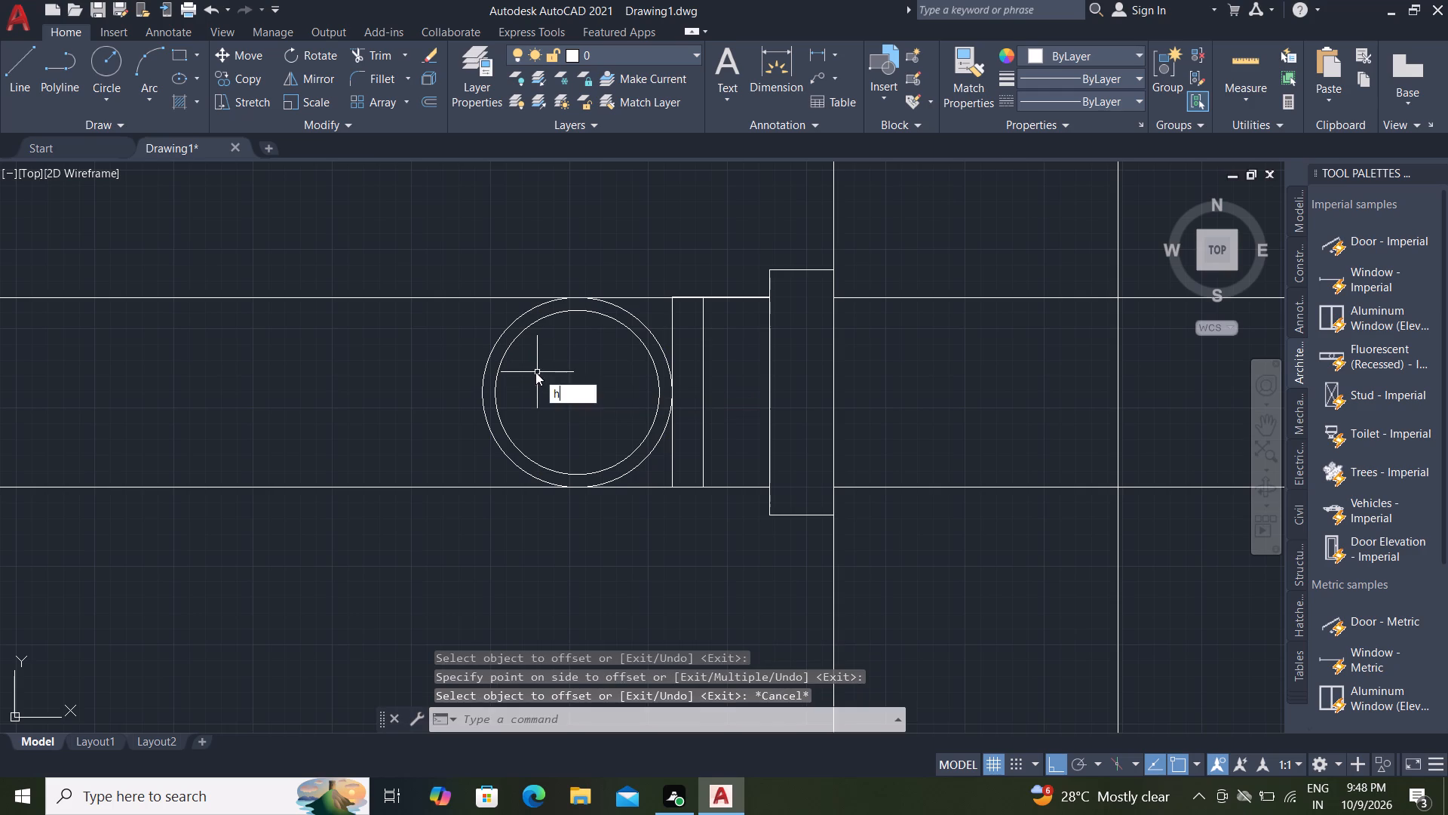
key(space)
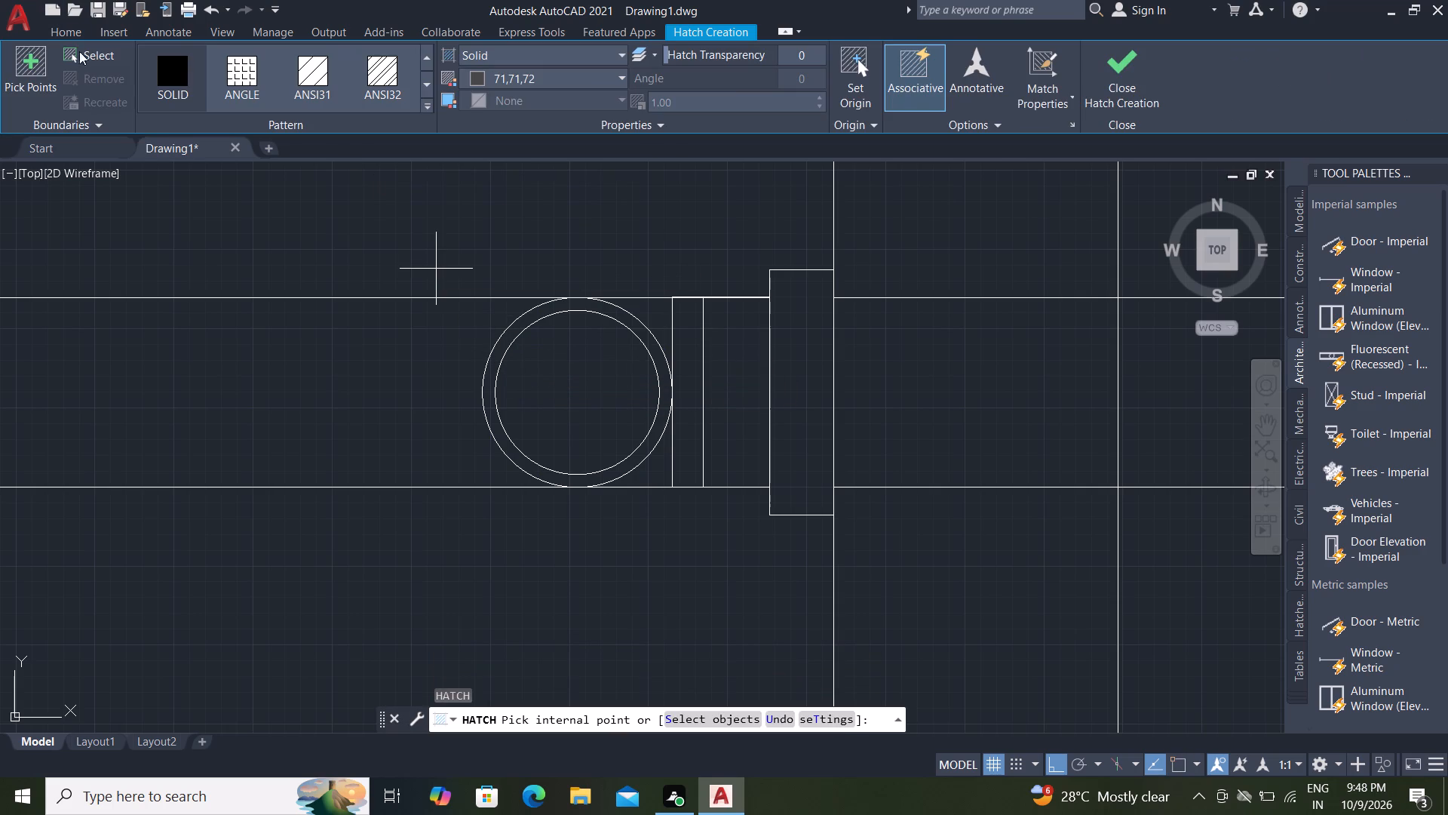
click(158, 82)
click(694, 406)
key(Escape)
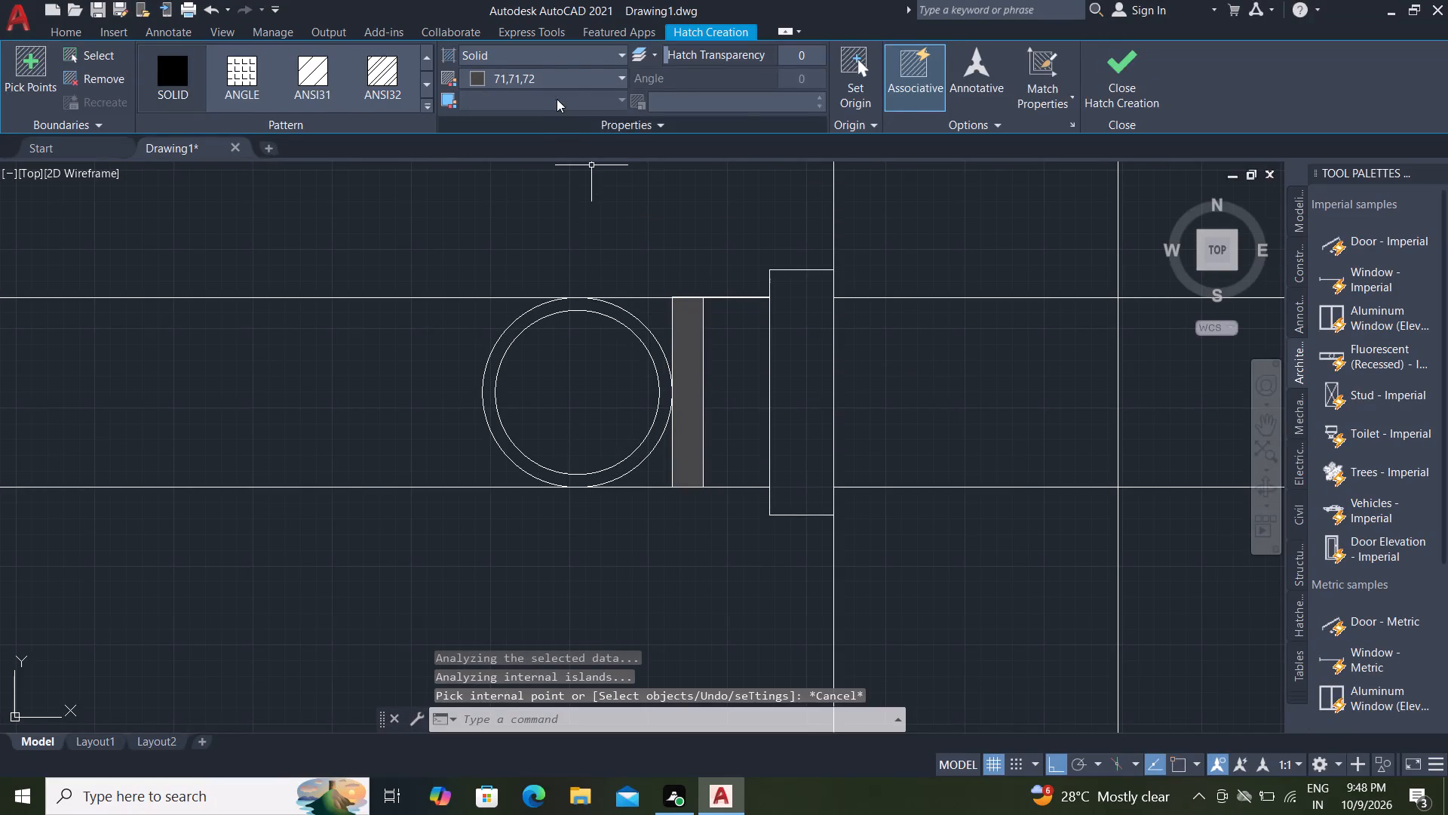
Fill the tall collar rectangle against the end wall with a solid hatch in index colour 8 grey.
text(h)
key(space)
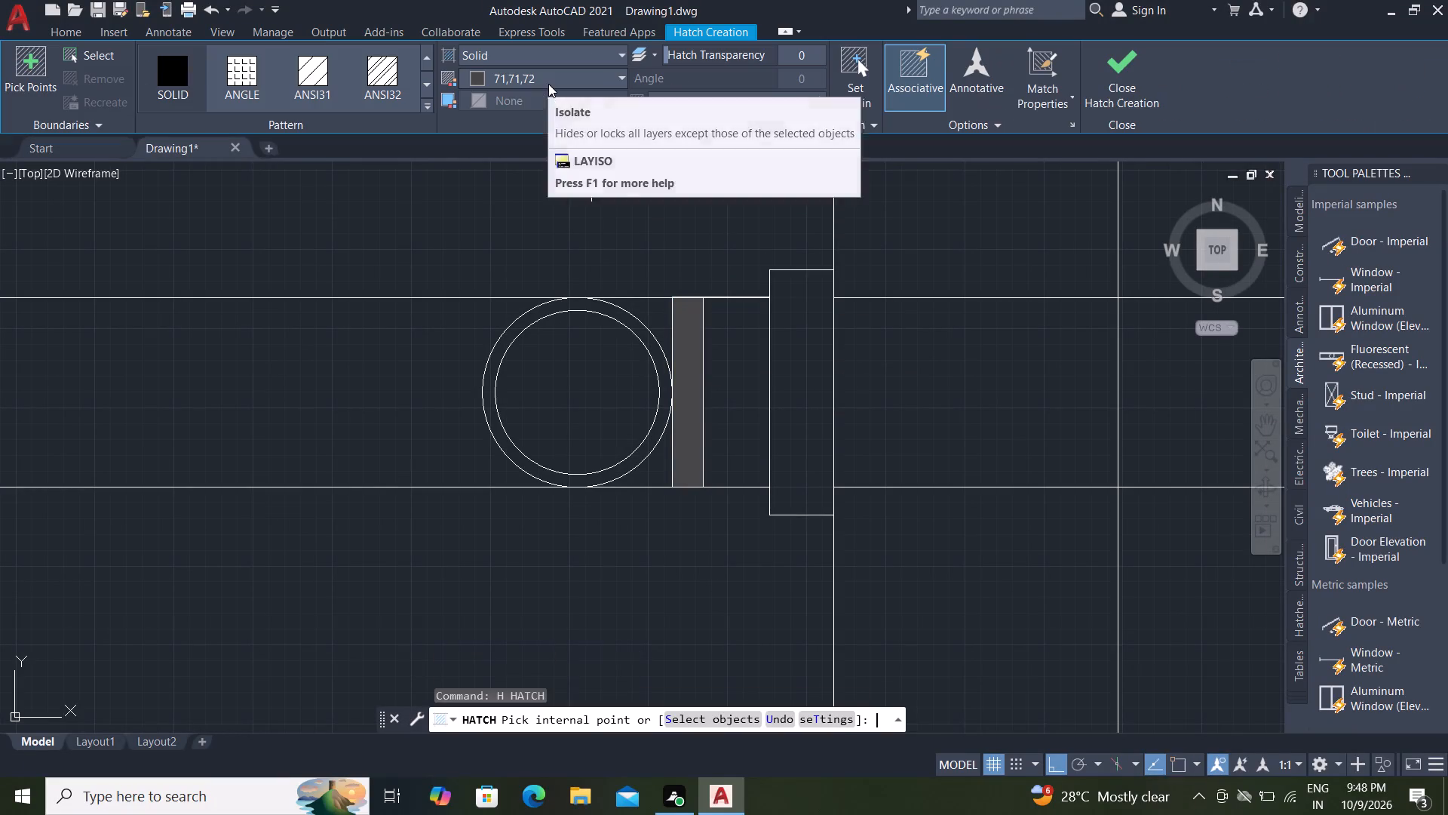
click(535, 85)
click(529, 77)
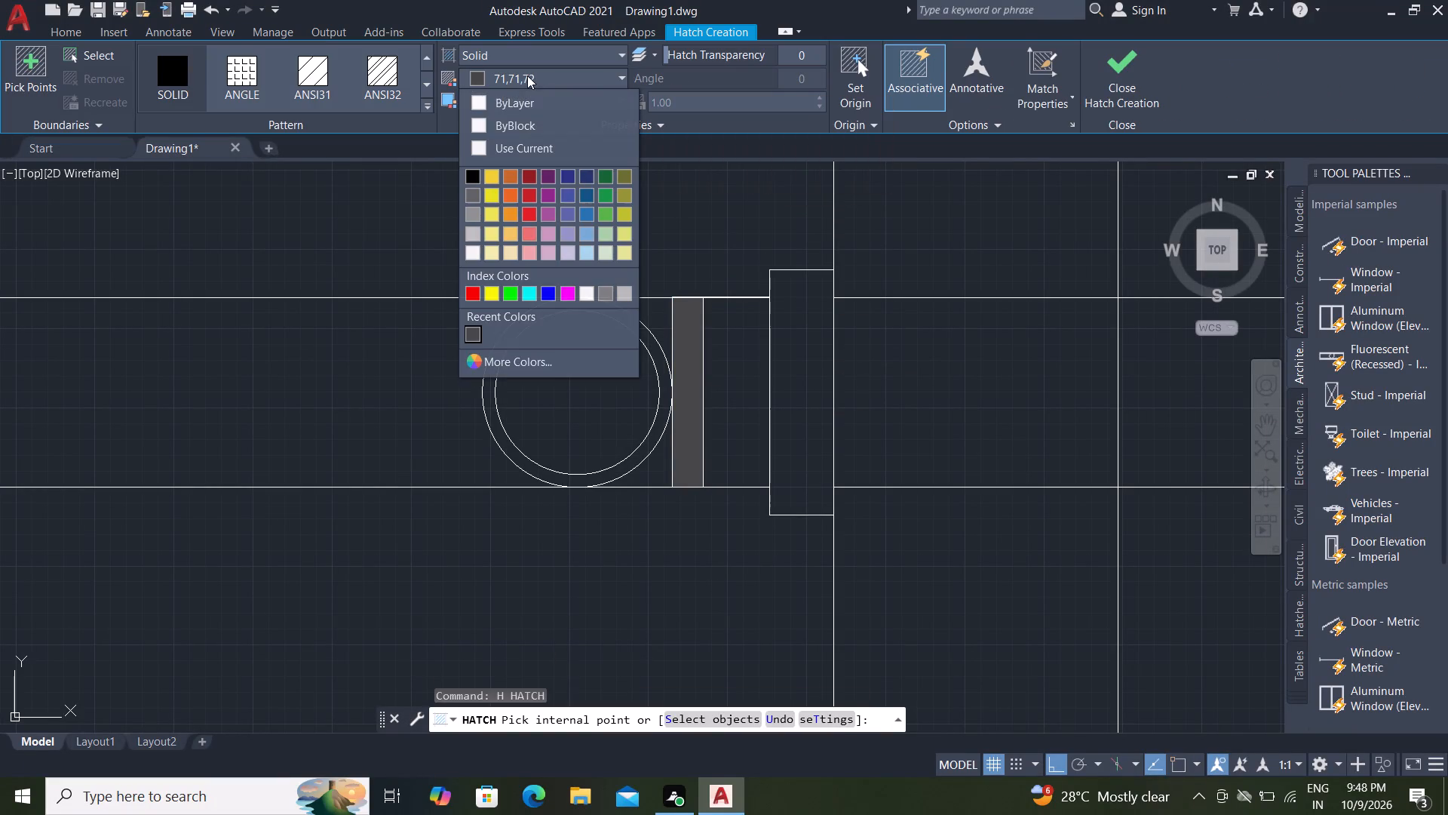
click(603, 288)
click(801, 442)
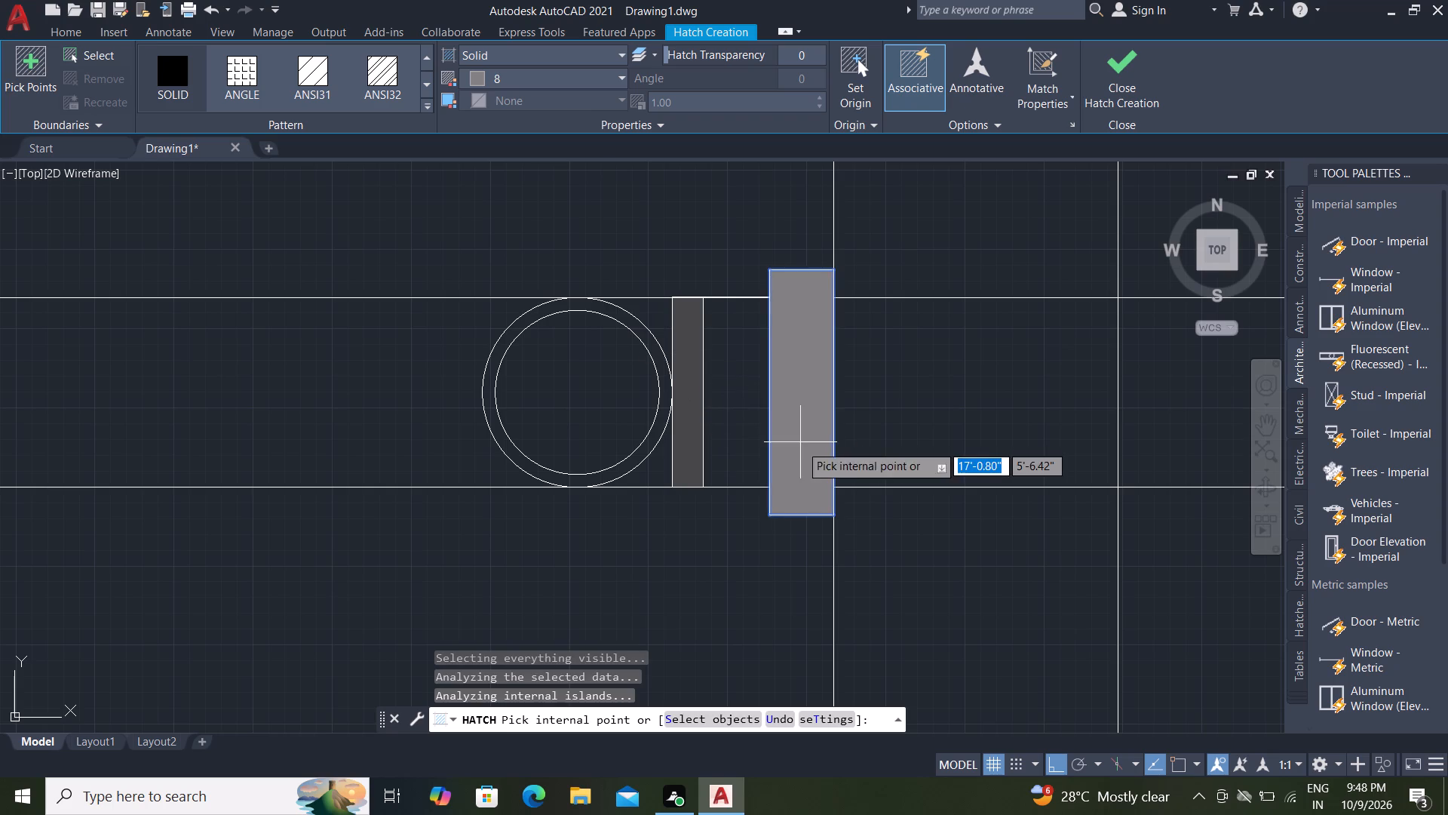
key(Escape)
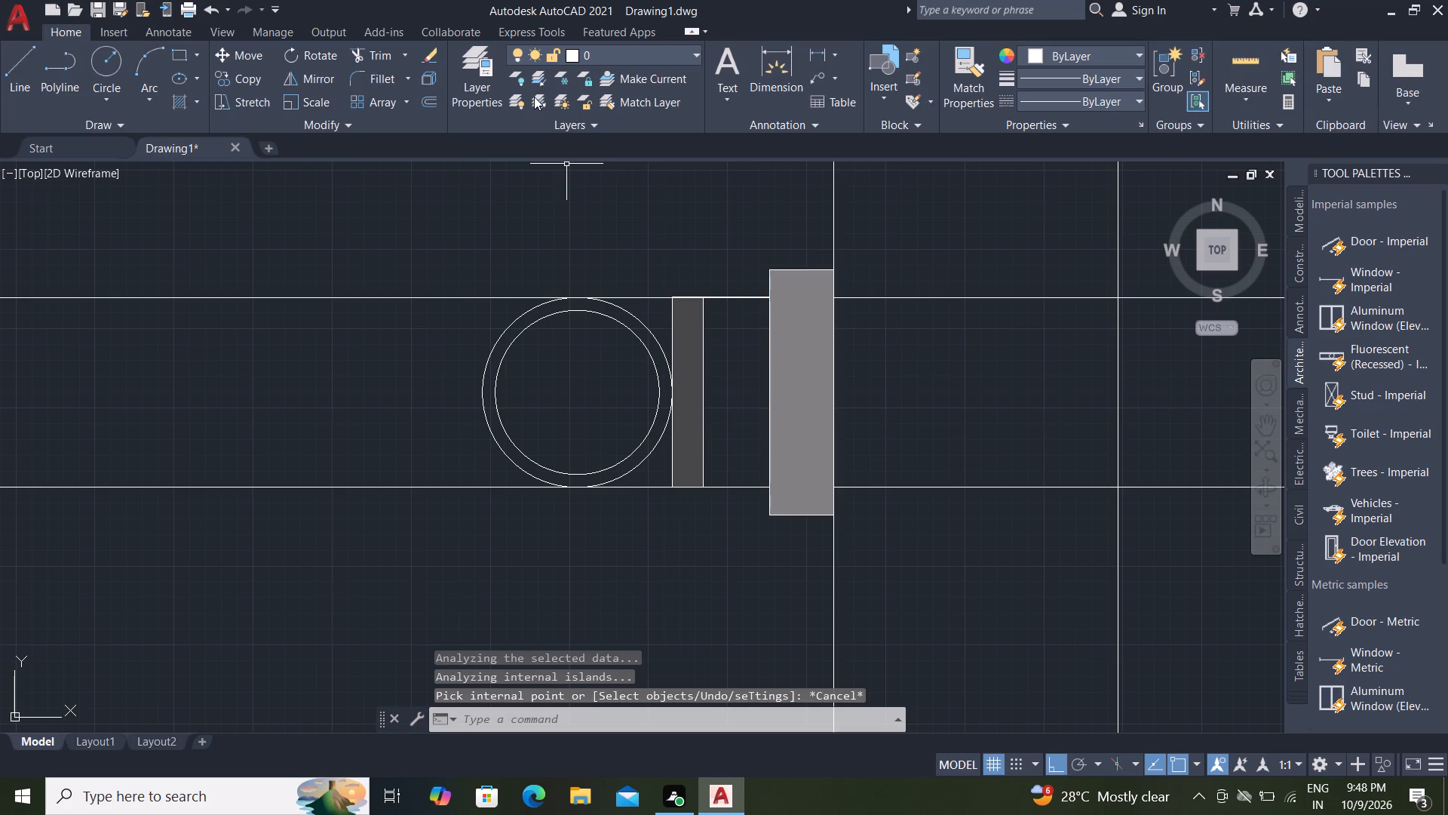
Fill the ring between the two concentric circles with a solid black hatch, colour 0,0,0.
text(h)
key(space)
click(517, 73)
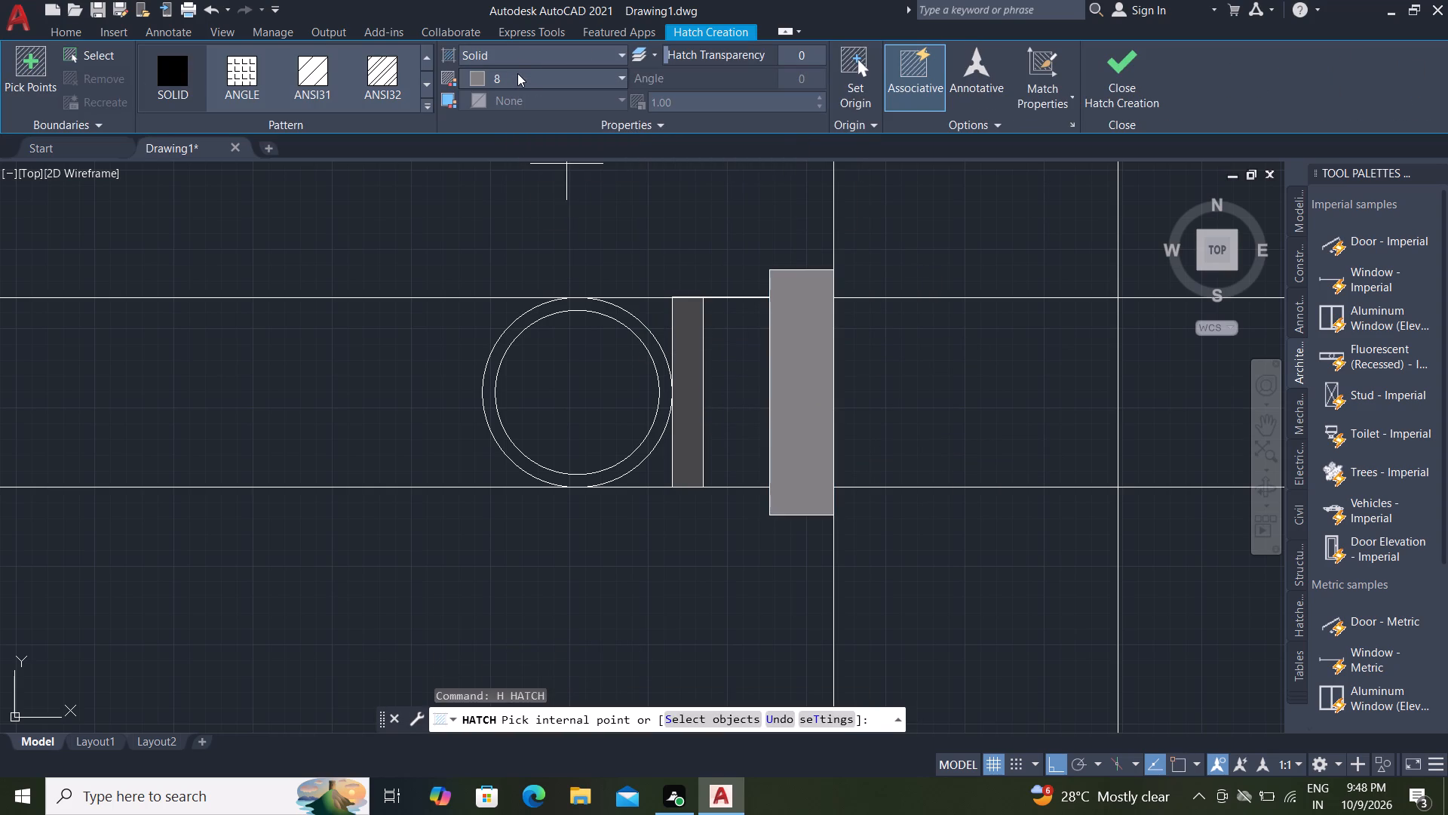
click(526, 82)
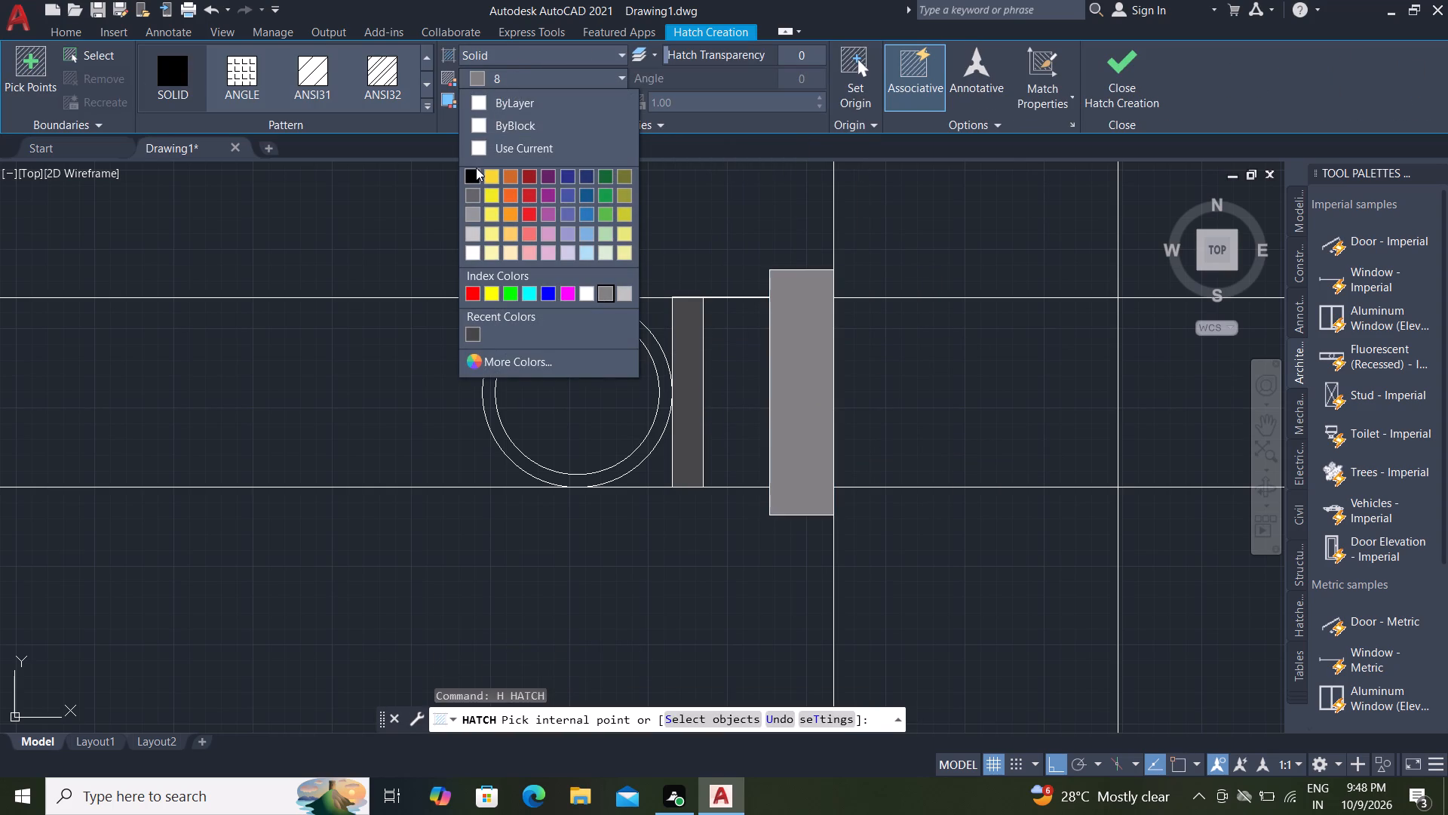
click(473, 169)
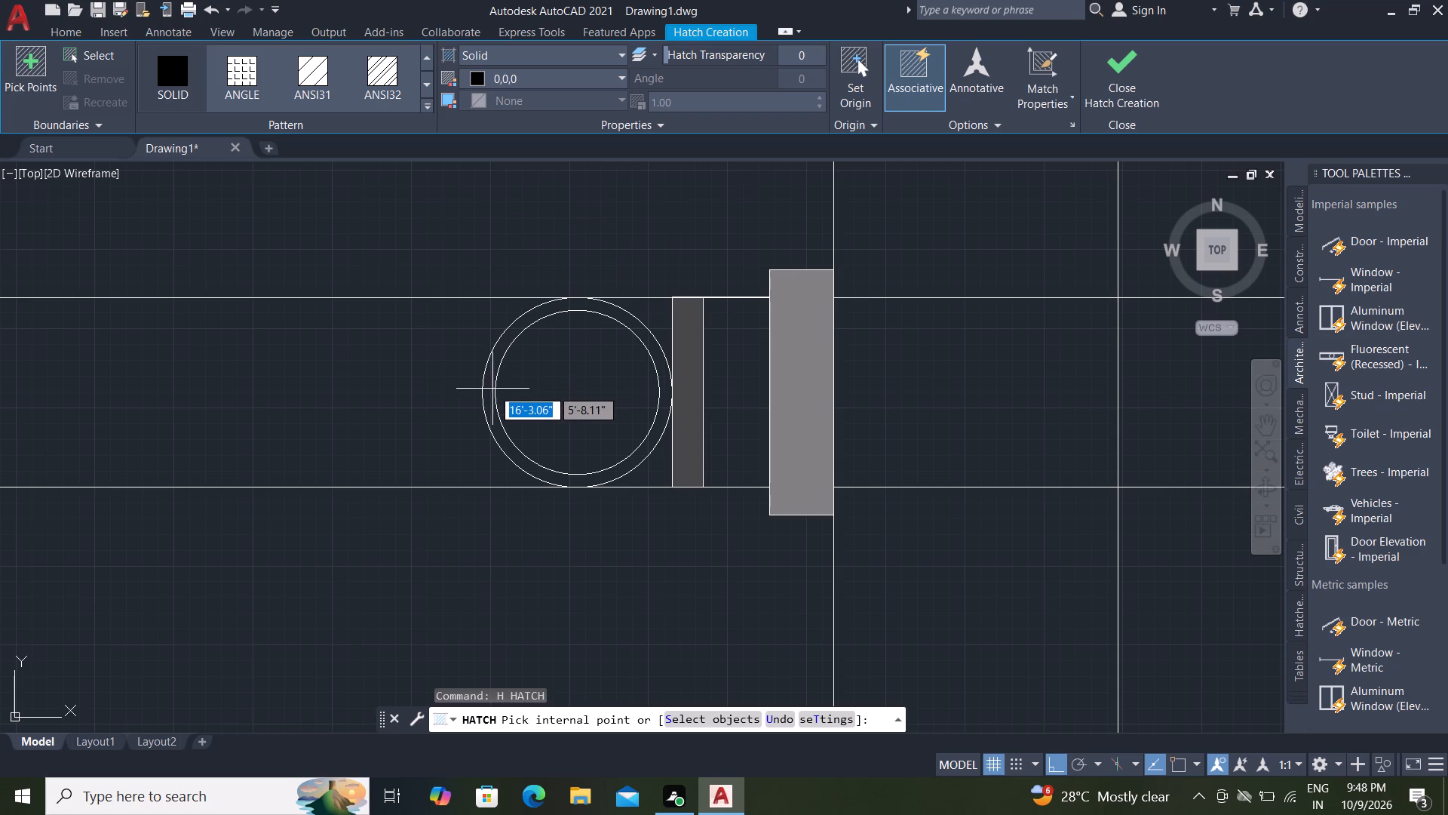
click(489, 389)
key(Escape)
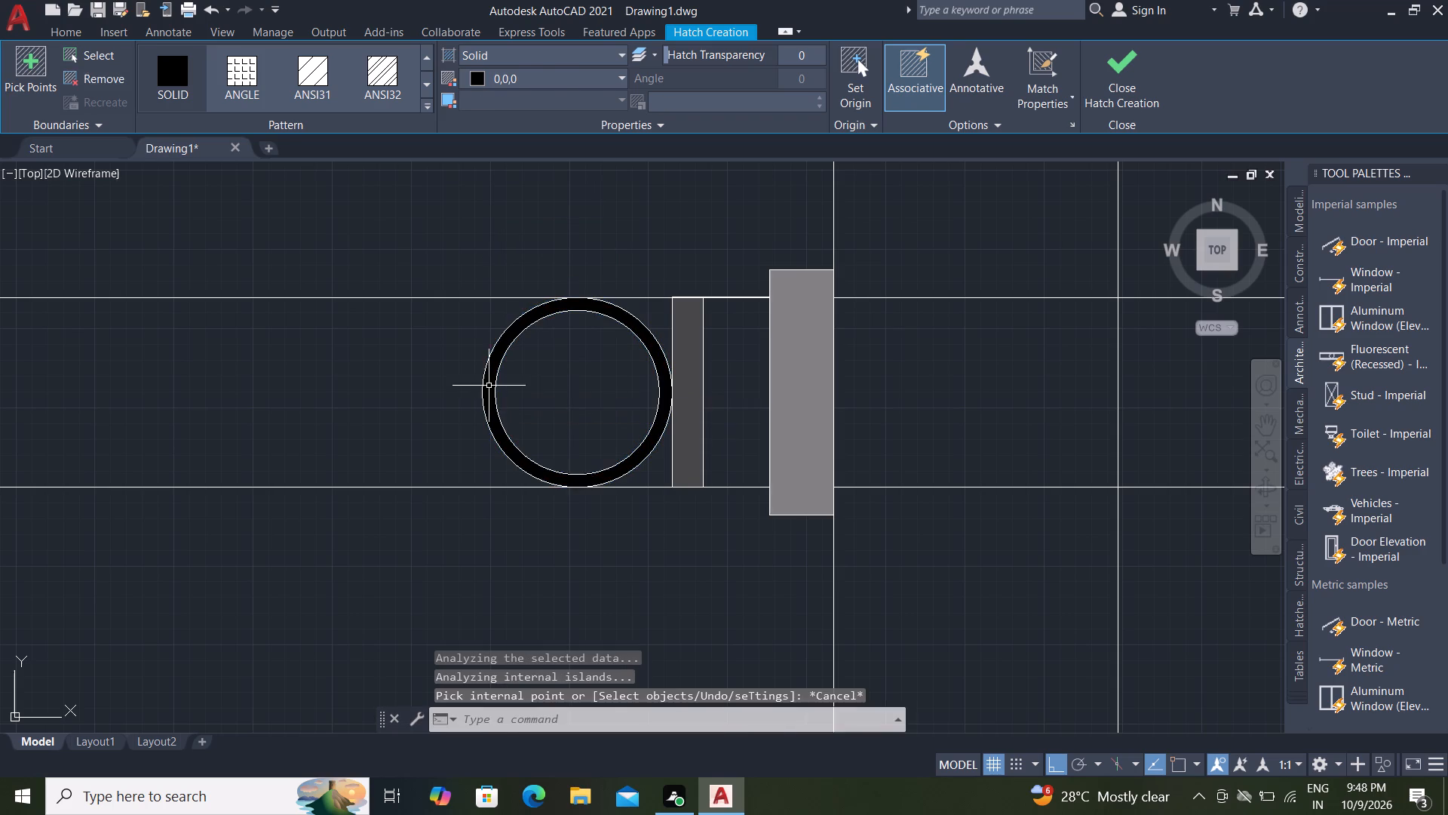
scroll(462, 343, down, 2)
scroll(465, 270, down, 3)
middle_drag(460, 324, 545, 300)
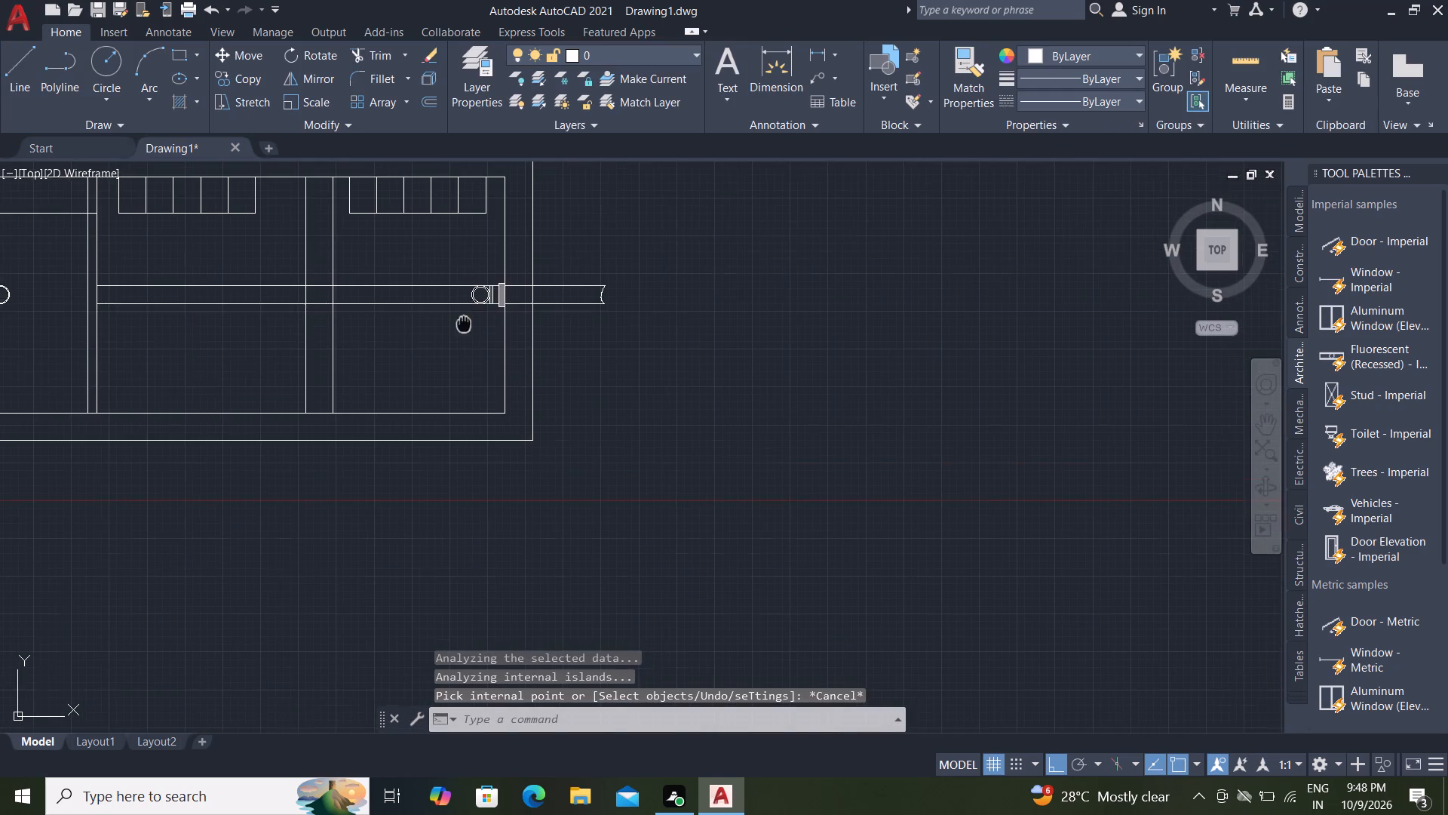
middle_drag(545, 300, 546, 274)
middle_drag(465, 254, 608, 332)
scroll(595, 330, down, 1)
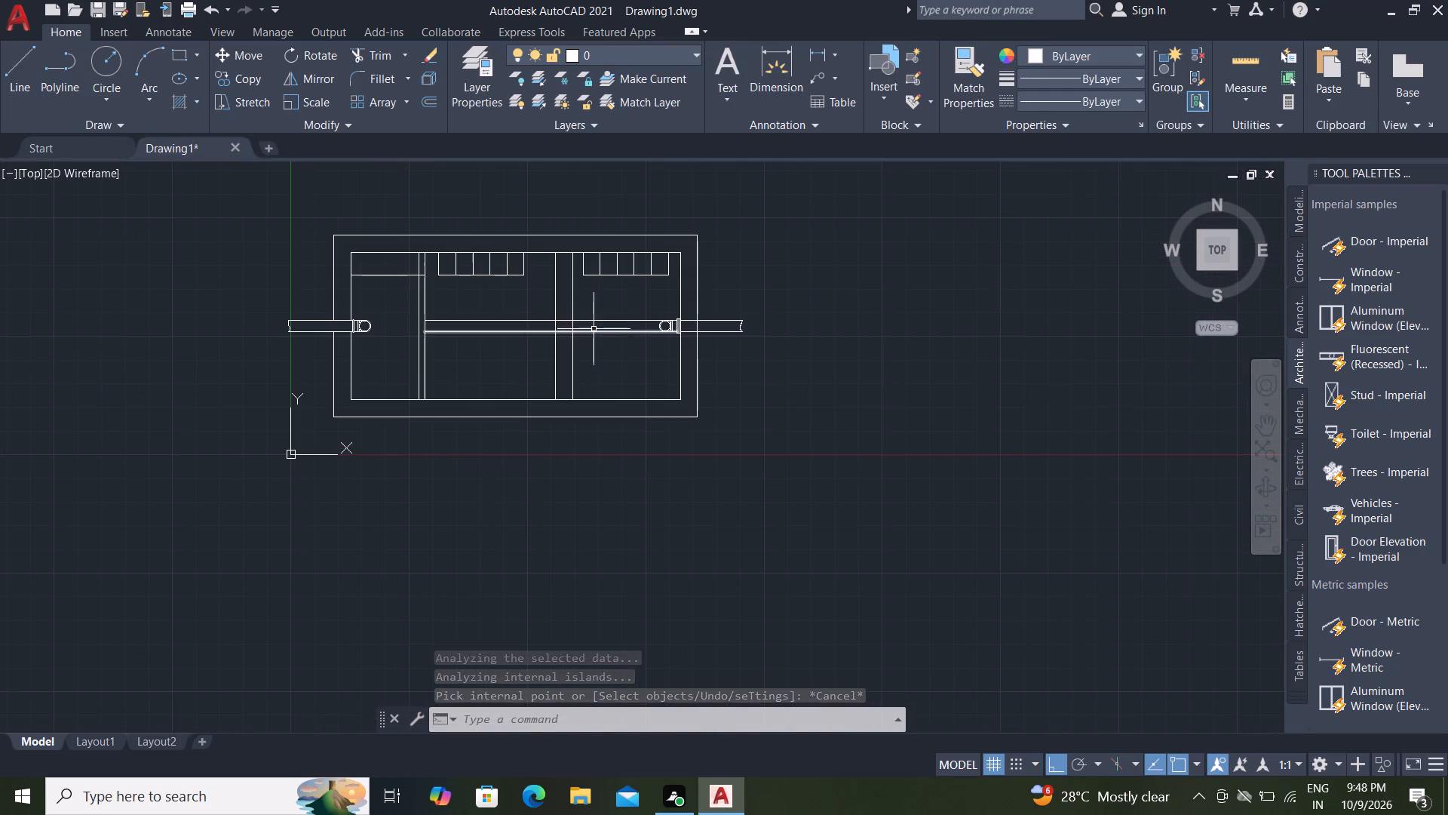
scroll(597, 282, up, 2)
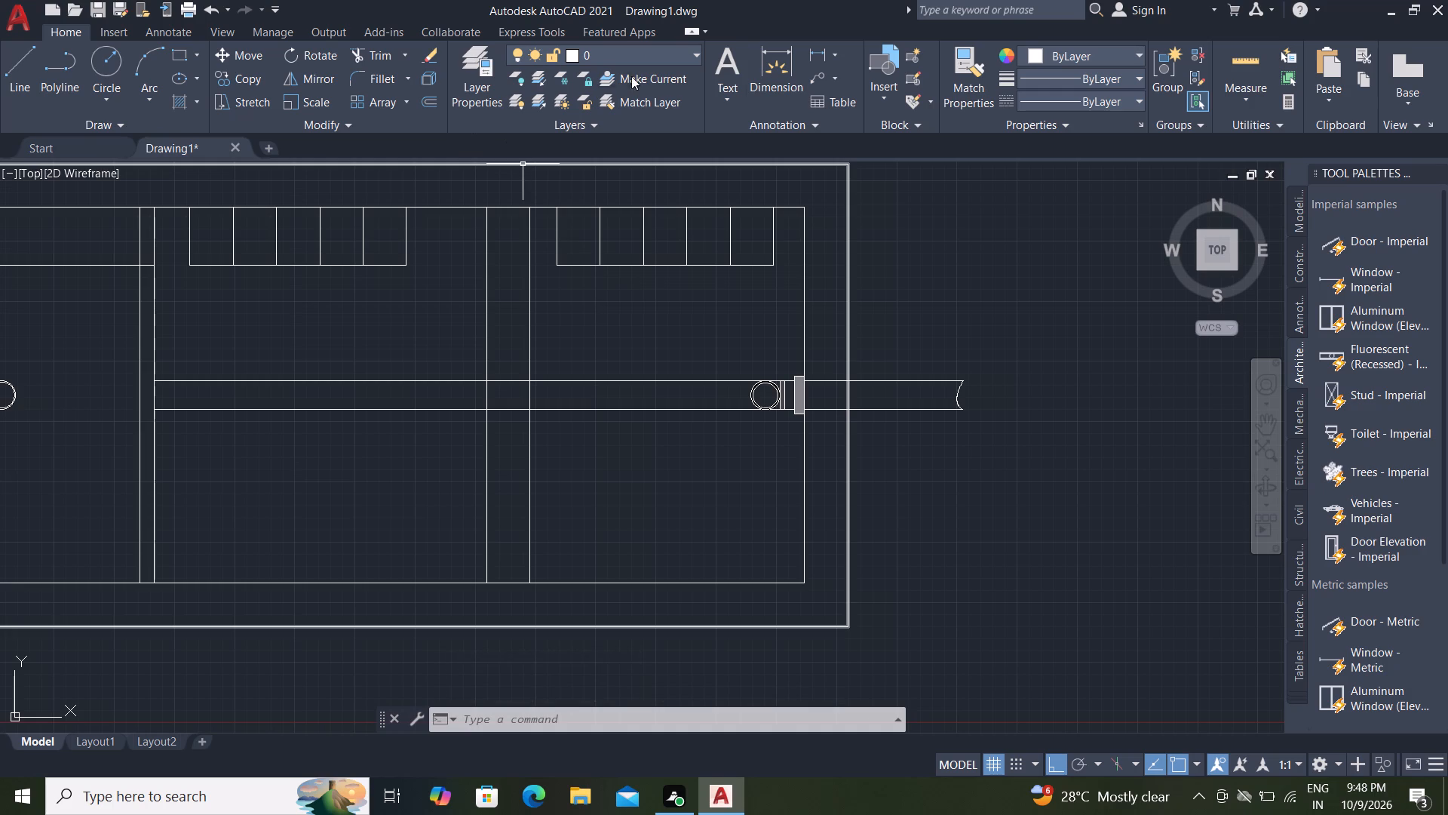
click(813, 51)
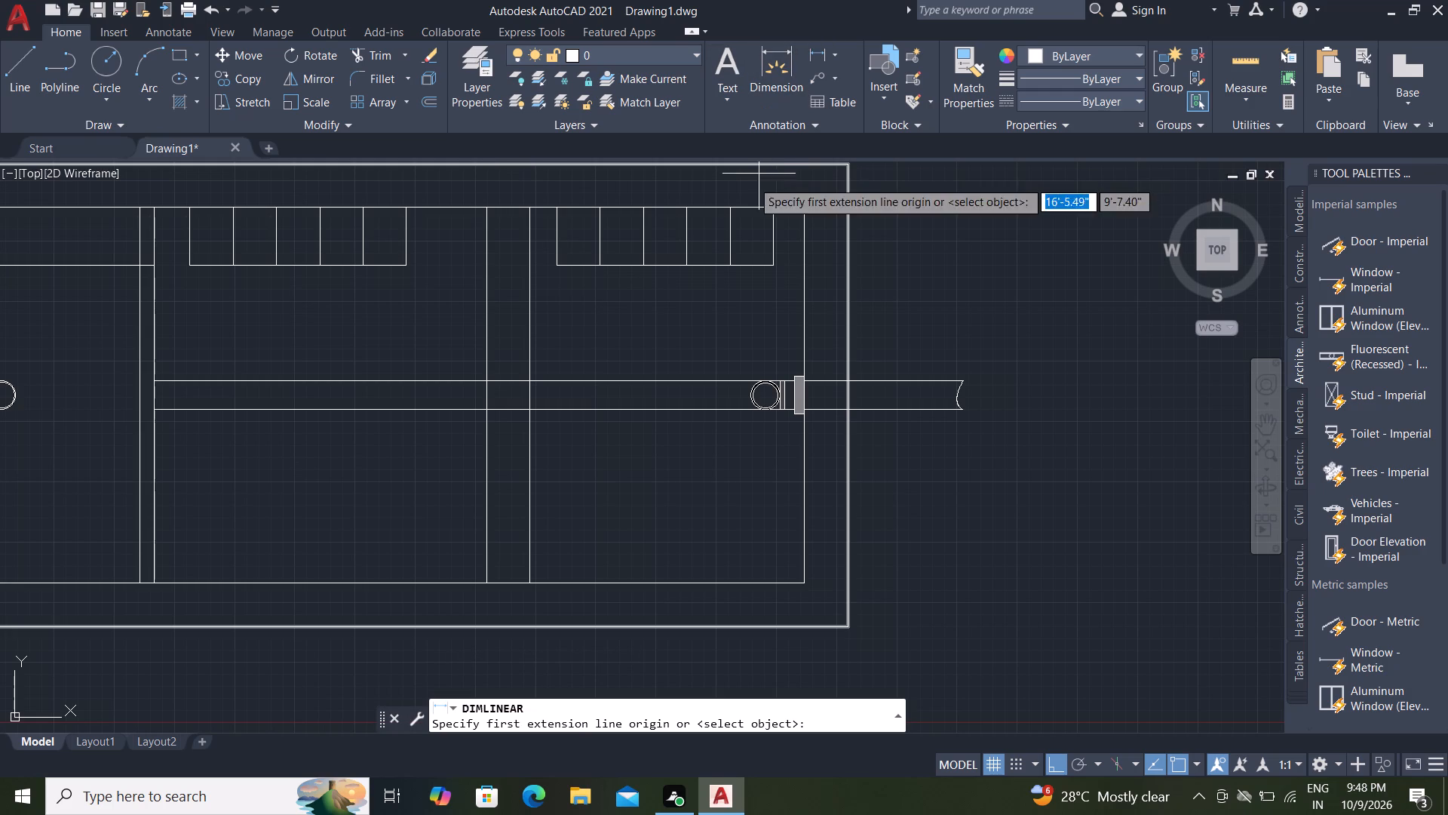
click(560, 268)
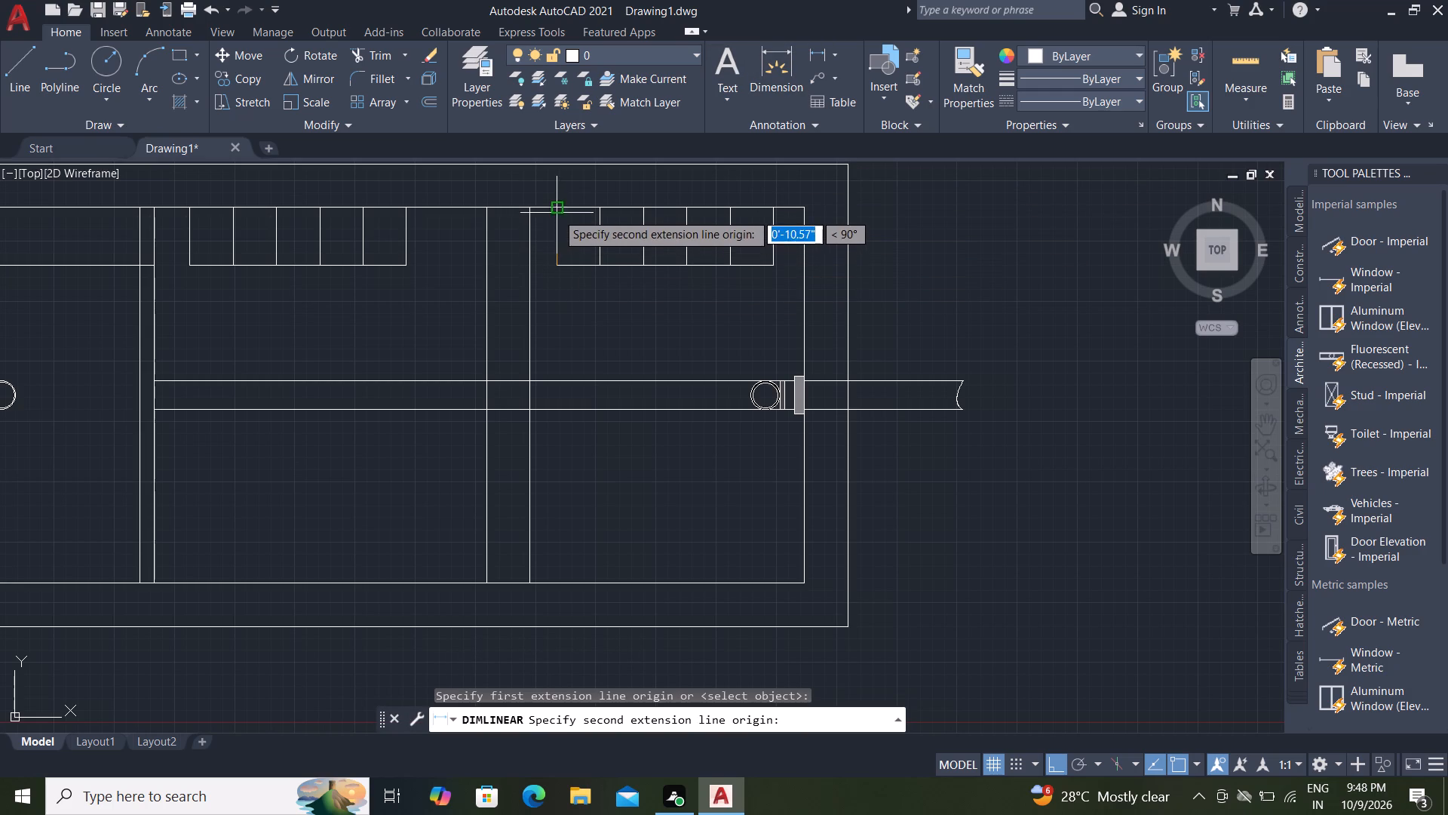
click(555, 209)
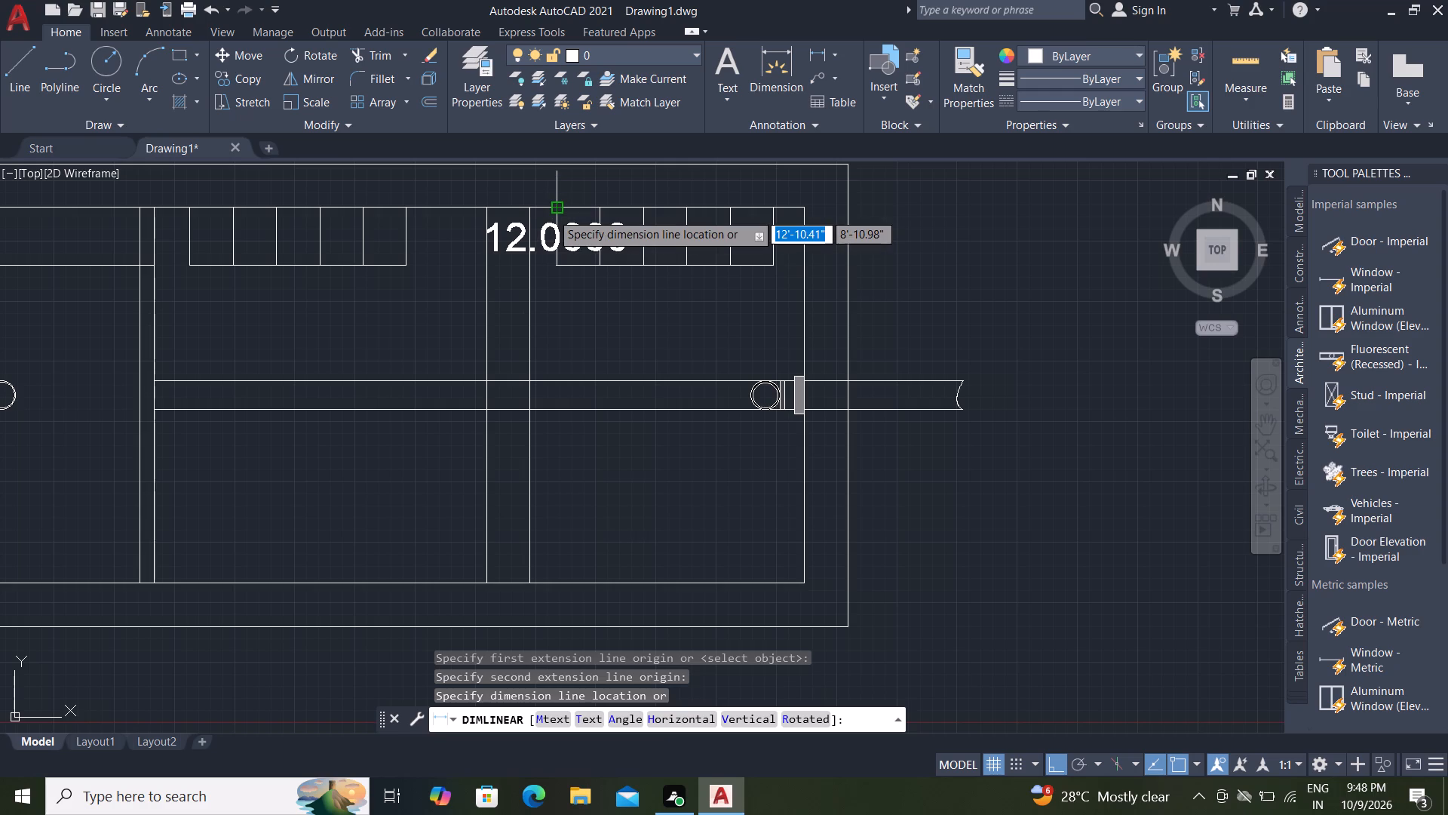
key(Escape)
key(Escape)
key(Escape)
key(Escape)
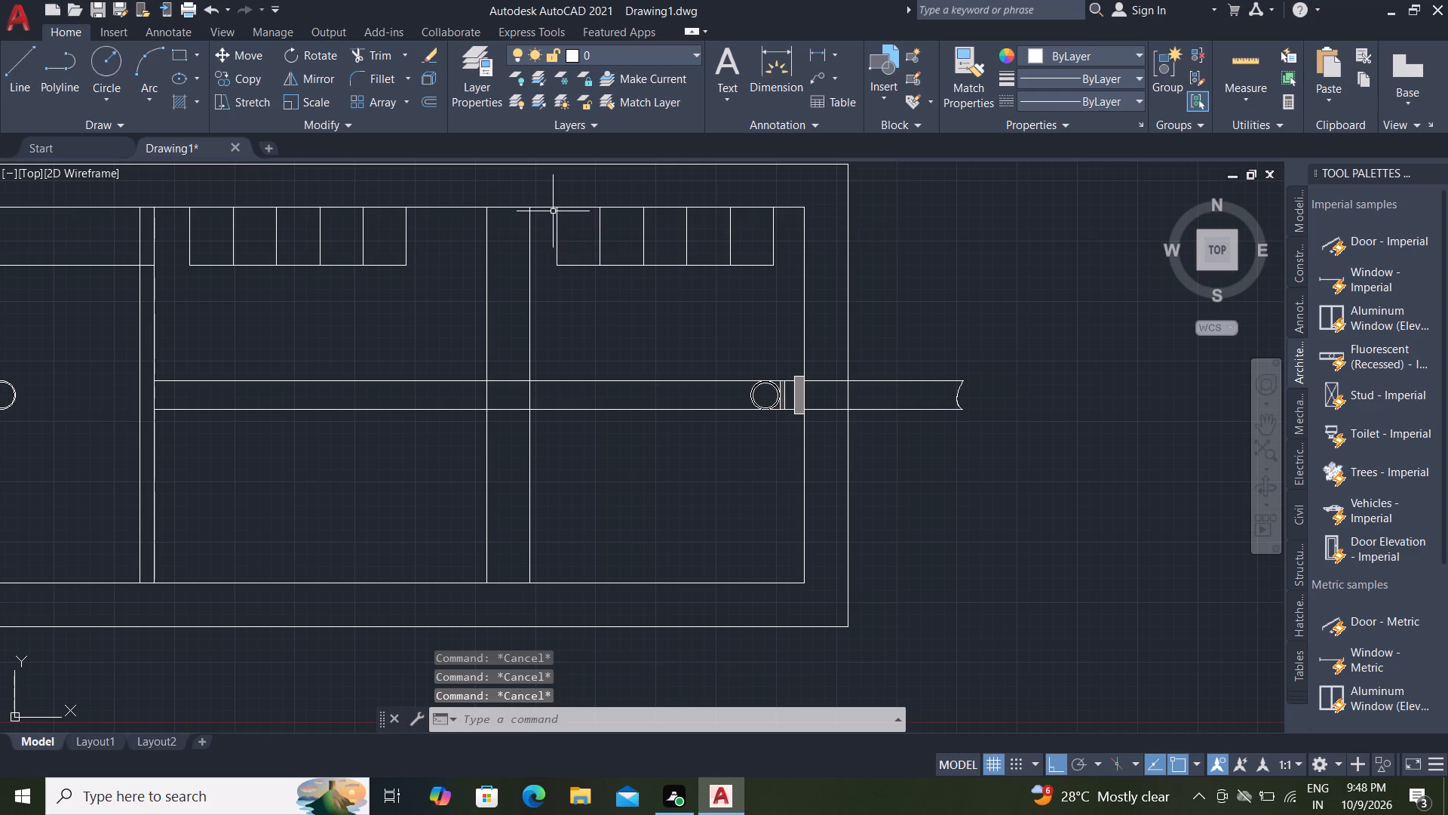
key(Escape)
Set the Standard dimension style's primary units to Engineering with 0'-0.00" precision and make a style current.
key(d)
key(space)
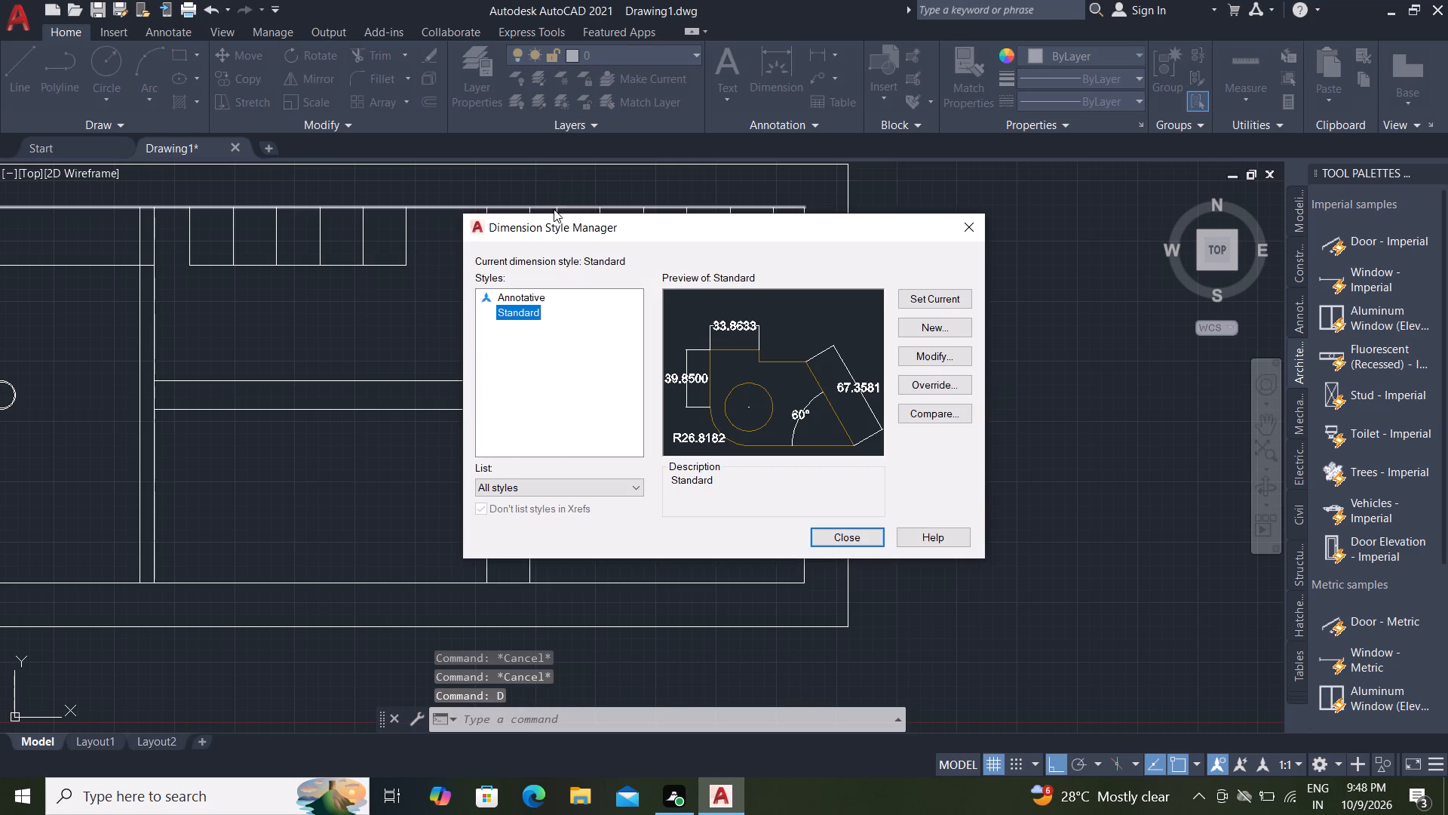
click(941, 354)
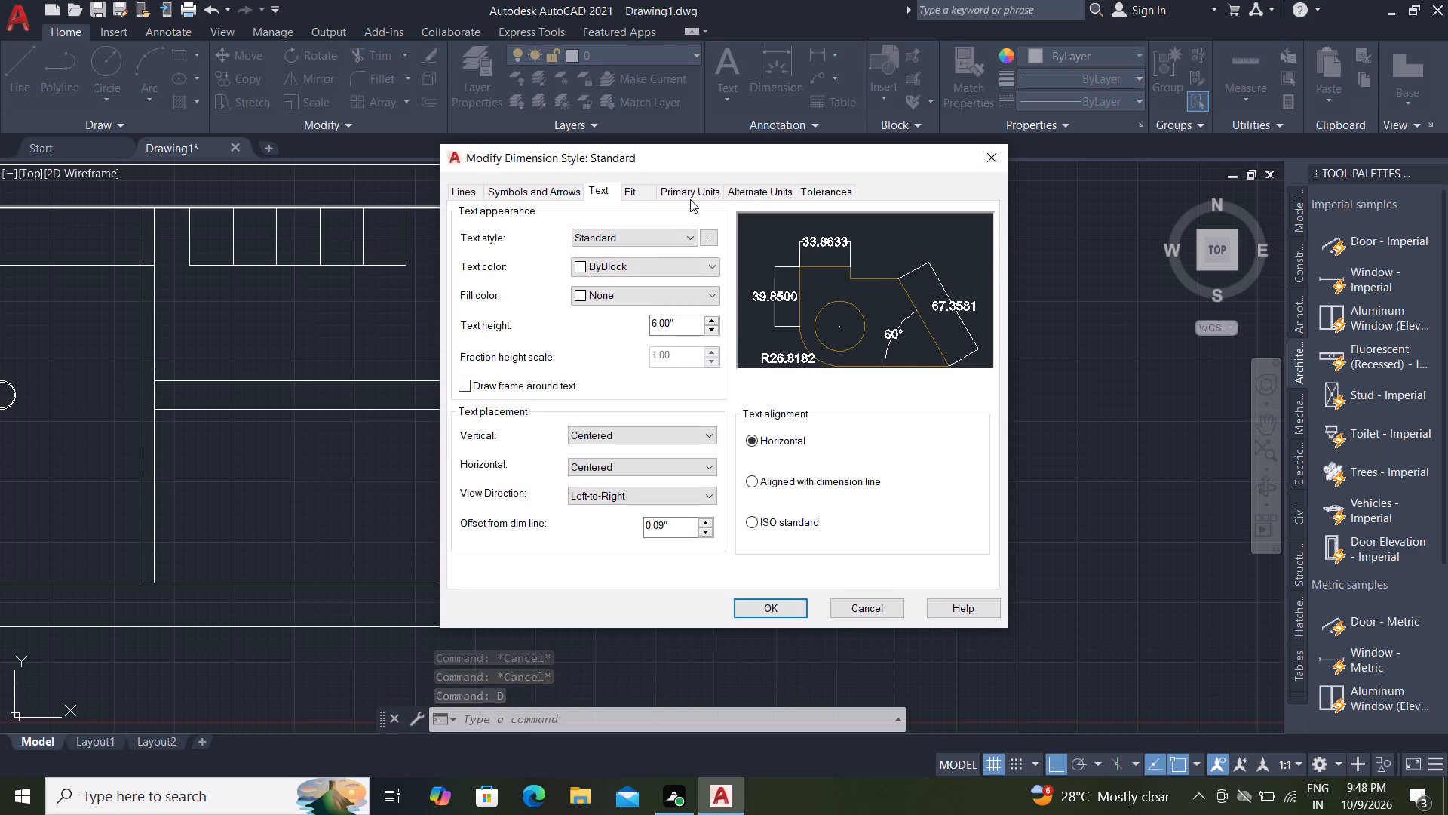
click(689, 197)
click(690, 232)
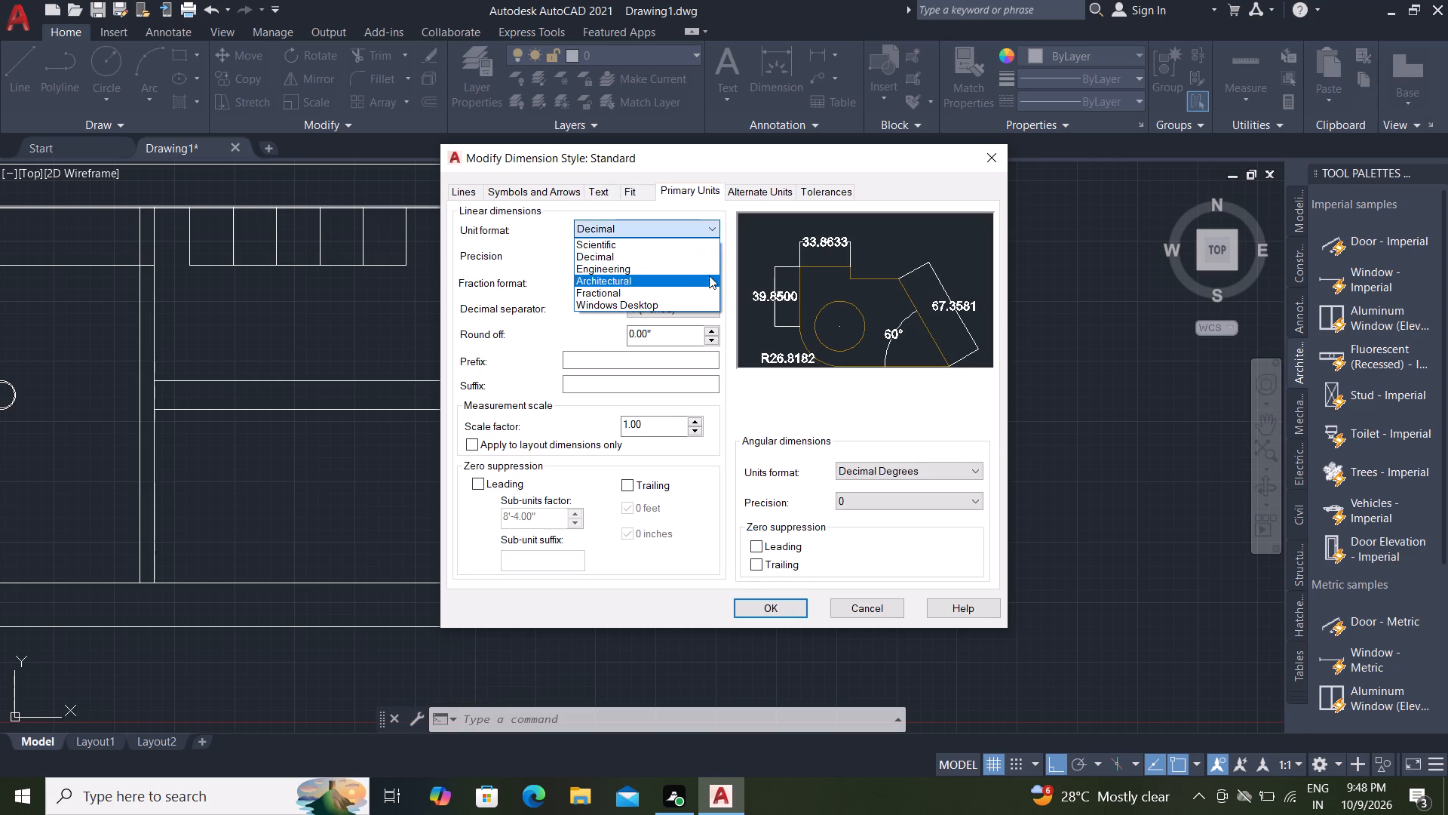
click(704, 271)
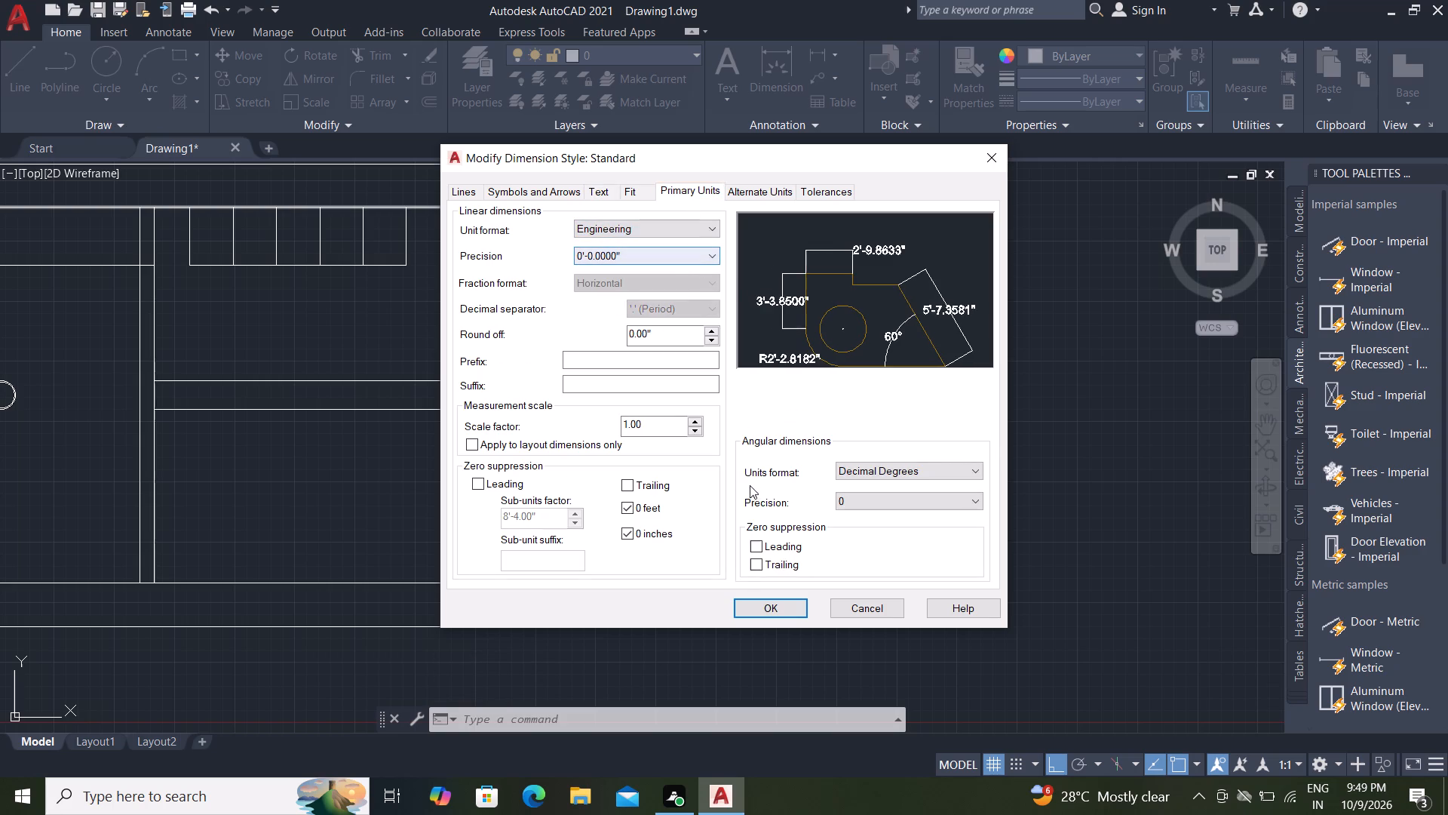
click(680, 252)
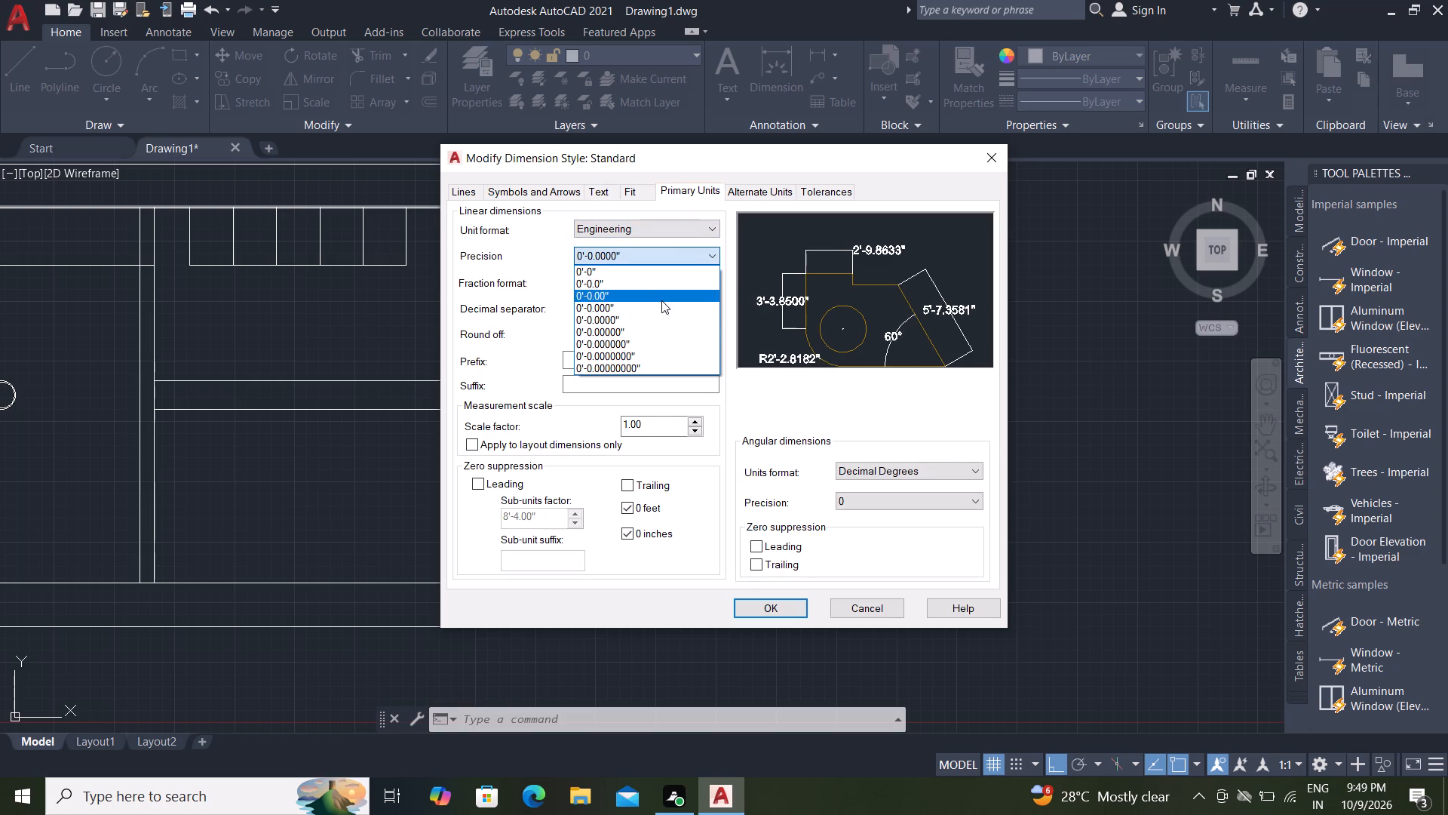
click(661, 299)
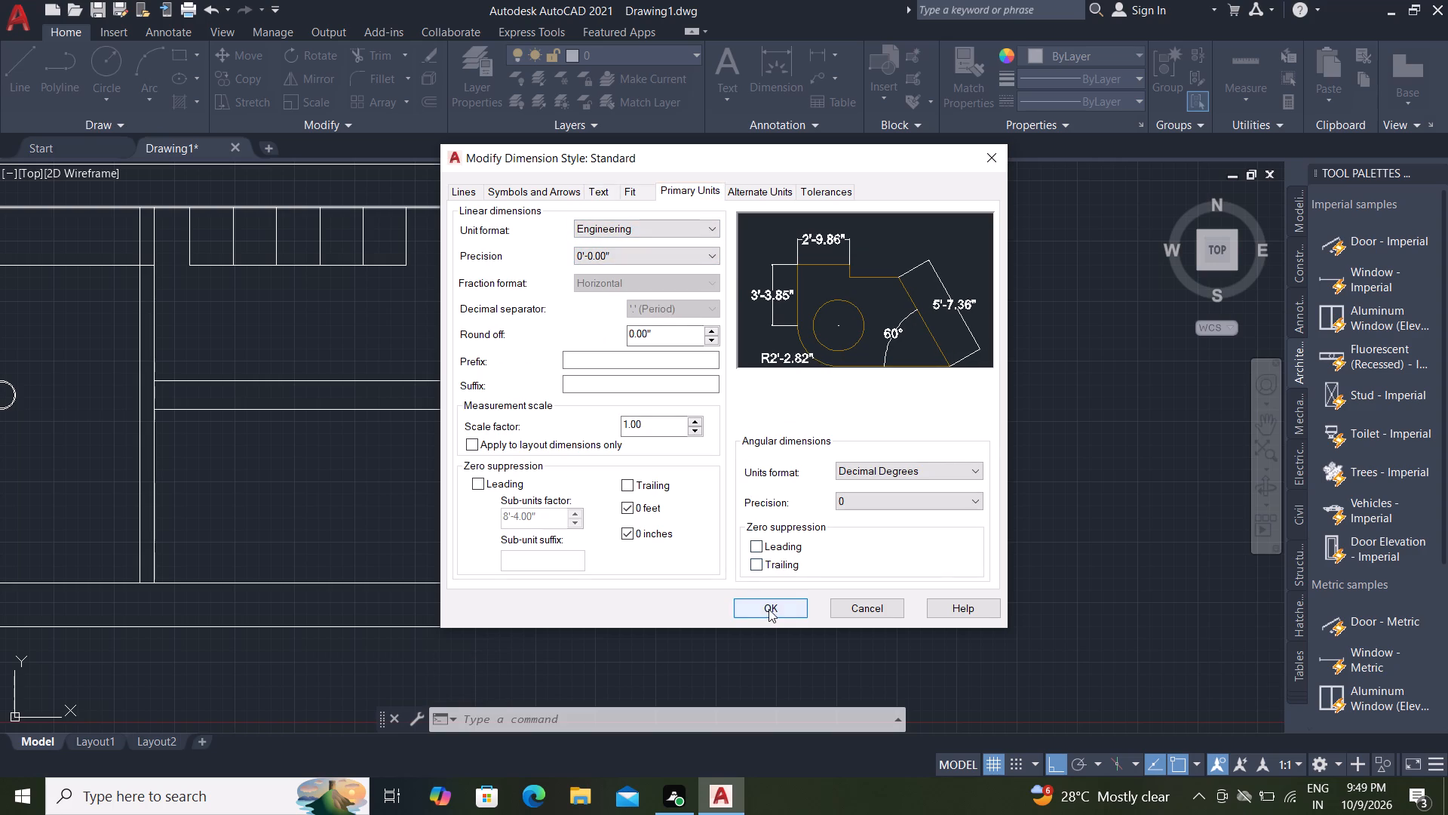
click(768, 609)
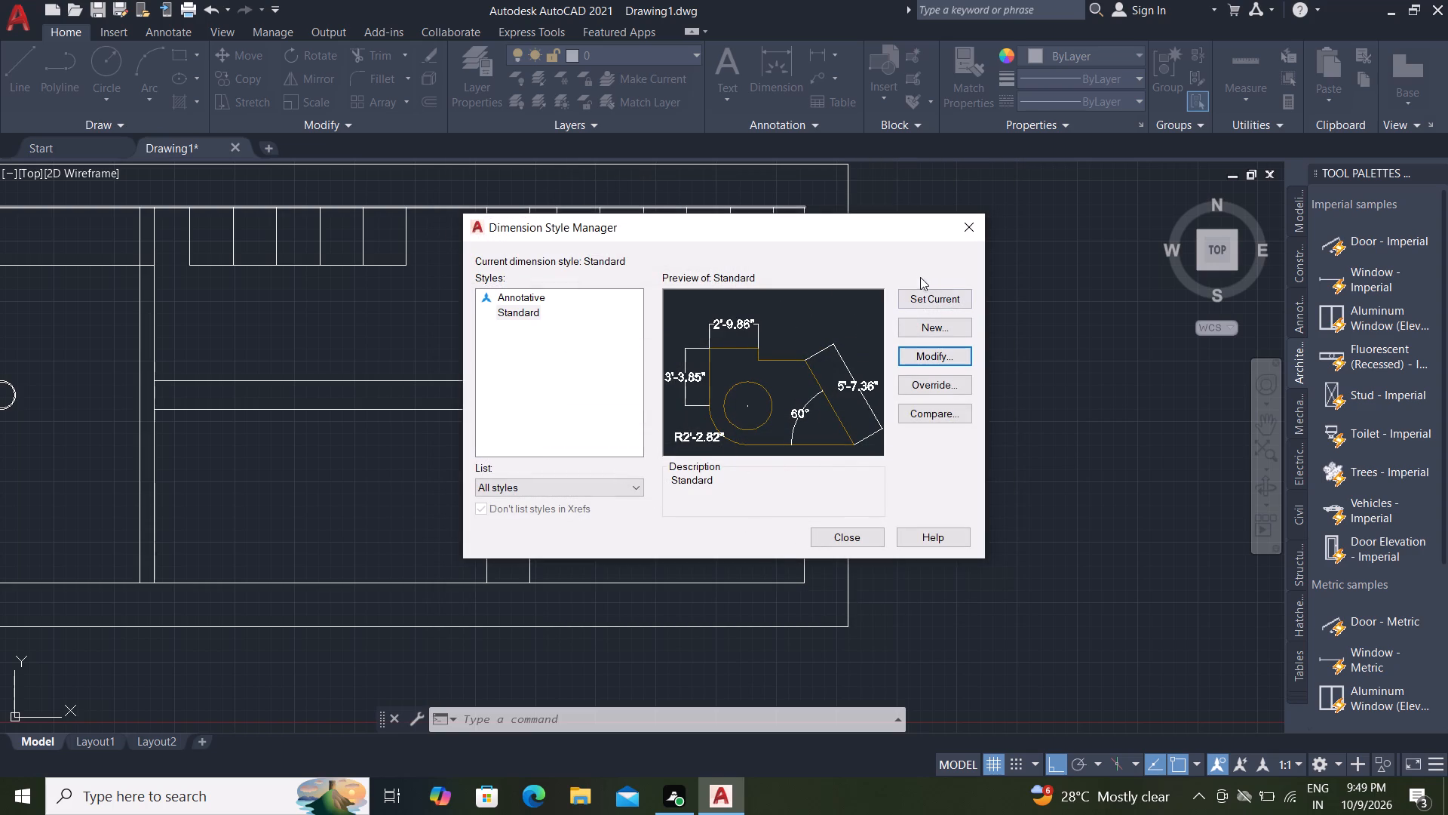
click(927, 293)
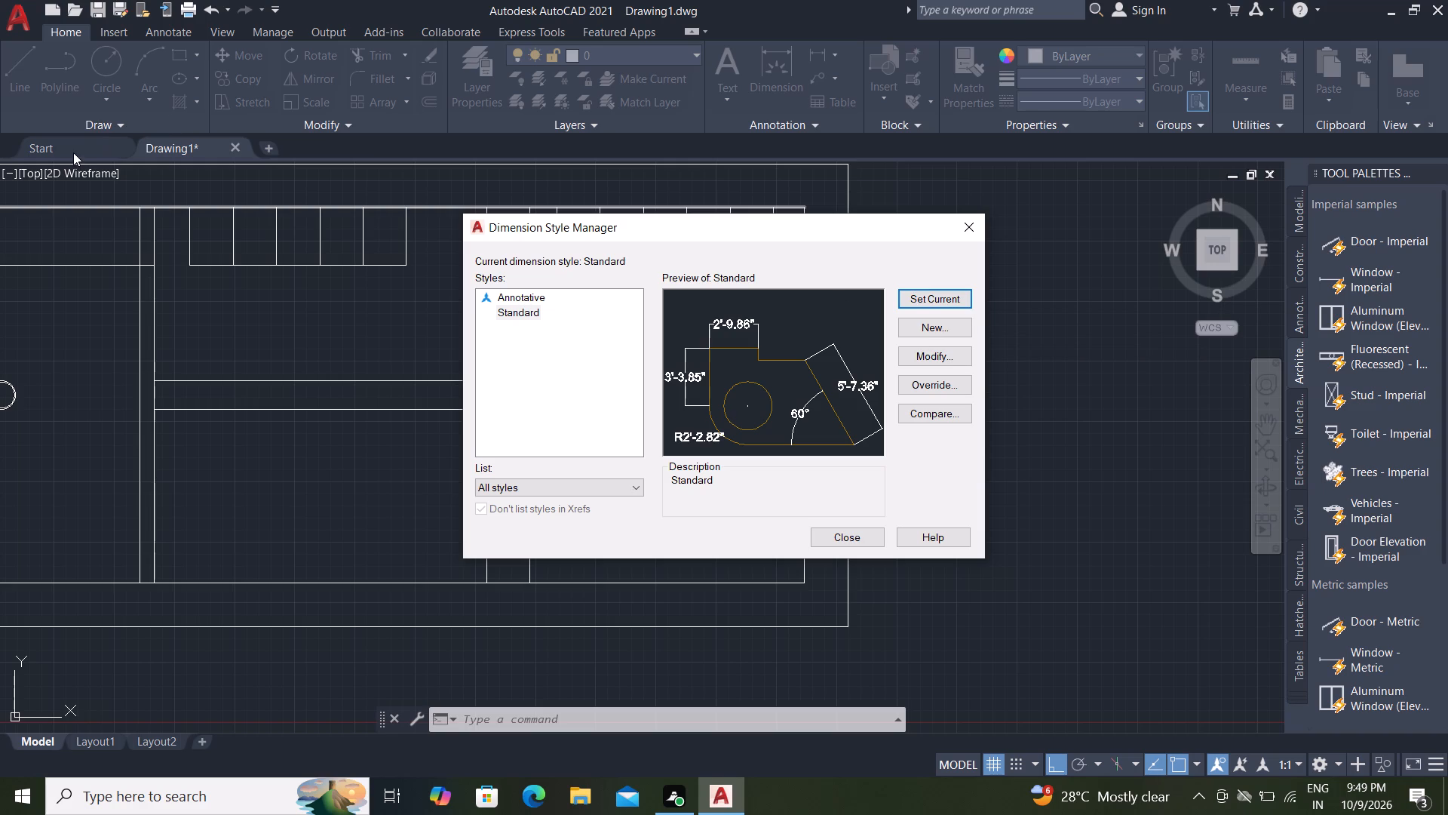
click(934, 294)
Close the dimension style settings and dimension the height of the outlet-side cell row along its end edge.
drag(971, 220, 984, 220)
scroll(885, 367, down, 1)
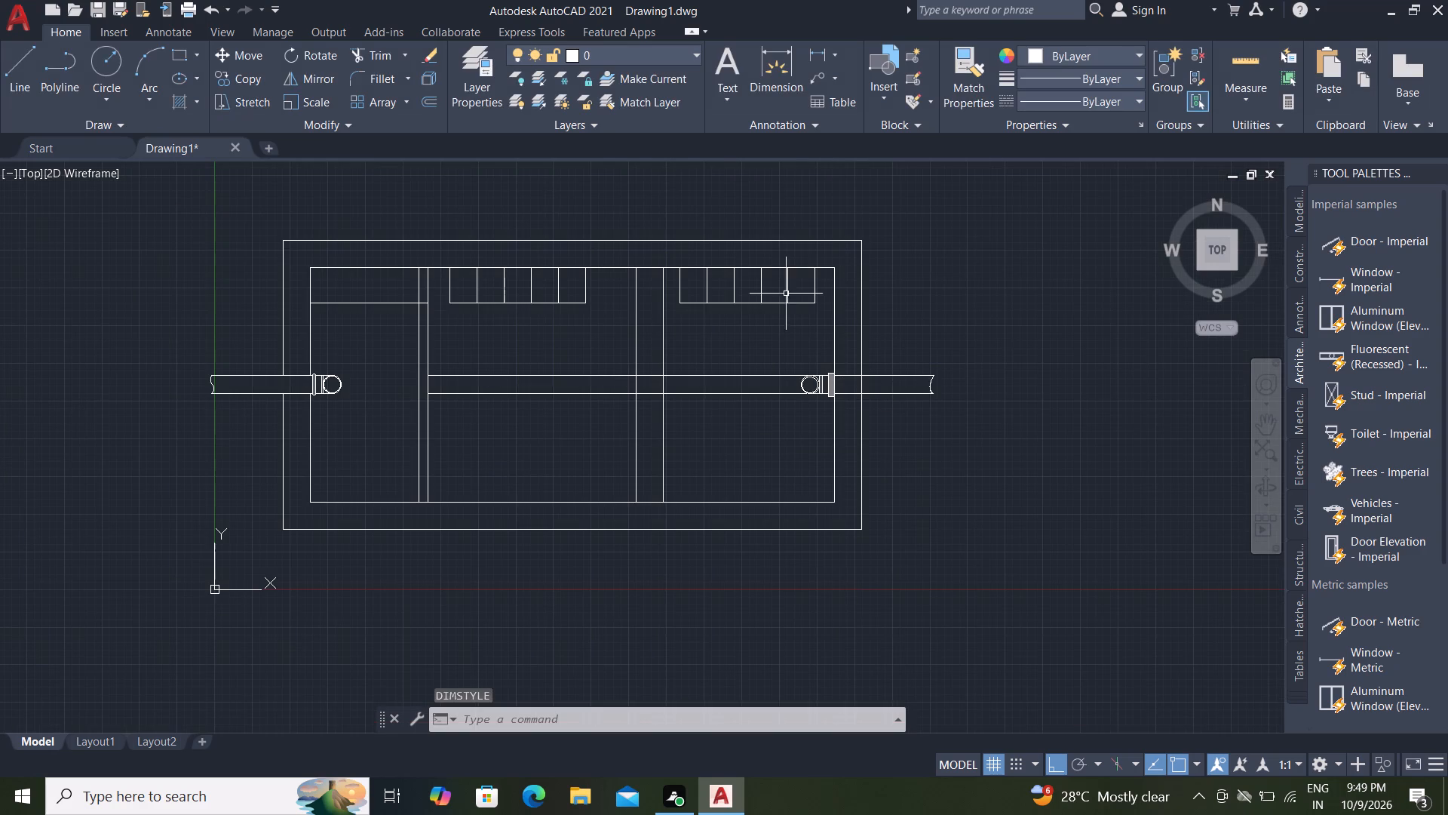
click(814, 50)
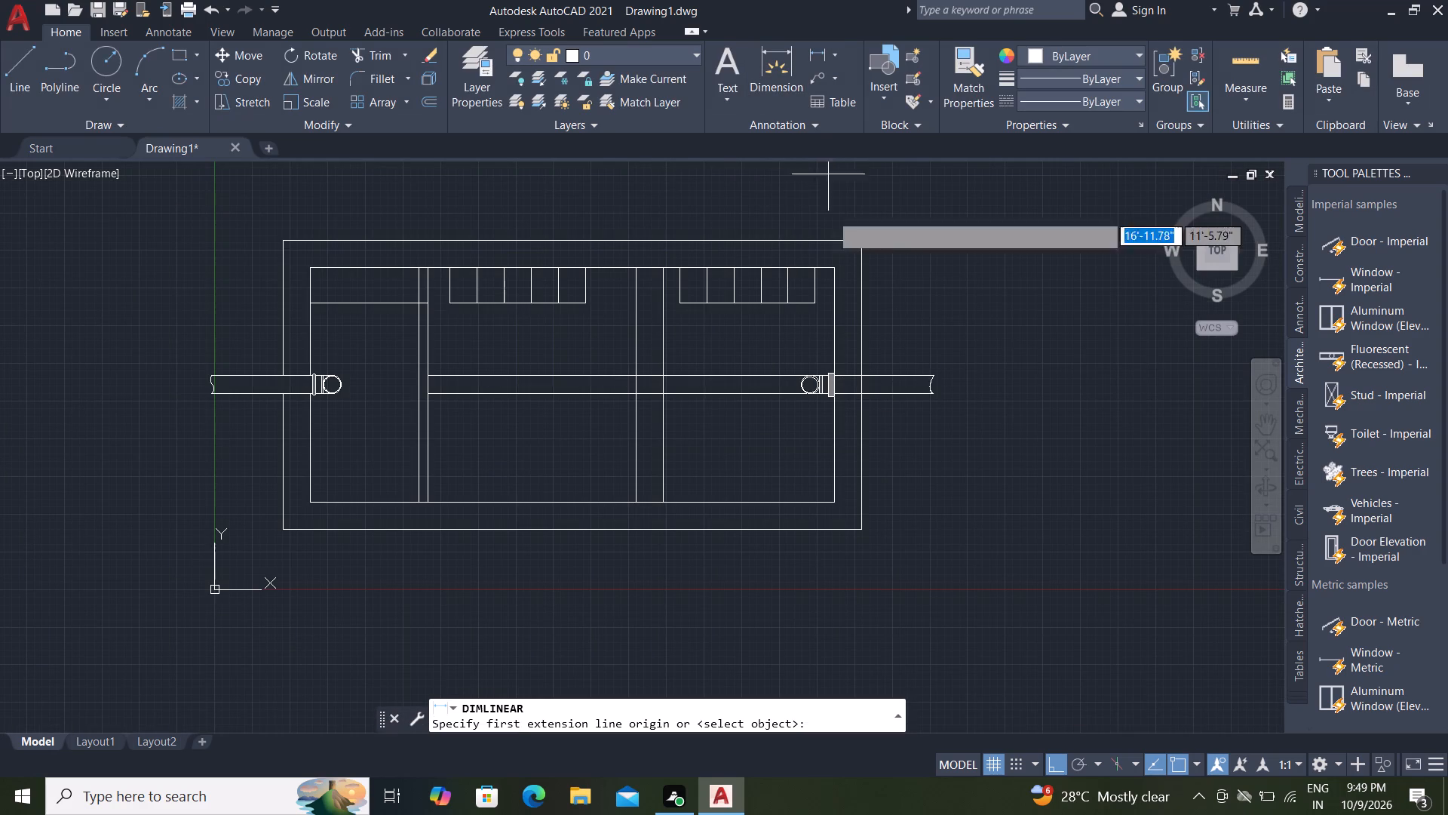
scroll(811, 288, up, 4)
scroll(808, 250, down, 1)
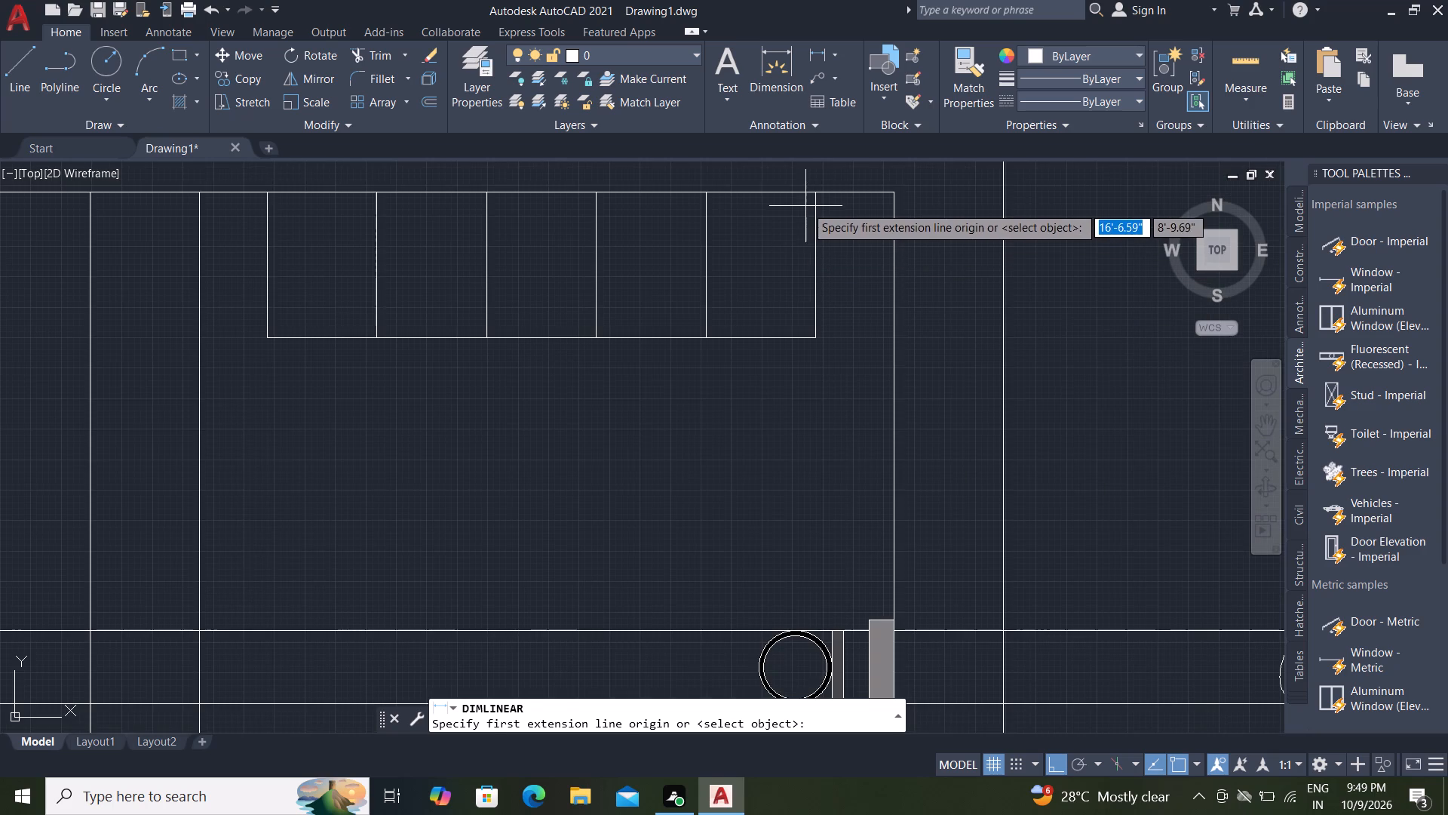
click(818, 195)
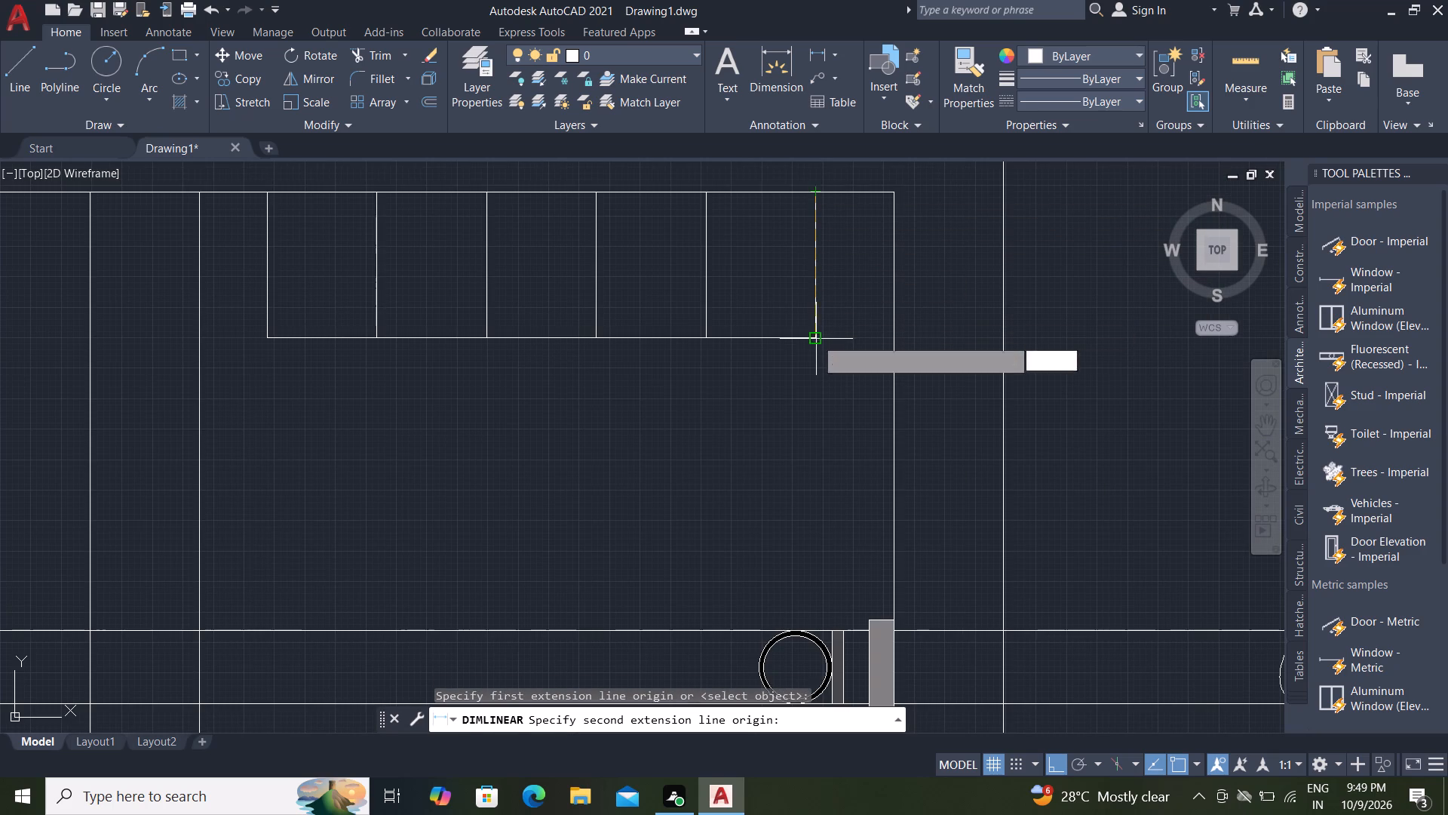
click(816, 341)
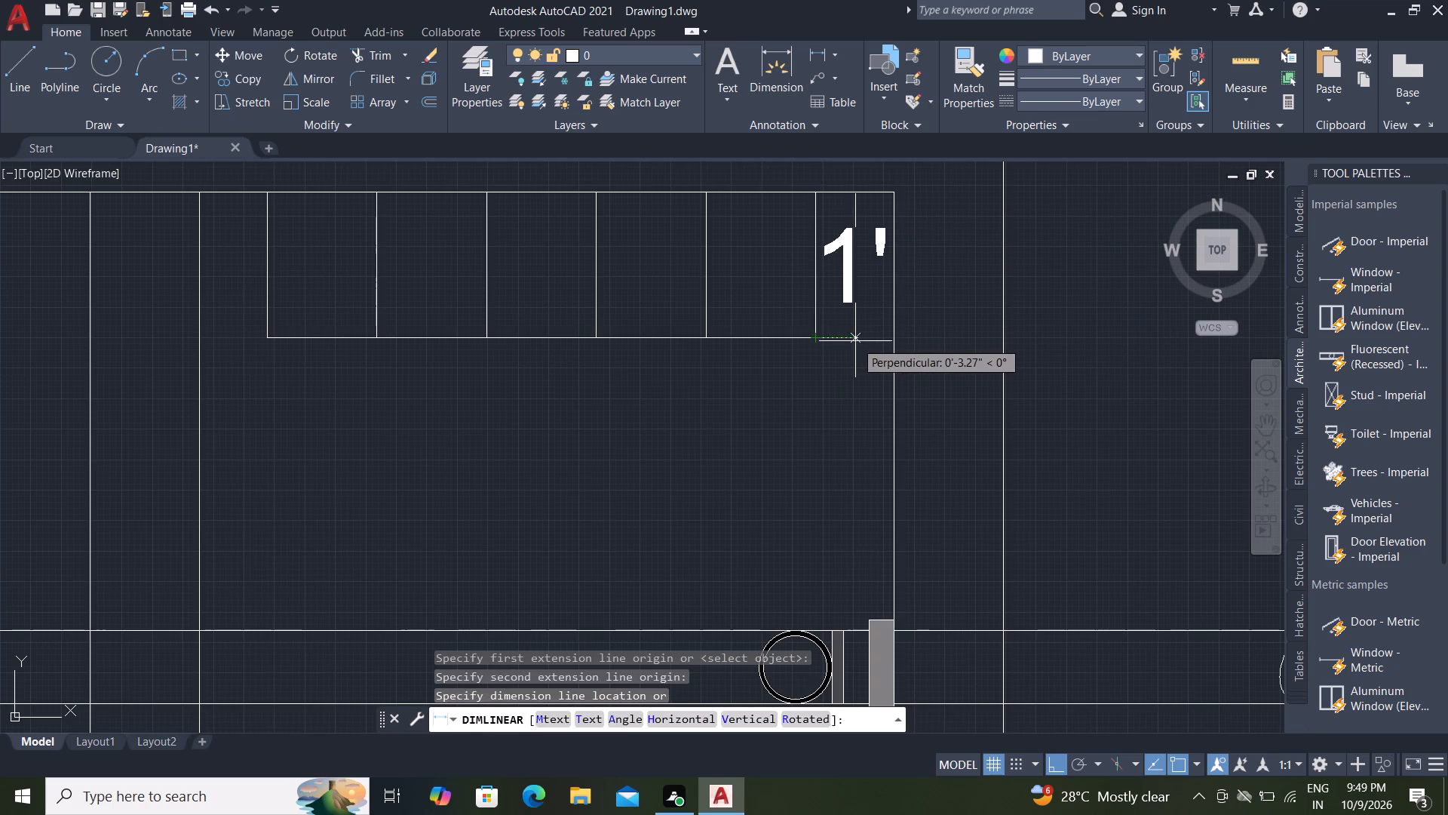
click(855, 341)
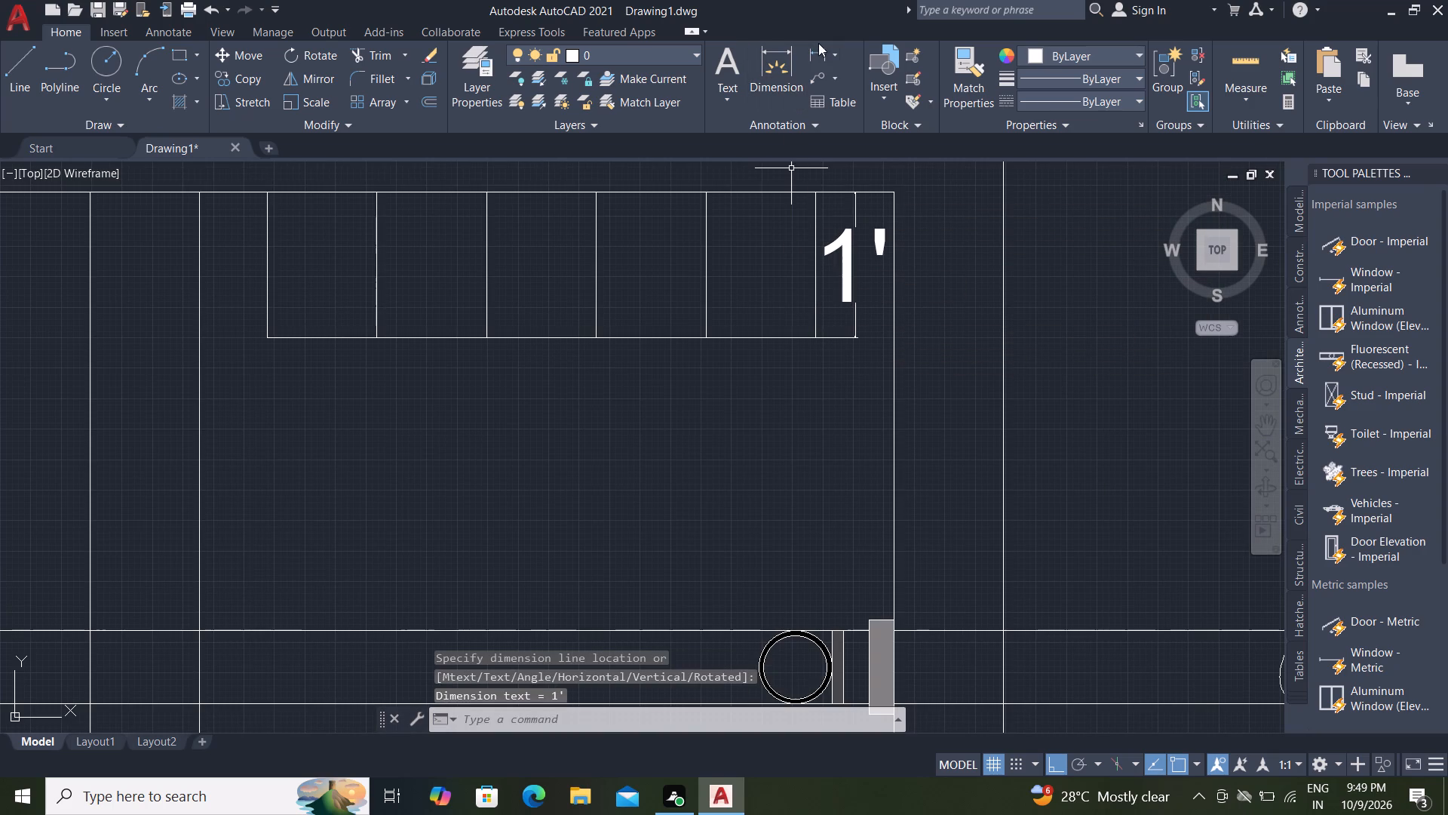
Dimension the width of the end cell nearest the outlet wall, placing the dimension just below the row.
click(818, 43)
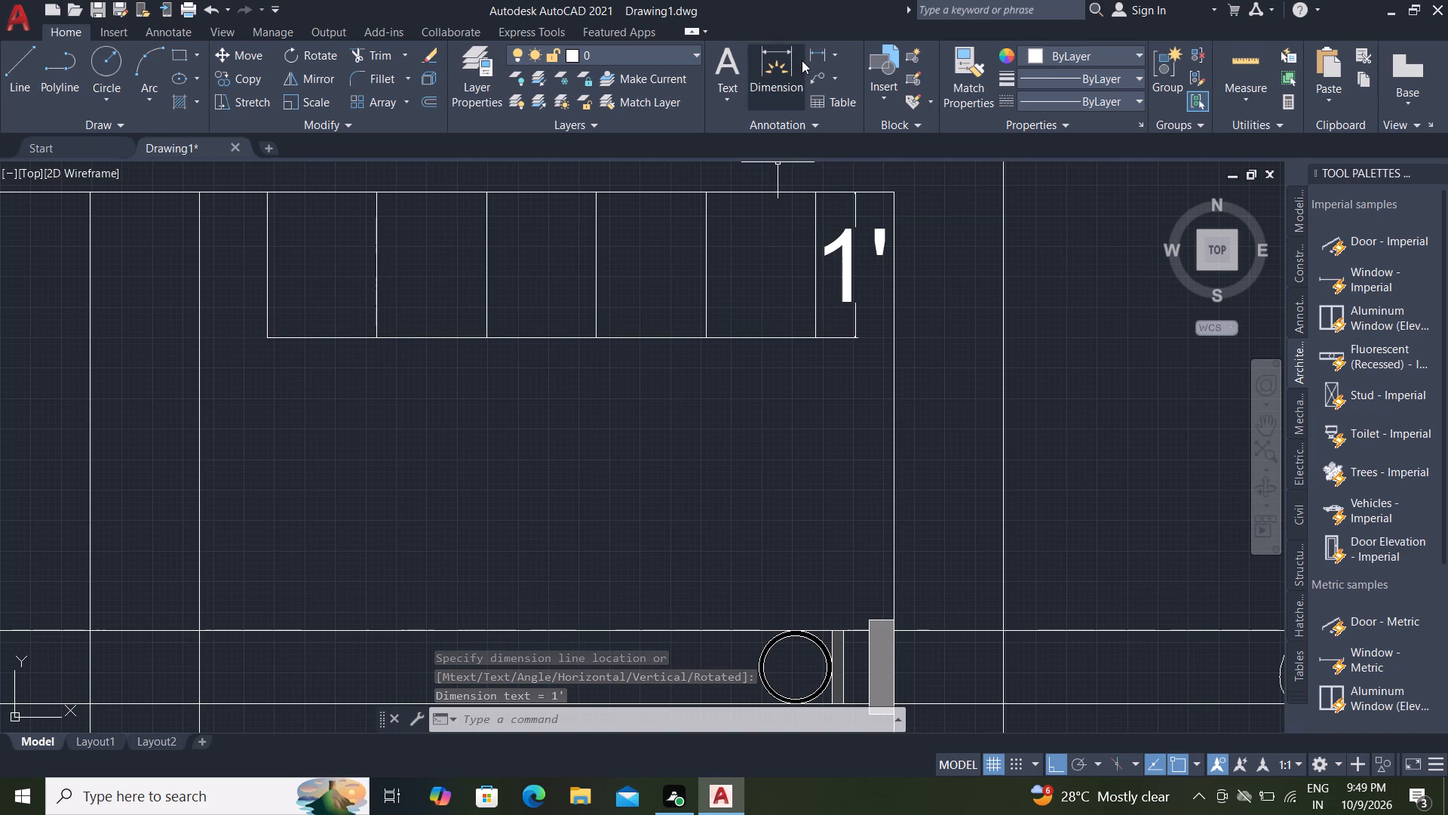
click(813, 51)
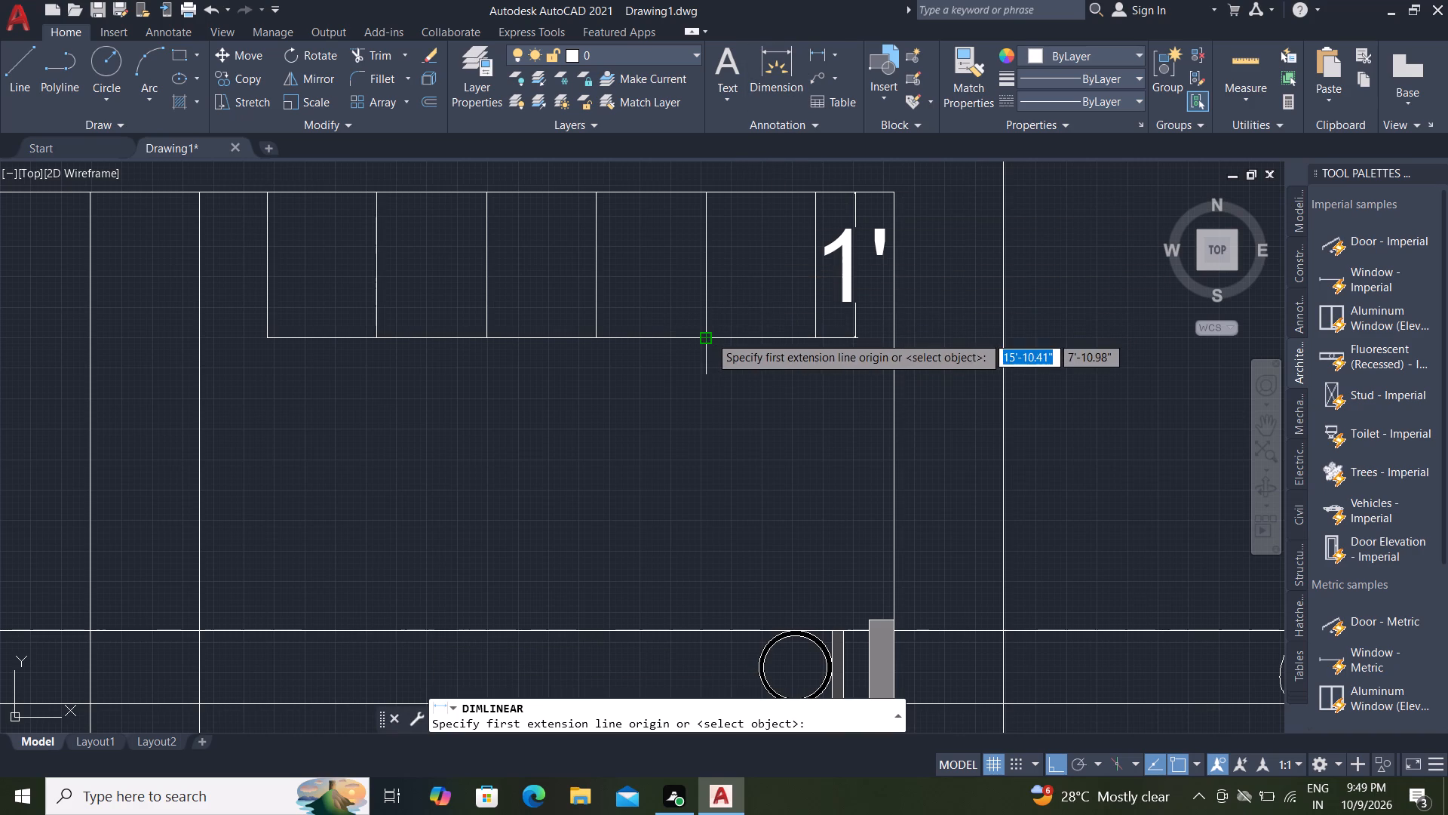
click(710, 336)
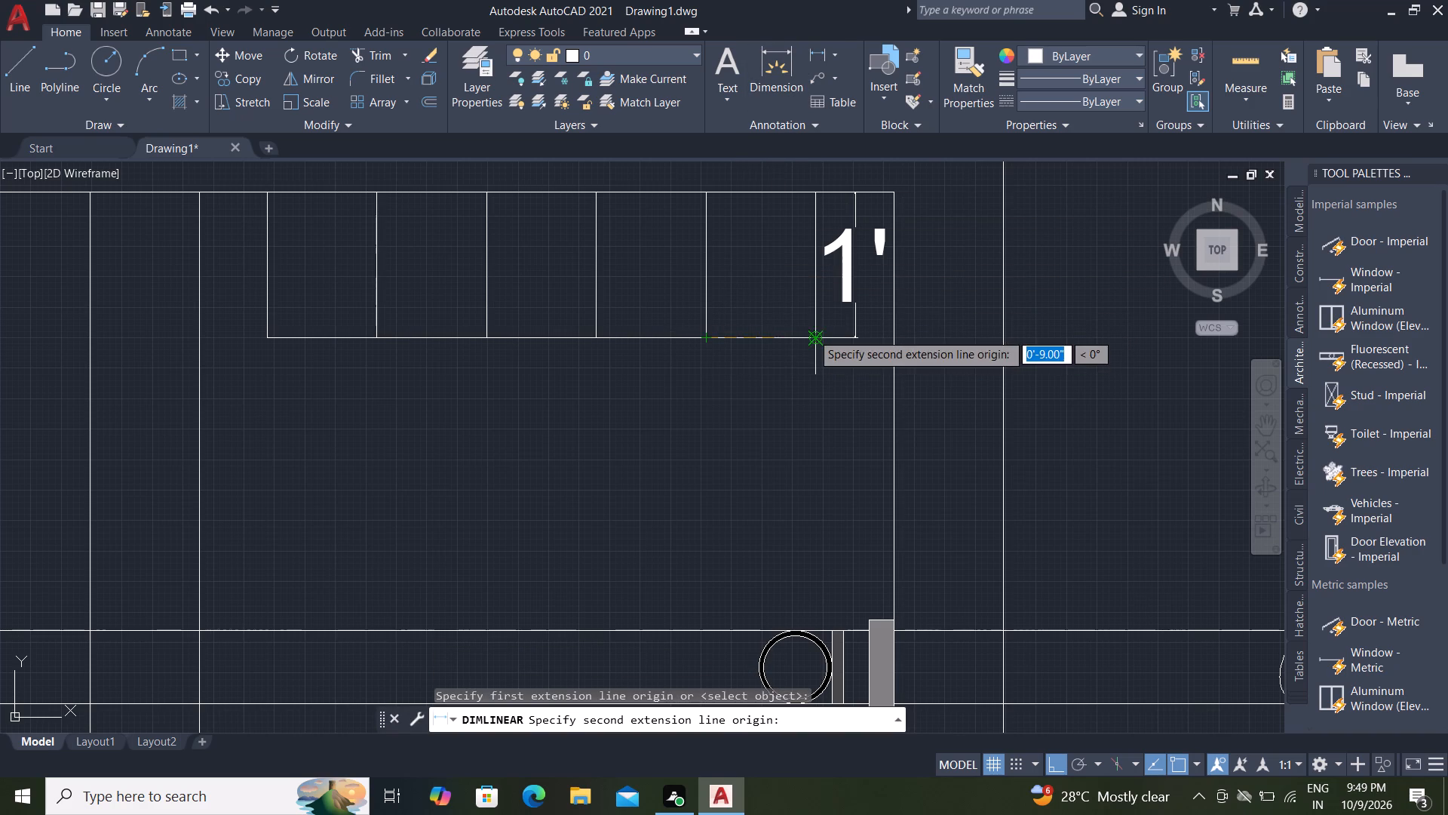
click(811, 334)
click(808, 371)
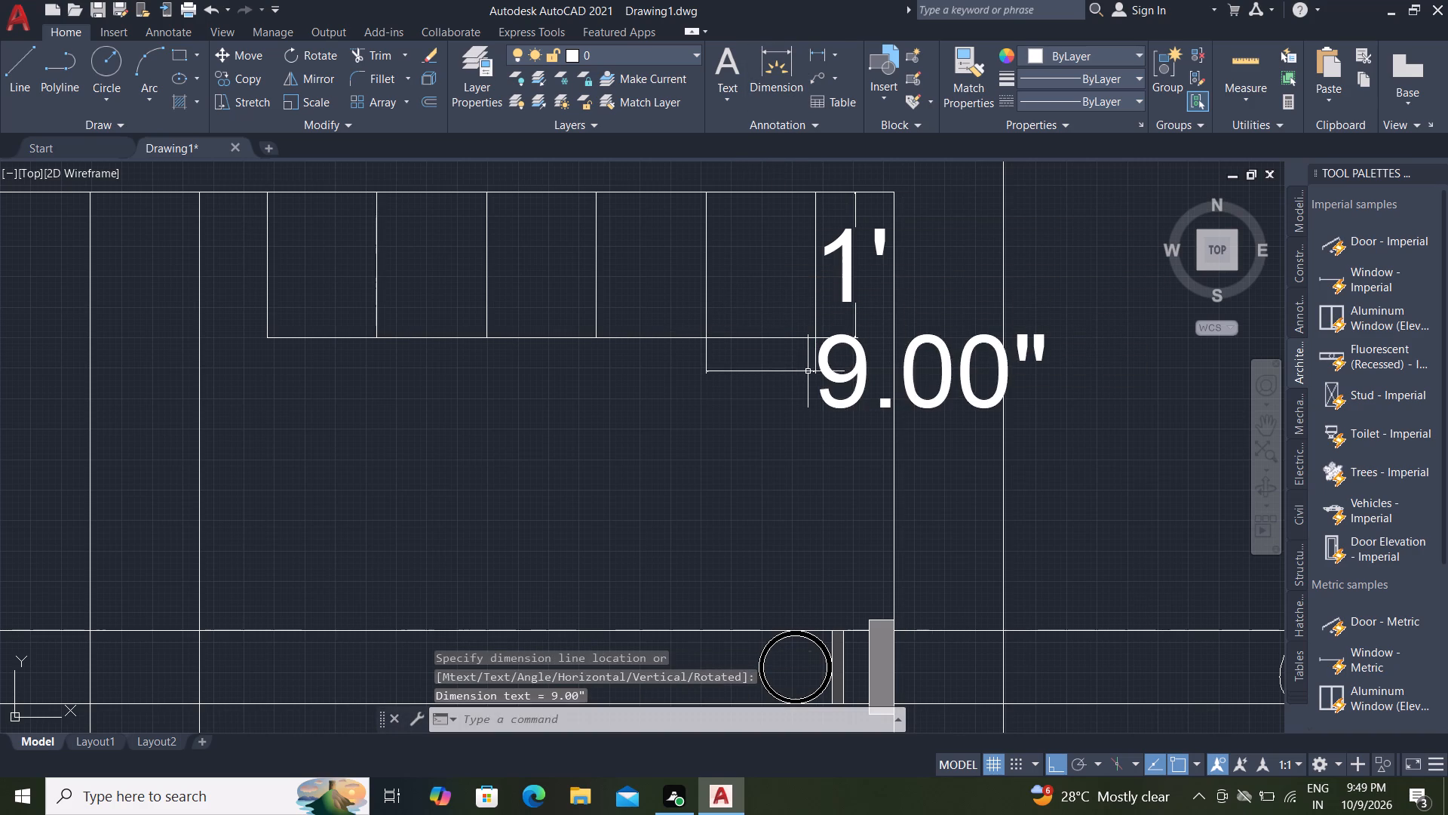
Set the arrow size of the end cell's width dimension to 2" in its properties.
click(804, 372)
key(p)
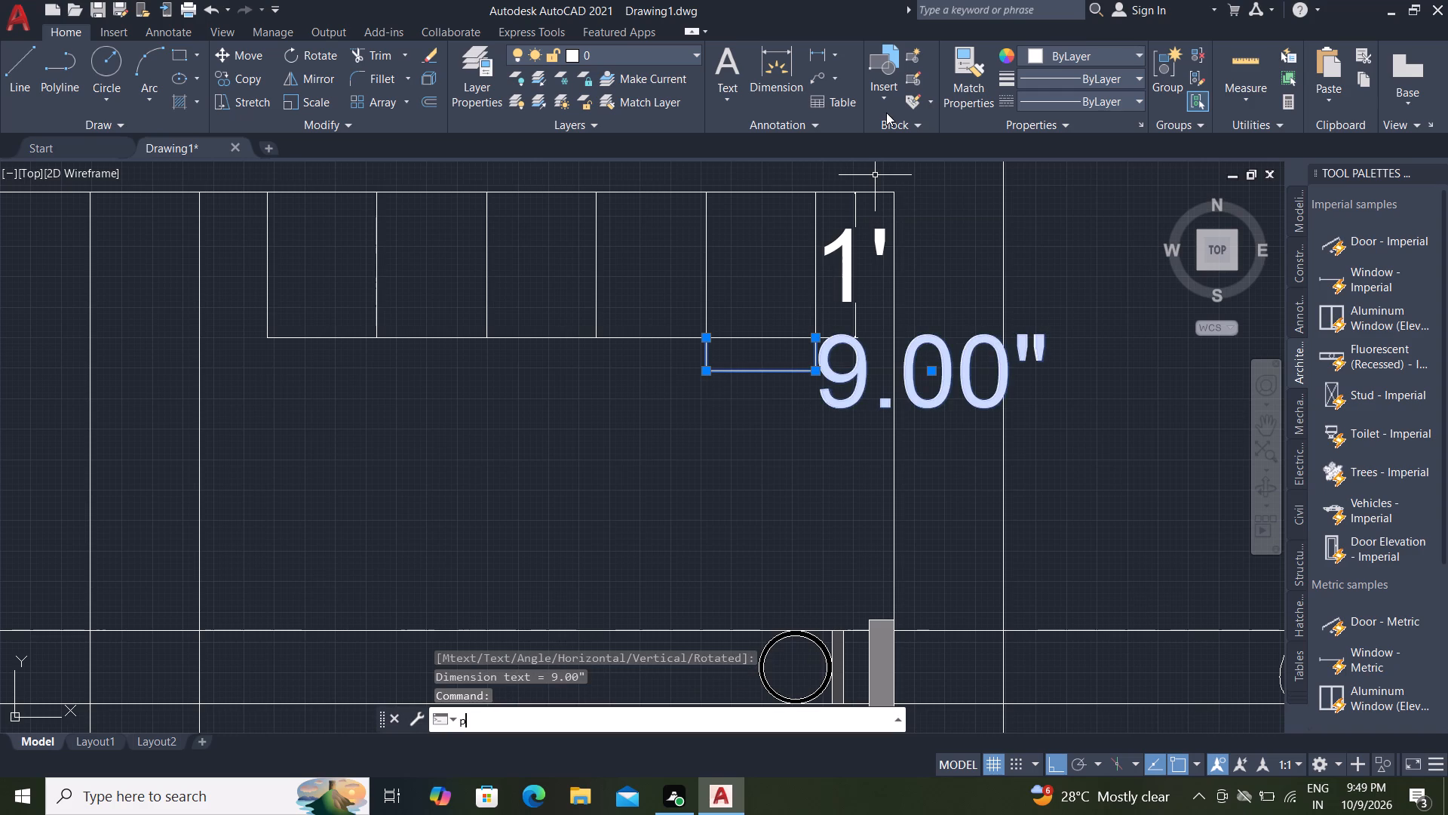
text(r)
key(space)
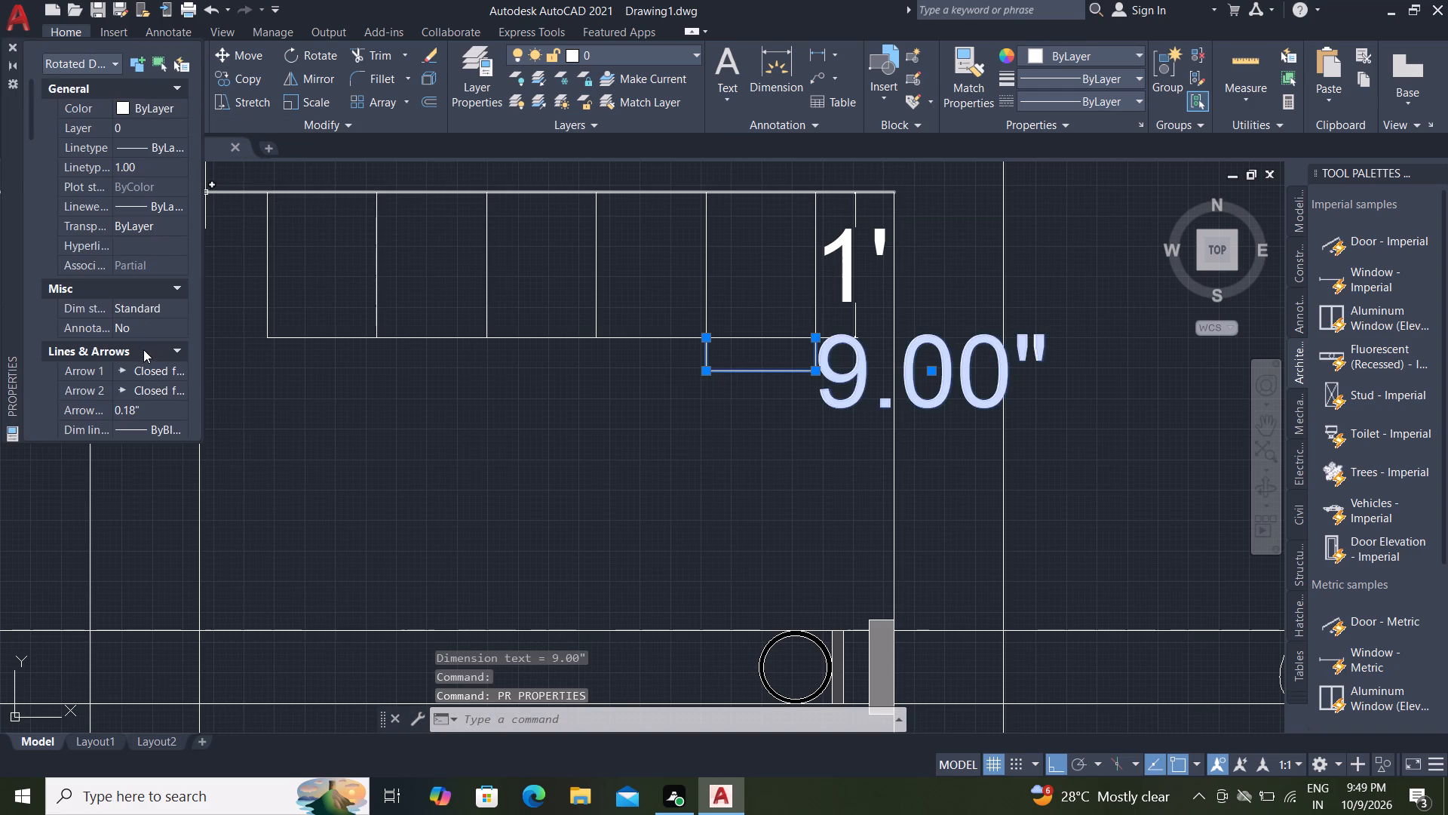
scroll(143, 350, down, 2)
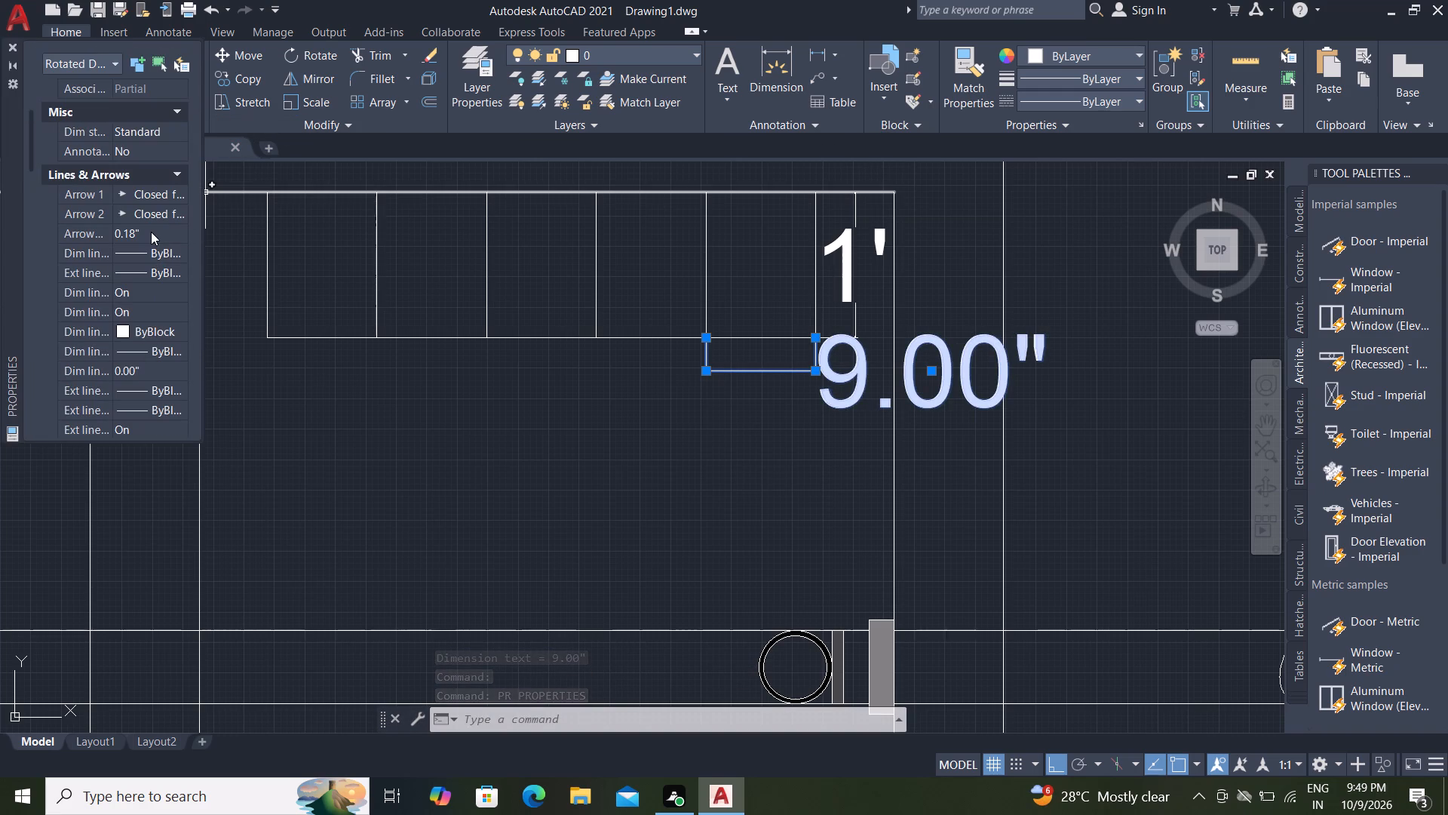
click(151, 232)
key(BackSpace)
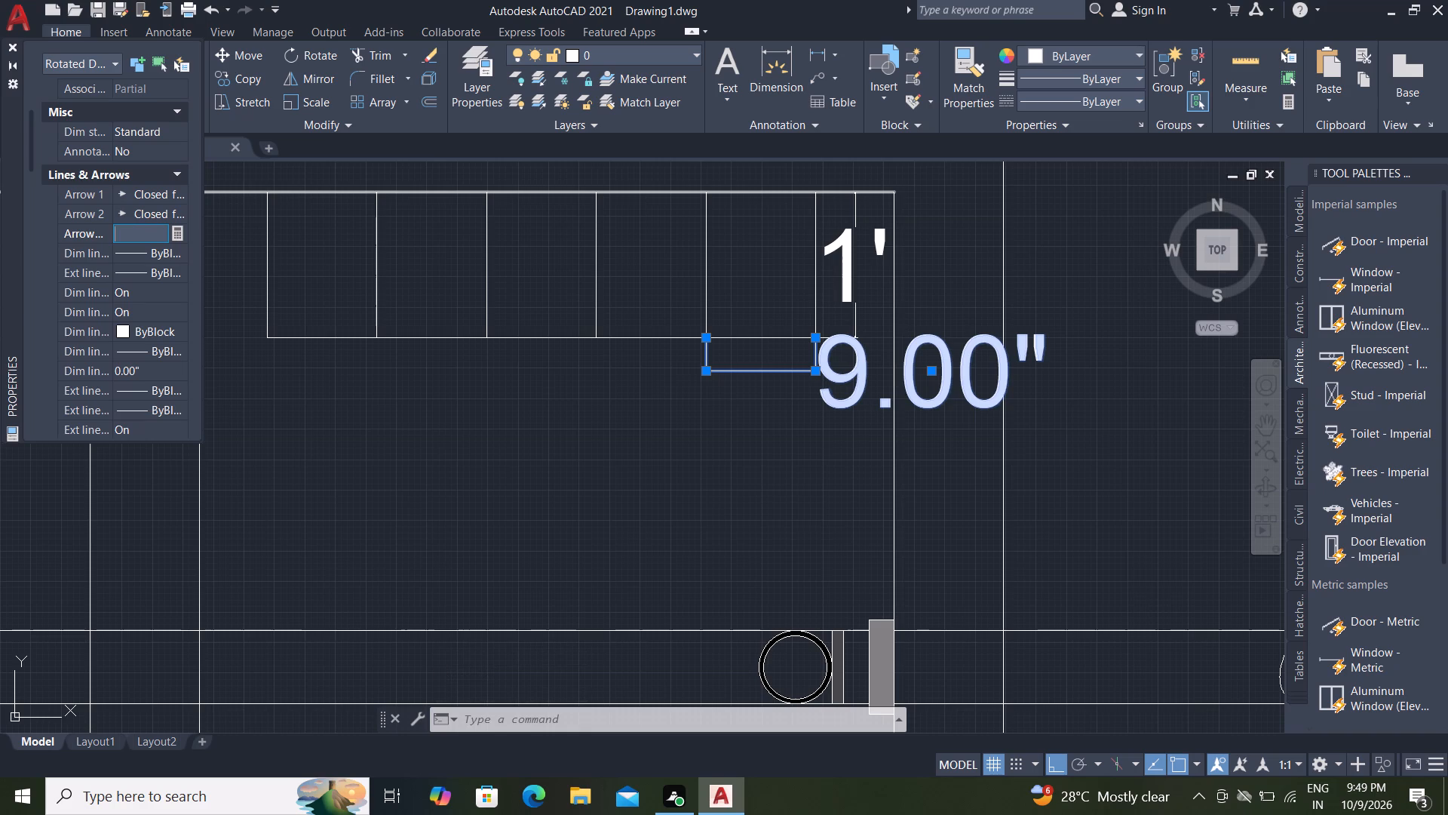
key(2)
key(shift+quotedbl)
key(Return)
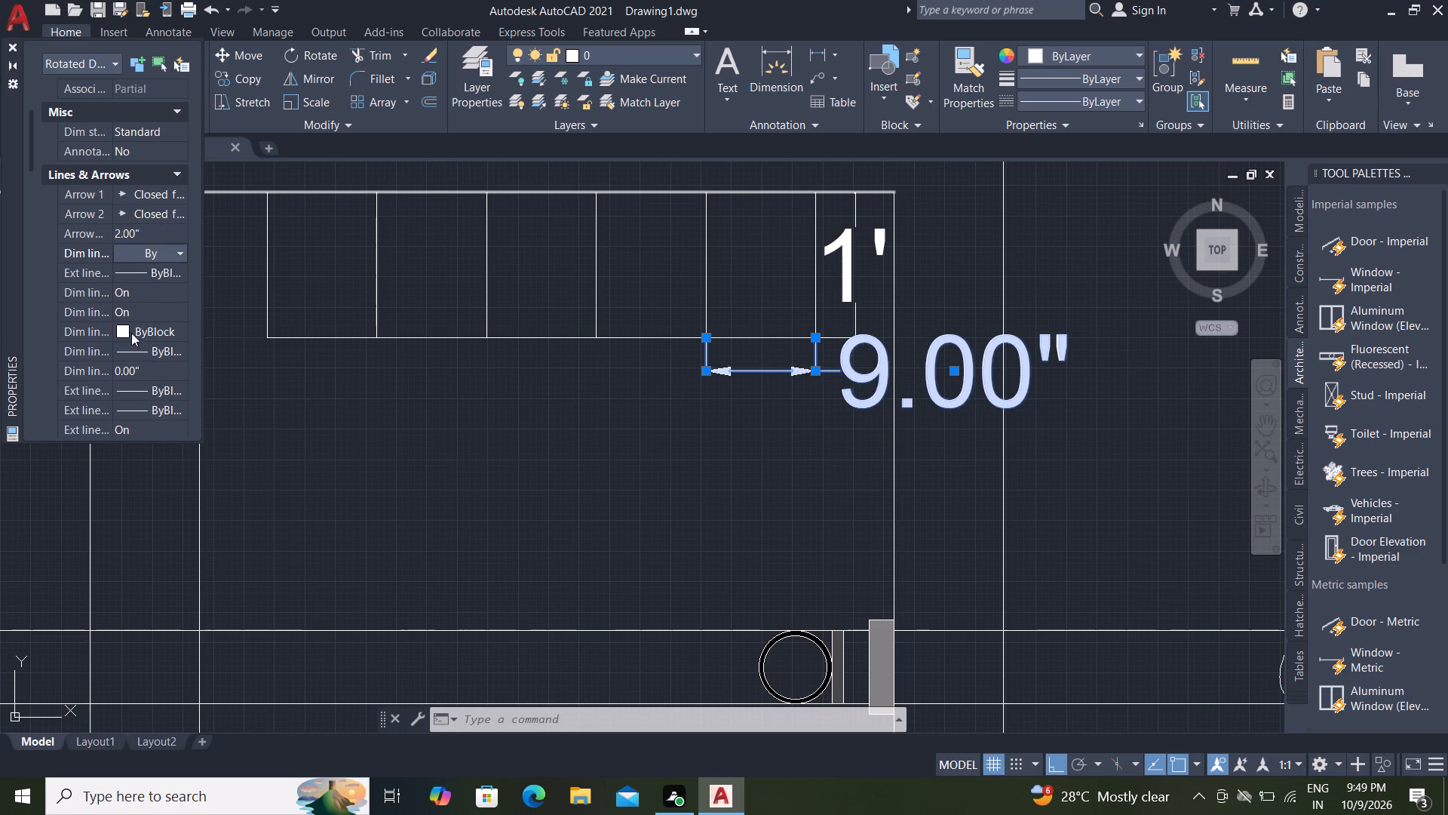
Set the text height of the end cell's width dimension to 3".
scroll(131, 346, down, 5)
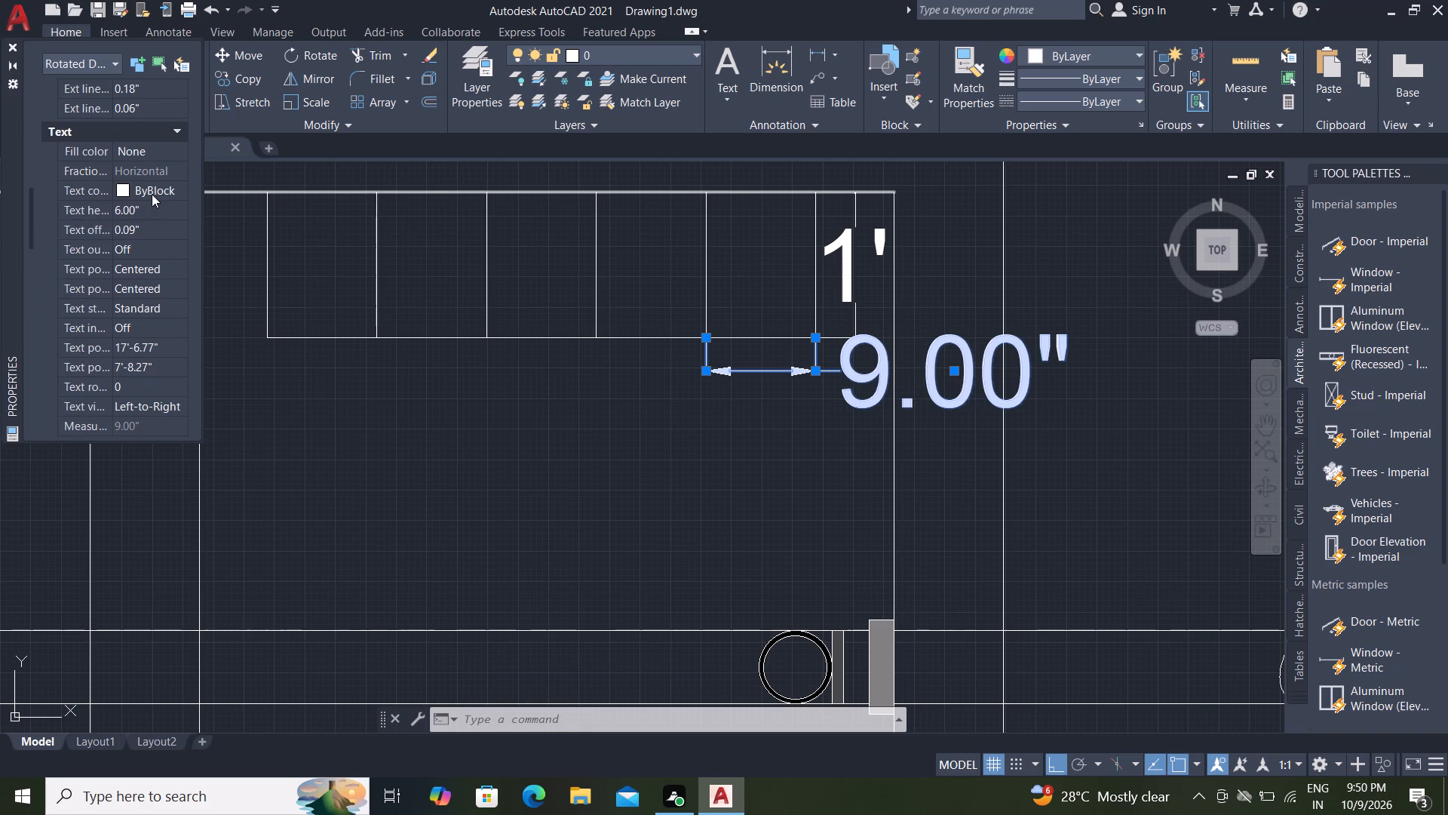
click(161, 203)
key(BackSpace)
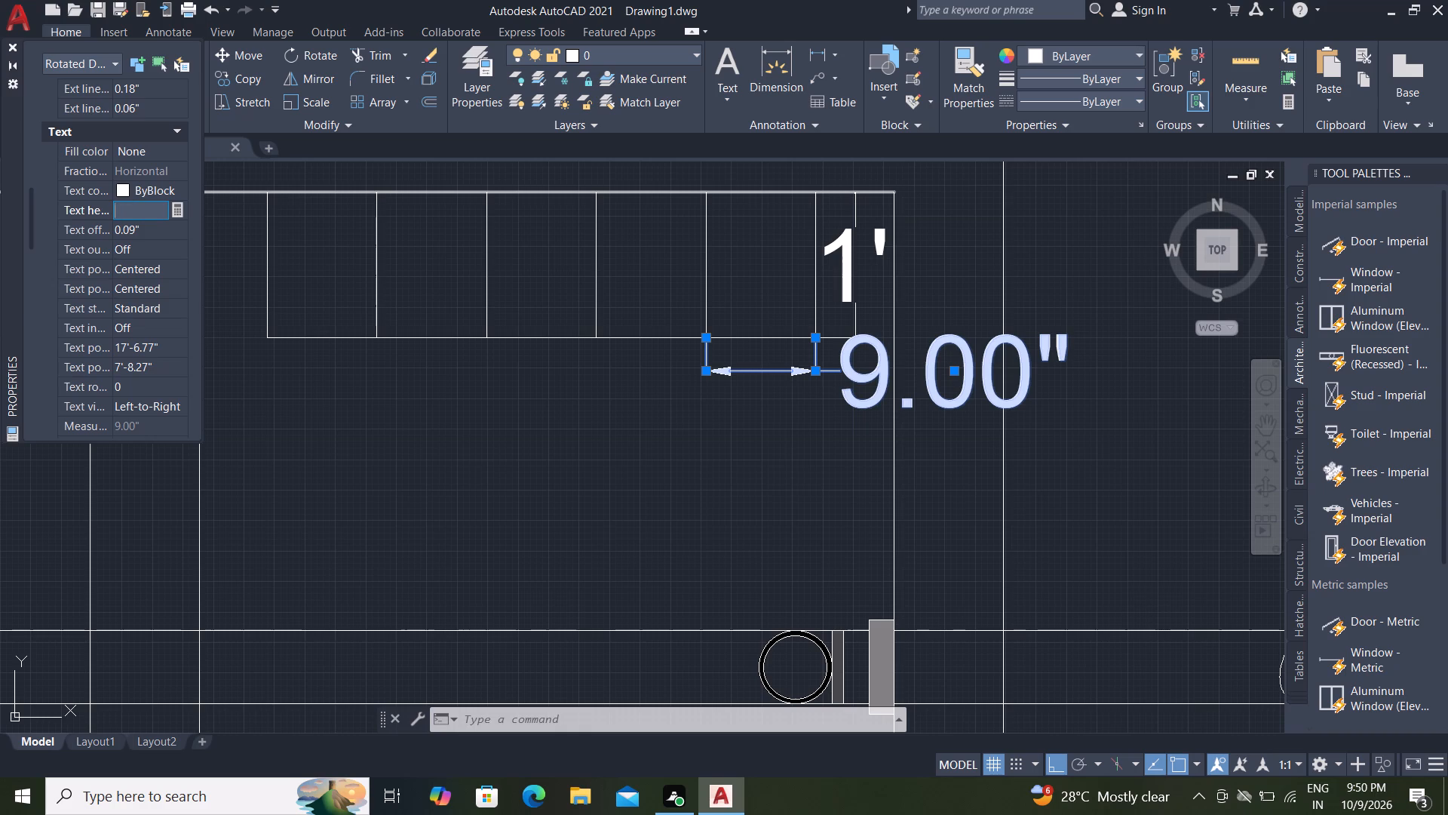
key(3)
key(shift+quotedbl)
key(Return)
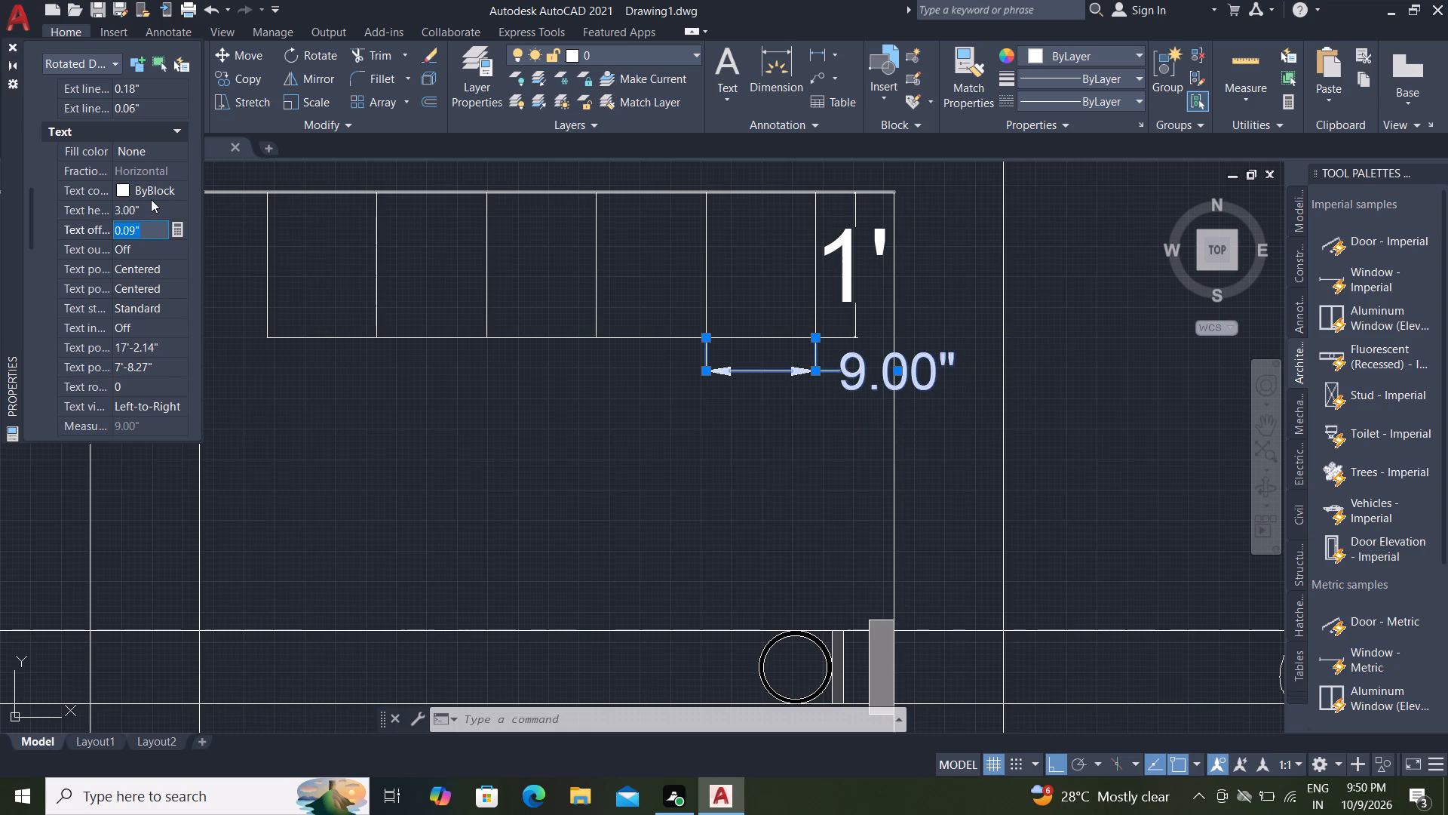
Set the text height of the end cell's width dimension to 2".
click(151, 199)
click(151, 202)
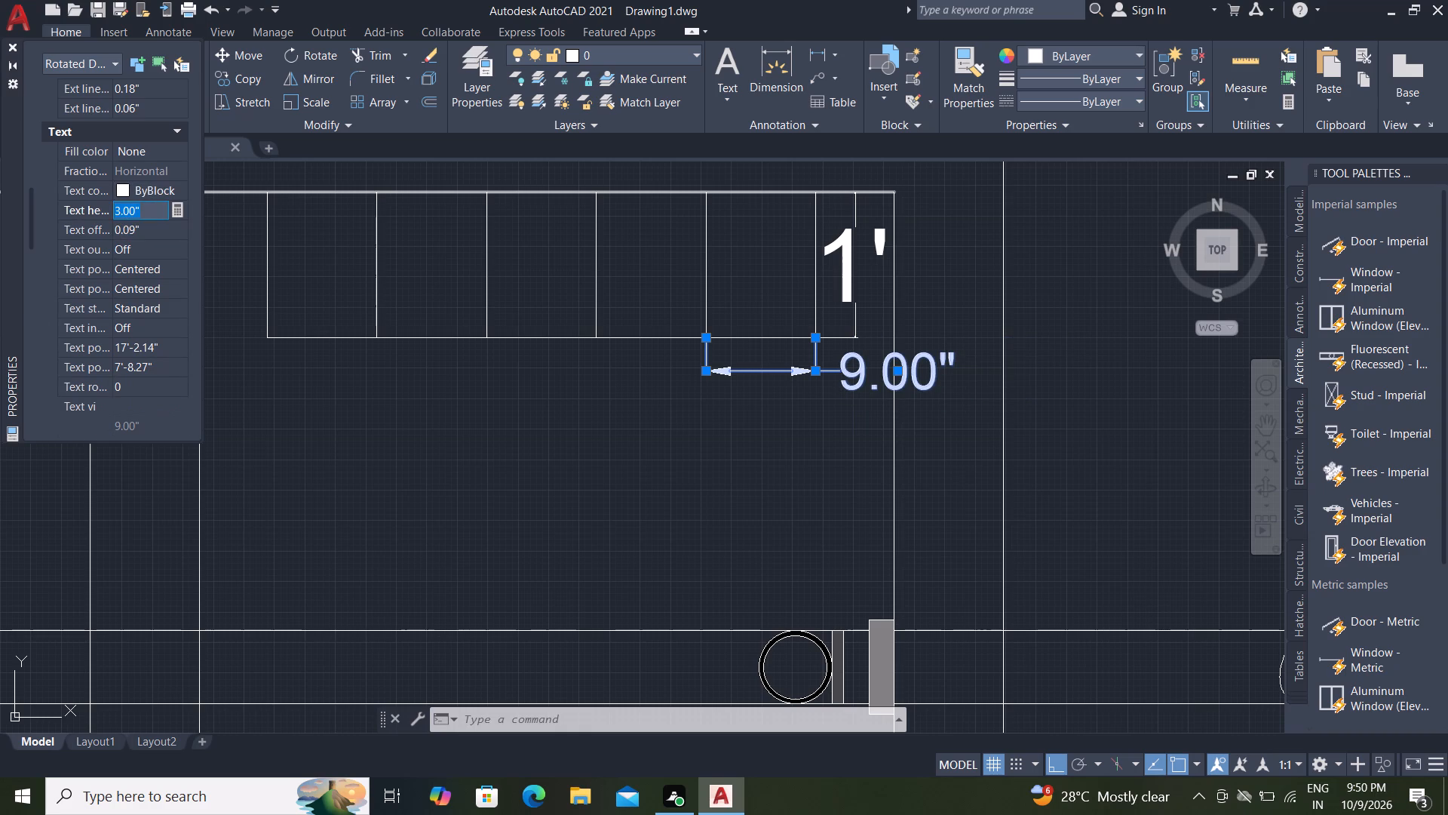
key(BackSpace)
key(2)
key(shift+quotedbl)
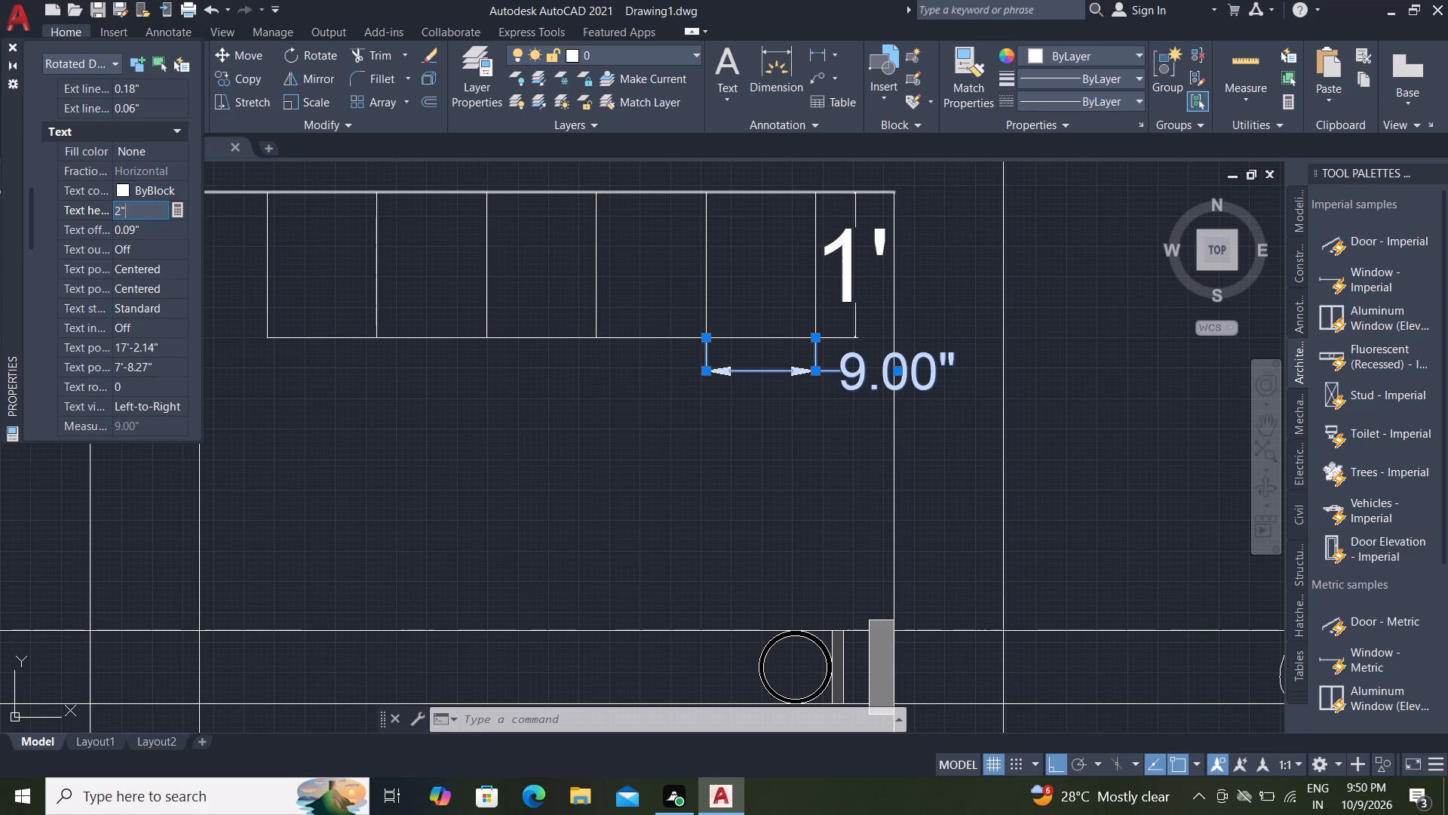
key(Return)
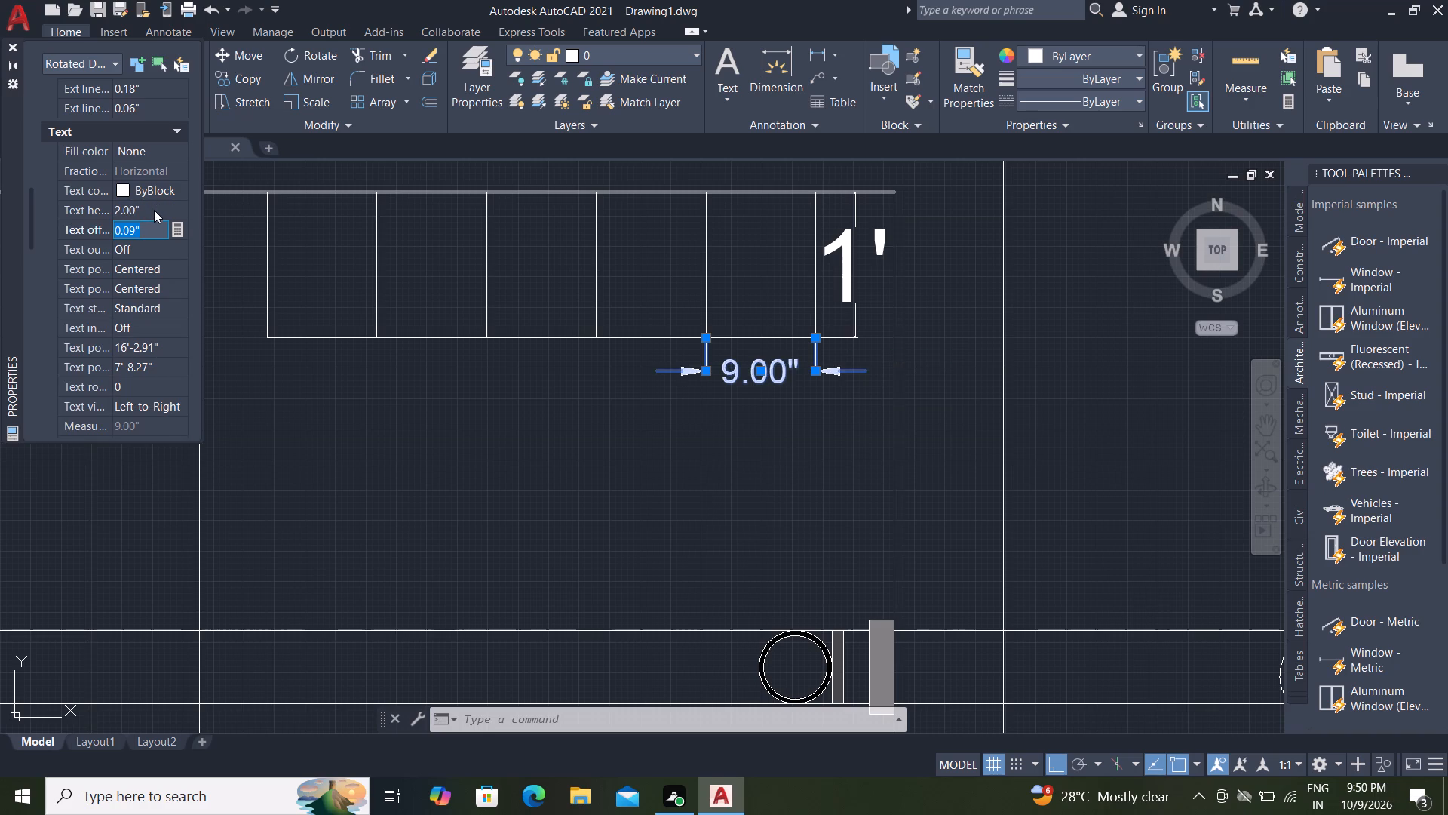
key(Escape)
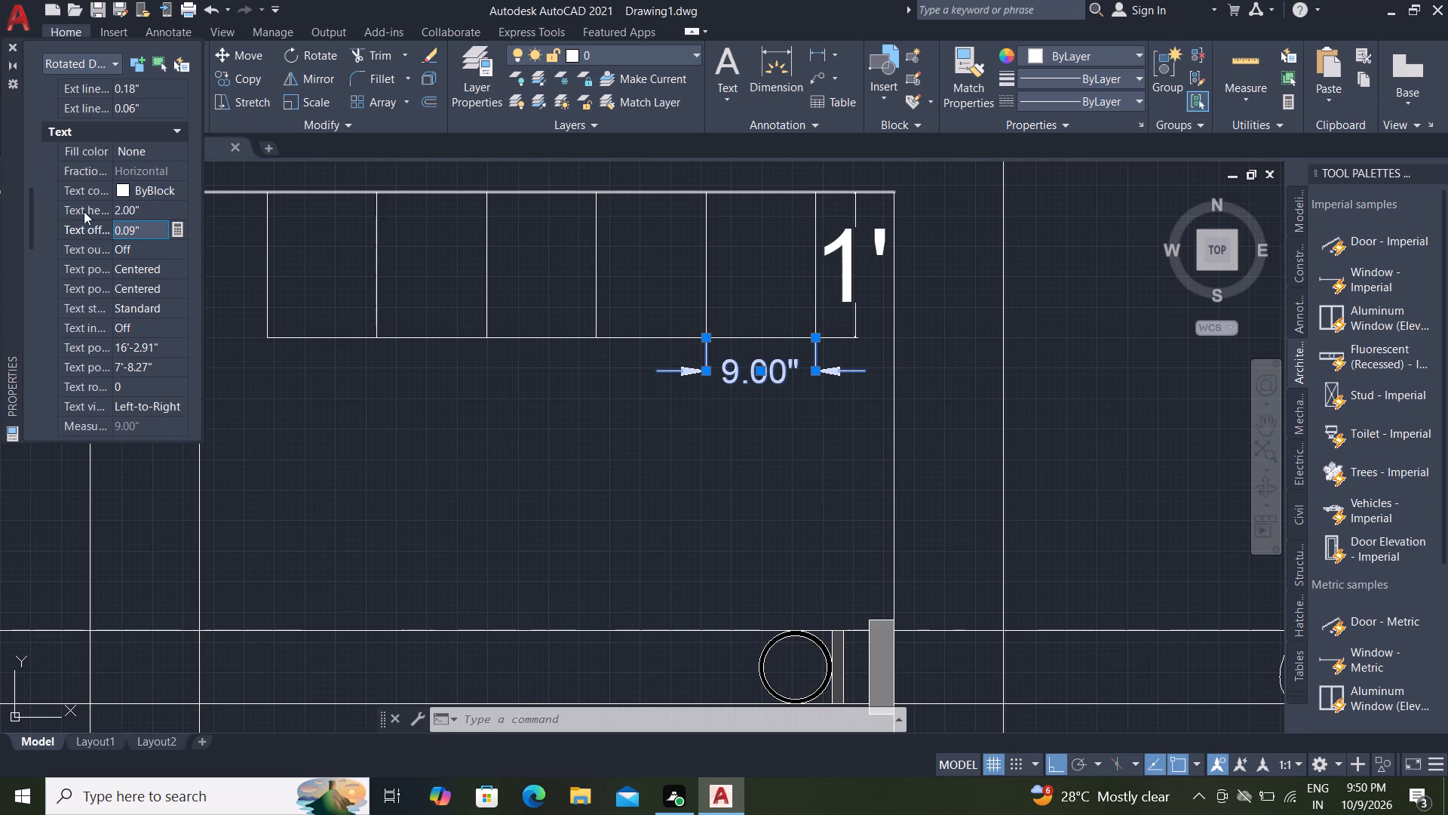
Set the arrow size of the end cell's width dimension to 1", close its properties and deselect it.
scroll(83, 102, up, 3)
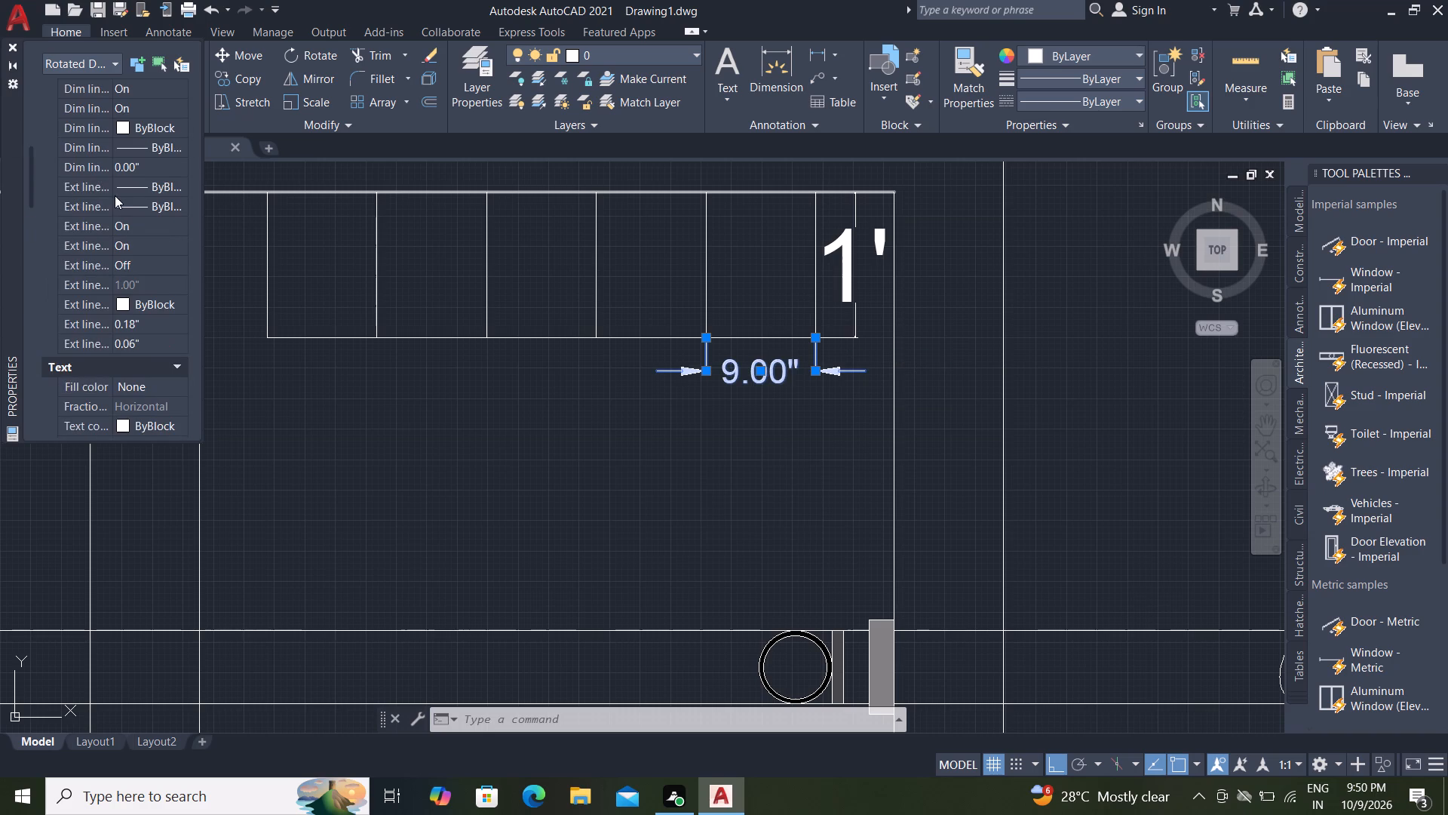
scroll(115, 195, up, 7)
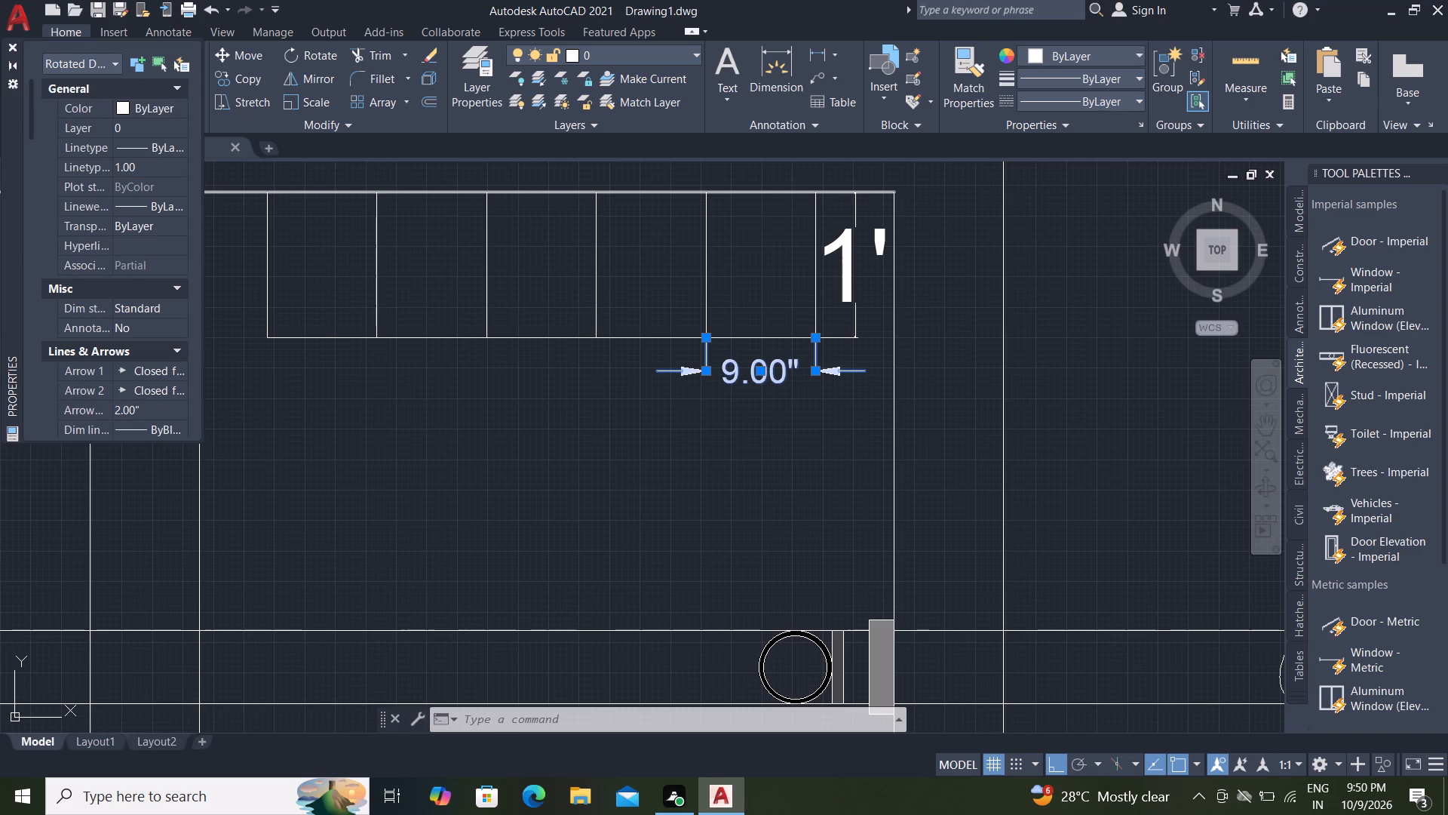
key(Escape)
key(Escape)
key(Escape)
scroll(219, 279, down, 1)
scroll(166, 309, down, 1)
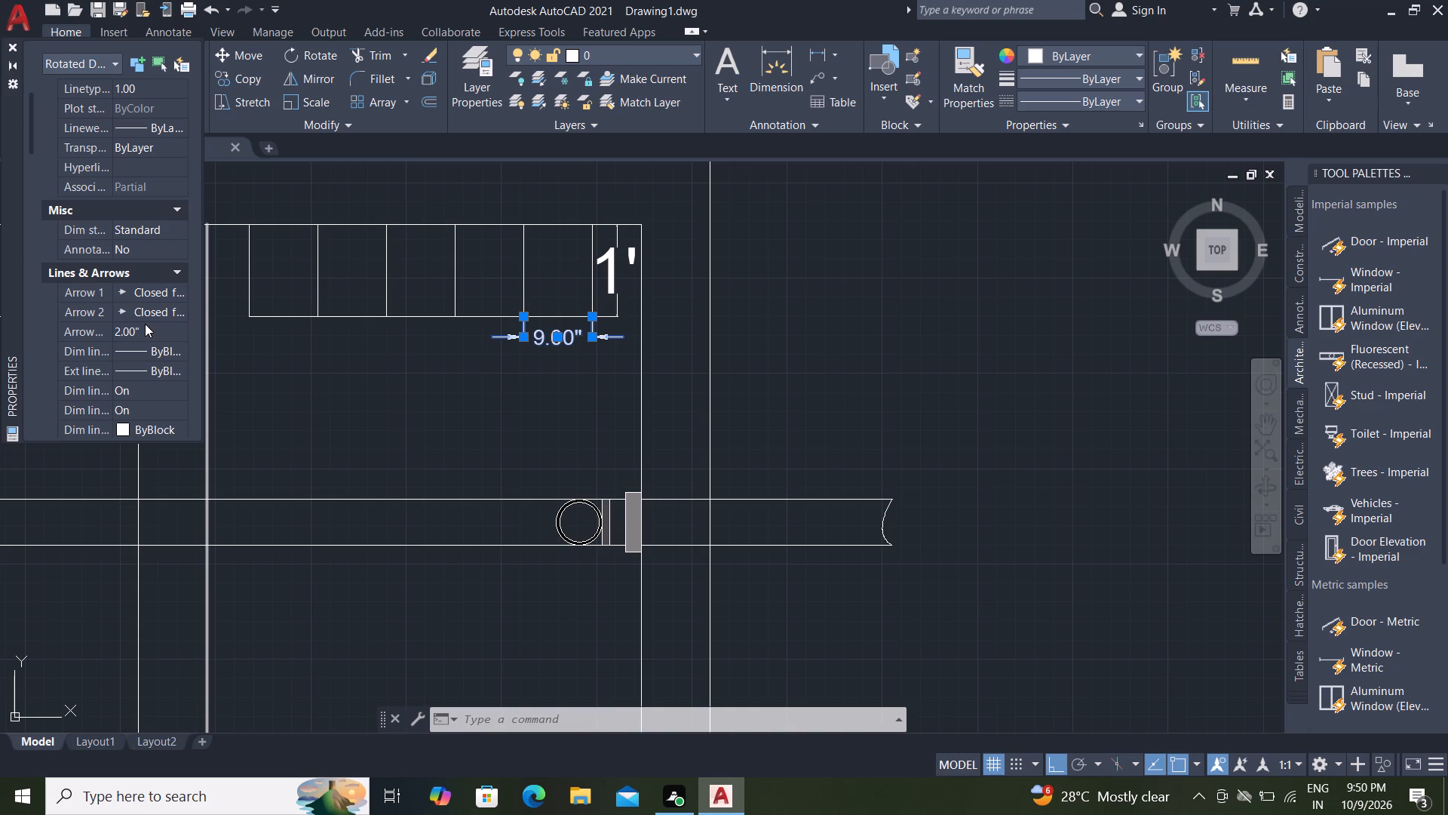
click(145, 323)
key(BackSpace)
text(1")
key(Return)
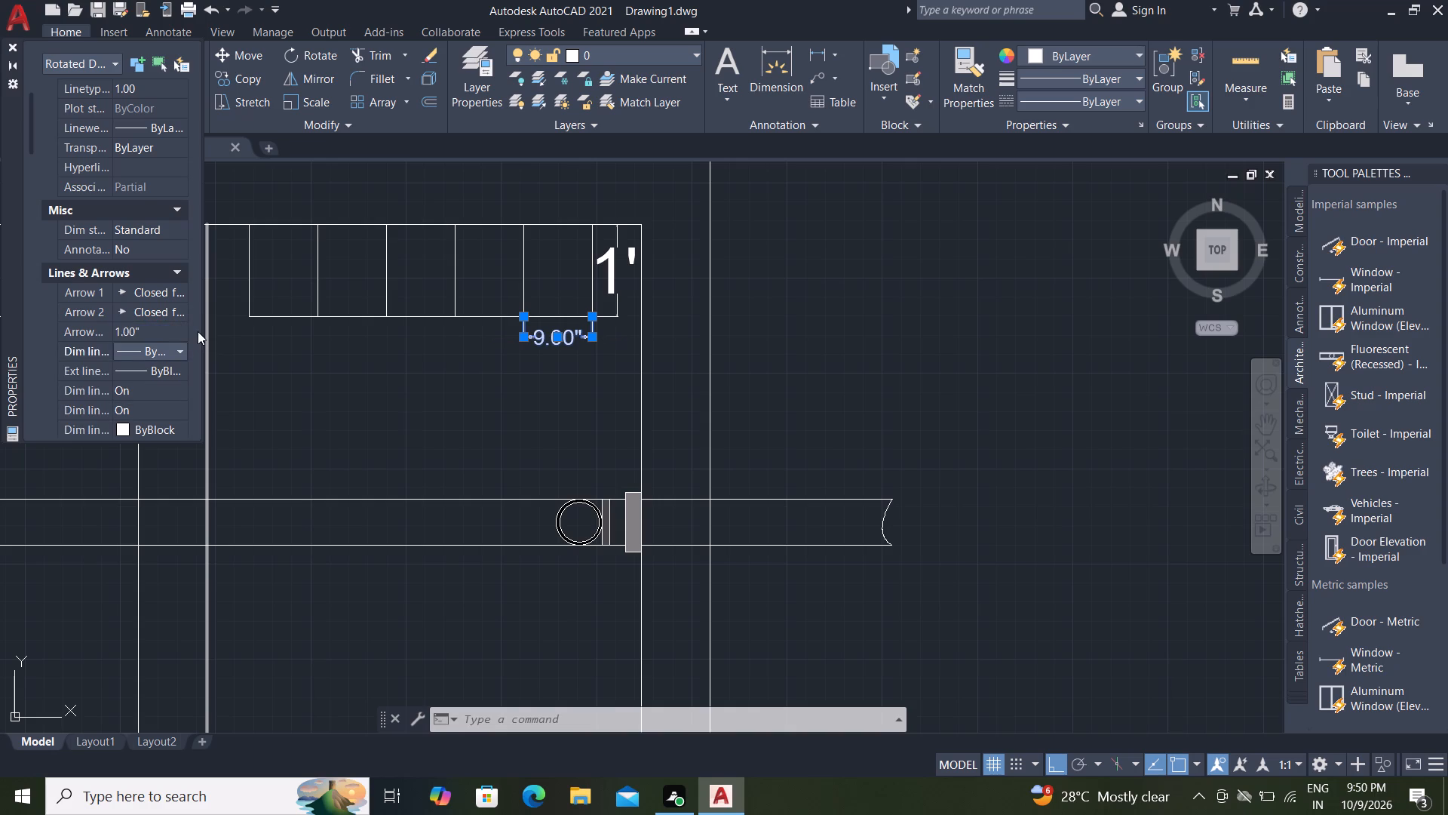
key(Escape)
click(10, 42)
key(Escape)
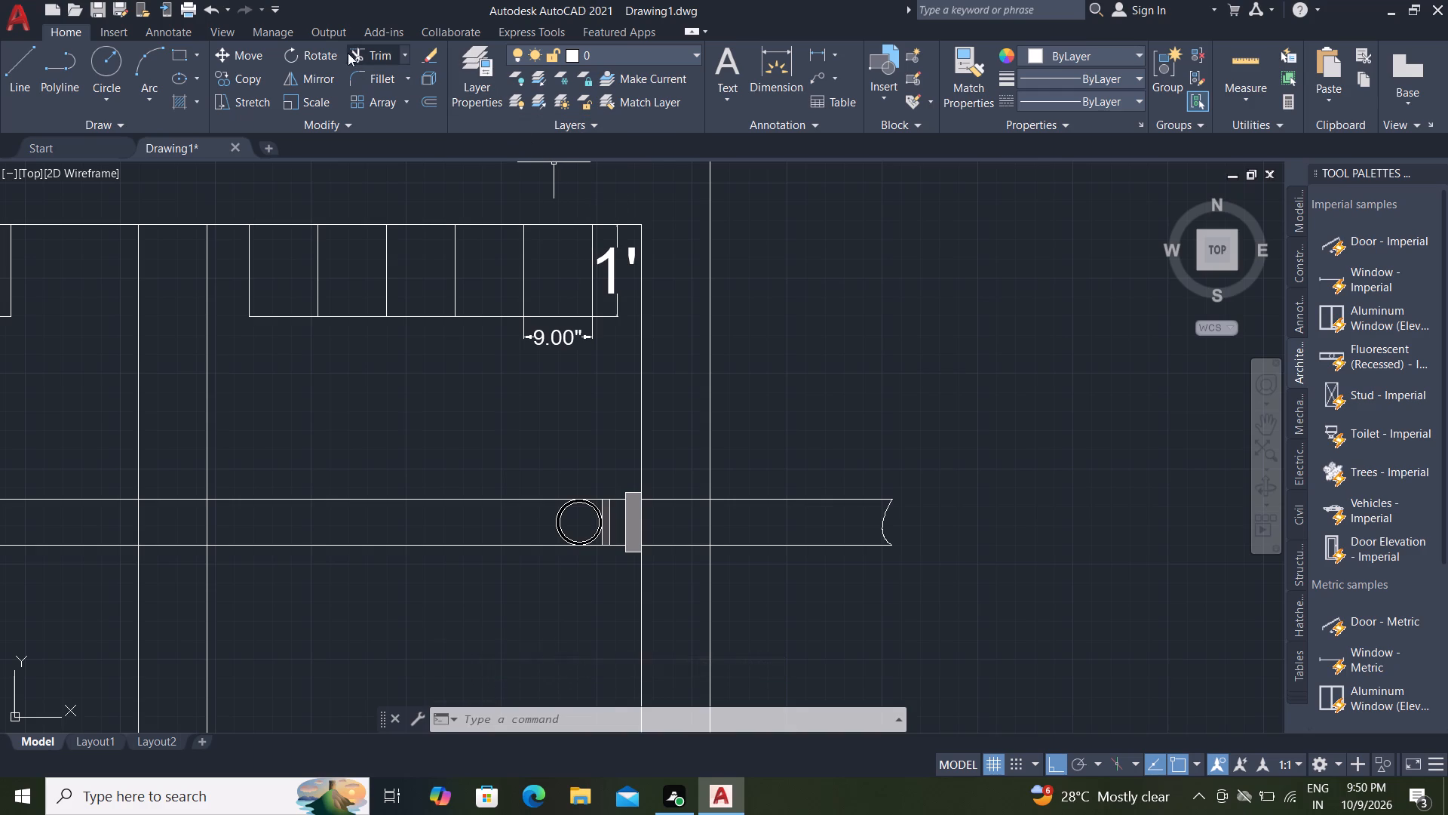
Dimension the width of the cell next to the end cell, in line with the existing width dimension.
click(814, 53)
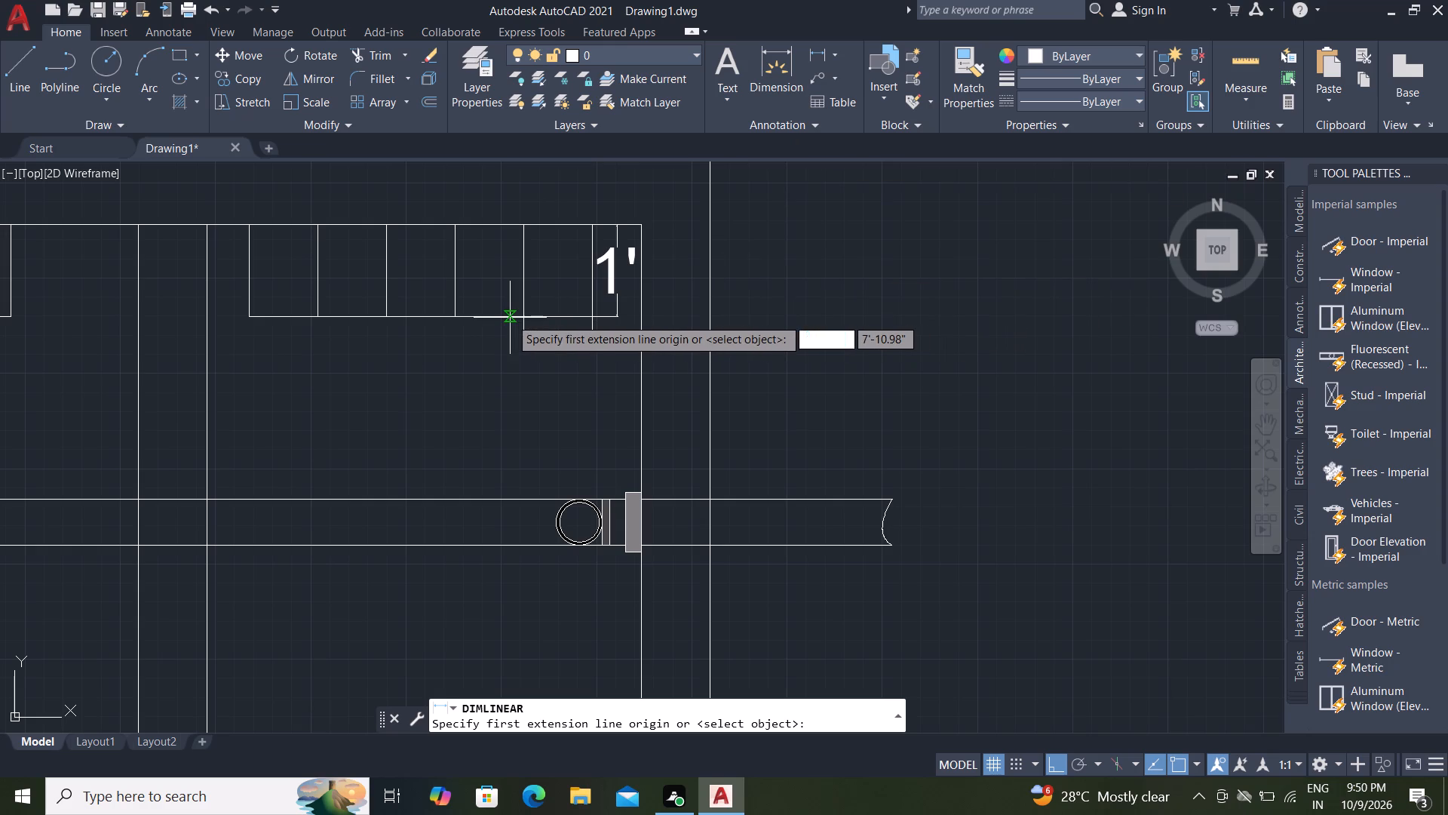
scroll(510, 318, up, 2)
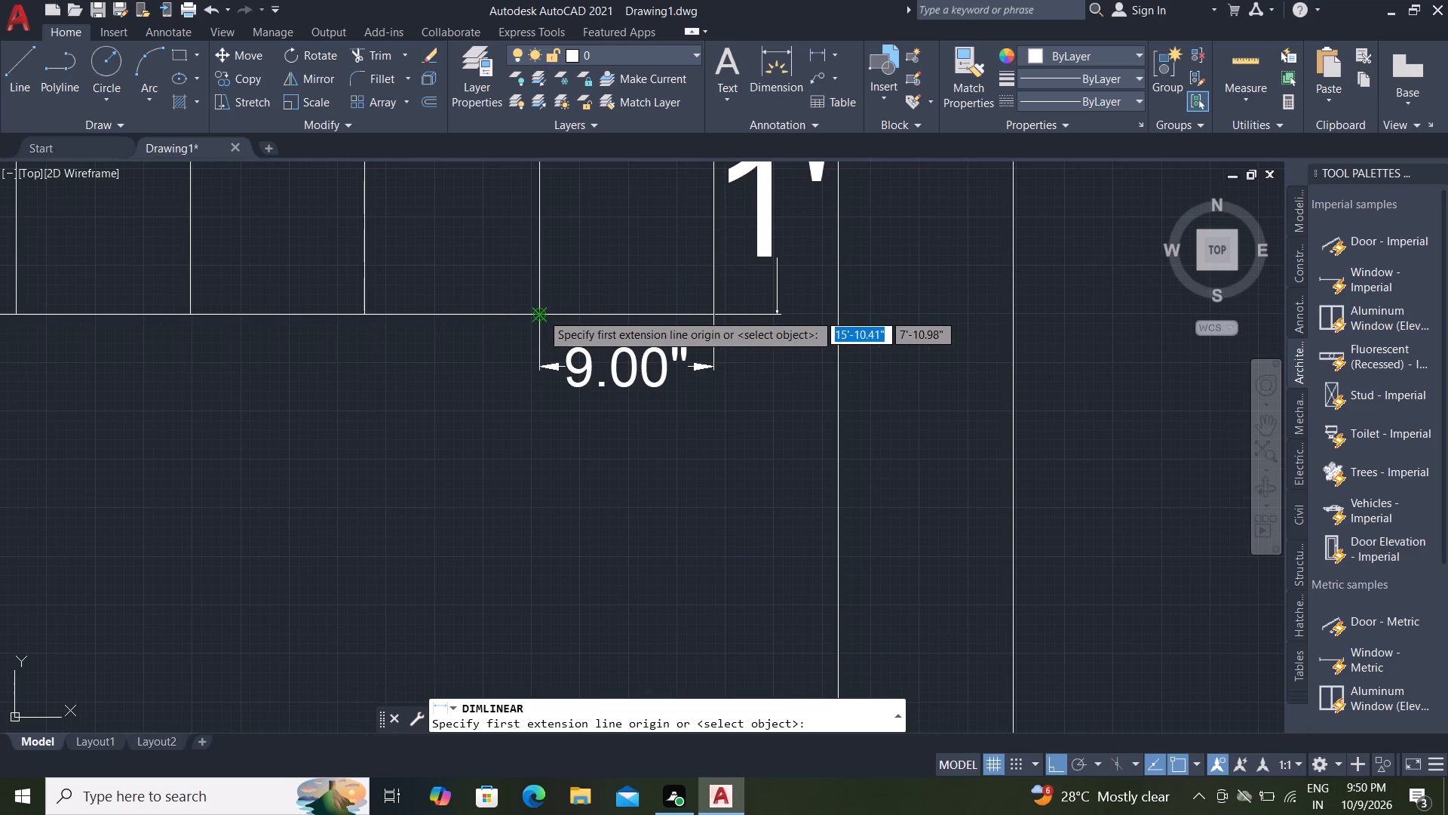
click(541, 313)
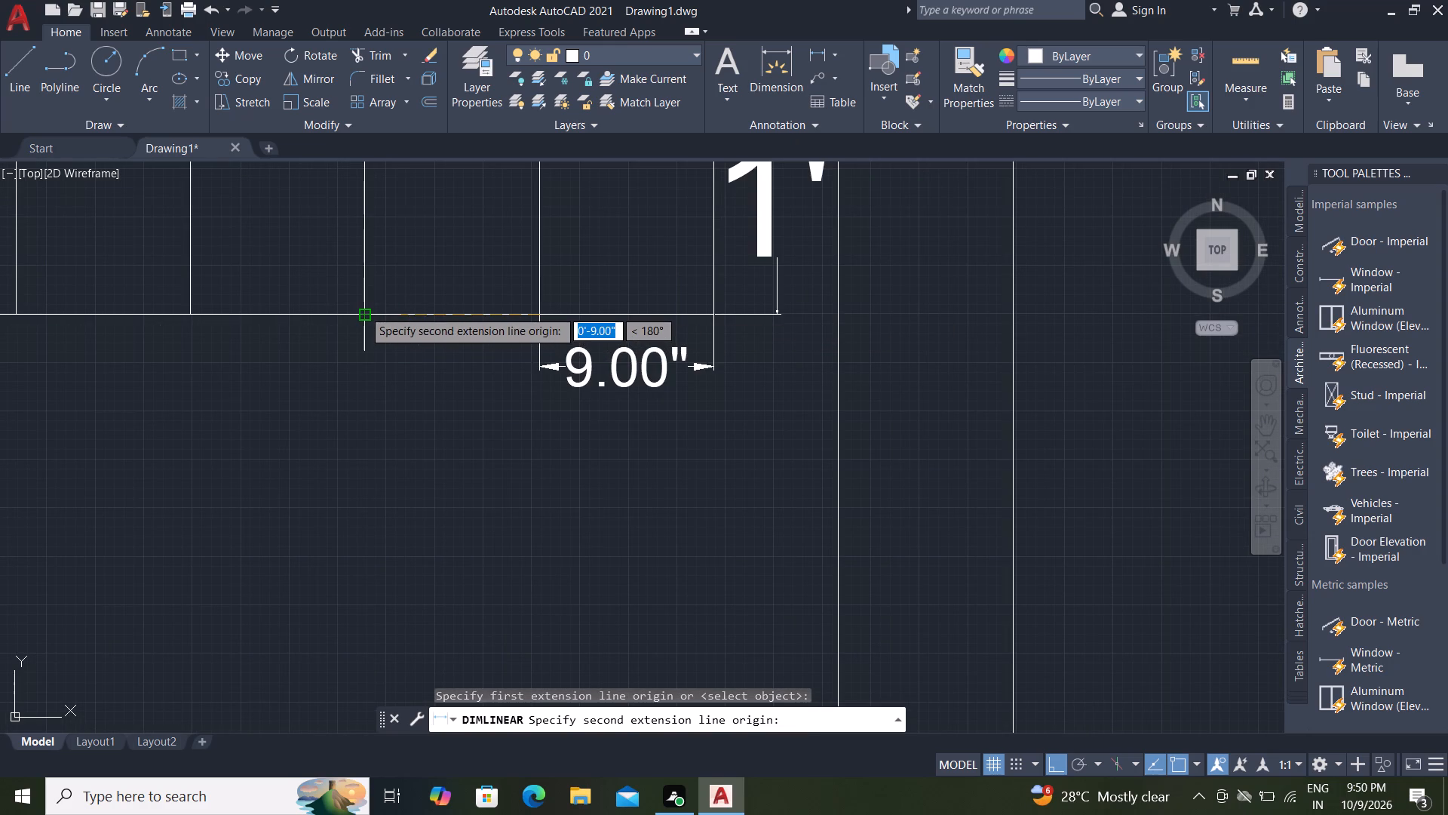
click(363, 309)
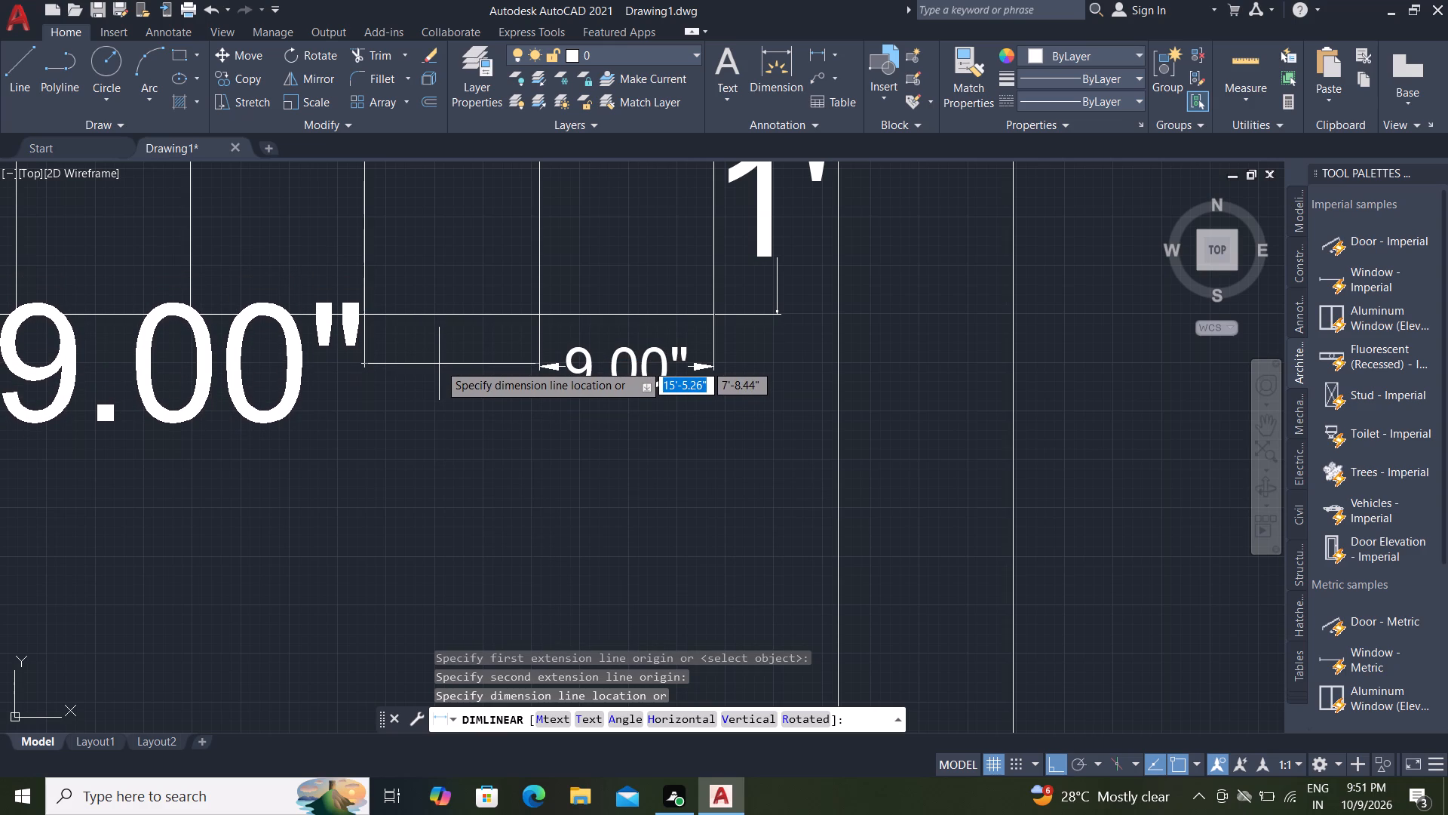
click(439, 368)
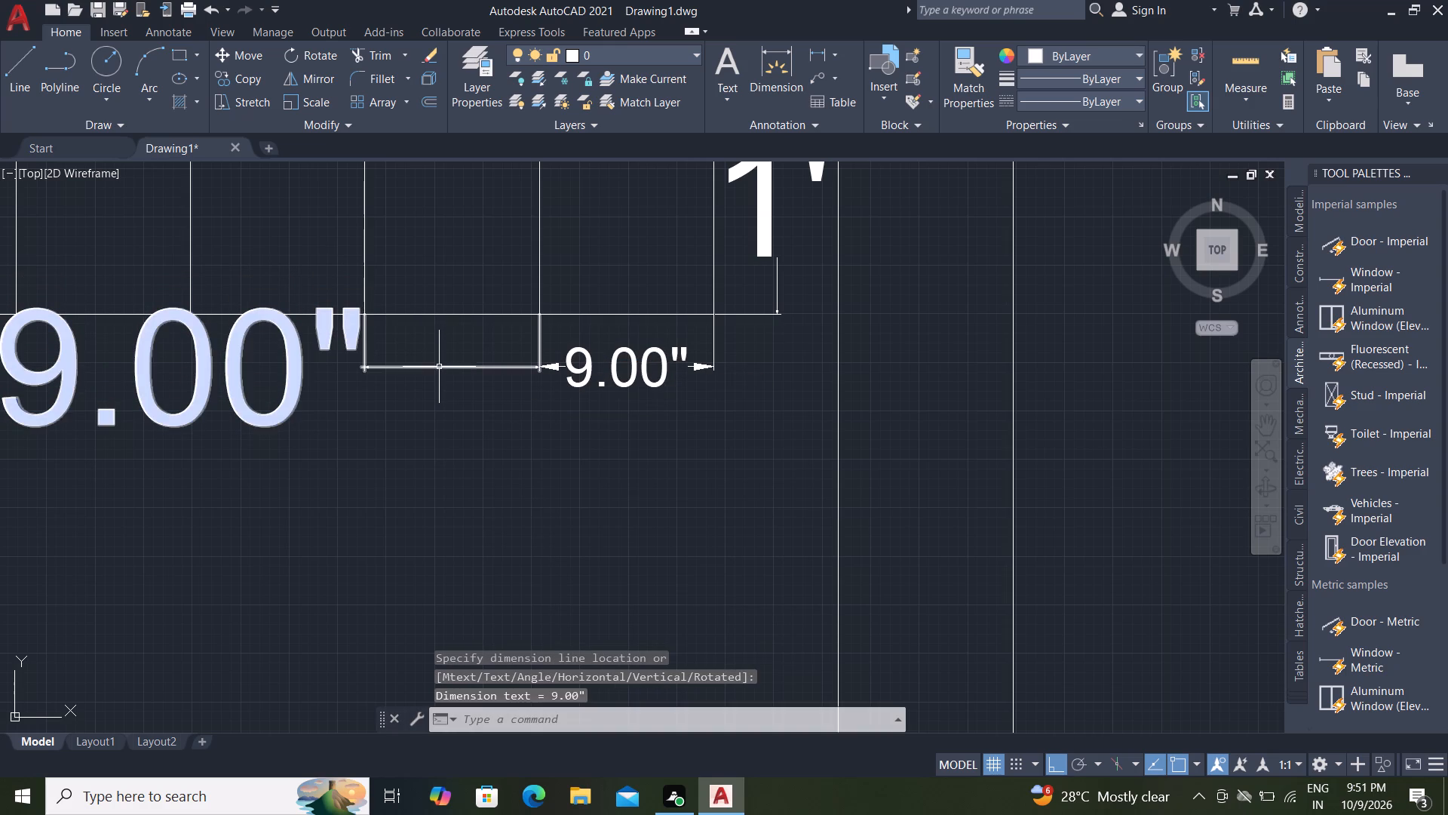
Match the properties of the end cell's width dimension onto the width dimension of the second cell.
click(977, 74)
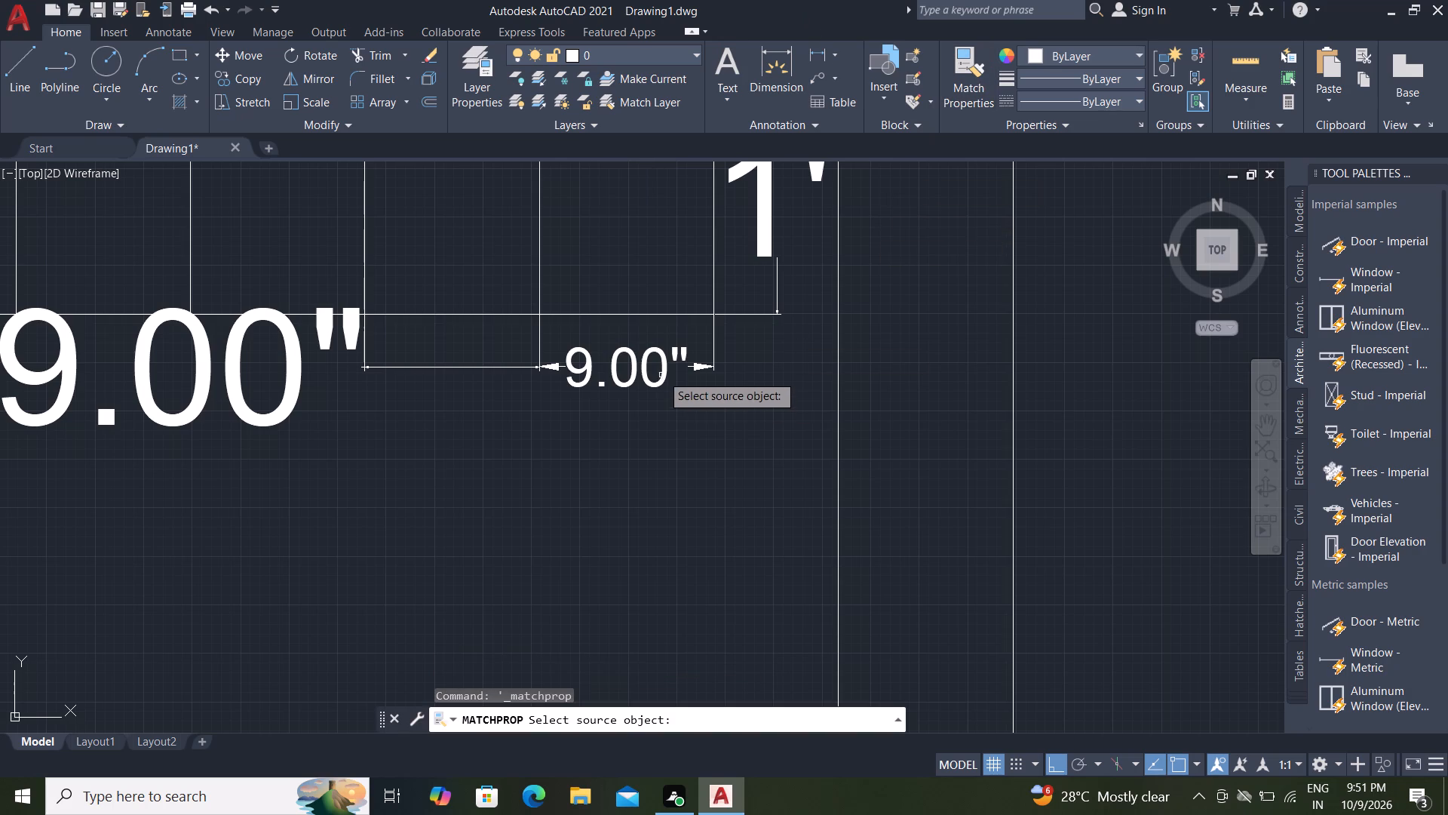
click(661, 373)
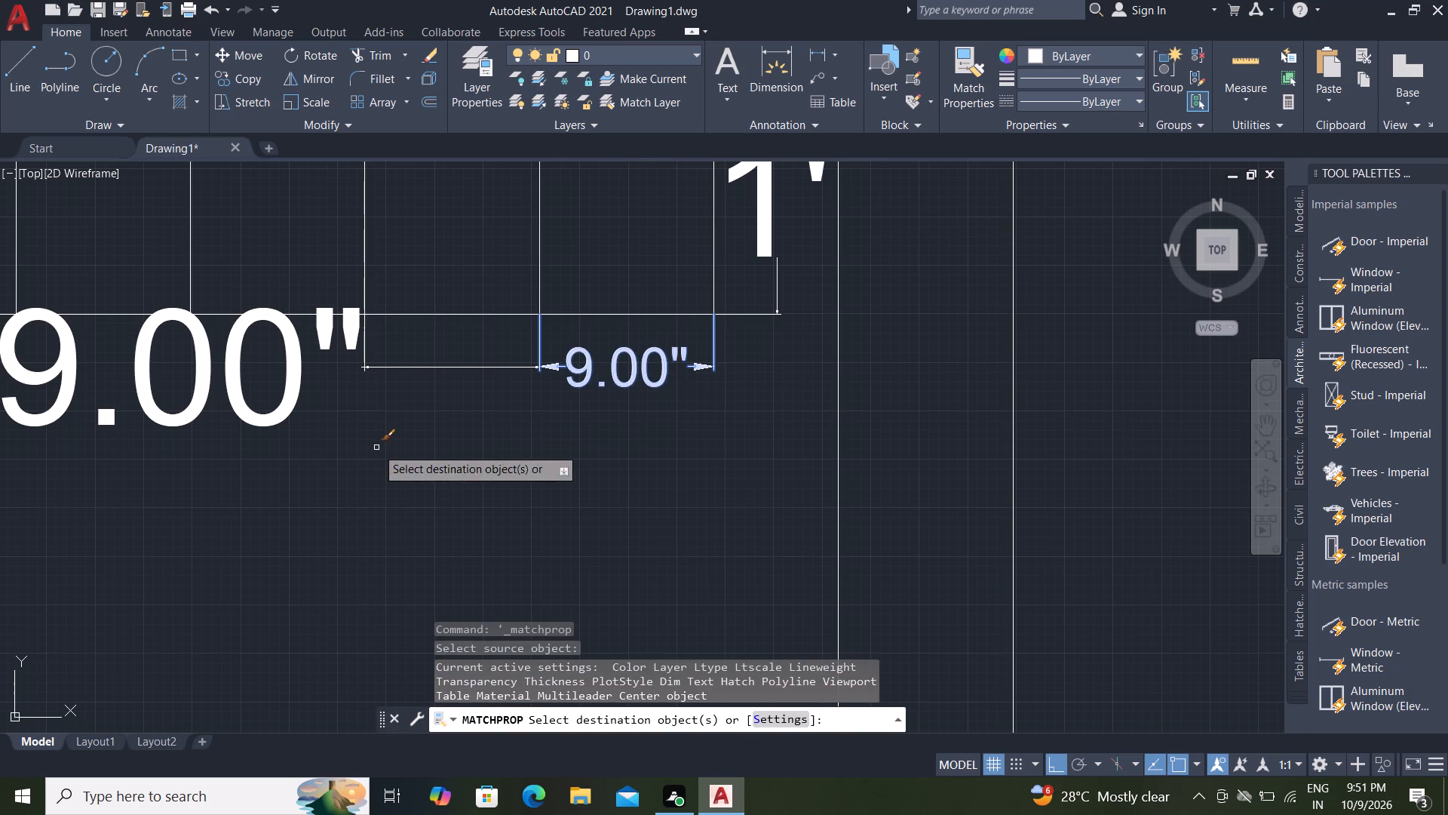
click(348, 336)
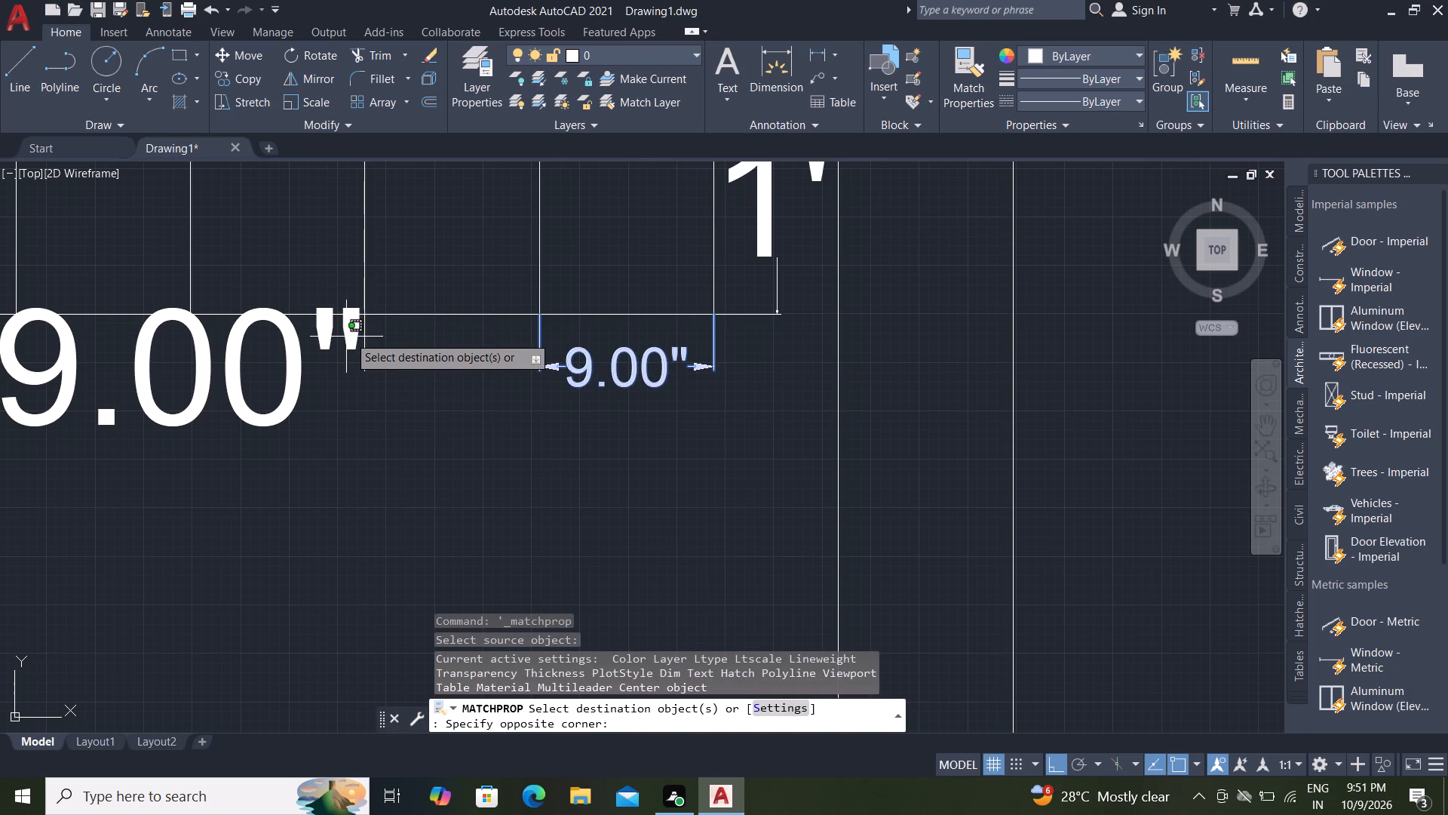
click(308, 355)
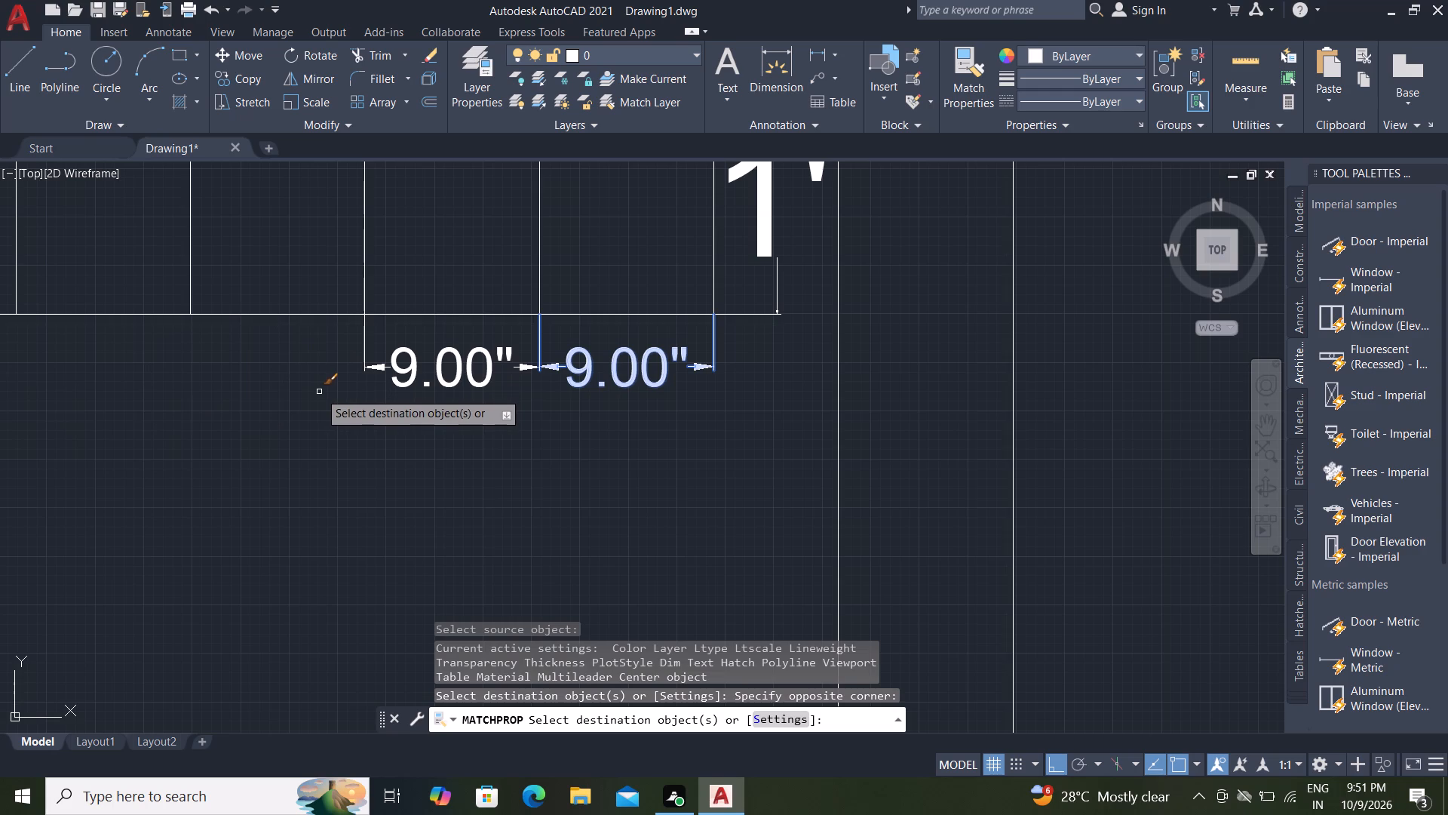
key(Escape)
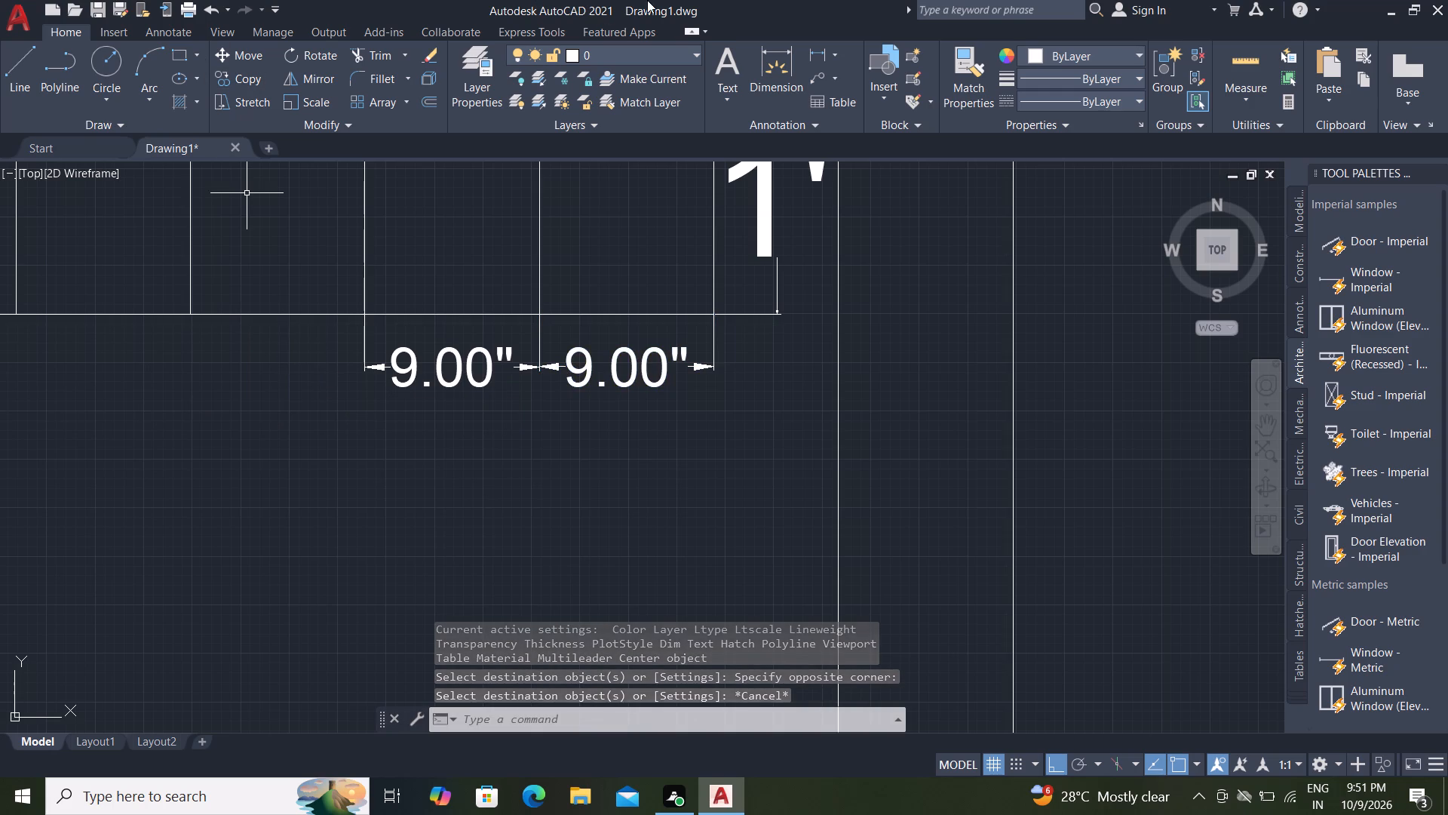
Add a linear dimension for the width of the third cell from the end, in line with the existing width dimensions.
click(814, 50)
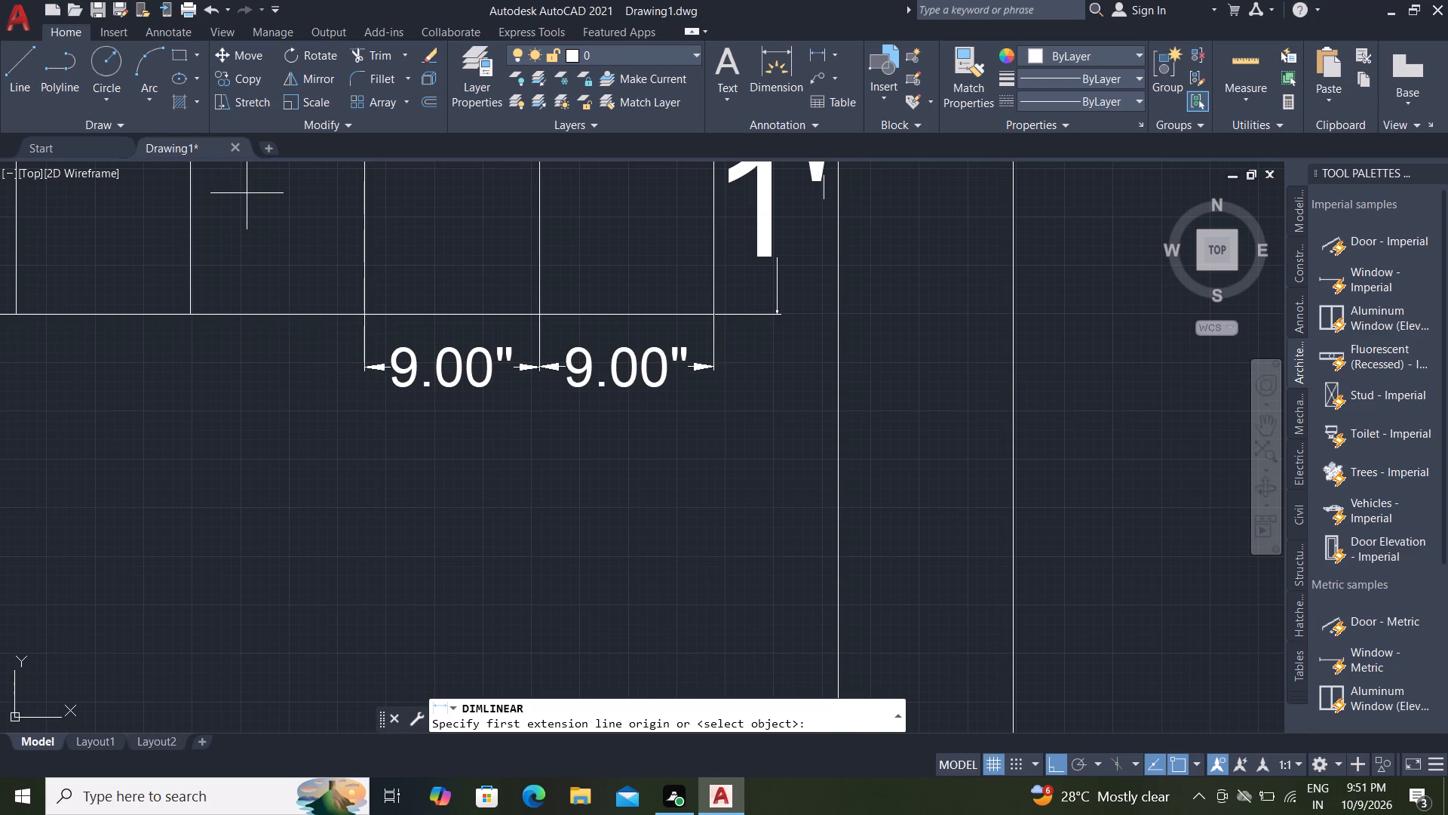
scroll(4, 401, down, 1)
middle_drag(173, 368, 348, 363)
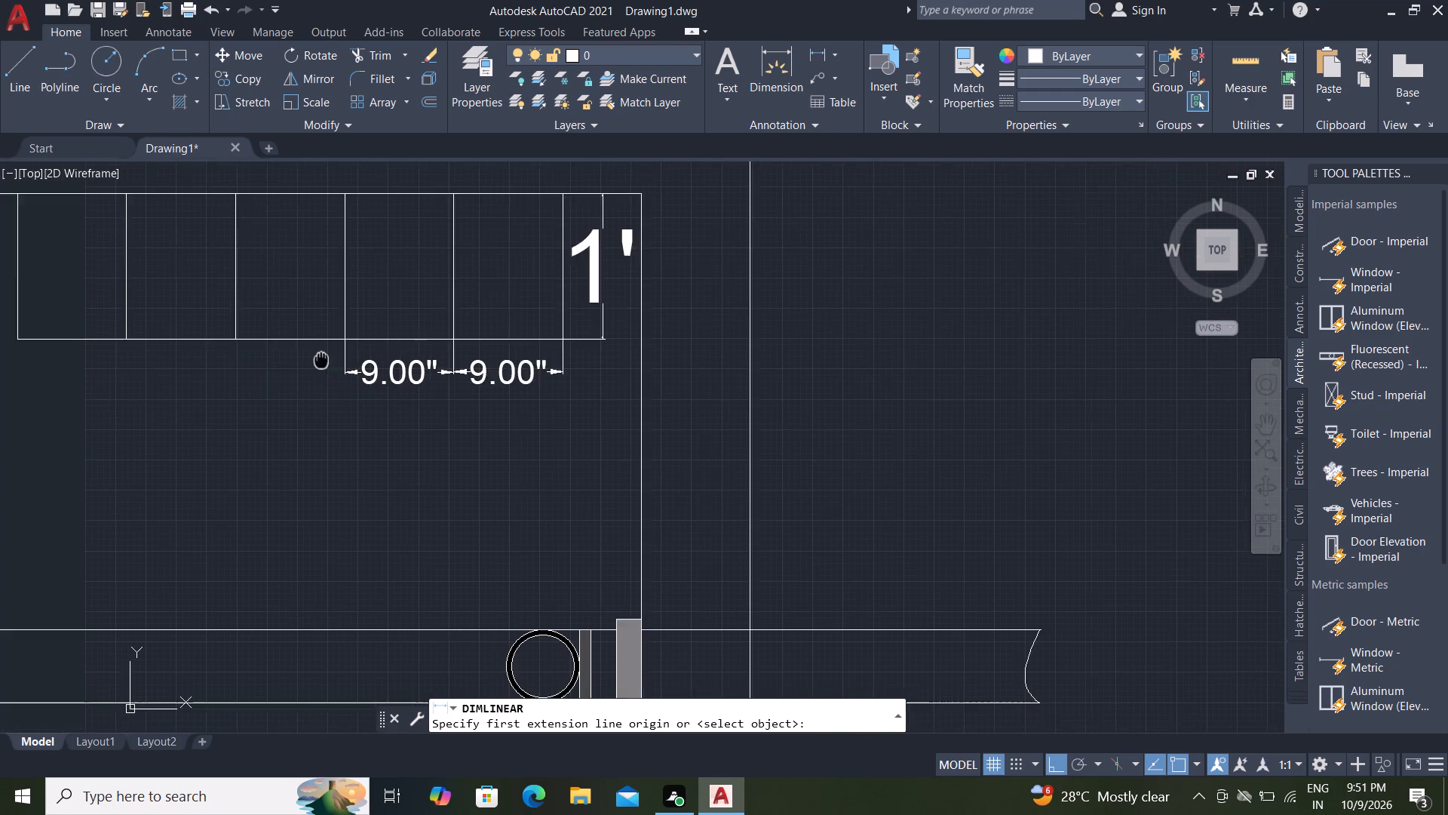
middle_drag(348, 363, 348, 364)
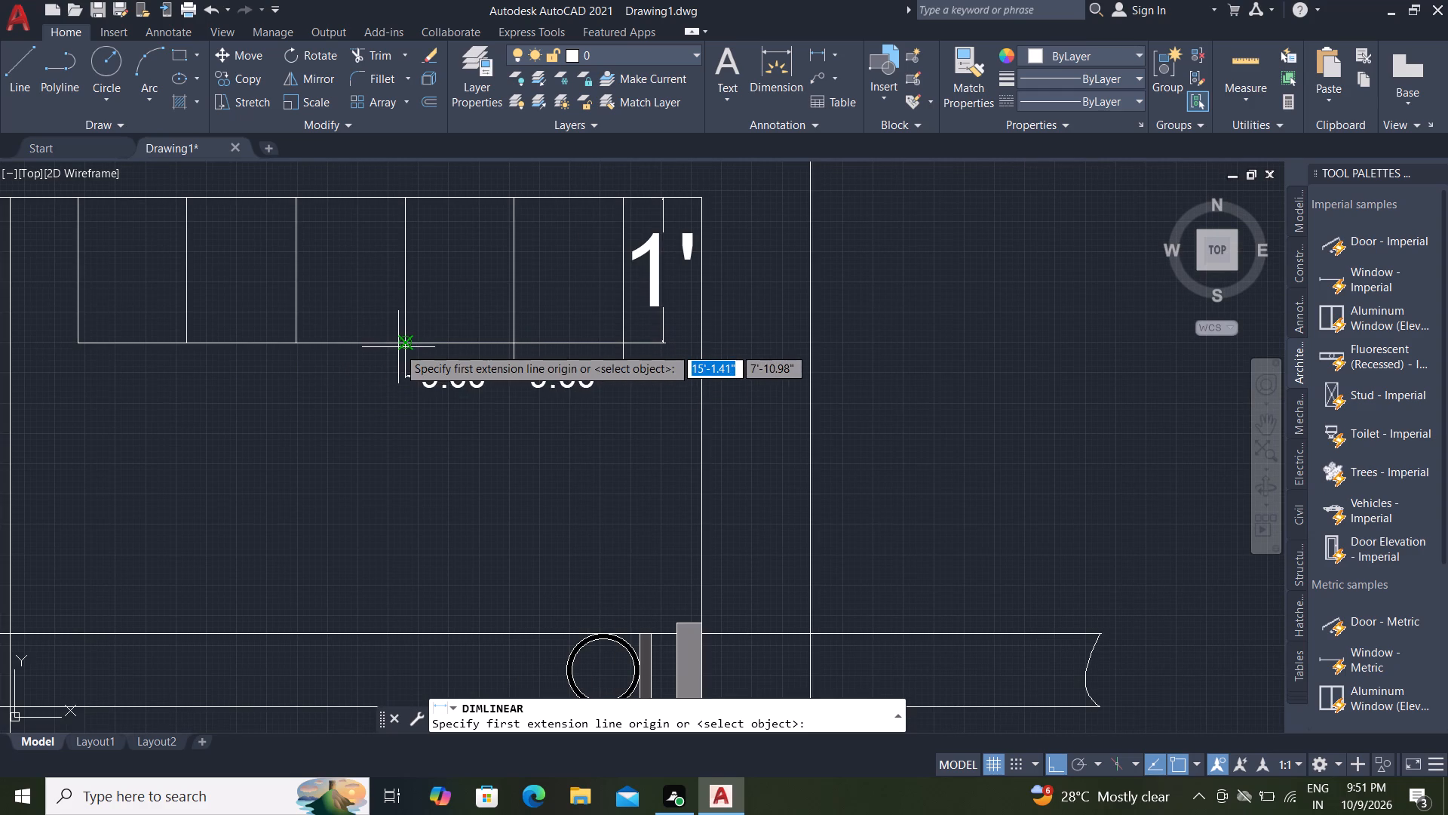
scroll(398, 347, up, 1)
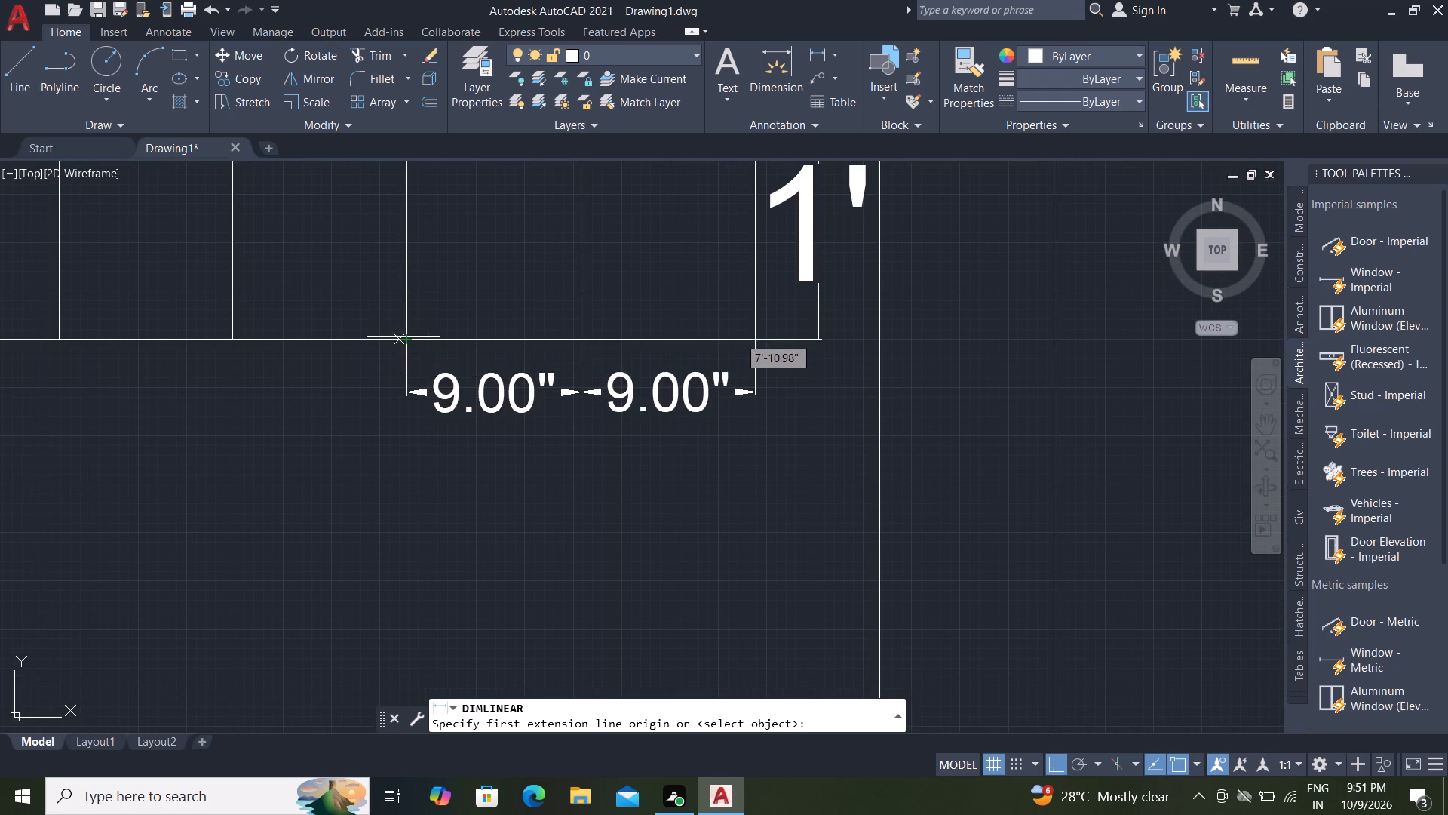
click(405, 336)
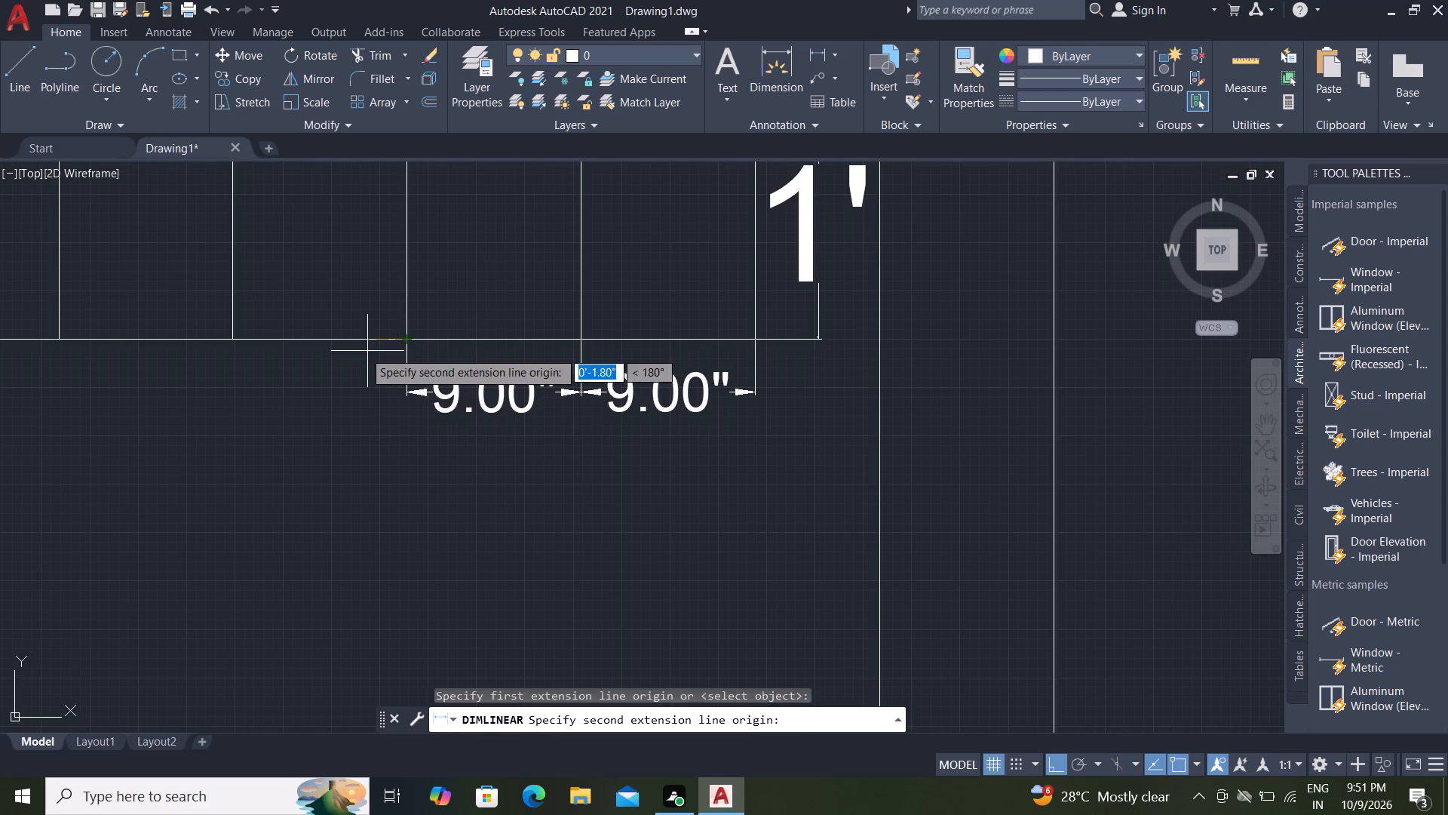
click(237, 341)
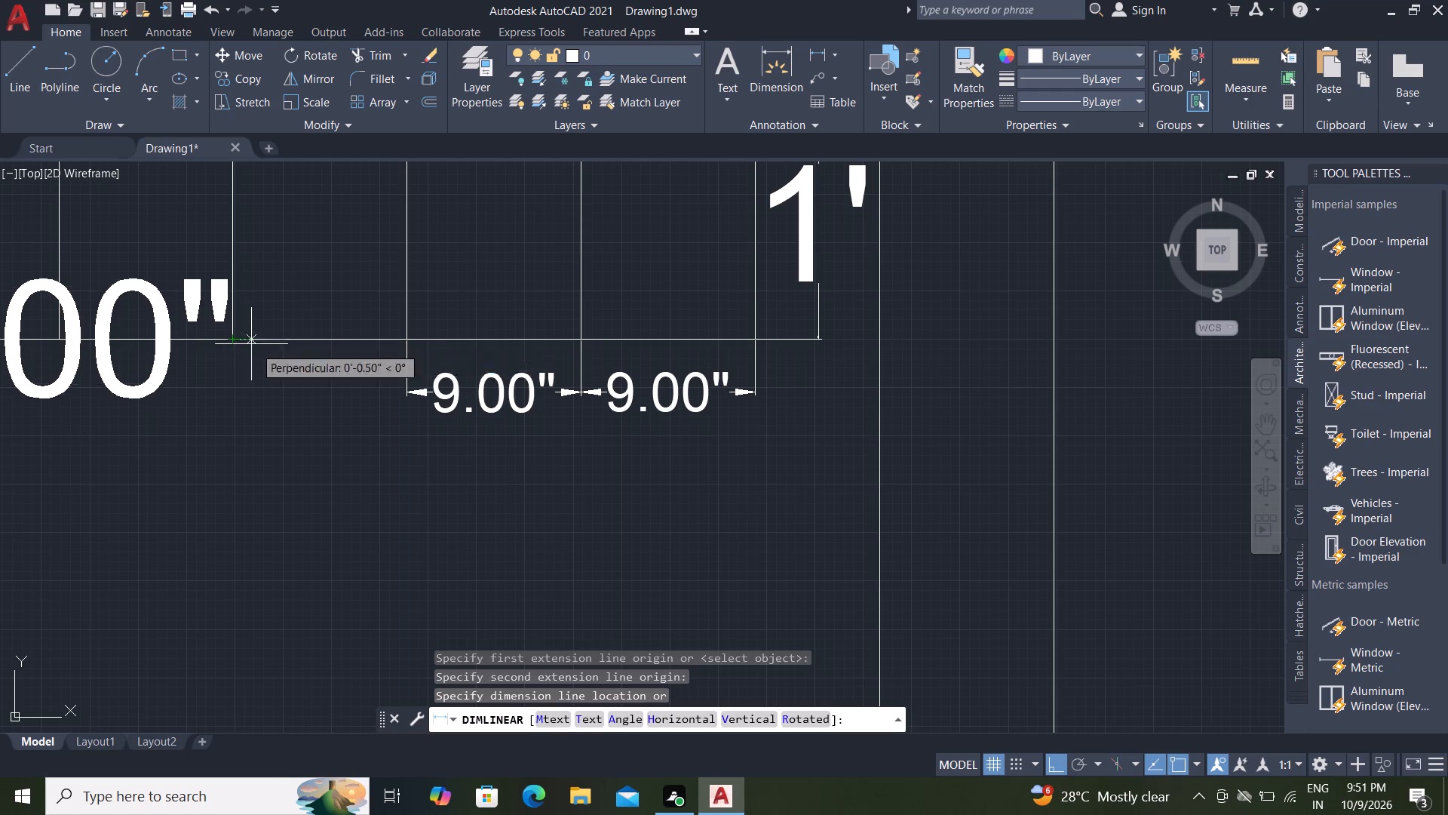
scroll(396, 388, up, 4)
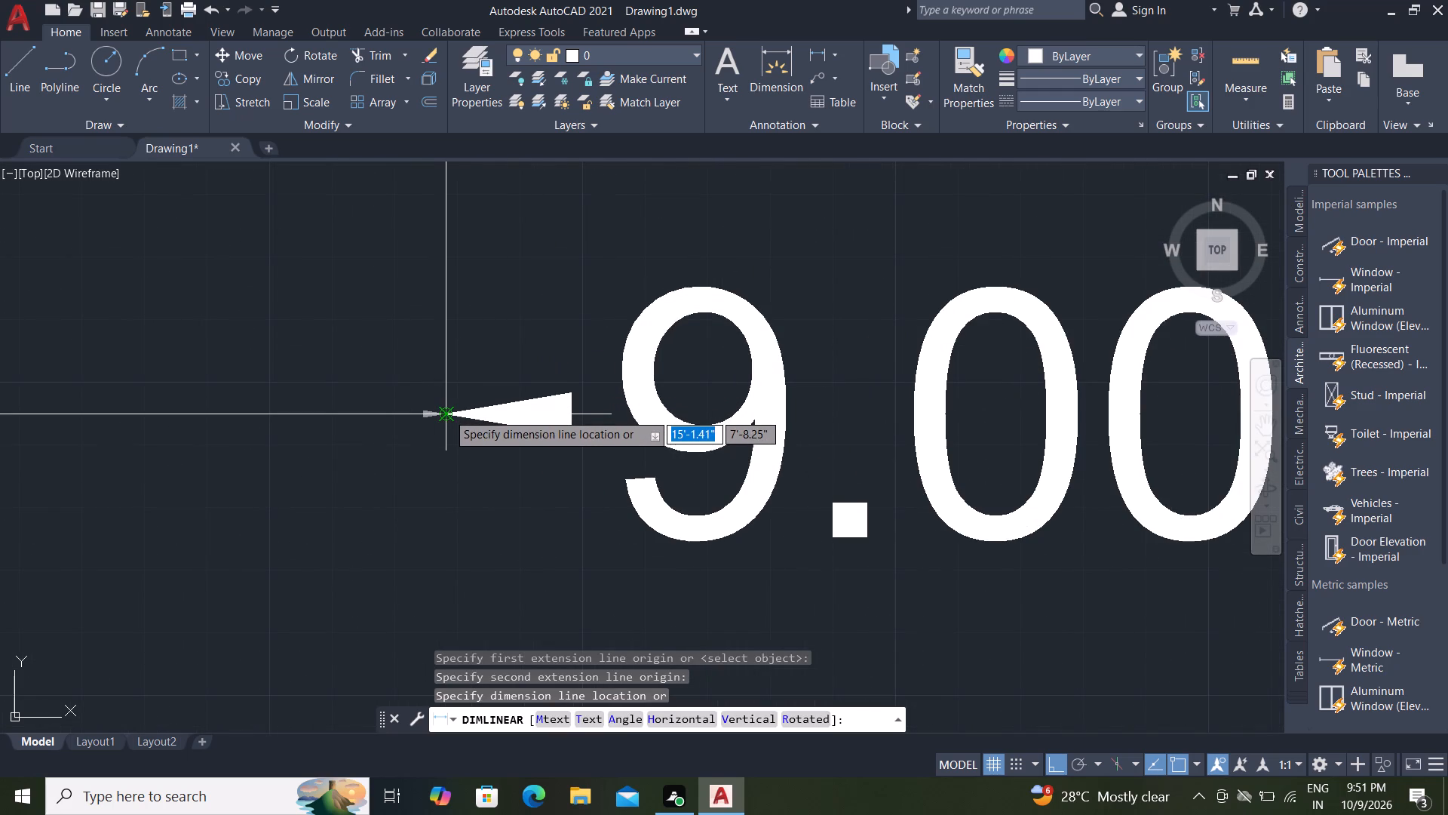
click(448, 413)
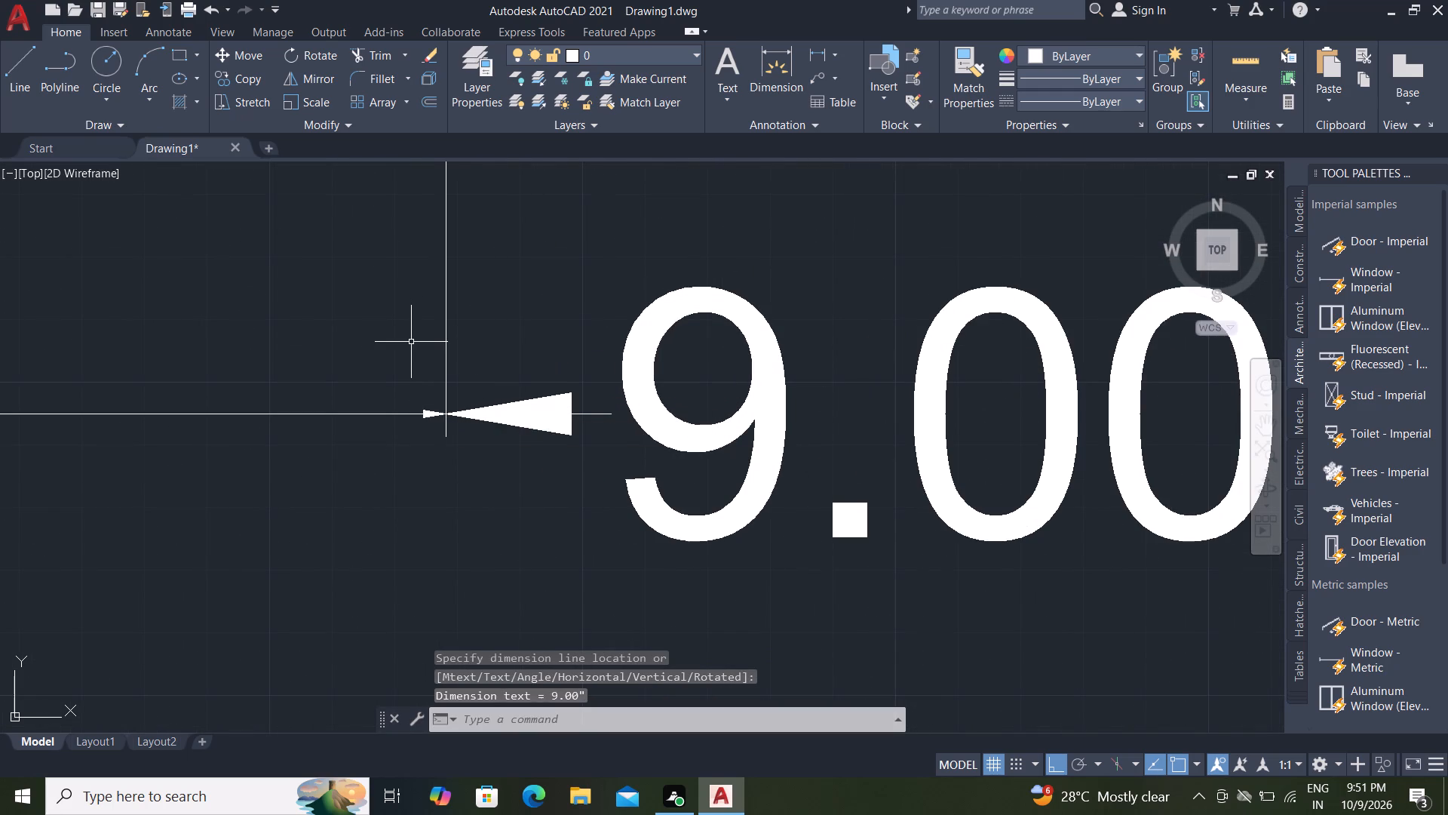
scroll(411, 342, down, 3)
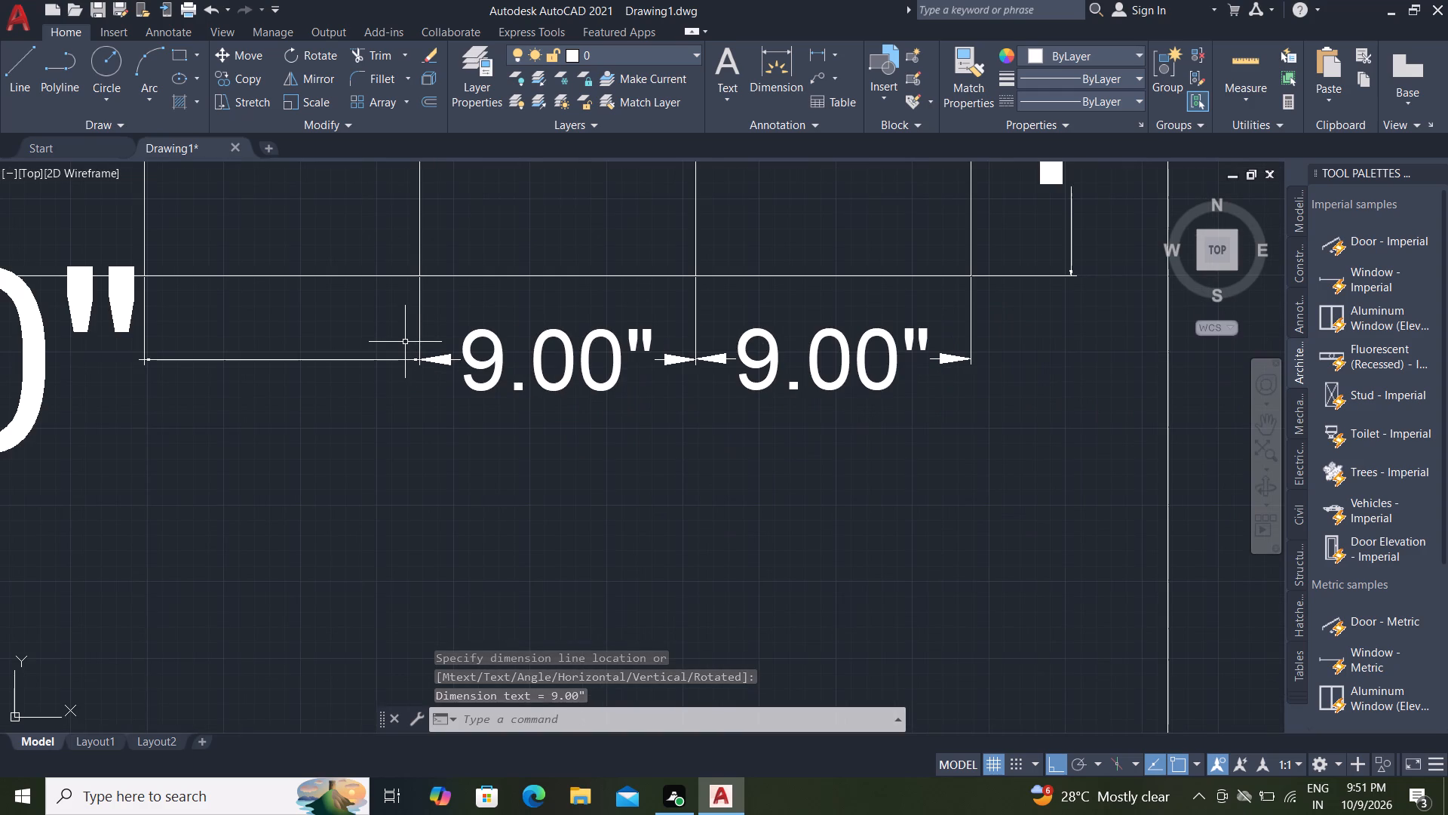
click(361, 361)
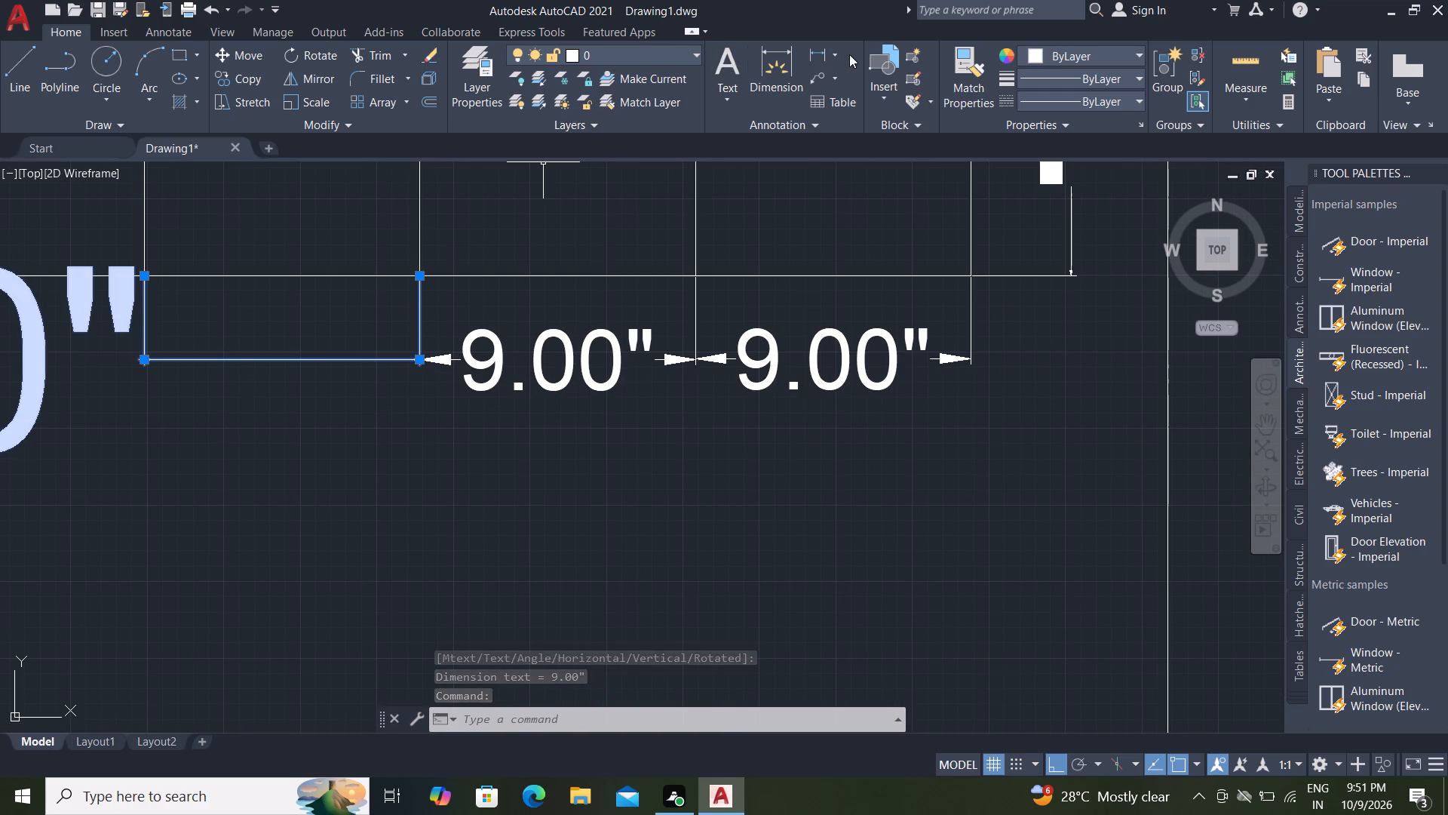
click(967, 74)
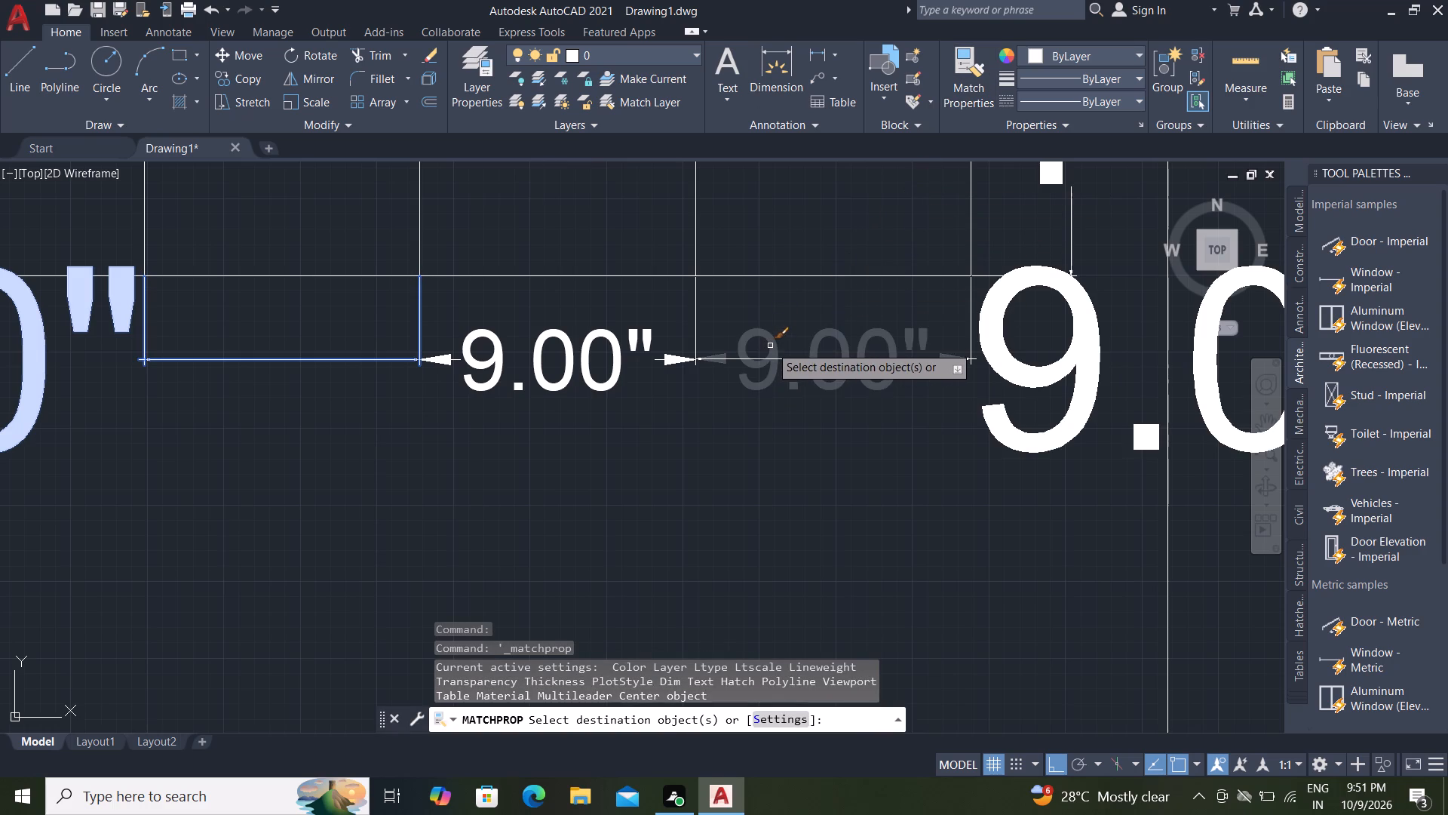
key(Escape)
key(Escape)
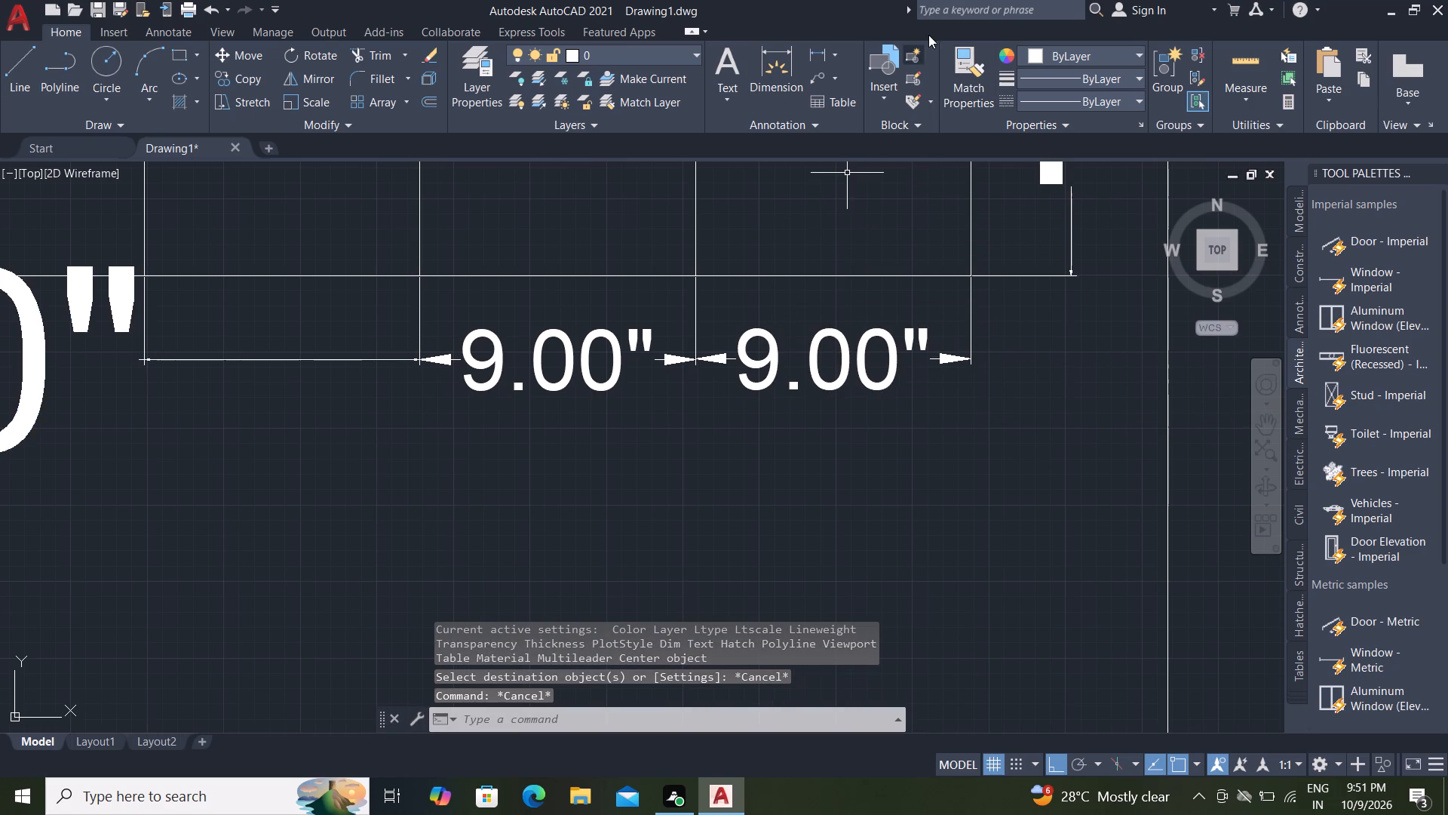
Match the properties of the end cell's width dimension onto the third cell's width dimension.
click(961, 71)
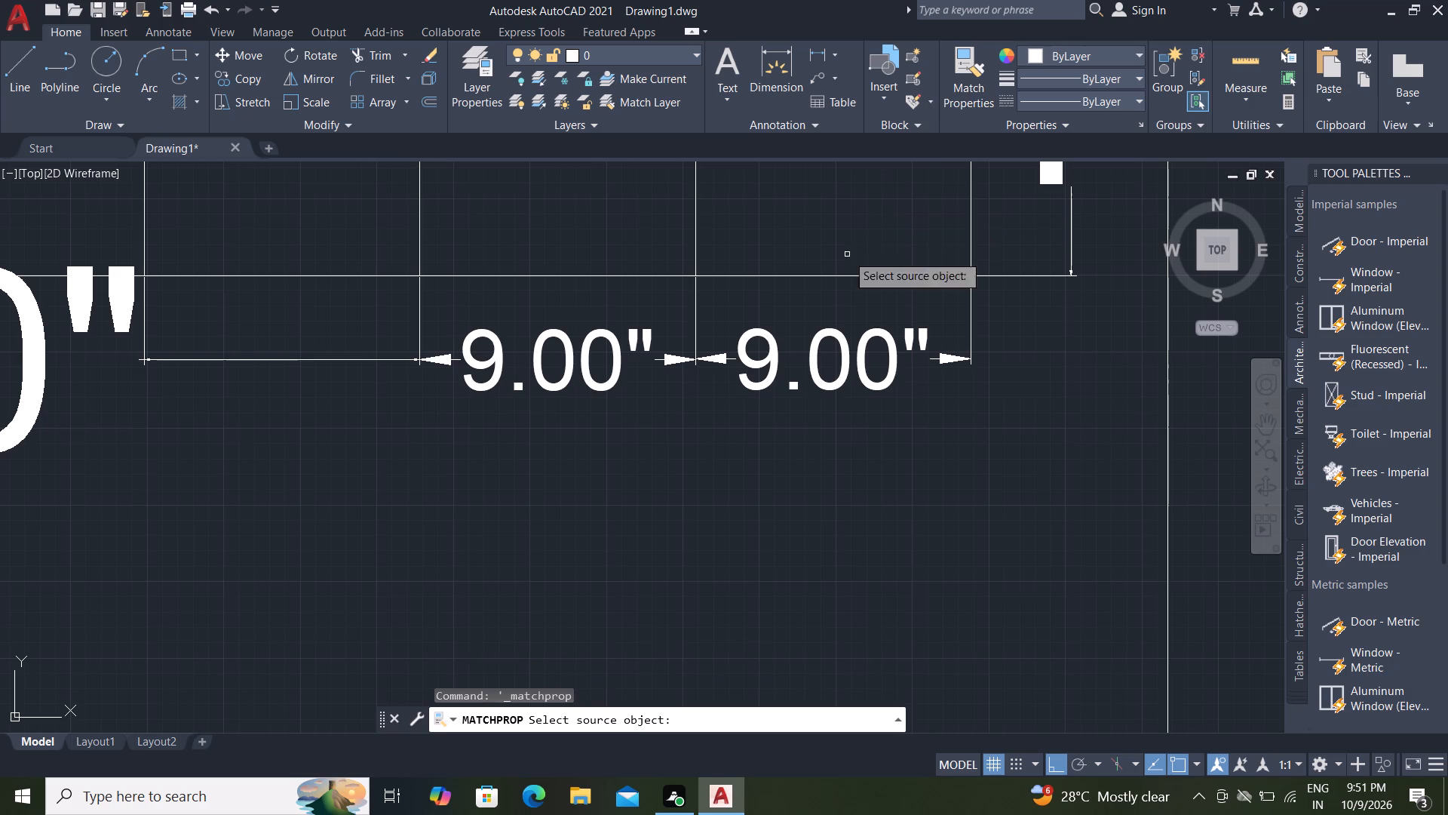
click(765, 342)
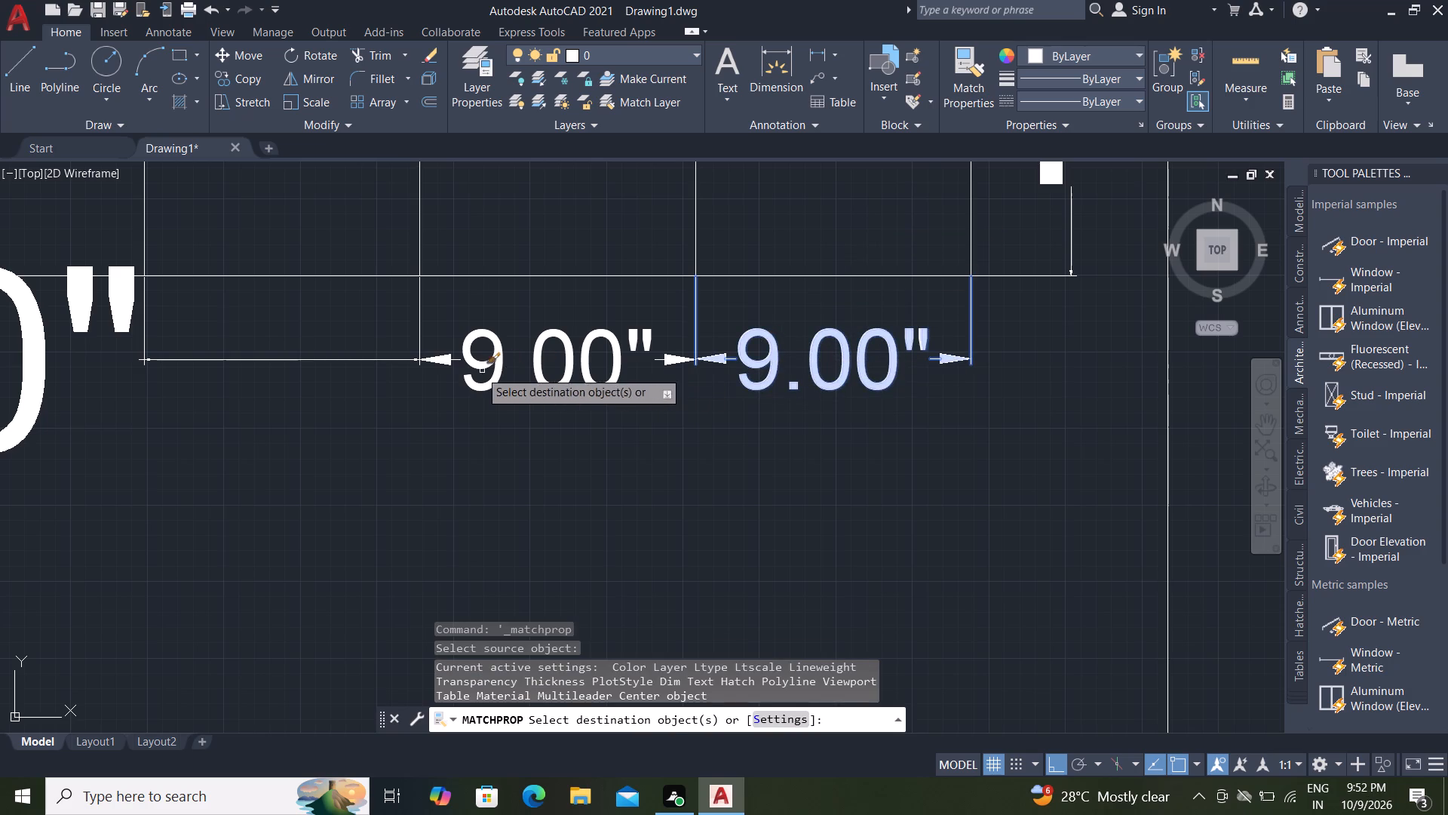
click(331, 364)
click(339, 353)
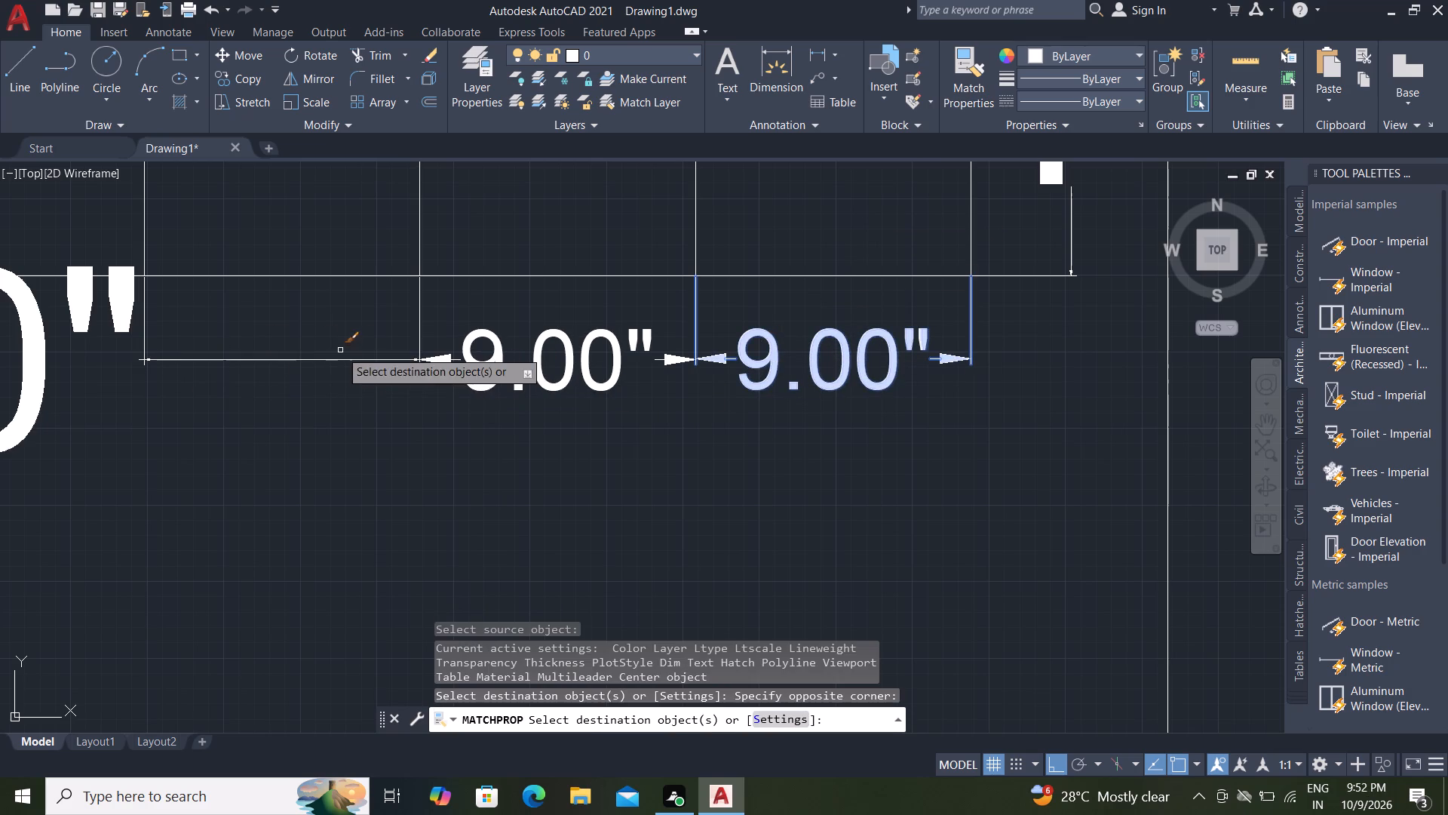
click(333, 361)
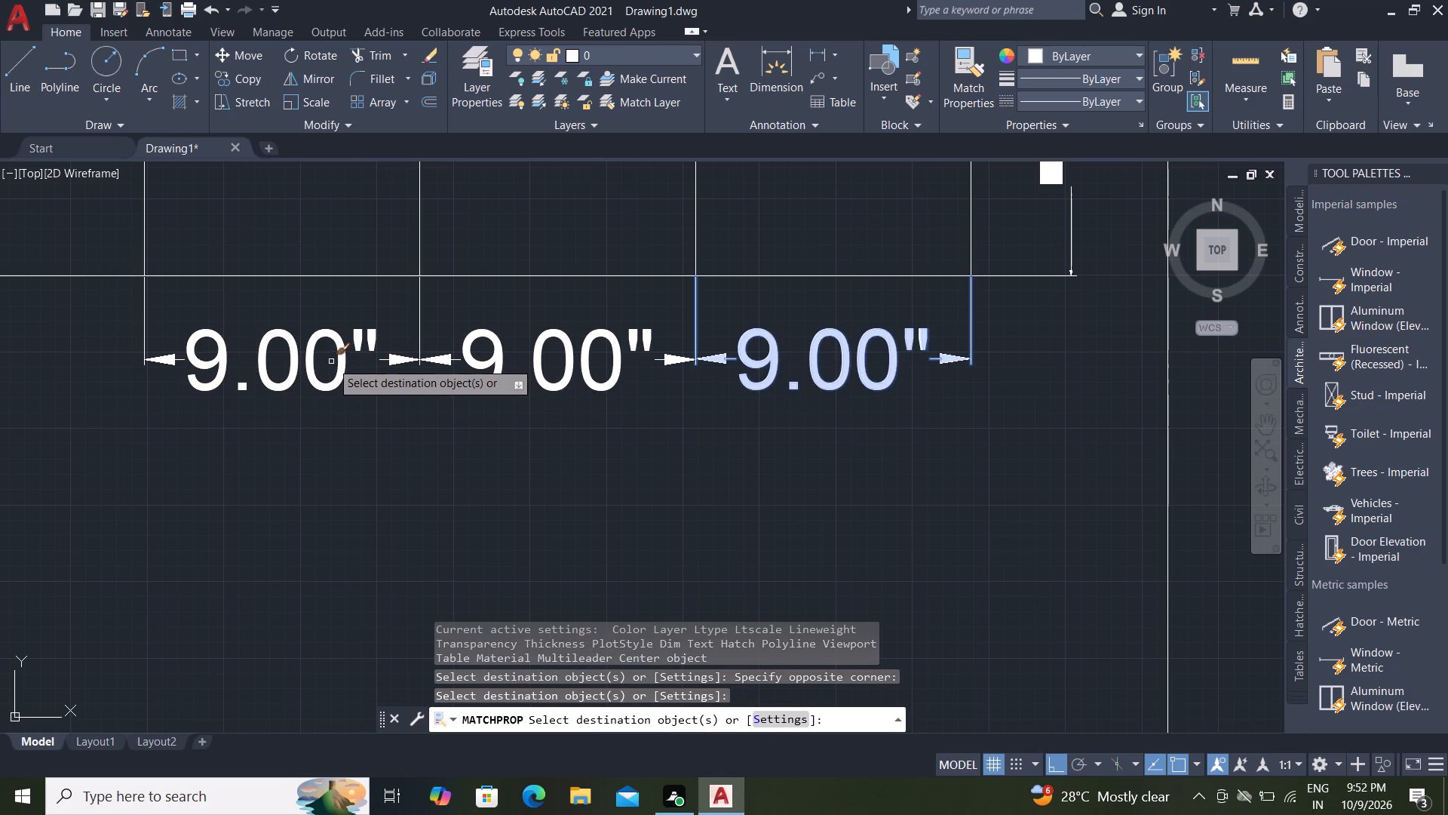
key(Escape)
Add a linear dimension for the width of the fourth cell from the end, in line with the existing width dimensions.
scroll(390, 399, down, 1)
scroll(469, 374, down, 1)
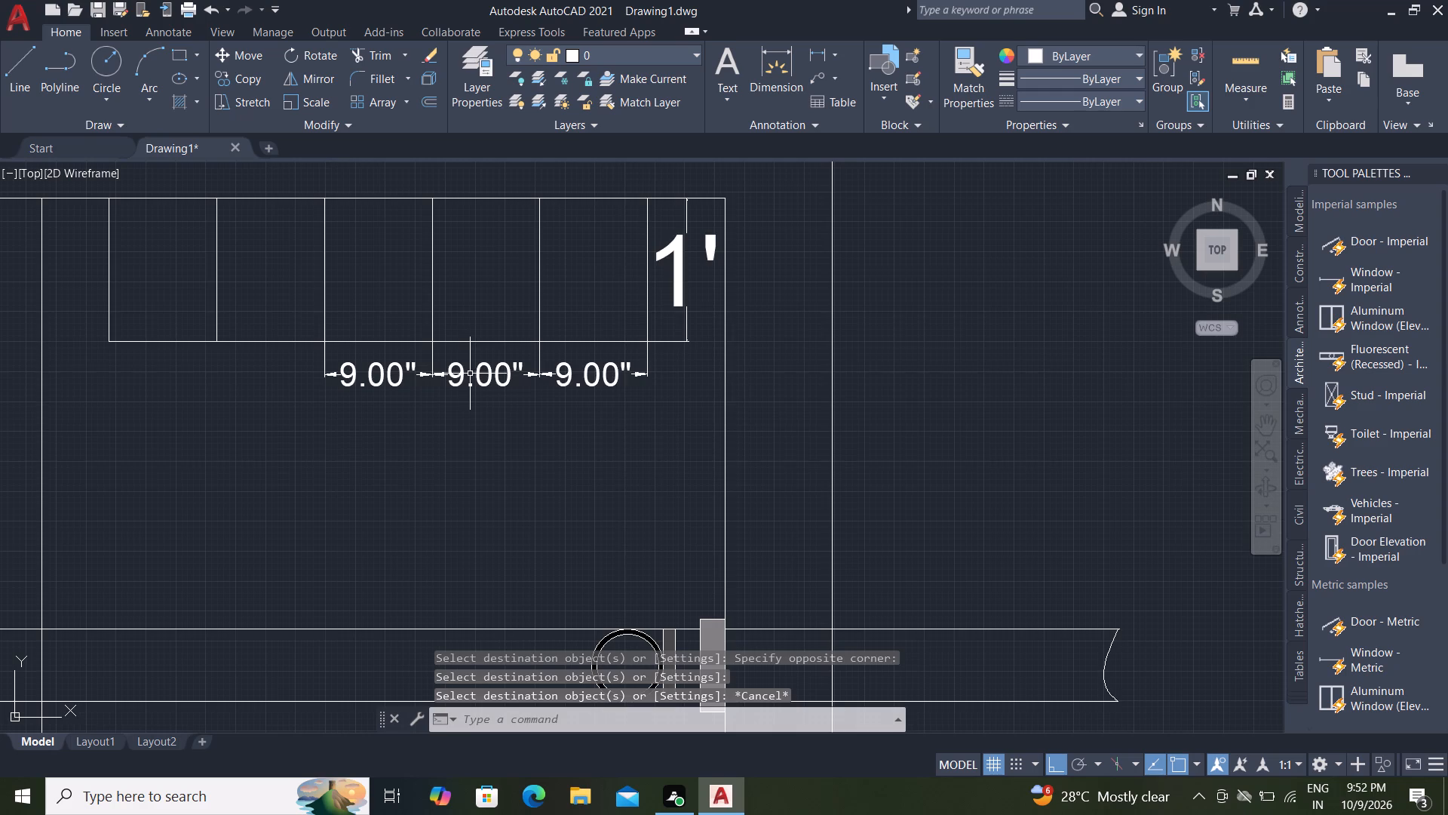
scroll(465, 375, down, 1)
scroll(238, 365, up, 3)
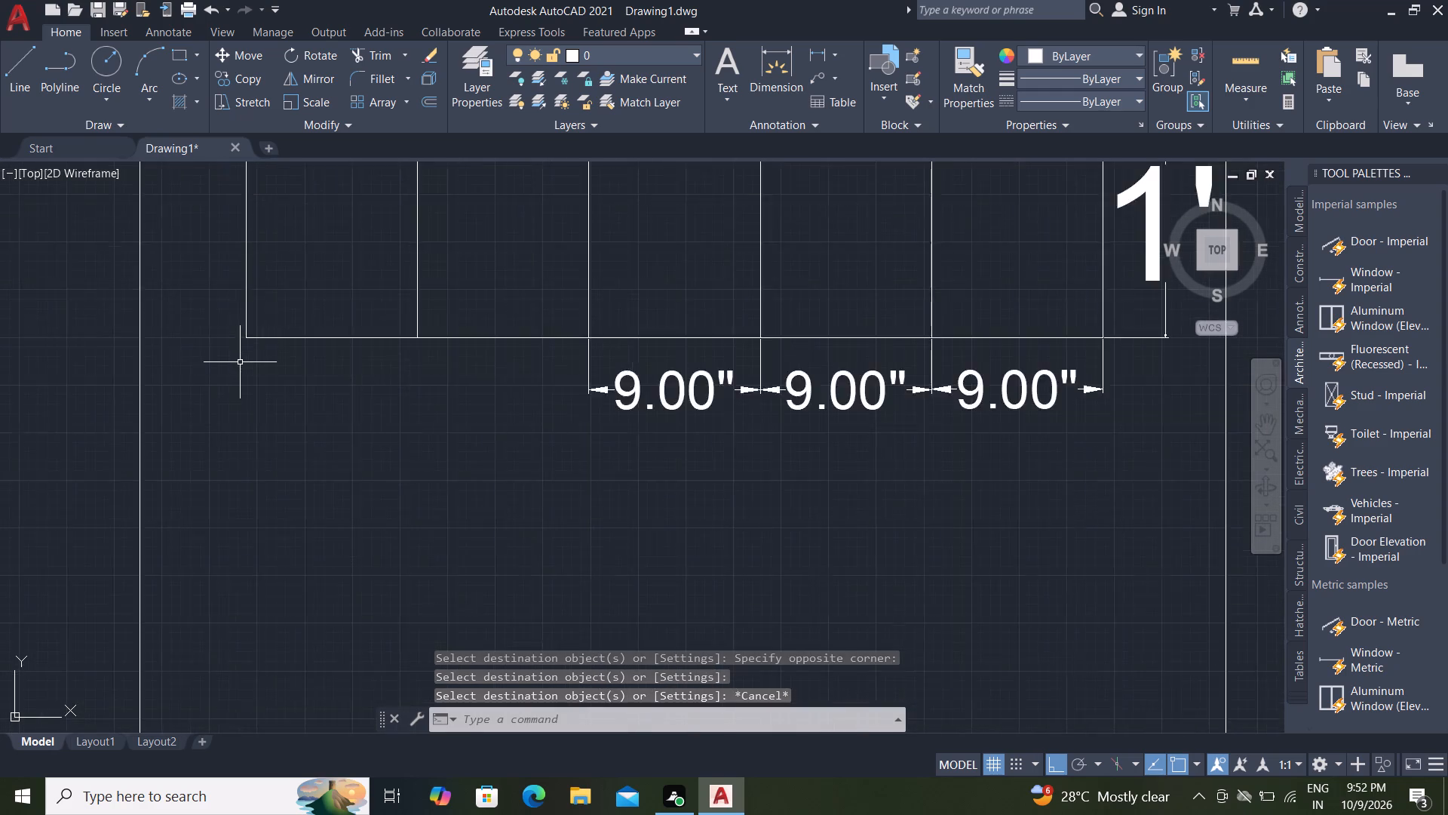
middle_drag(244, 359, 280, 375)
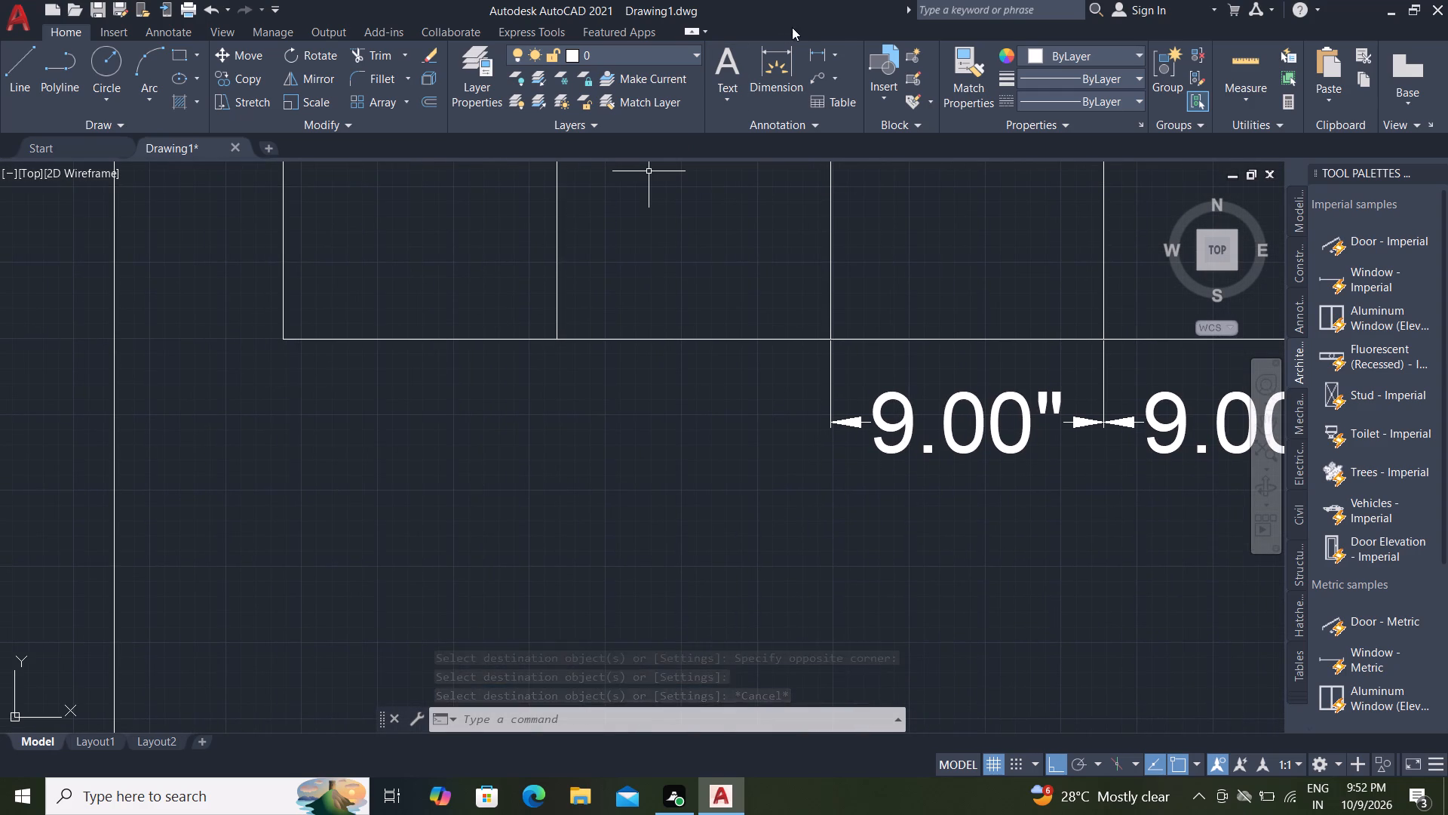
click(814, 51)
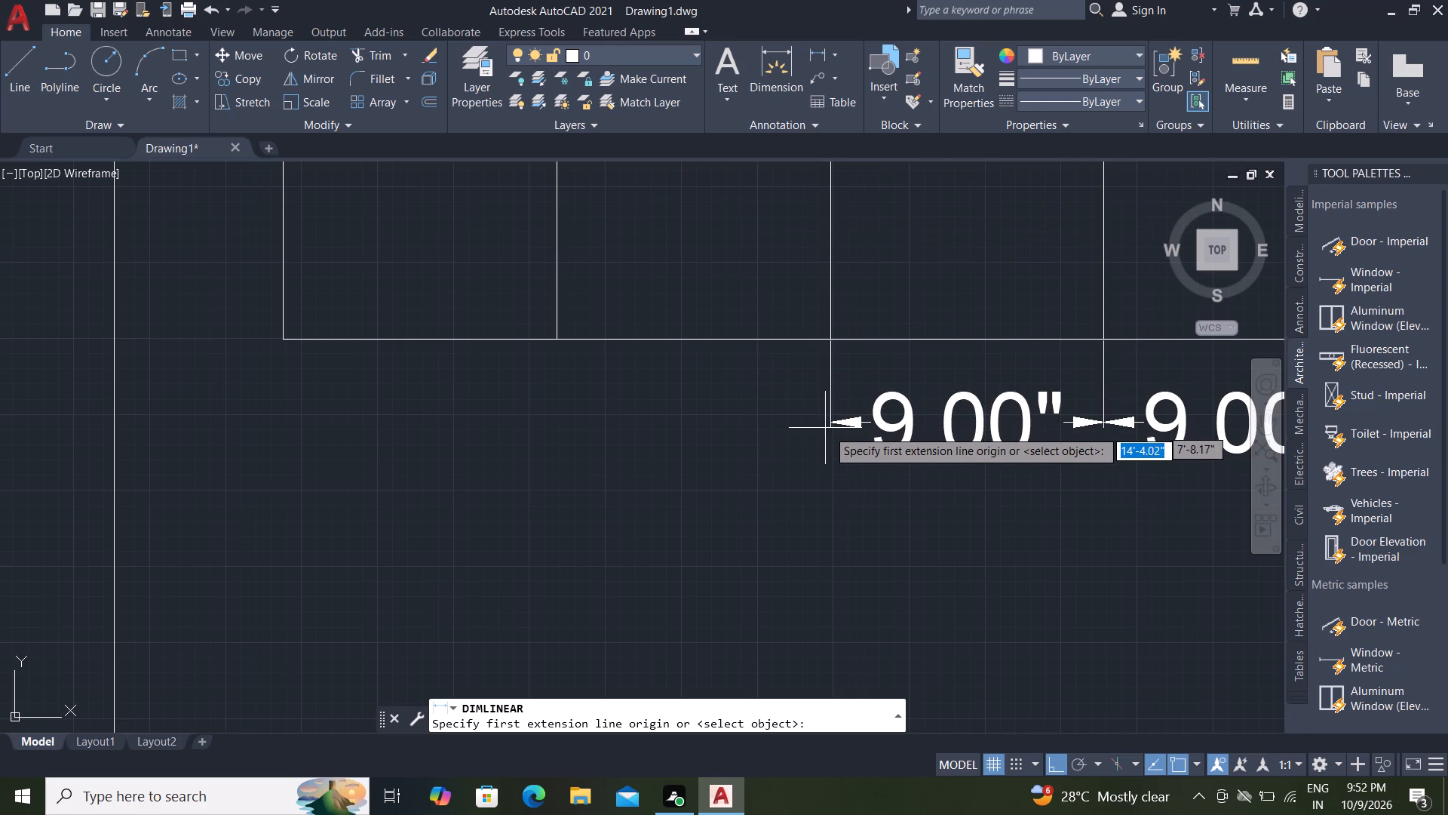
click(825, 336)
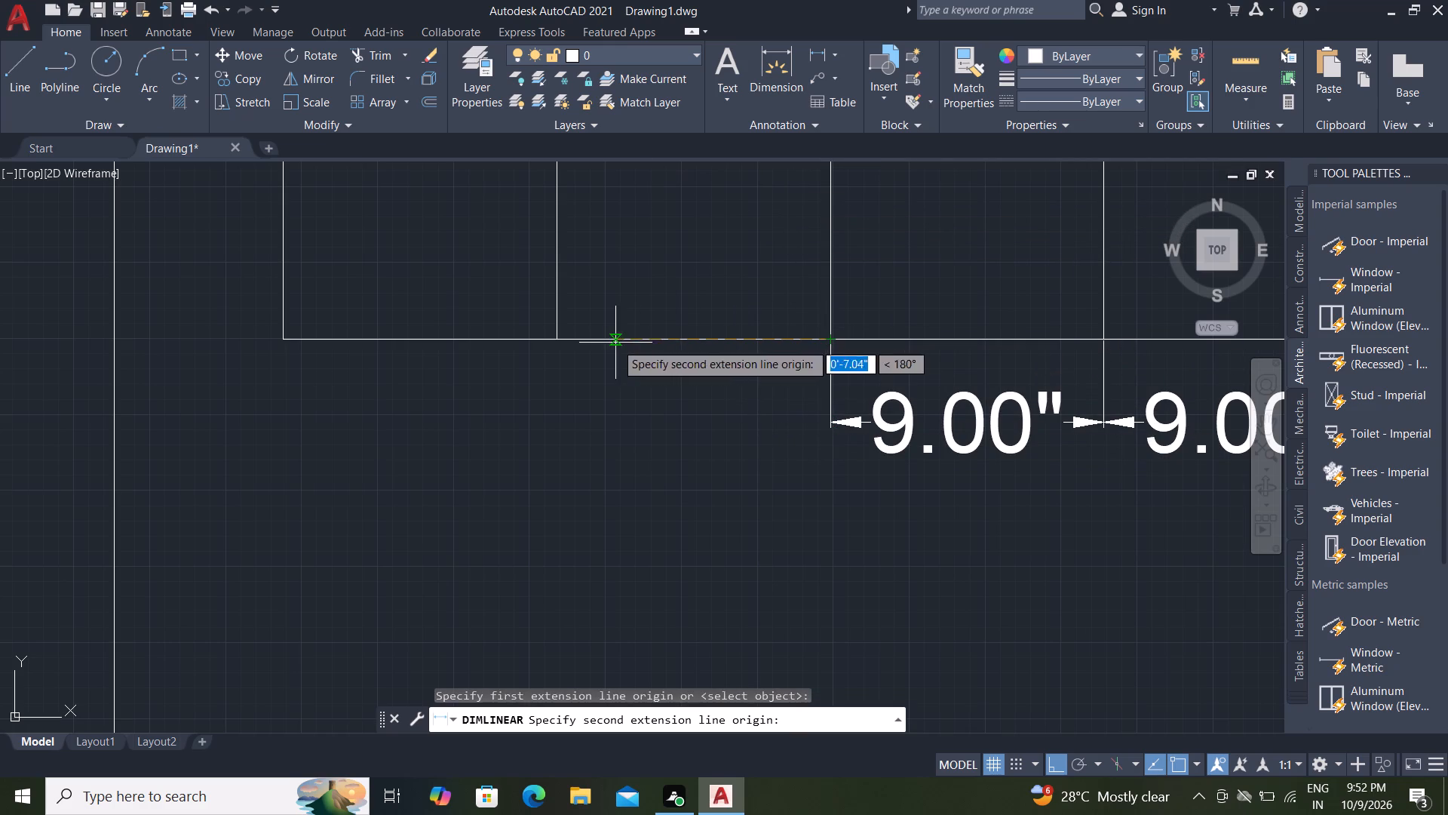
click(555, 337)
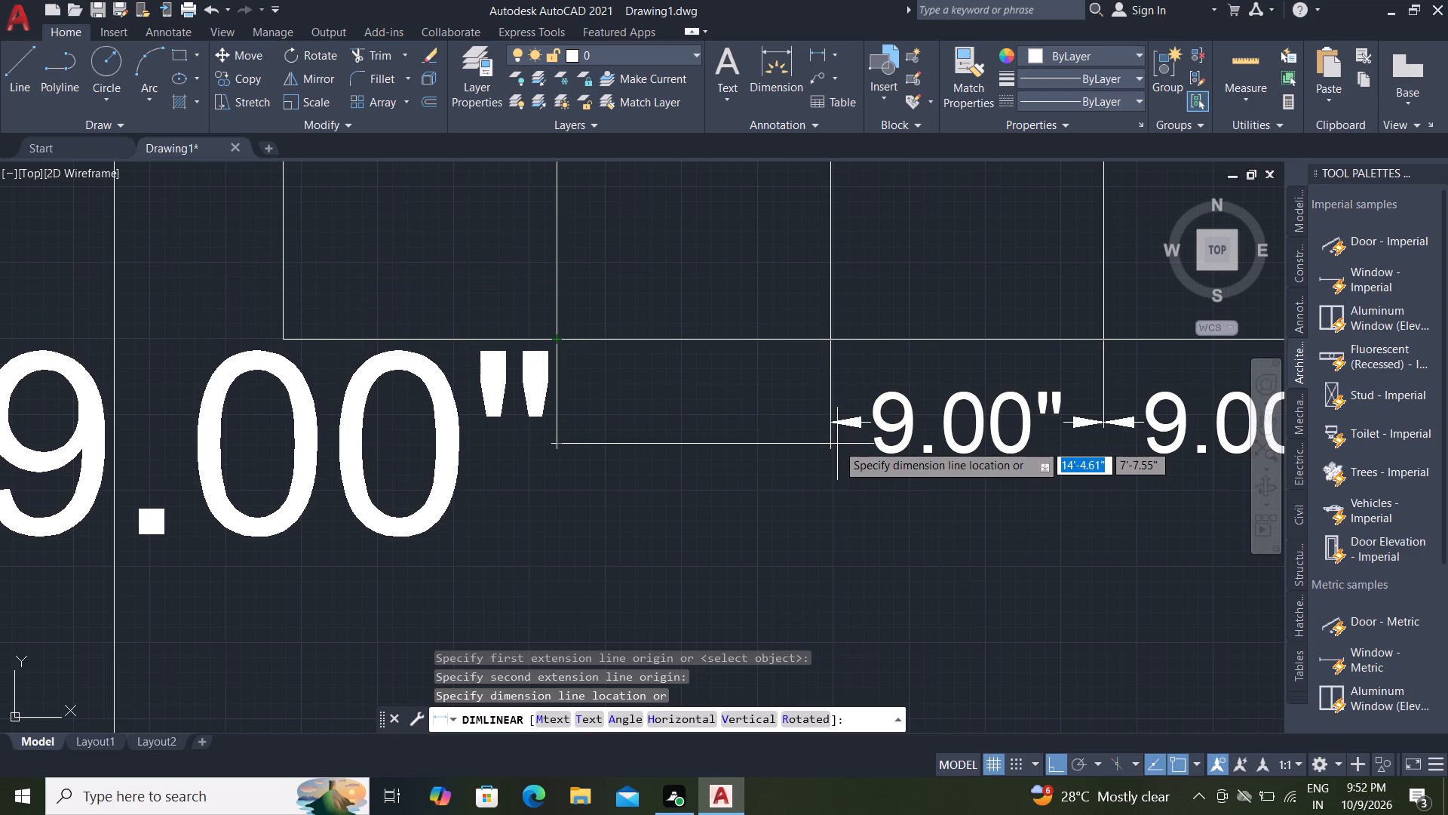
scroll(828, 426, up, 6)
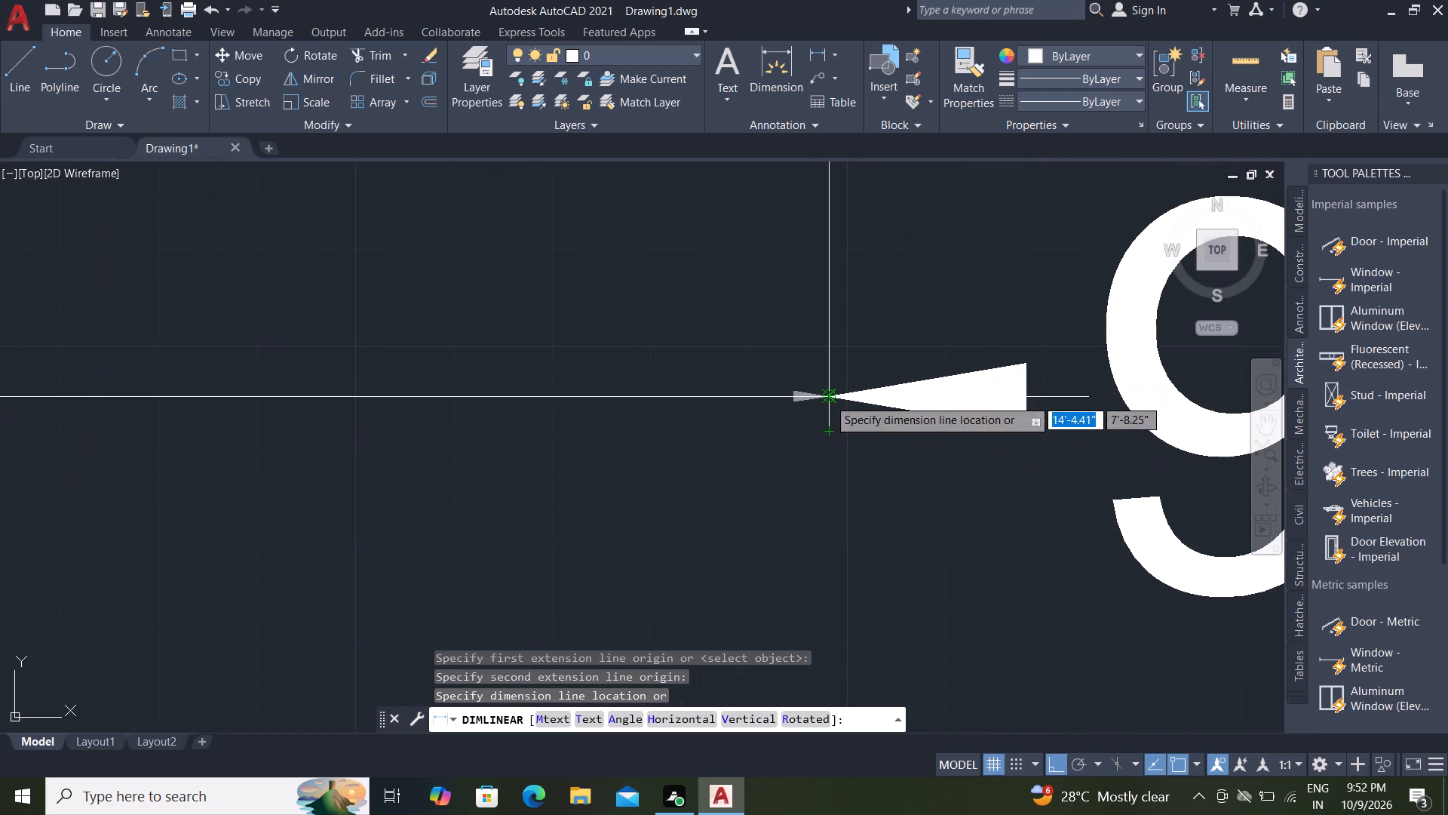
click(828, 398)
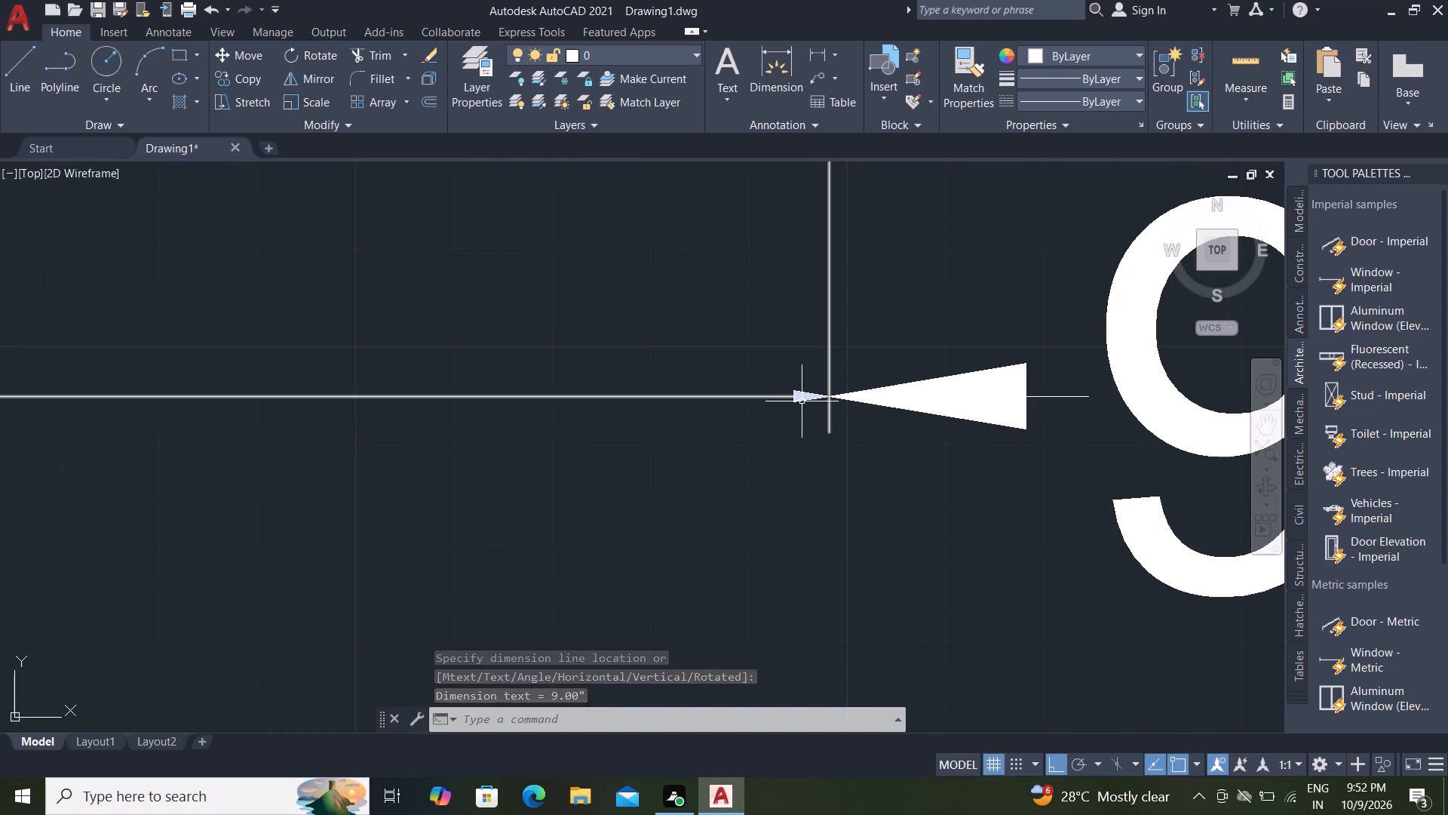
Match the properties of the third cell's width dimension onto the fourth cell's width dimension.
scroll(802, 407, down, 5)
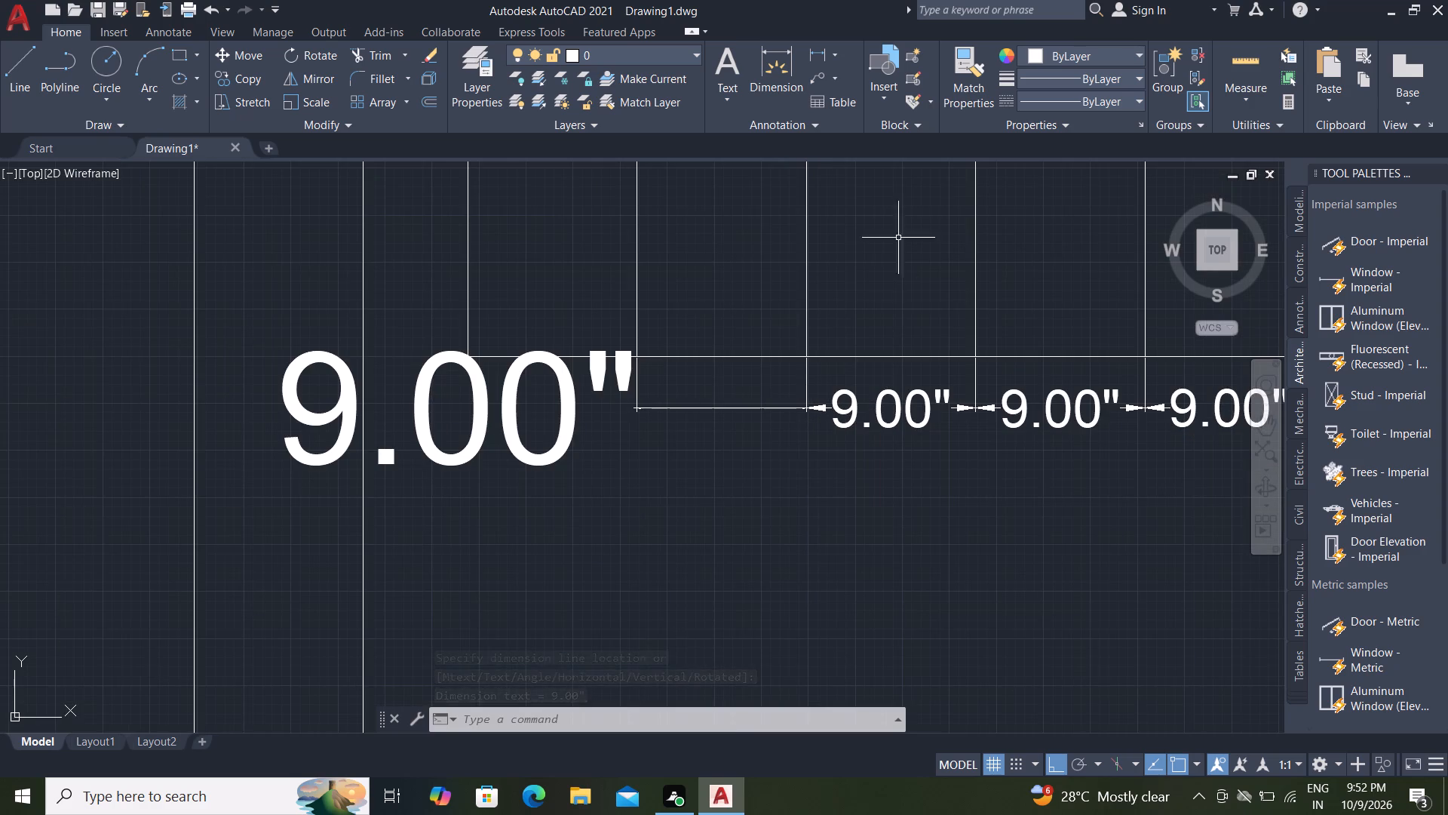
click(971, 75)
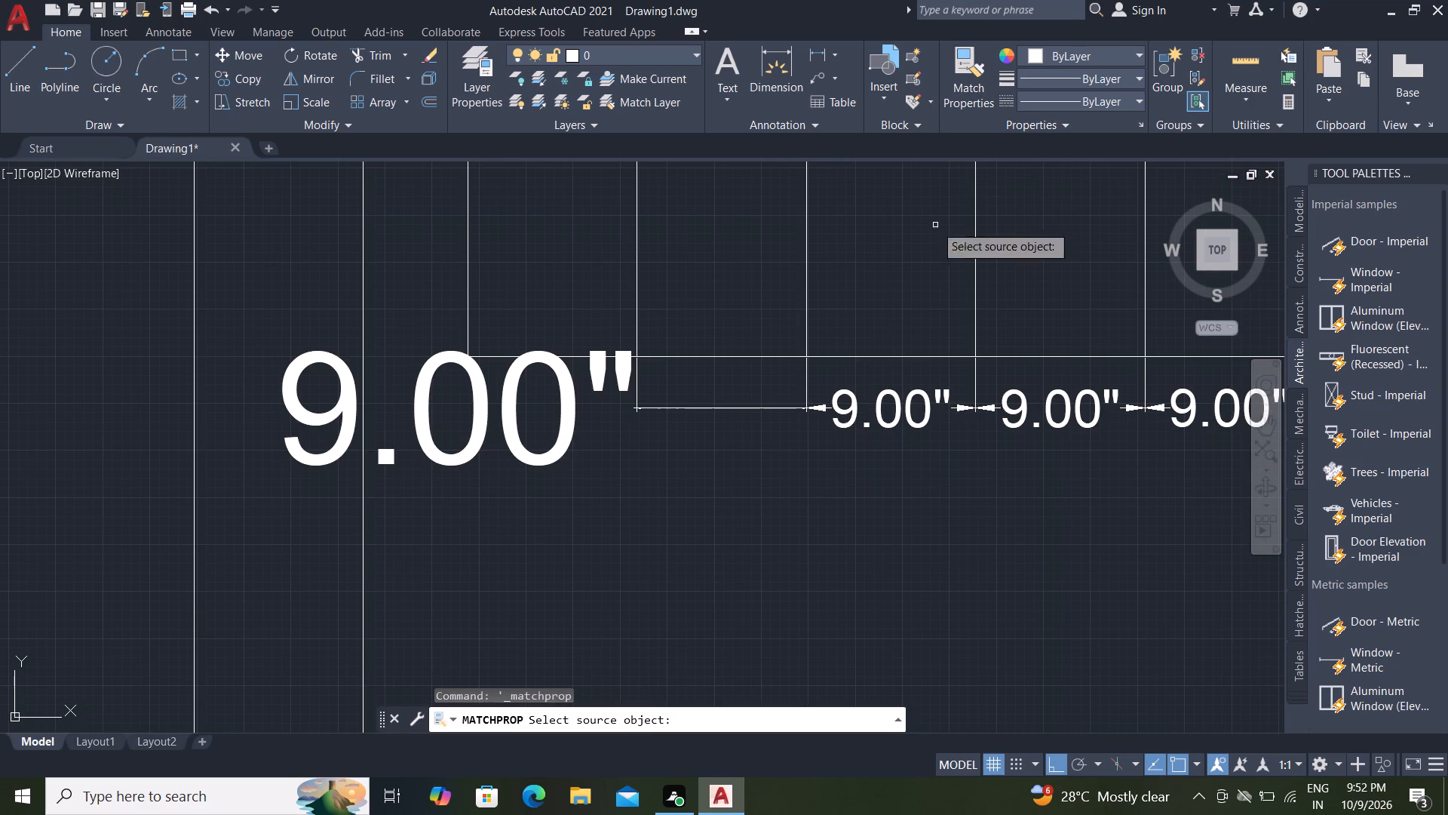
click(913, 395)
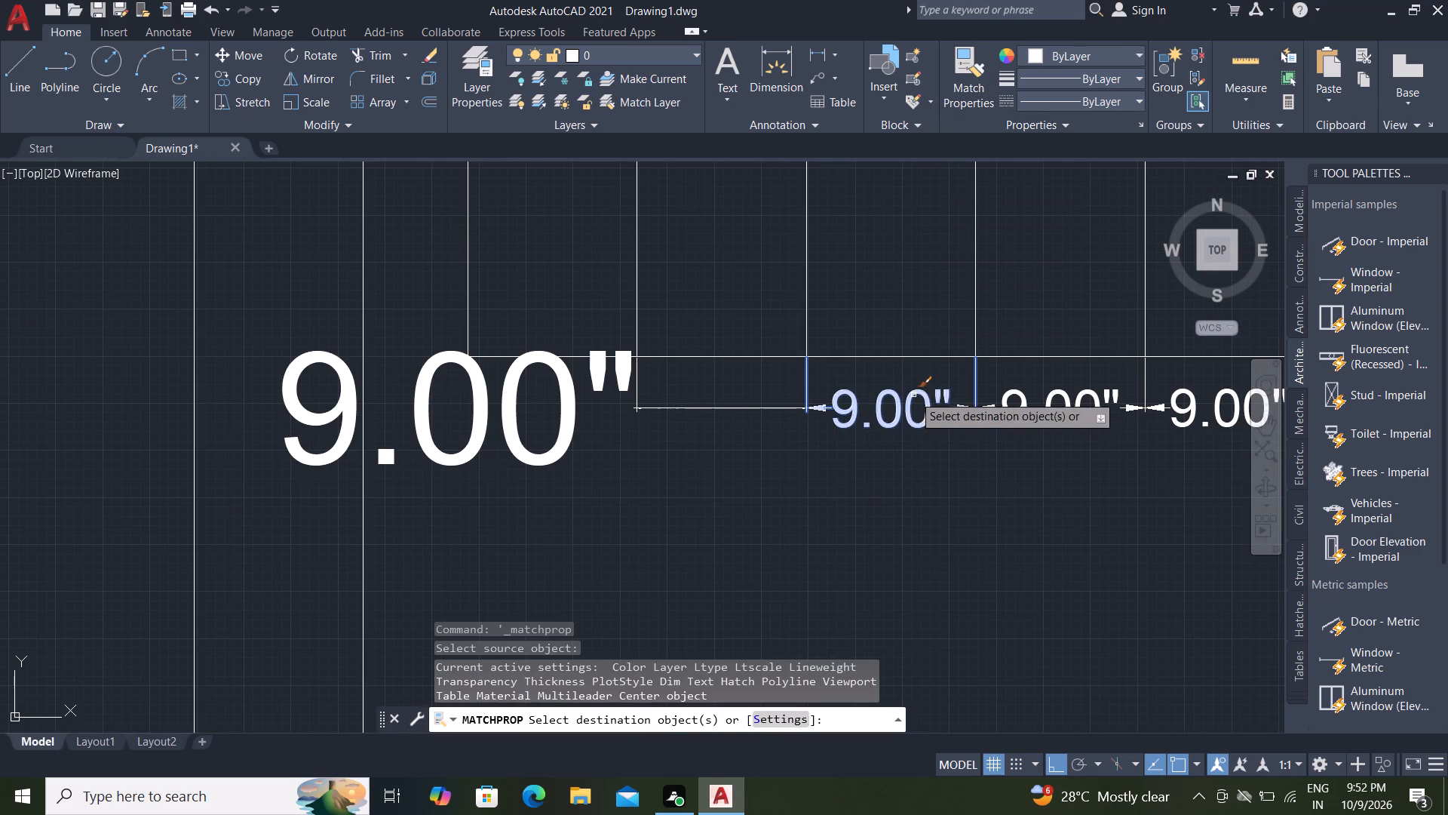
click(760, 407)
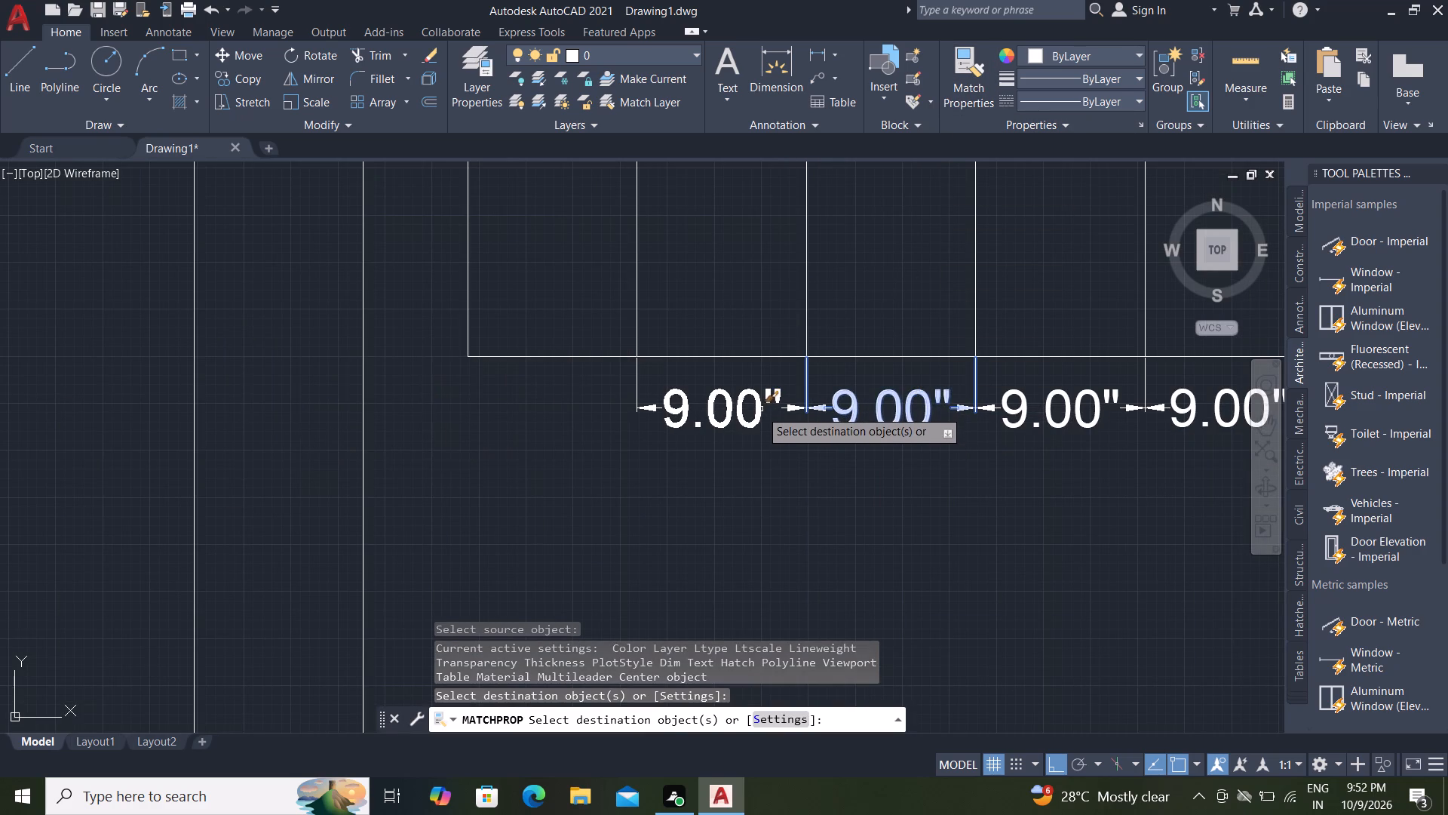
key(Escape)
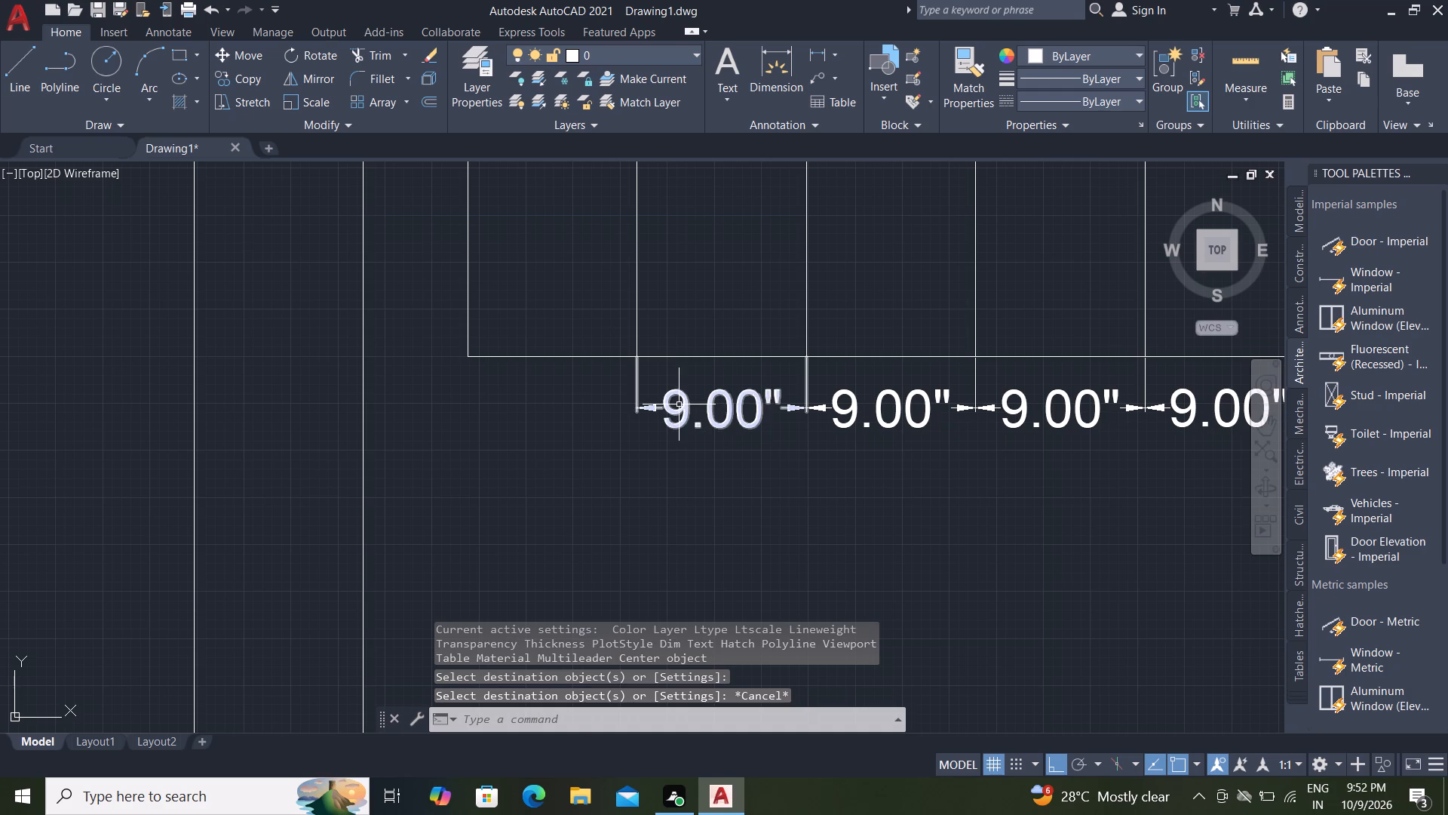
middle_drag(678, 404, 724, 410)
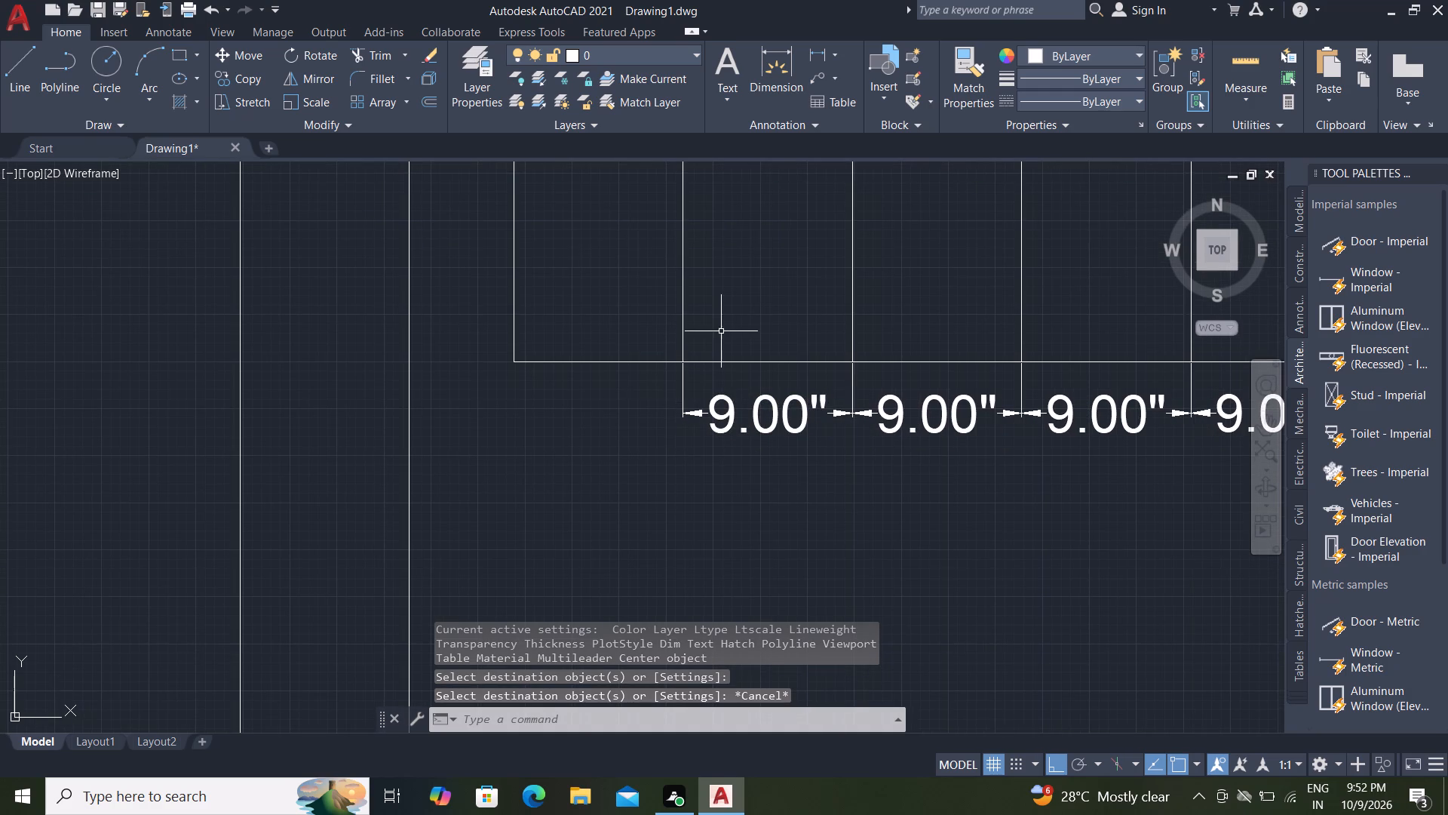
Add a linear dimension for the width of the fifth cell from the end, in line with the existing width dimensions.
click(819, 45)
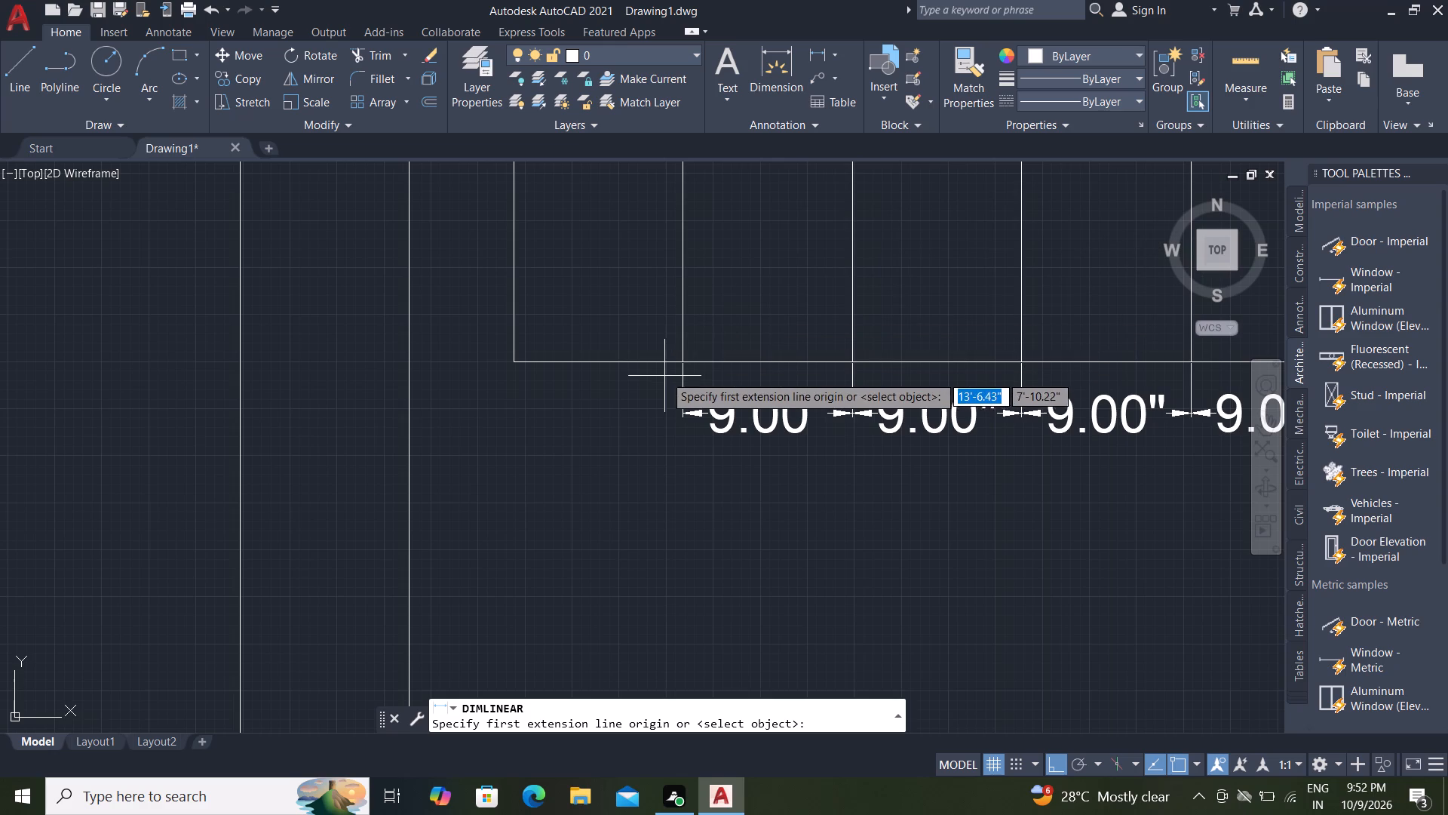
click(684, 363)
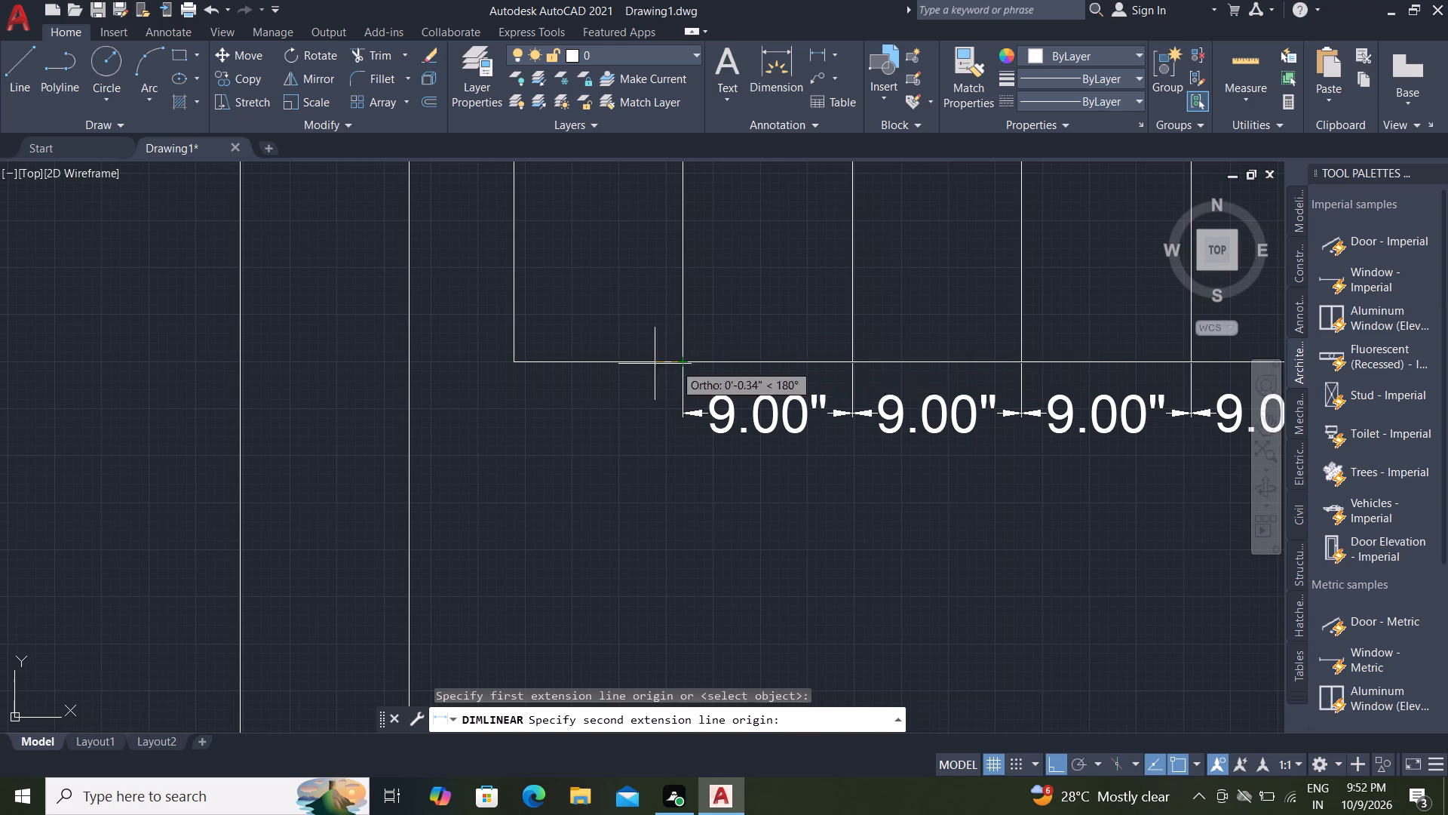
click(517, 358)
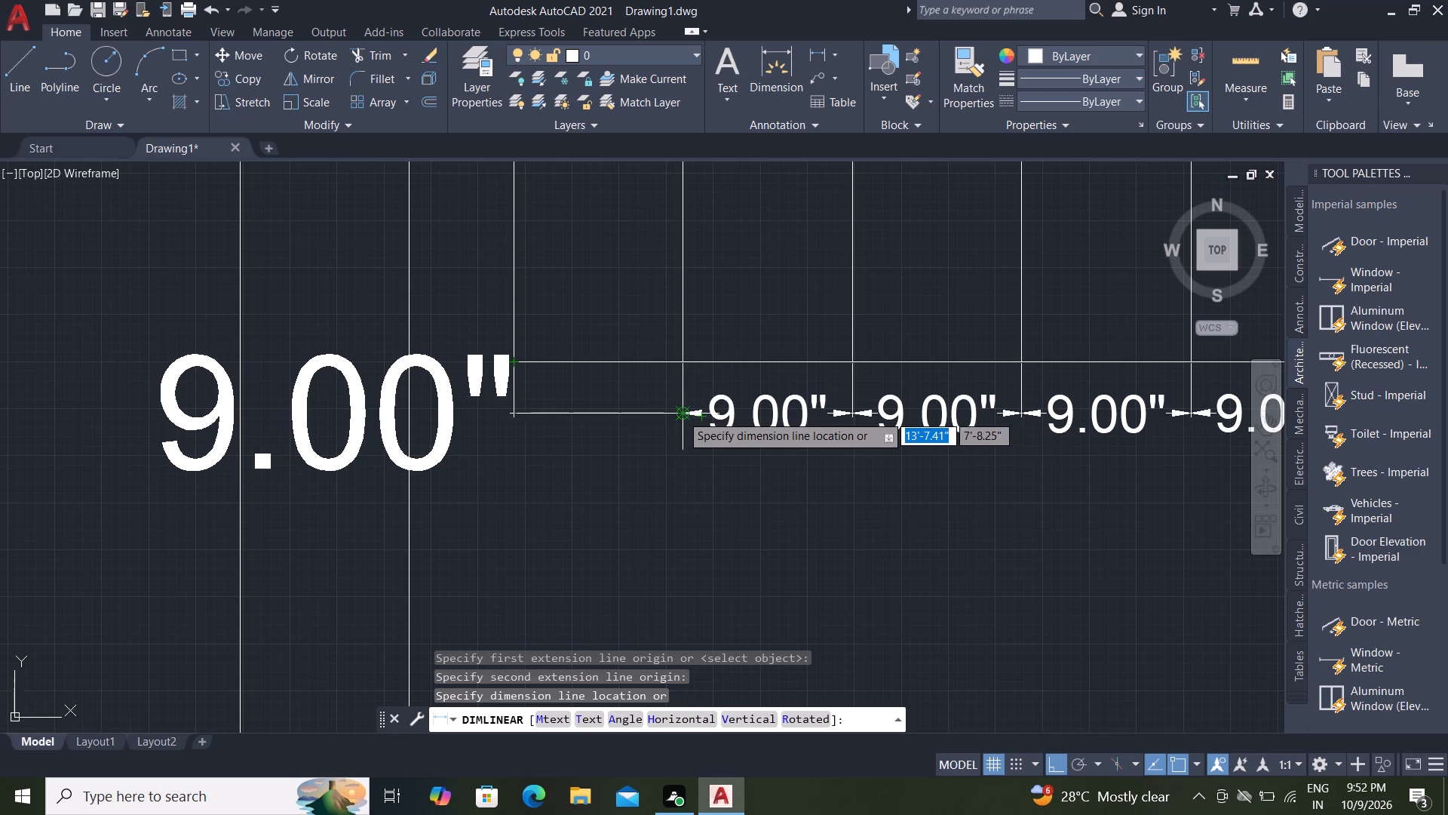
scroll(682, 414, up, 8)
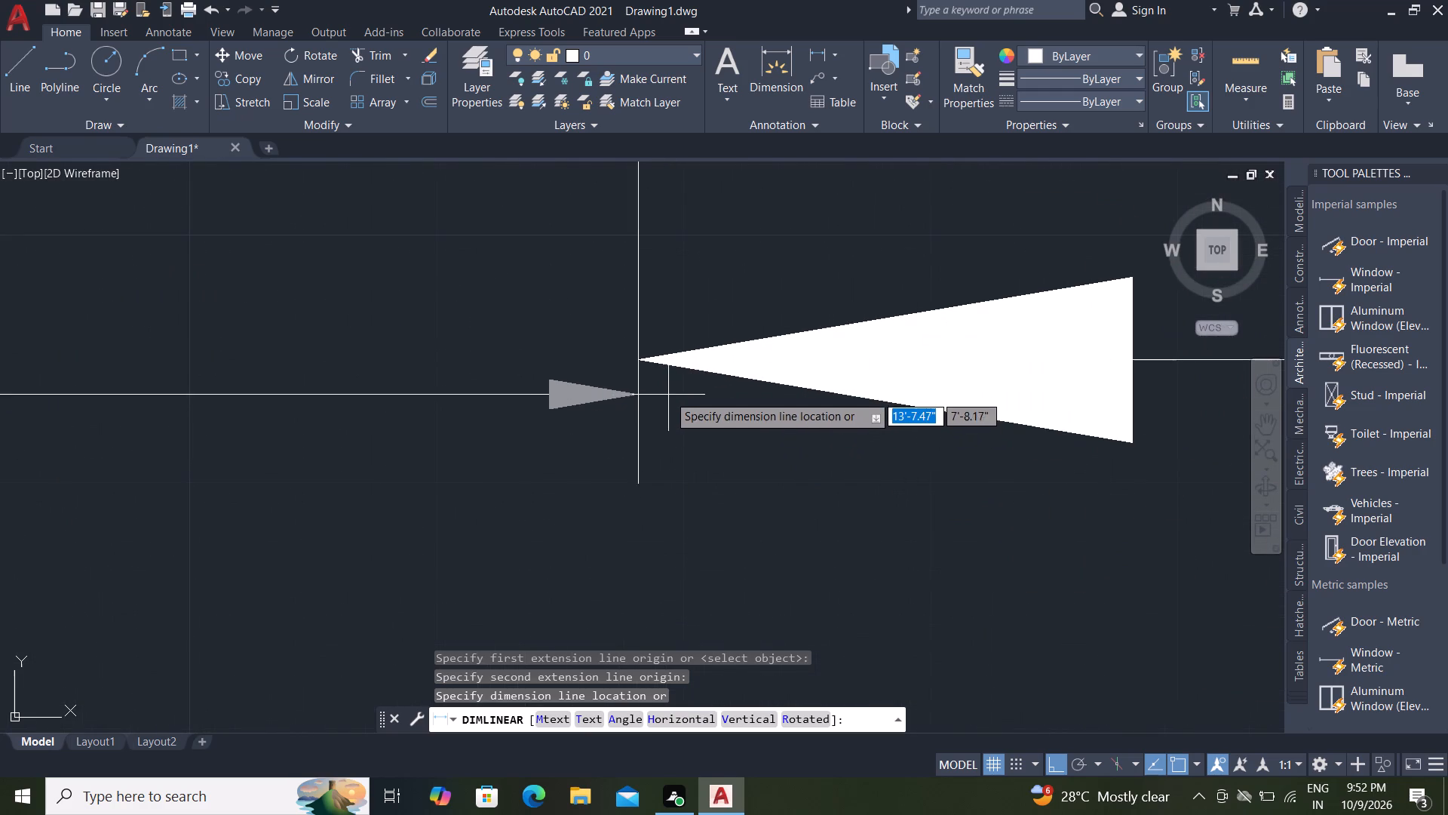
click(637, 359)
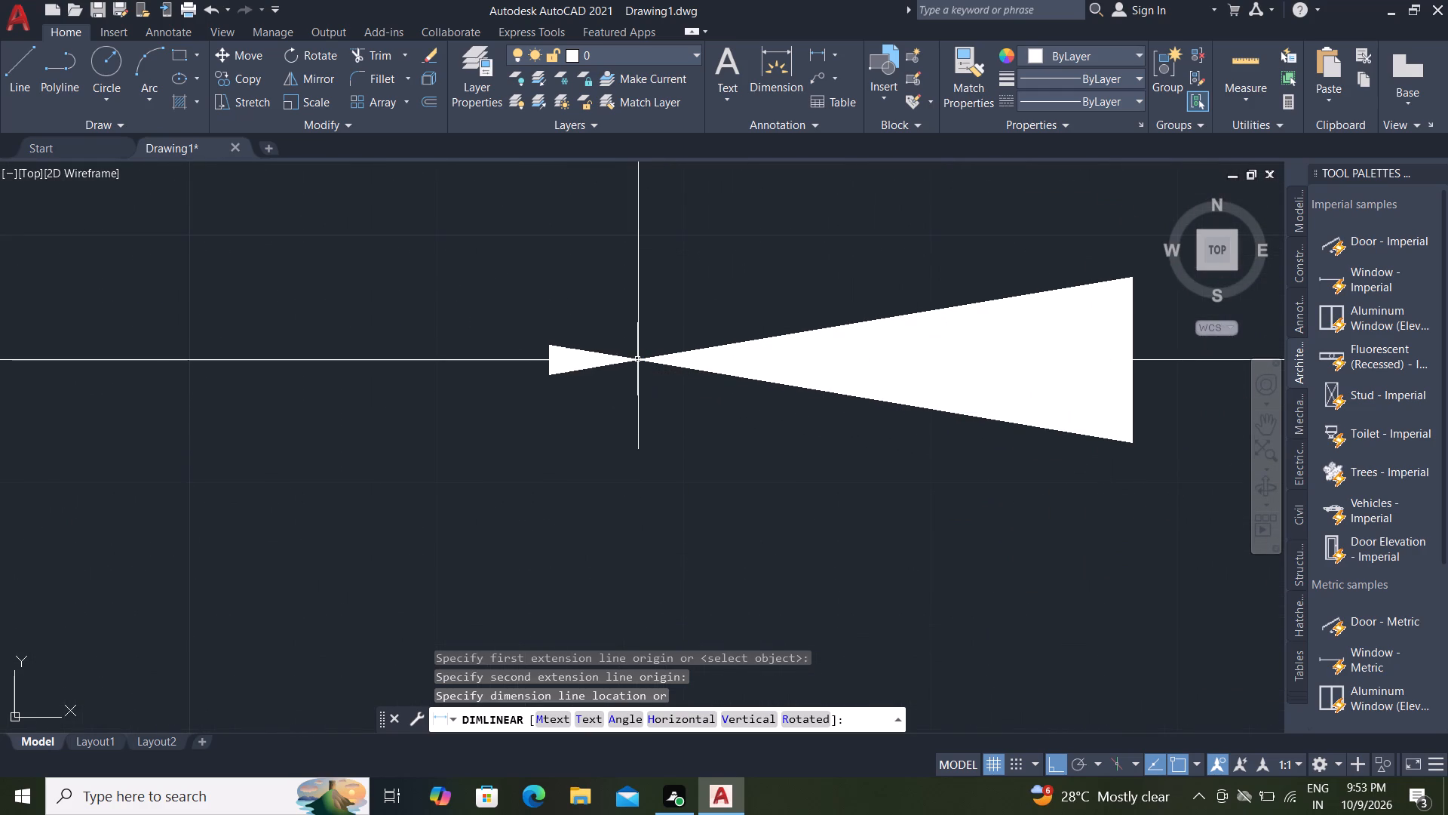
Match the properties of the fourth cell's width dimension onto the fifth cell's width dimension.
scroll(633, 326, down, 1)
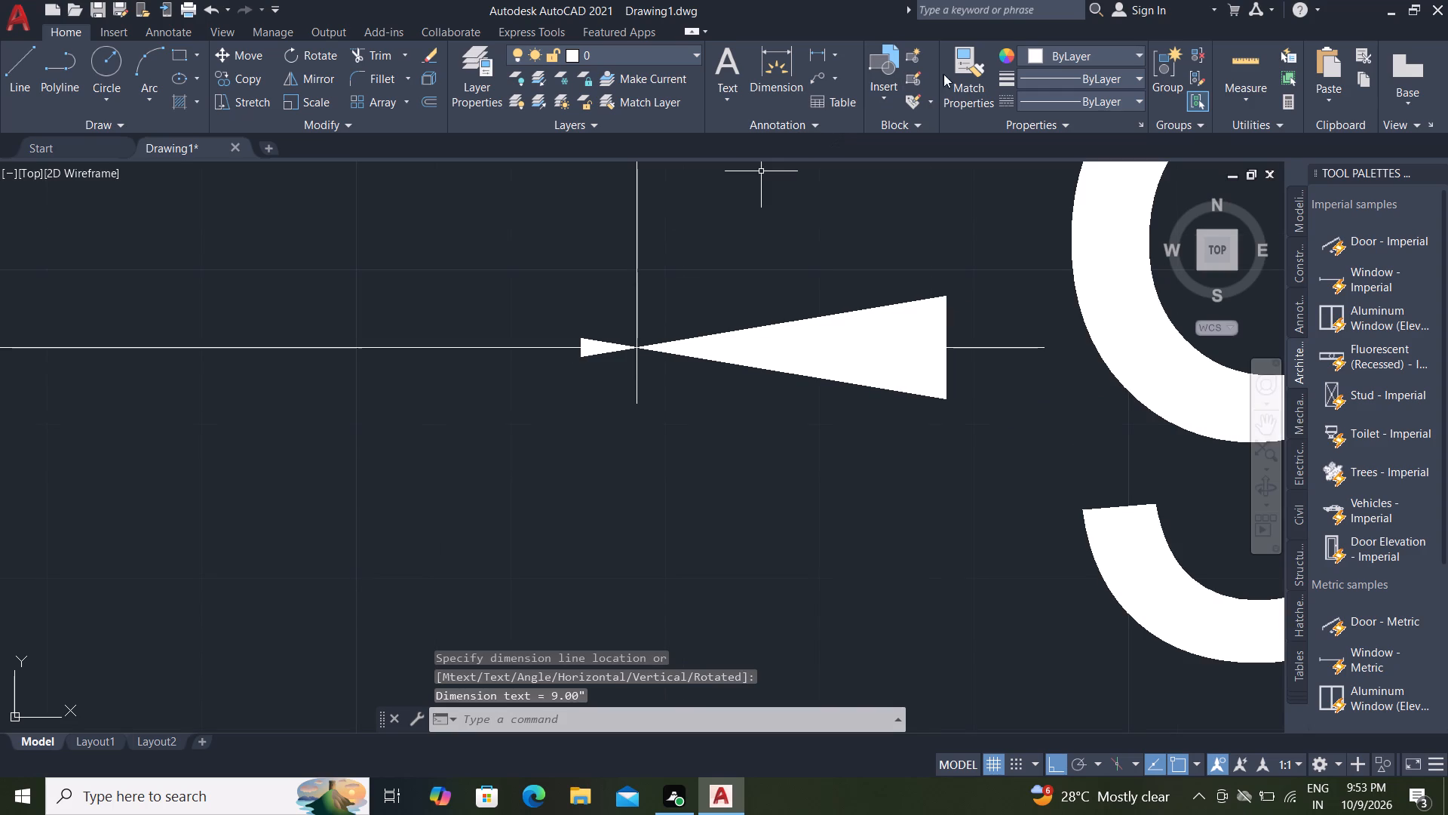
click(968, 94)
scroll(883, 263, down, 5)
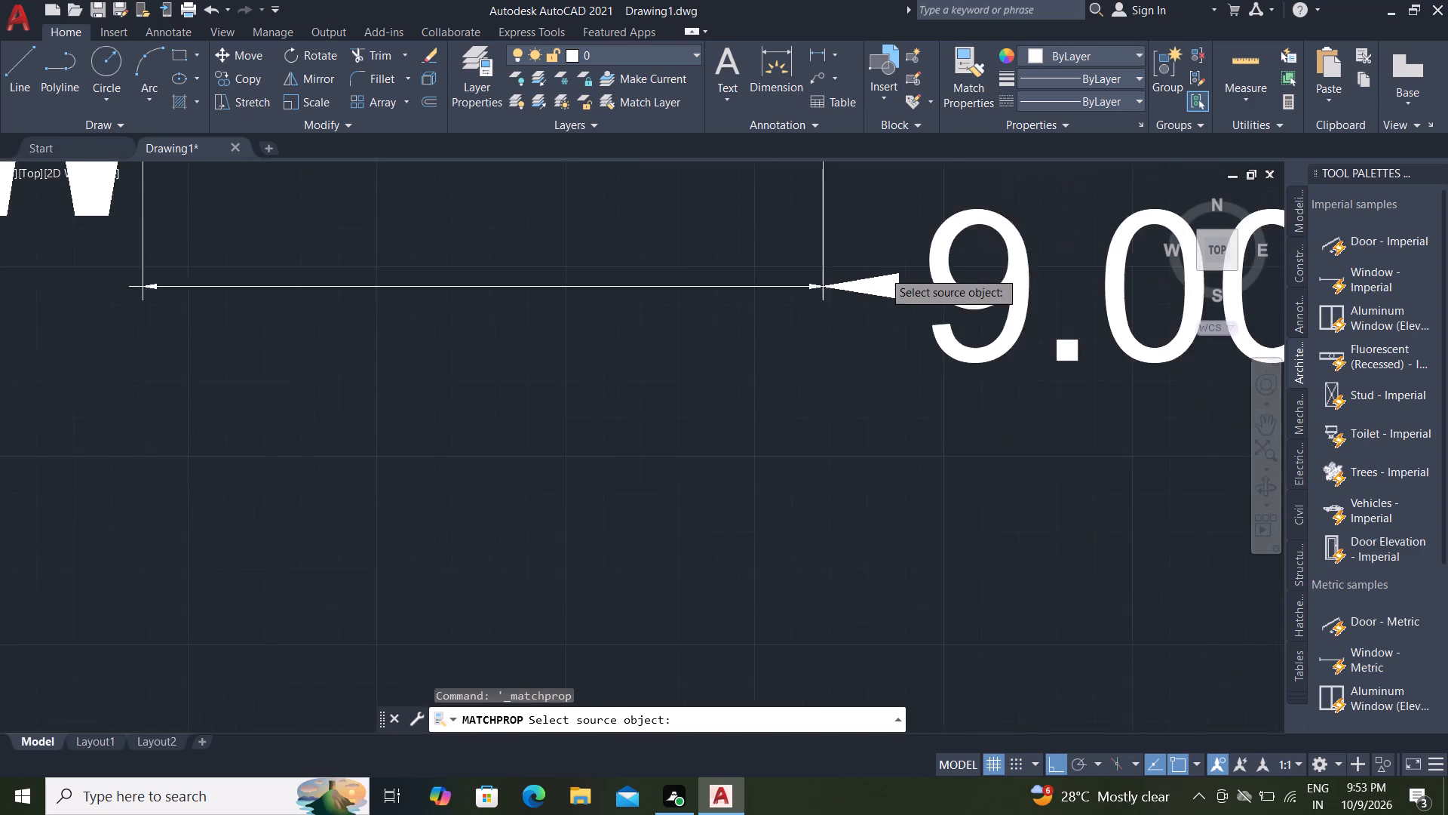
click(894, 281)
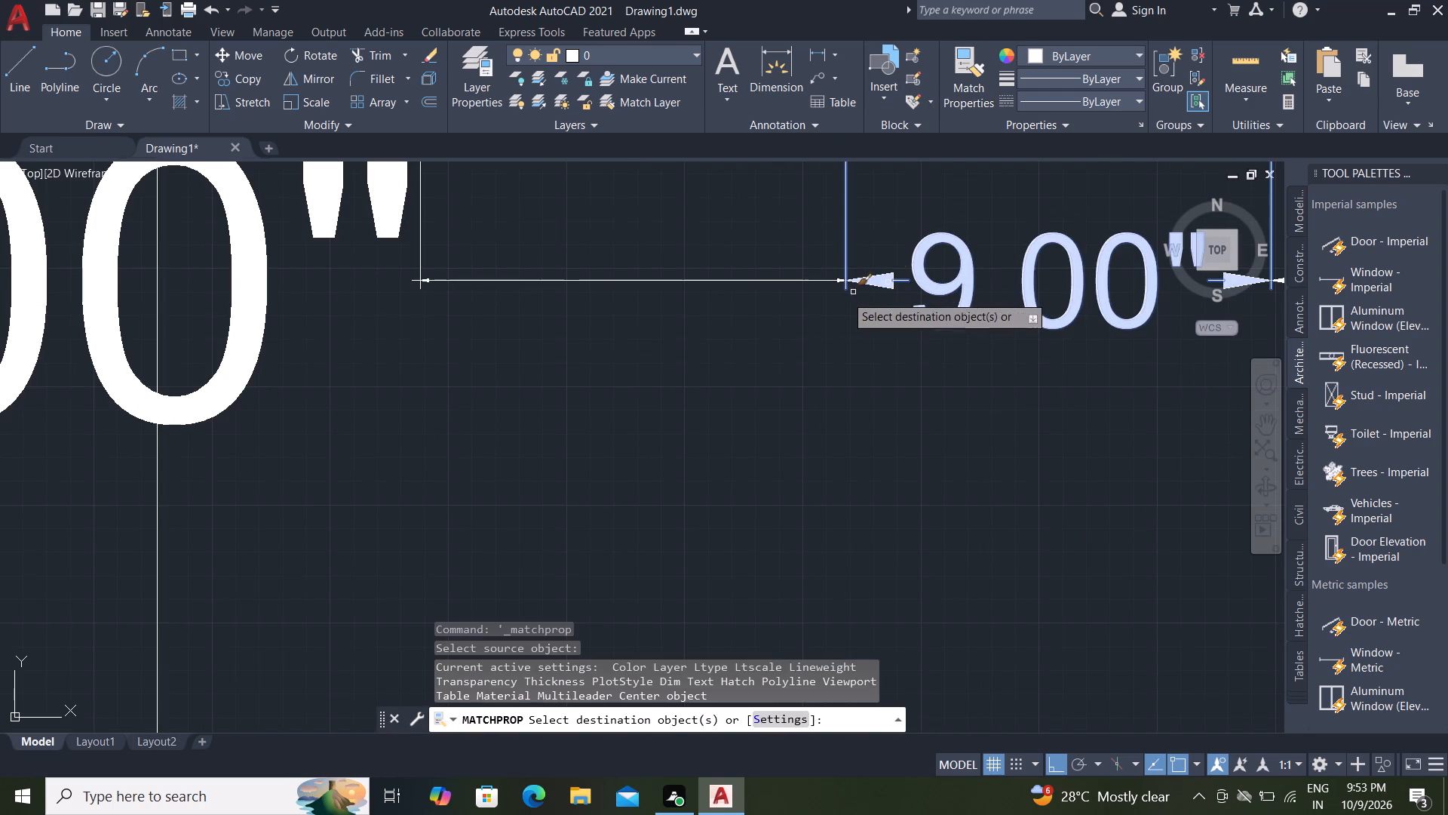
click(400, 232)
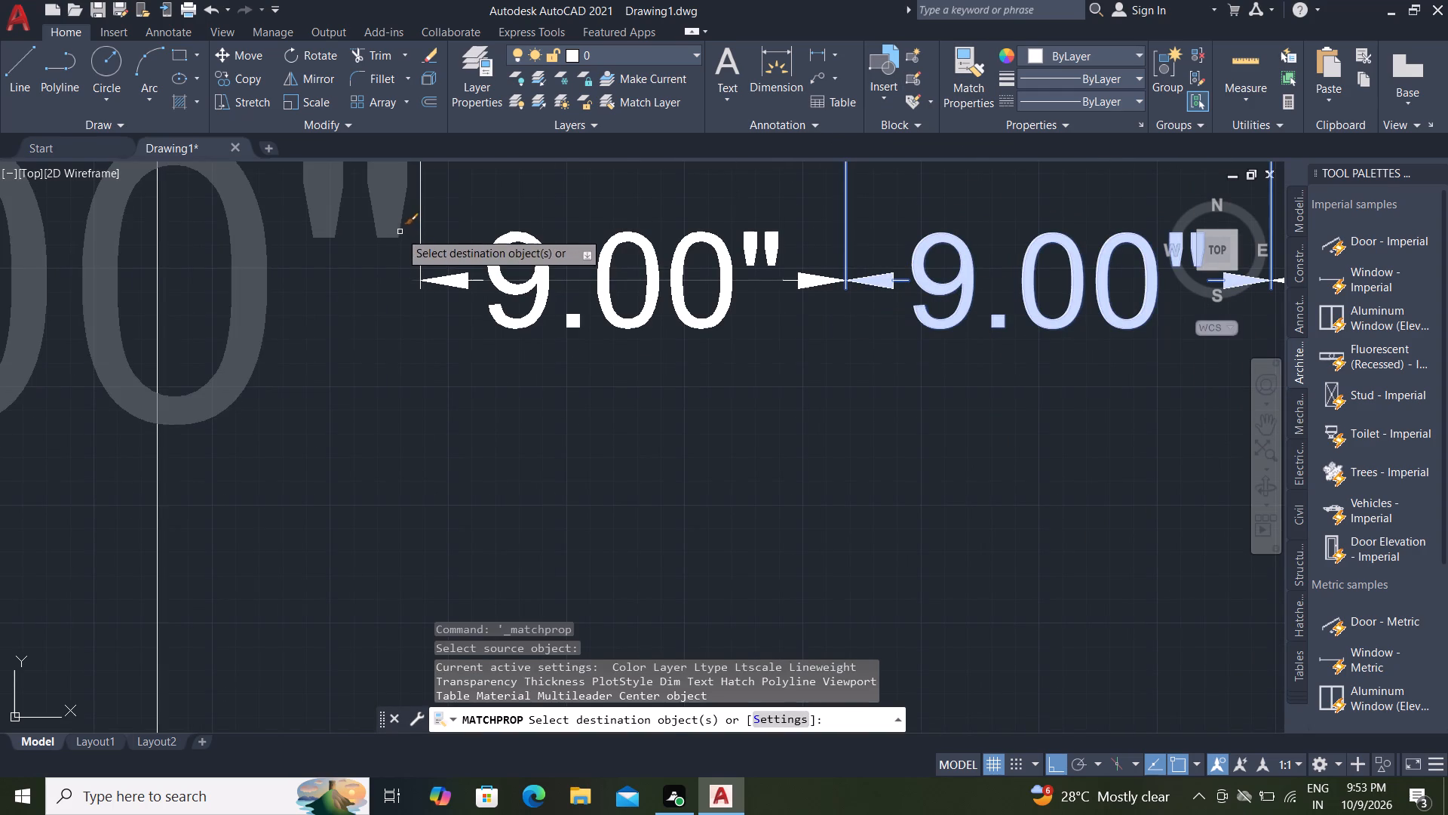
key(Escape)
Add a vertical linear dimension for the height of the middle compartment's cell row, about 4.8" outside its end edge nearest the dimensioned row.
scroll(482, 348, down, 4)
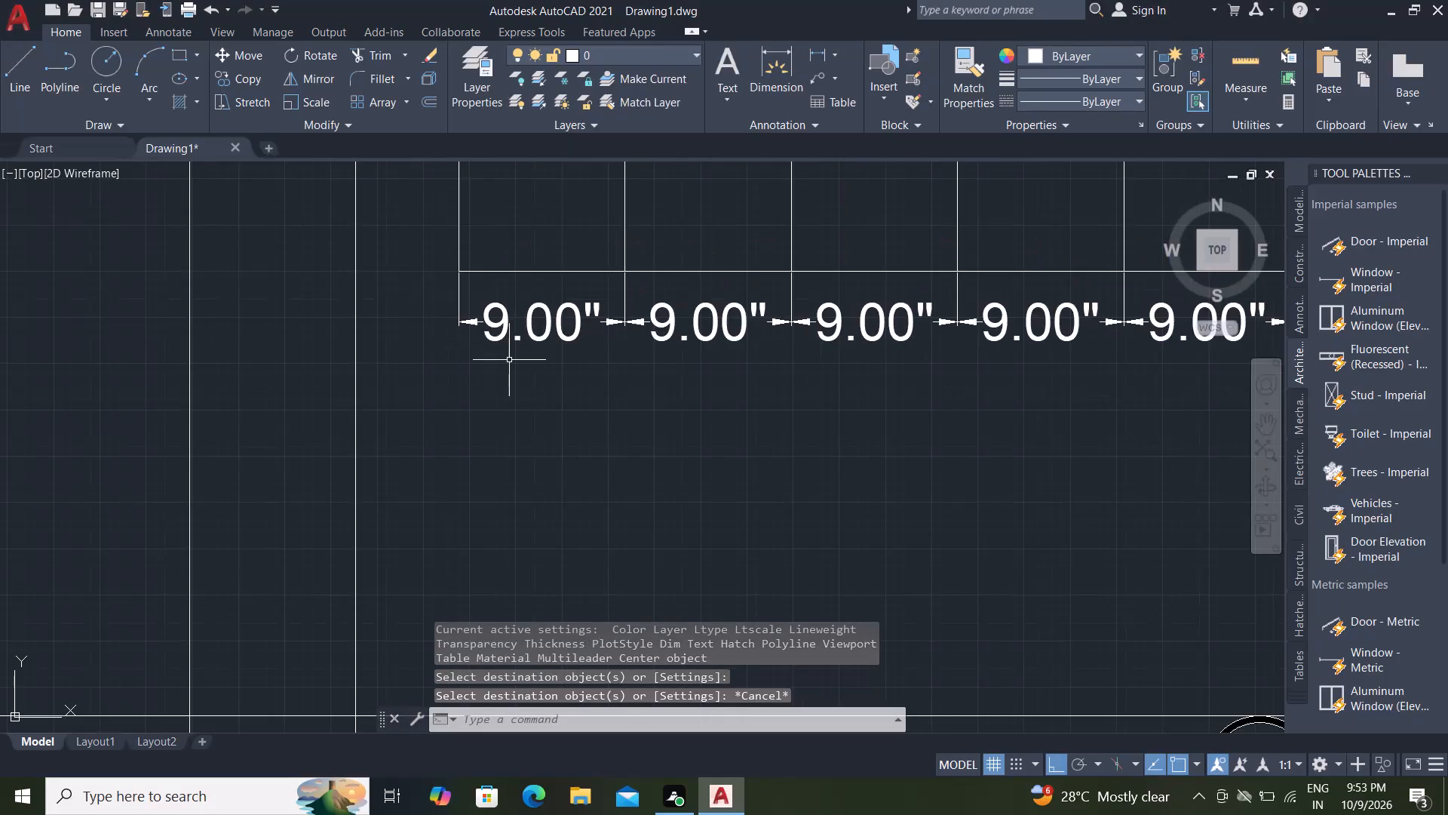
scroll(538, 358, down, 2)
middle_drag(506, 328, 519, 329)
middle_drag(555, 329, 729, 367)
middle_drag(583, 384, 613, 384)
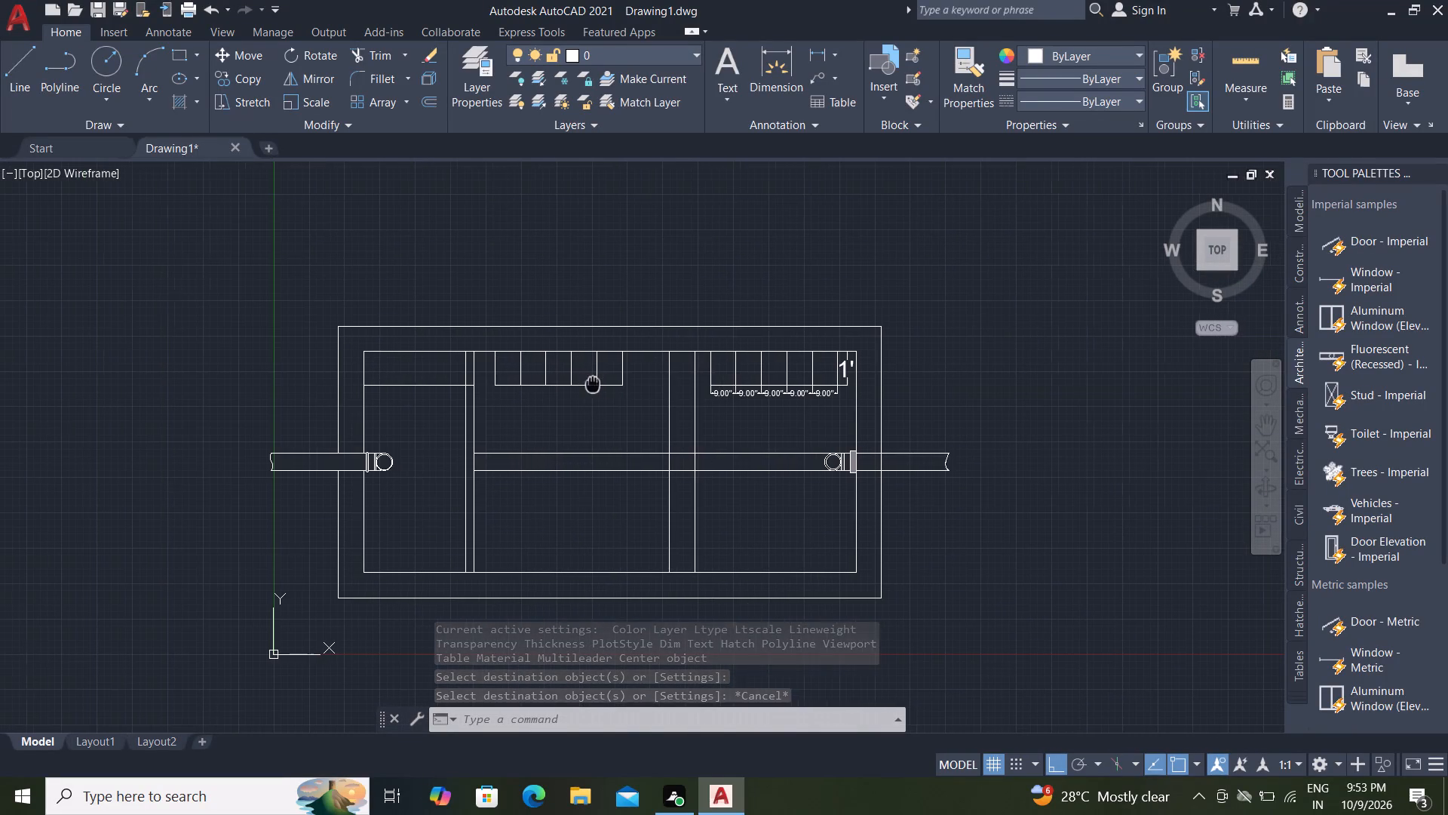
middle_drag(613, 384, 682, 389)
scroll(663, 390, up, 2)
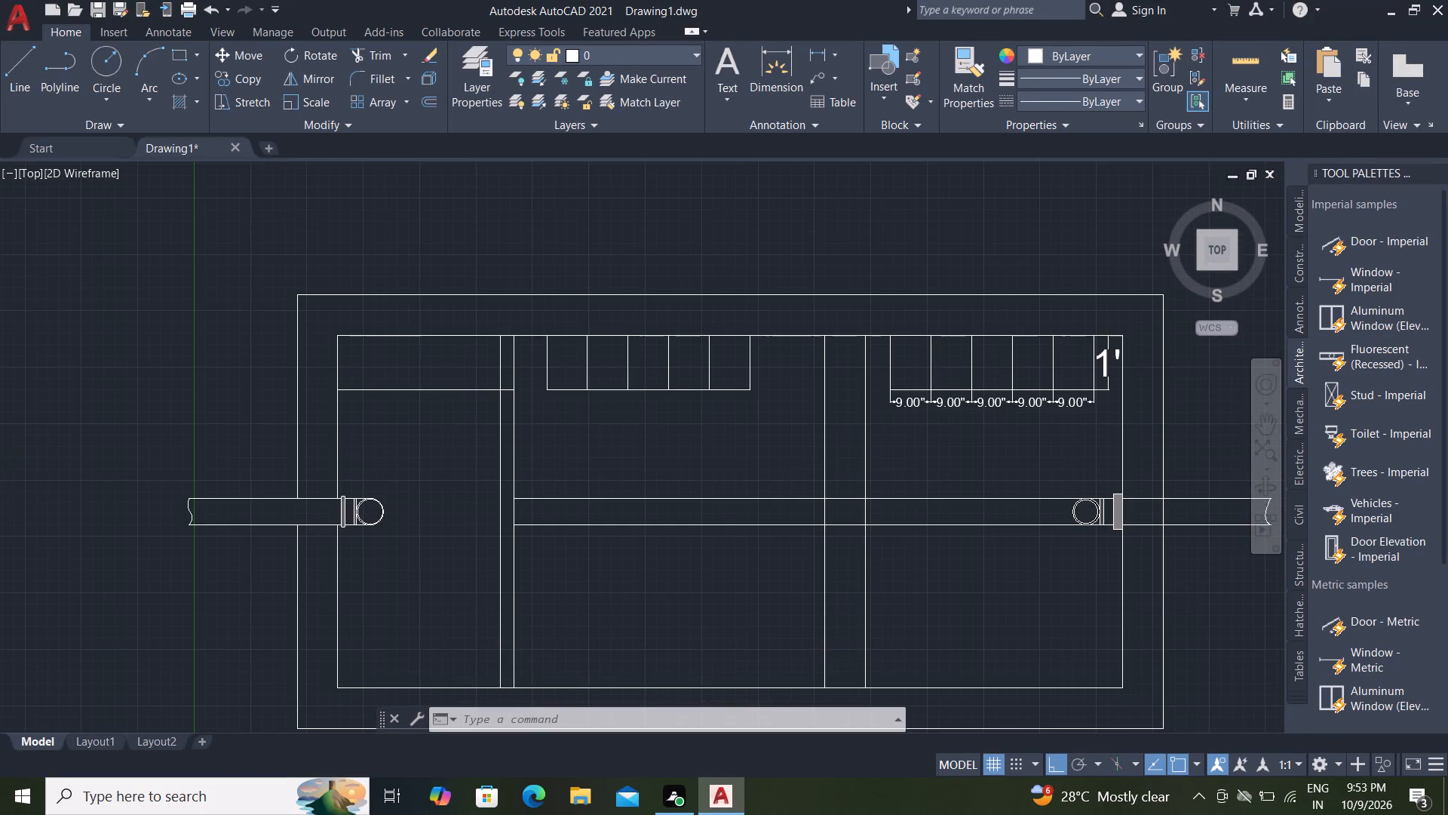
scroll(646, 387, up, 1)
middle_drag(643, 383, 581, 394)
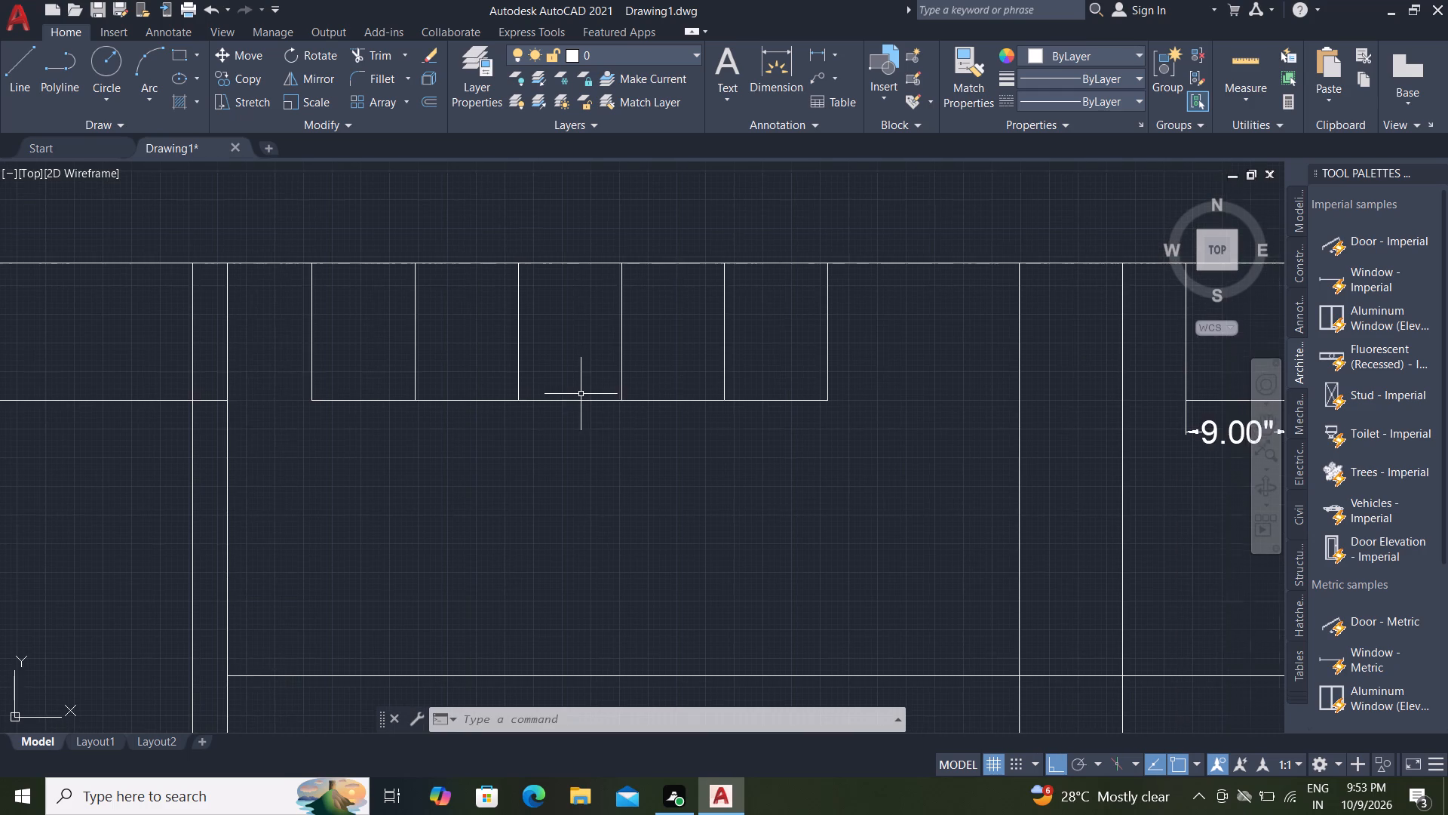
scroll(581, 394, up, 1)
middle_drag(581, 393, 659, 428)
scroll(659, 428, up, 1)
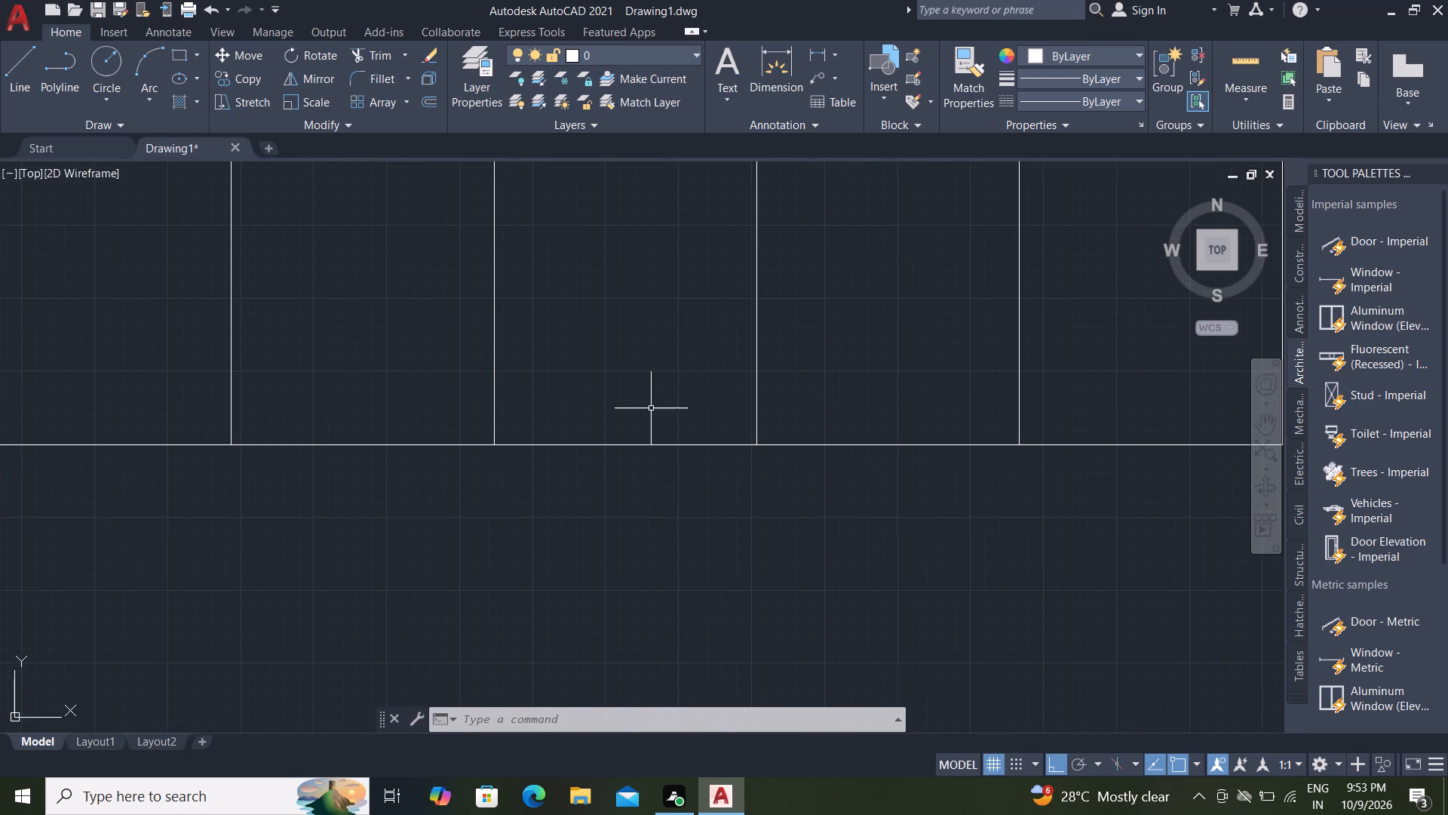
click(820, 50)
scroll(649, 307, down, 2)
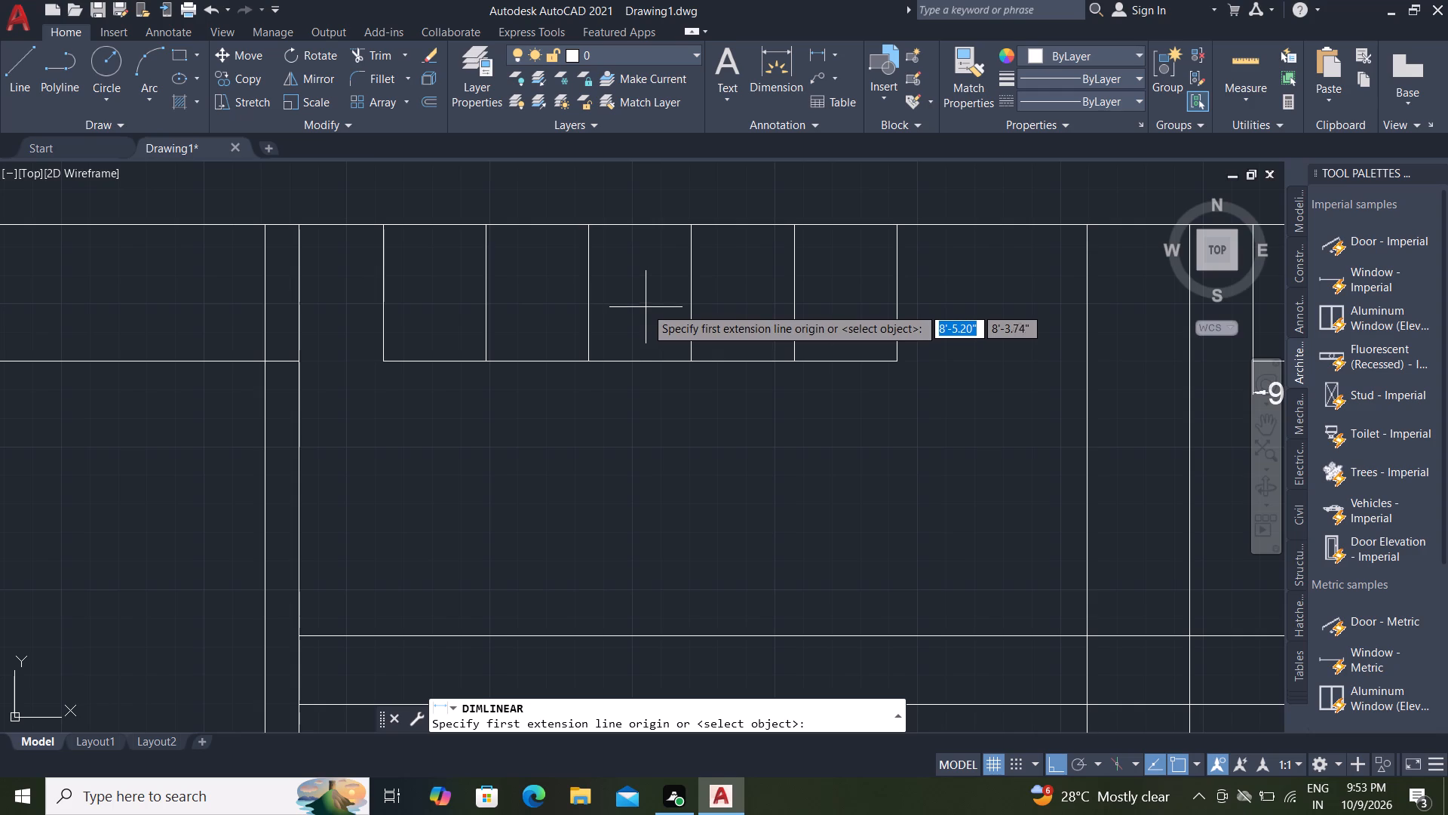
middle_drag(648, 306, 523, 294)
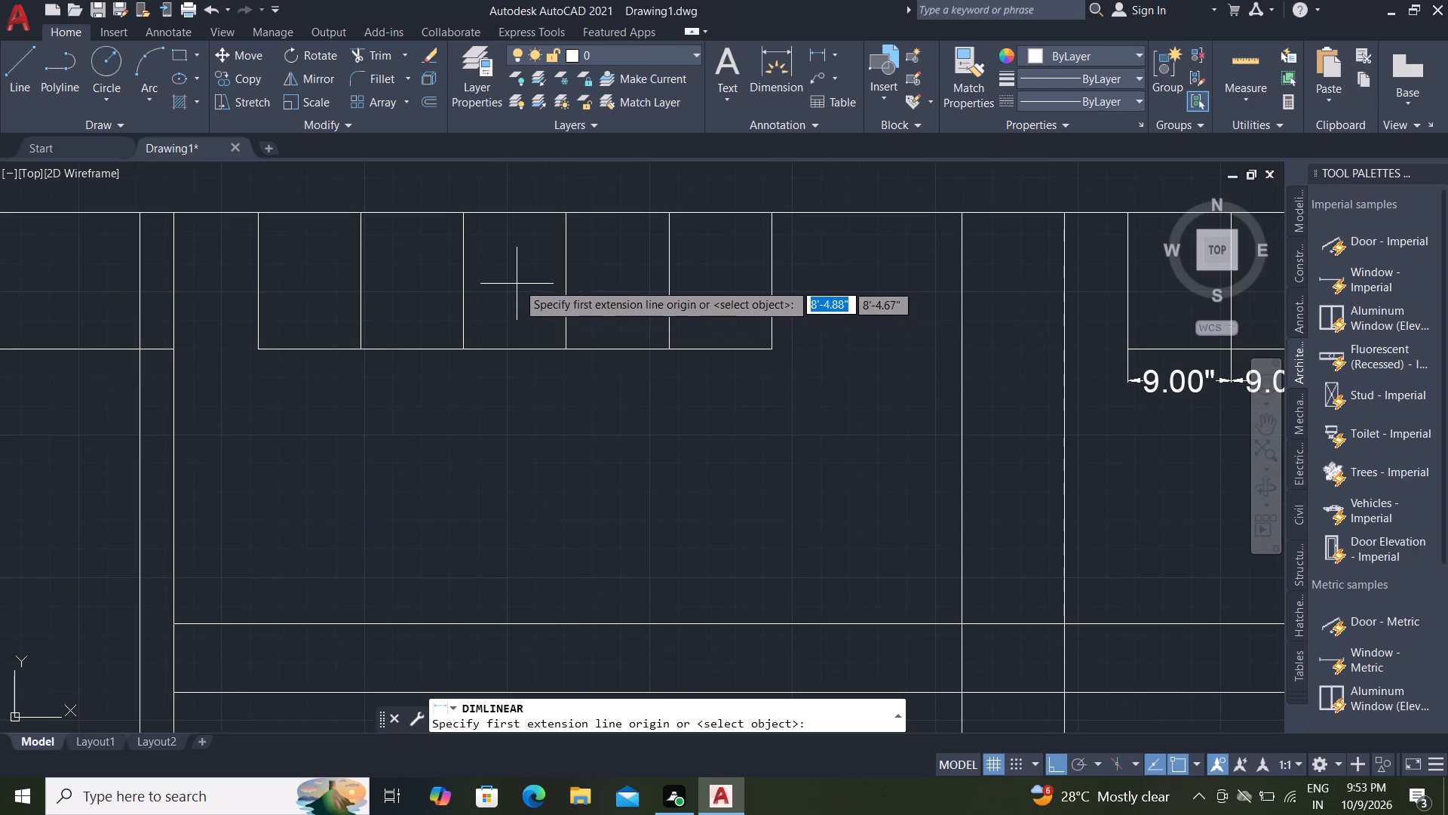
click(773, 214)
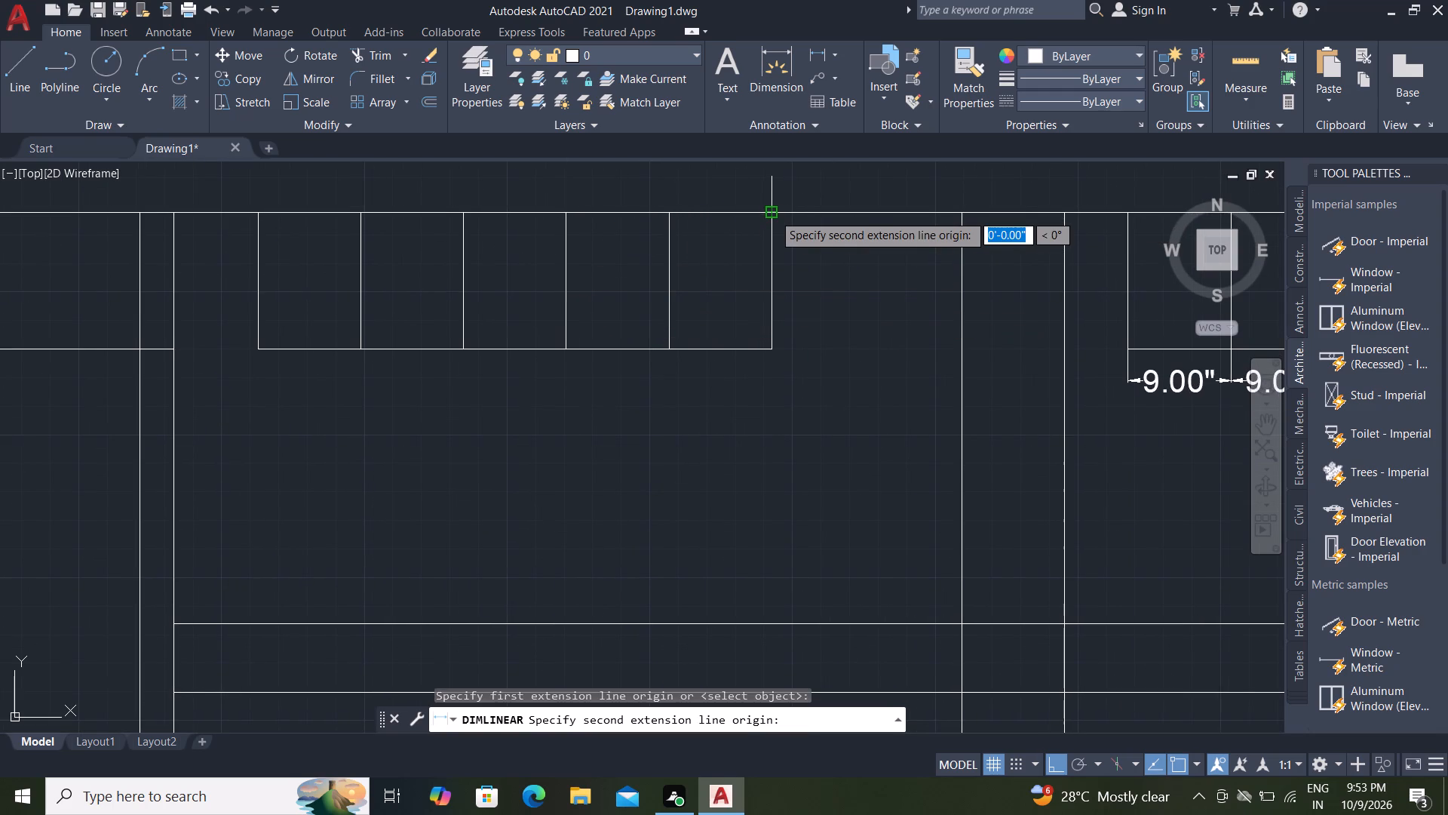
click(774, 352)
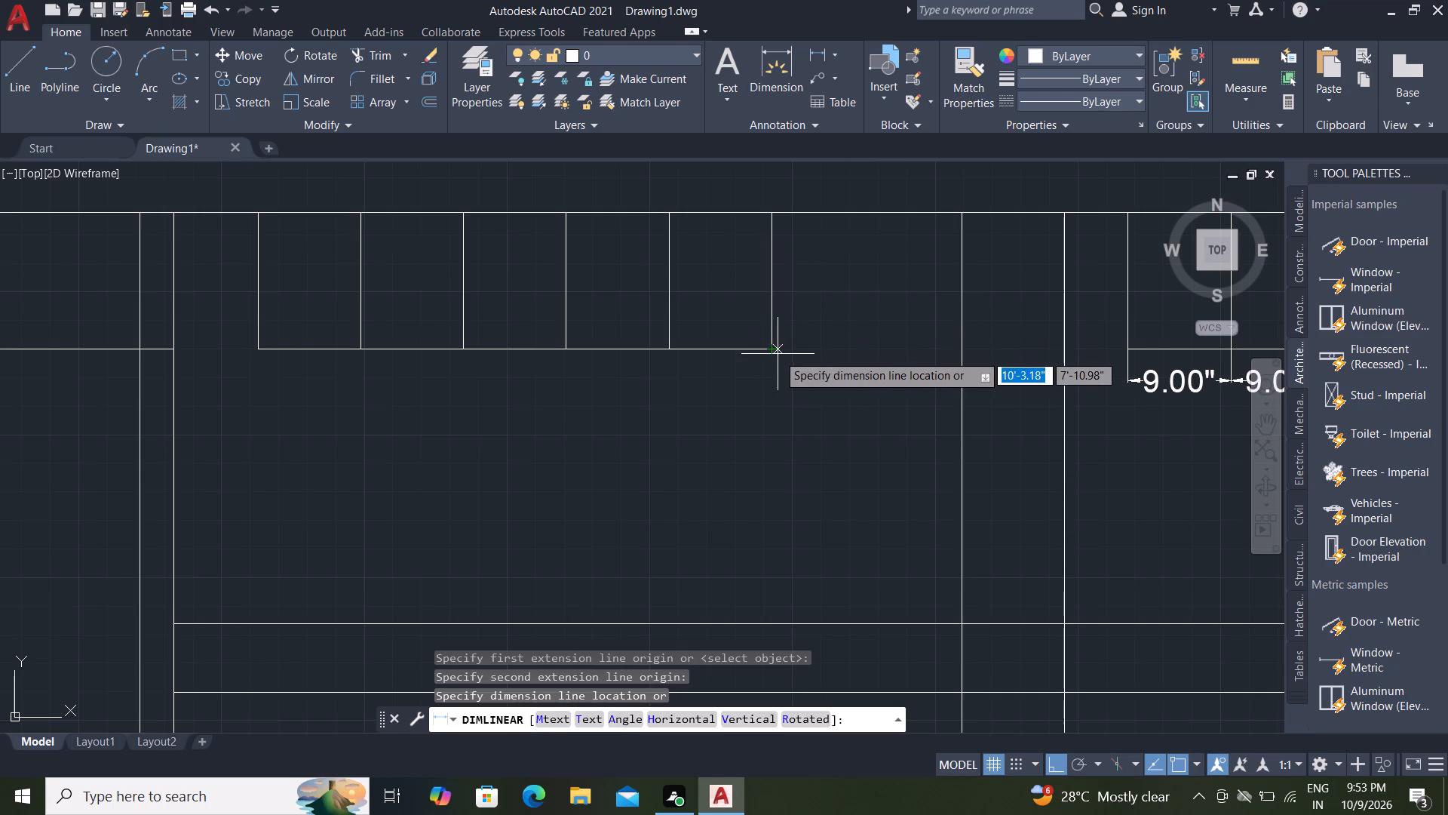
click(826, 349)
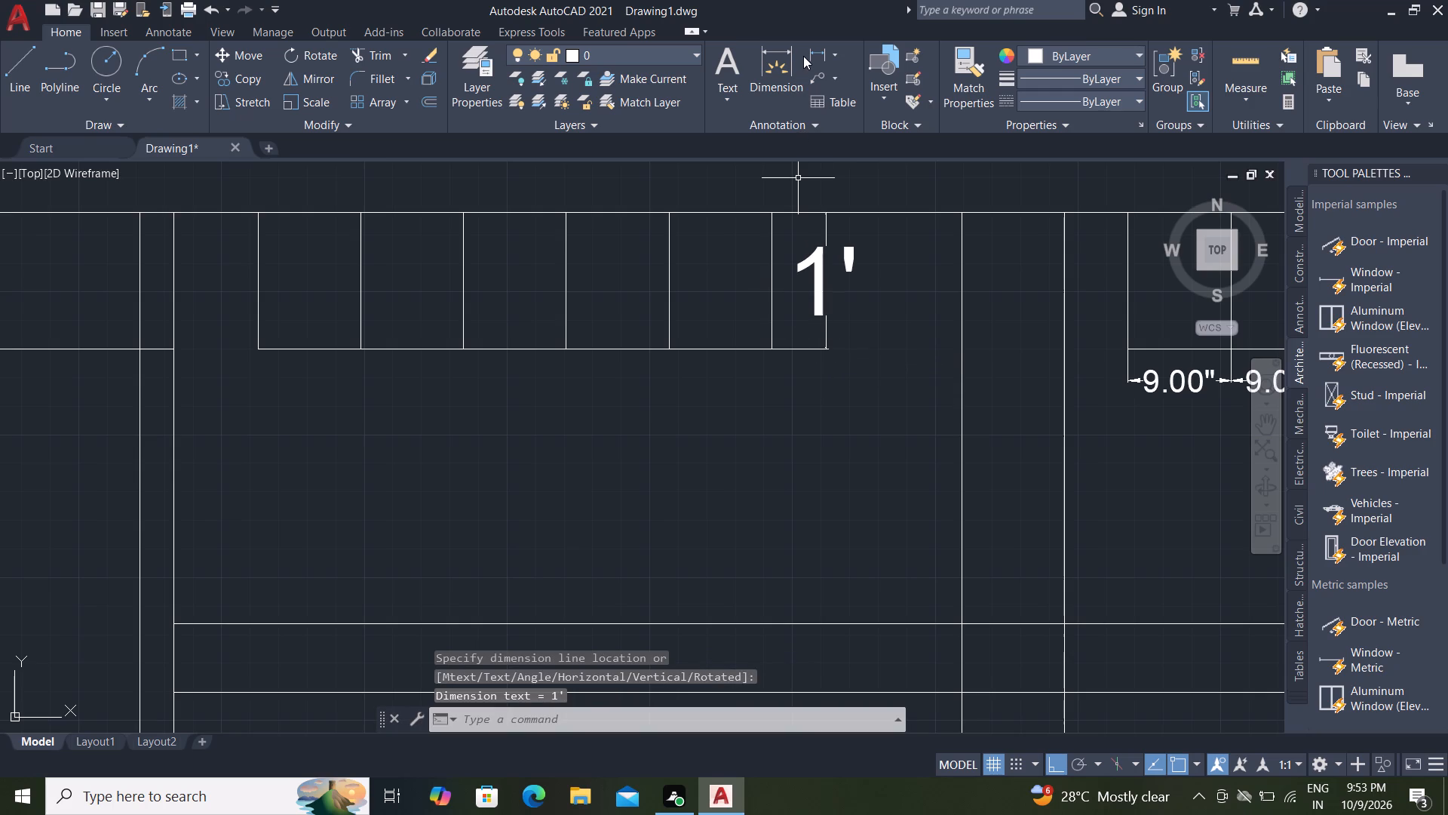
Add a linear dimension for the width of this row's end cell beside the height dimension, about 4" below the cells.
click(814, 51)
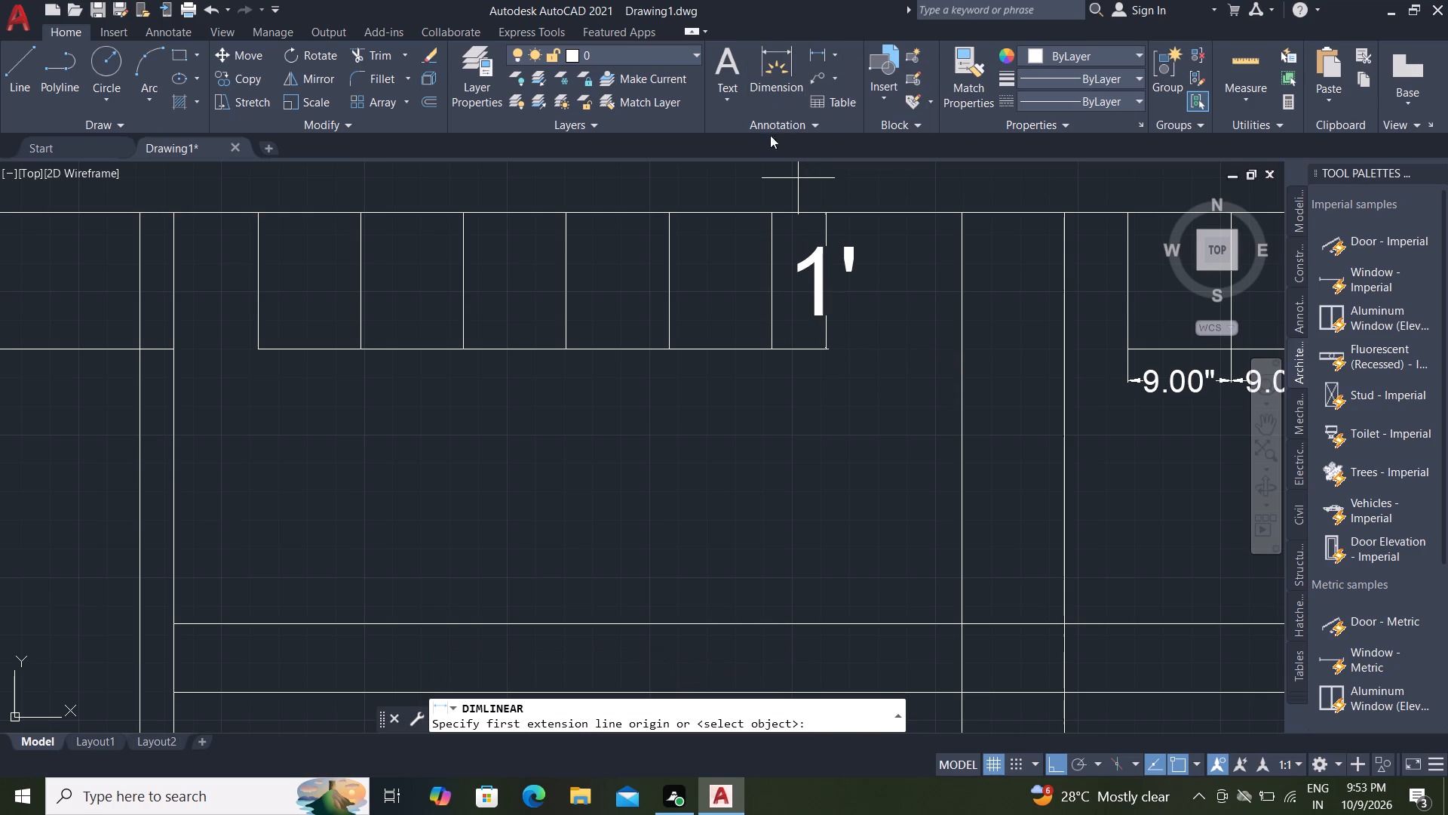
click(768, 349)
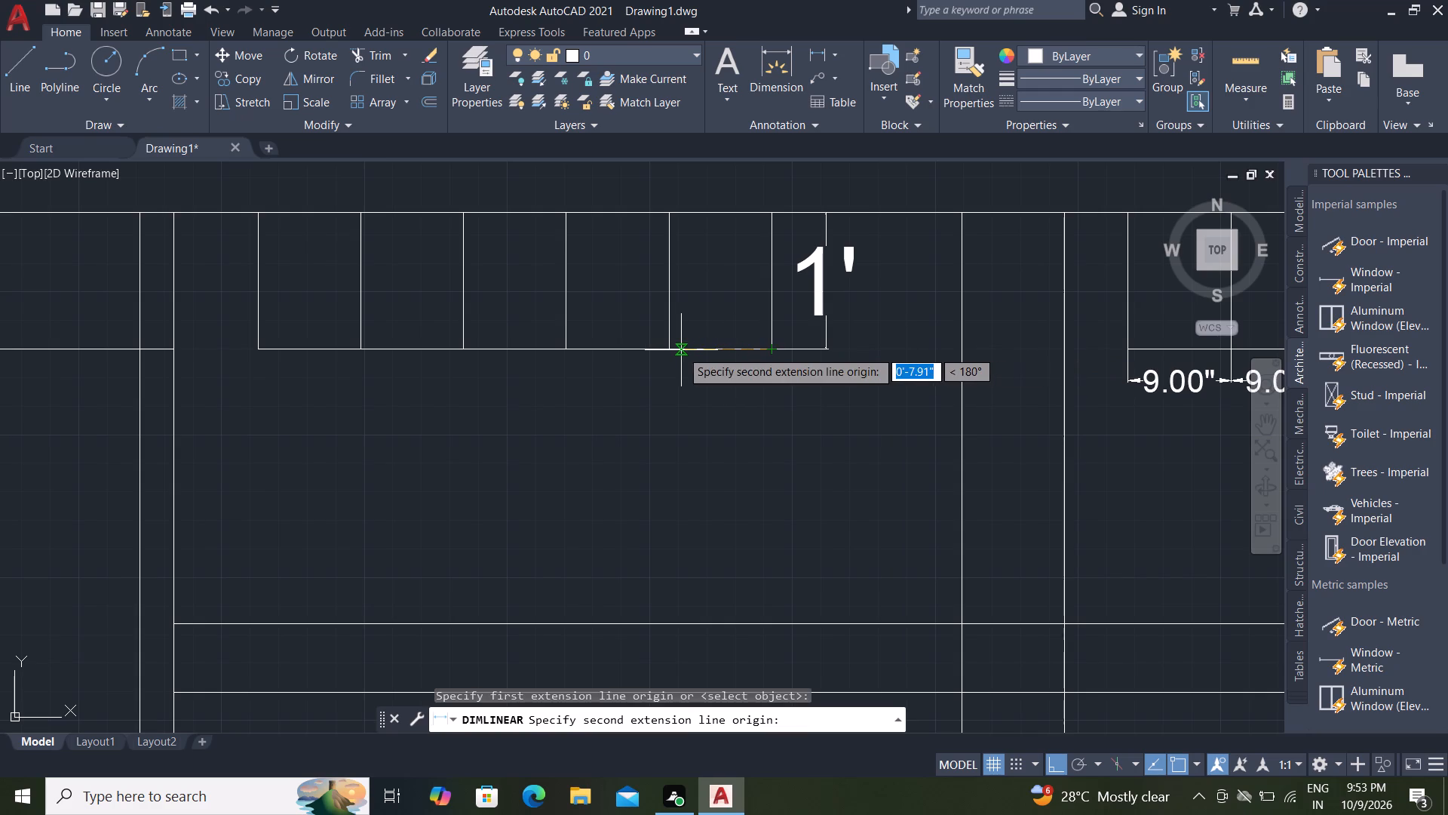
click(671, 349)
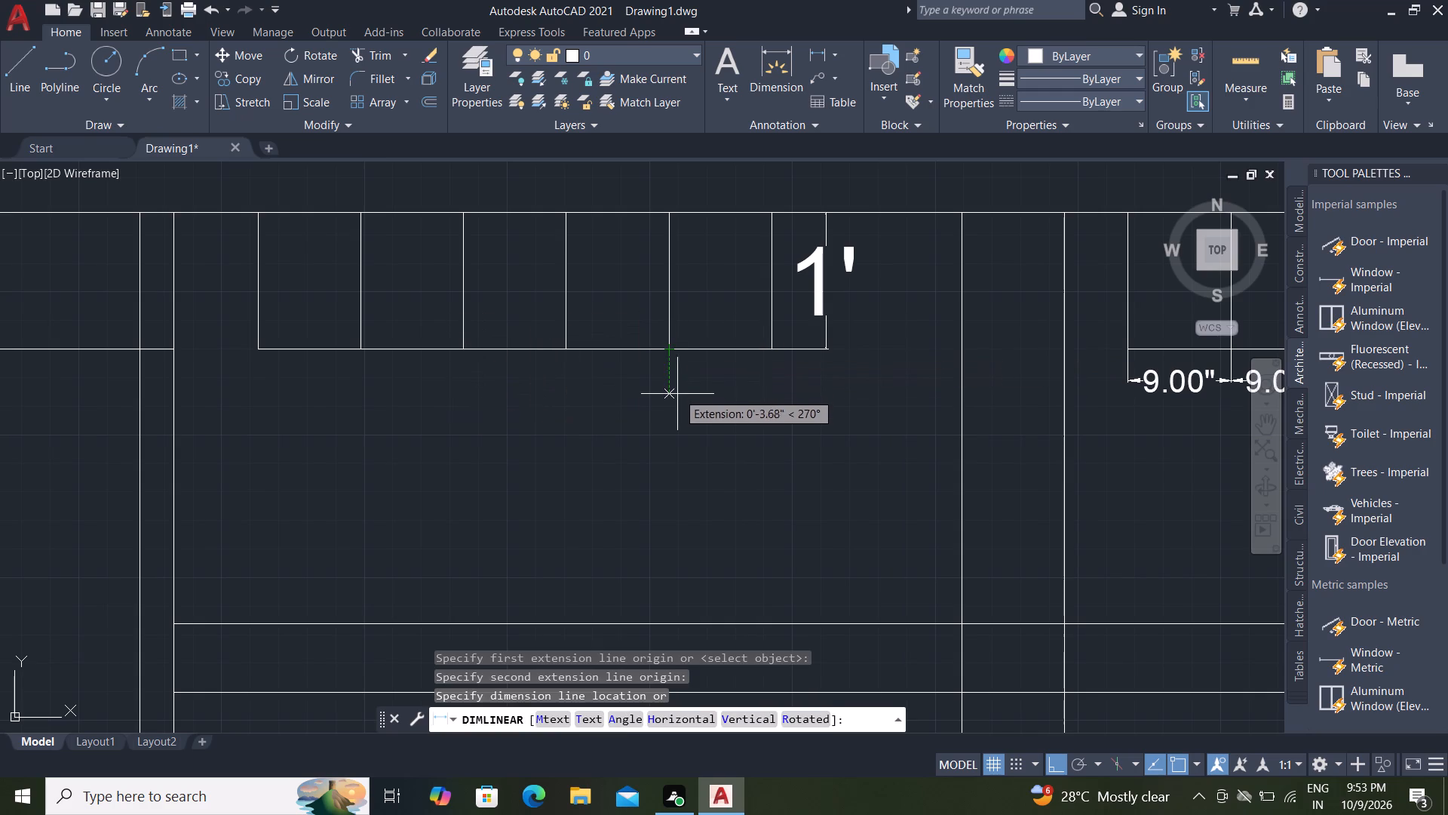
click(676, 397)
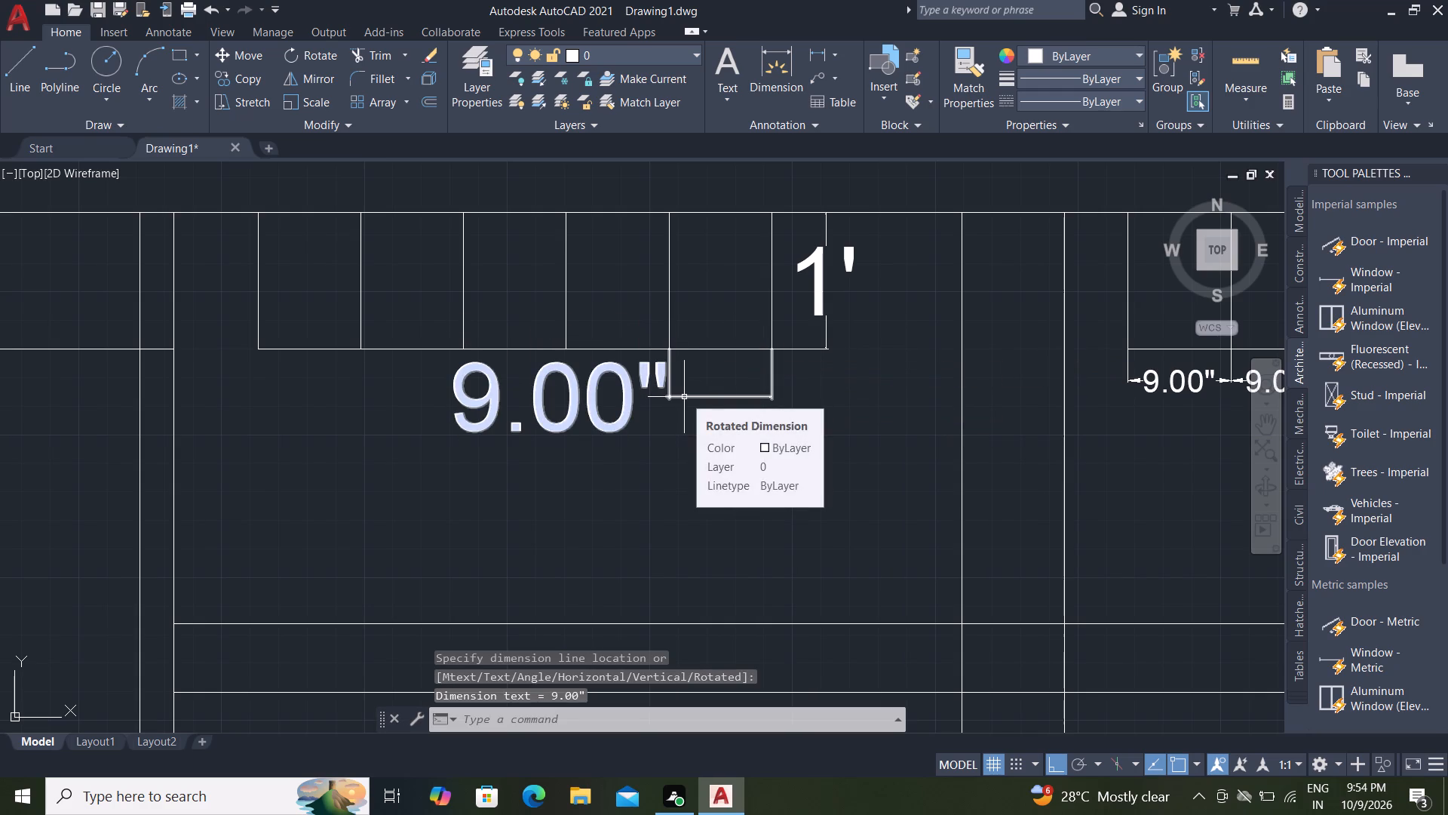
Add a linear dimension for the width of the second cell from that end, in line with the end cell's width dimension.
click(816, 48)
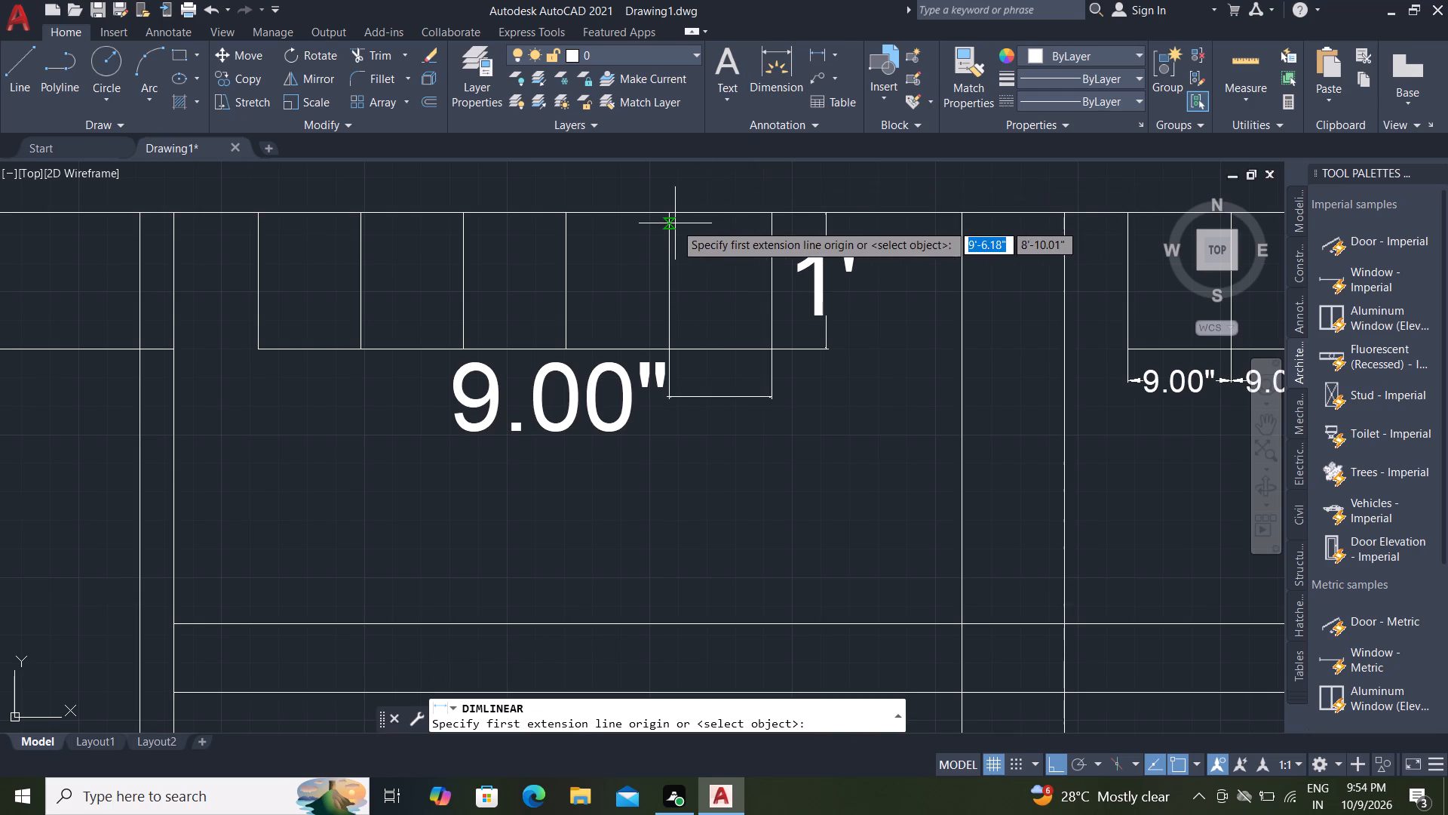
middle_drag(675, 223, 704, 213)
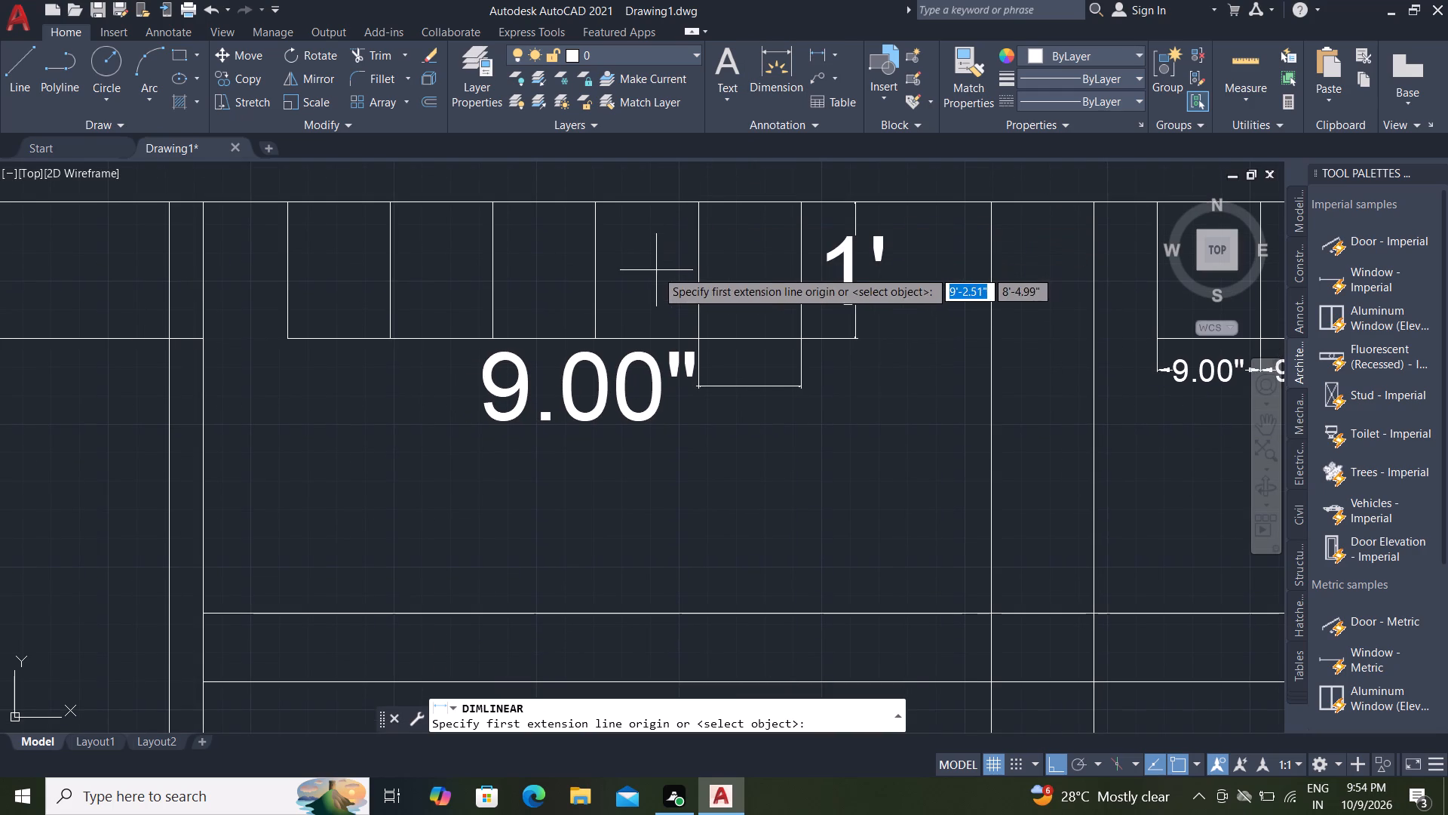
click(591, 344)
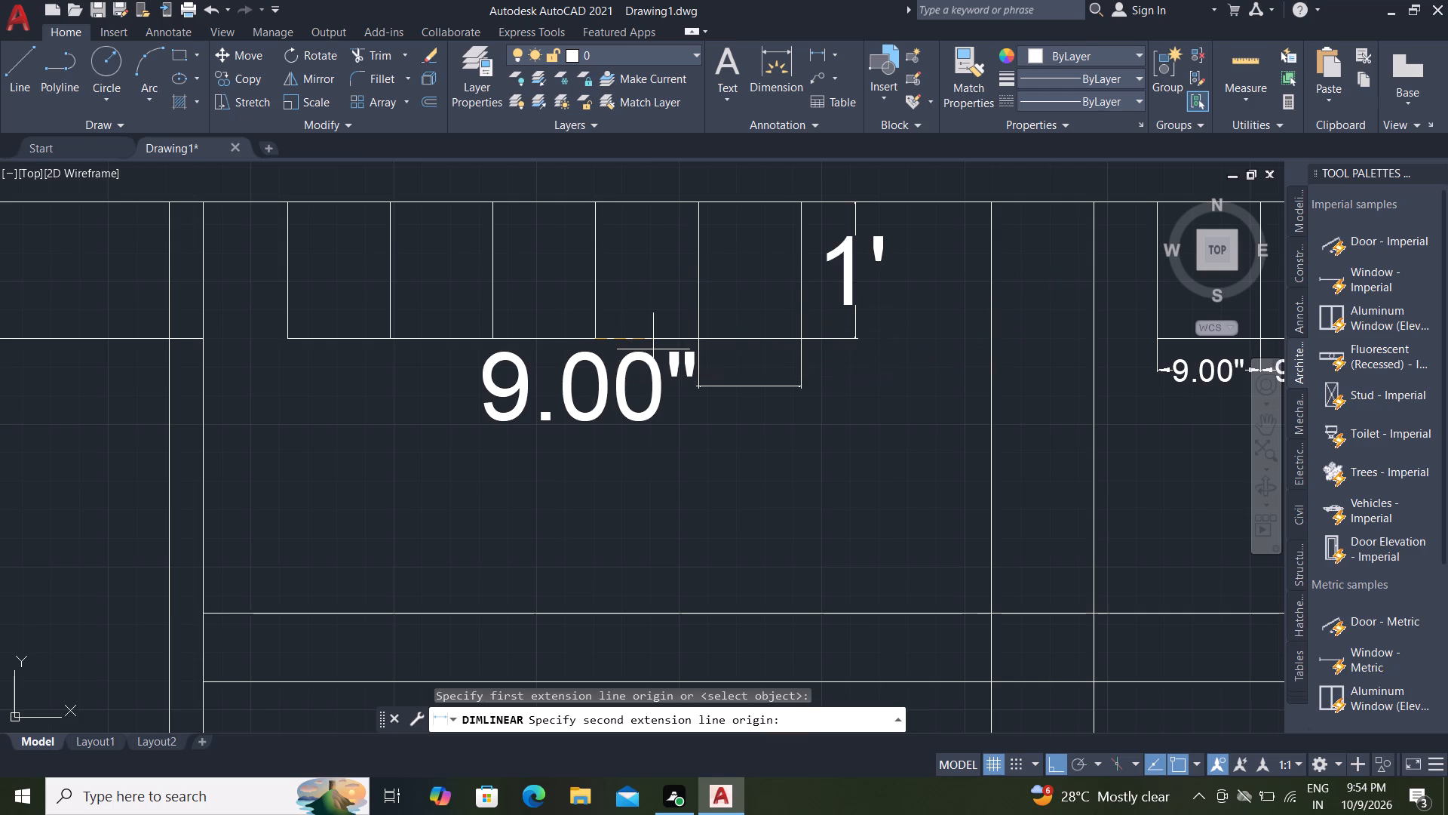
click(699, 339)
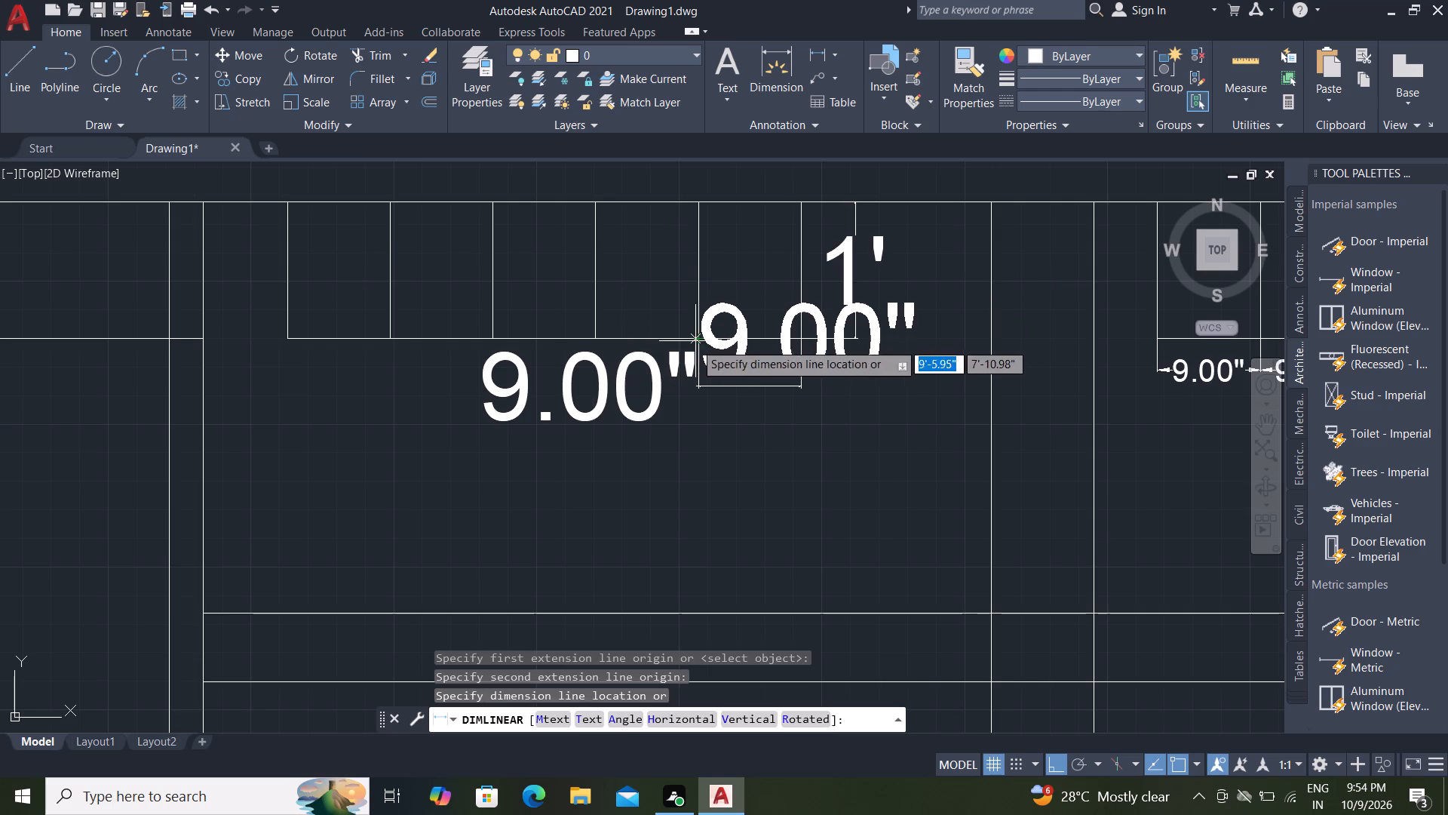
scroll(683, 377, up, 3)
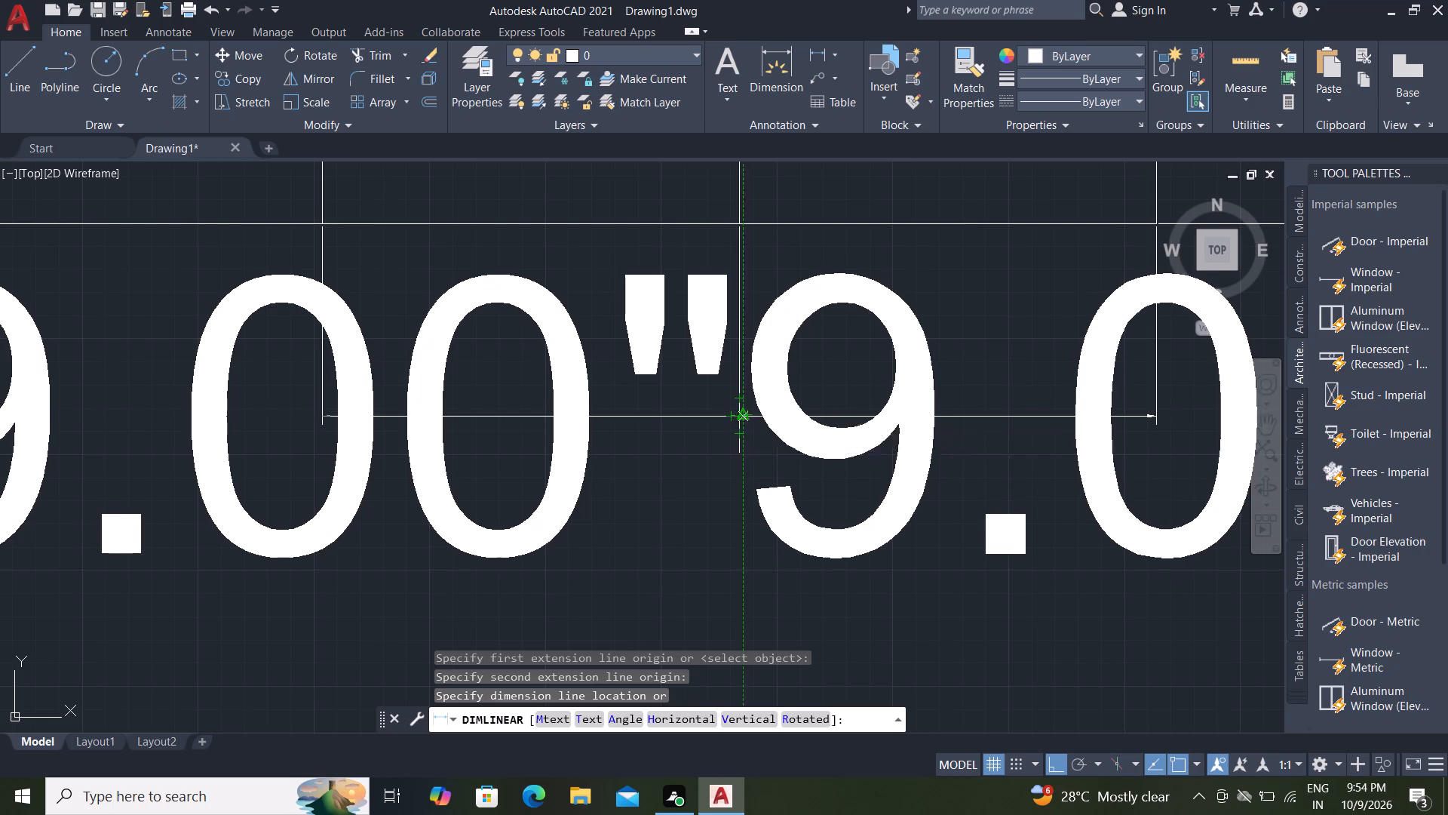
click(740, 418)
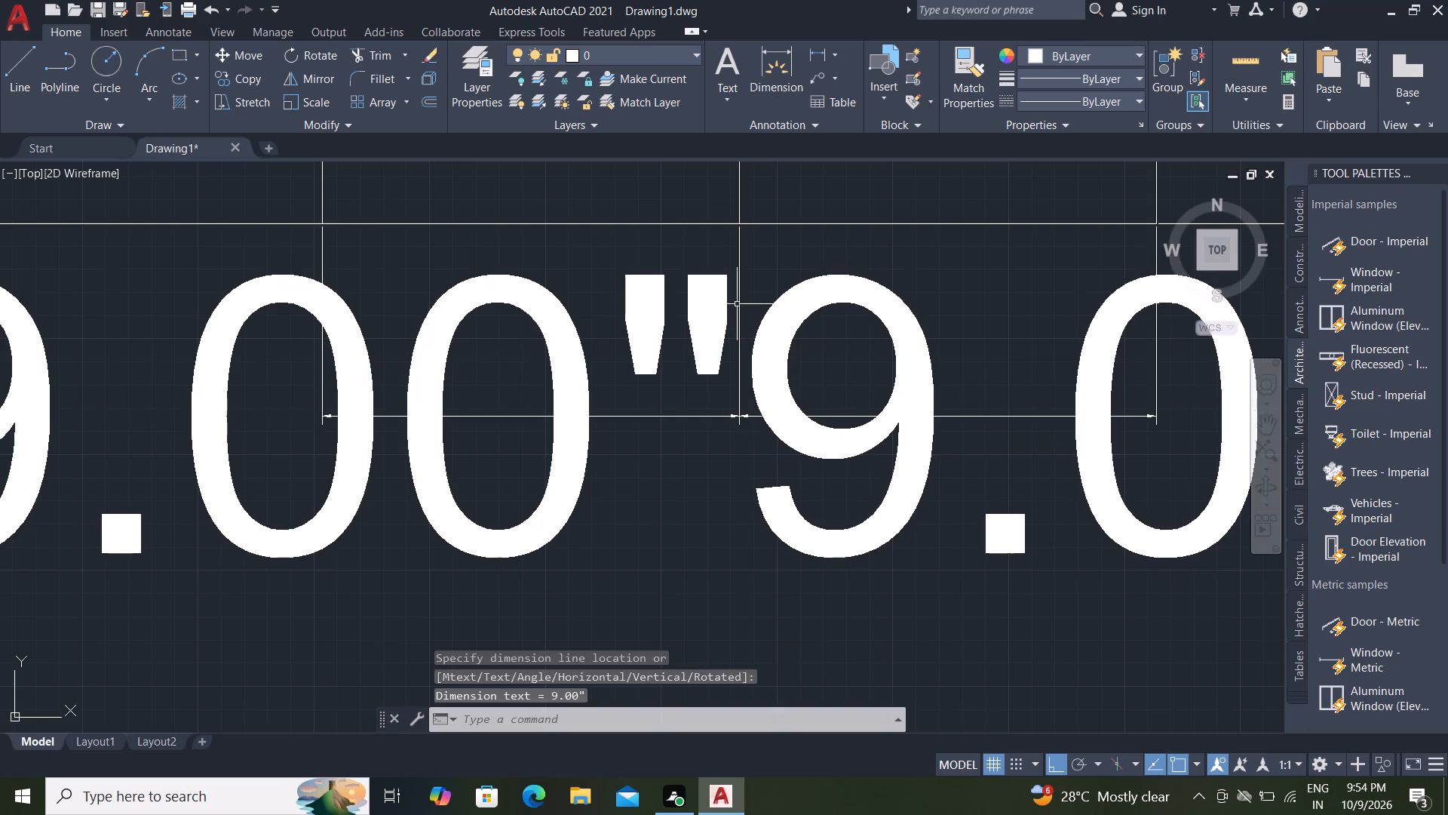
Add a linear dimension for the width of the third cell from the height-dimension end, in line with the two existing width dimensions.
scroll(738, 288, down, 2)
middle_drag(640, 257, 640, 257)
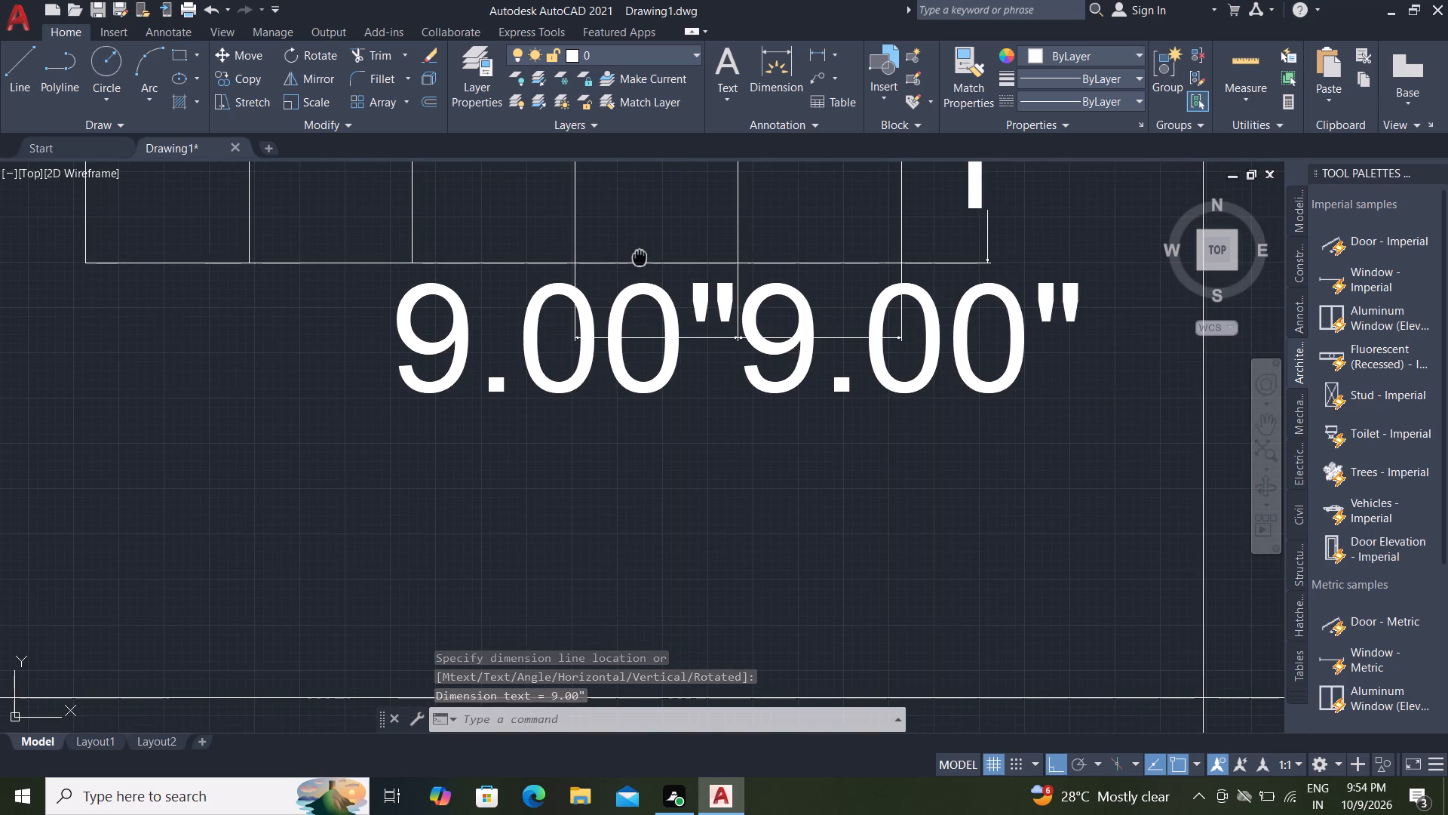
middle_drag(640, 257, 796, 303)
middle_drag(734, 288, 811, 296)
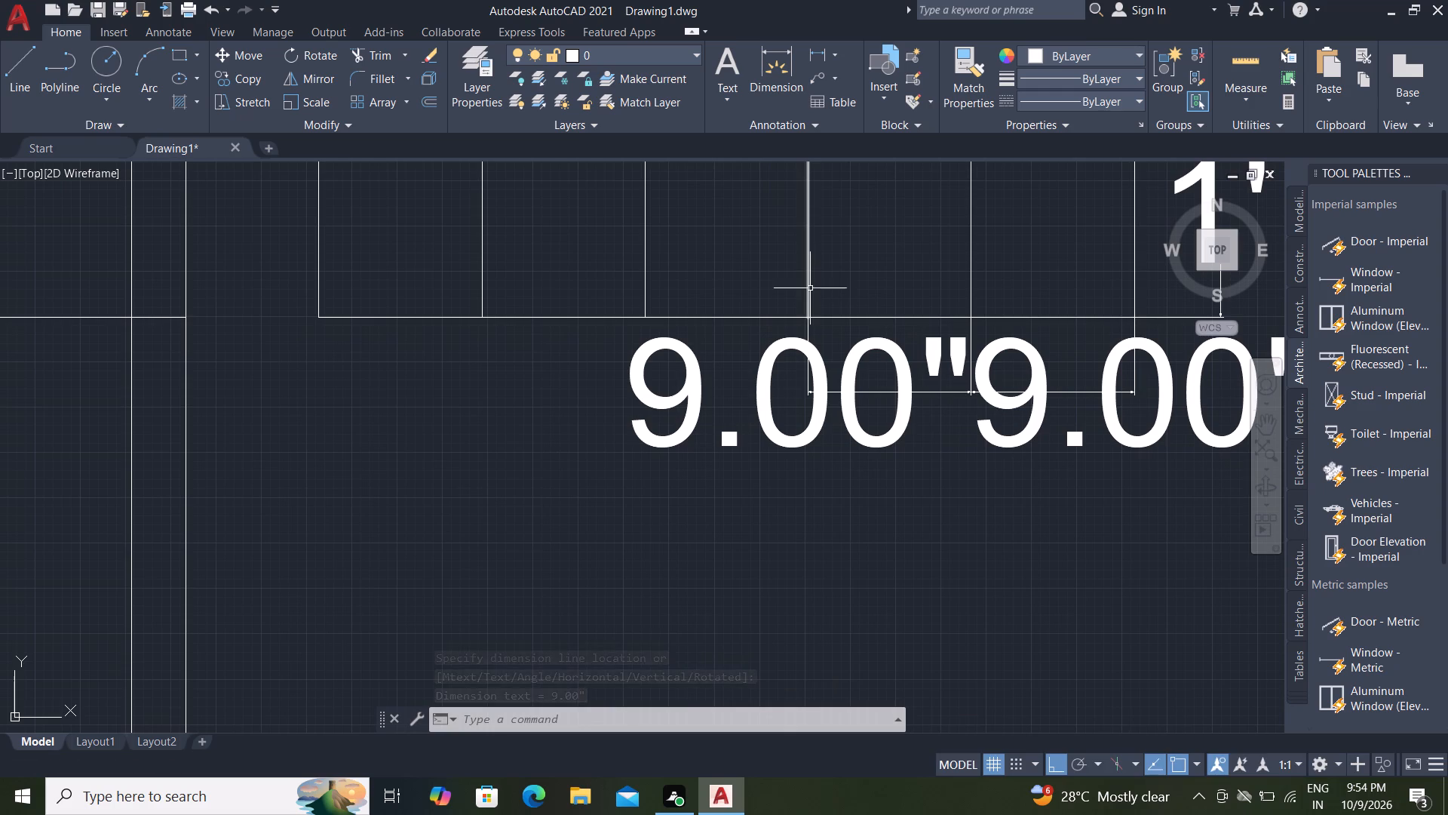
click(818, 50)
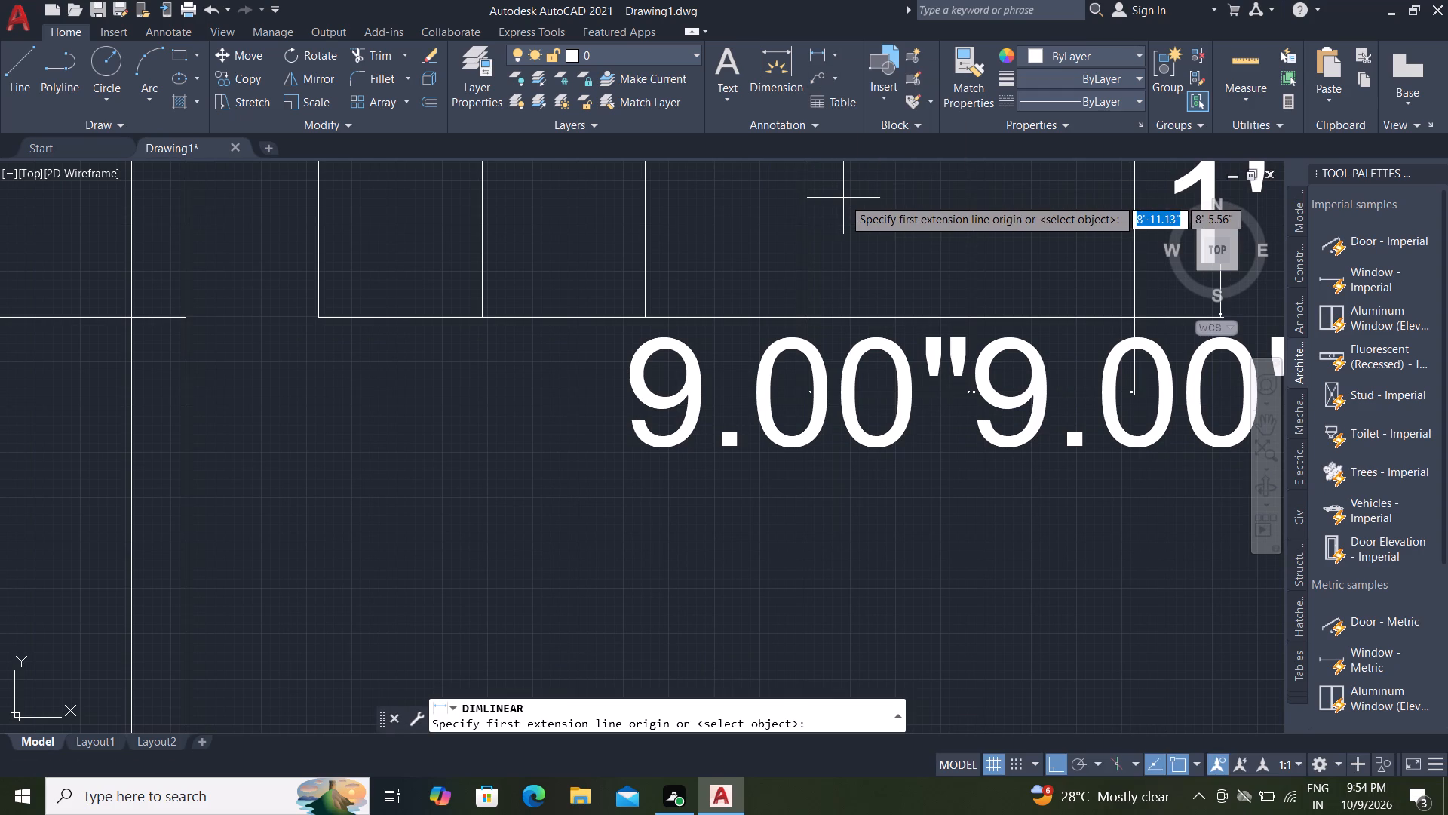
click(811, 320)
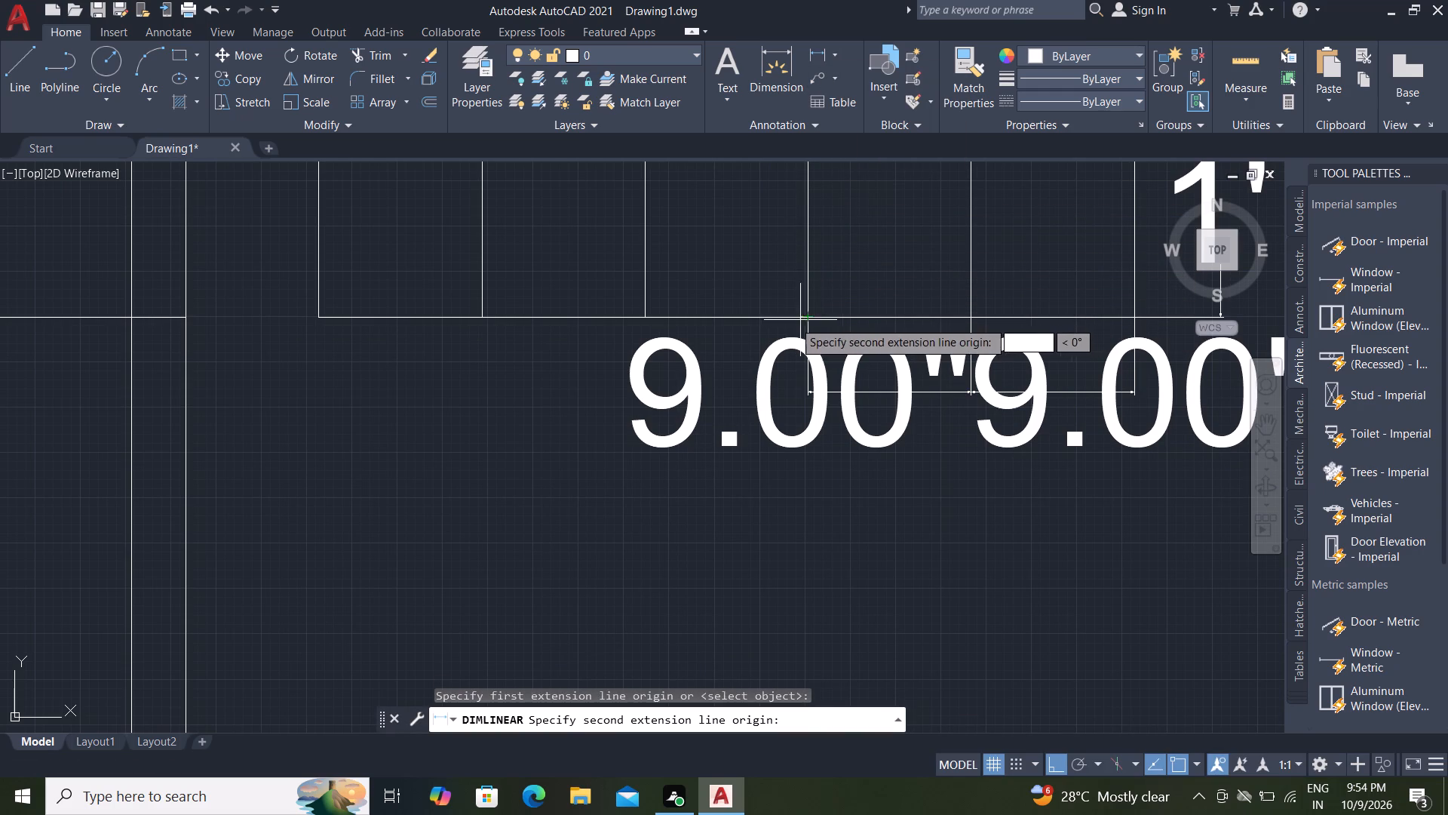
click(649, 318)
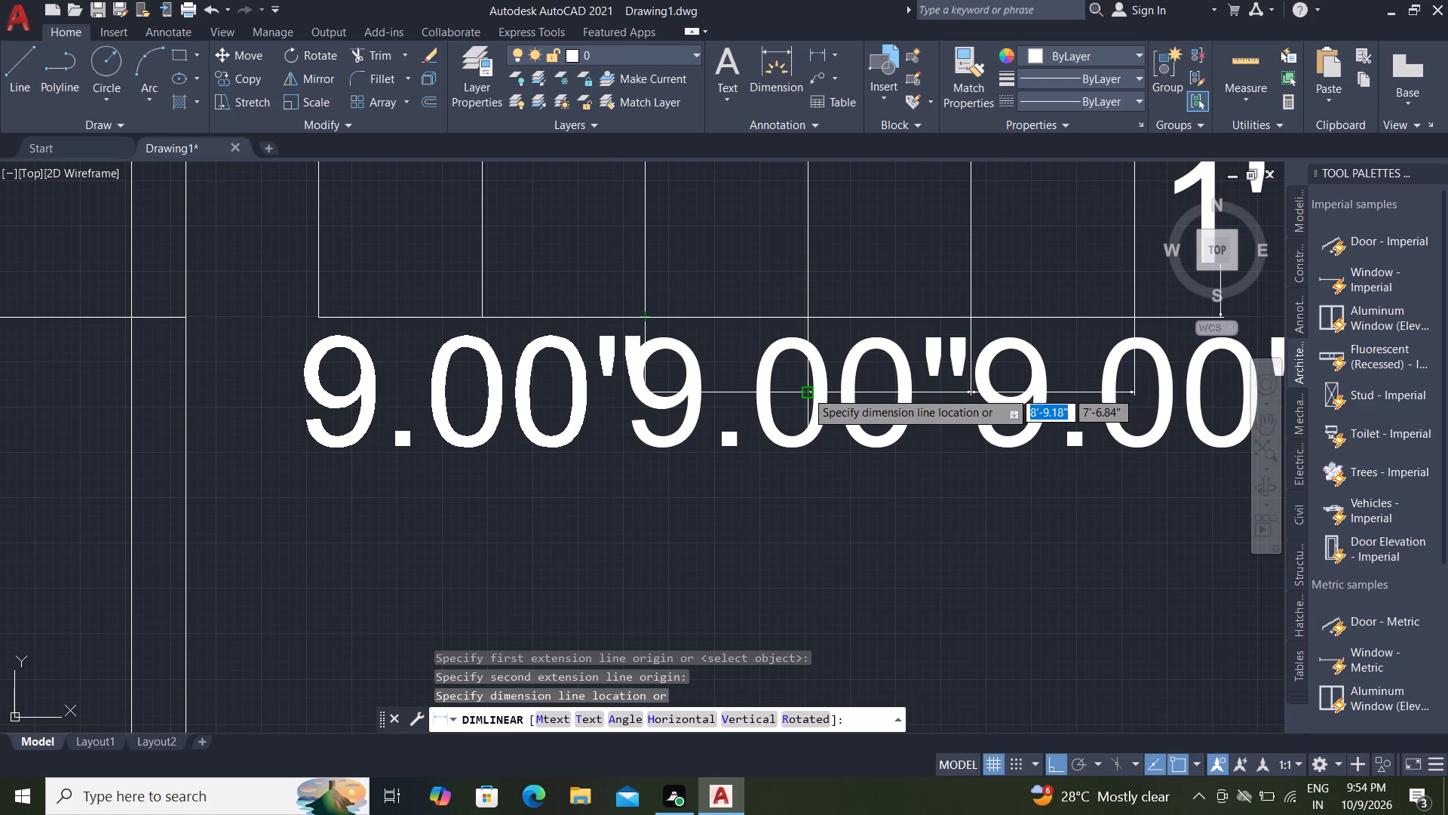
scroll(806, 391, up, 2)
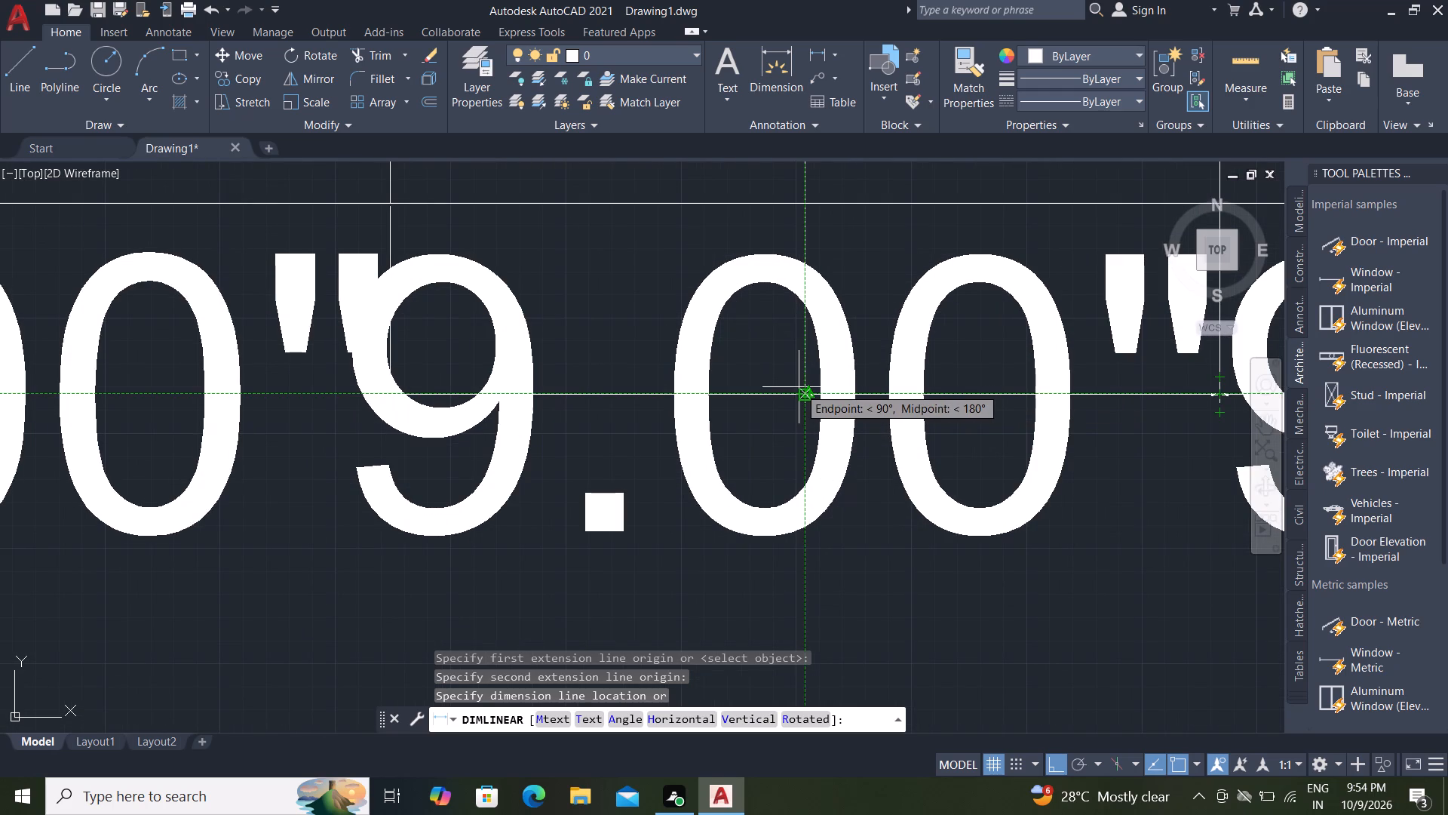
click(799, 387)
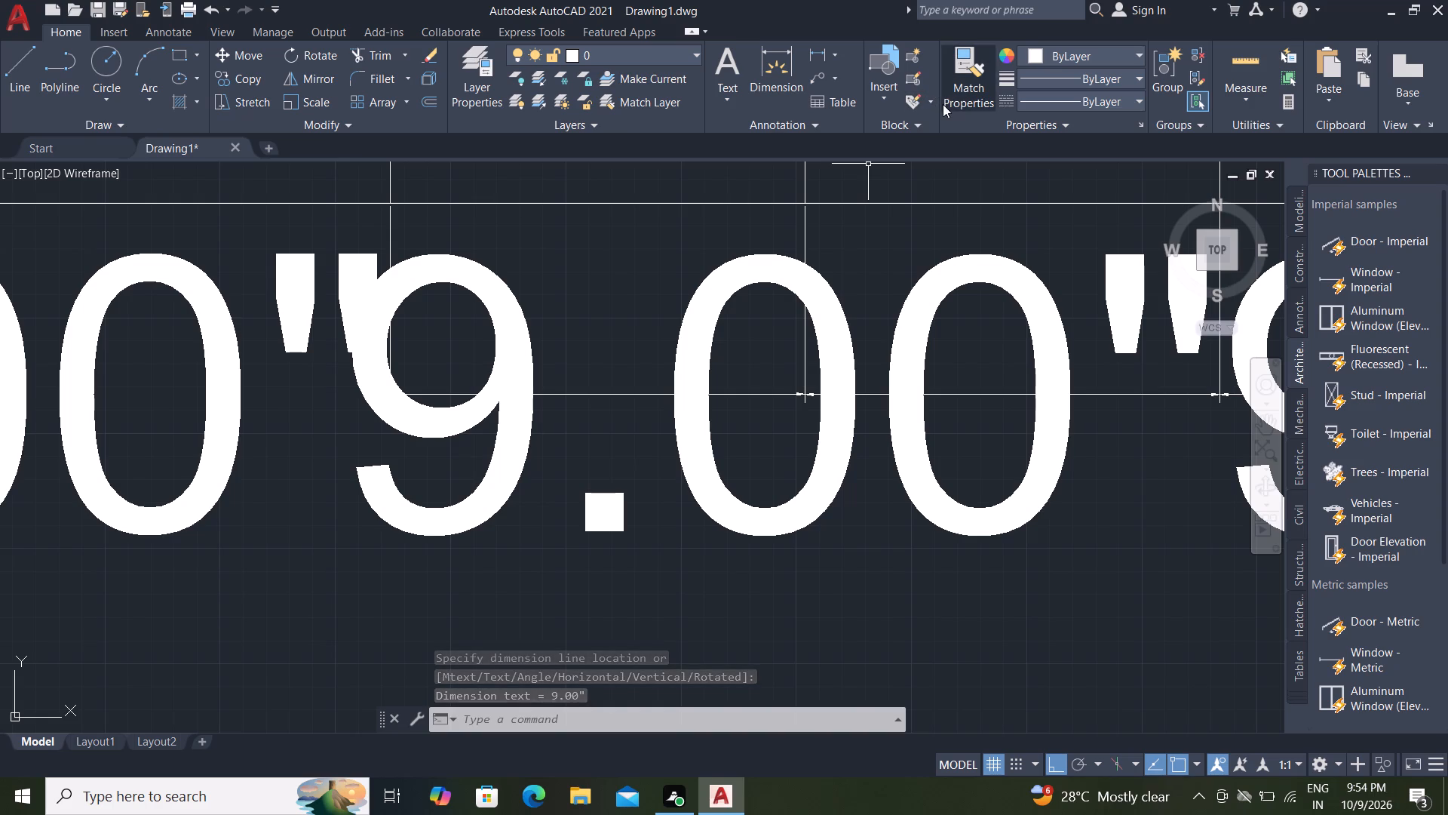
Add a linear dimension for the width of the fourth cell, in line with the third cell's width dimension.
click(826, 48)
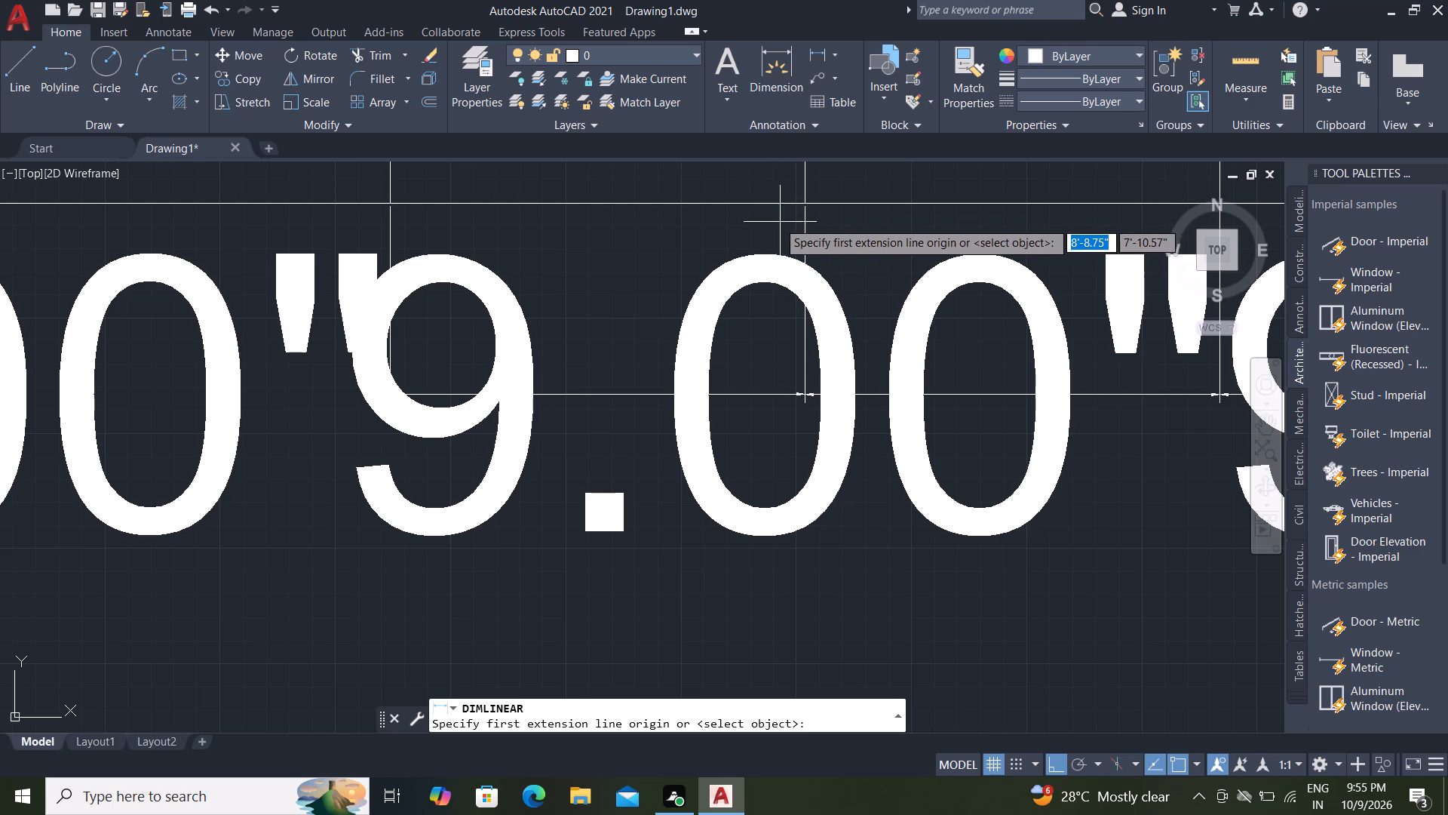
middle_drag(771, 217, 803, 223)
middle_click(826, 235)
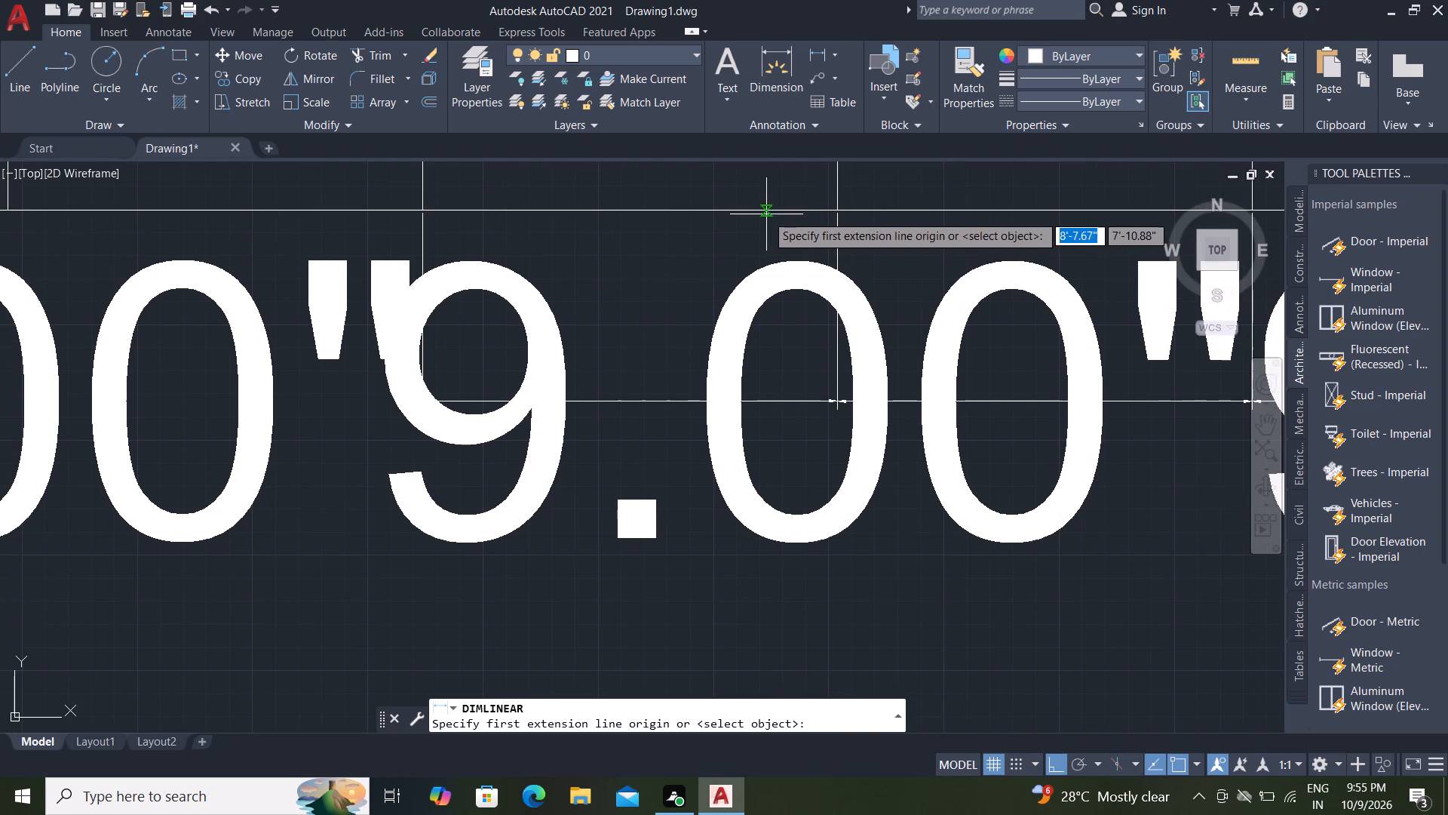
middle_drag(765, 216, 816, 257)
scroll(754, 256, down, 2)
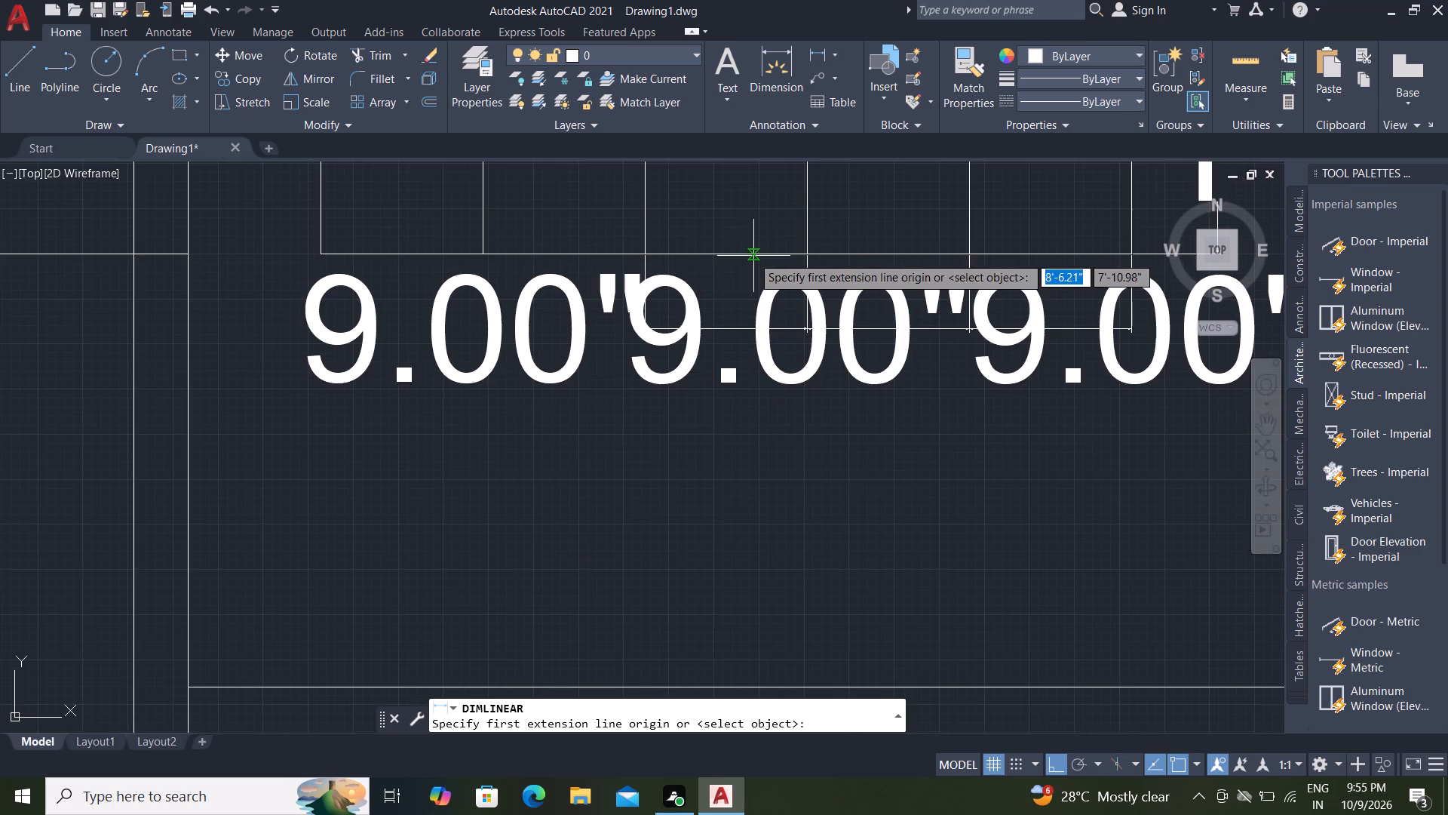
click(482, 249)
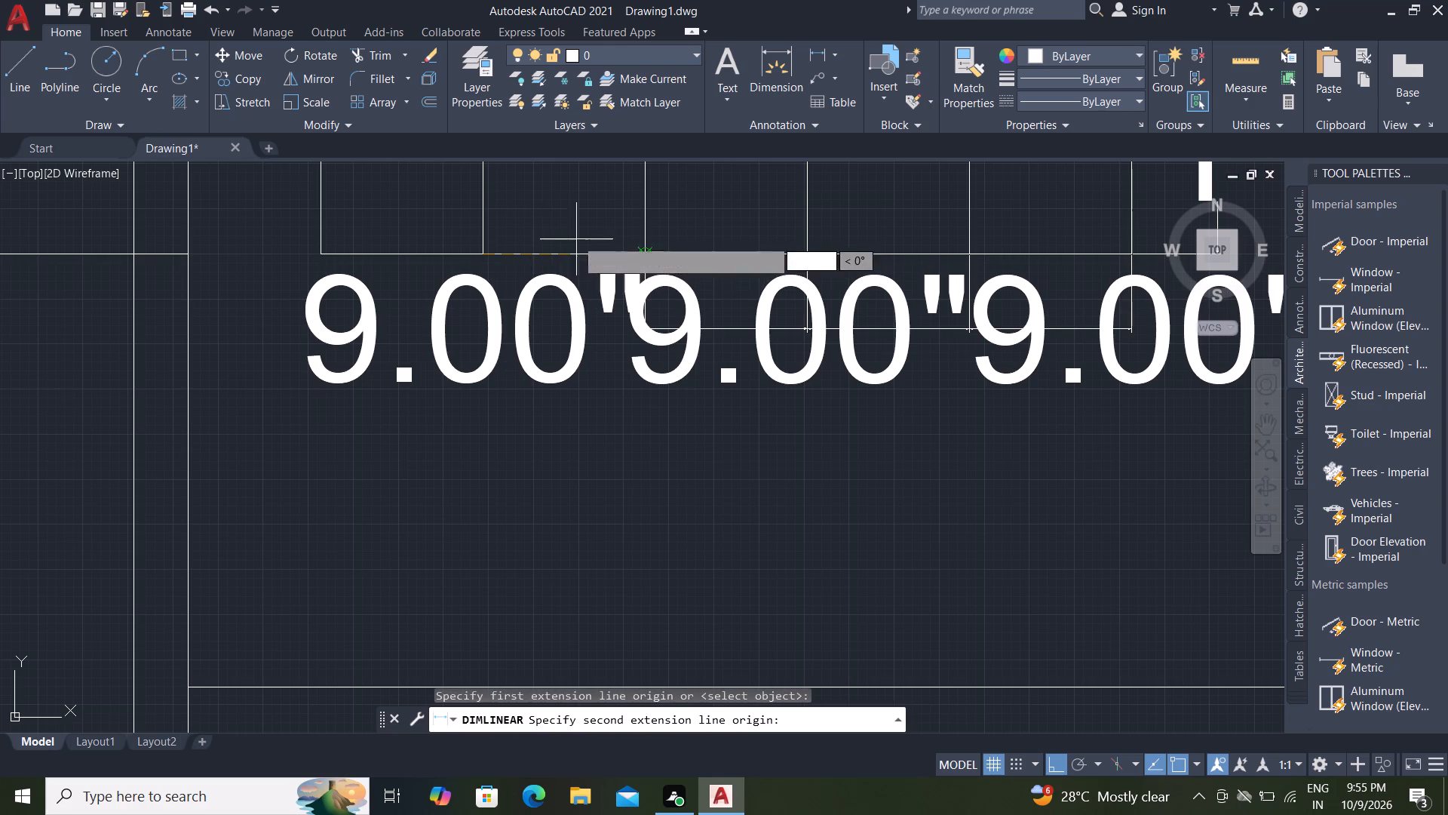
click(645, 256)
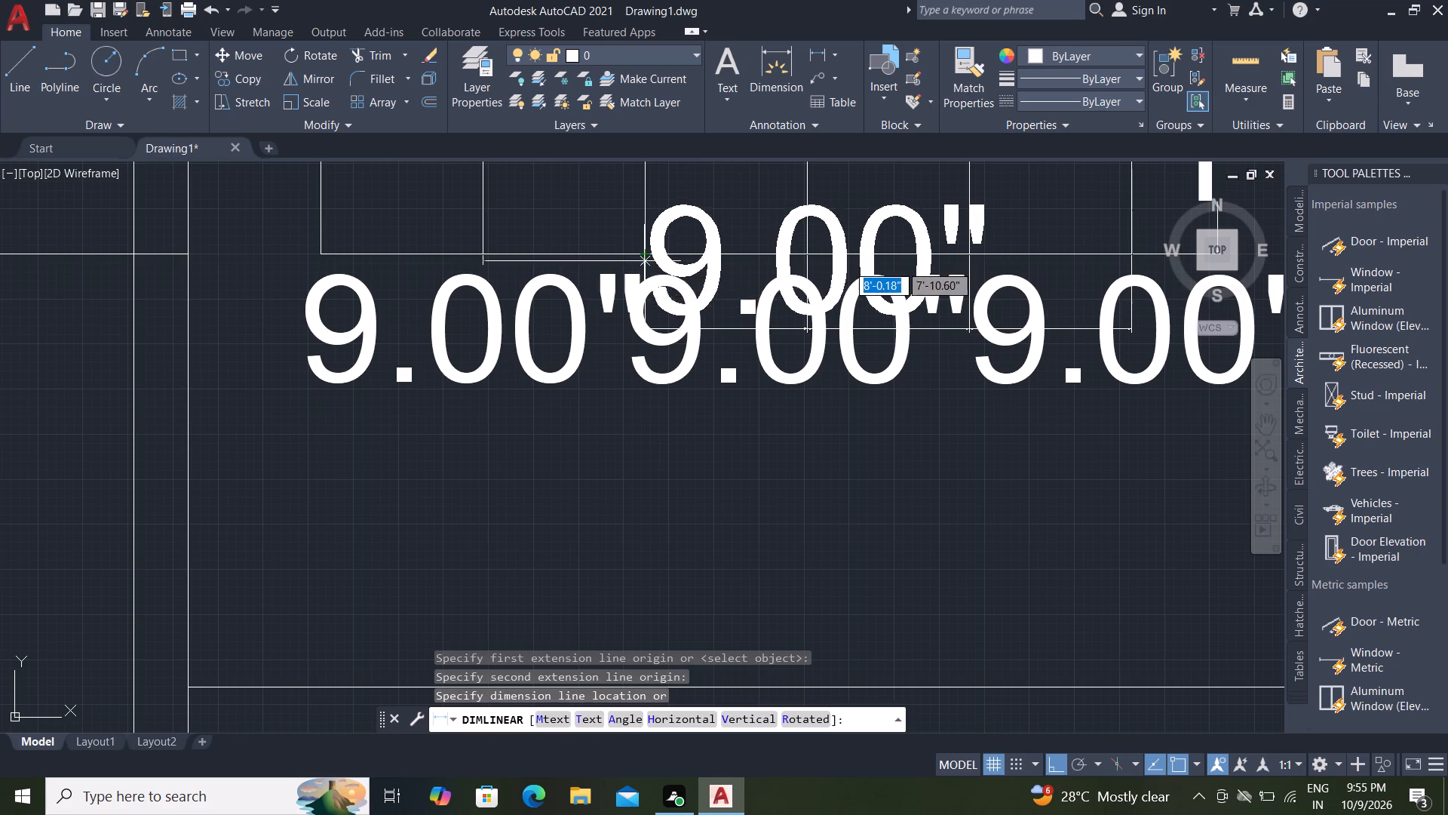
scroll(630, 300, up, 7)
scroll(649, 341, down, 3)
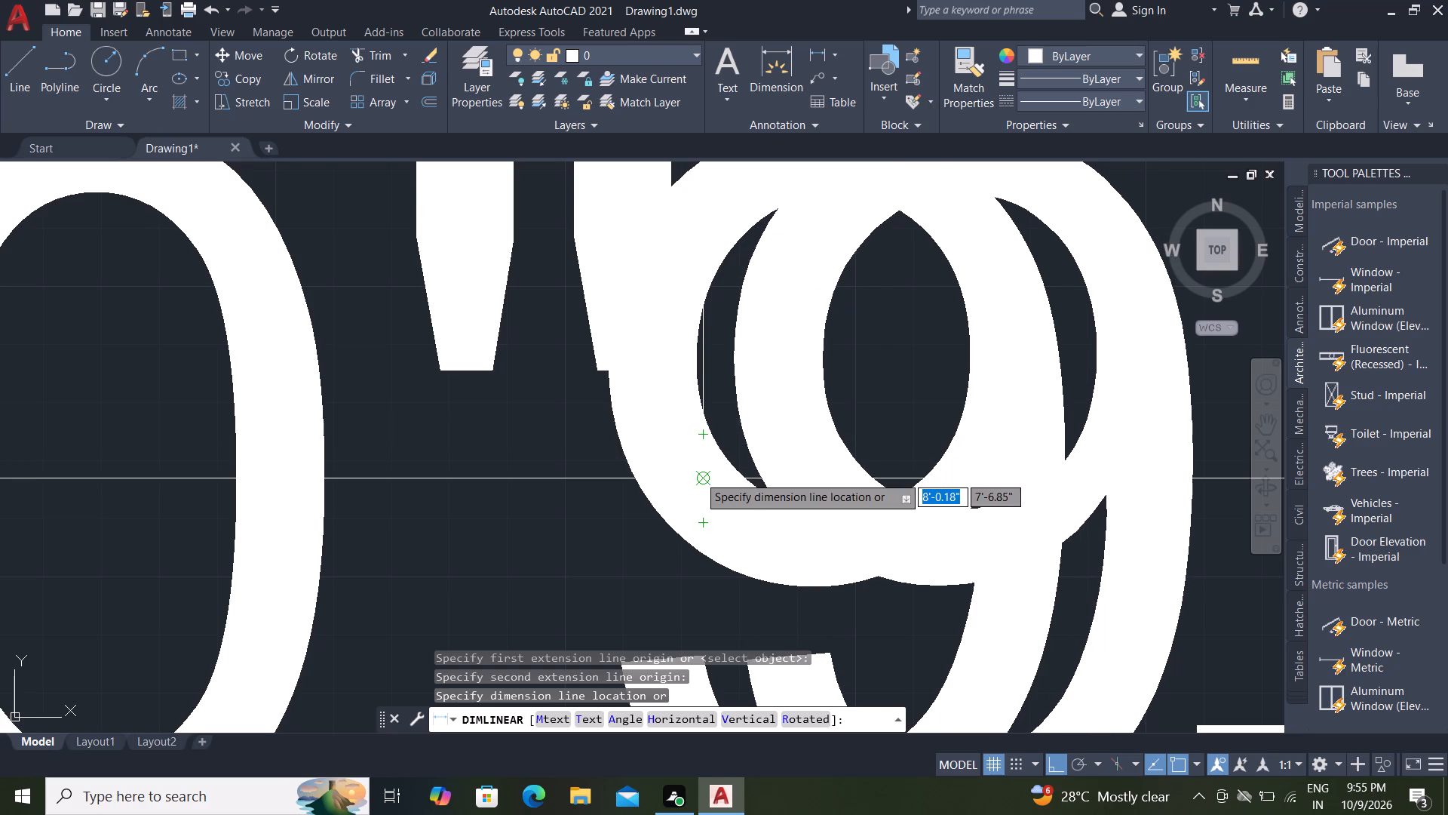
click(698, 475)
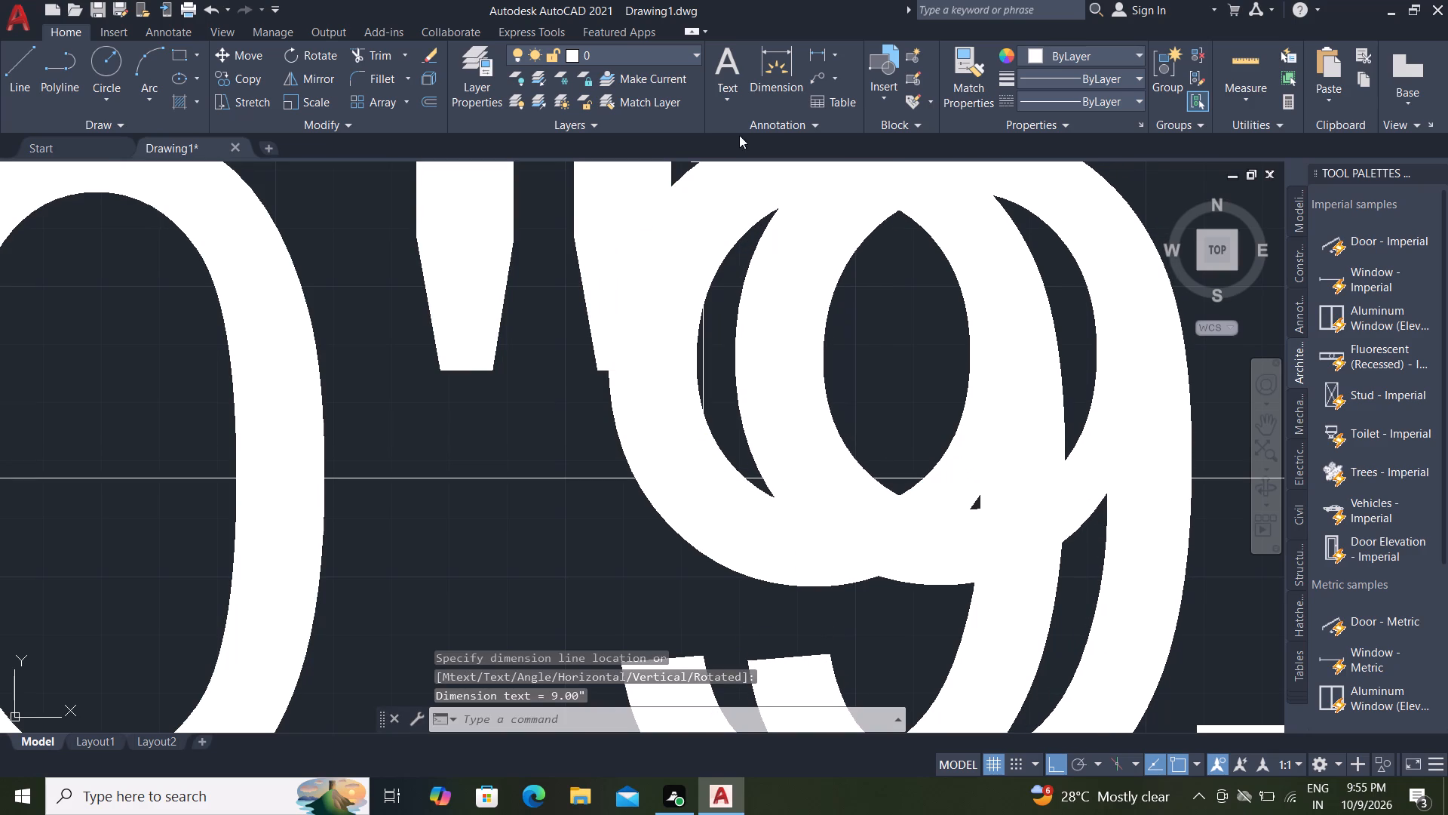
Match the properties of a small-text cell width dimension in the neighbouring compartment onto the middle row's four cell width dimensions.
click(948, 77)
scroll(745, 298, down, 3)
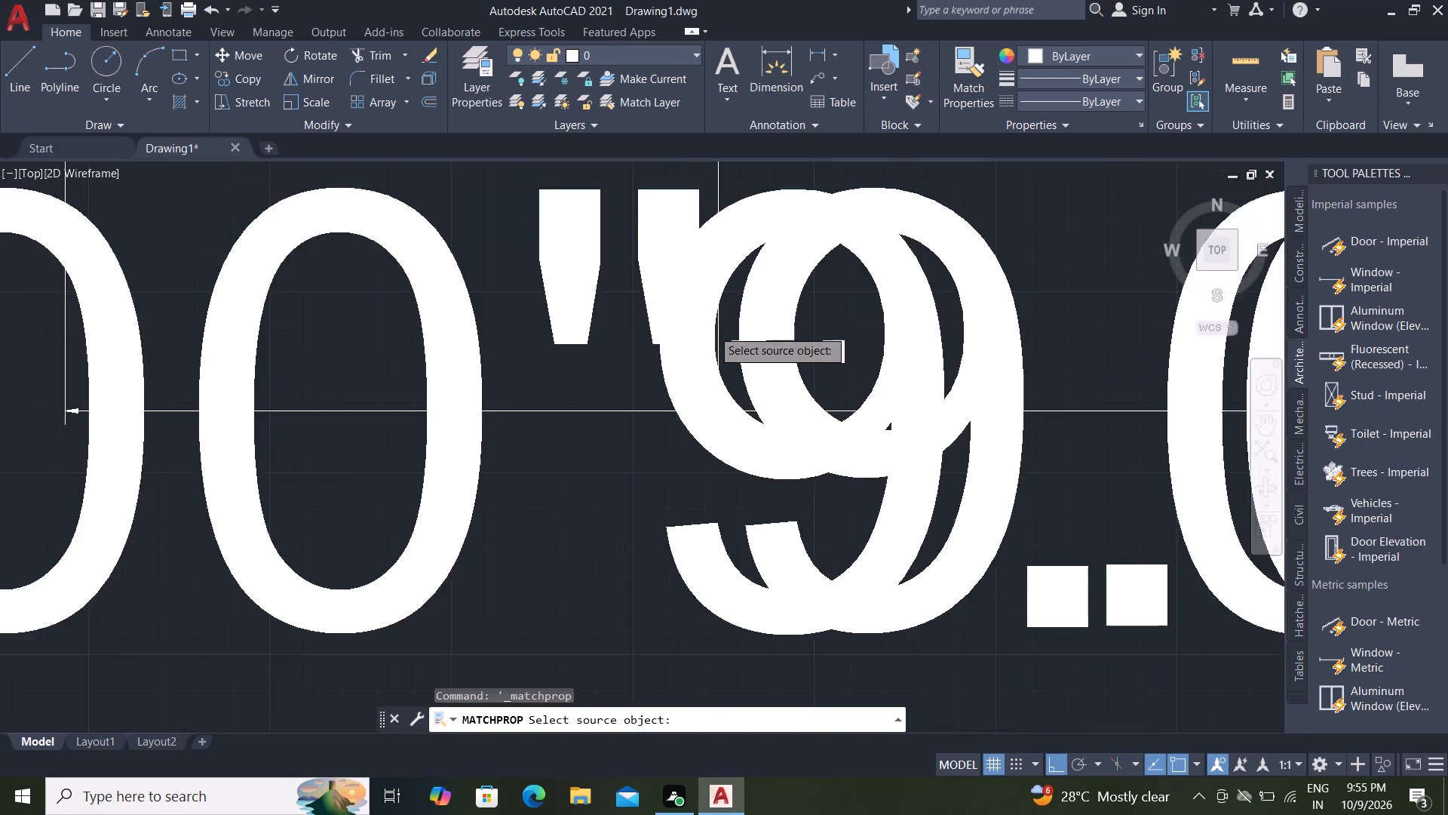
scroll(710, 330, down, 2)
scroll(575, 355, down, 1)
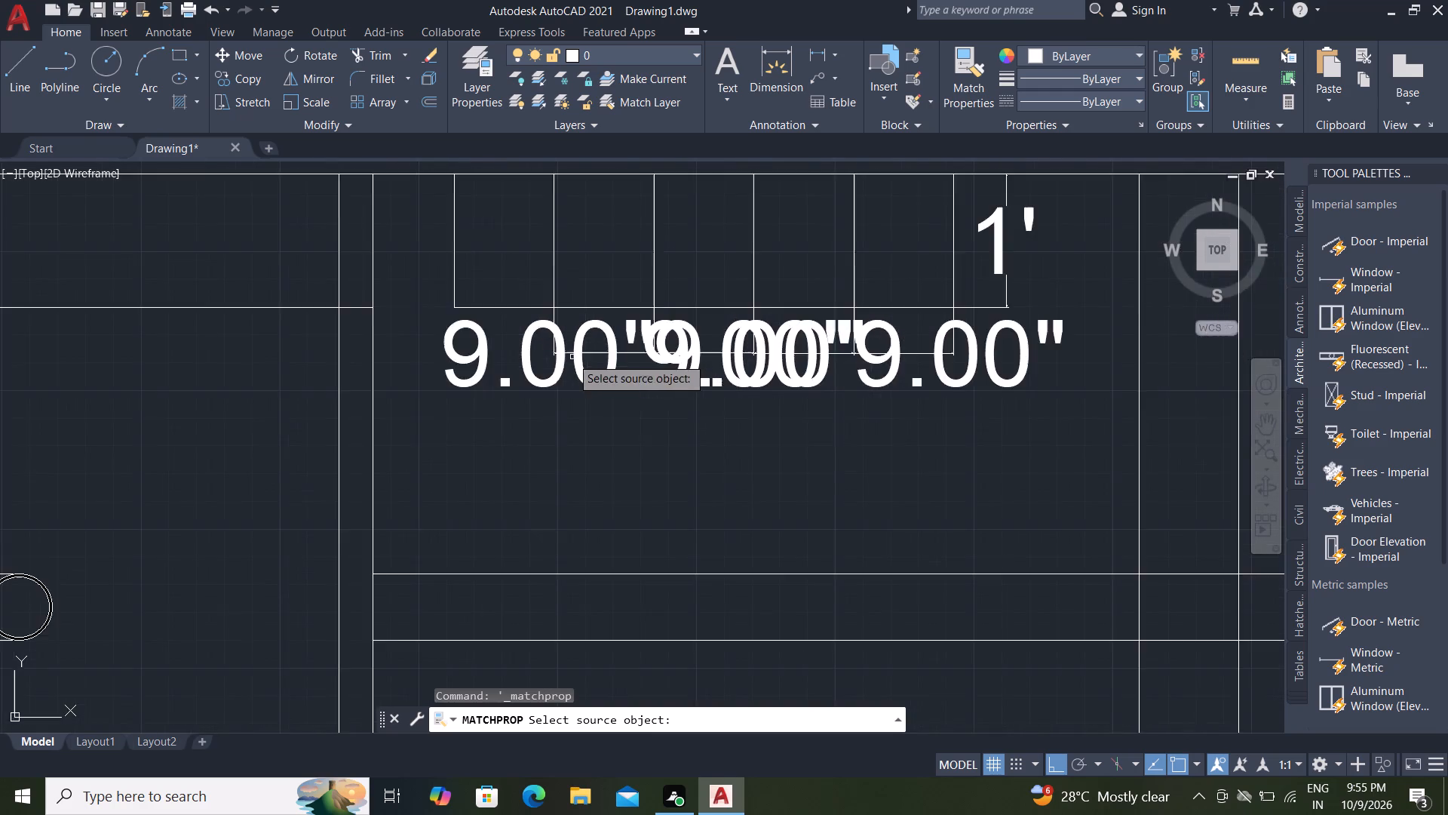
scroll(542, 355, down, 2)
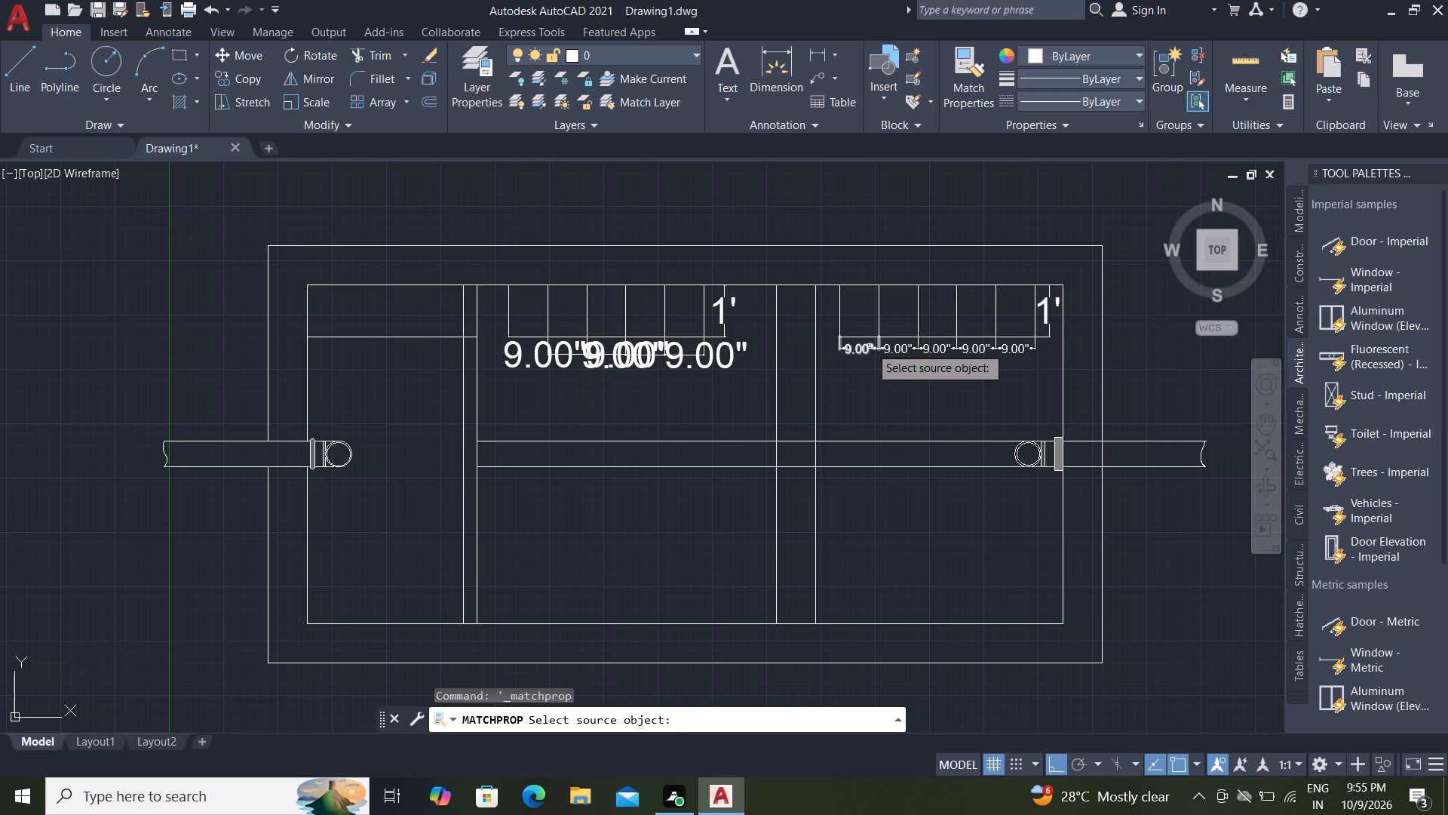
click(864, 348)
scroll(689, 347, up, 2)
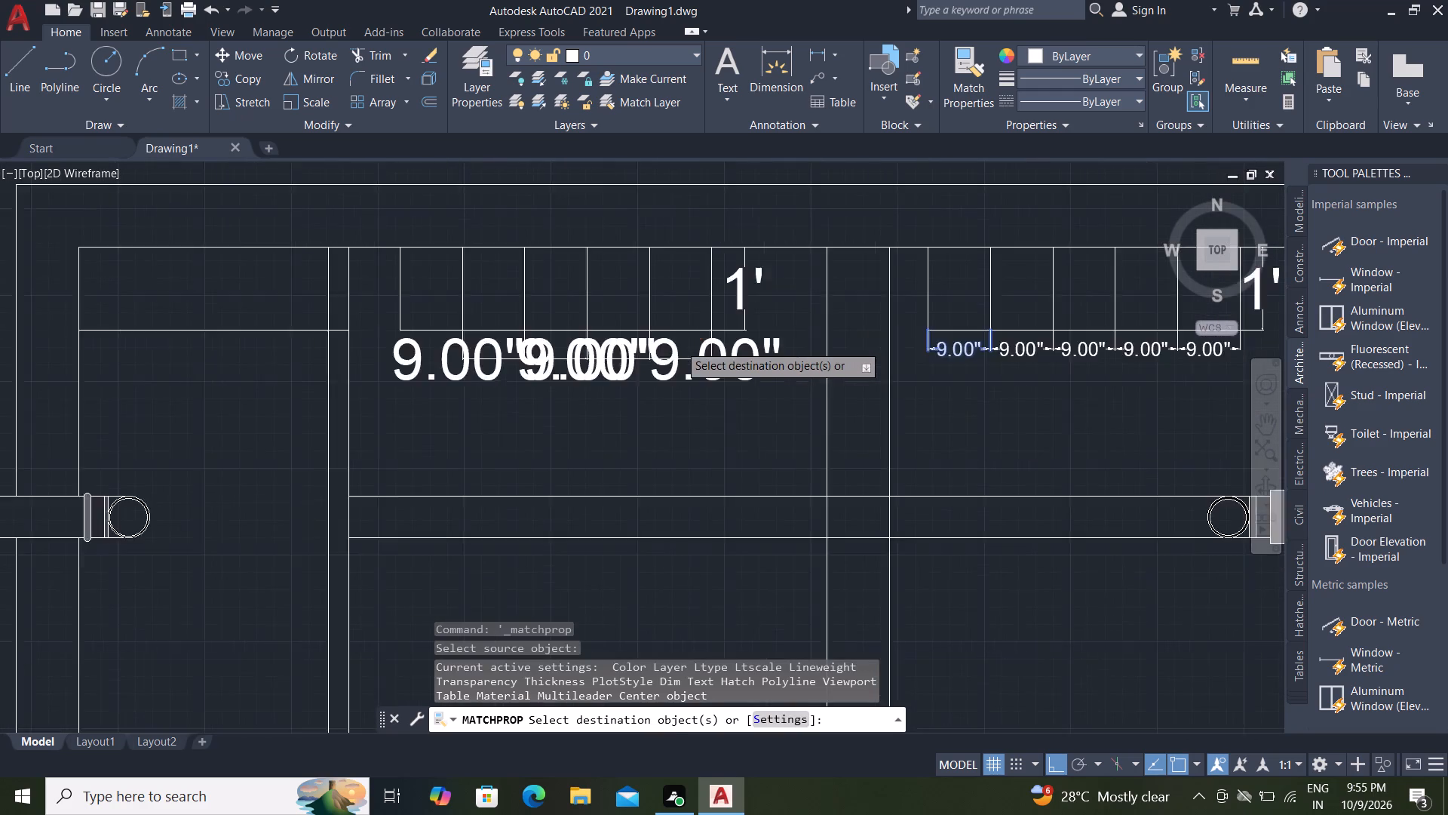
scroll(679, 344, up, 1)
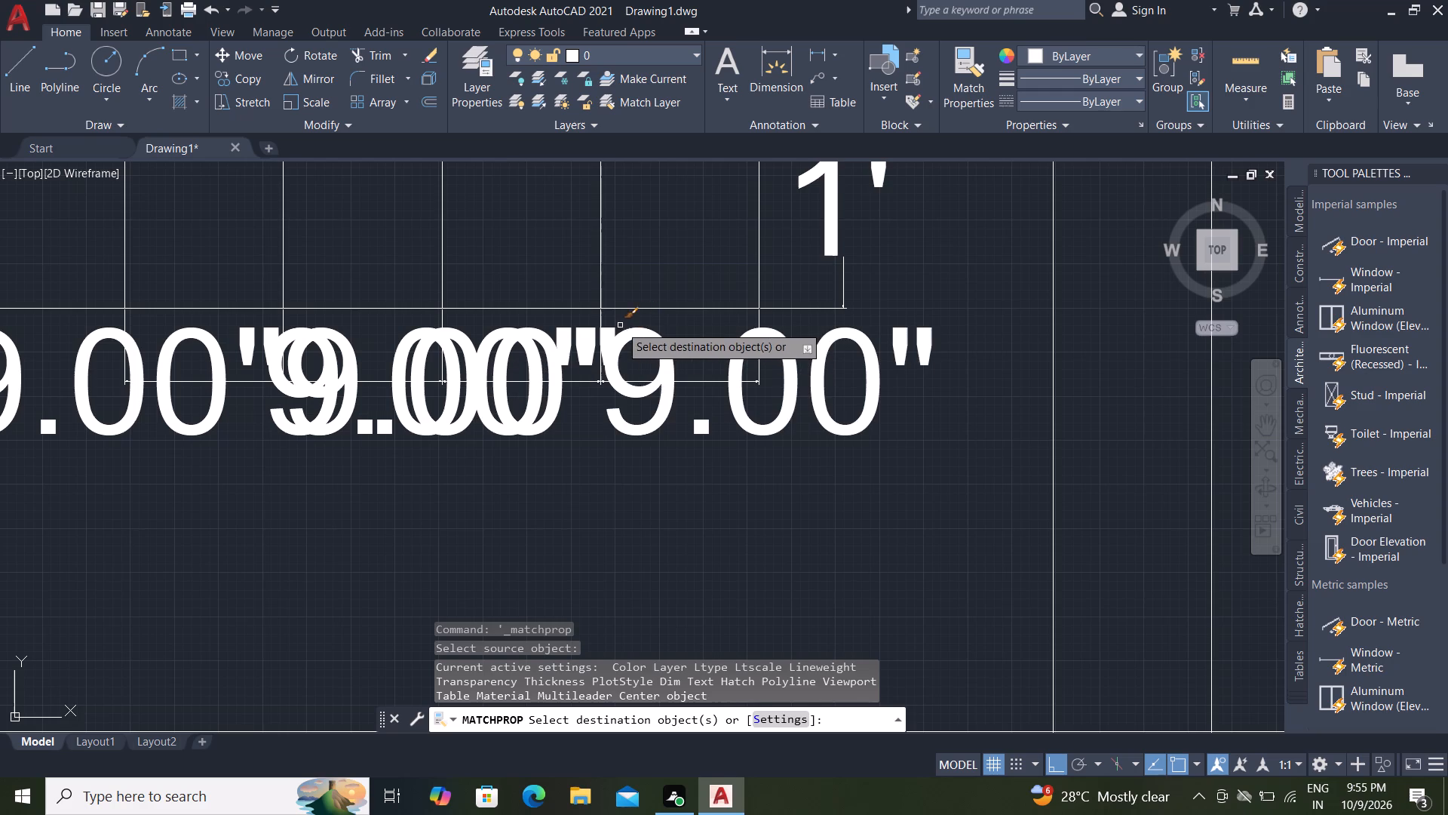
click(603, 362)
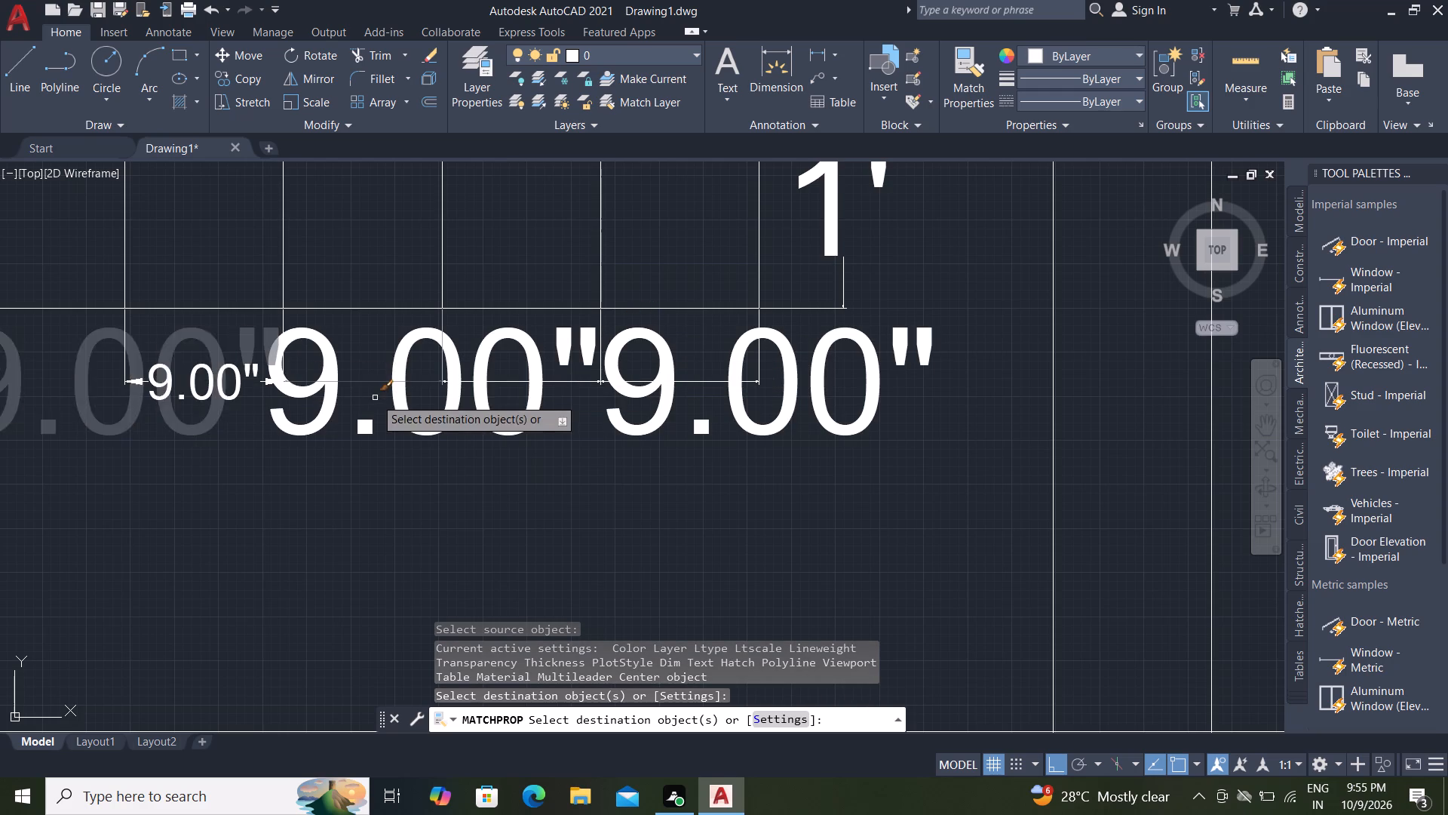
click(321, 368)
scroll(370, 344, down, 2)
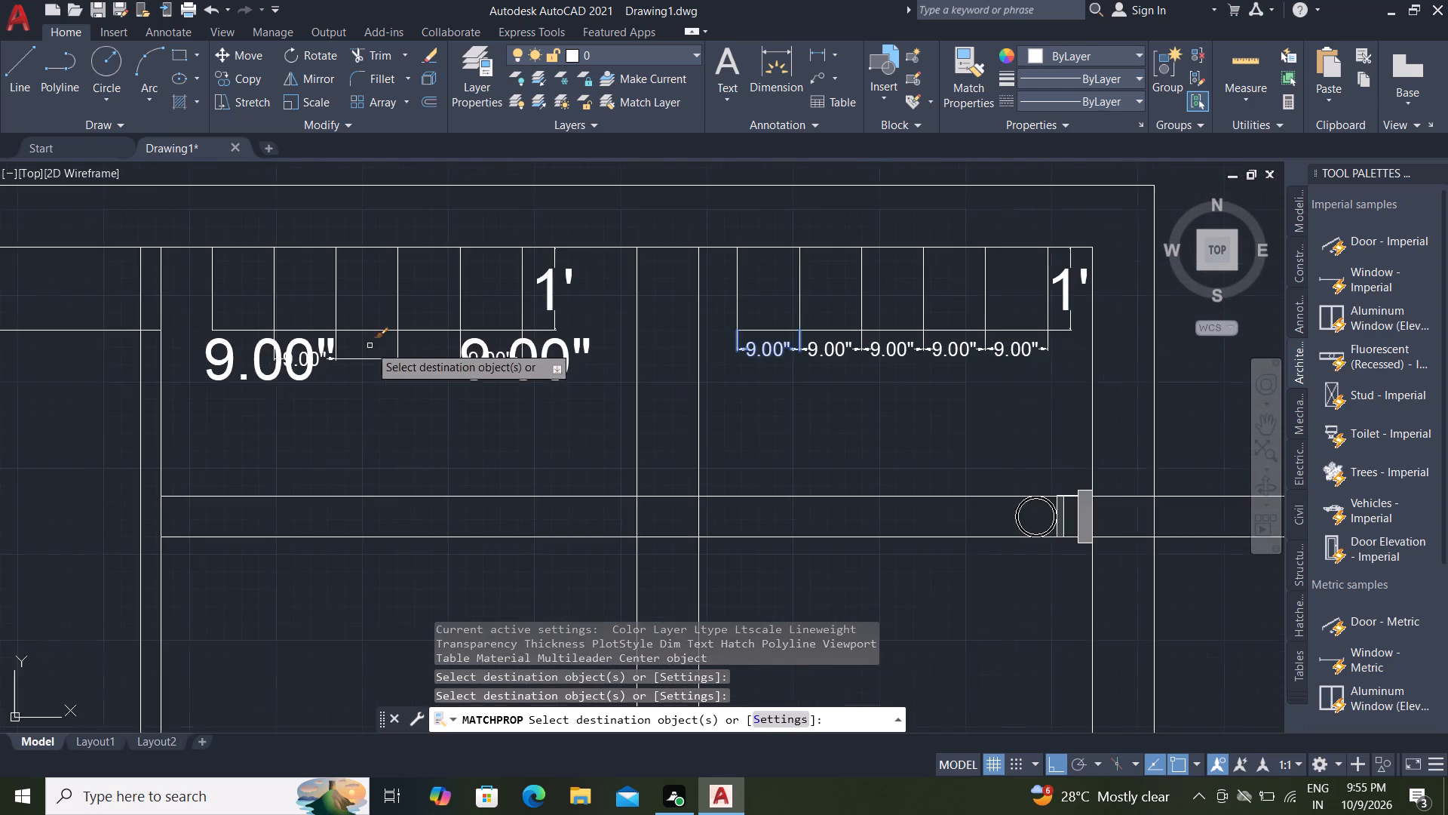
scroll(374, 355, down, 1)
click(428, 364)
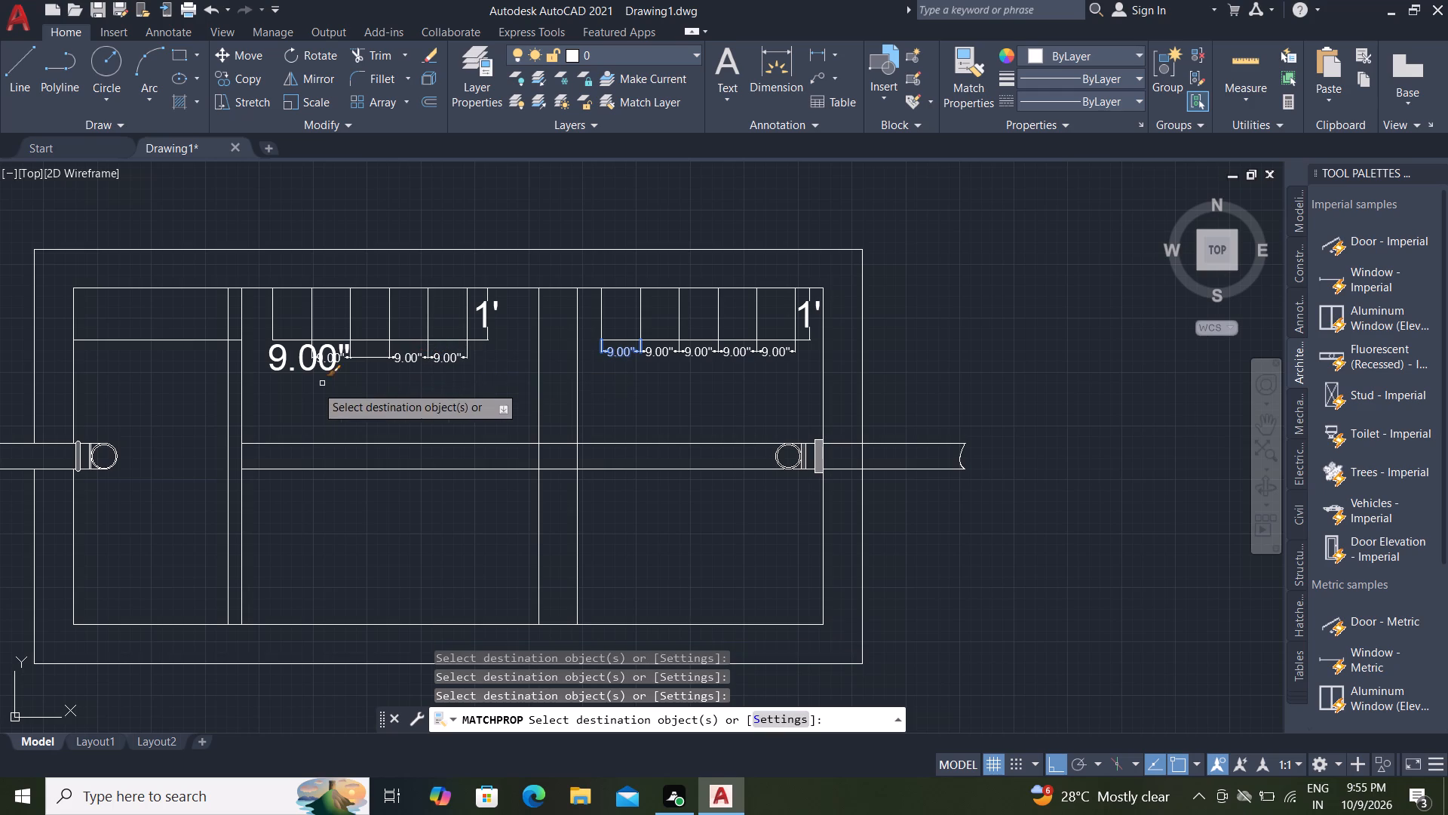
middle_drag(305, 381, 403, 367)
scroll(372, 335, up, 3)
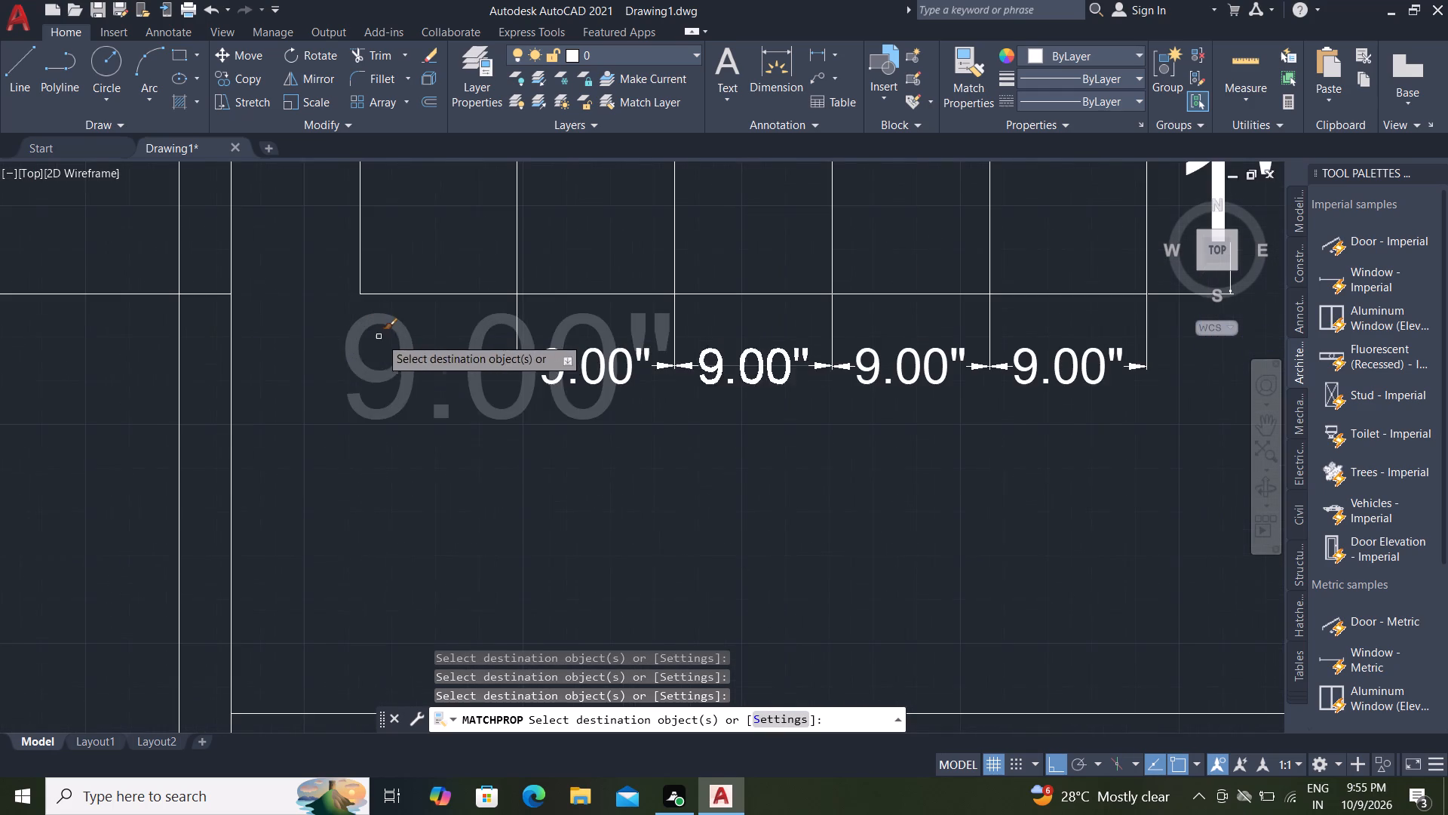
click(555, 380)
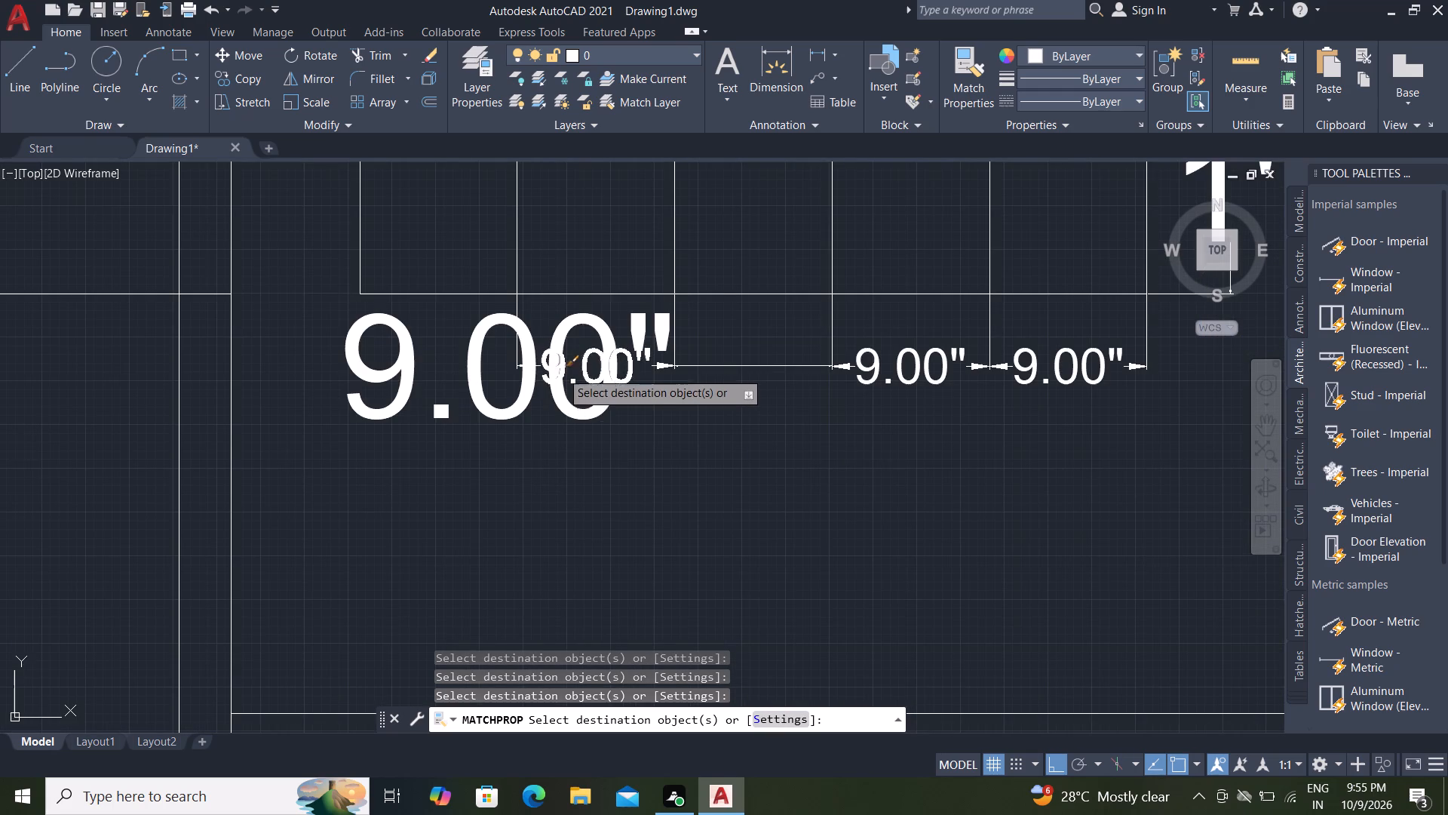
click(591, 324)
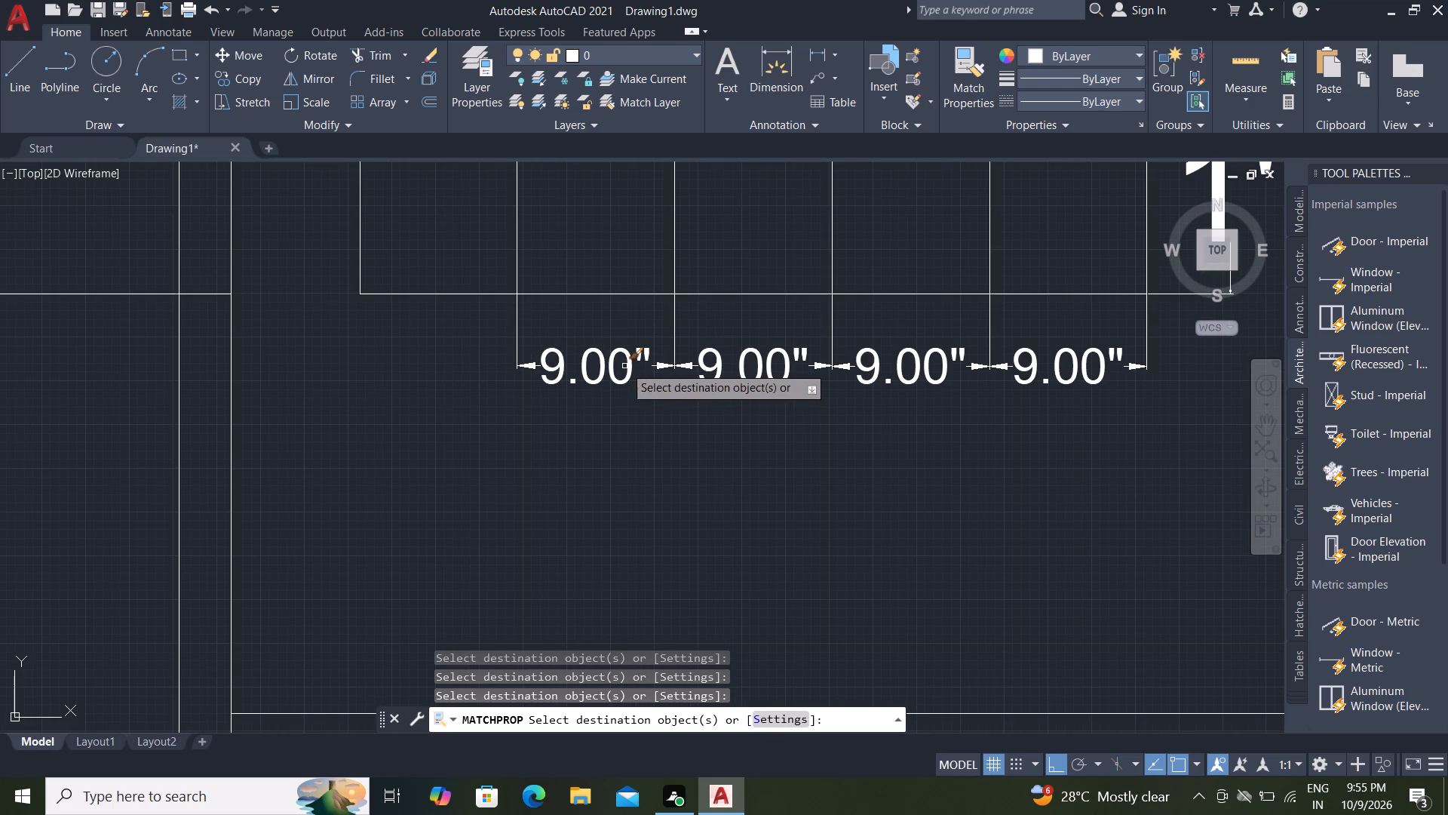
key(Escape)
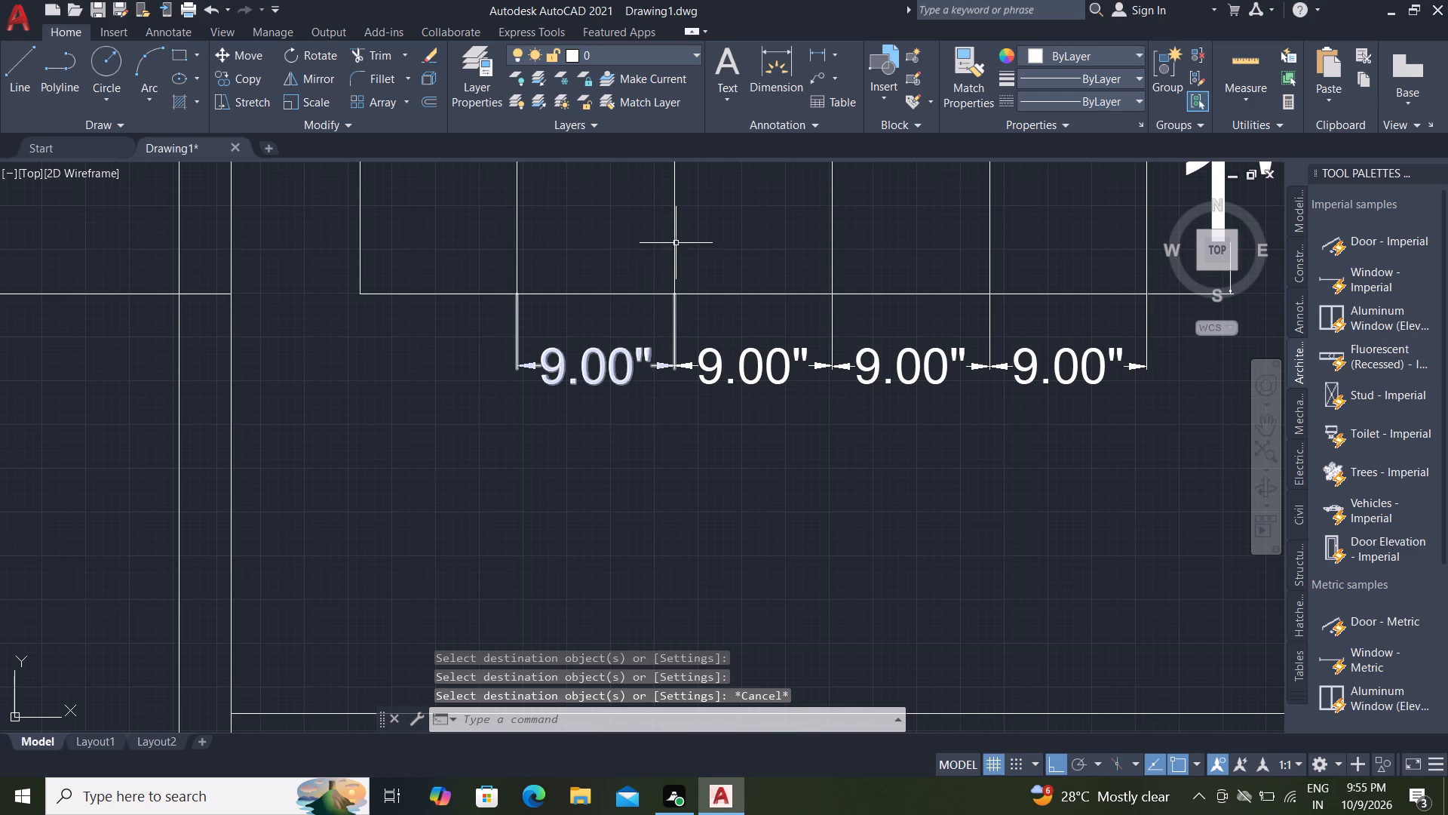
Add a linear dimension for the width of the middle row's fifth cell, in line with the other width dimensions.
click(818, 49)
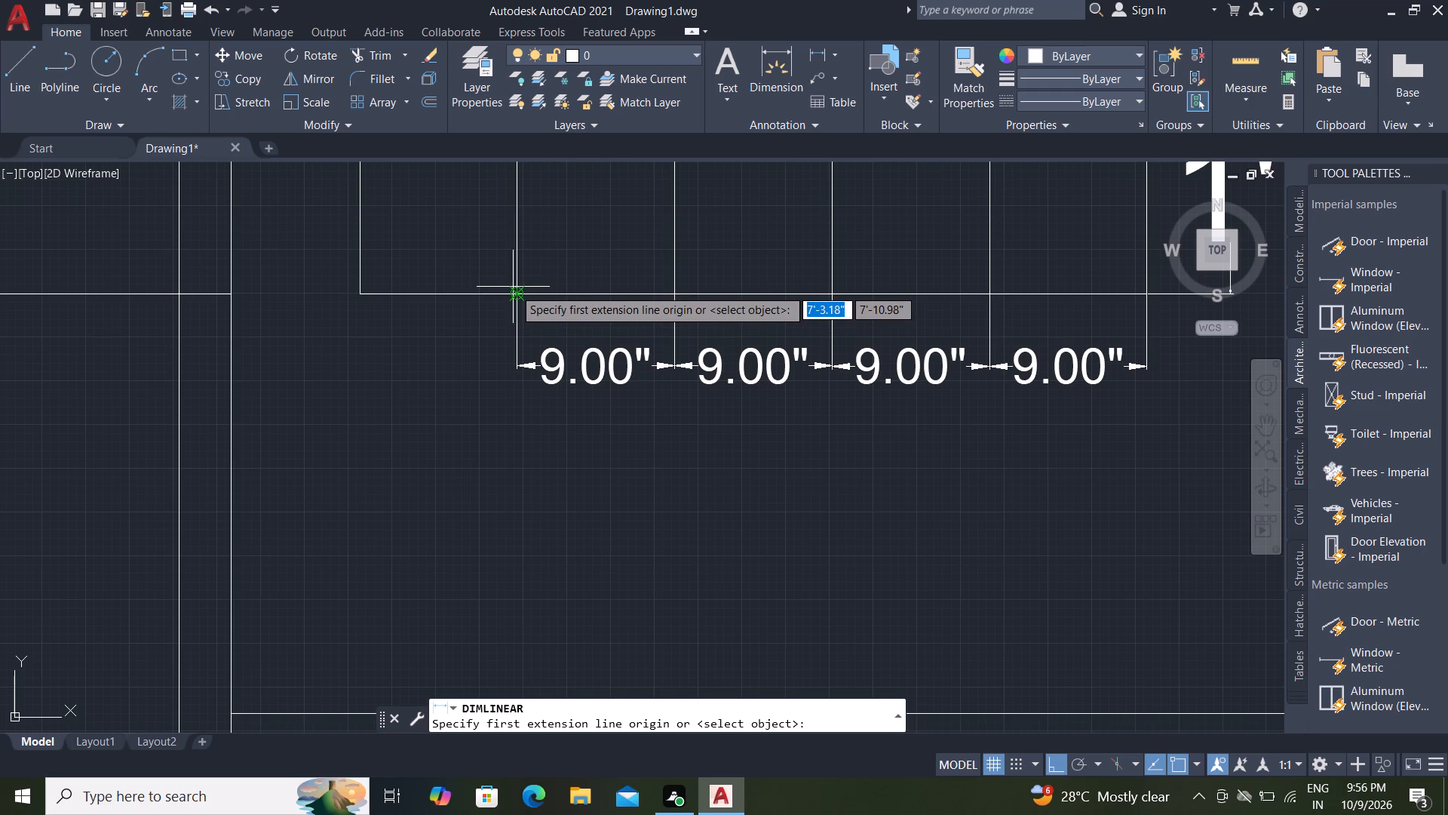
click(520, 295)
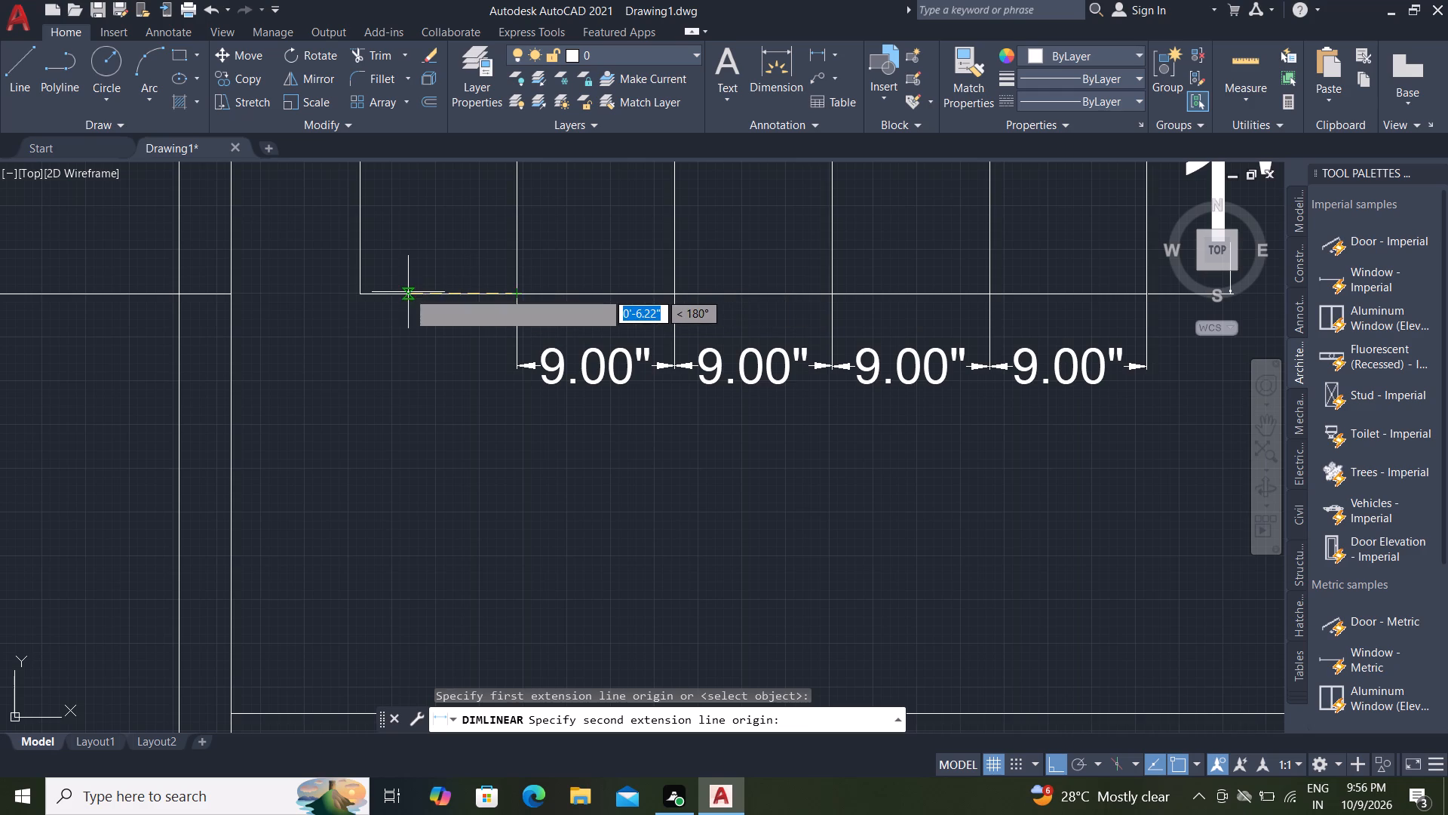
click(354, 294)
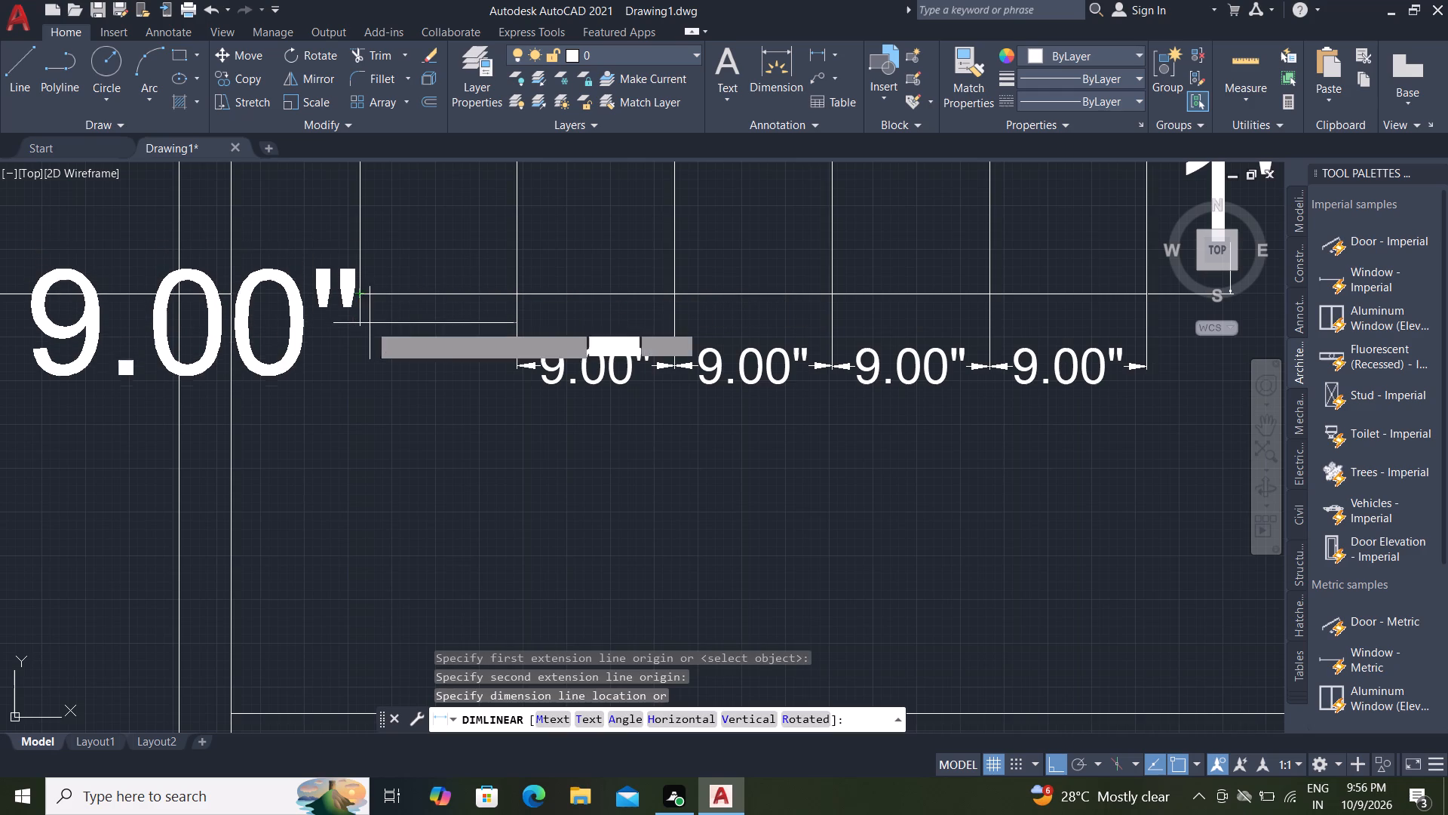
click(522, 364)
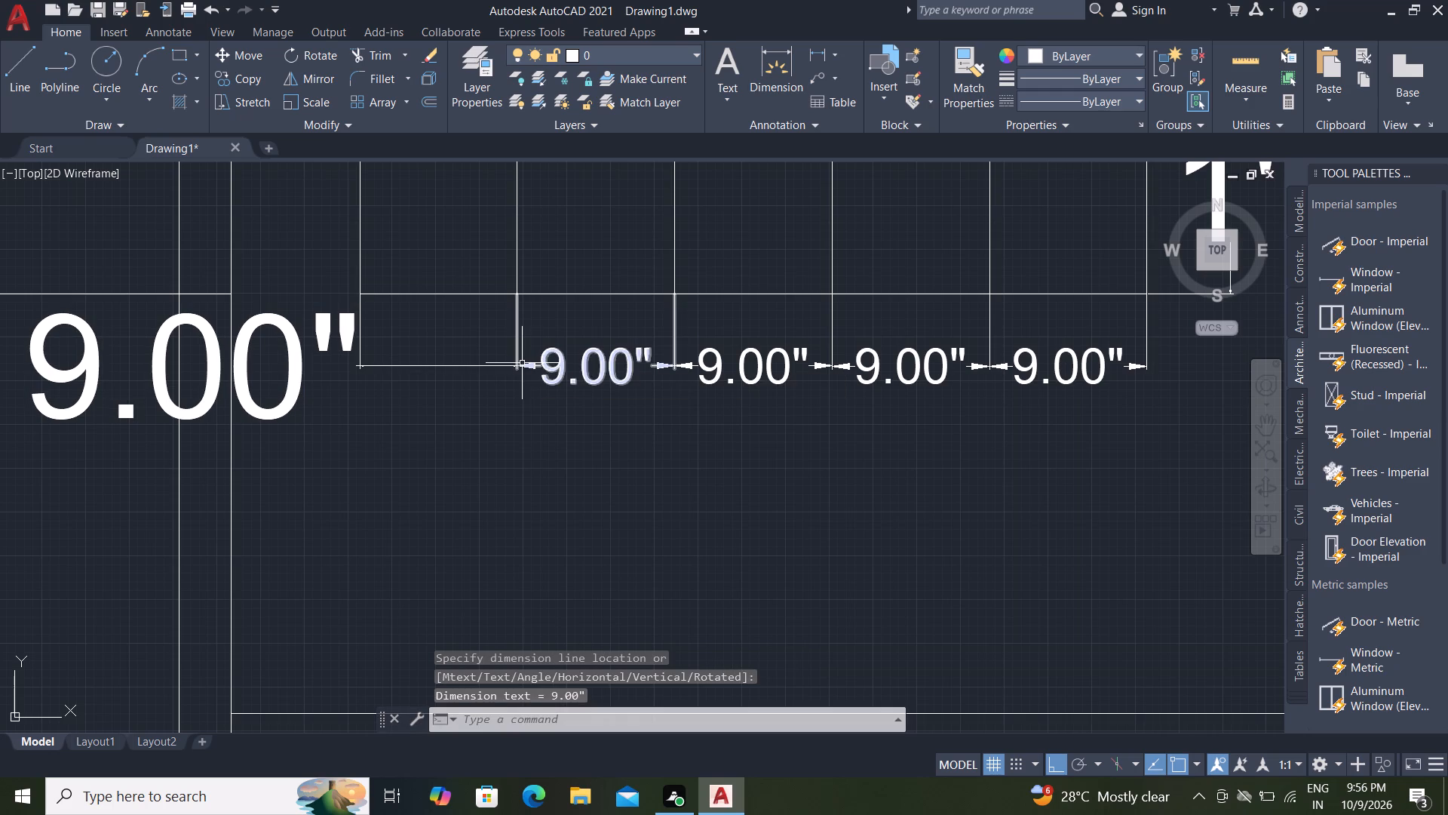
Match the properties of the row's third cell width dimension onto the fifth cell's width dimension.
click(967, 86)
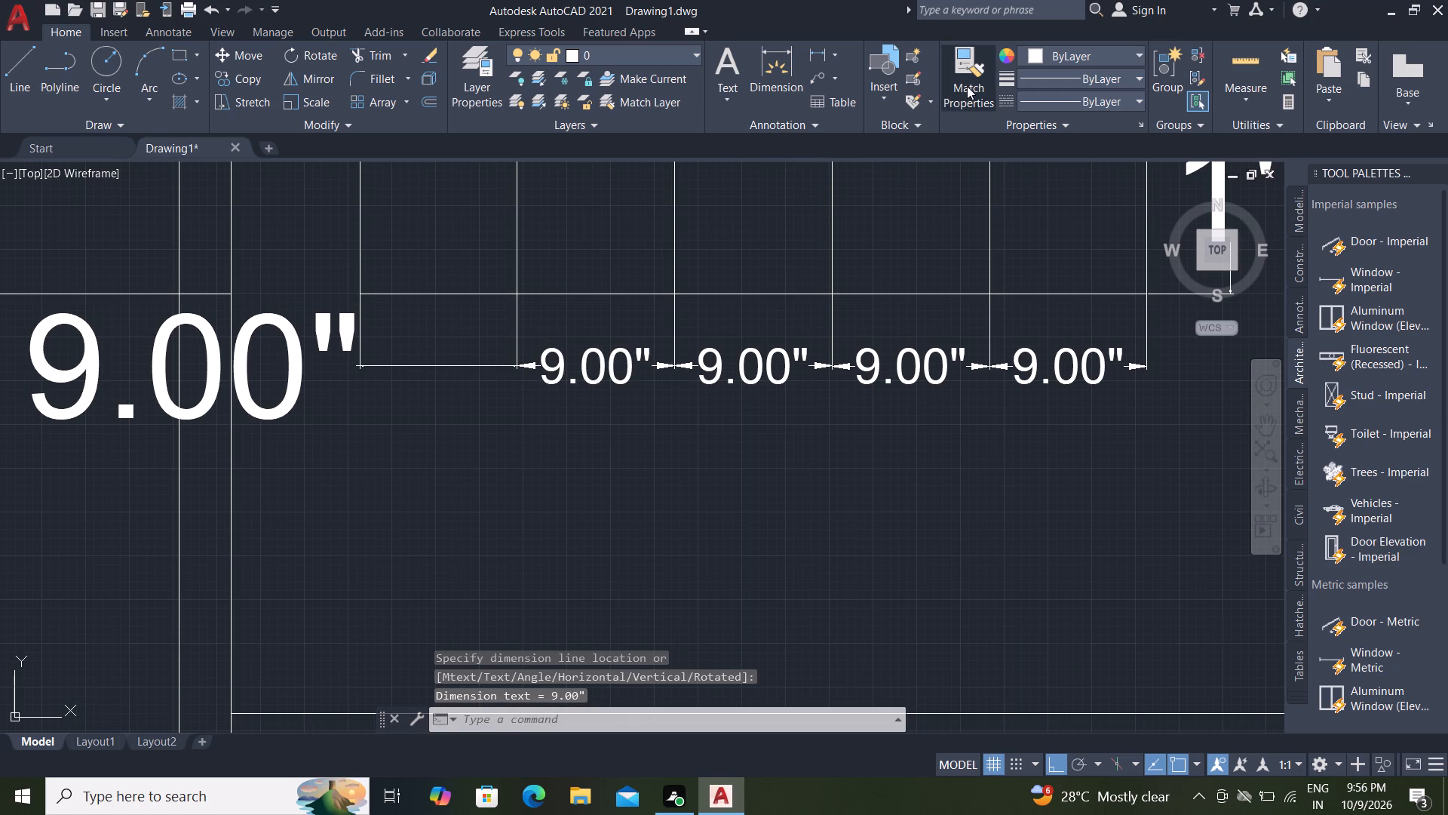
click(741, 371)
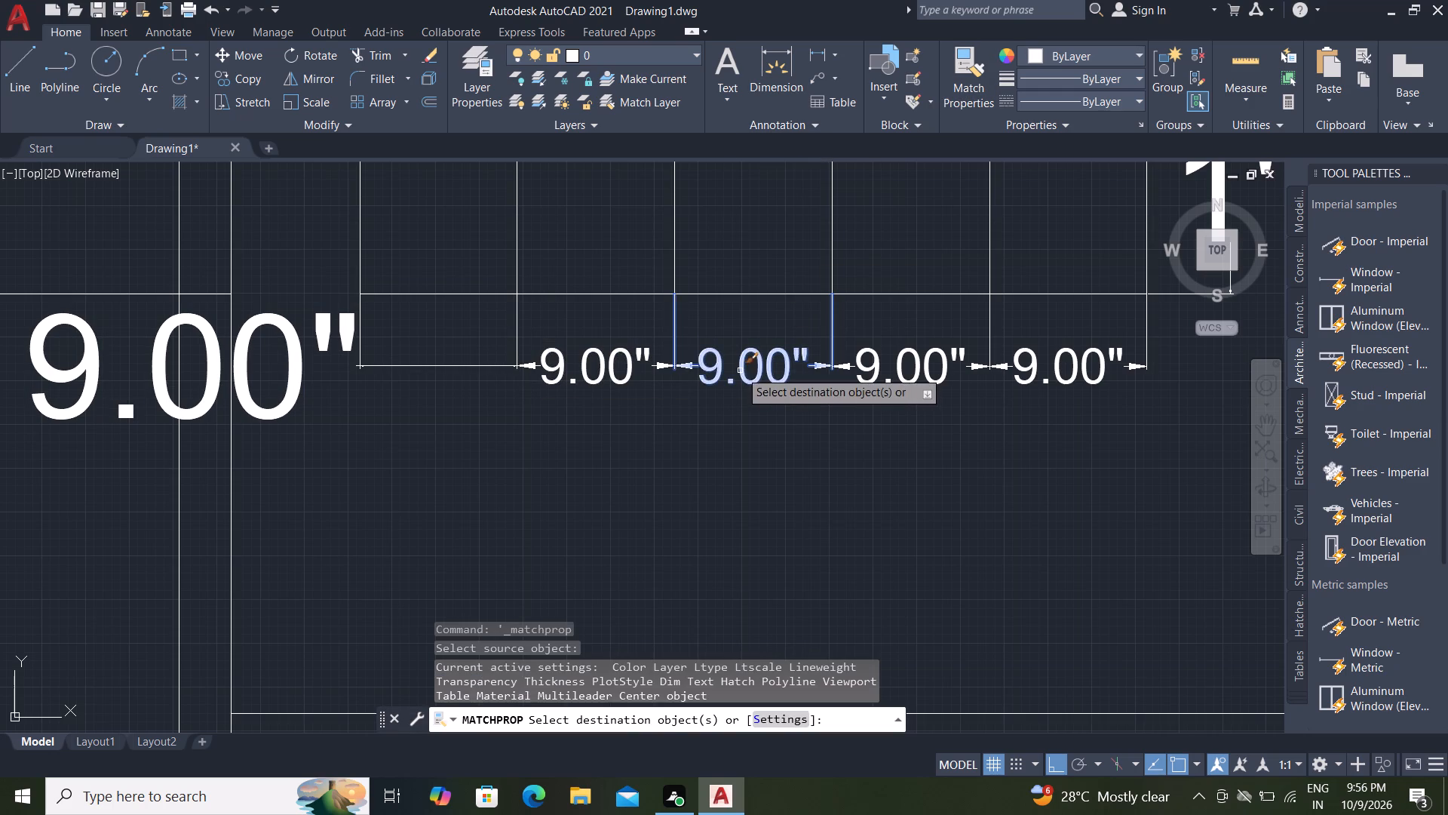
click(441, 369)
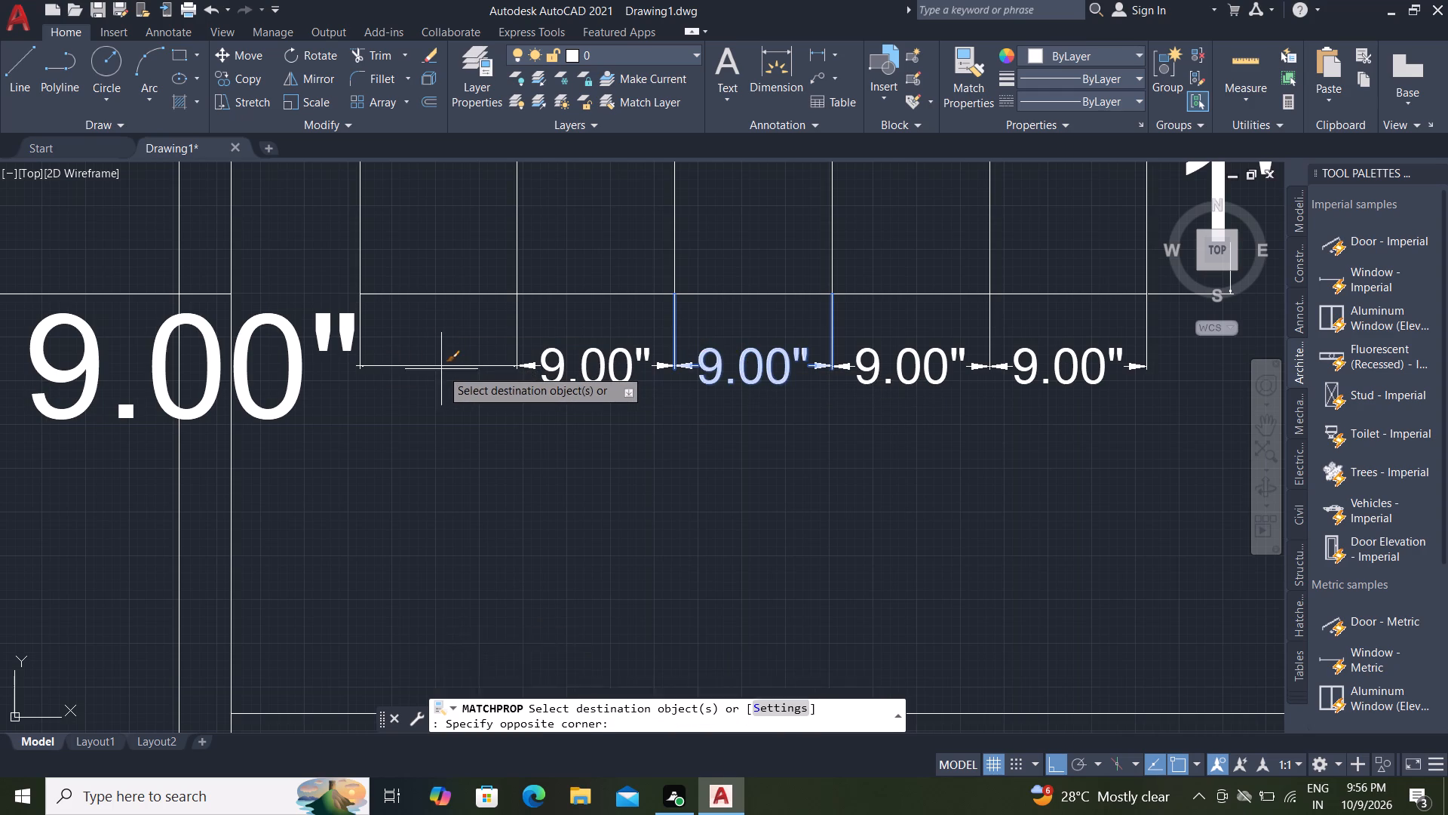
click(437, 355)
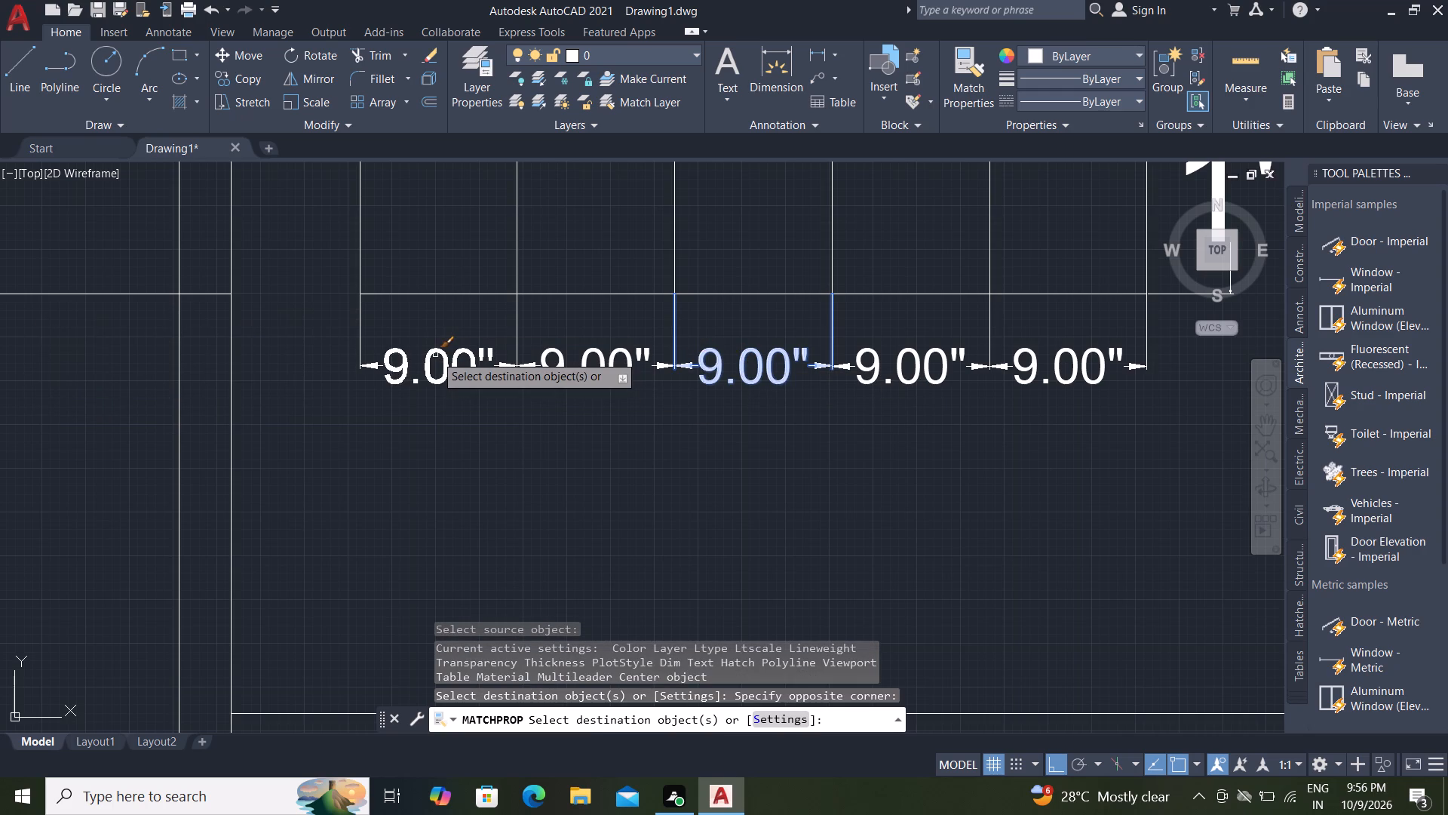
click(451, 343)
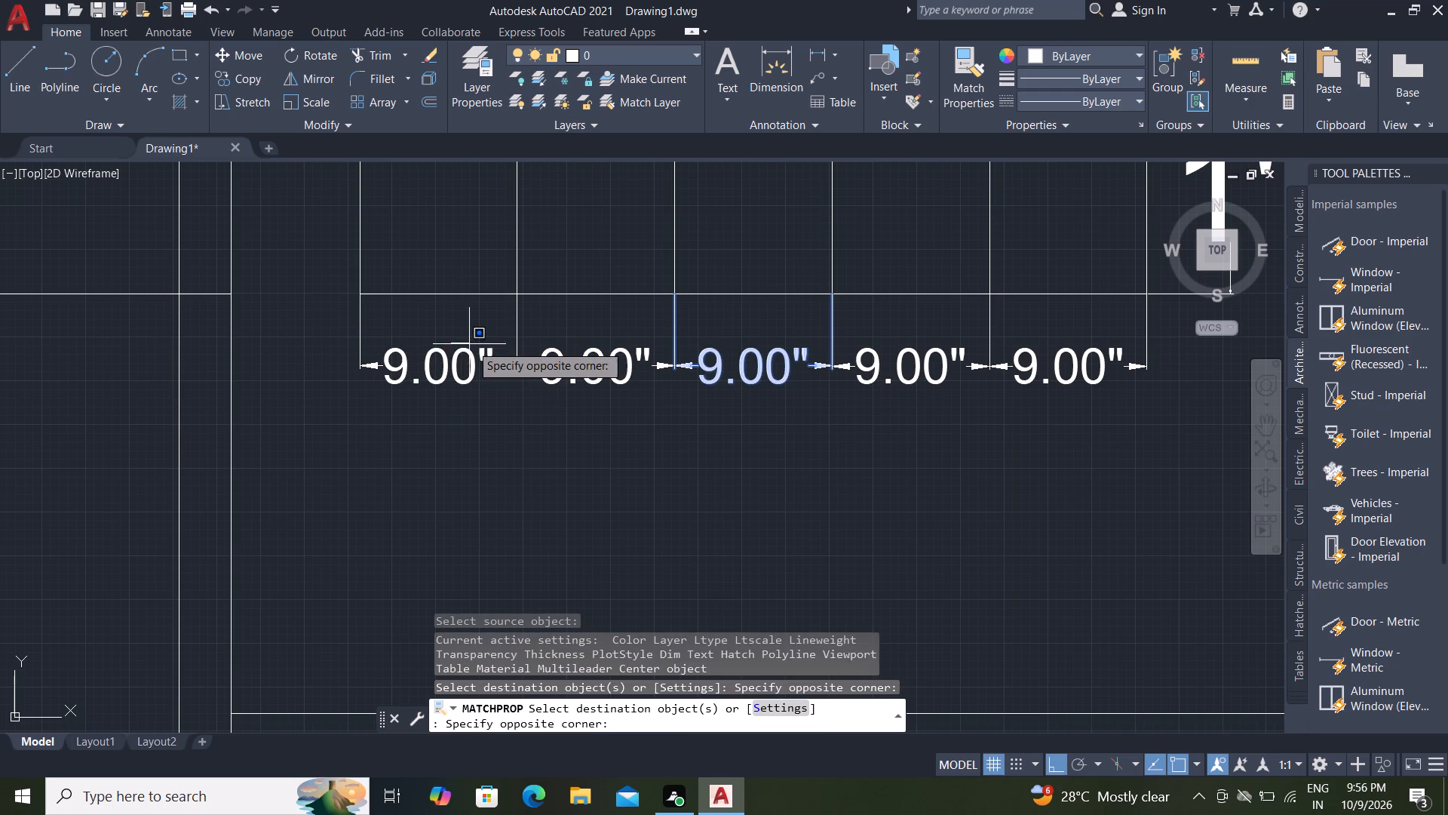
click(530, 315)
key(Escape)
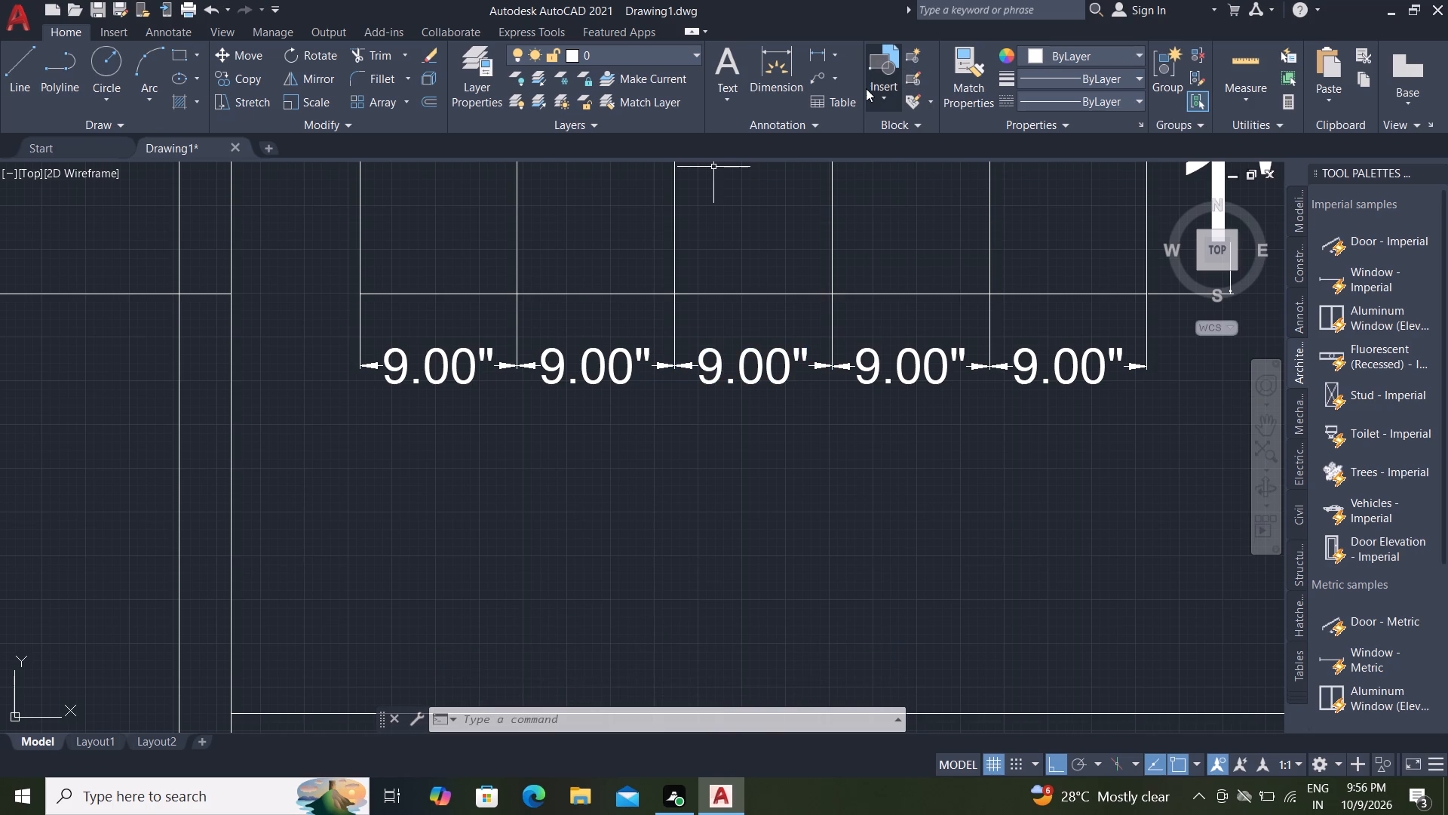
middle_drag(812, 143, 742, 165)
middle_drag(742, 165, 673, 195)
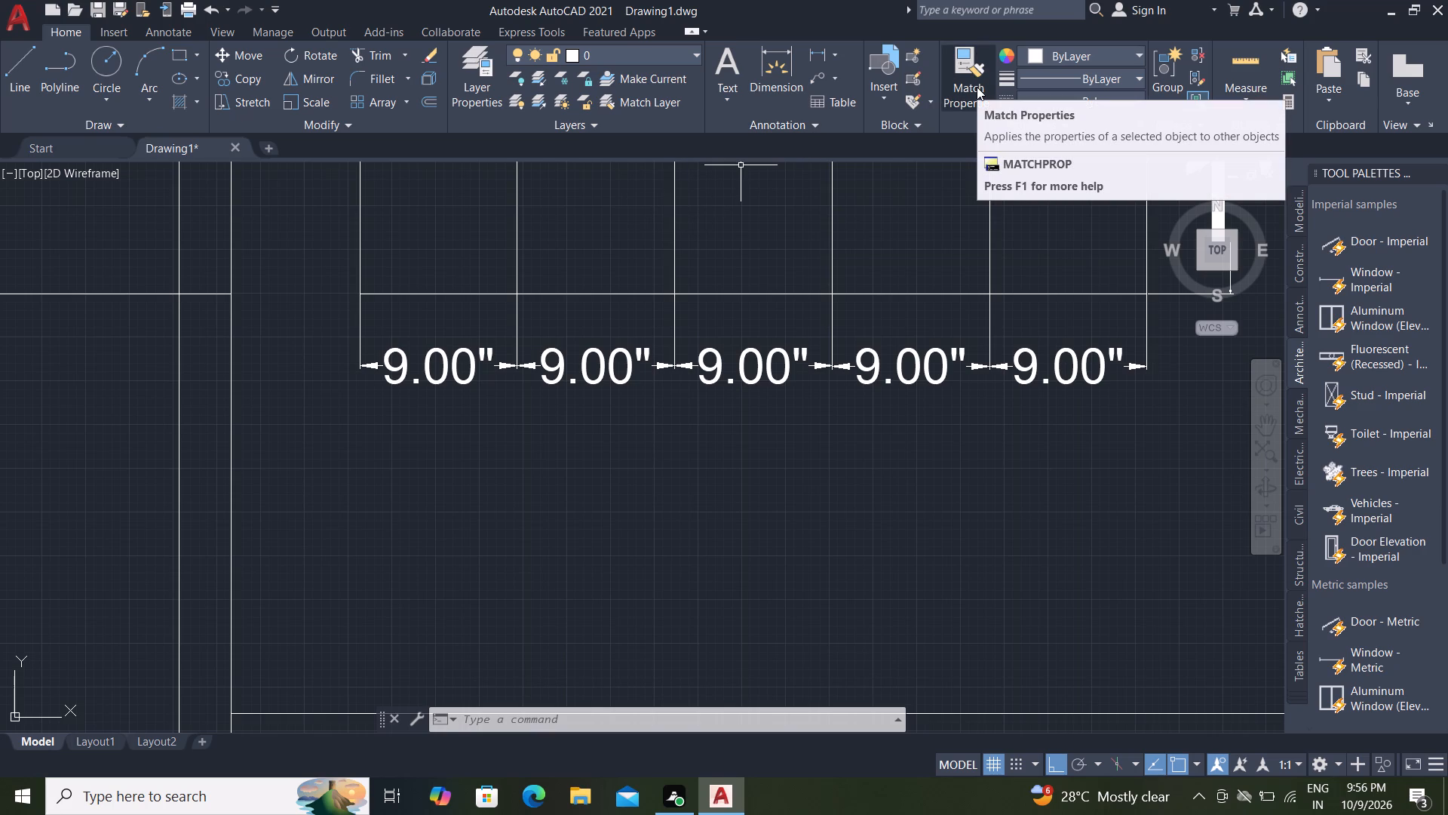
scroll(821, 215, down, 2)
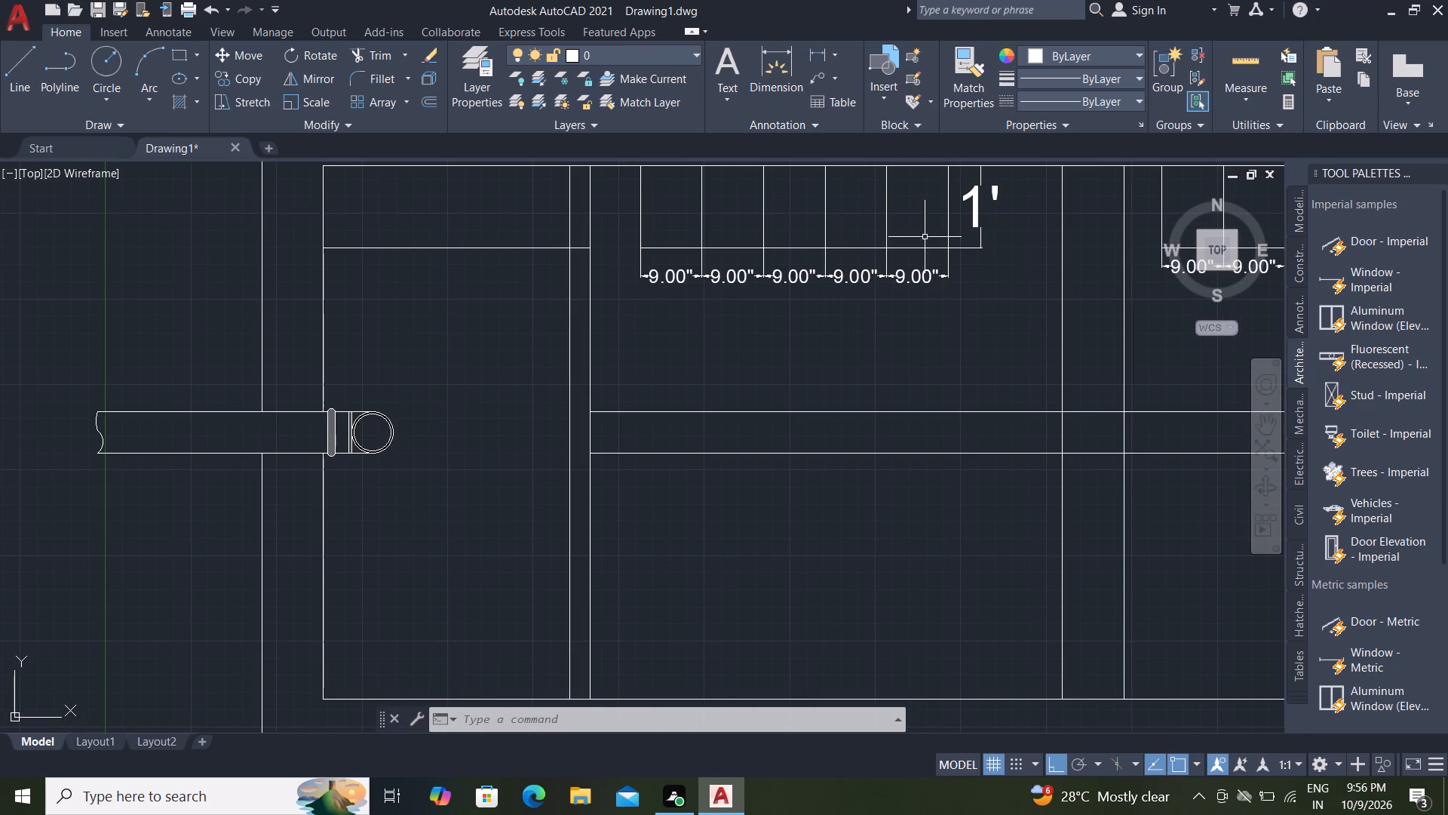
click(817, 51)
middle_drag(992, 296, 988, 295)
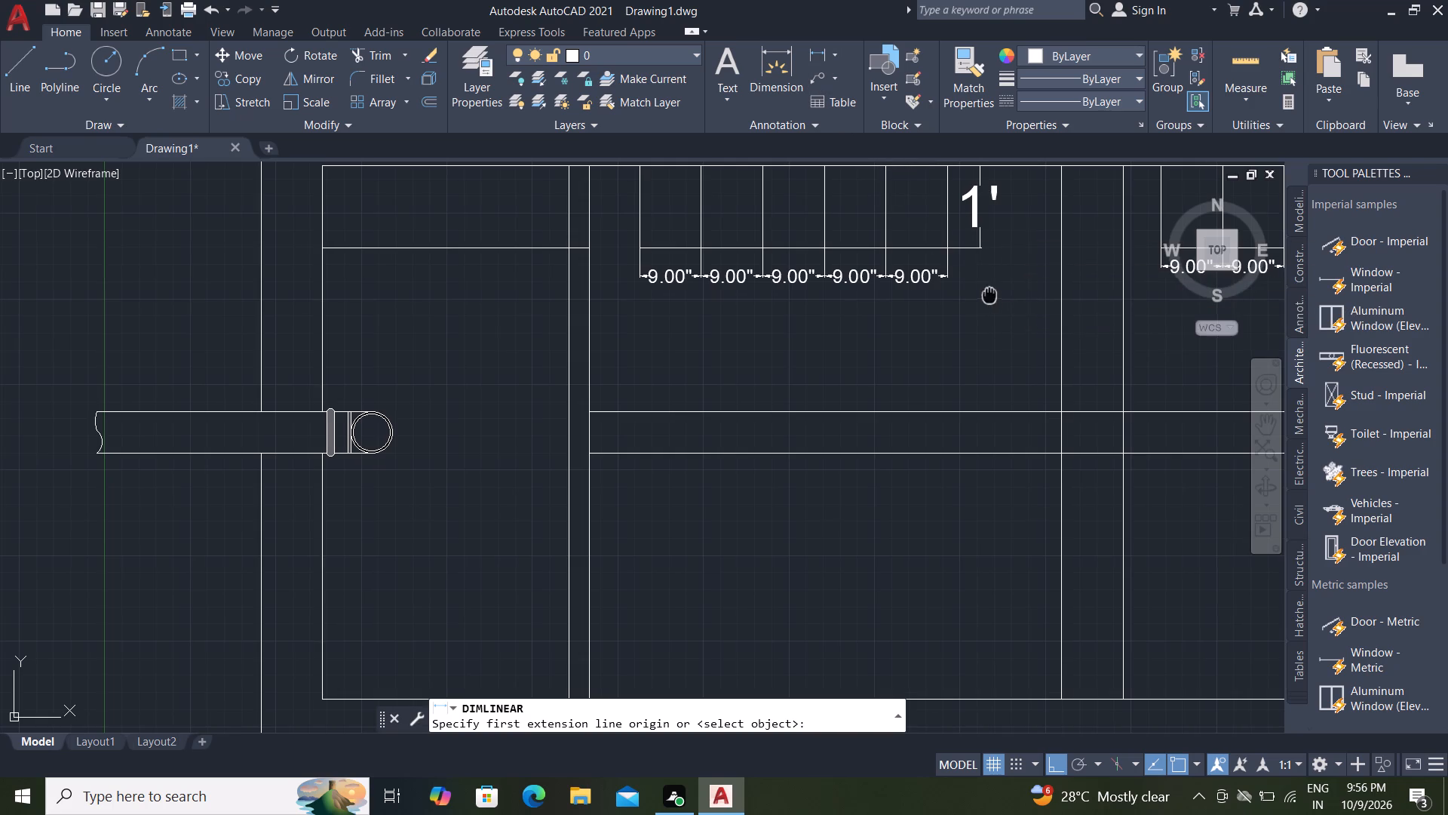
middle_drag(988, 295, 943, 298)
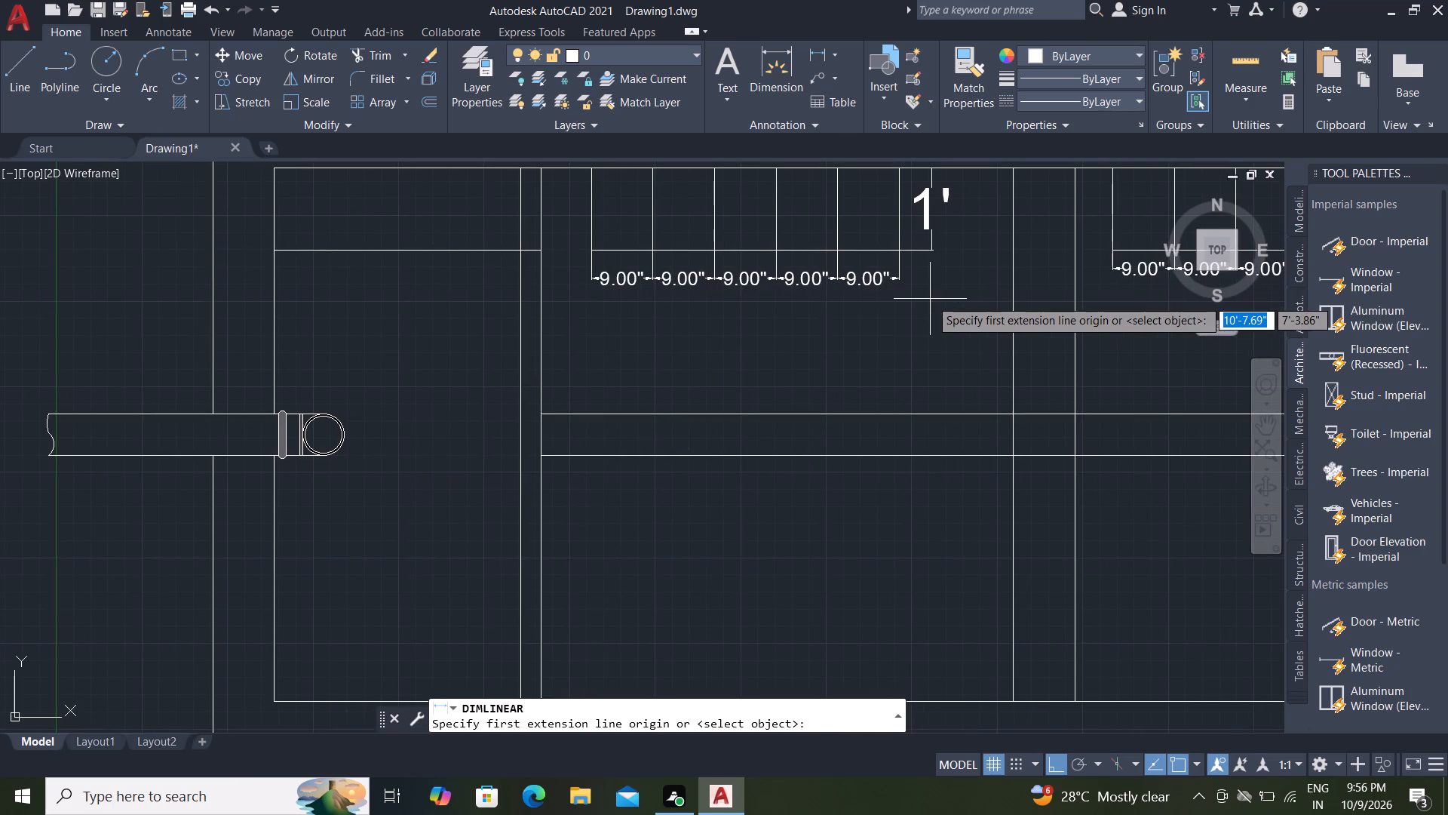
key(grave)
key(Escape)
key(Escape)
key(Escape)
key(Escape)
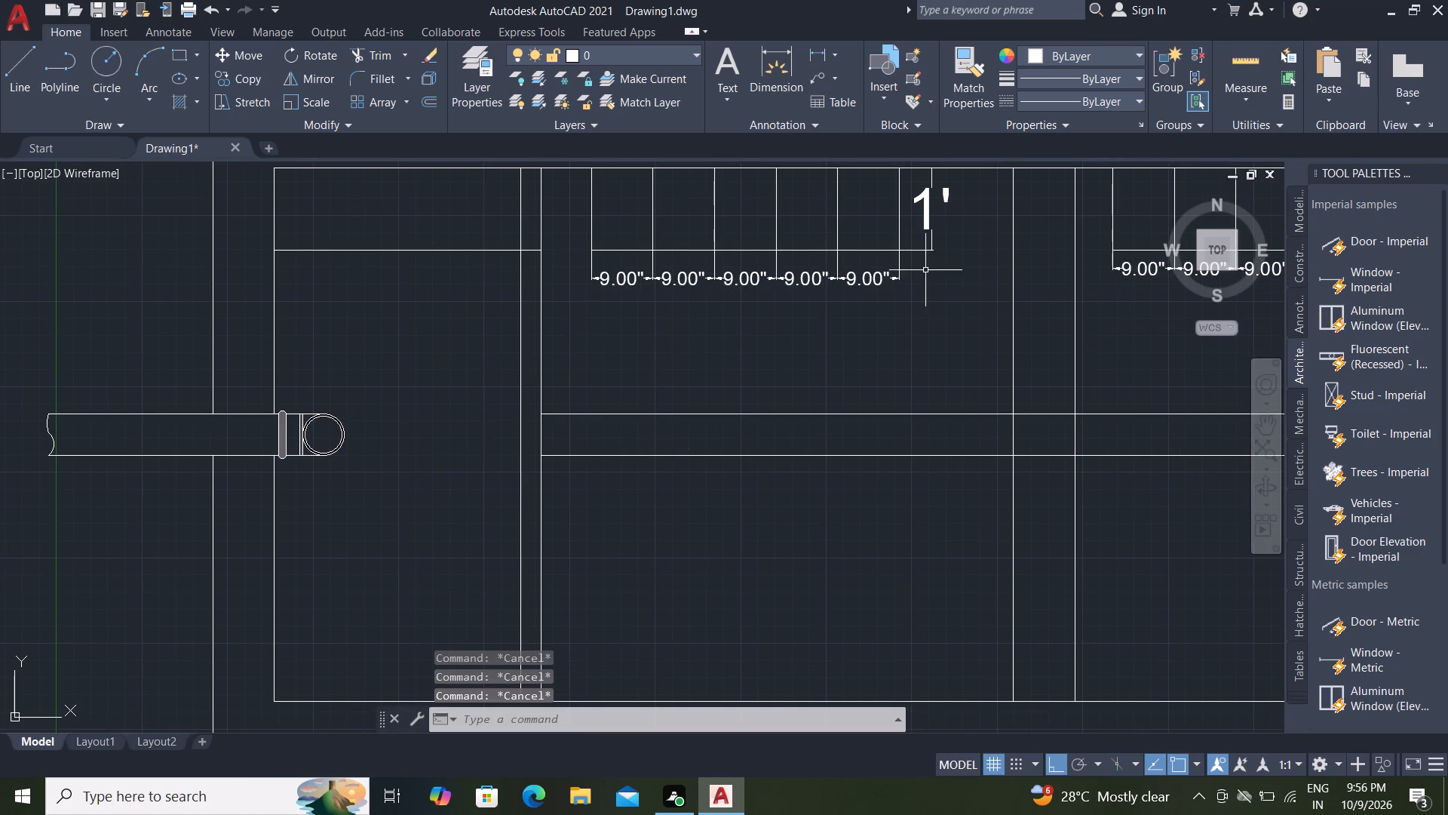
Offset the vertical line closing the middle row's fifth cell by 11" toward the thicker partition wall to form a sixth cell.
key(o)
key(space)
key(1)
key(1)
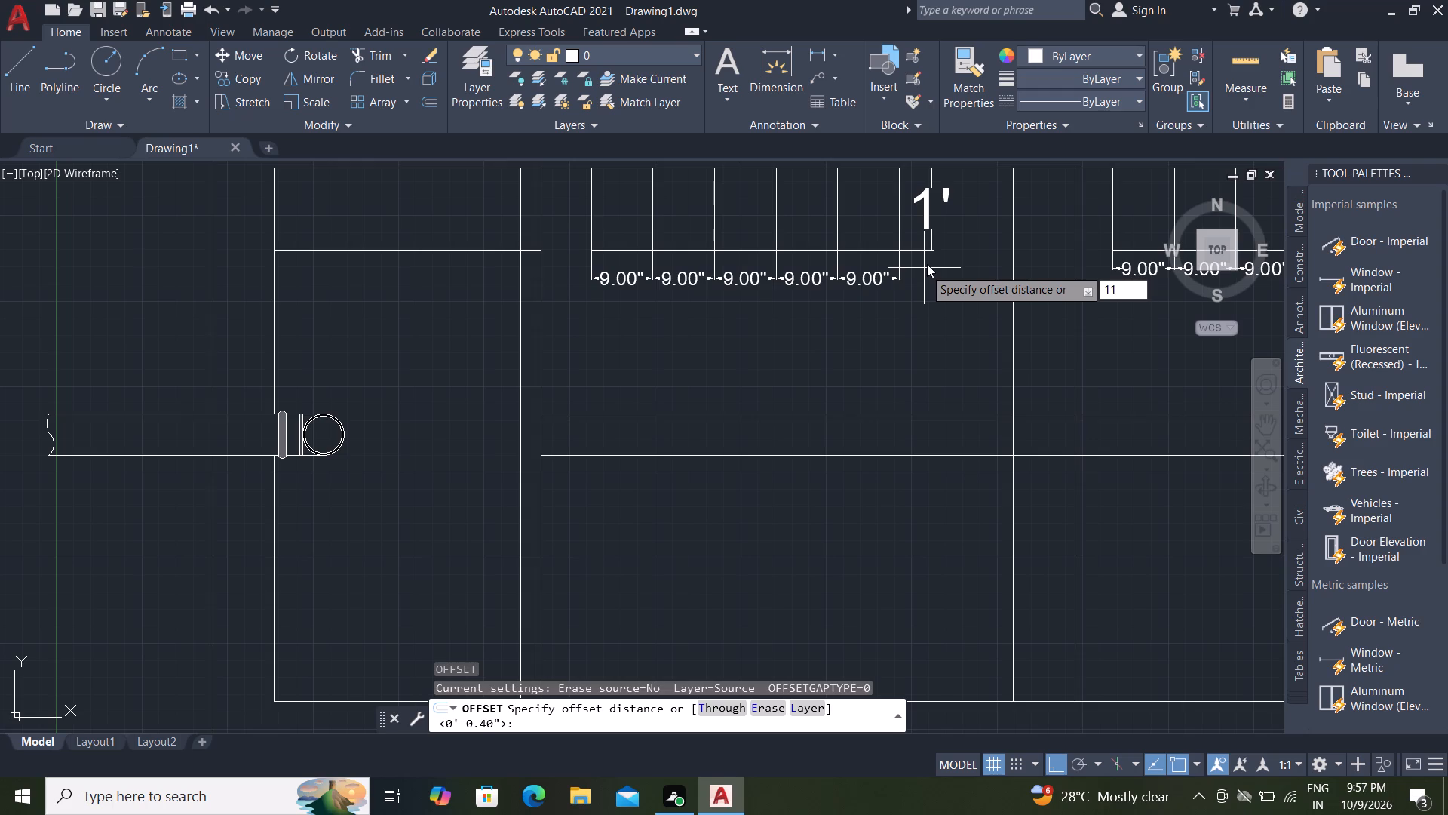
key(shift+quotedbl)
key(Return)
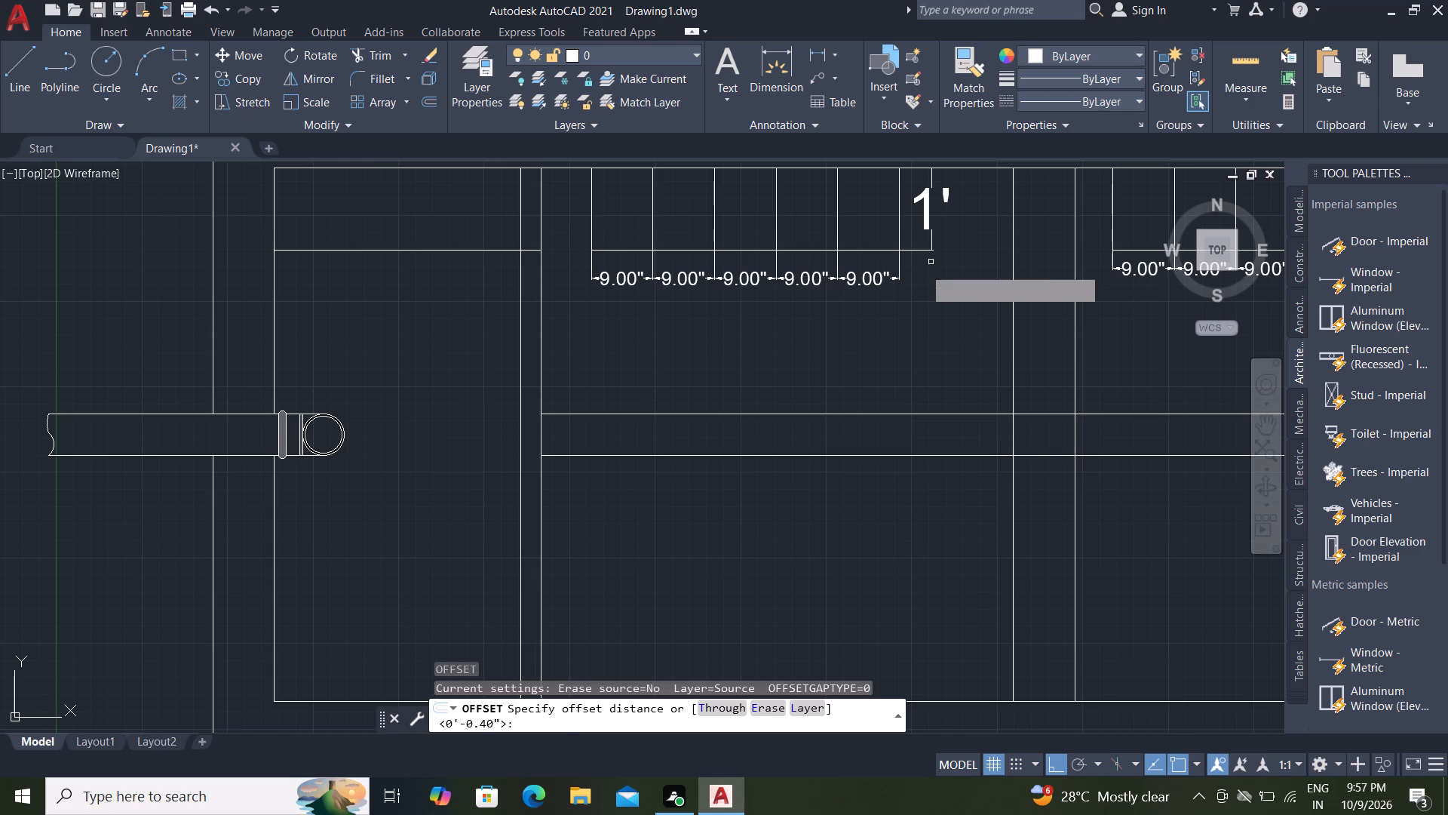
click(902, 270)
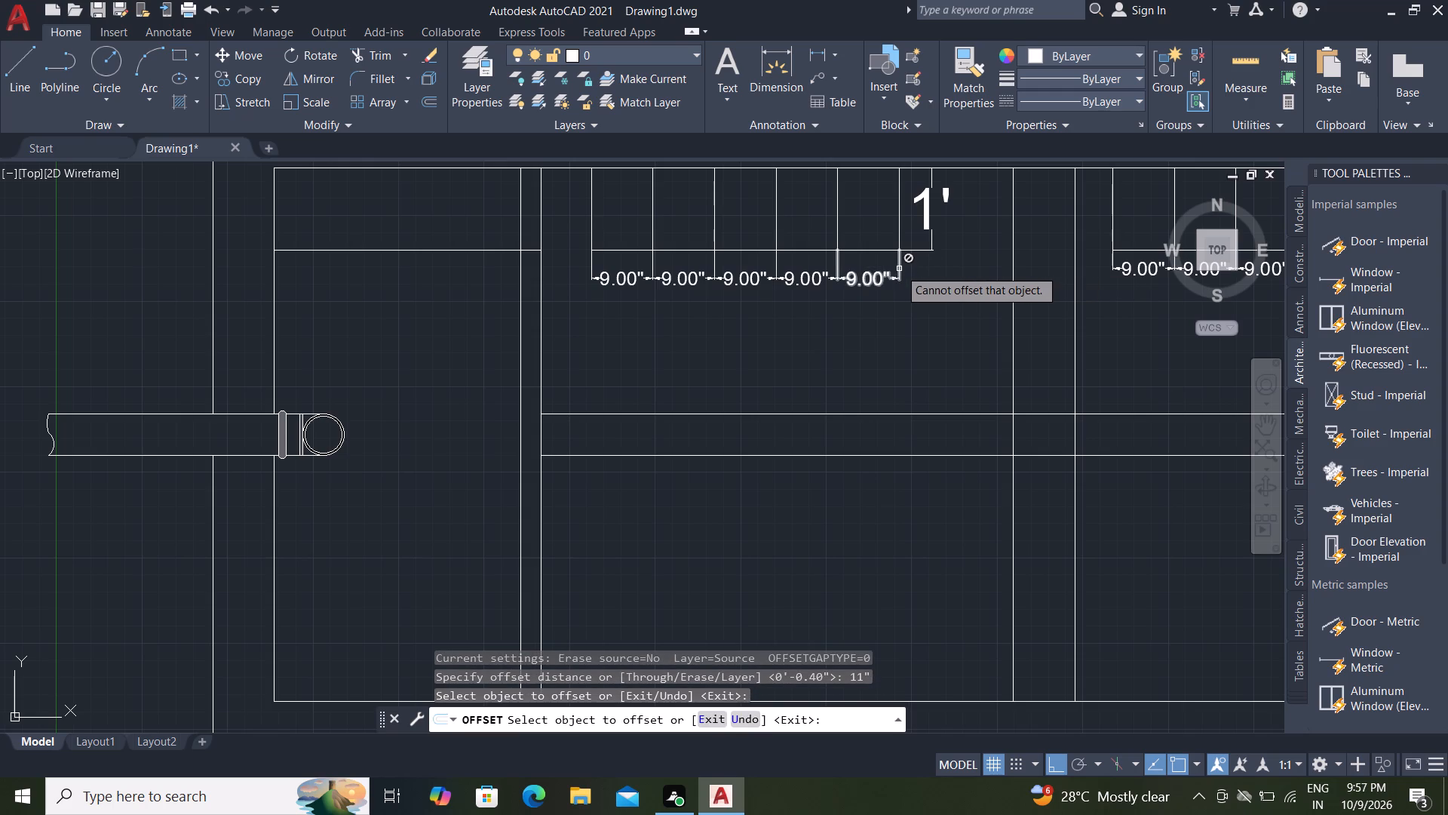
click(899, 269)
click(897, 217)
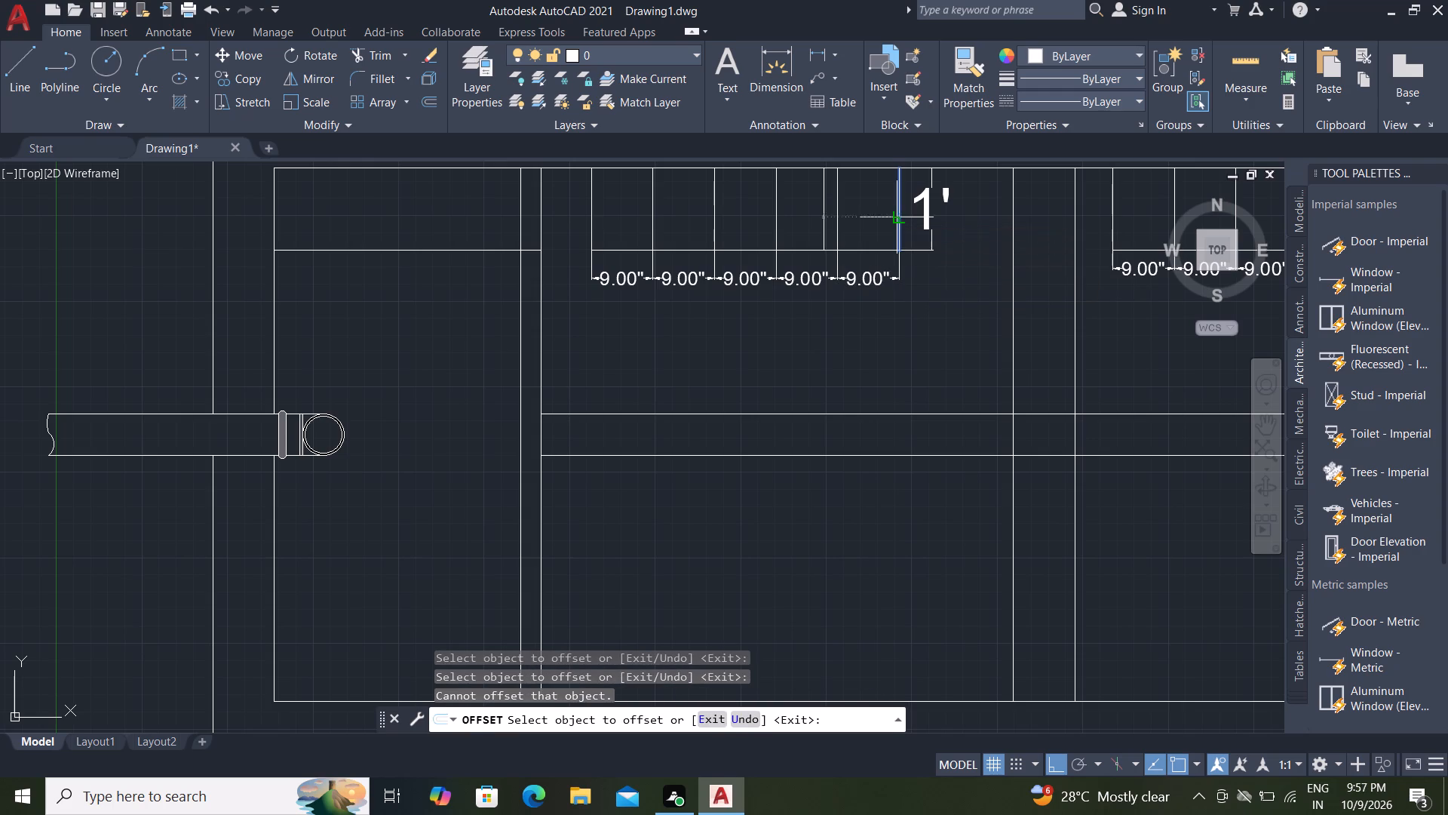
click(965, 281)
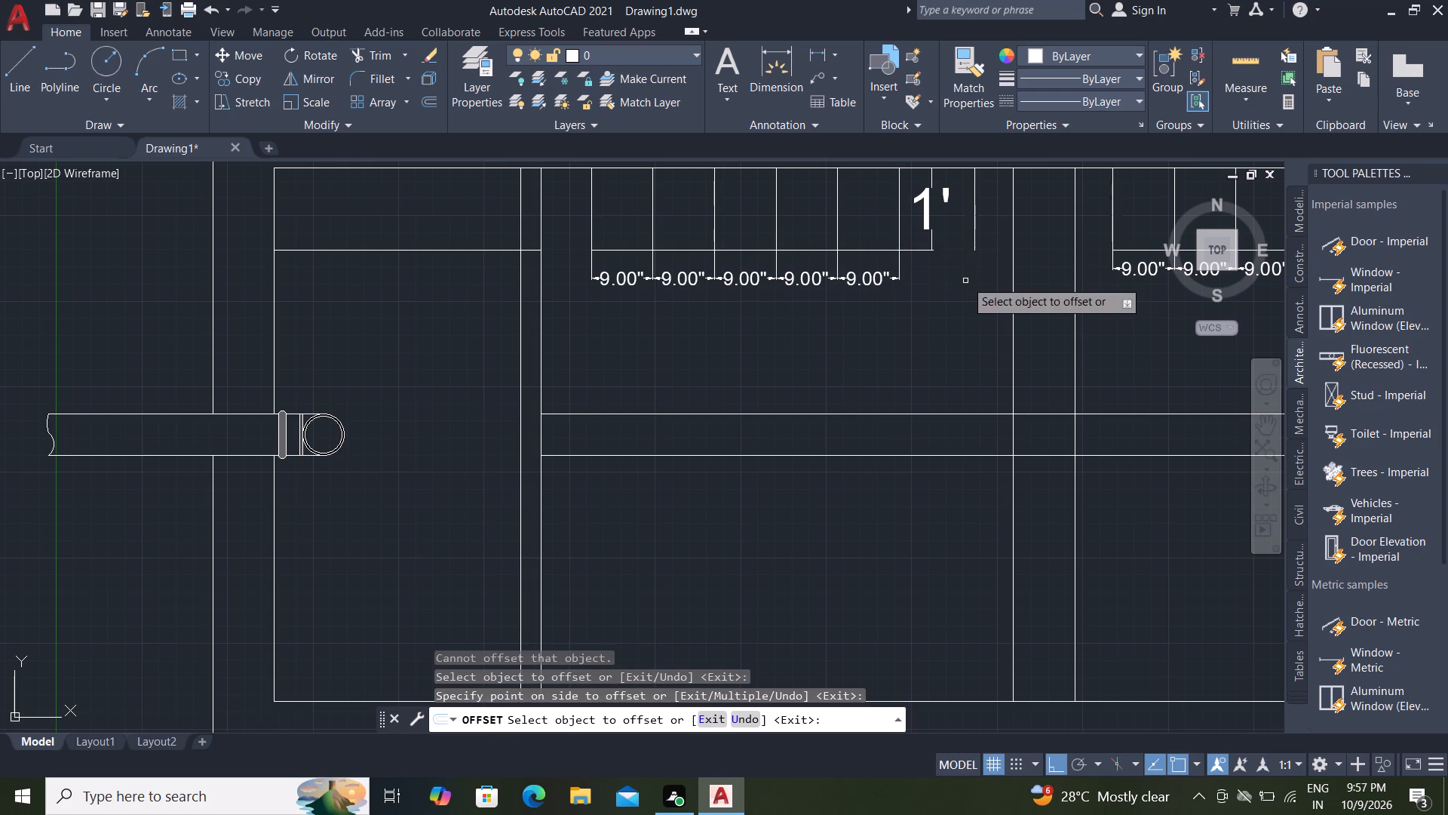
Add a linear dimension for the width of the sixth cell, in line with the row's other width dimensions.
click(813, 51)
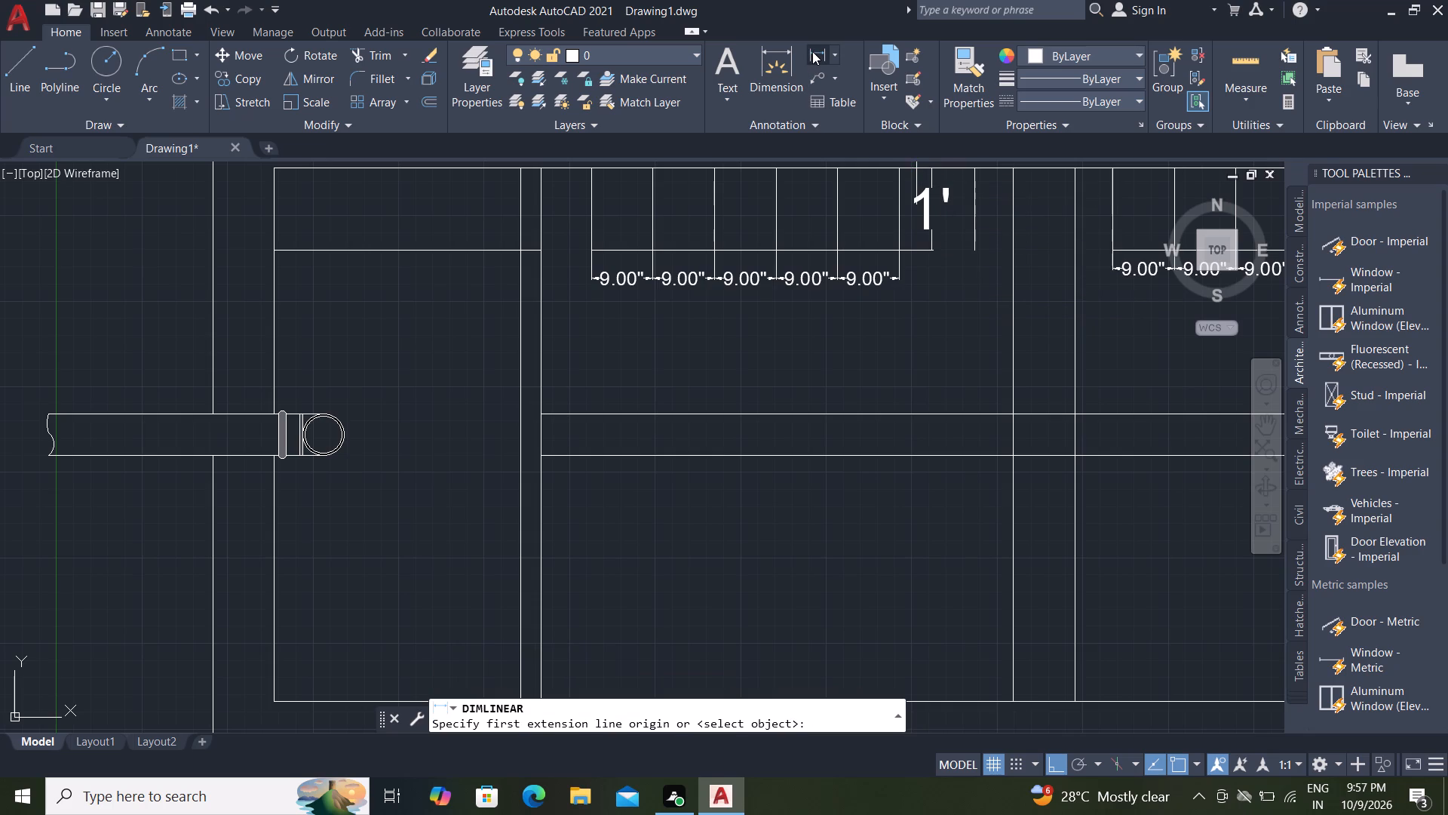
click(814, 52)
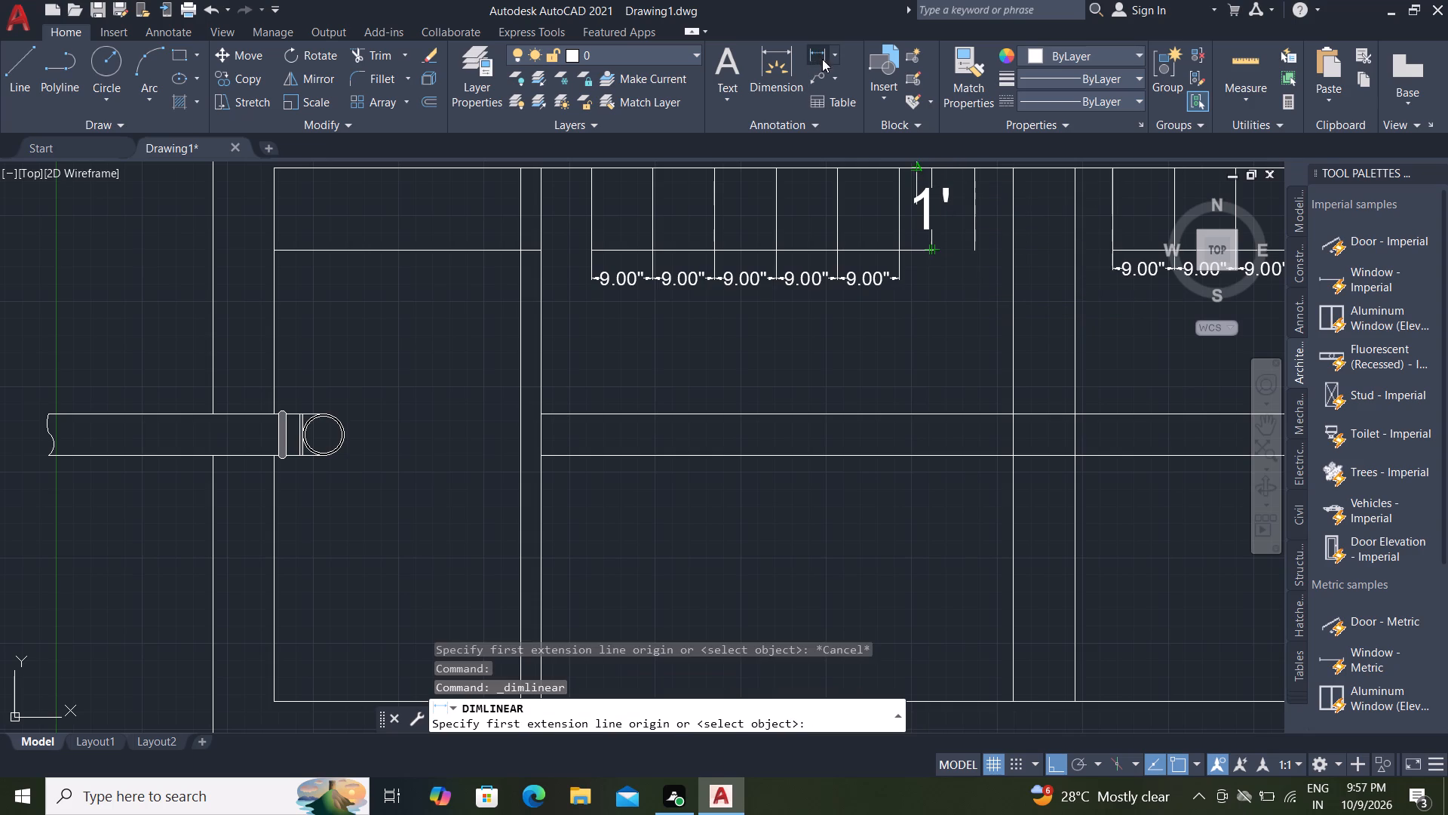
click(898, 249)
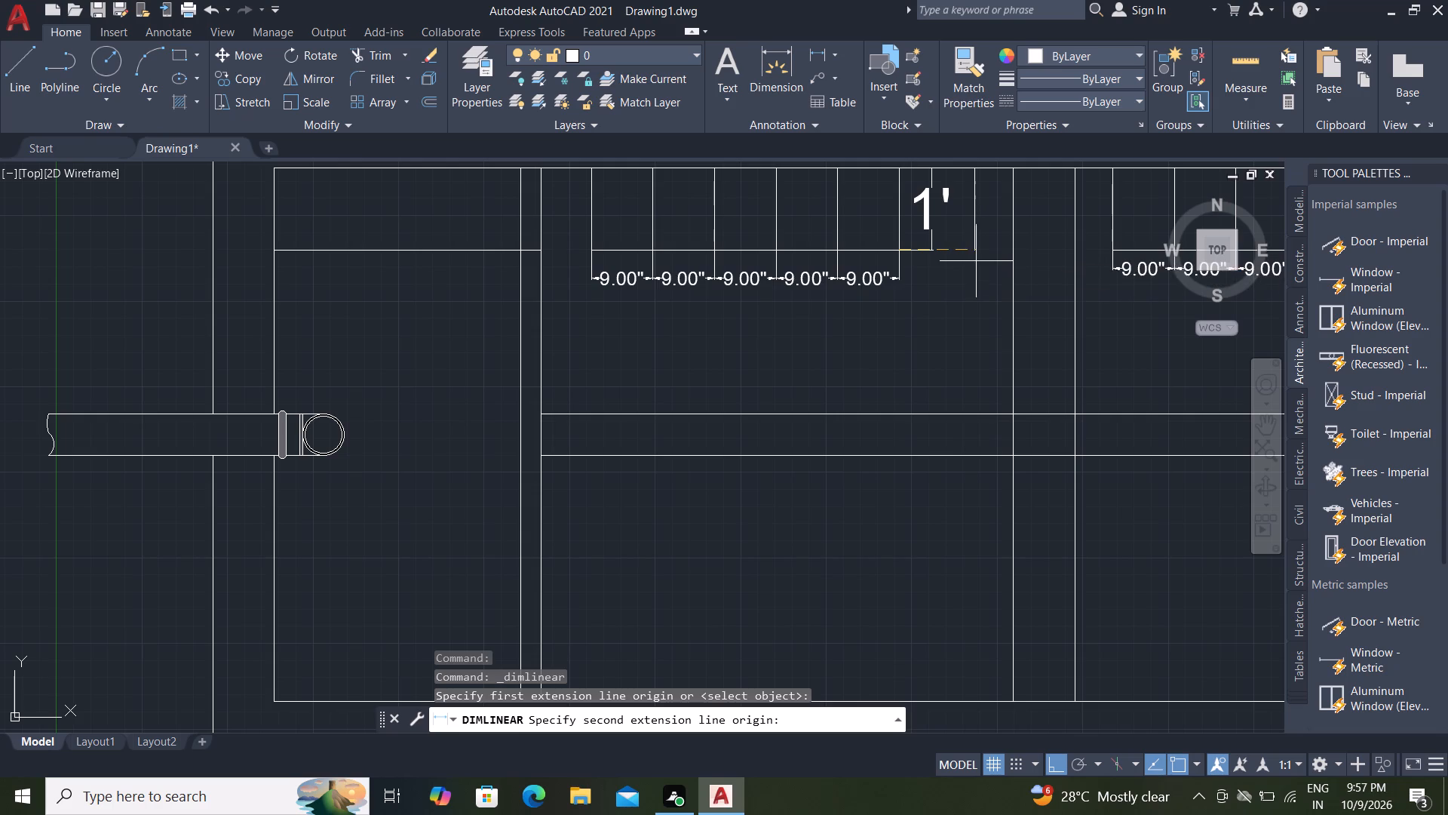
click(975, 253)
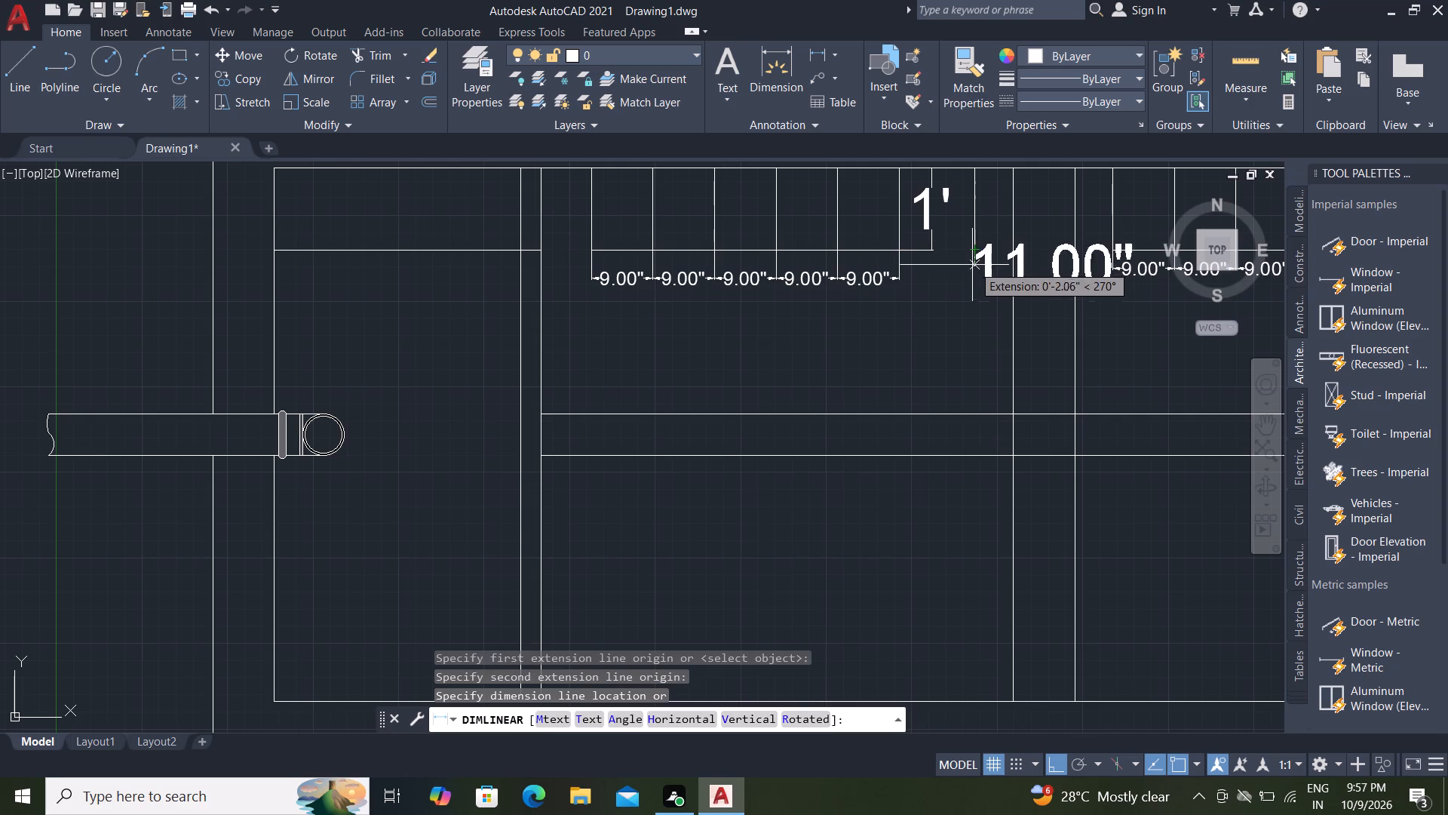
click(971, 277)
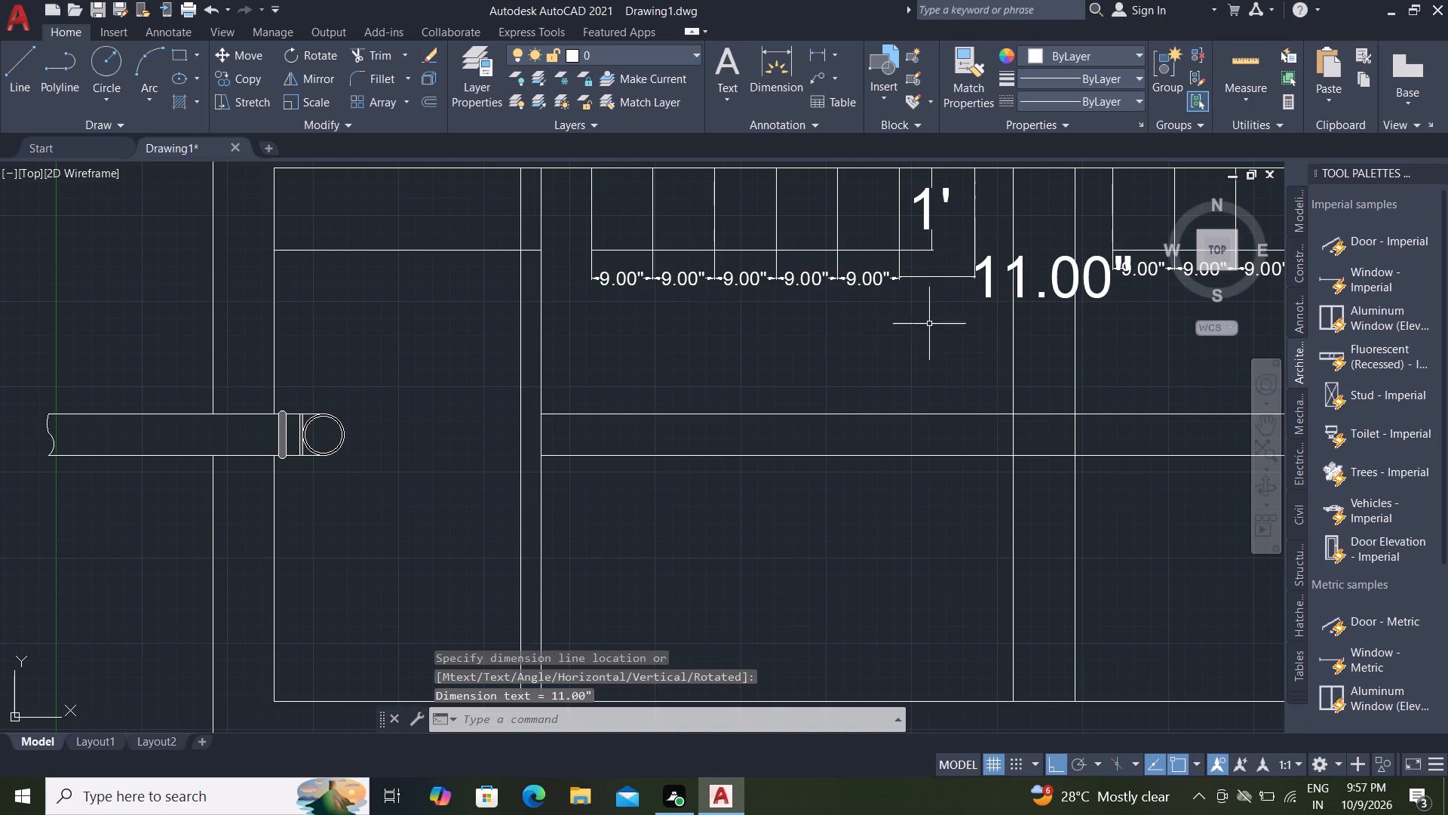
key(Escape)
Match the properties of the fifth cell's width dimension onto the sixth cell's width dimension.
click(953, 91)
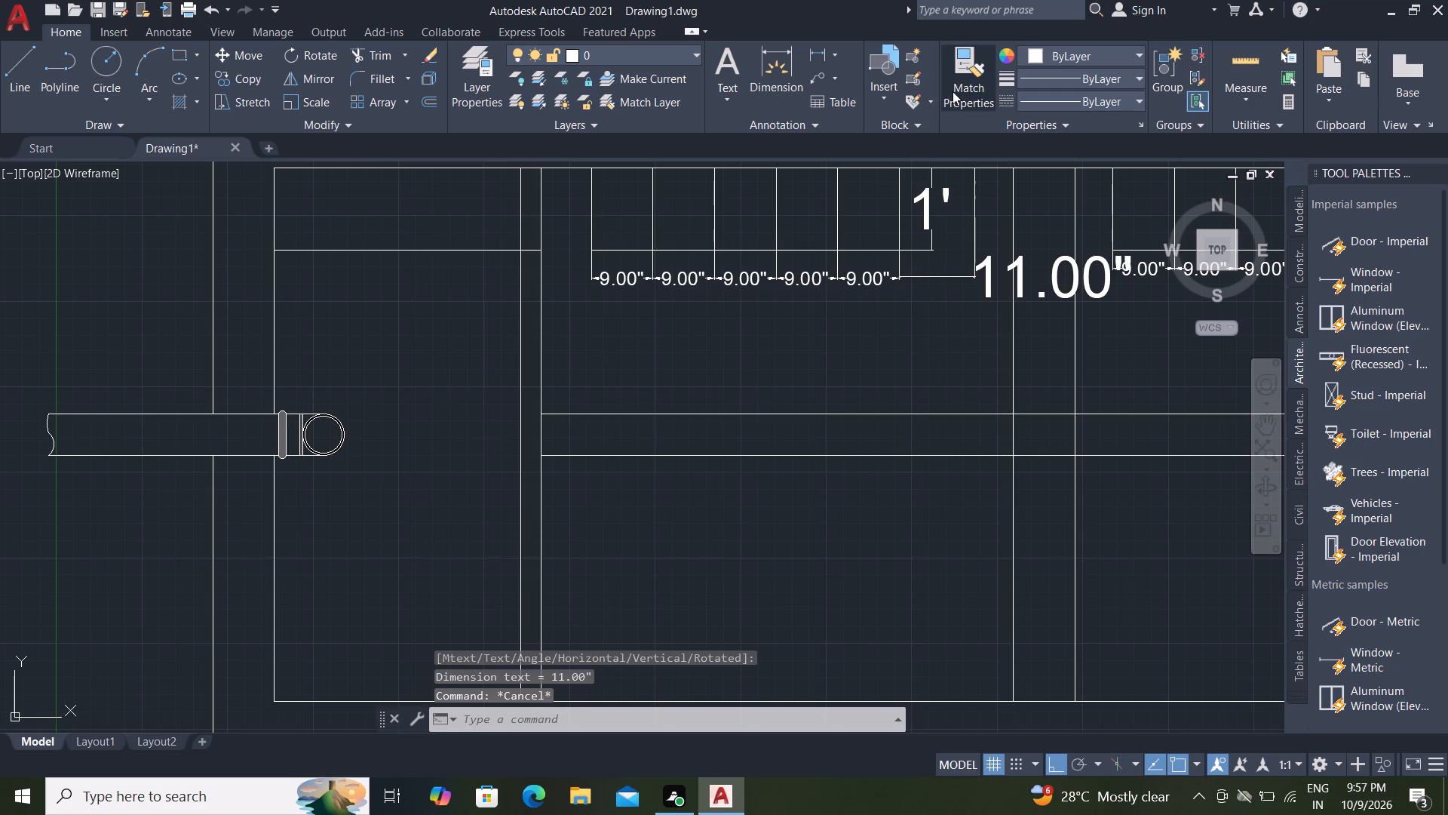
click(881, 275)
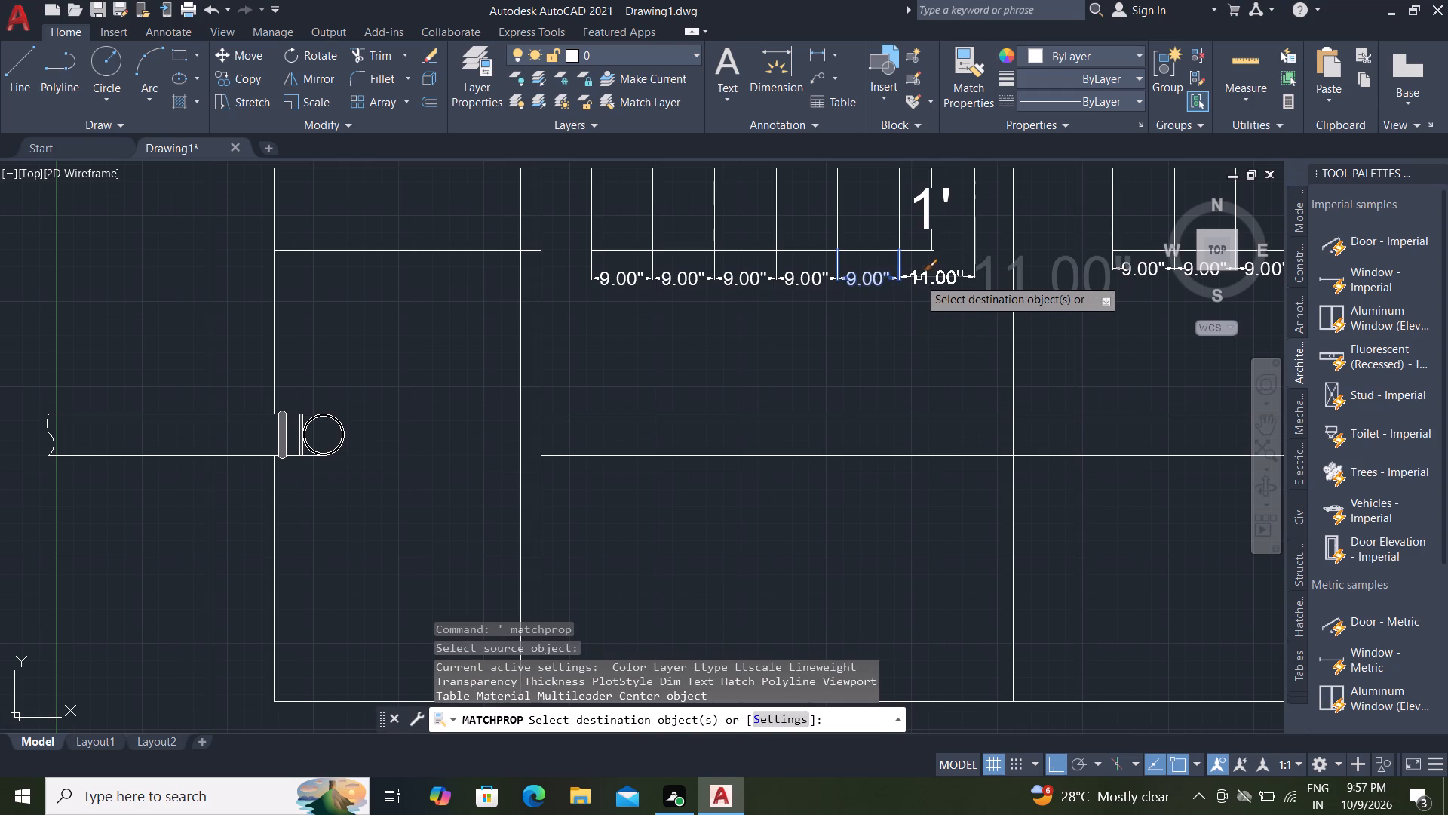
click(919, 278)
key(Escape)
Trim away both horizontal pipe lines that cross the plan's middle compartment between the two partition walls.
scroll(890, 314, down, 1)
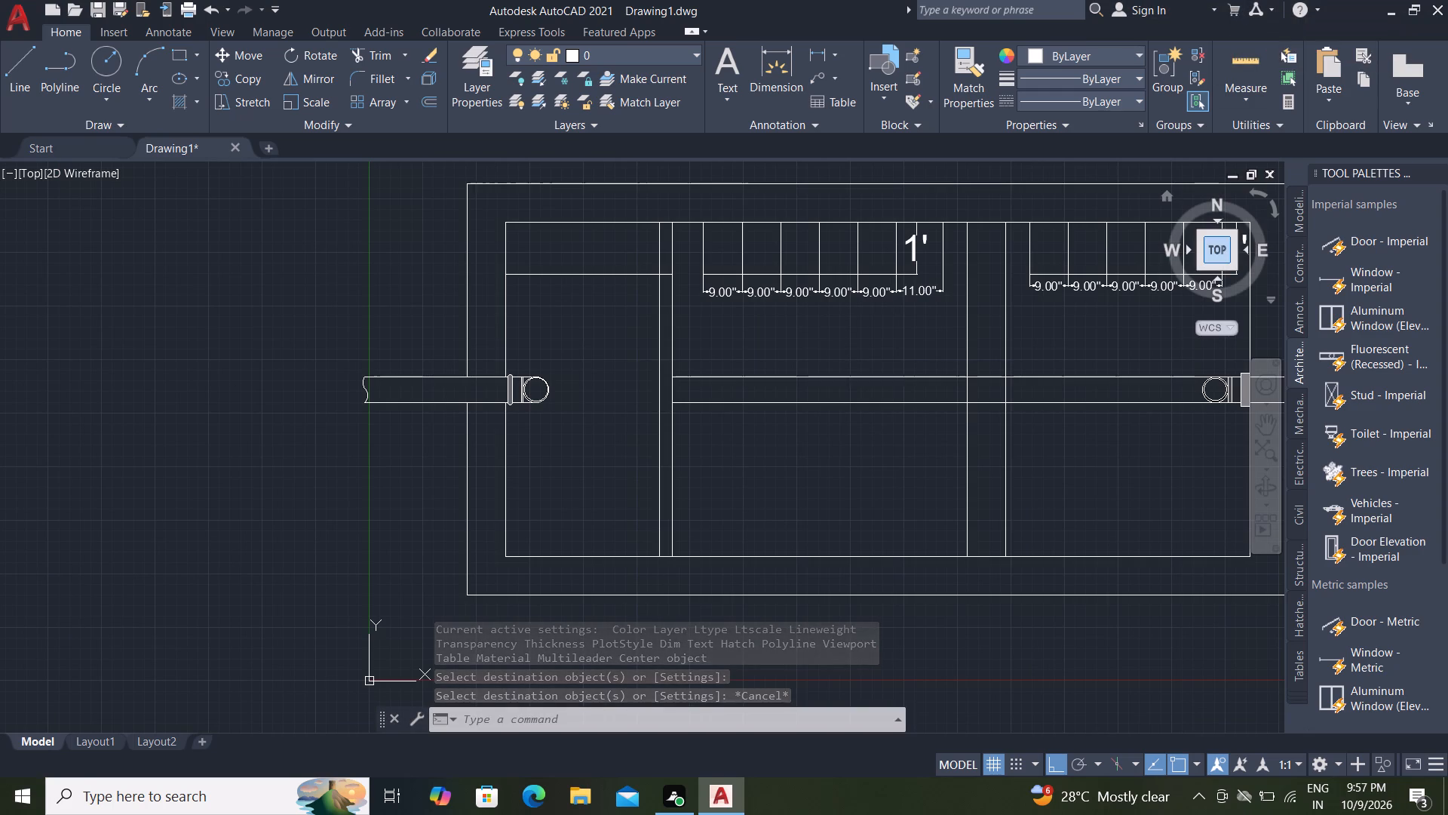
key(Escape)
key(t)
key(r)
key(space)
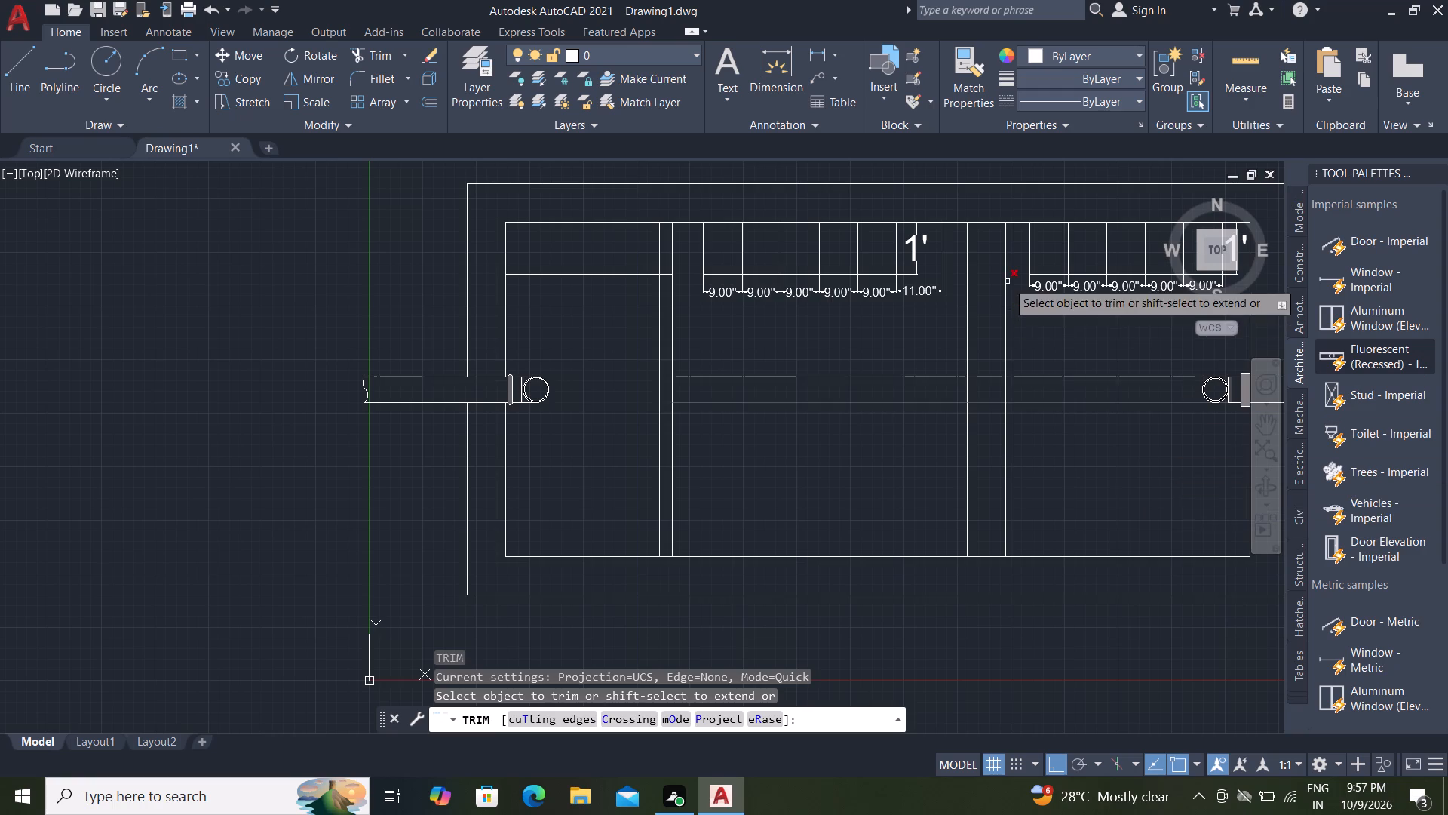
click(857, 348)
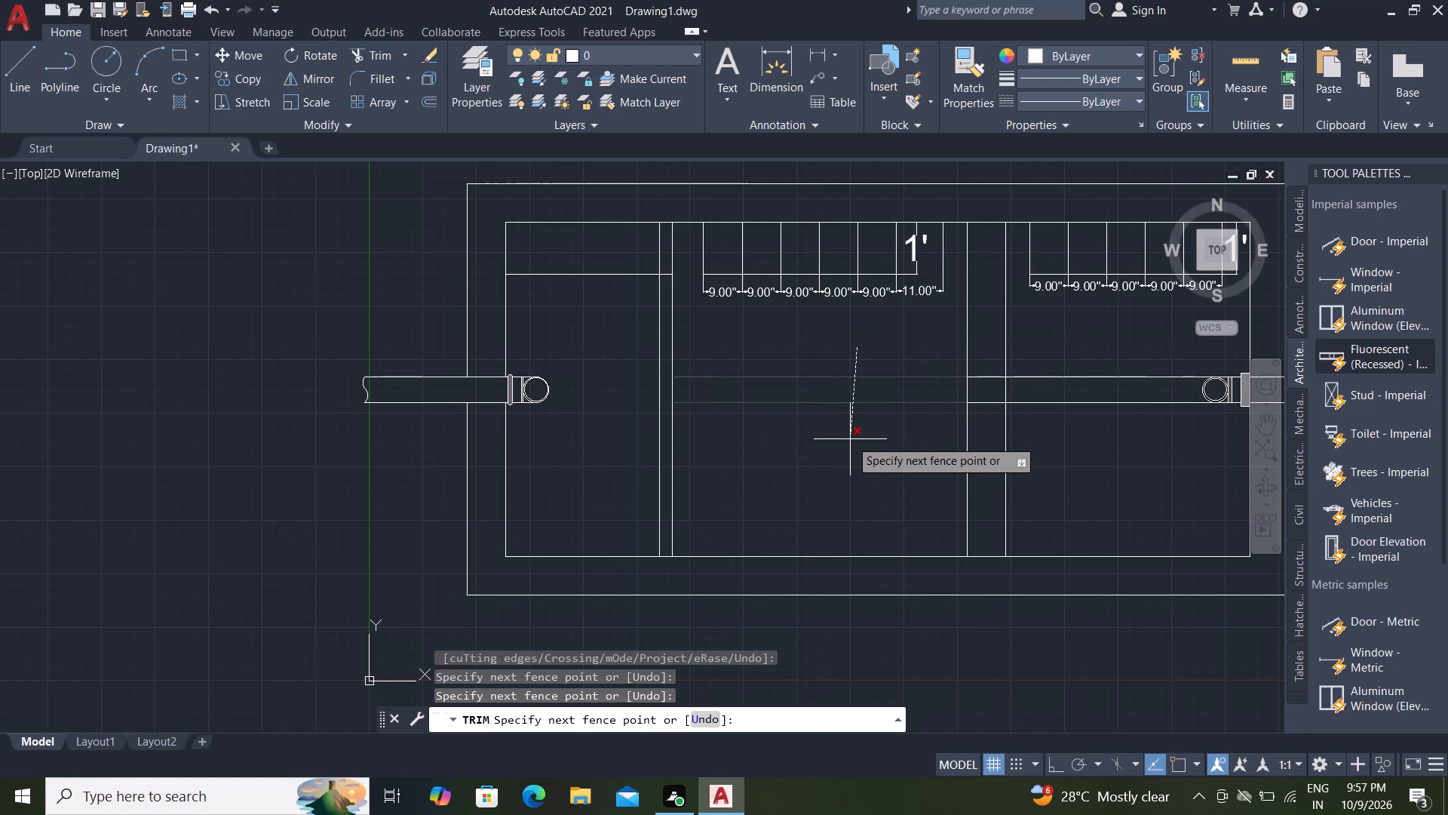
click(851, 438)
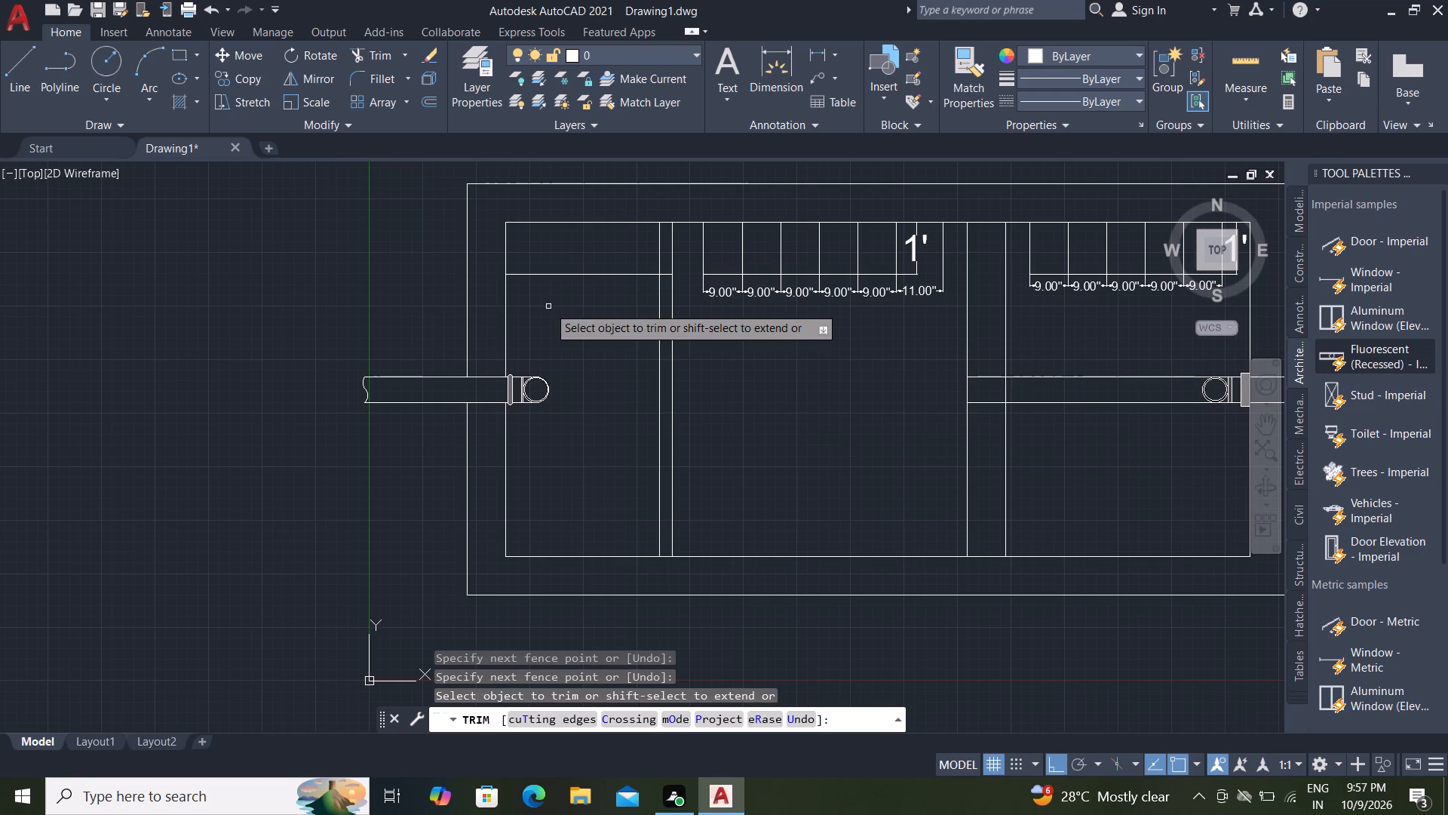
Trim away the horizontal line across the inlet compartment and its leftover piece inside the thin partition wall.
click(545, 276)
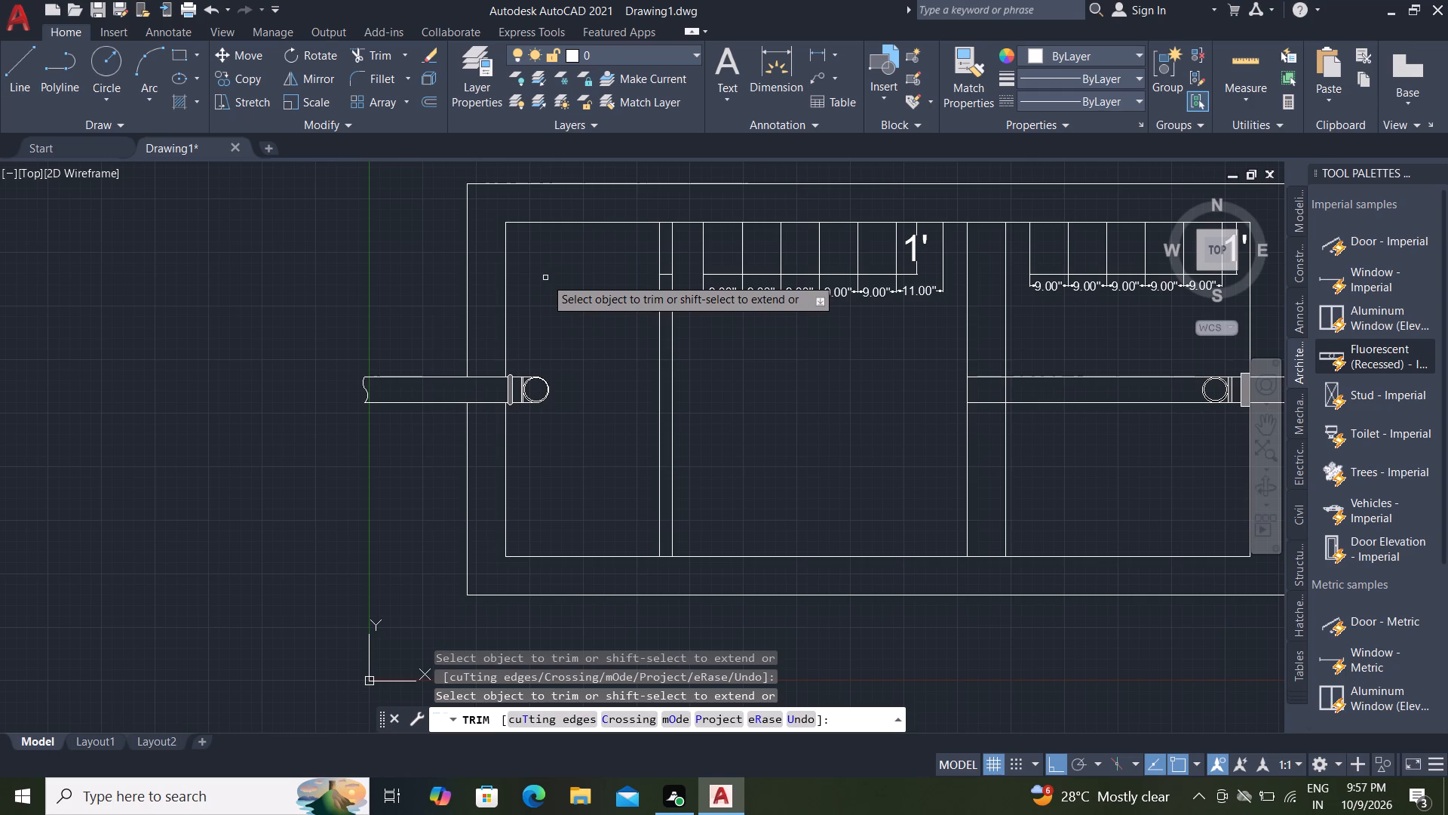
scroll(661, 227, up, 3)
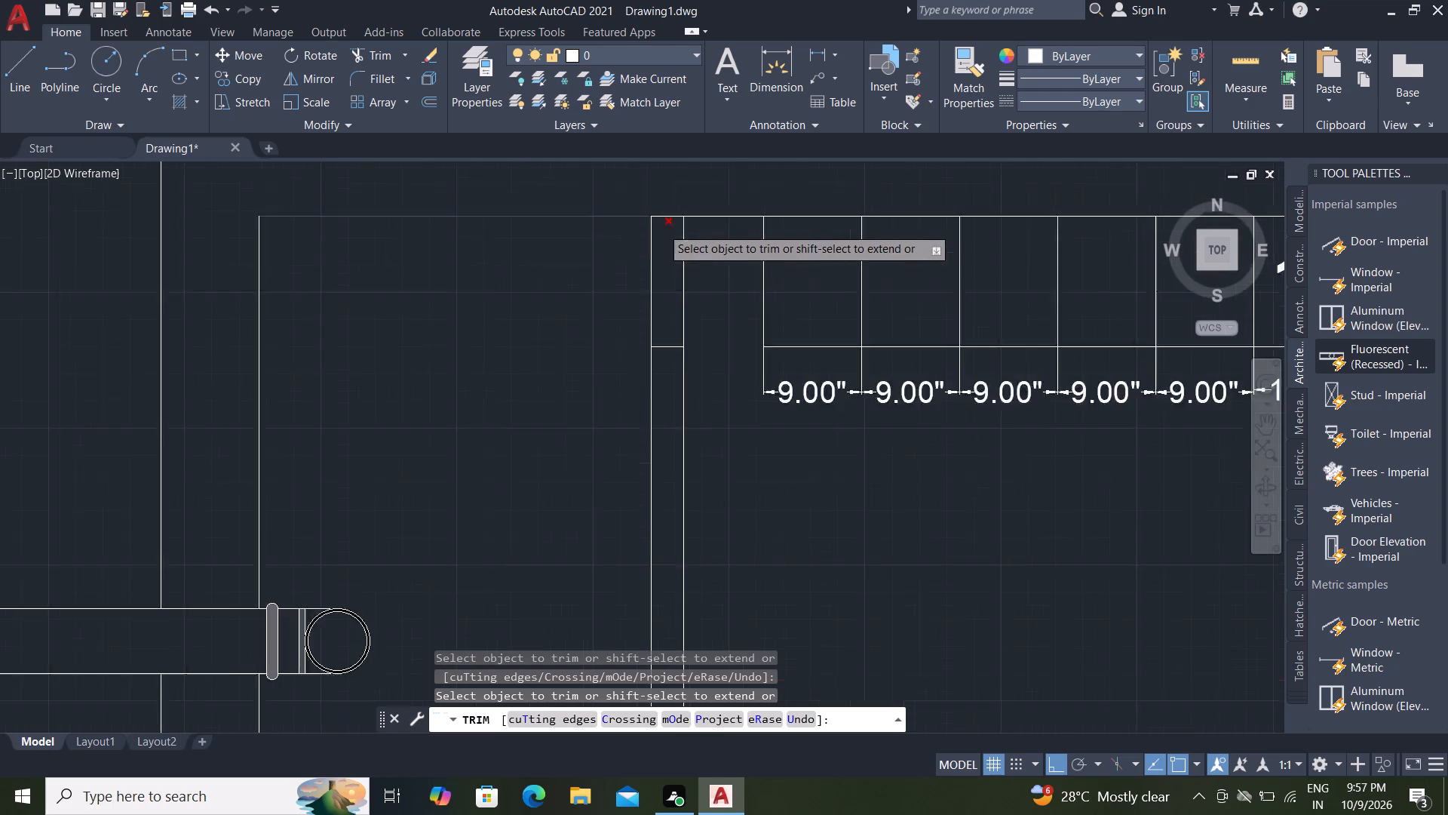
click(670, 314)
click(674, 441)
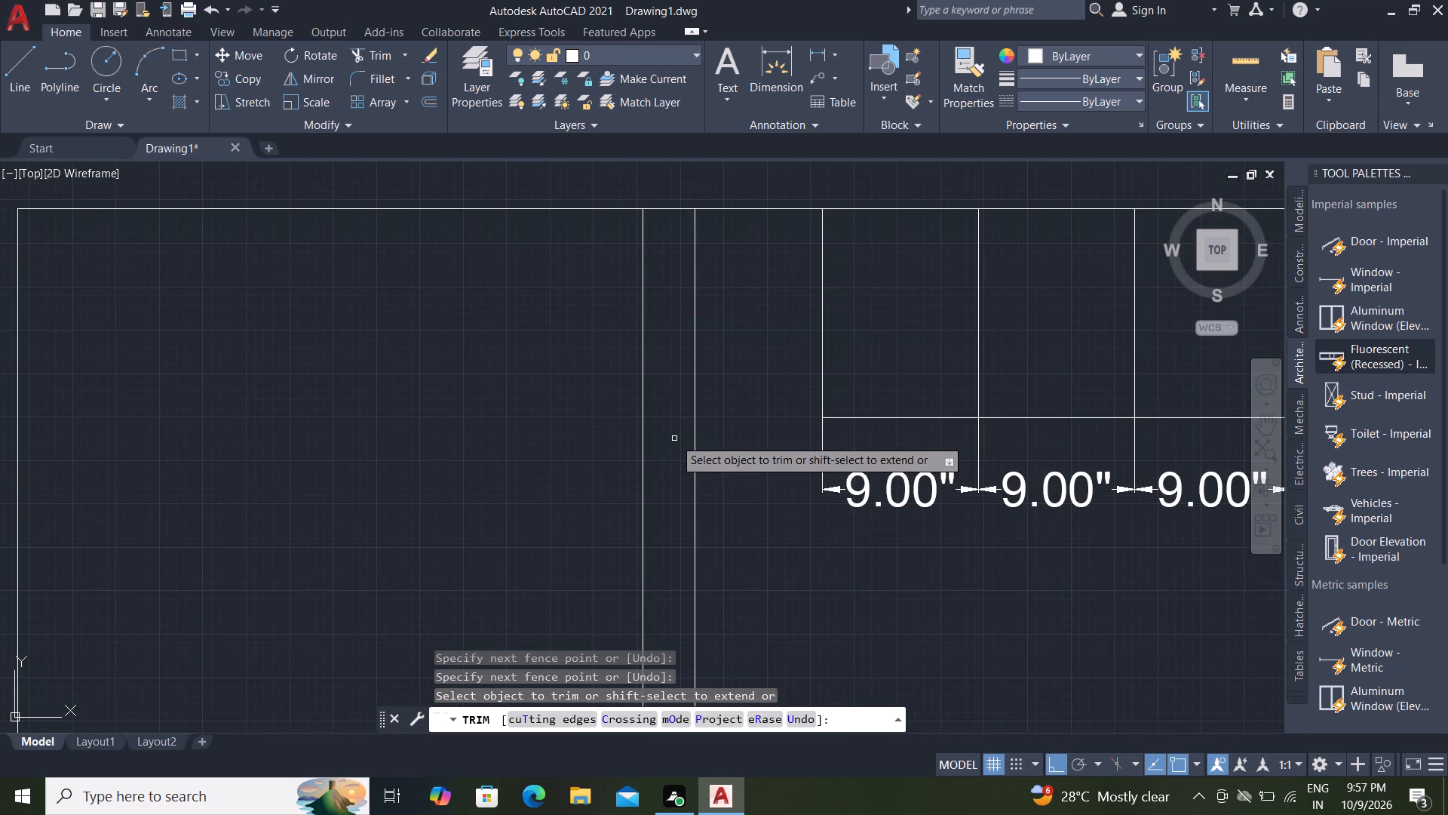
scroll(486, 362, down, 3)
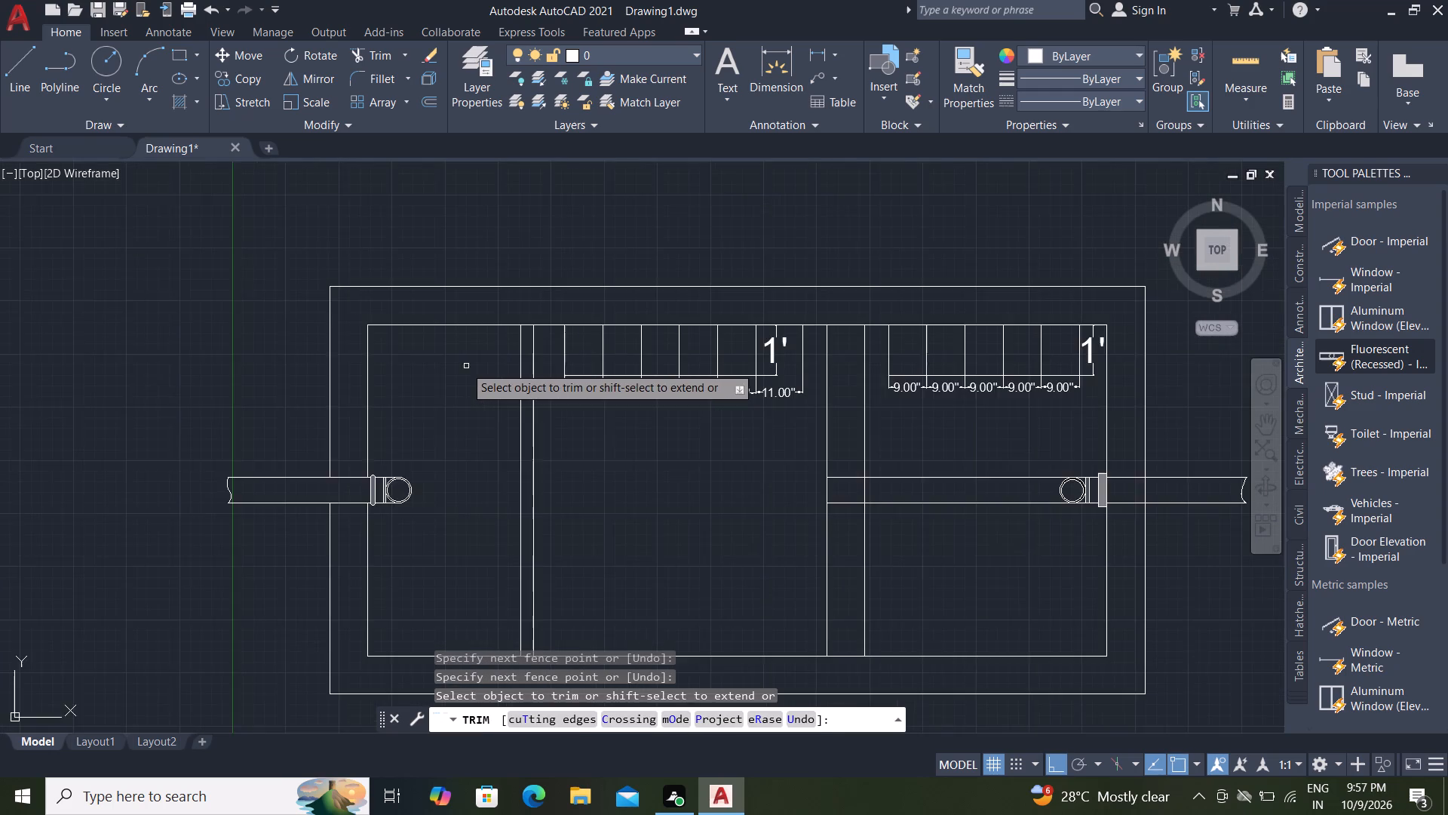
scroll(465, 366, down, 2)
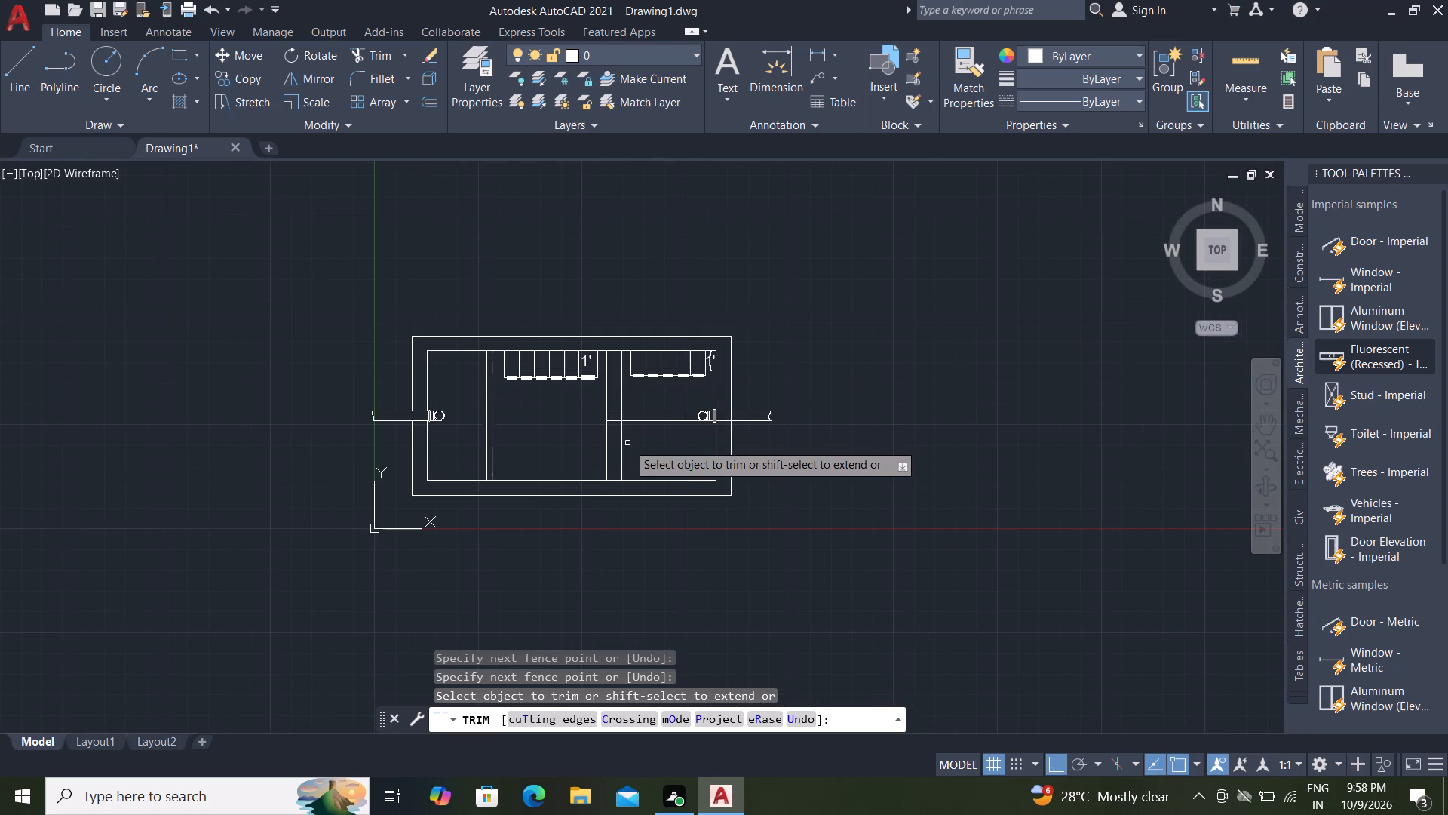
scroll(627, 444, up, 2)
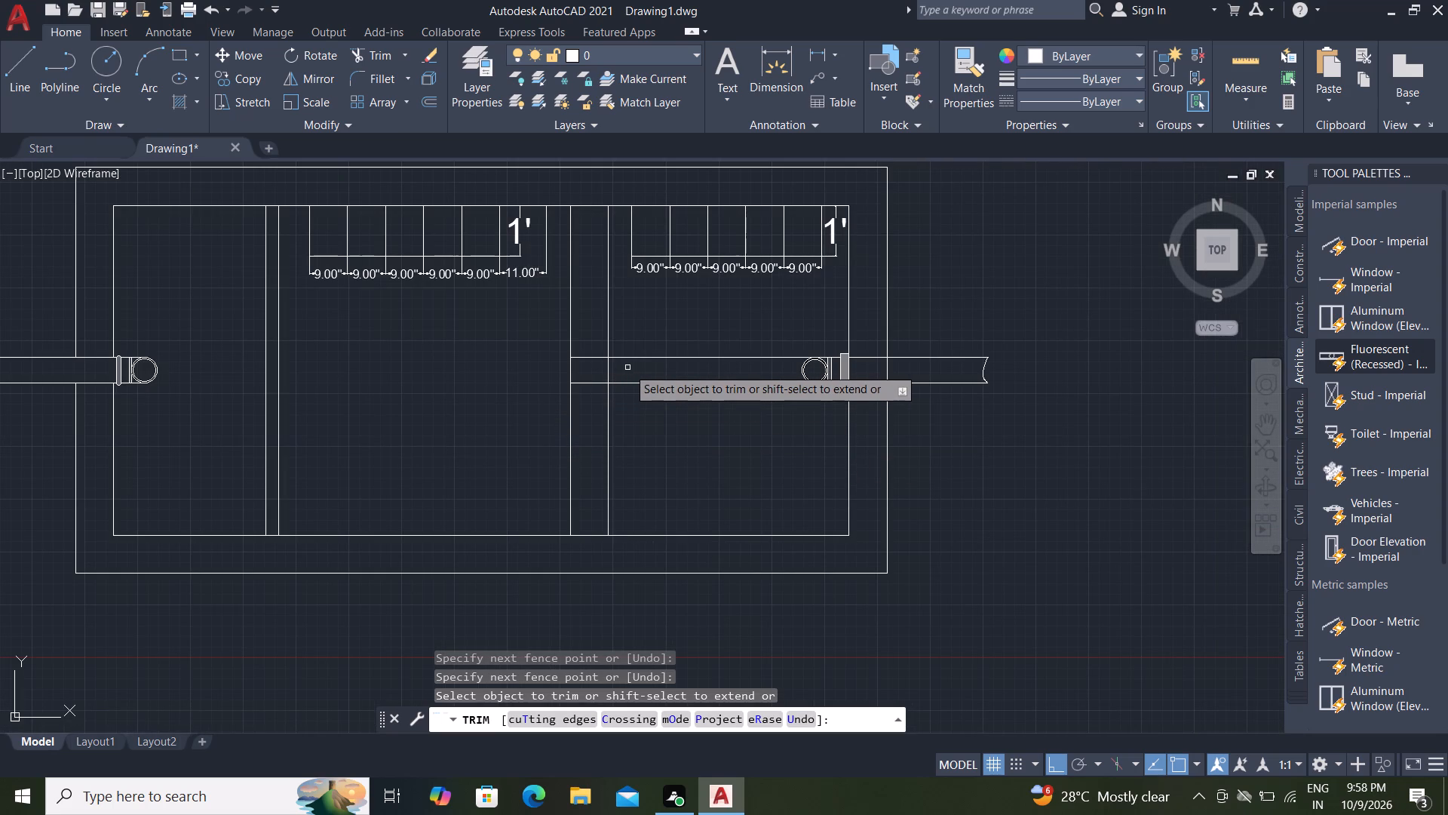
key(Escape)
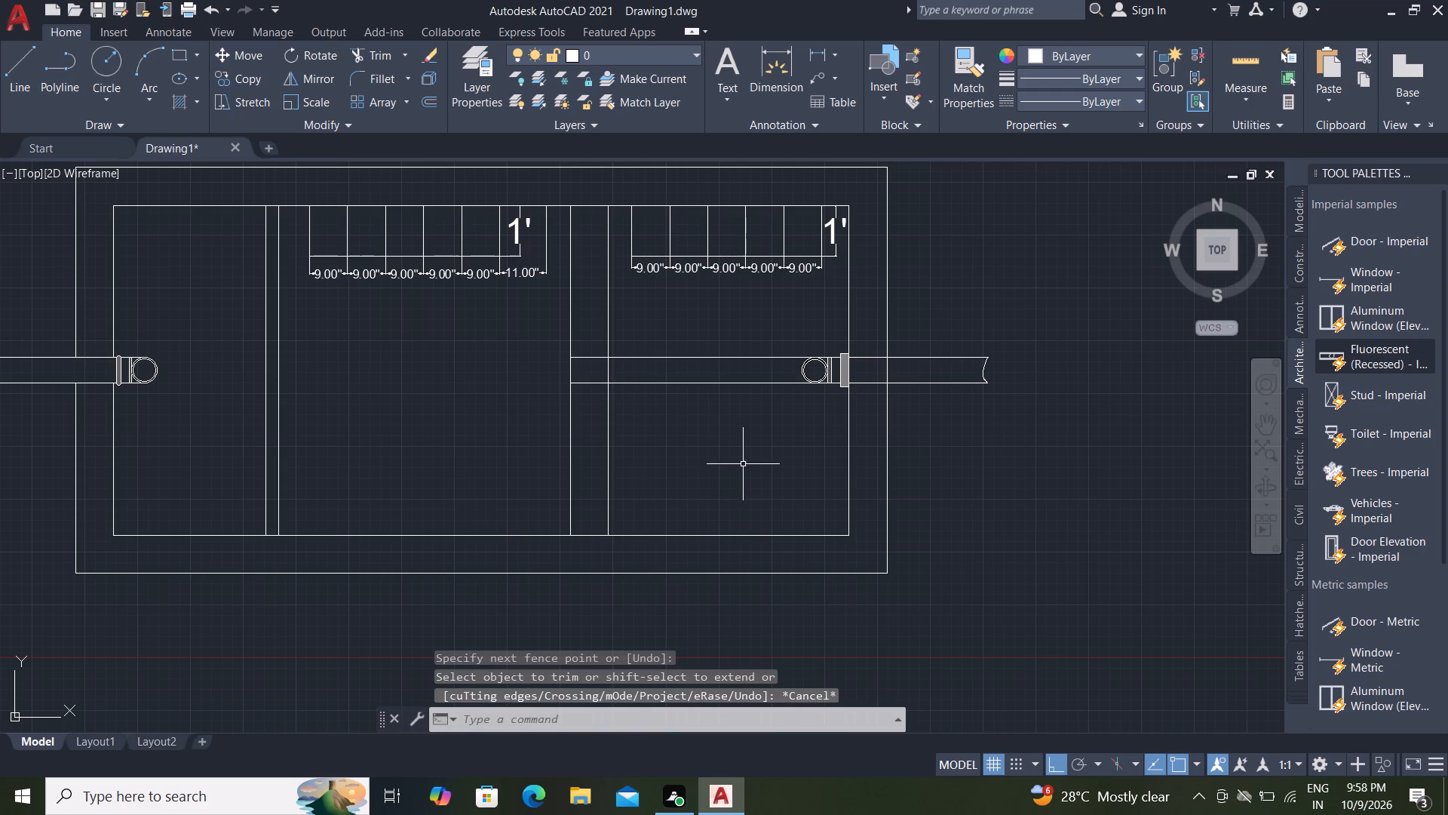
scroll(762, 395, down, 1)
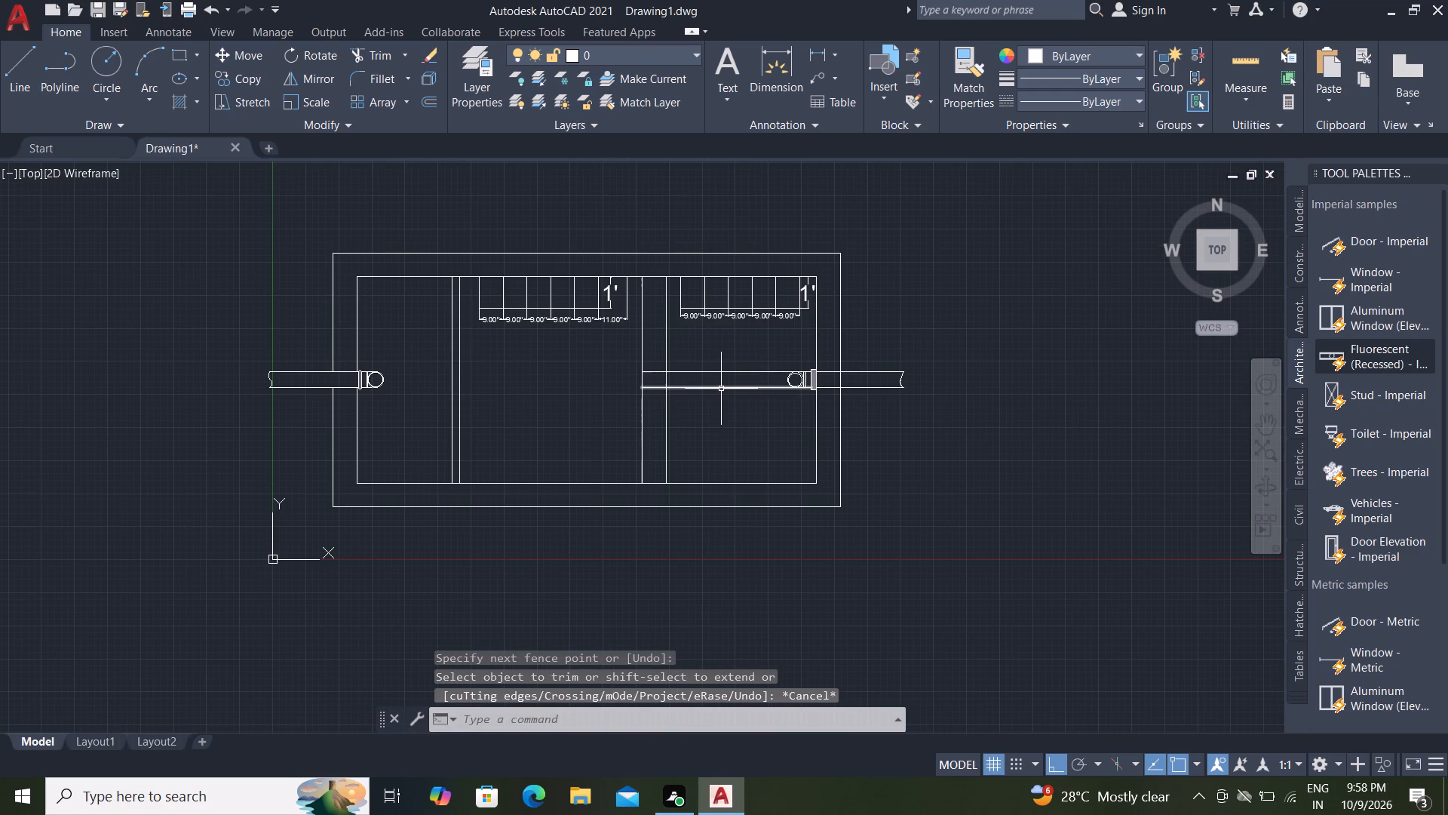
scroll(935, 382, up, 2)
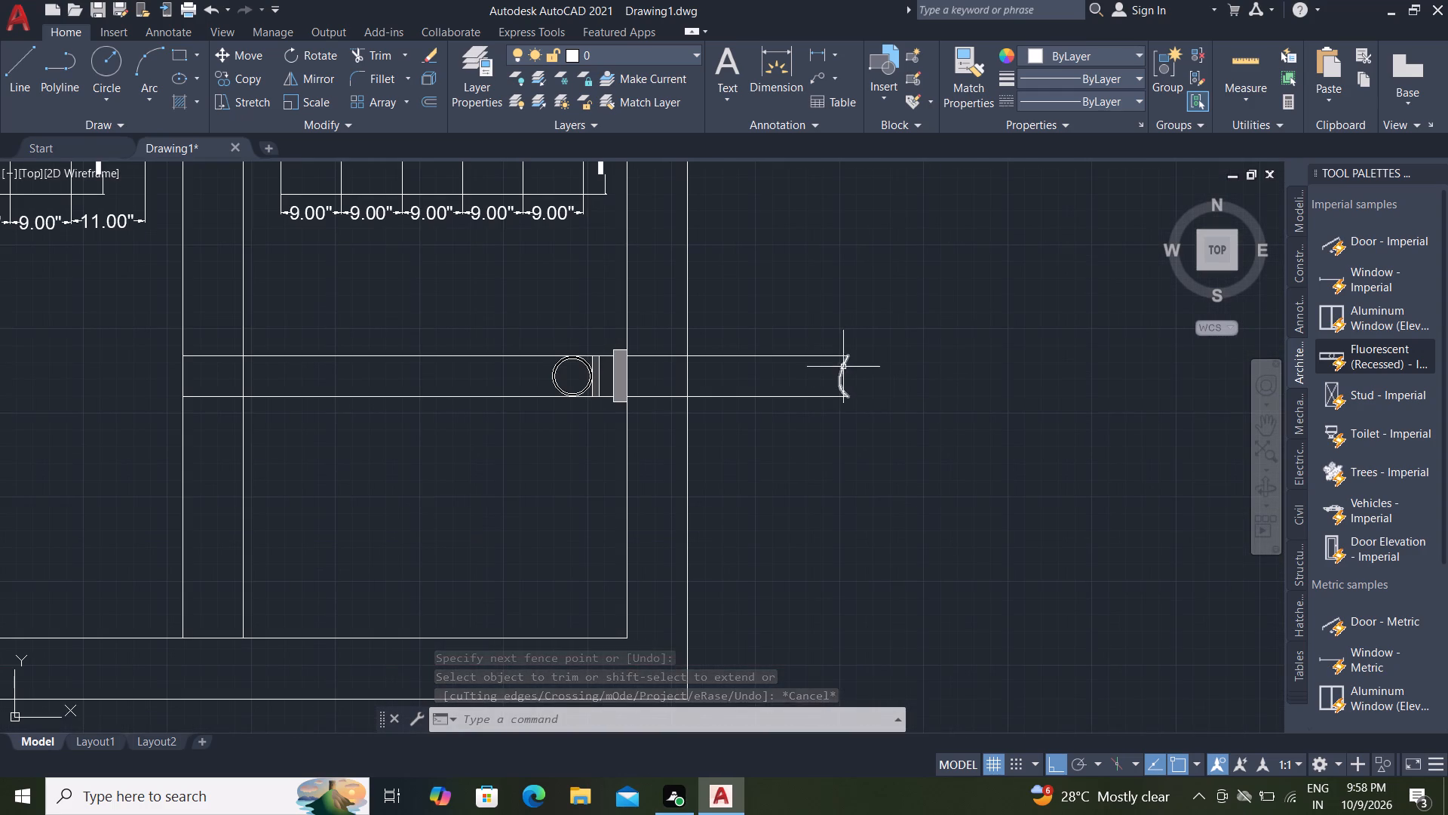
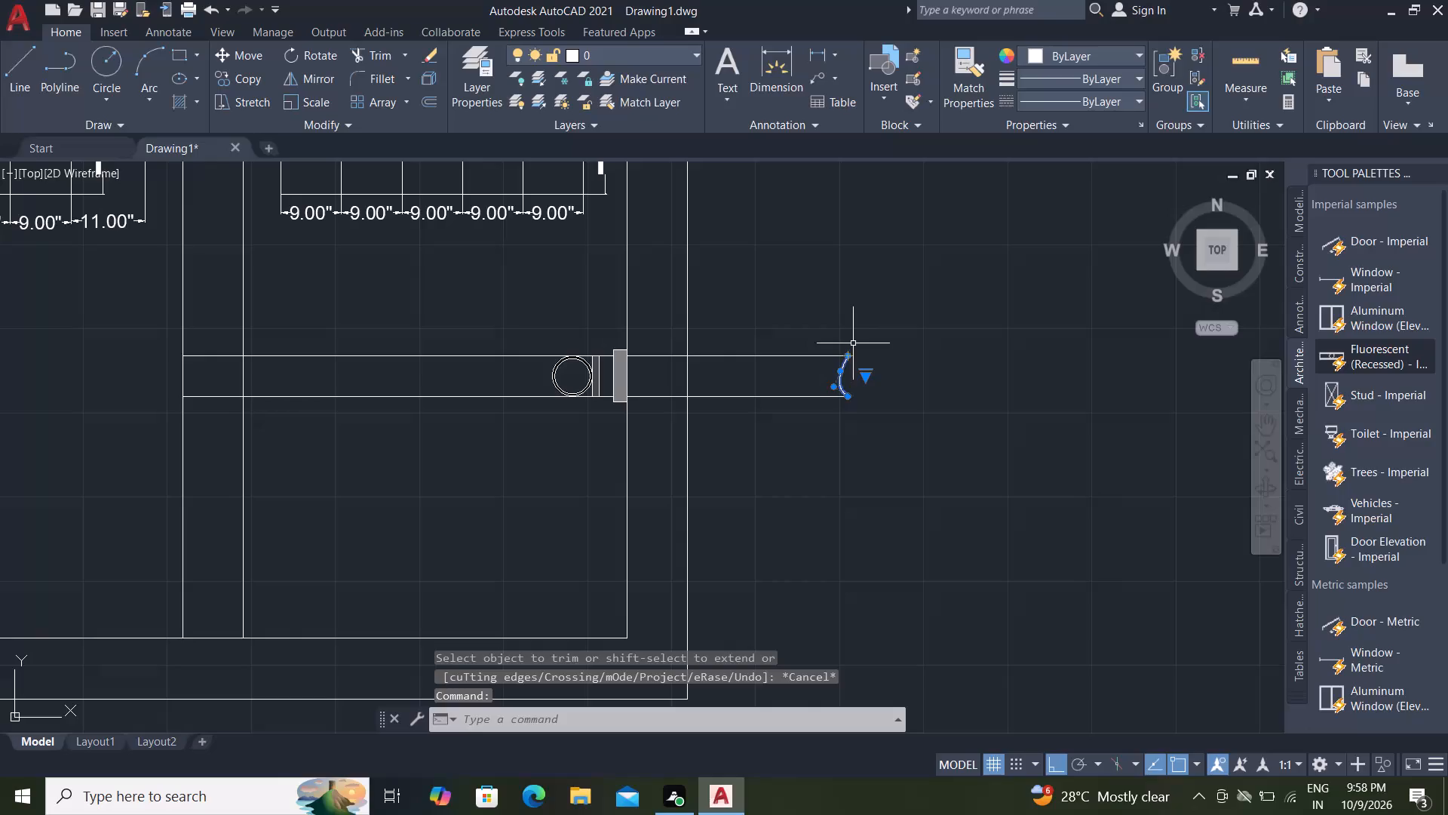
Move the break arc at the outlet pipe's outer end about 1'-2" horizontally toward the tank's outer wall.
text(m)
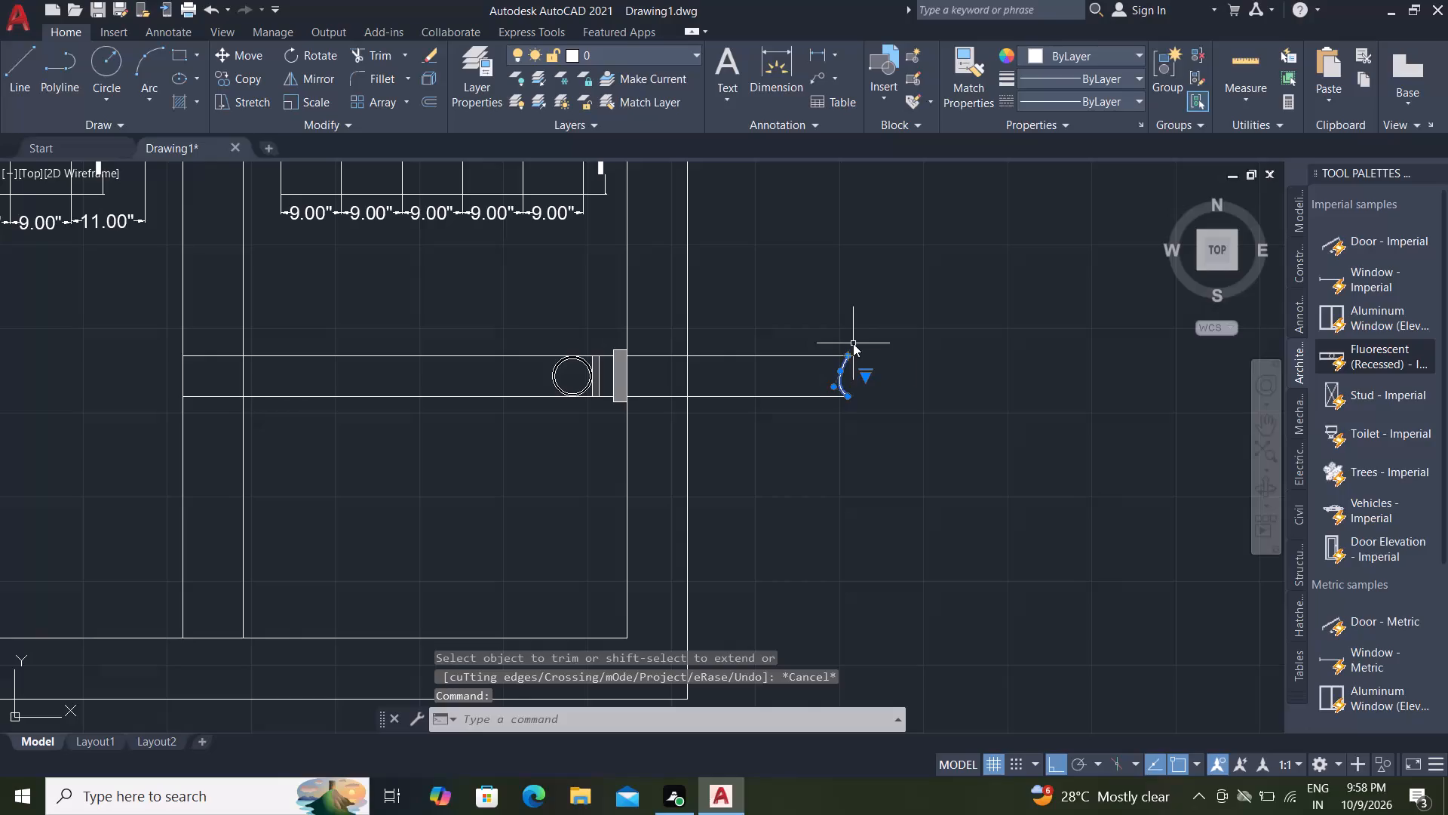
key(space)
click(851, 355)
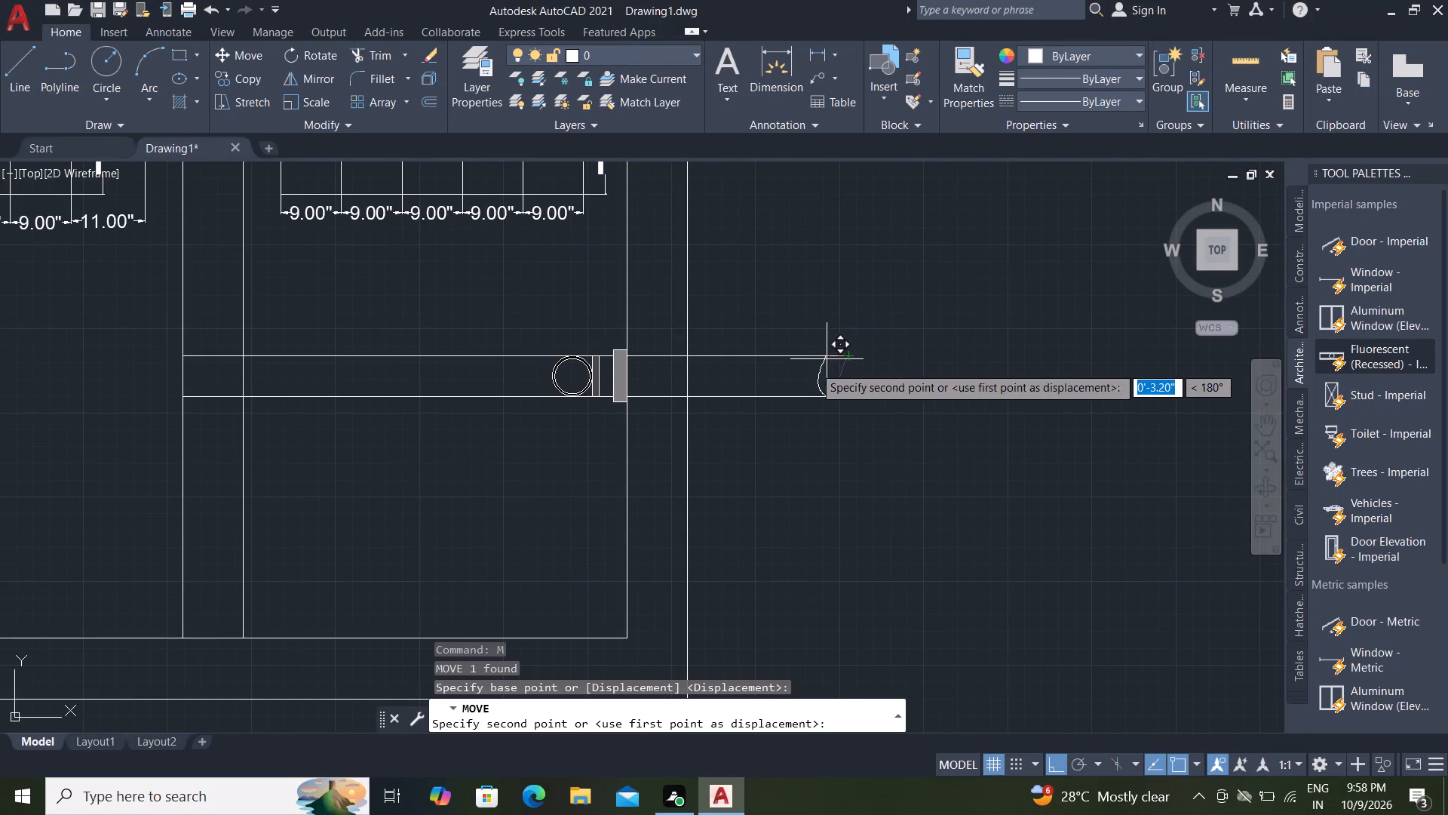
click(752, 366)
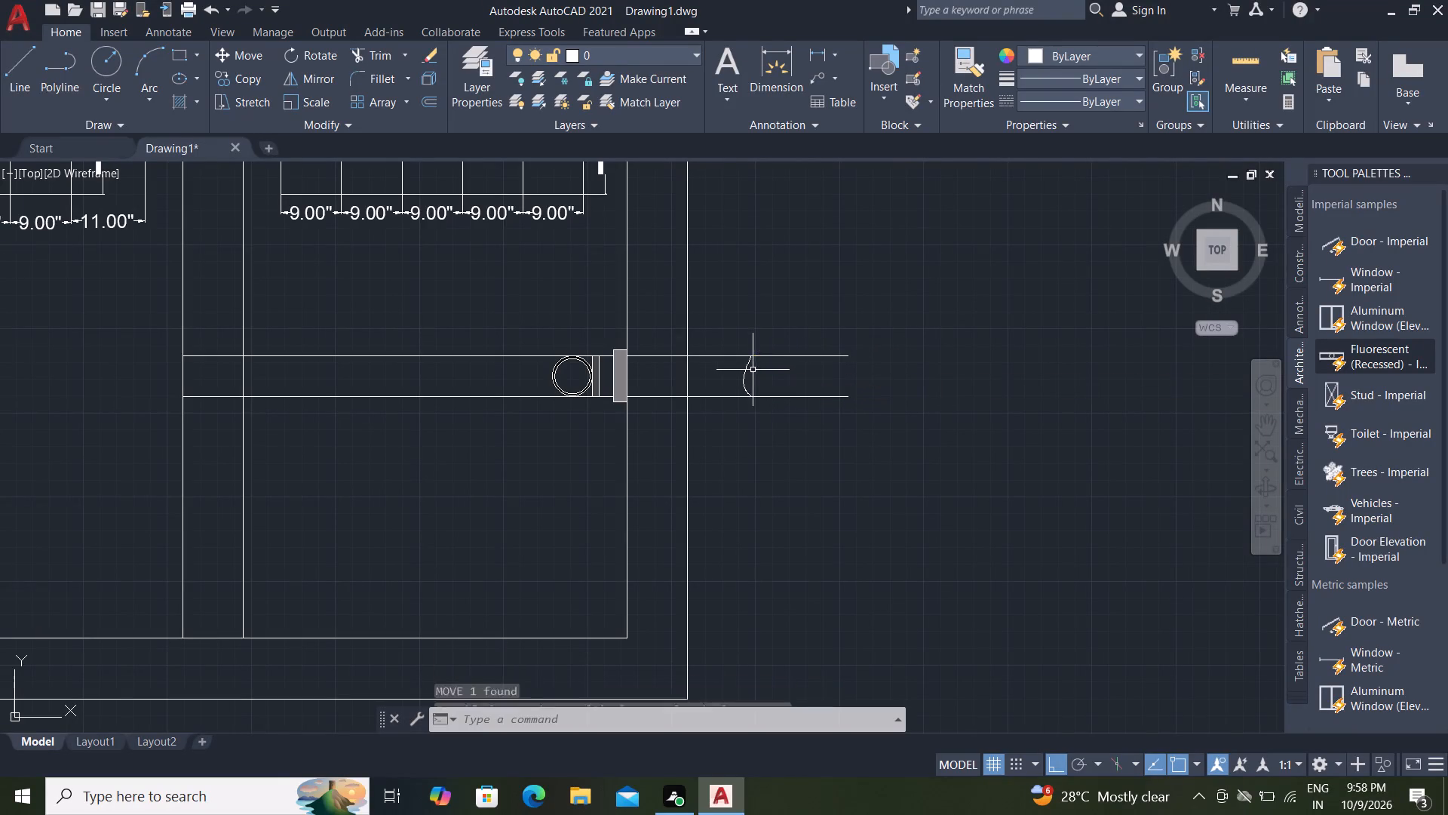
key(Escape)
Trim both outlet pipe lines that extend beyond the moved break arc.
key(t)
key(r)
key(space)
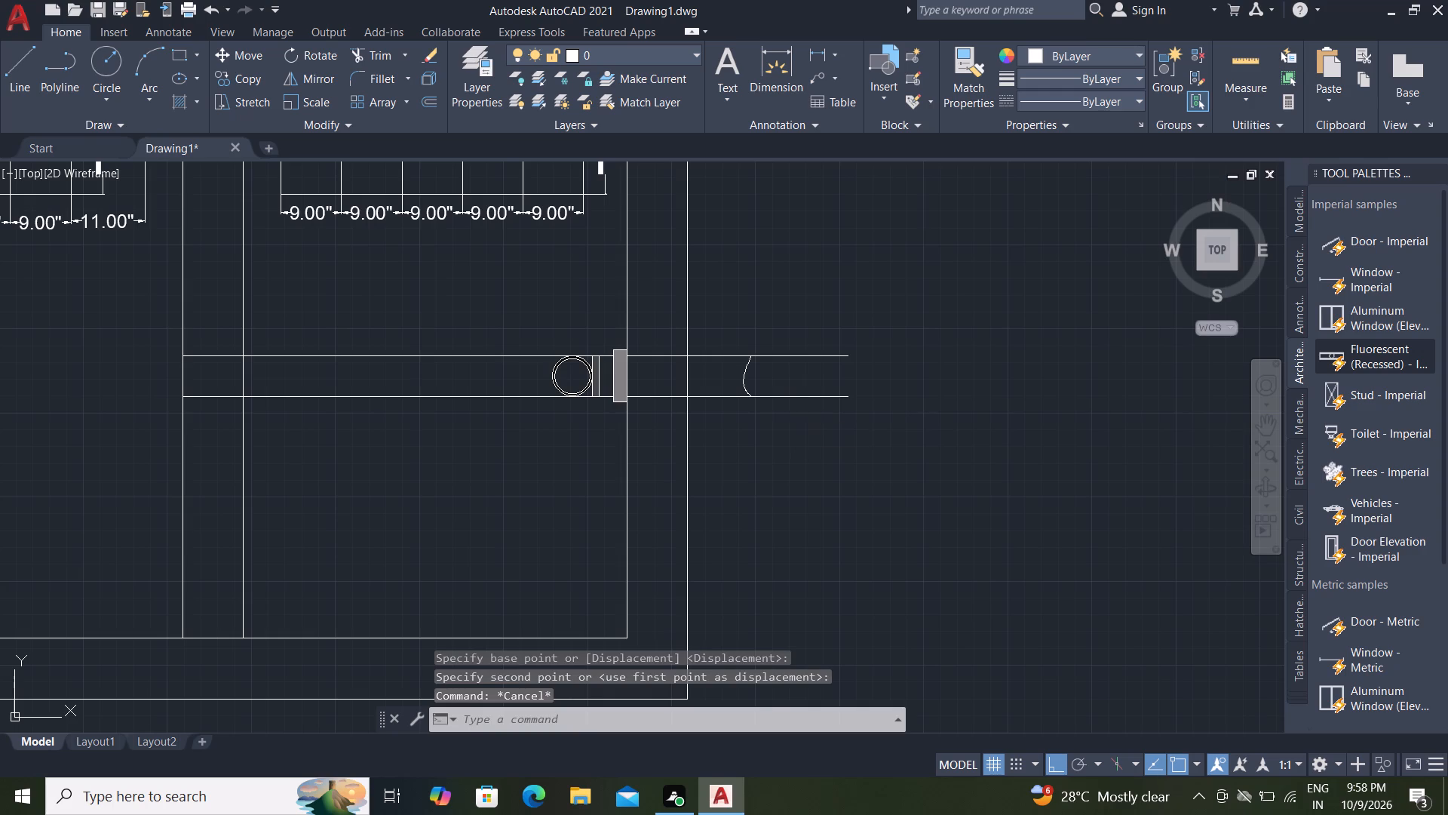
click(785, 341)
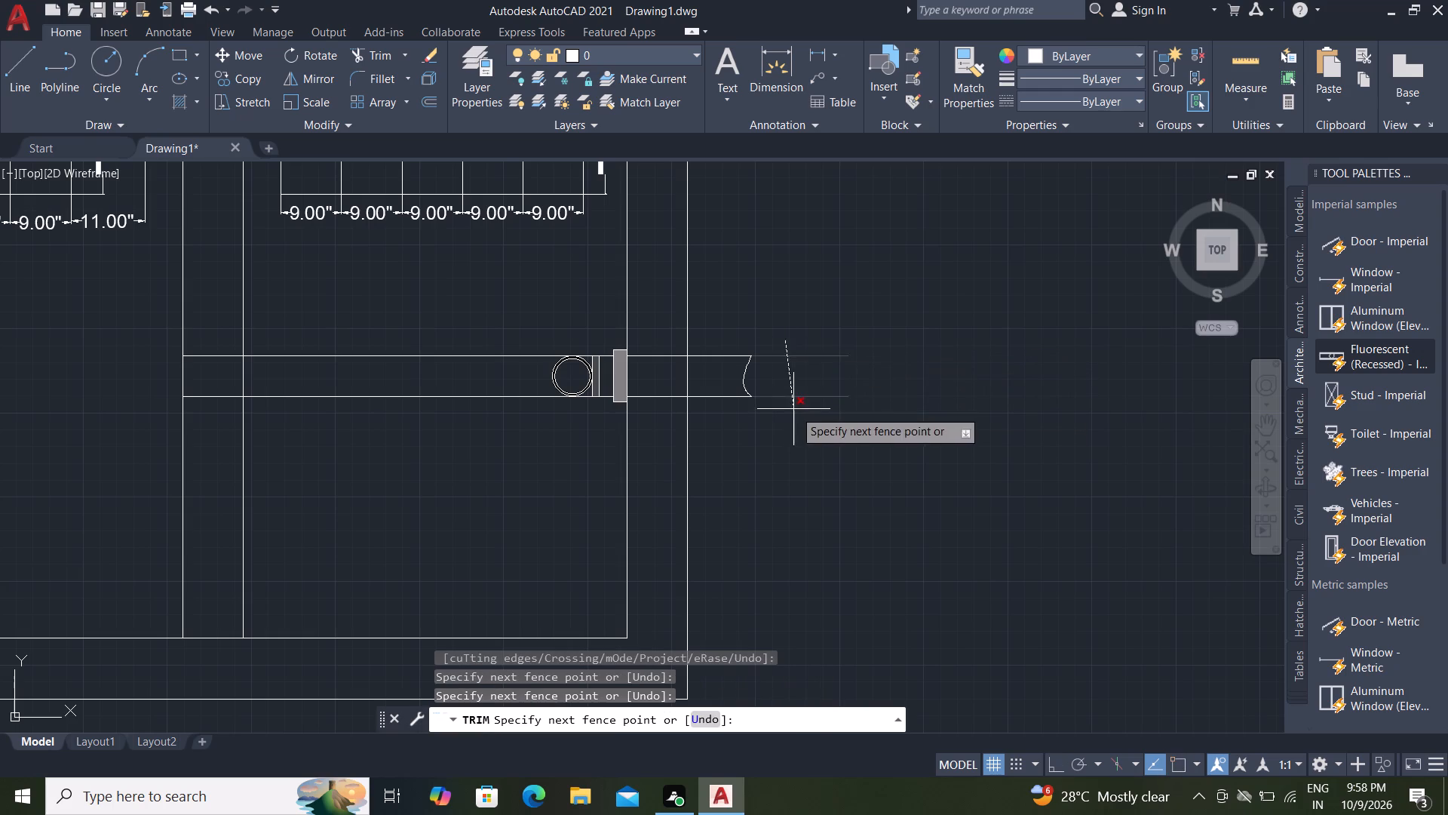
click(794, 411)
scroll(796, 411, down, 2)
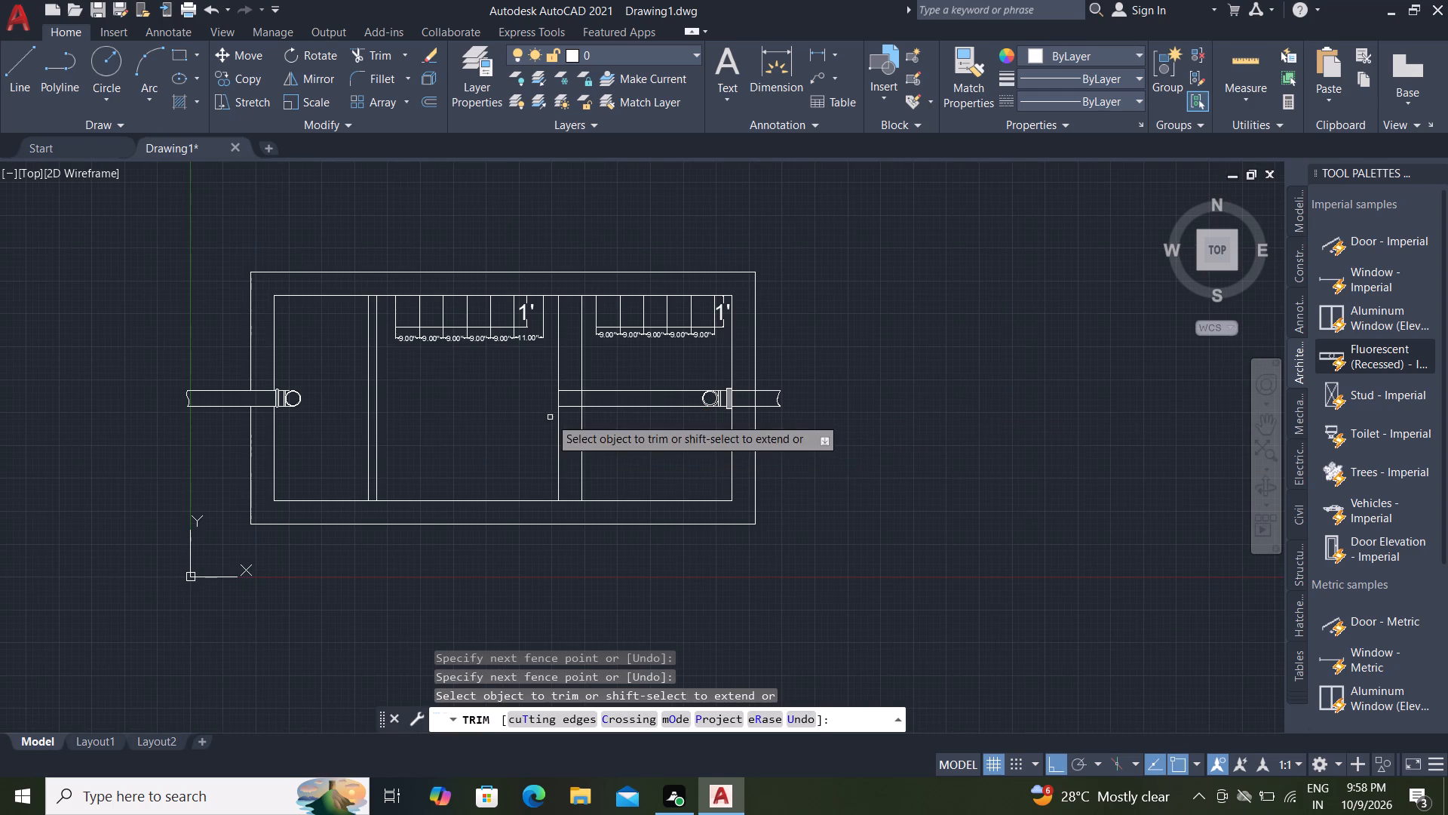
middle_drag(550, 417, 591, 412)
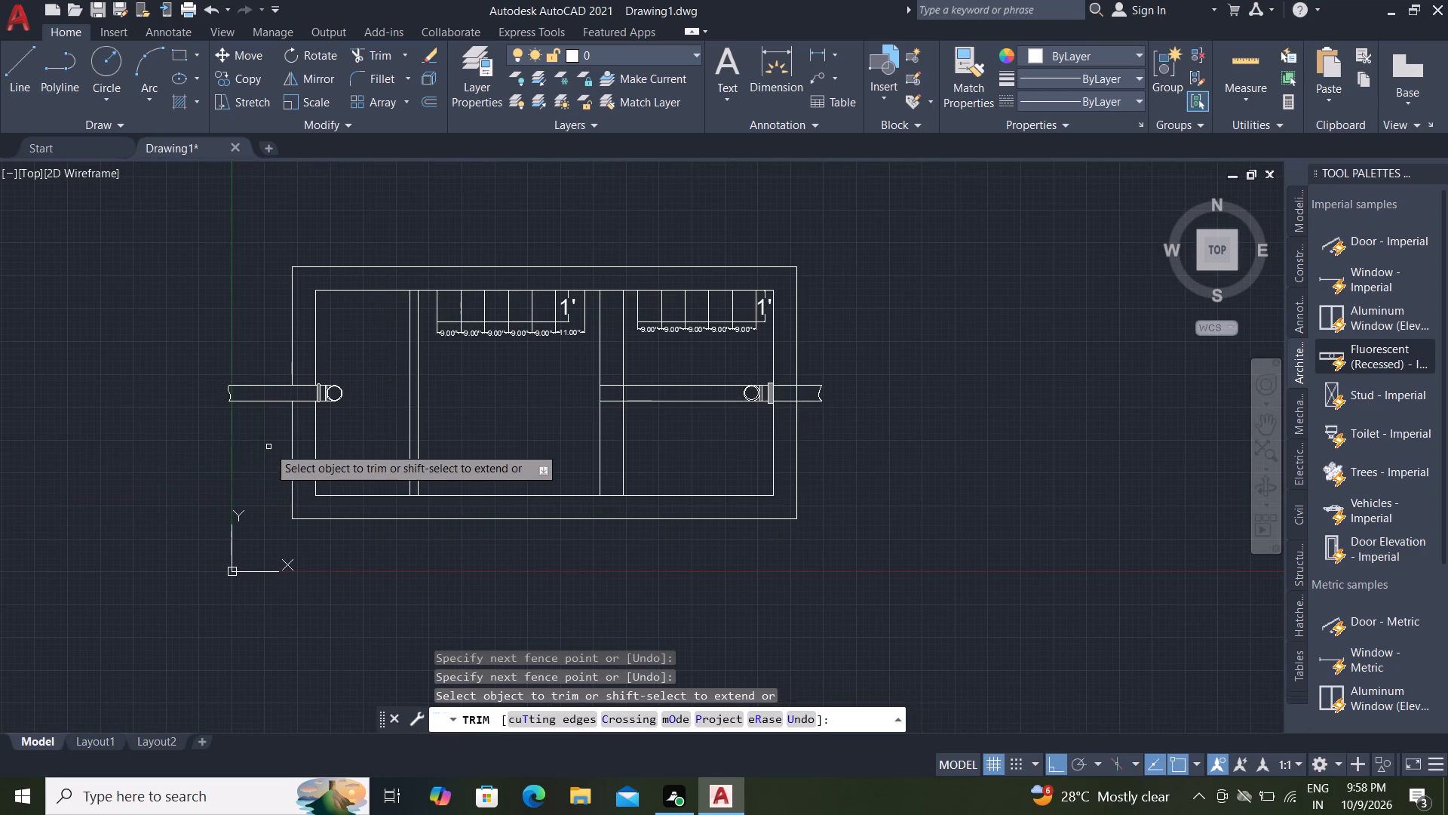
scroll(267, 428, up, 2)
middle_drag(263, 358, 579, 294)
key(Escape)
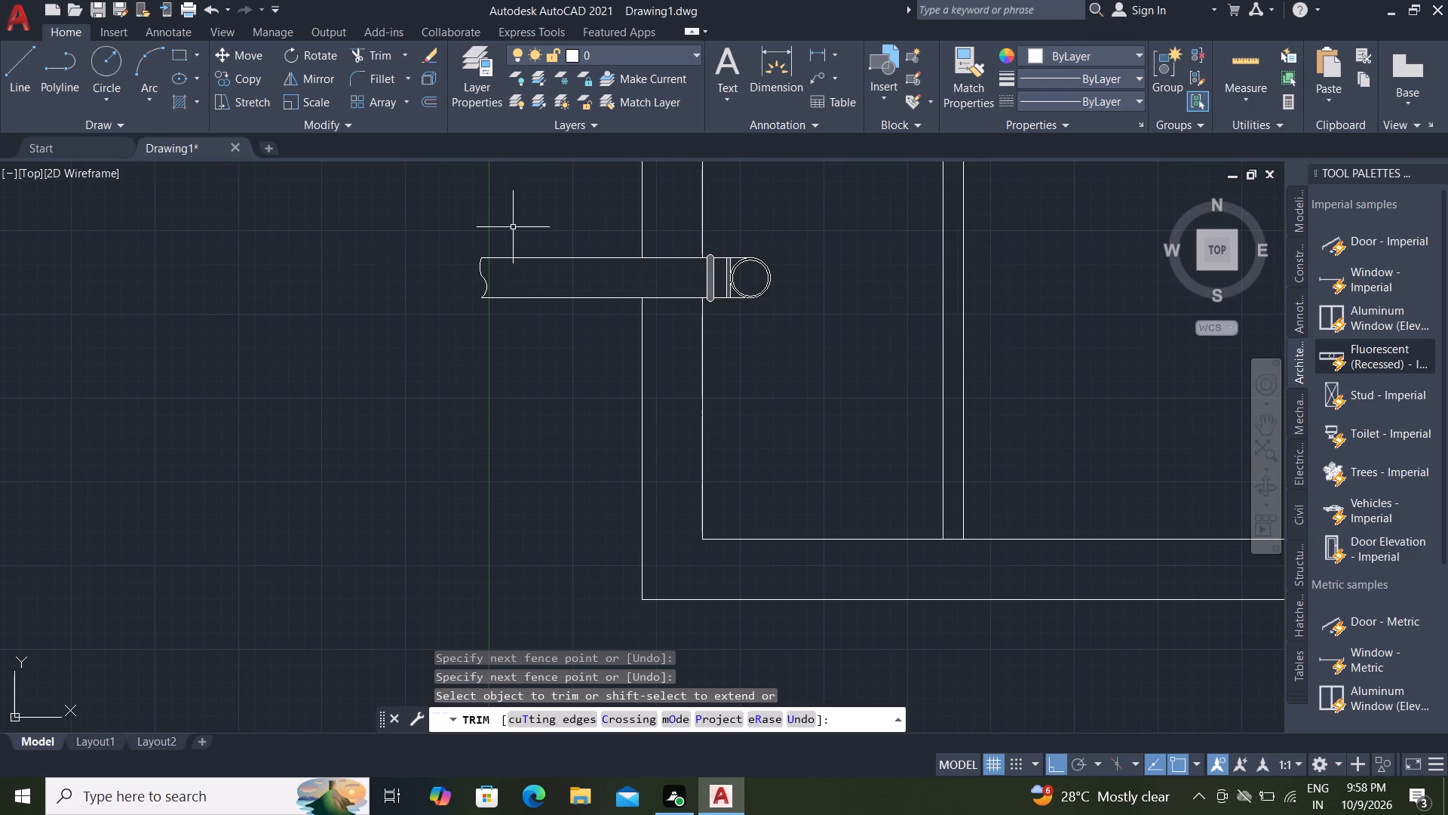
Move the break line at the inlet pipe's outer end about 1'-2" horizontally toward the tank's outer wall.
click(484, 277)
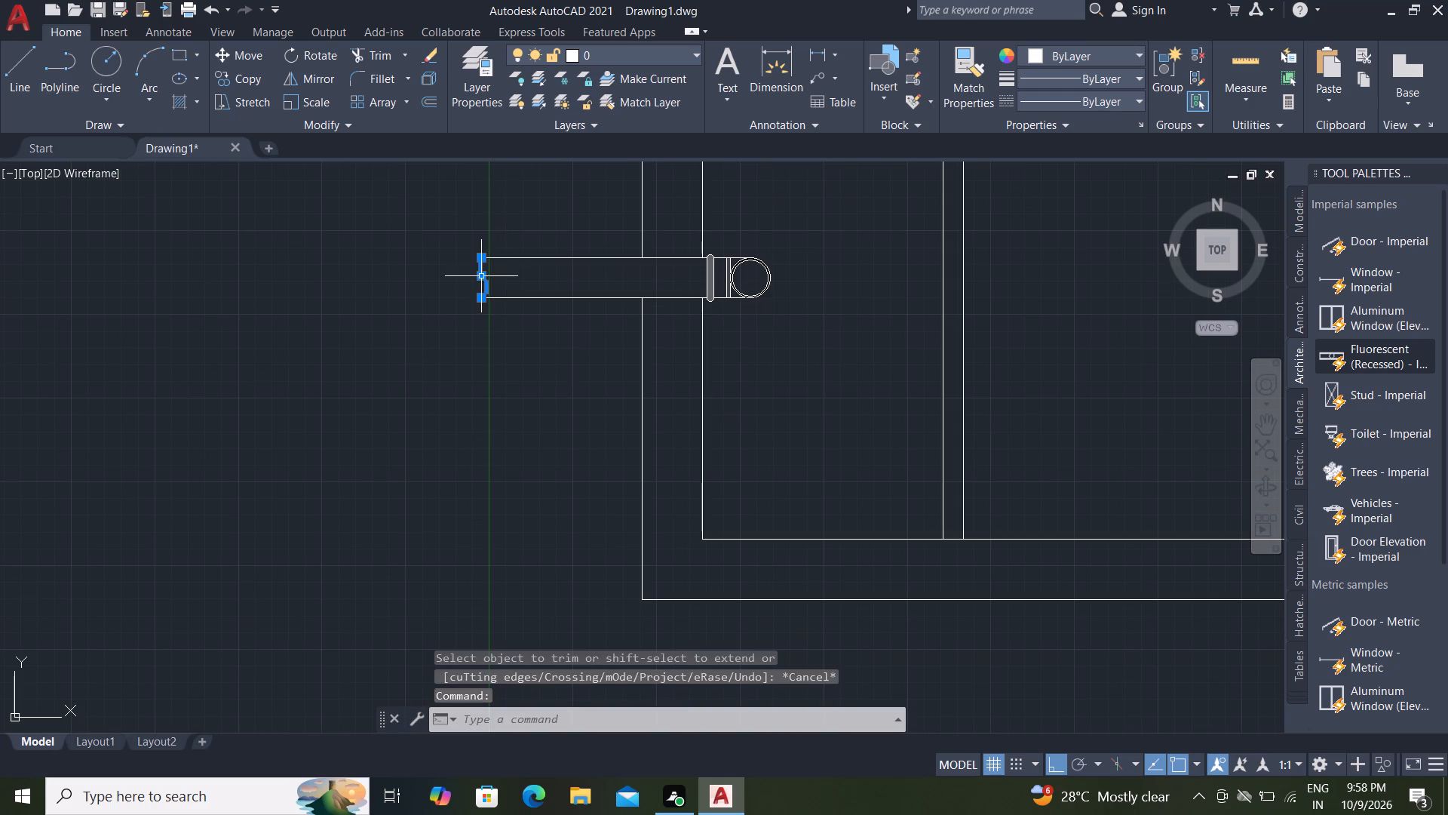
text(m)
key(space)
text(m)
key(space)
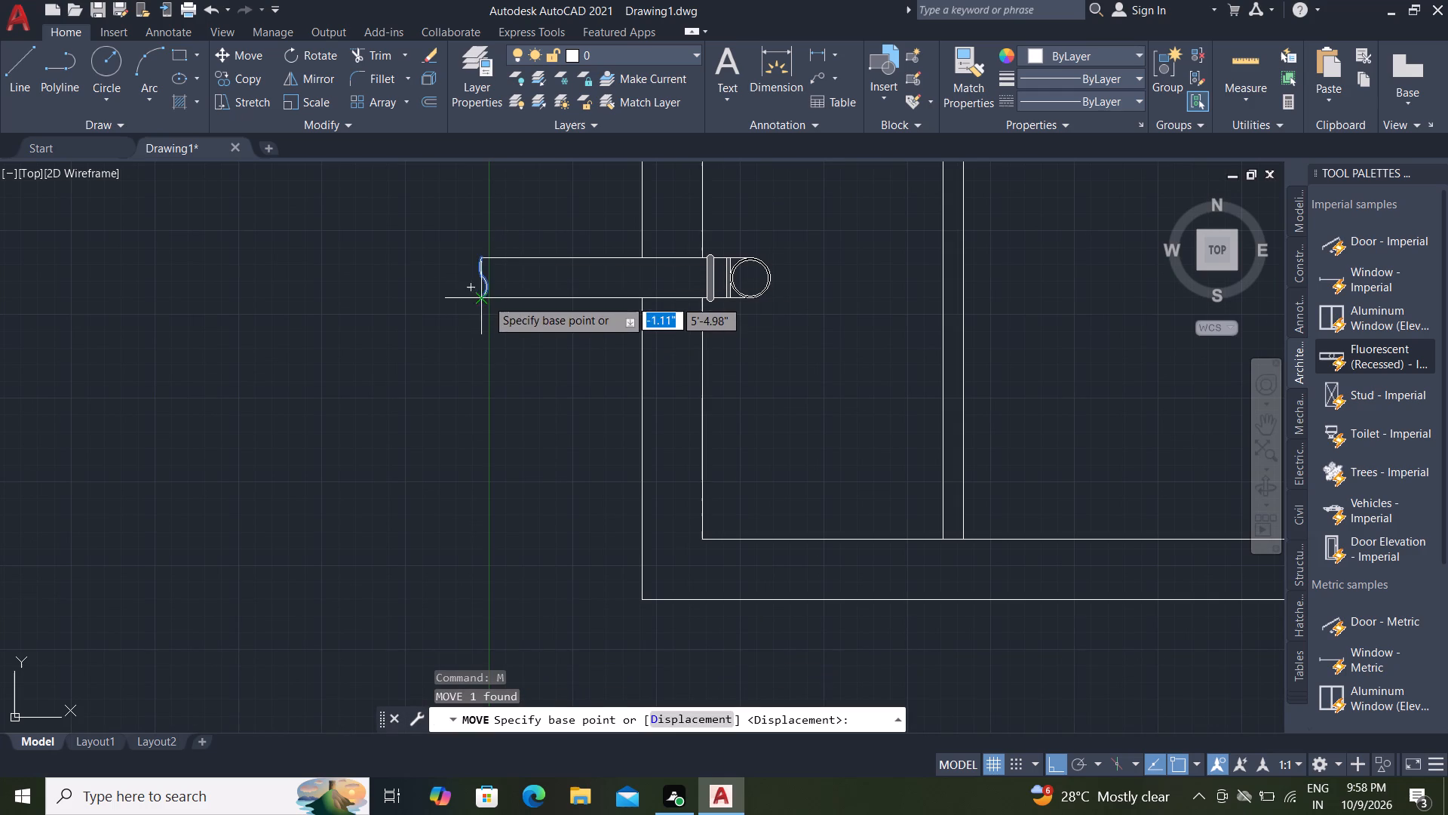
click(486, 297)
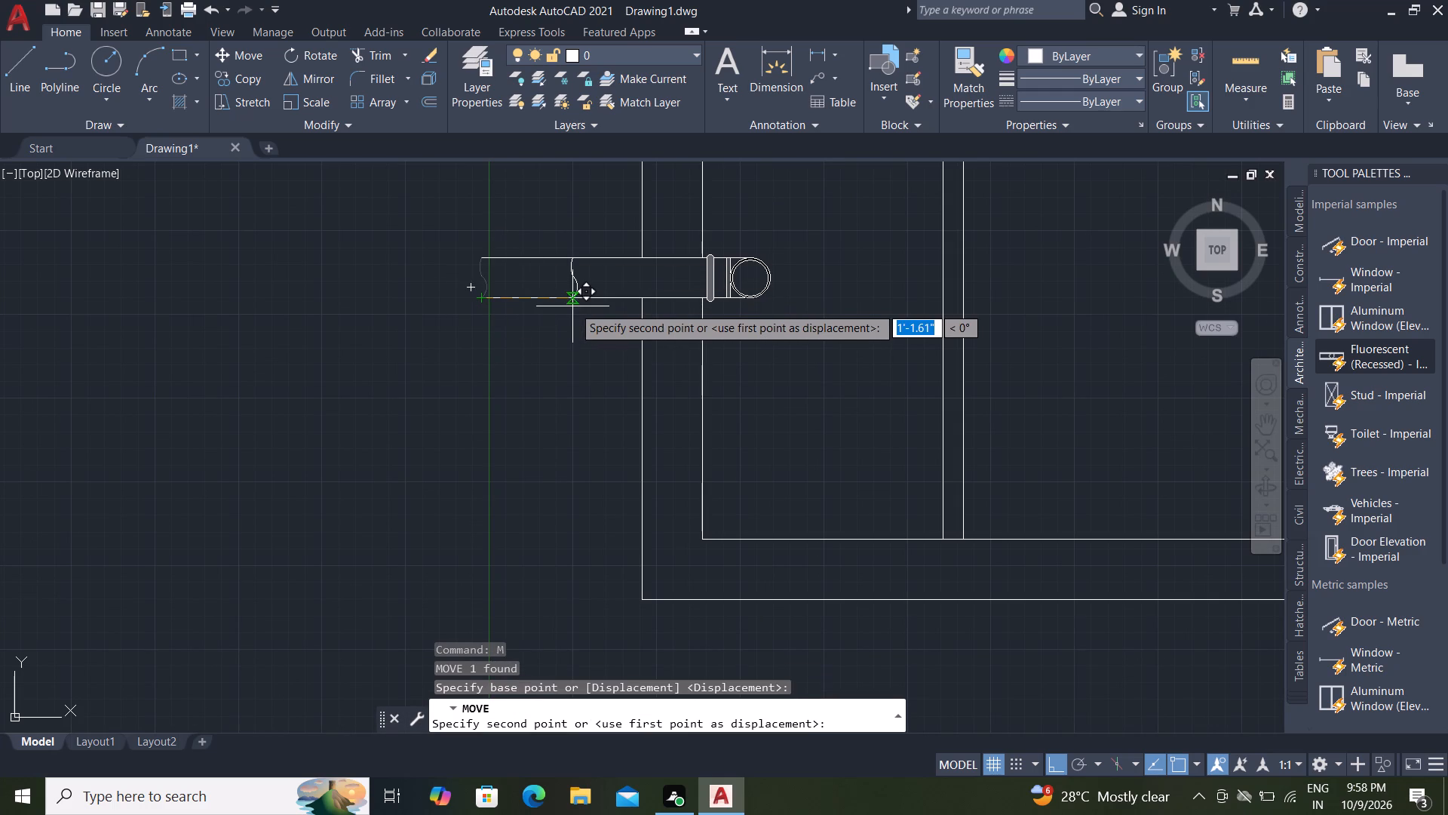
click(578, 302)
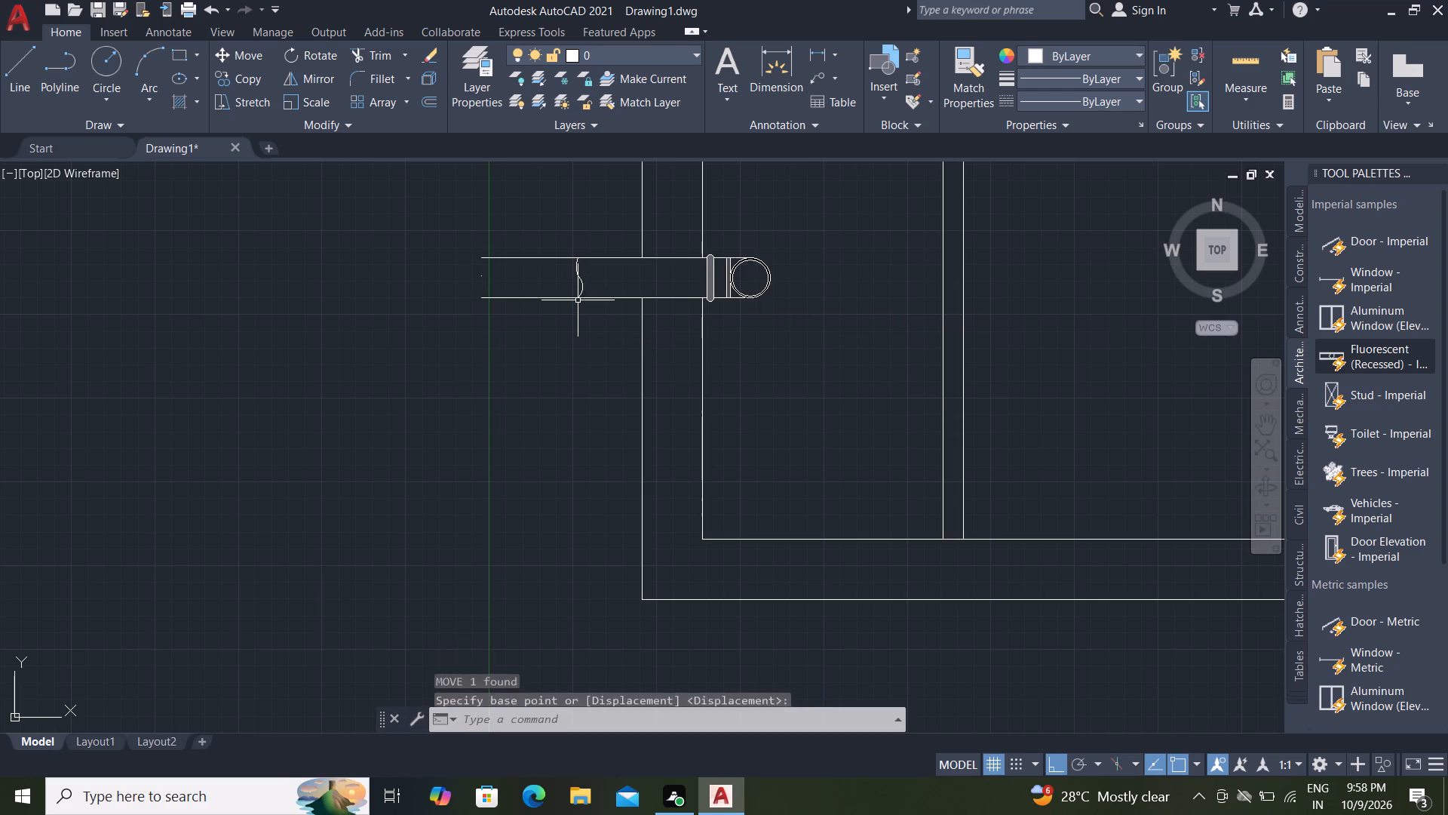
key(Escape)
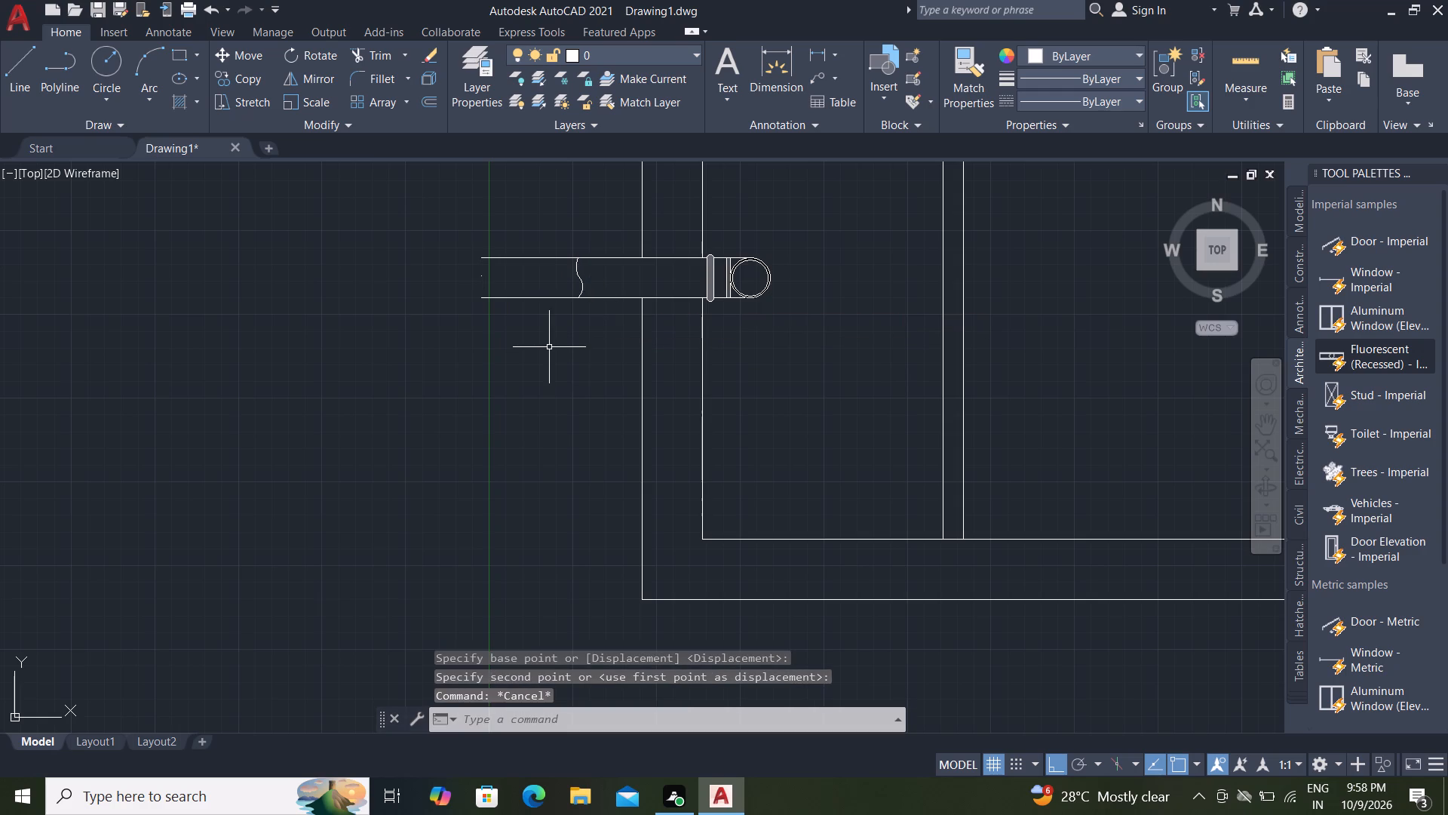
Trim both inlet pipe lines beyond the moved break line and remove the tiny leftover piece at the pipe's former end.
text(tr)
key(space)
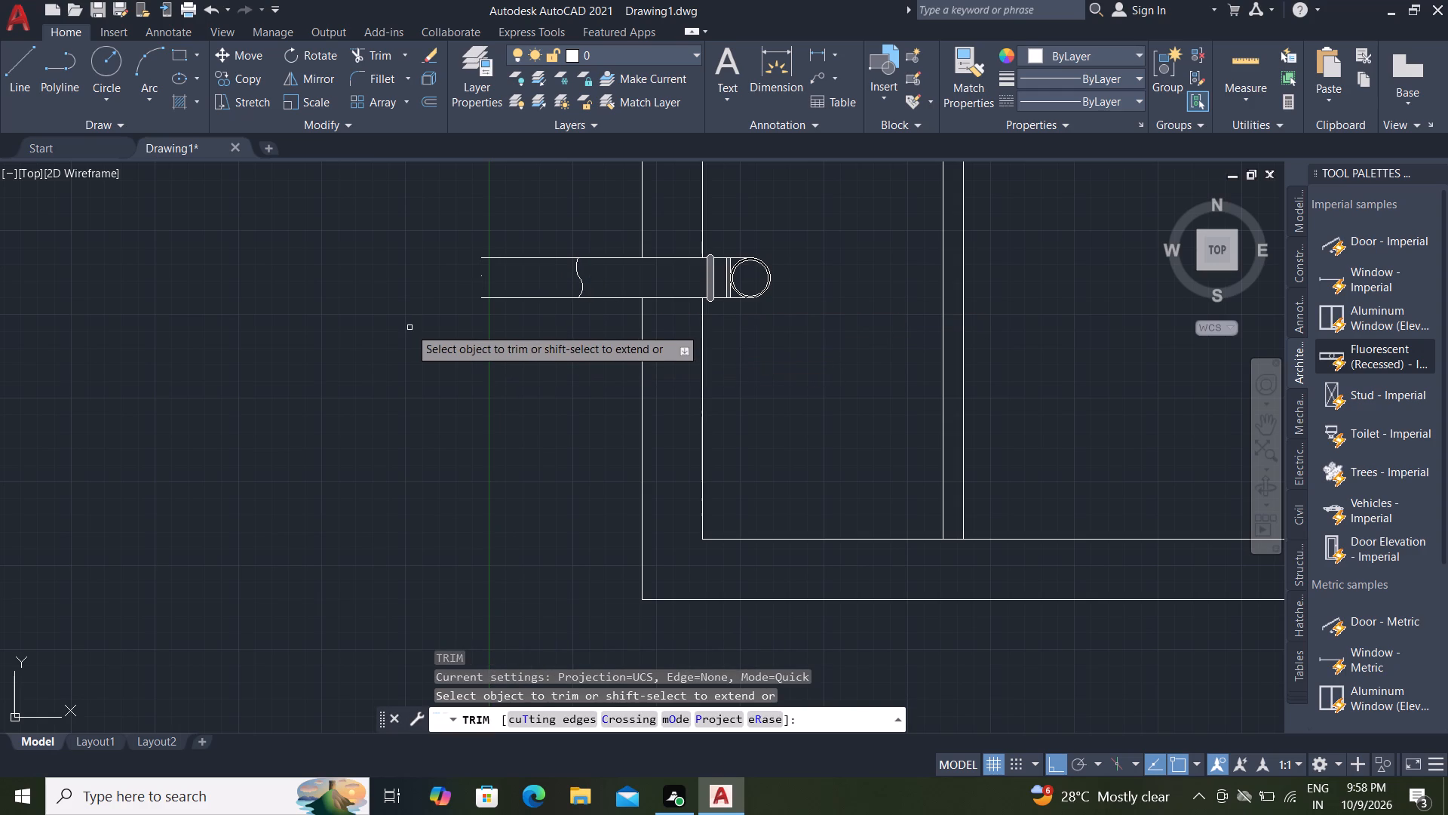
click(493, 237)
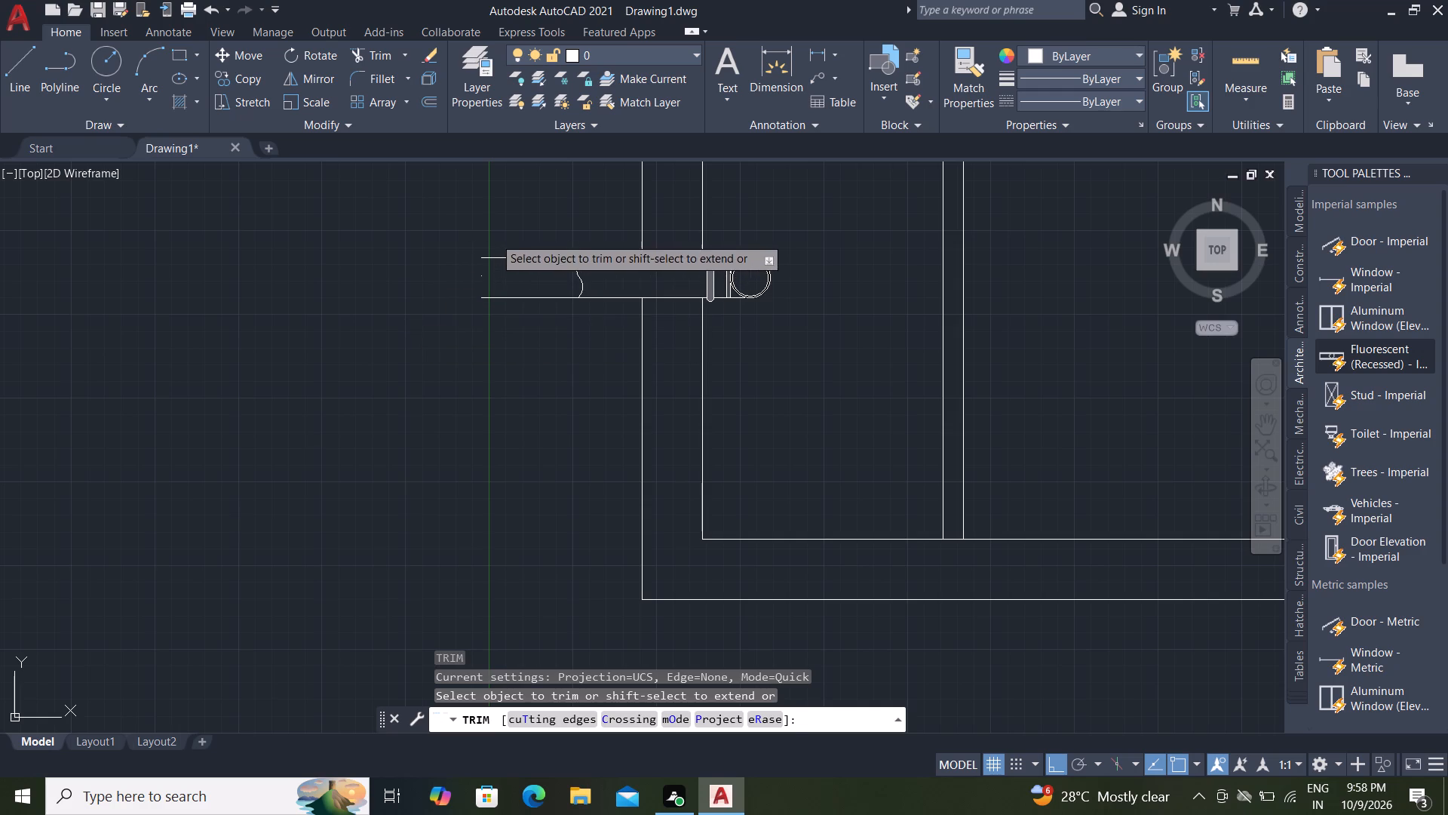
click(506, 340)
scroll(486, 289, up, 4)
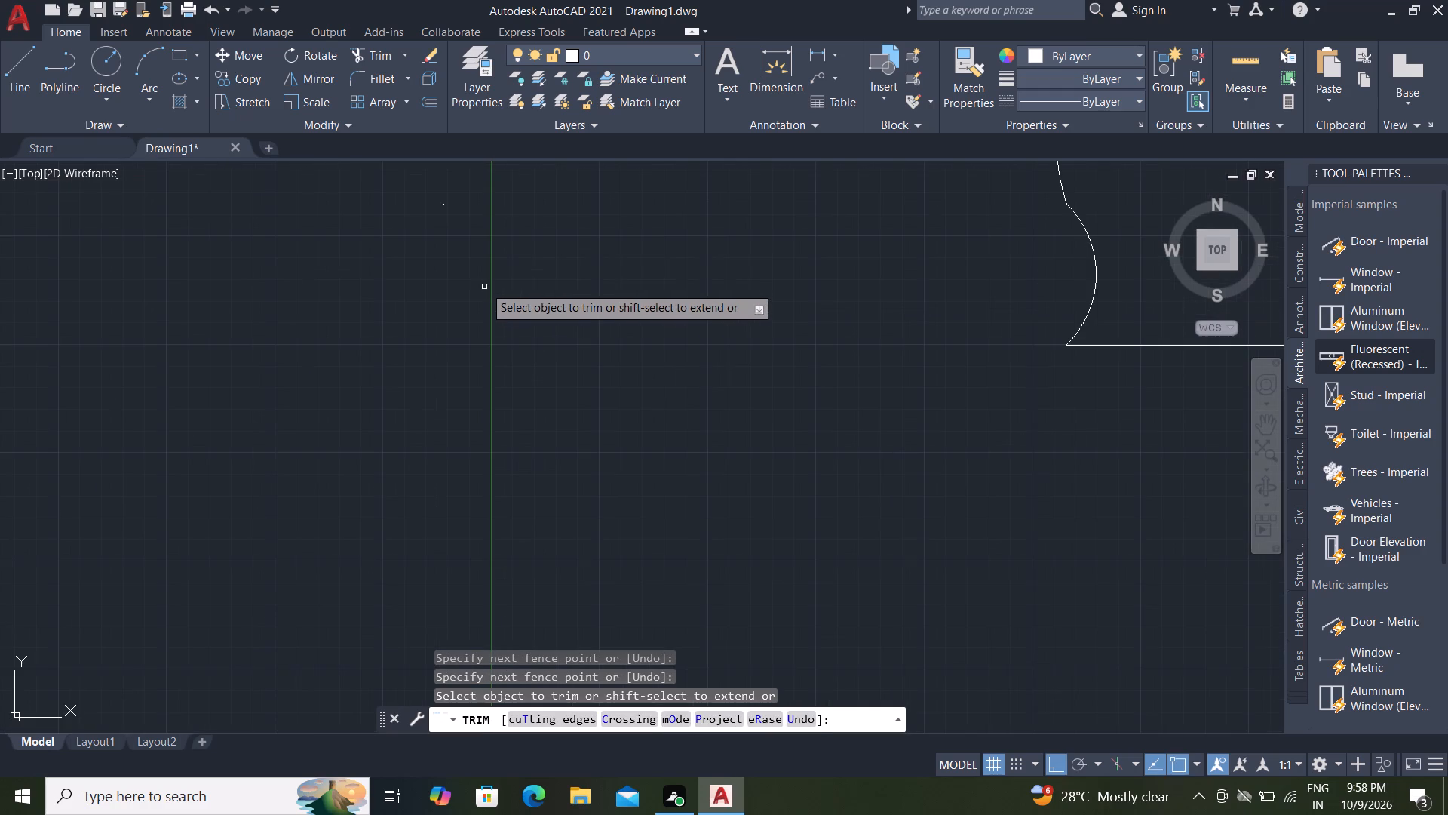
middle_drag(473, 259, 501, 286)
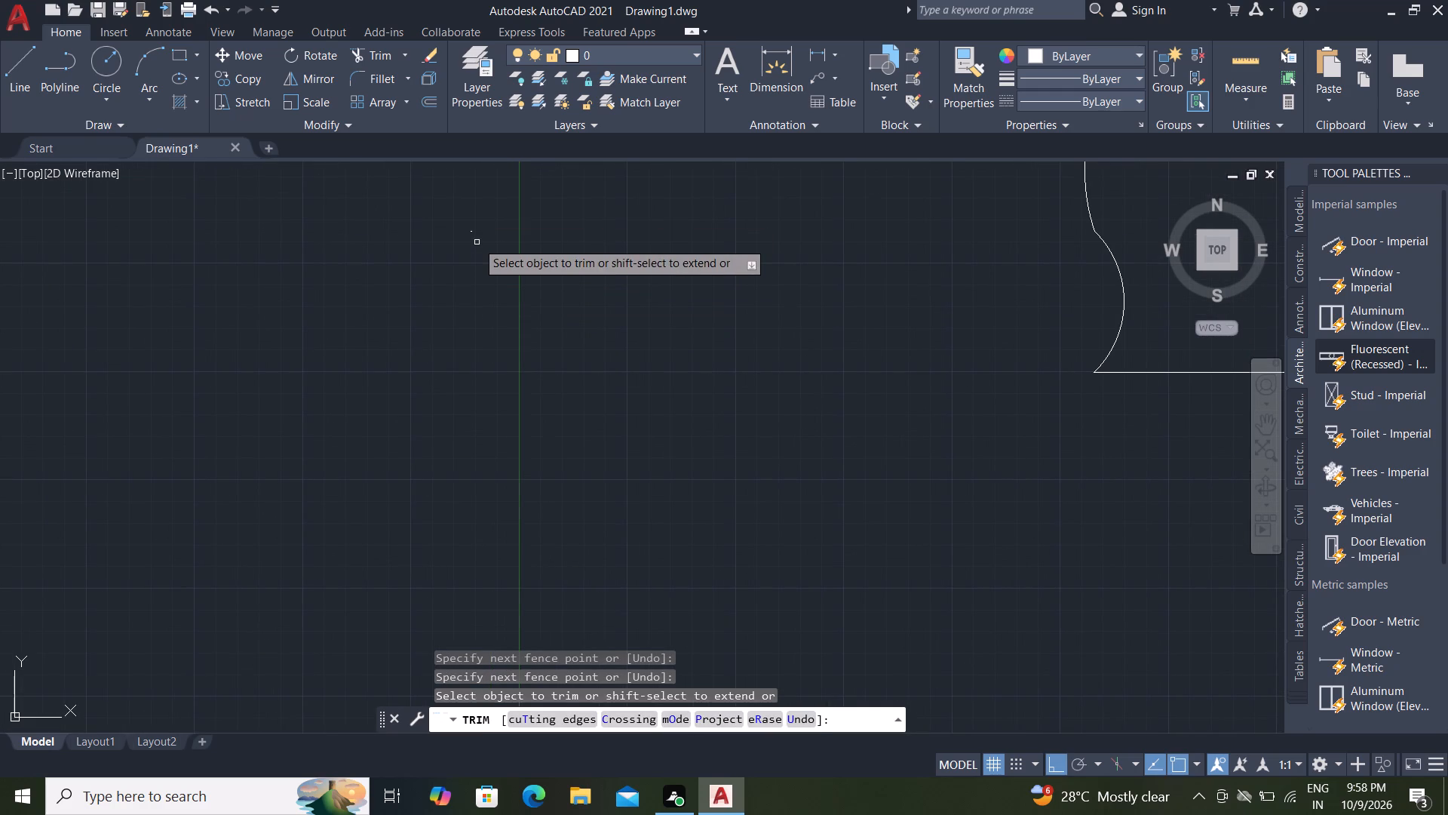
click(473, 233)
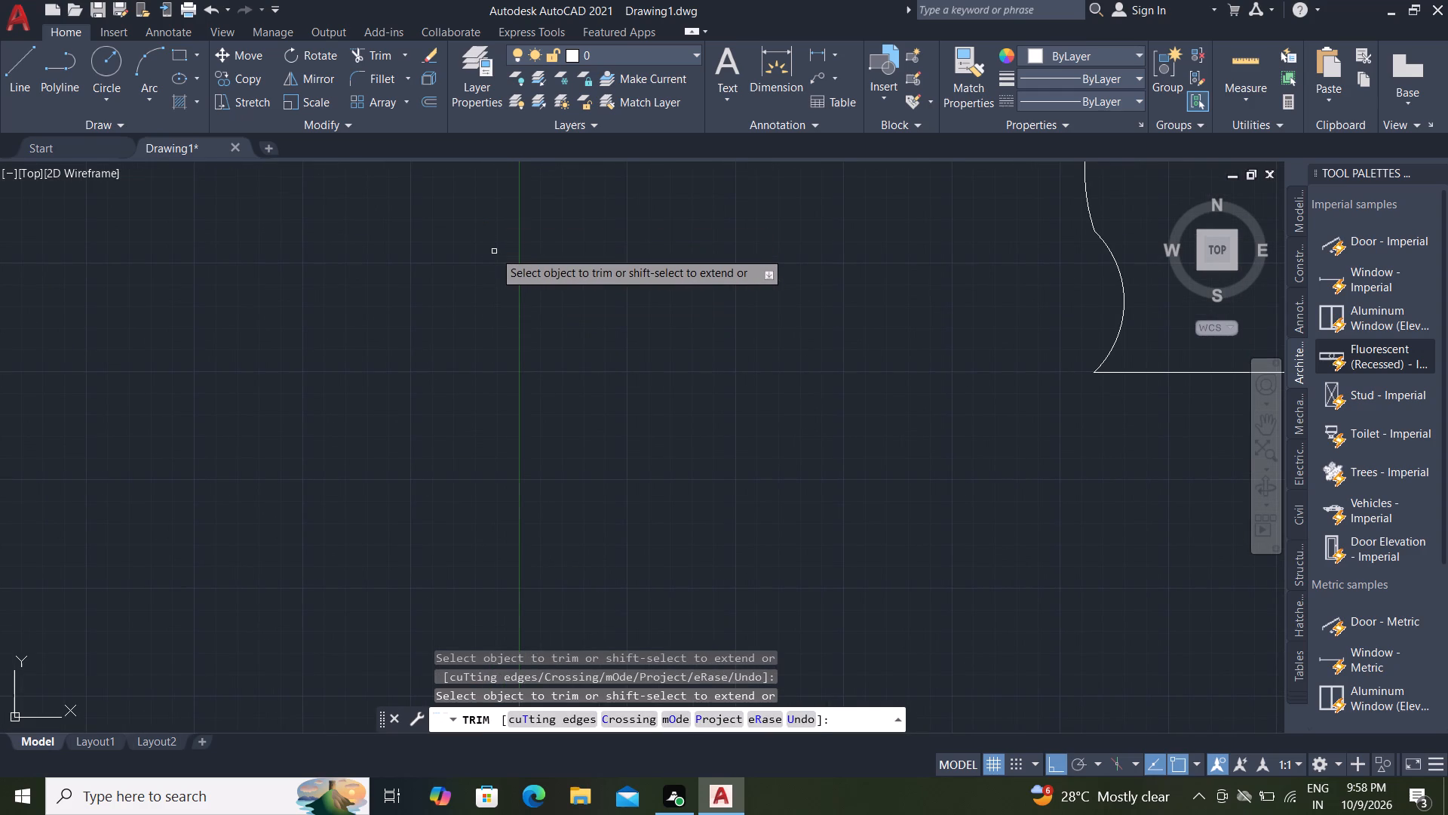
key(Escape)
Copy the outlet pipe fitting with its pipe end and break arc about 5'-6" horizontally onto the middle-compartment face of the thick partition wall.
scroll(481, 220, down, 5)
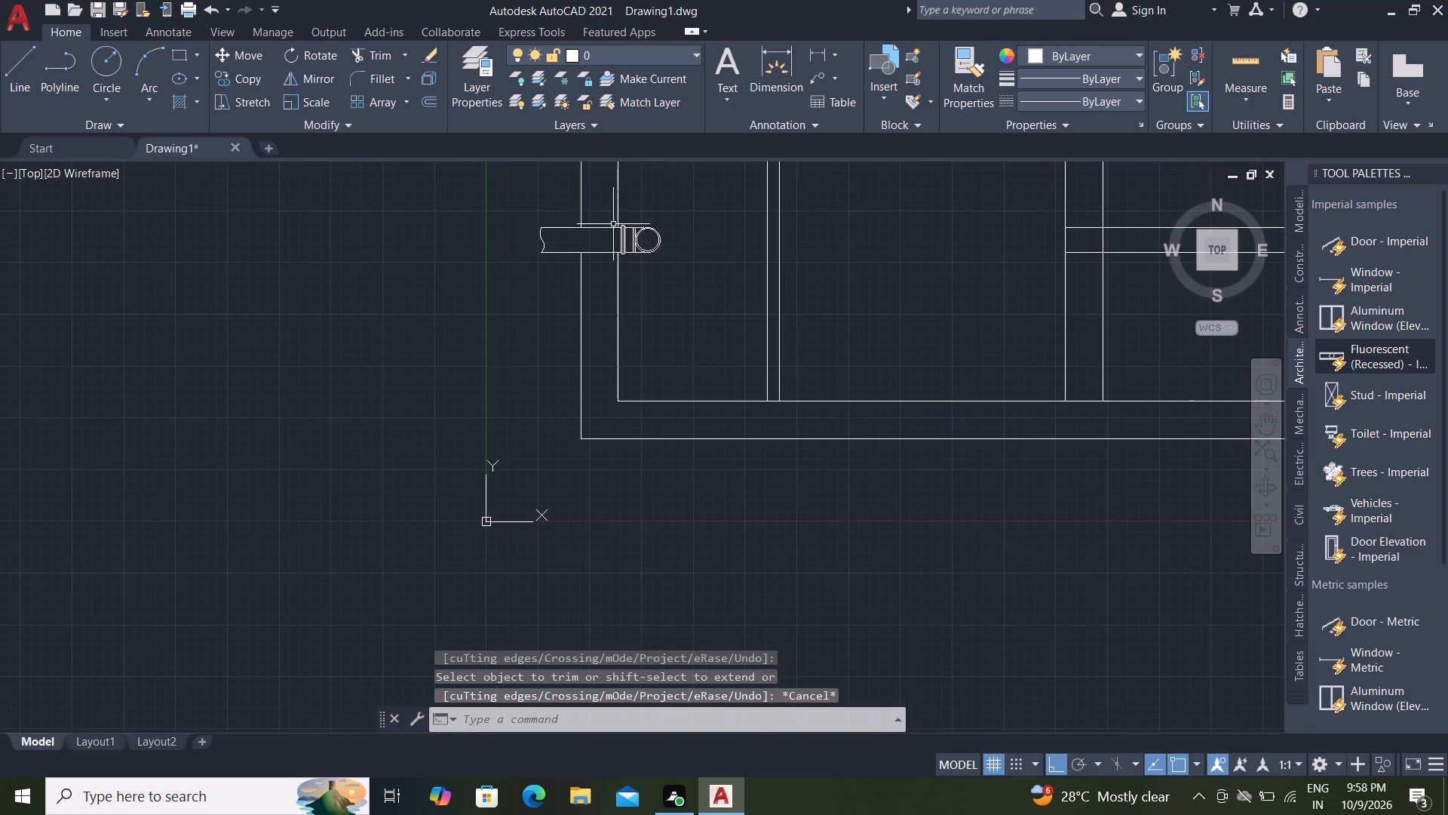
scroll(610, 227, down, 1)
scroll(545, 241, down, 1)
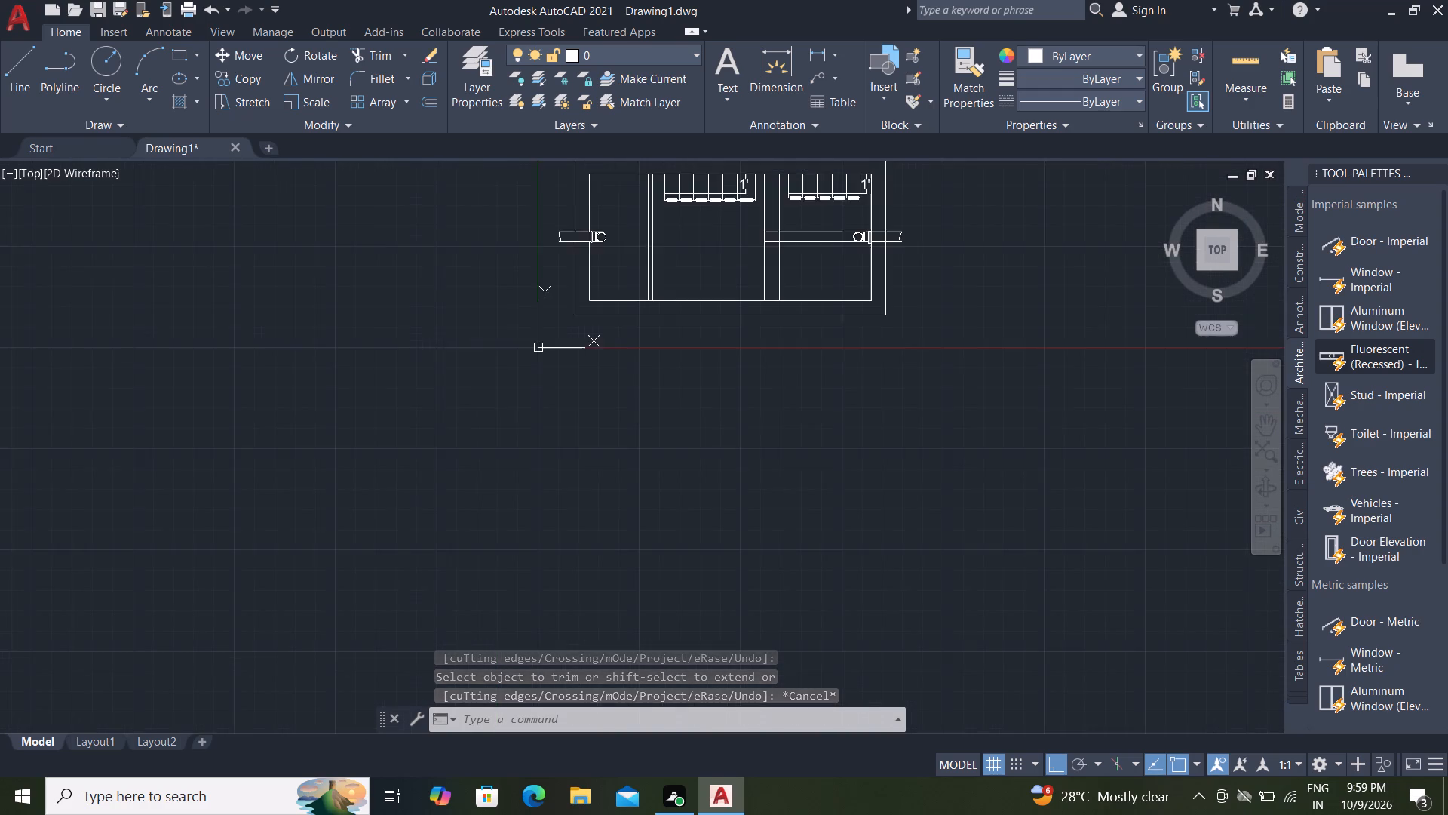
scroll(541, 239, down, 2)
scroll(662, 234, up, 4)
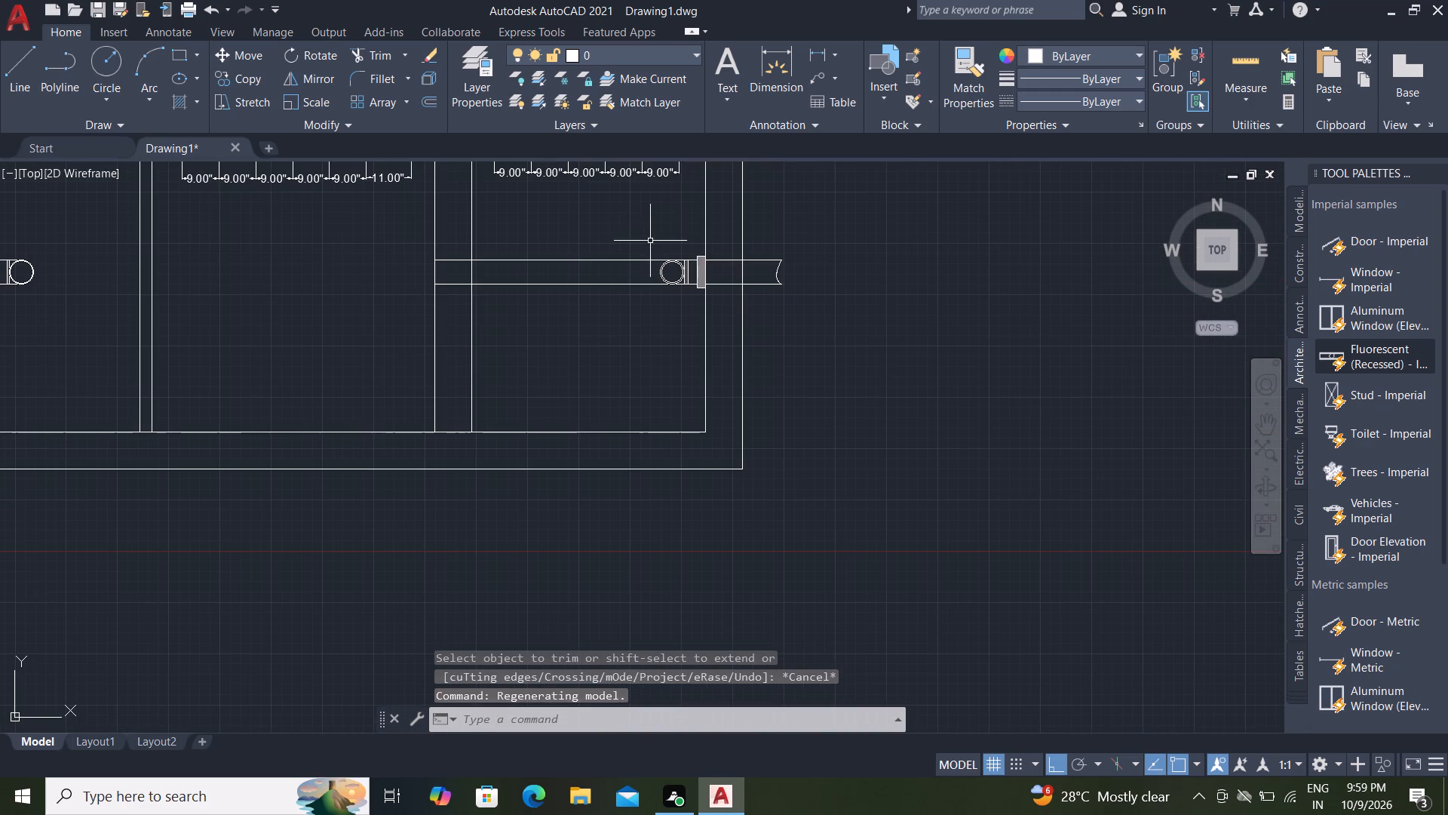
click(649, 231)
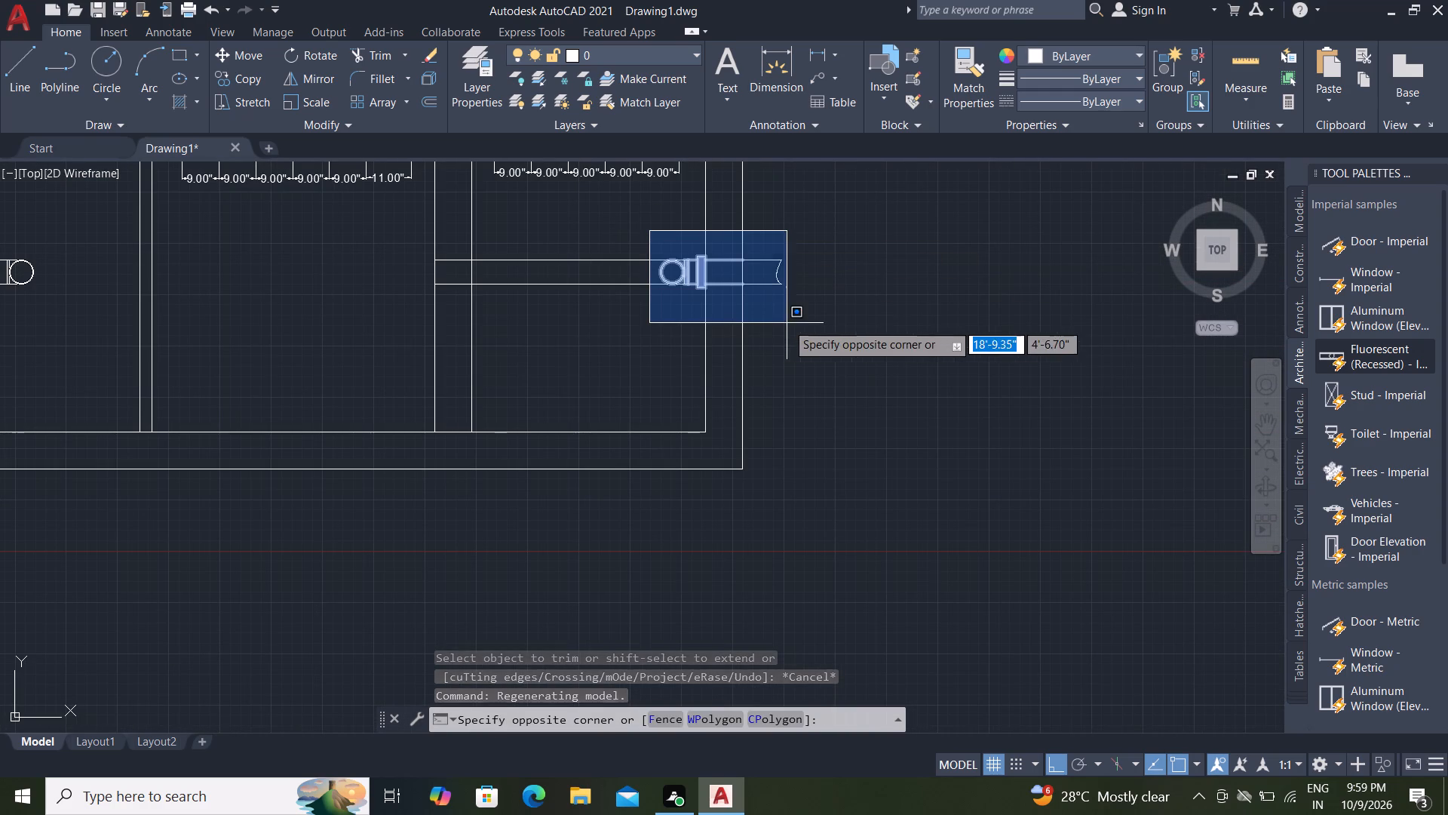
click(791, 321)
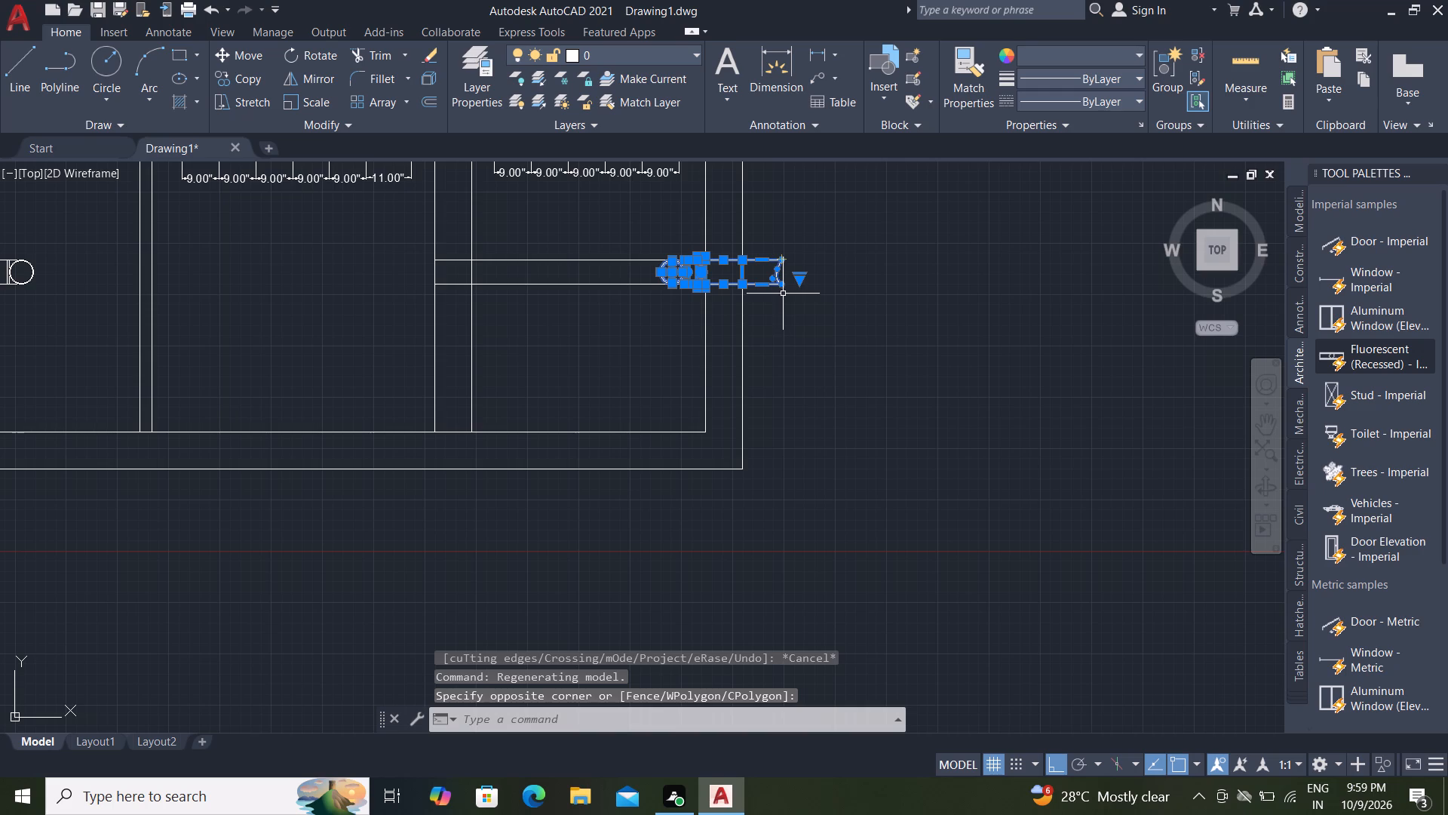
scroll(664, 270, up, 3)
scroll(628, 270, down, 1)
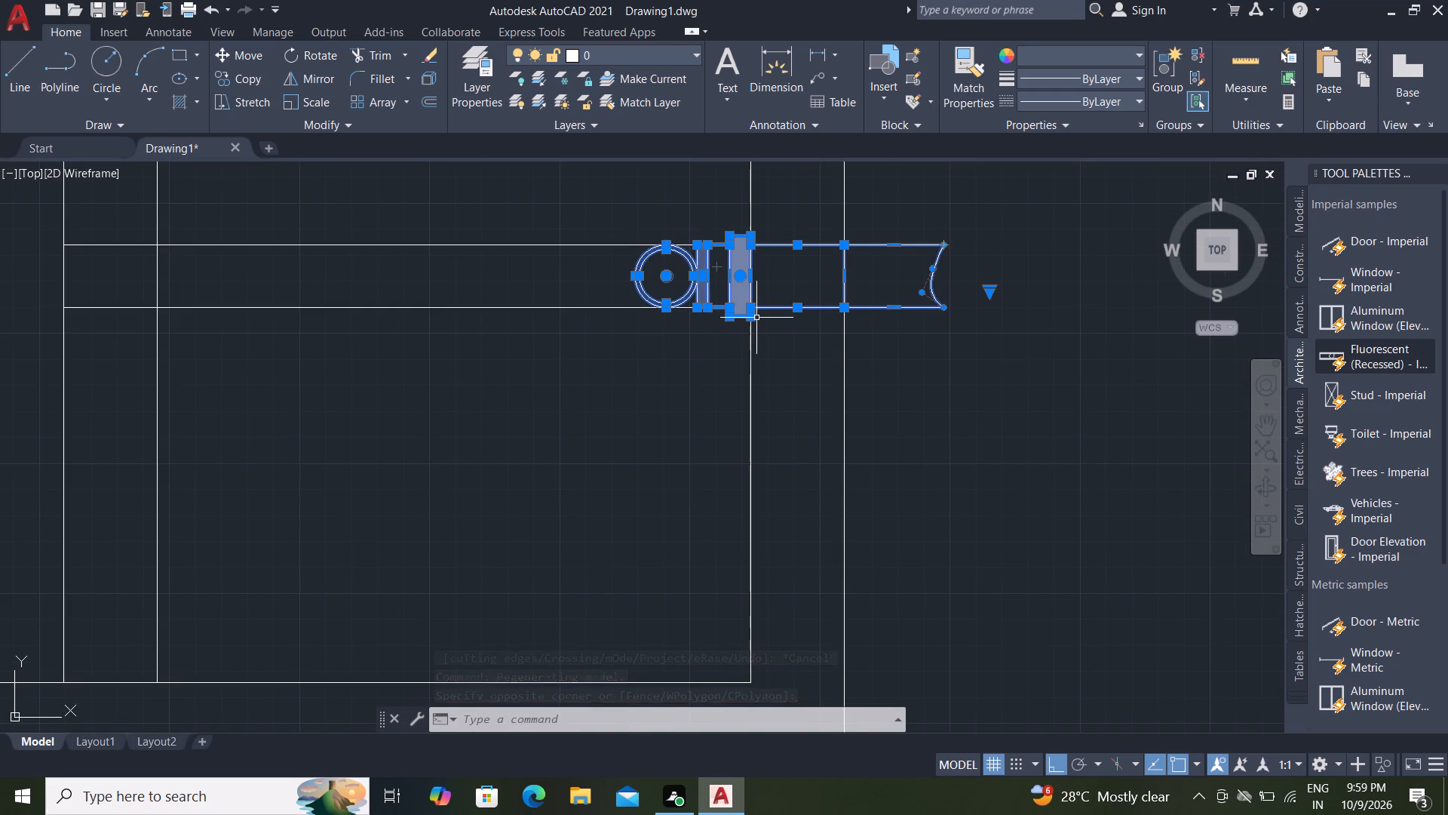
text(co)
key(space)
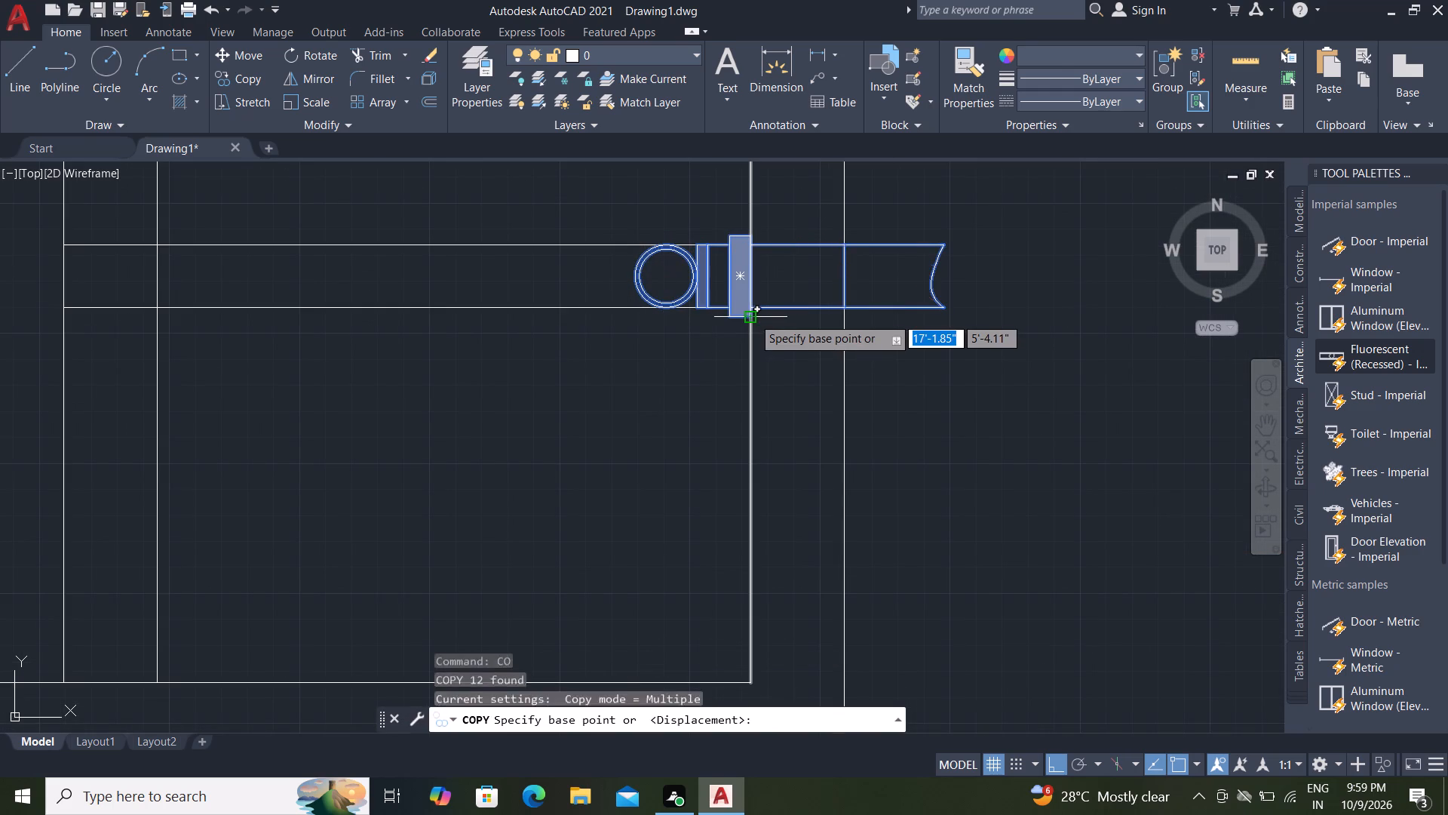
scroll(755, 311, up, 3)
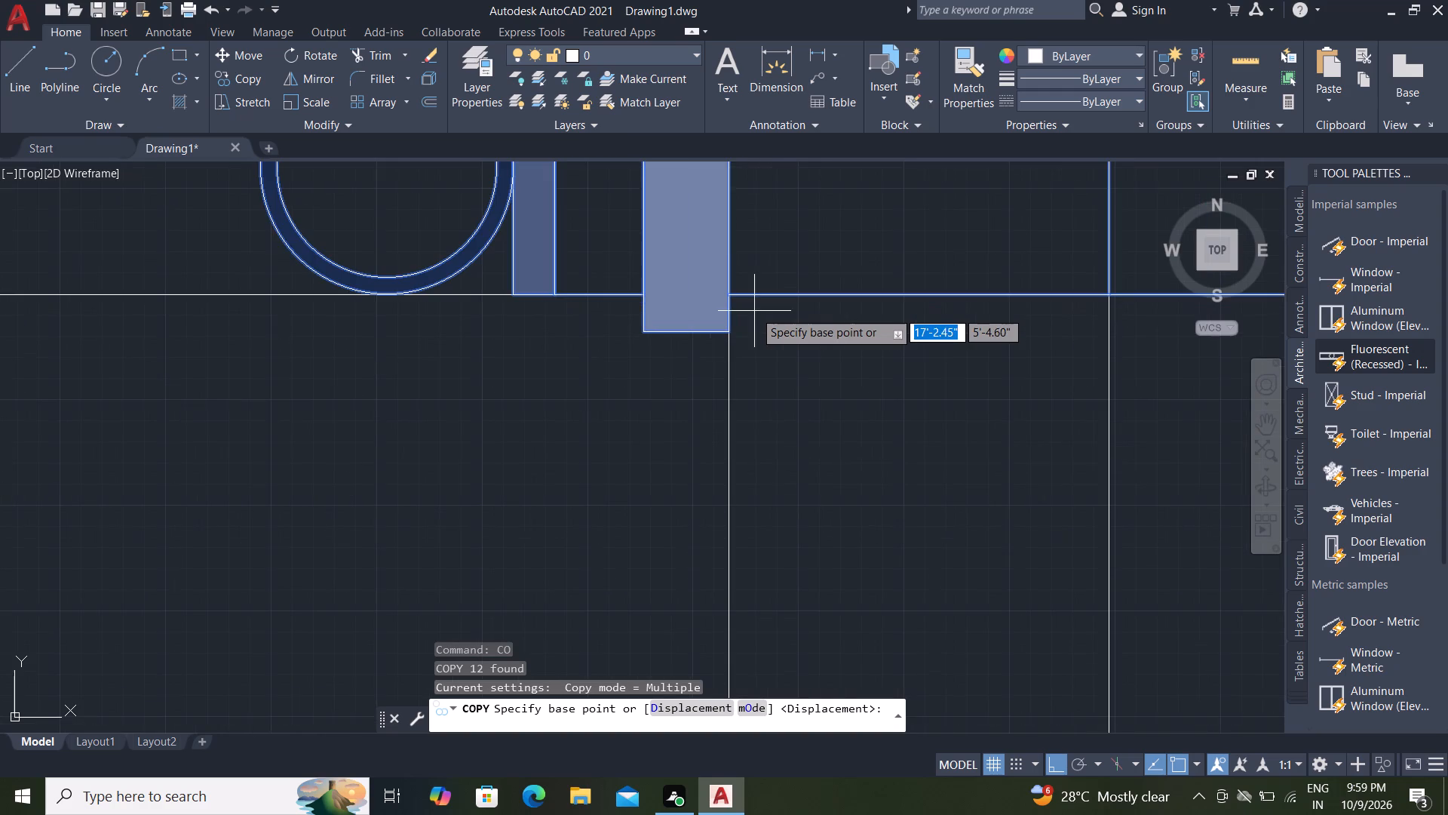
click(729, 297)
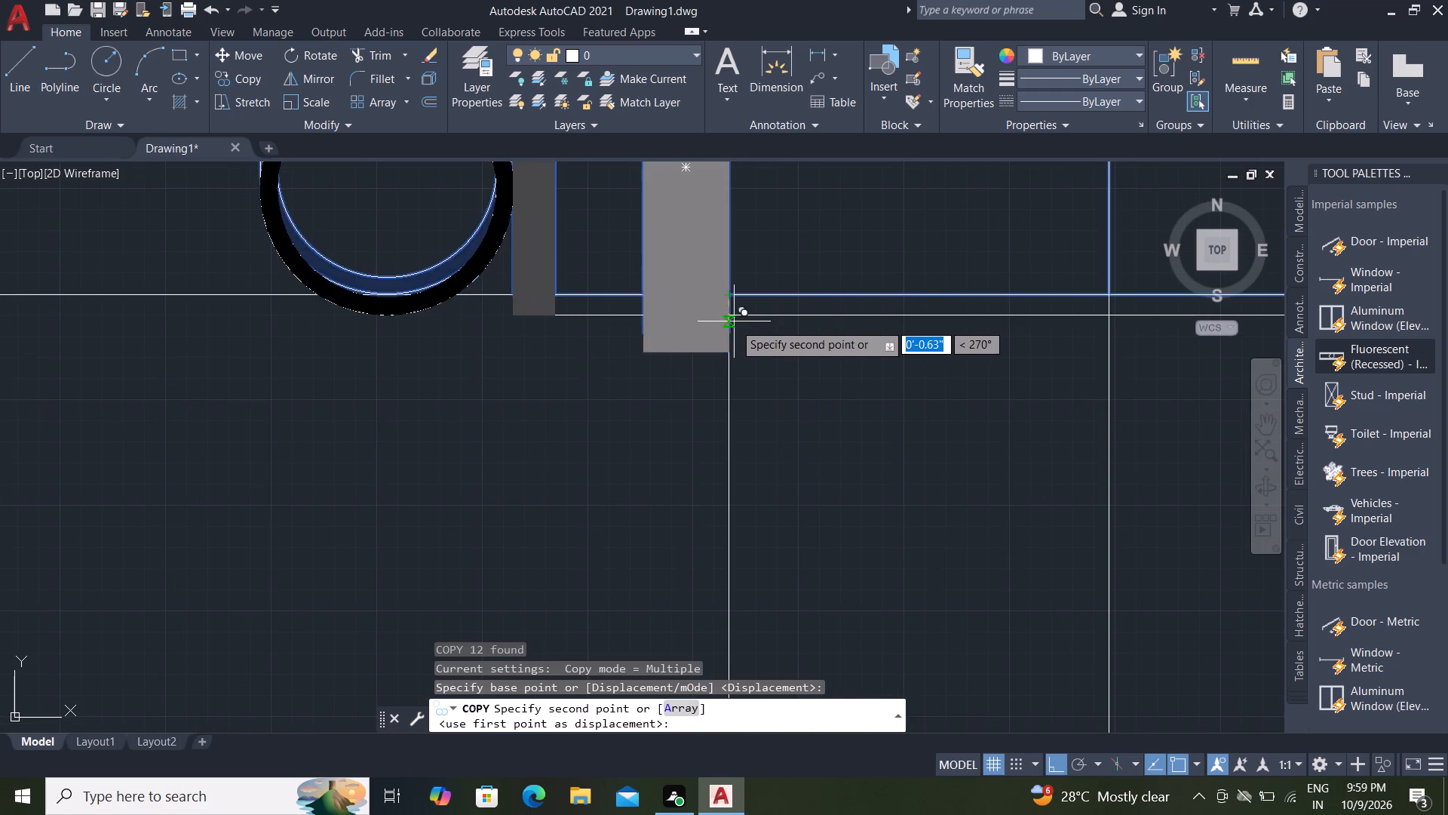
scroll(733, 340, down, 7)
scroll(633, 337, up, 3)
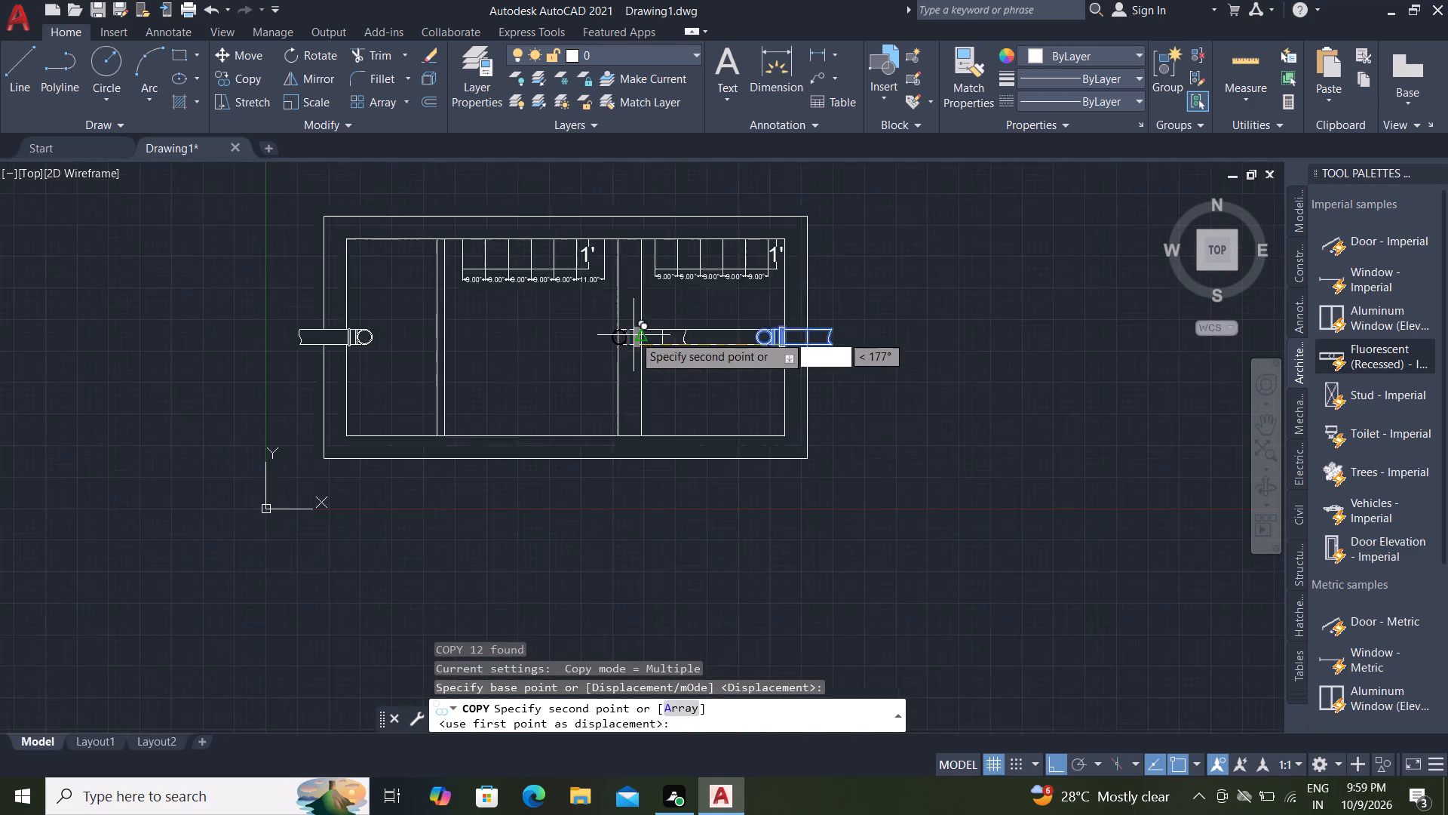
scroll(610, 342, up, 5)
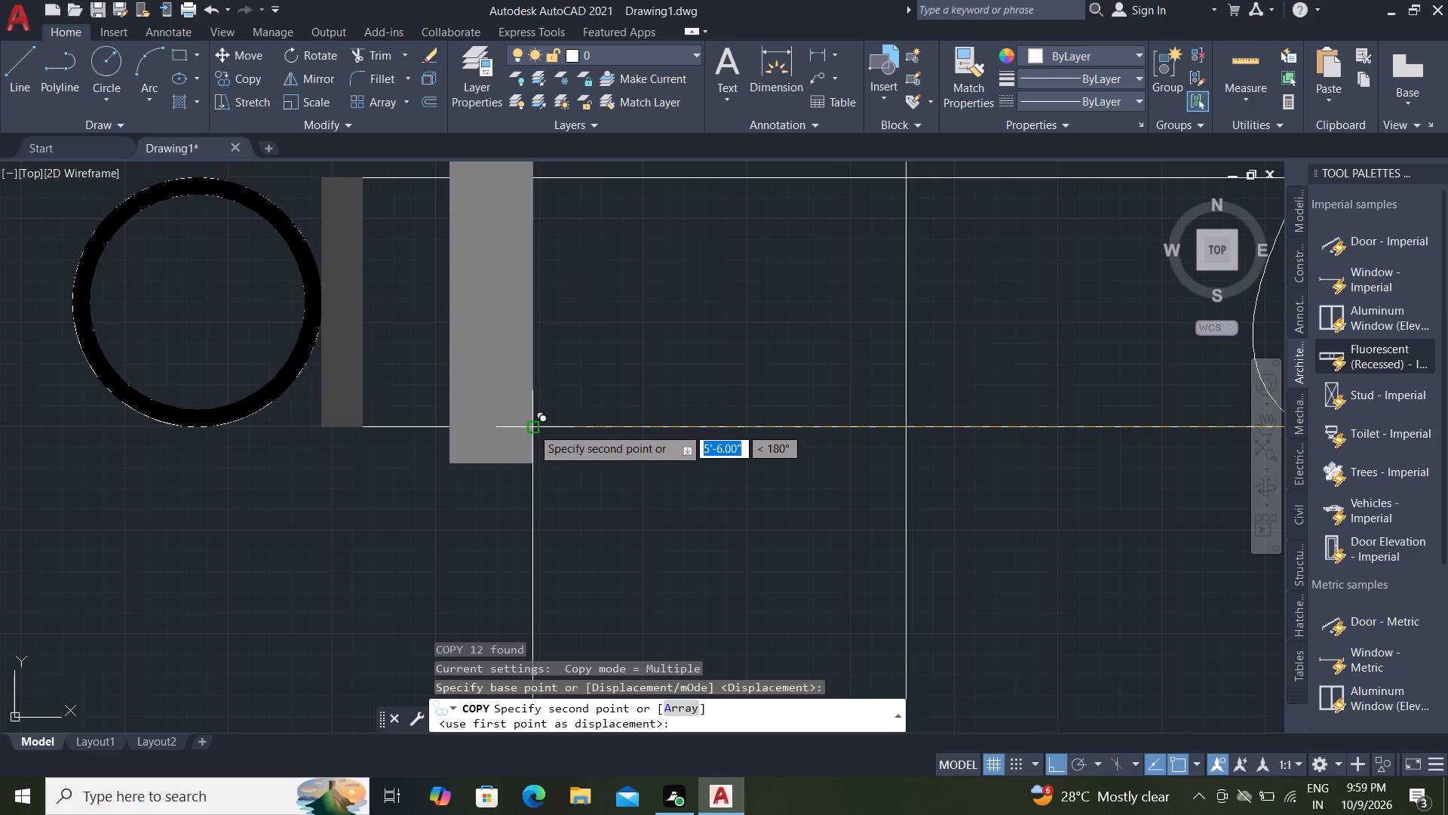
click(529, 427)
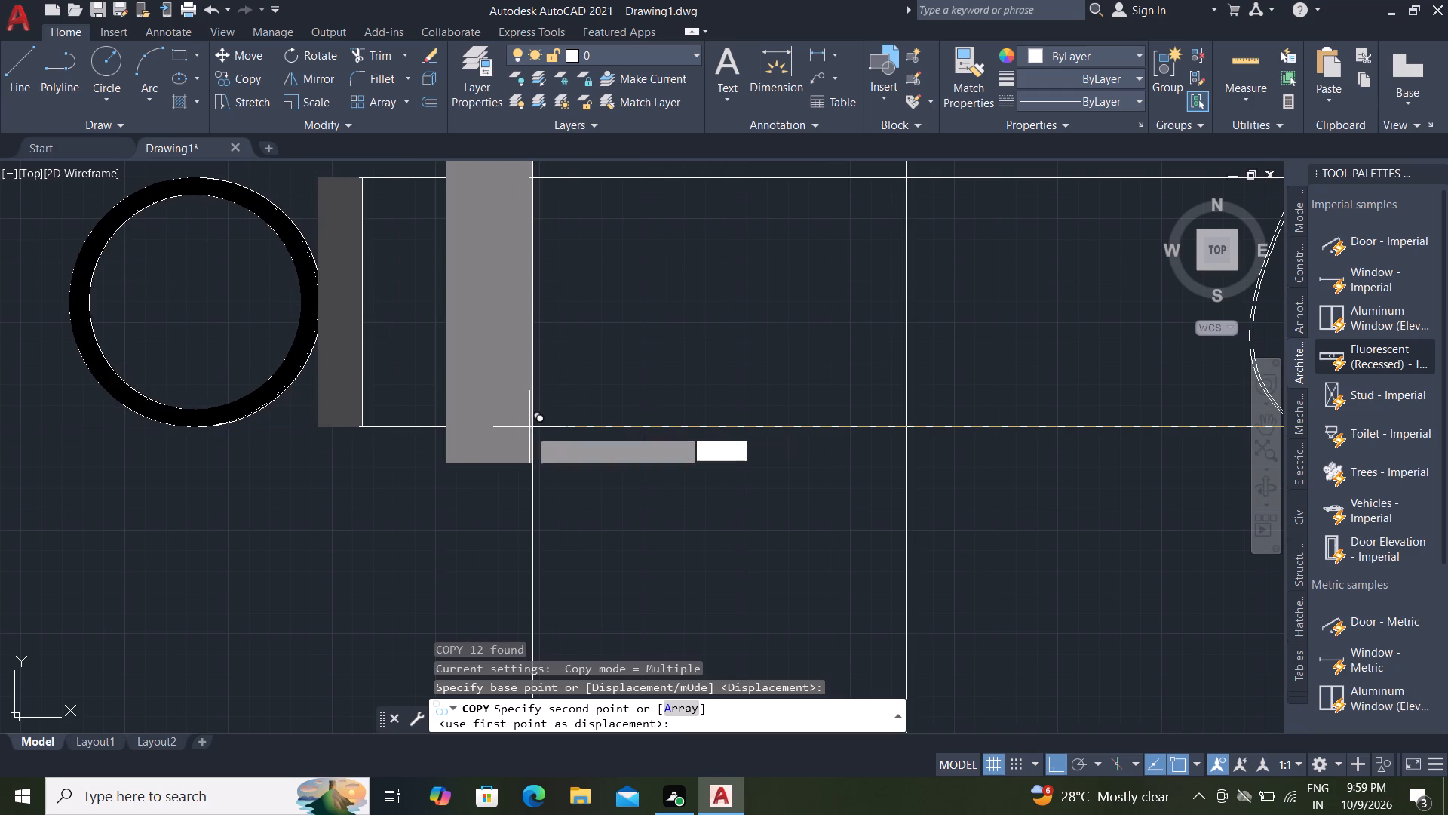
key(Escape)
scroll(528, 423, down, 3)
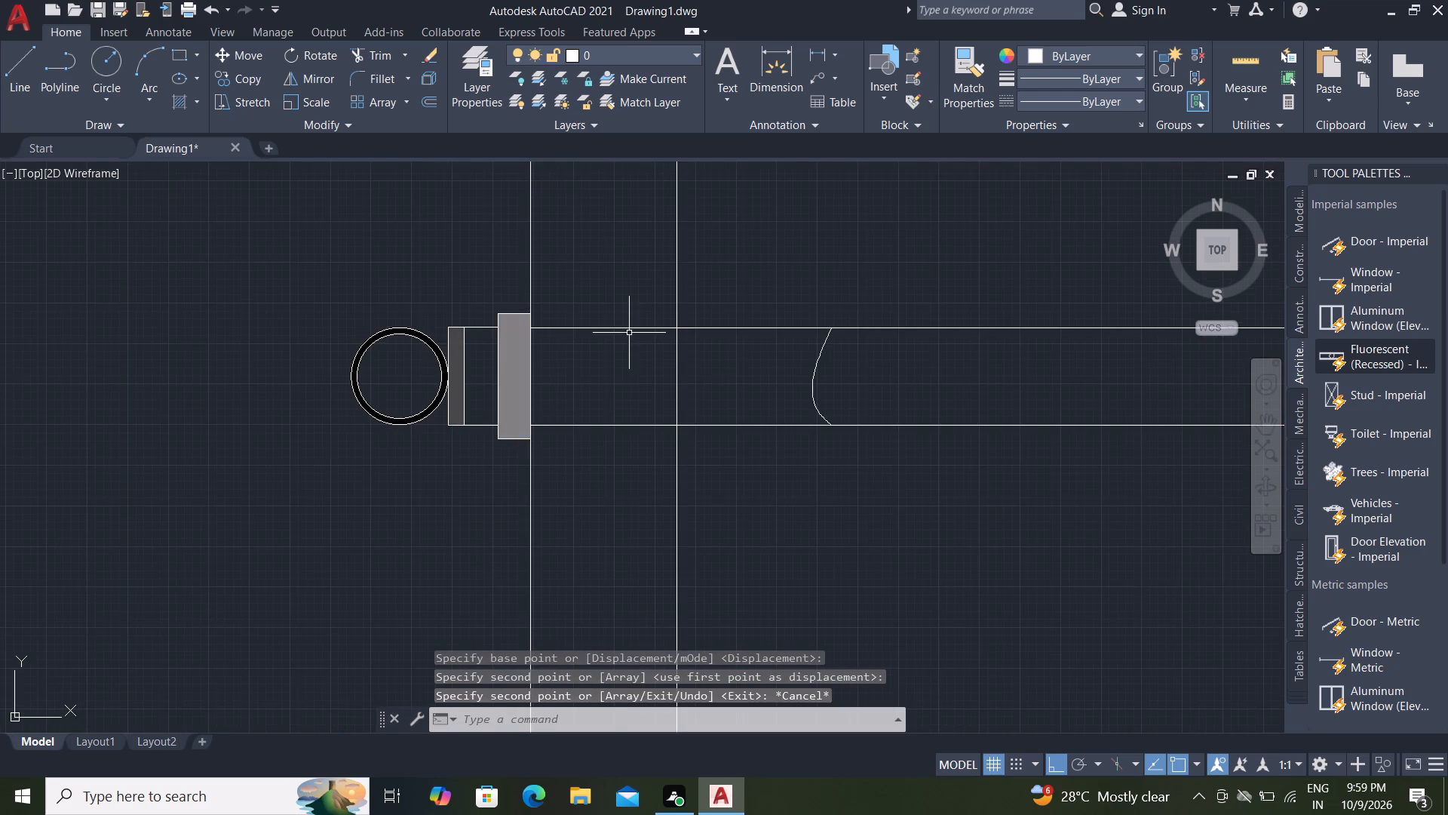
scroll(629, 333, down, 3)
key(Escape)
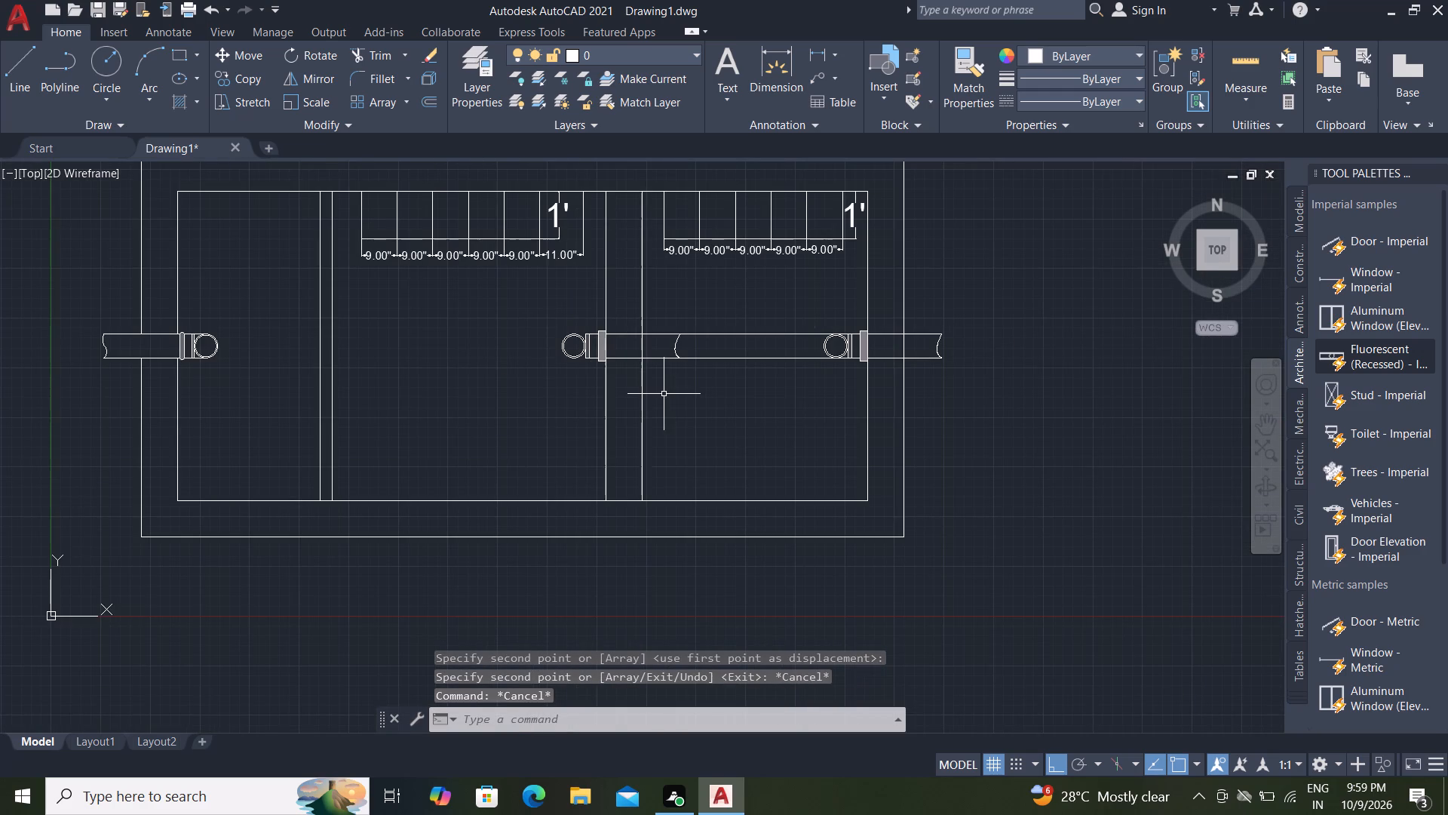
Start the Trim command for cleaning up the plan's pipe lines around the copied fitting.
text(tr)
key(space)
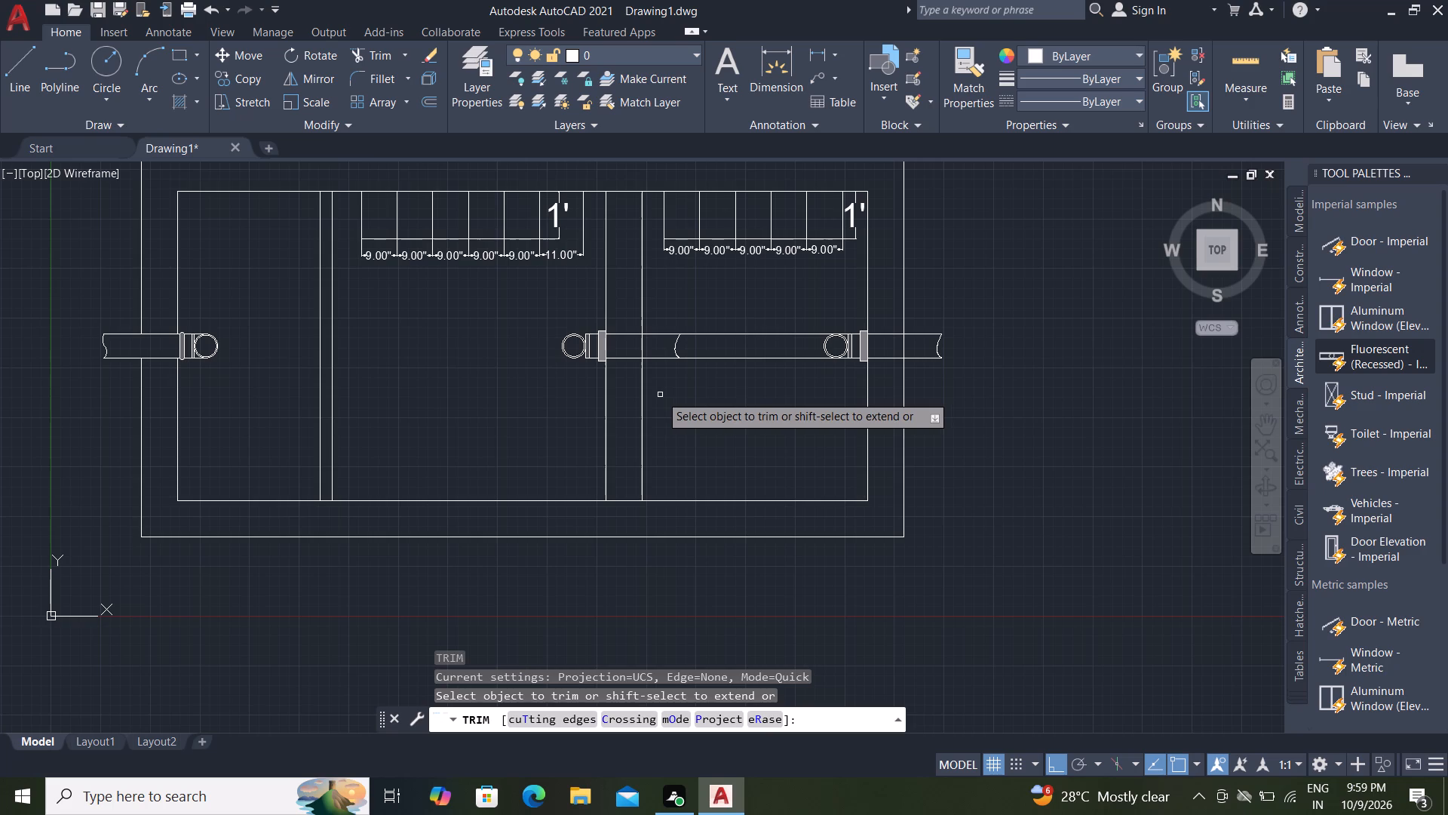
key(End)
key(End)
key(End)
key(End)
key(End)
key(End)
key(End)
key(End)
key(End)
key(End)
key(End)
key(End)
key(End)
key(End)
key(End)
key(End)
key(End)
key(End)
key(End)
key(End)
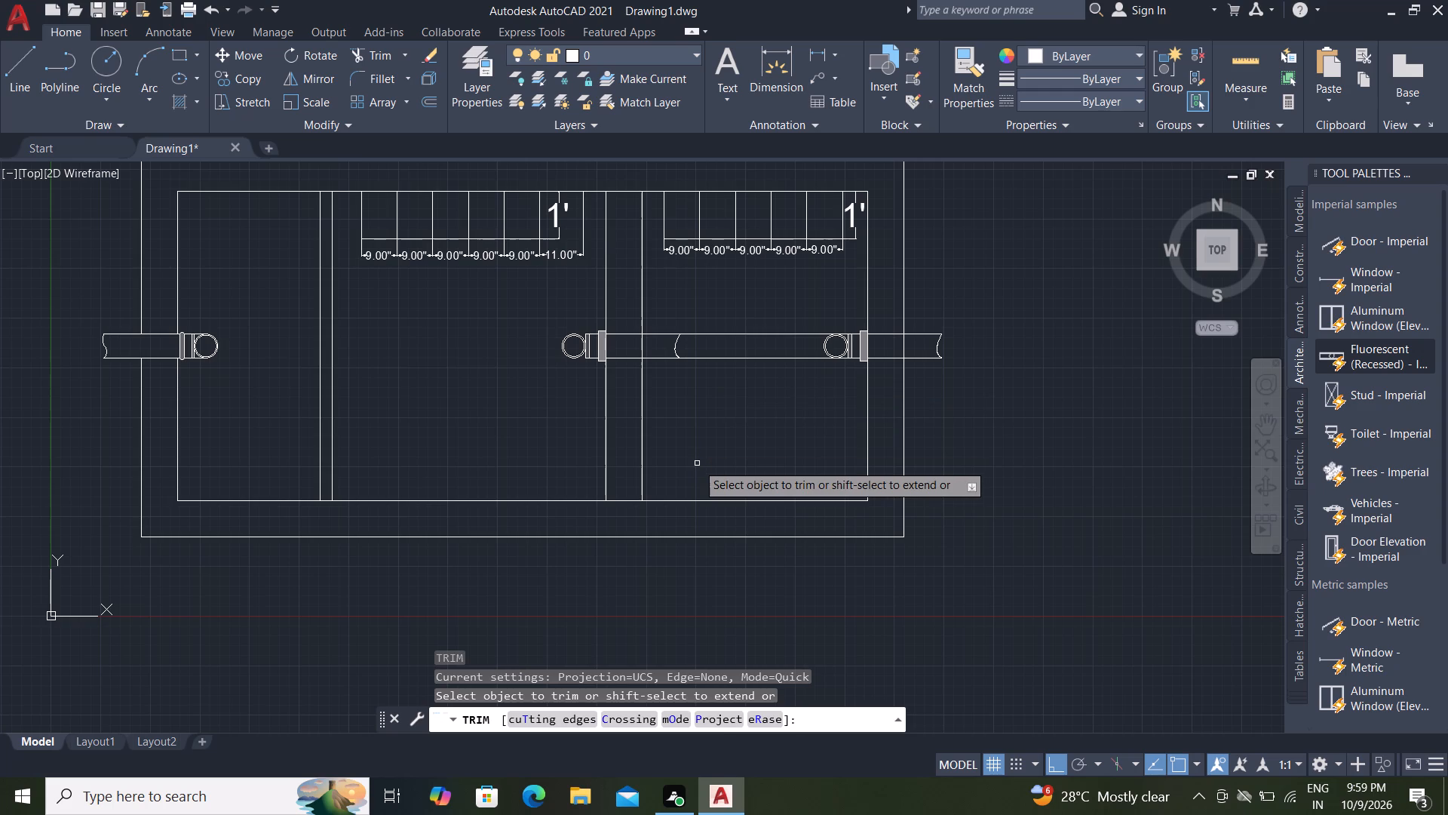
Trim both pipe lines between the copied break arc at the thick partition and the outlet pipe fitting.
key(End)
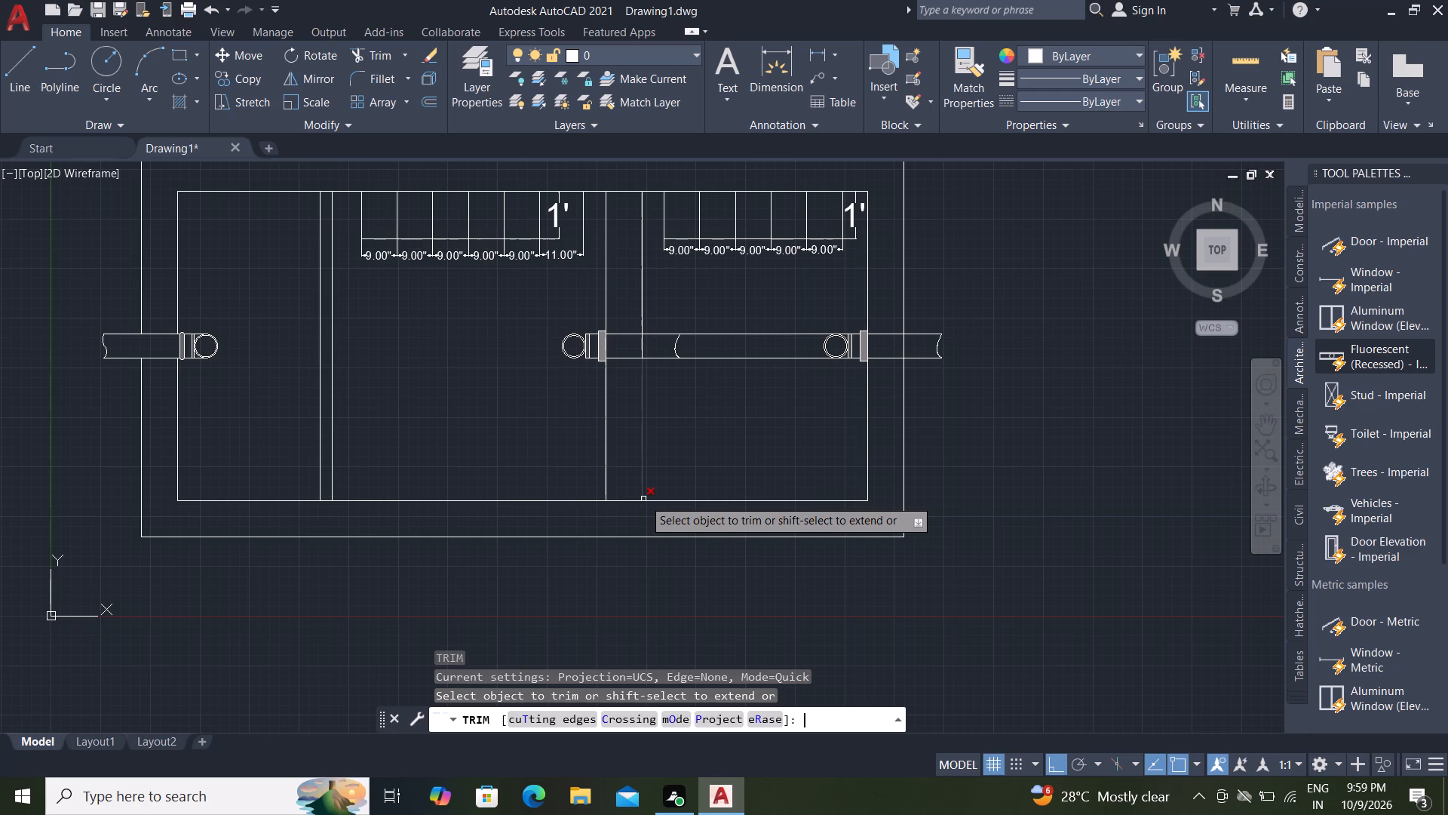
key(equal)
key(bracketright)
key(Return)
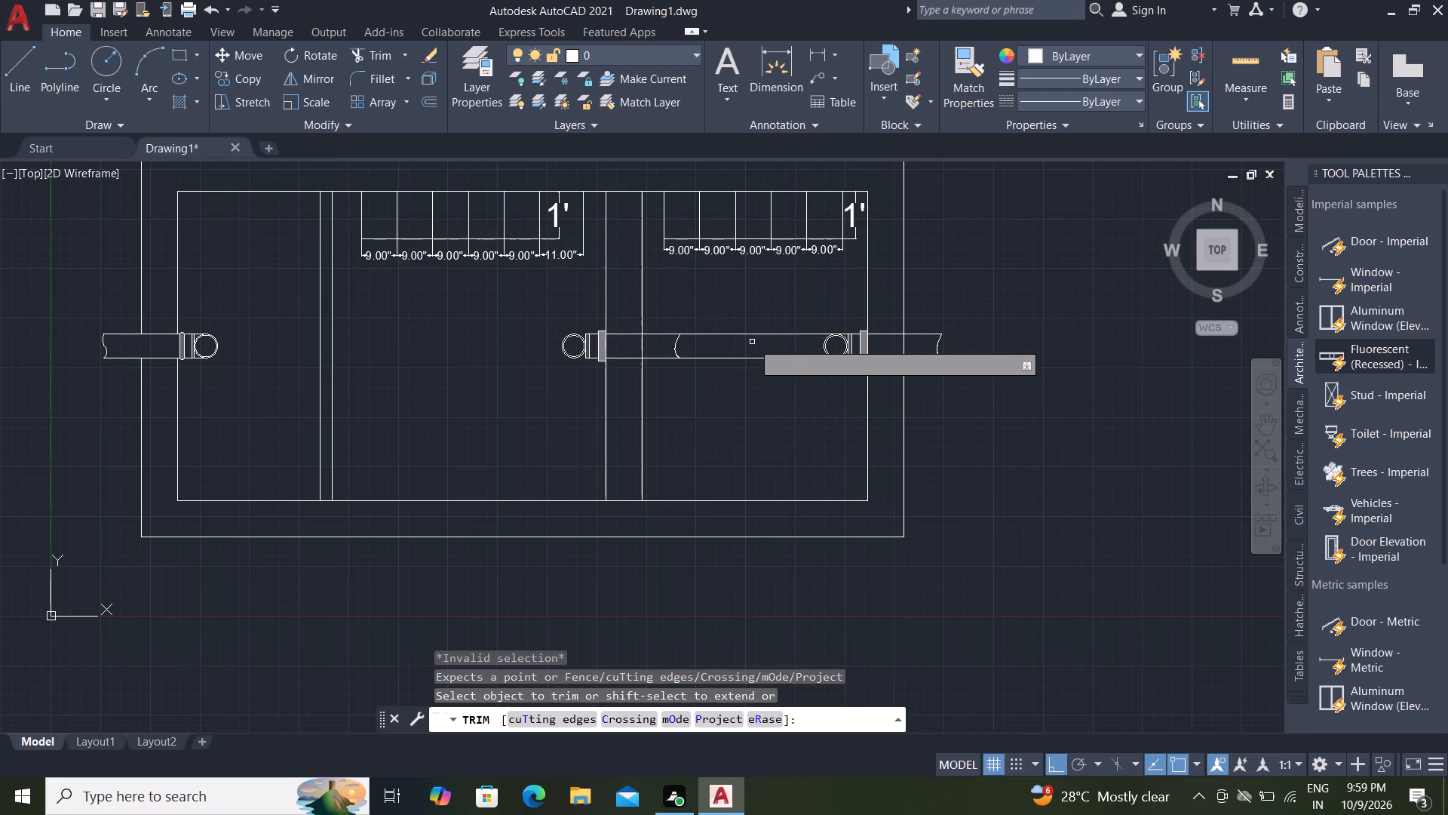
click(756, 319)
click(750, 392)
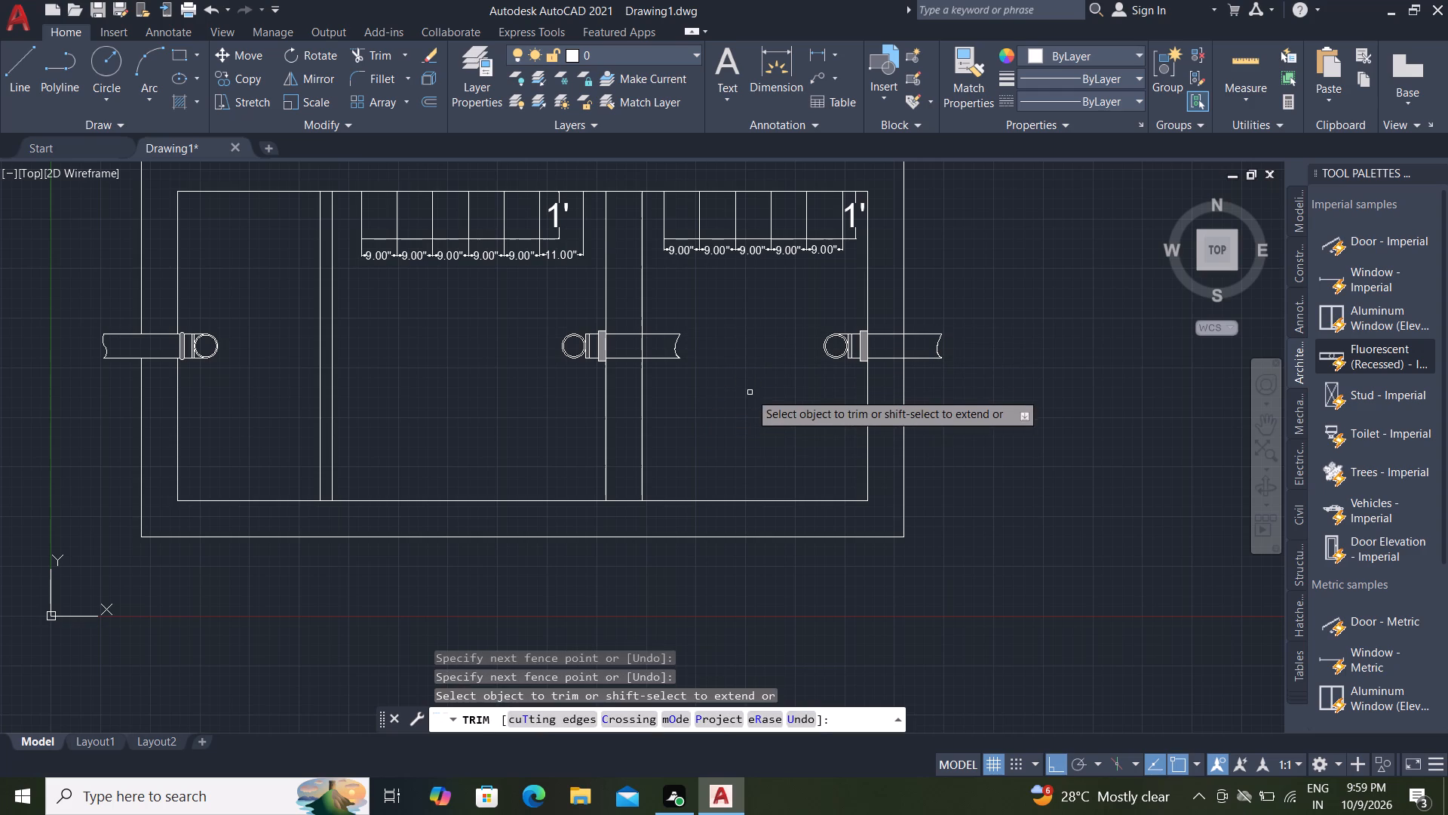
key(Escape)
scroll(675, 368, down, 1)
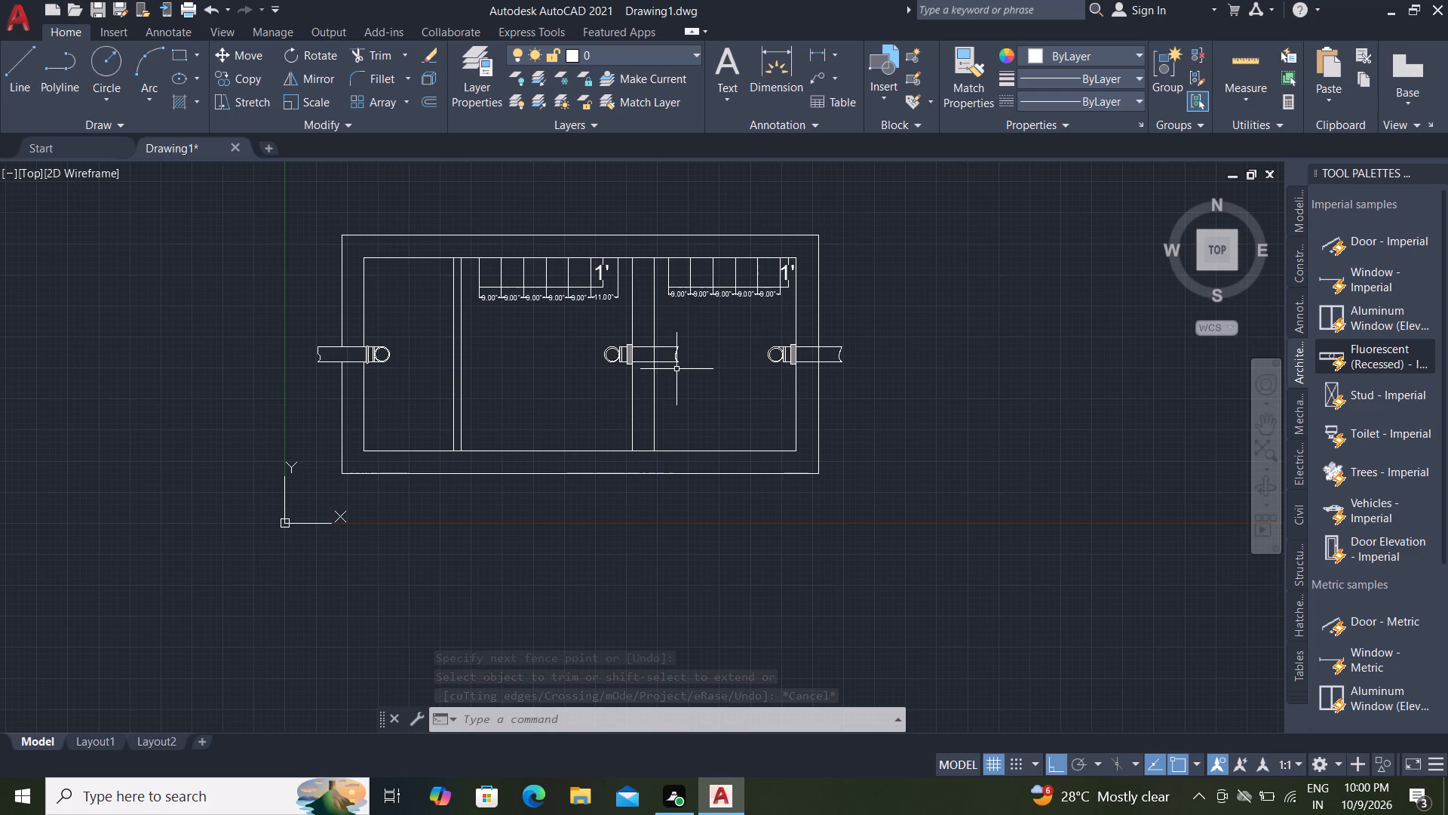
key(Escape)
key(Escape)
key(Escape)
key(Escape)
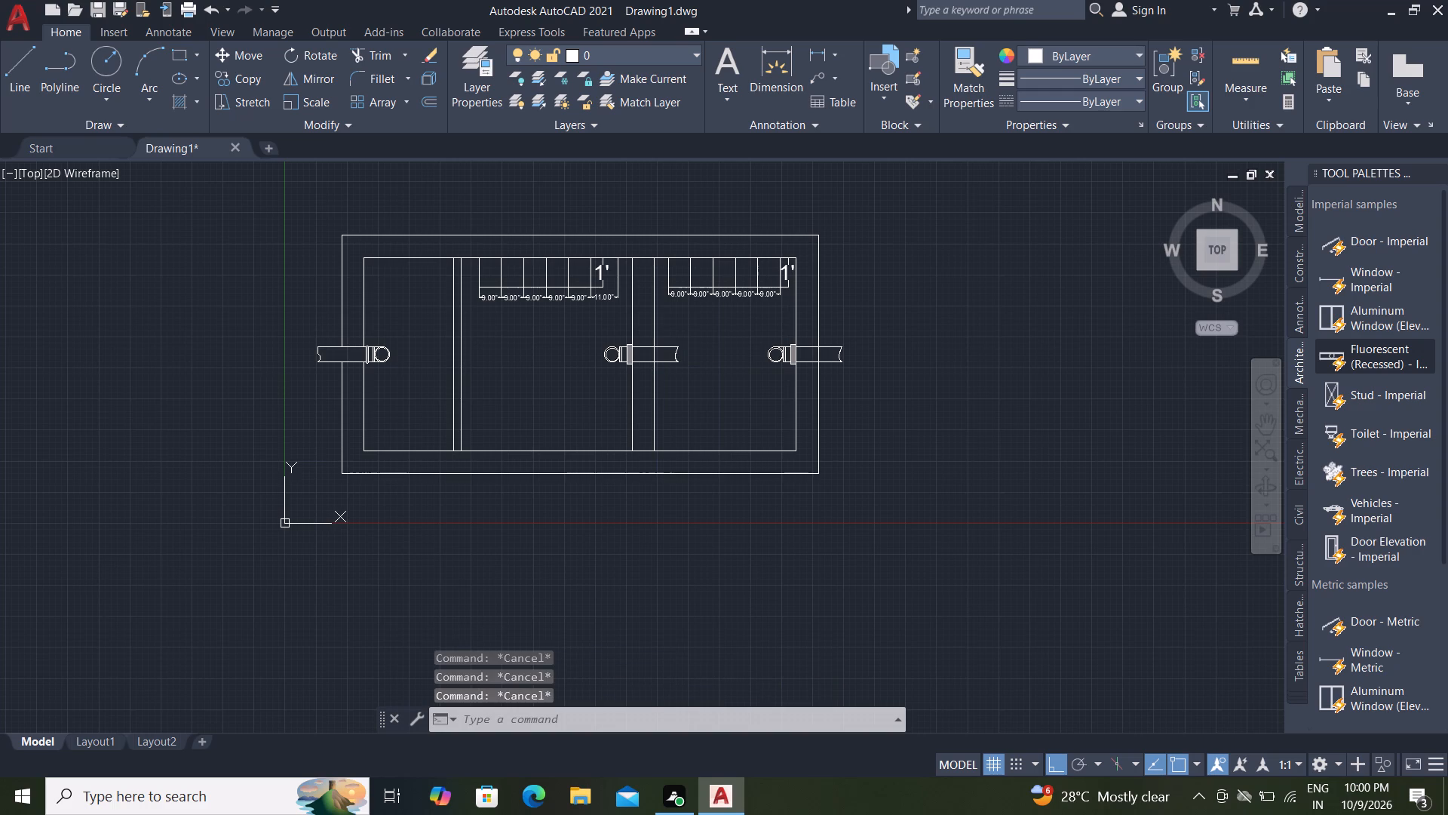
Hatch the thin partition wall in plan with the ANSI31 pattern at scale 15.
key(h)
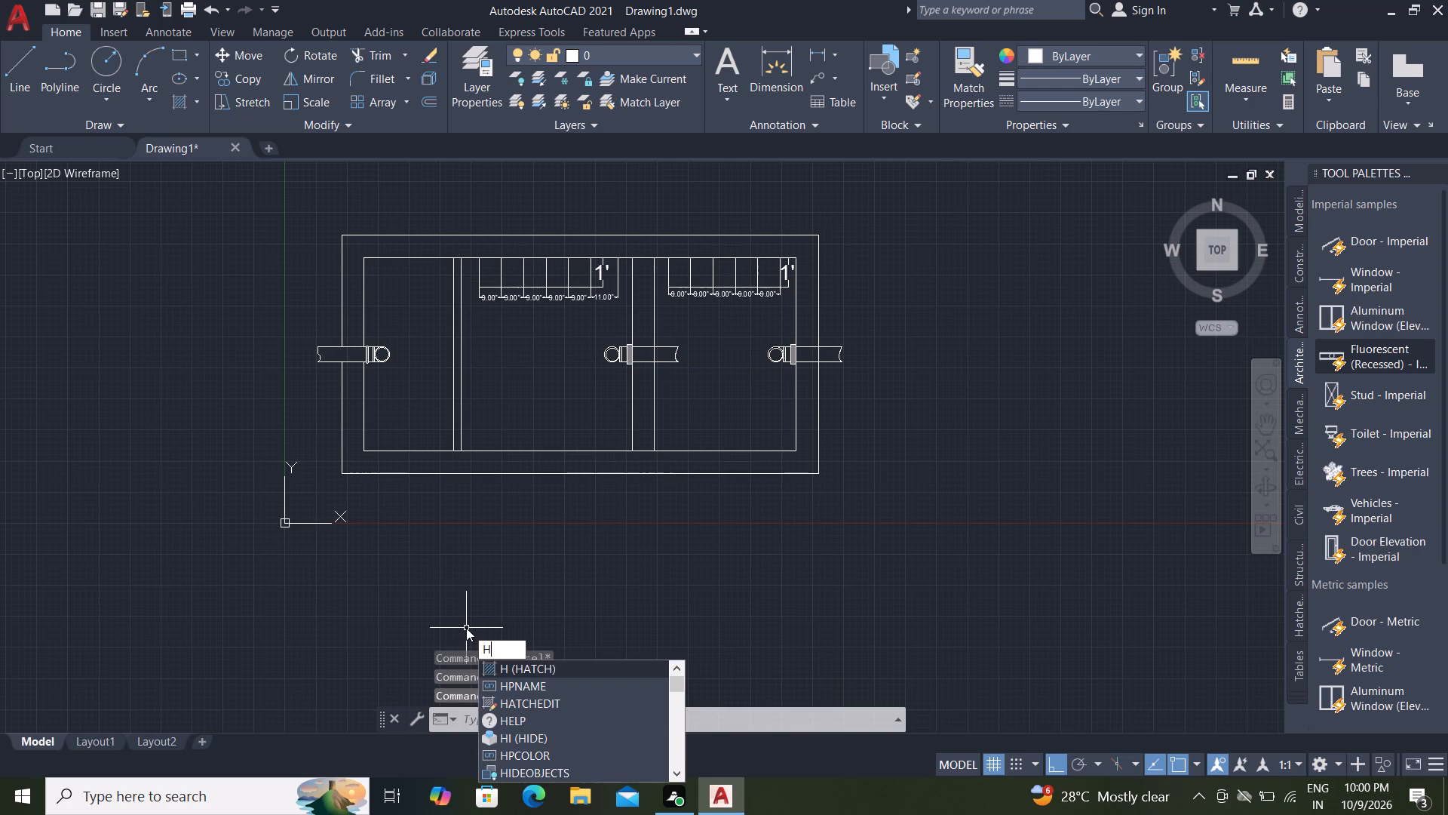
key(space)
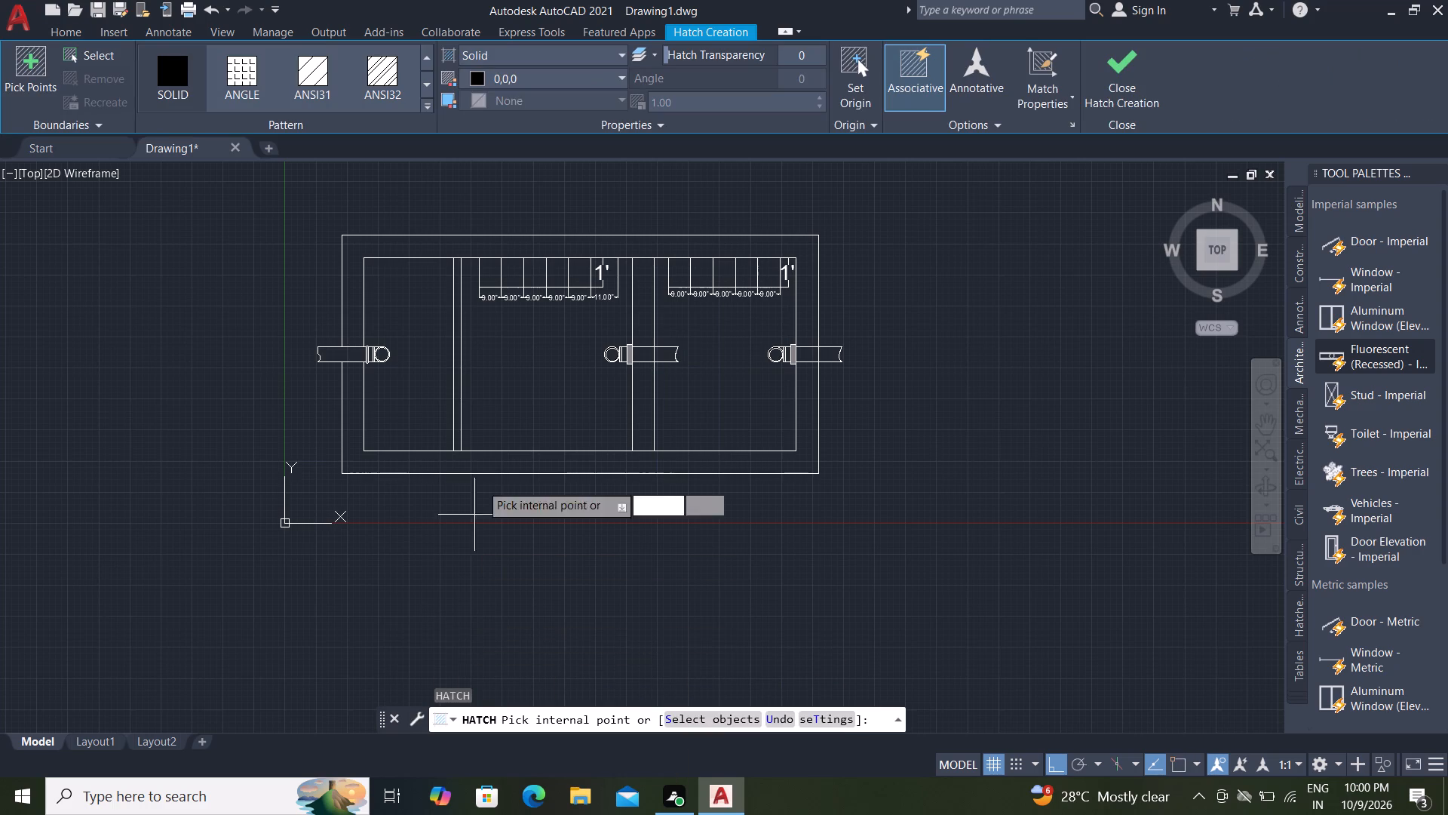
click(312, 62)
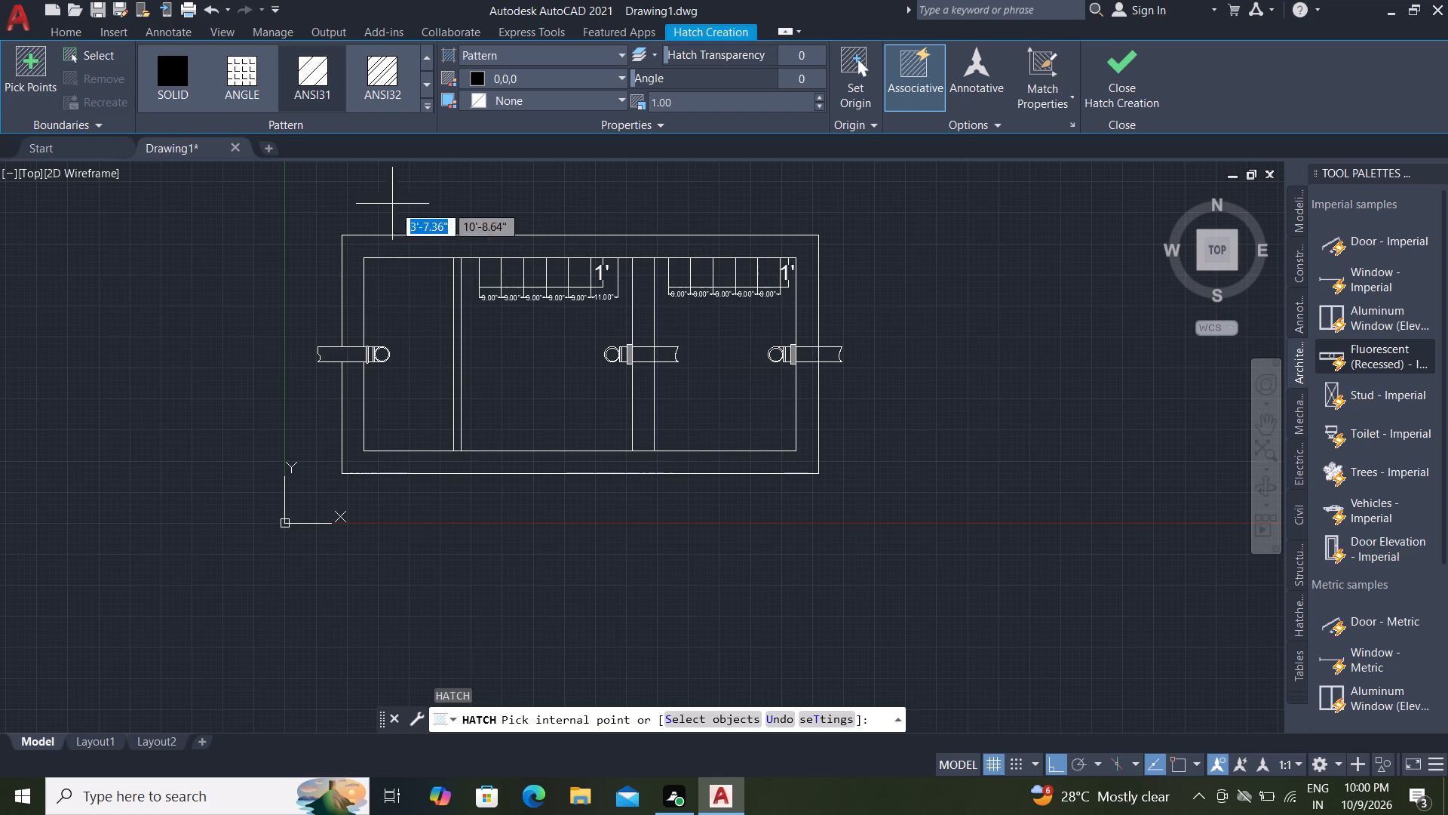
click(456, 295)
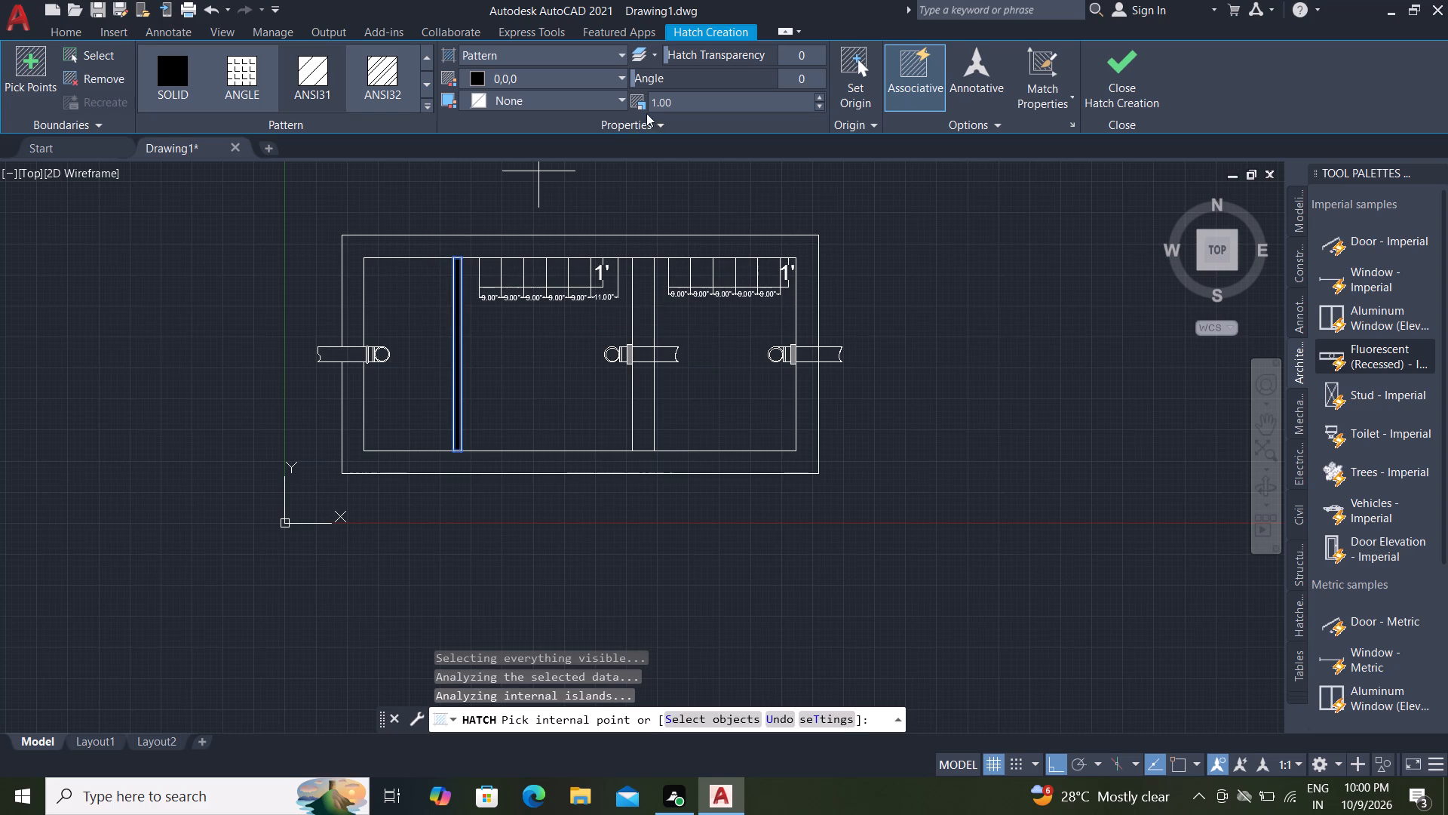
click(680, 103)
key(BackSpace)
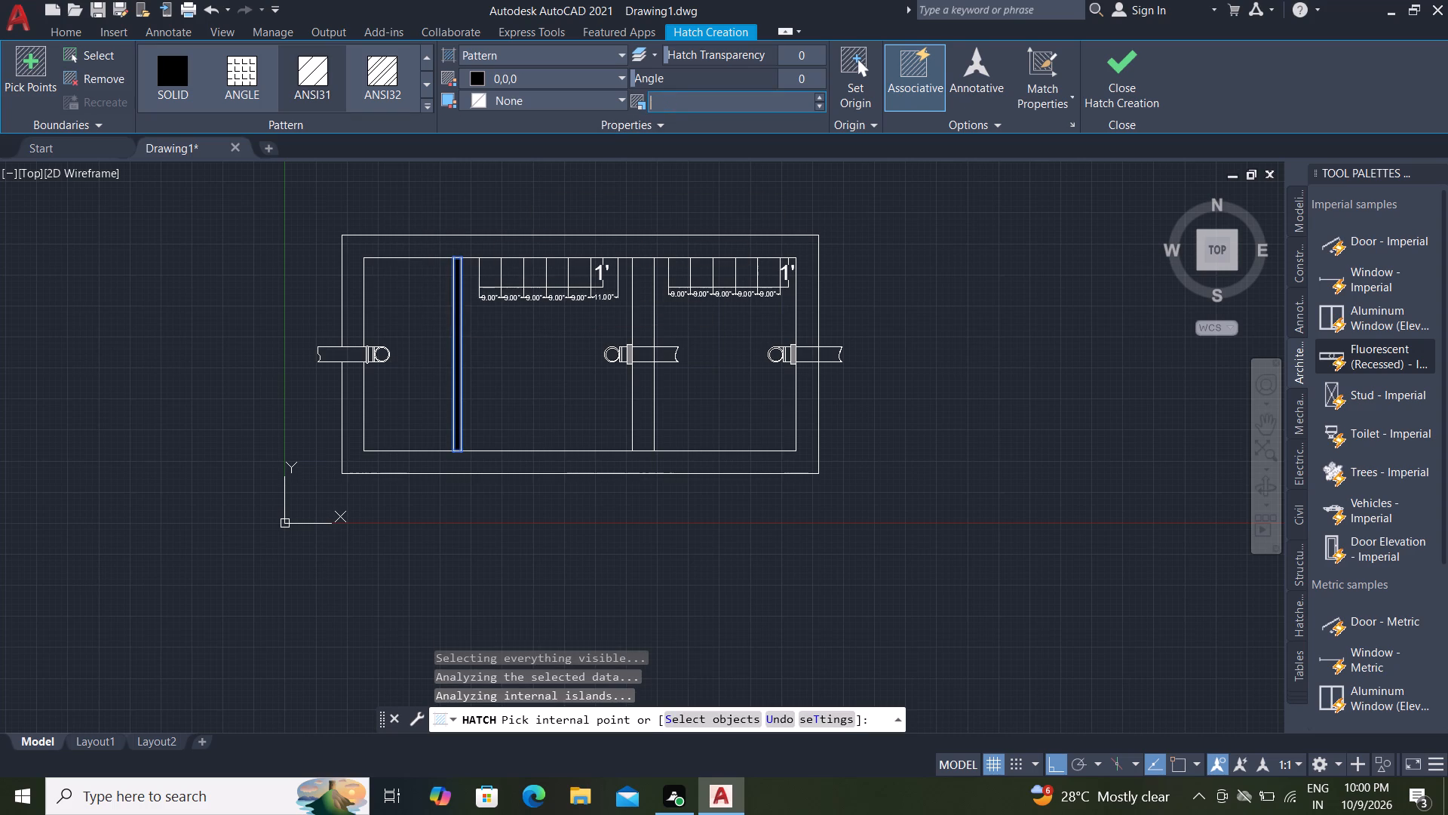
key(1)
key(5)
key(Return)
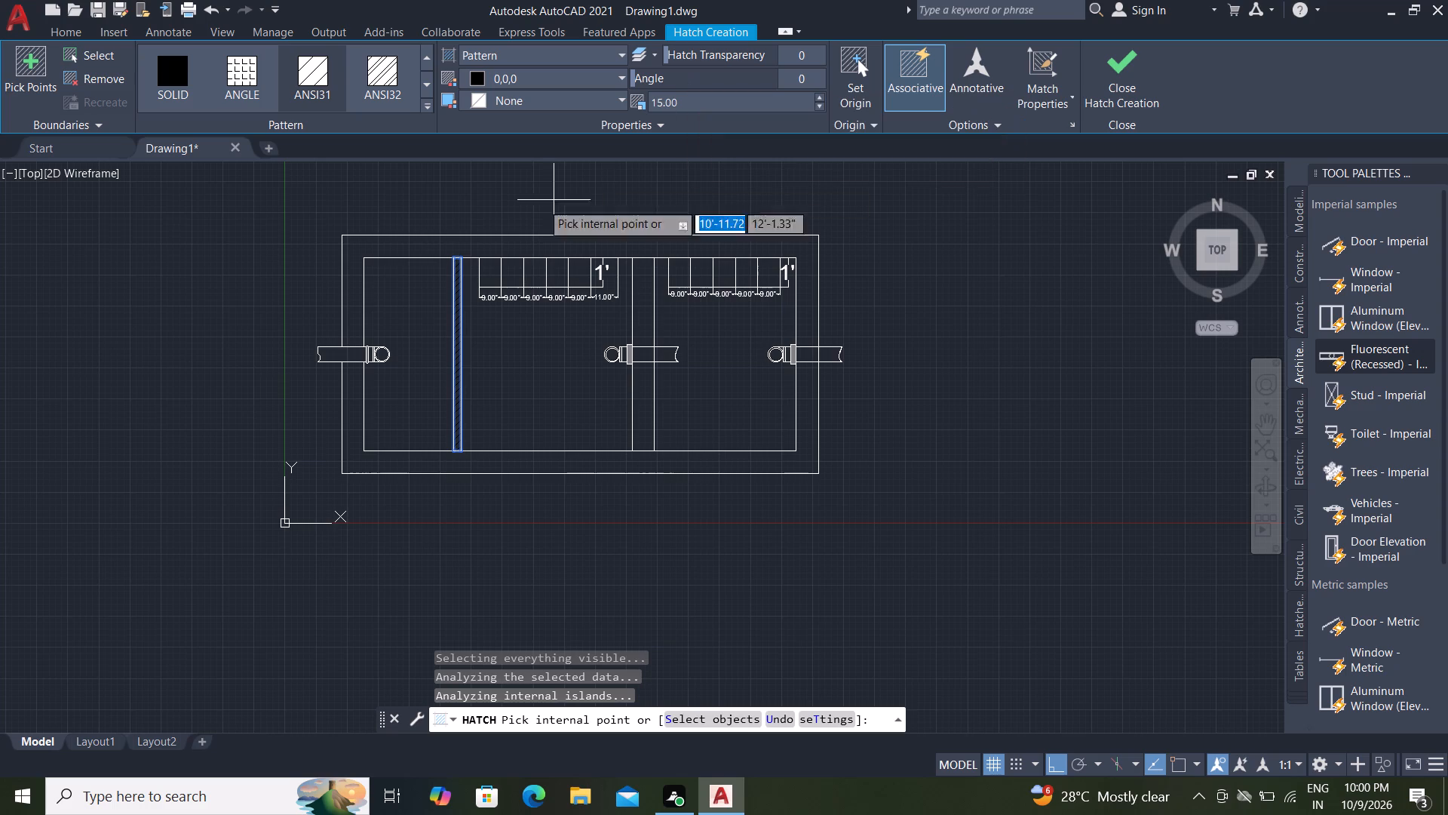
scroll(449, 275, up, 4)
key(Escape)
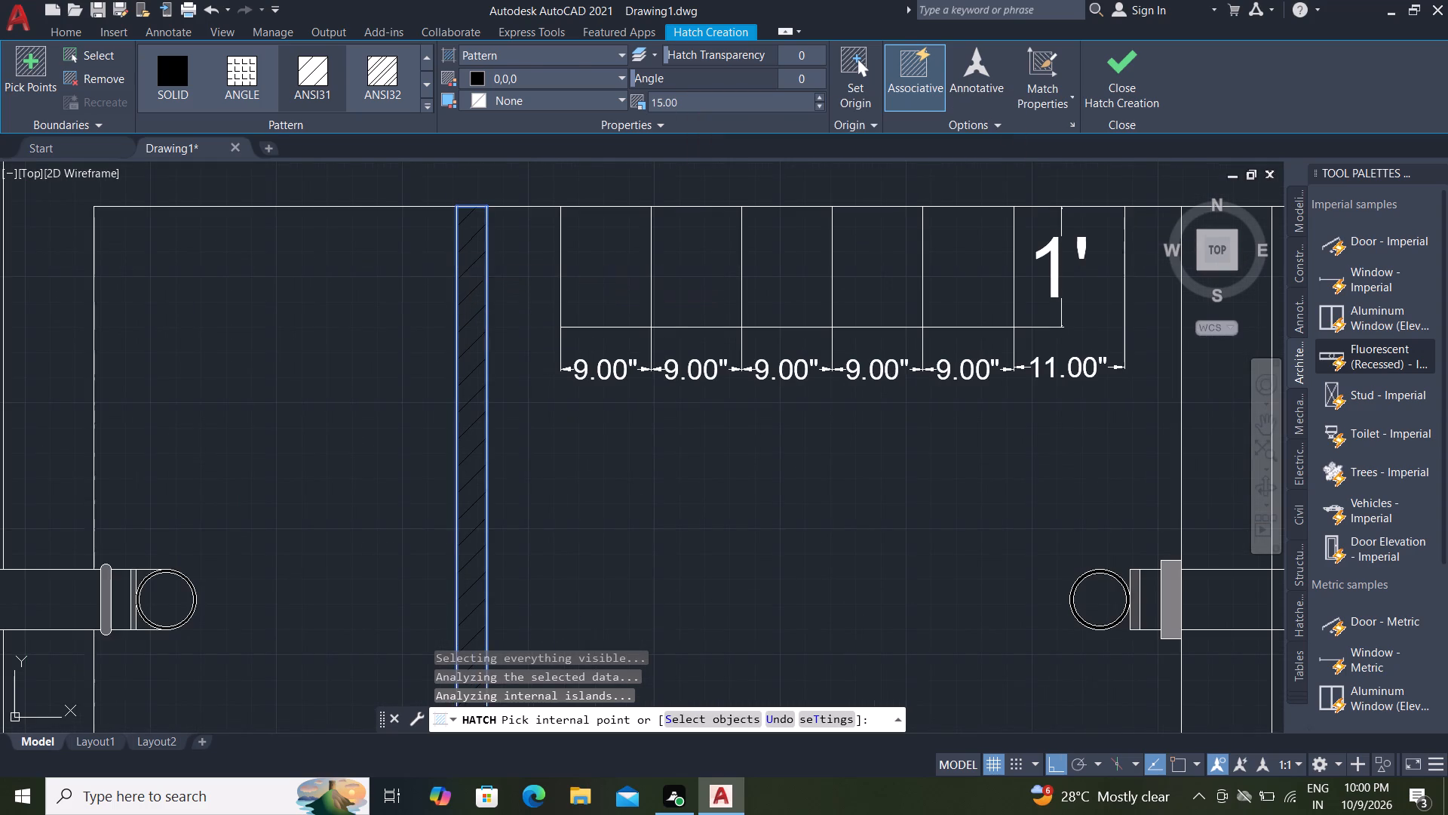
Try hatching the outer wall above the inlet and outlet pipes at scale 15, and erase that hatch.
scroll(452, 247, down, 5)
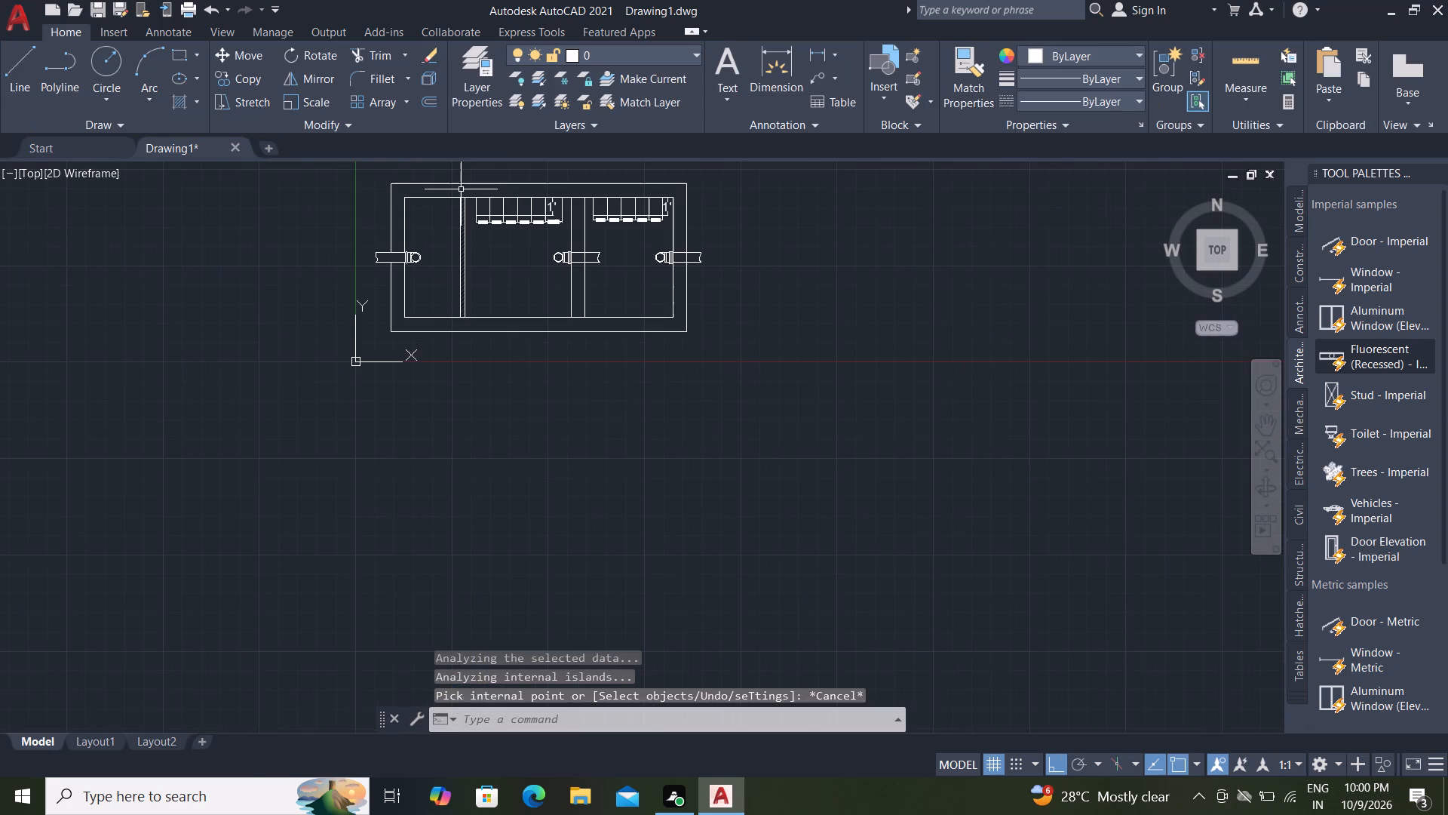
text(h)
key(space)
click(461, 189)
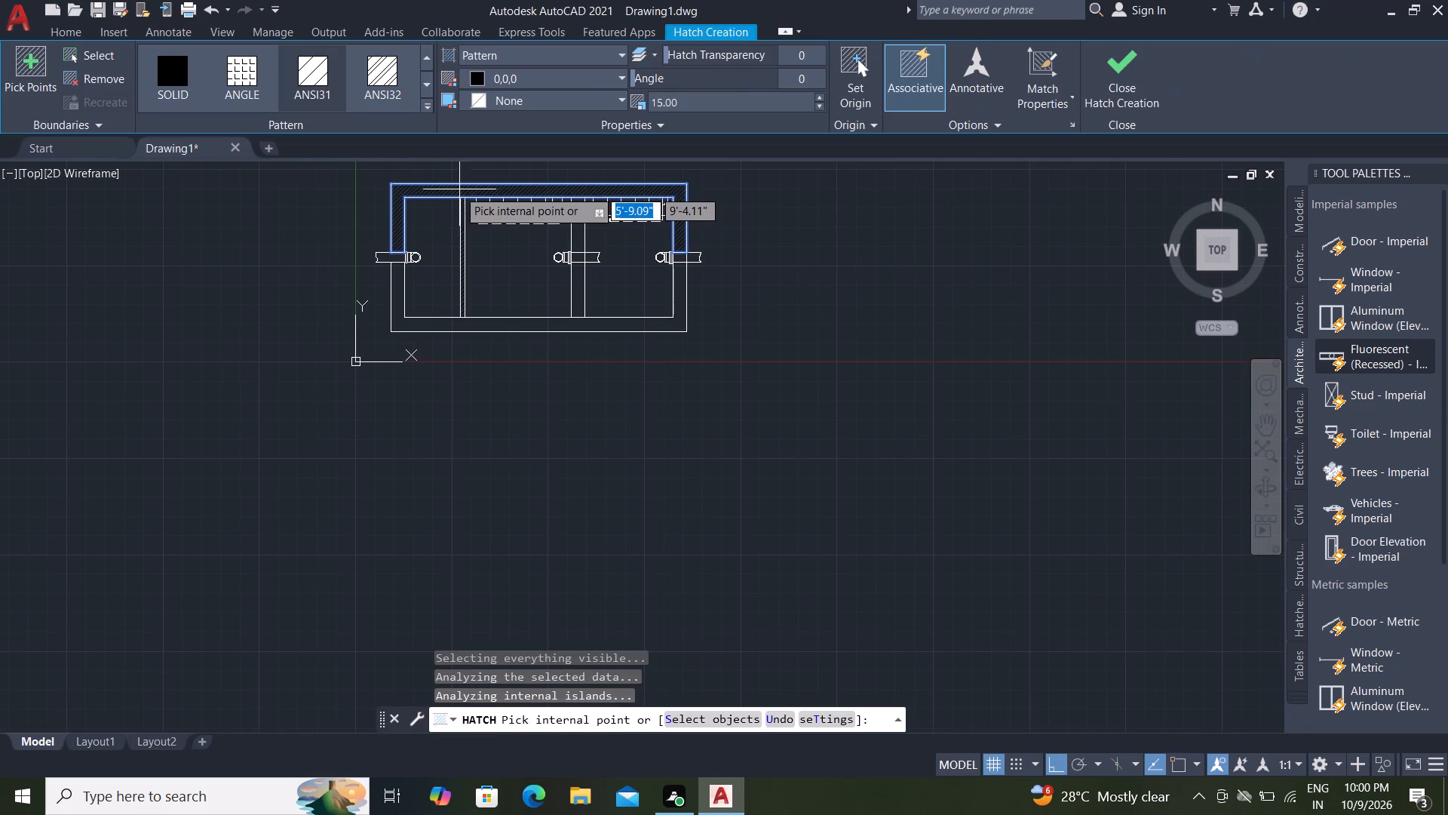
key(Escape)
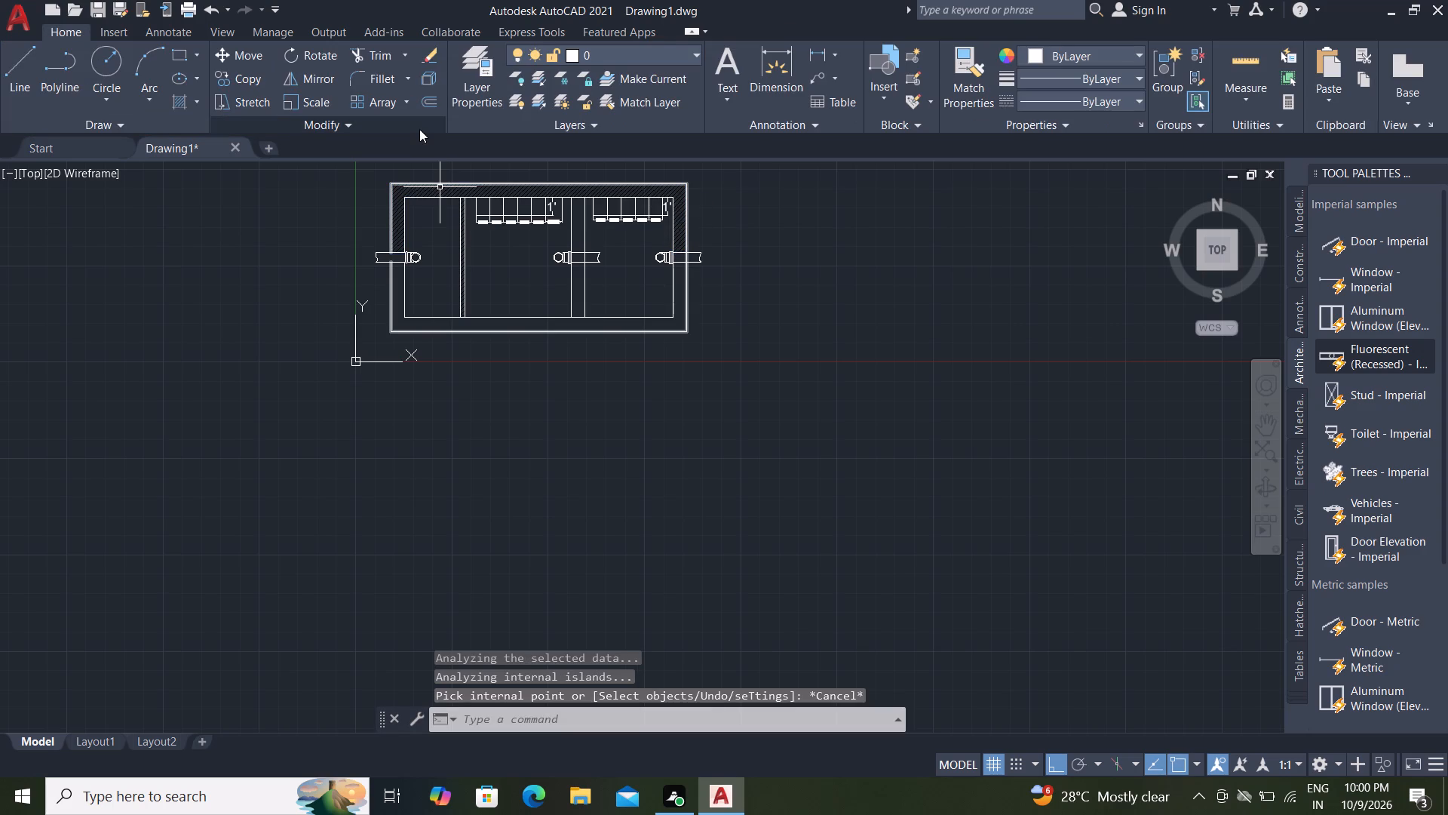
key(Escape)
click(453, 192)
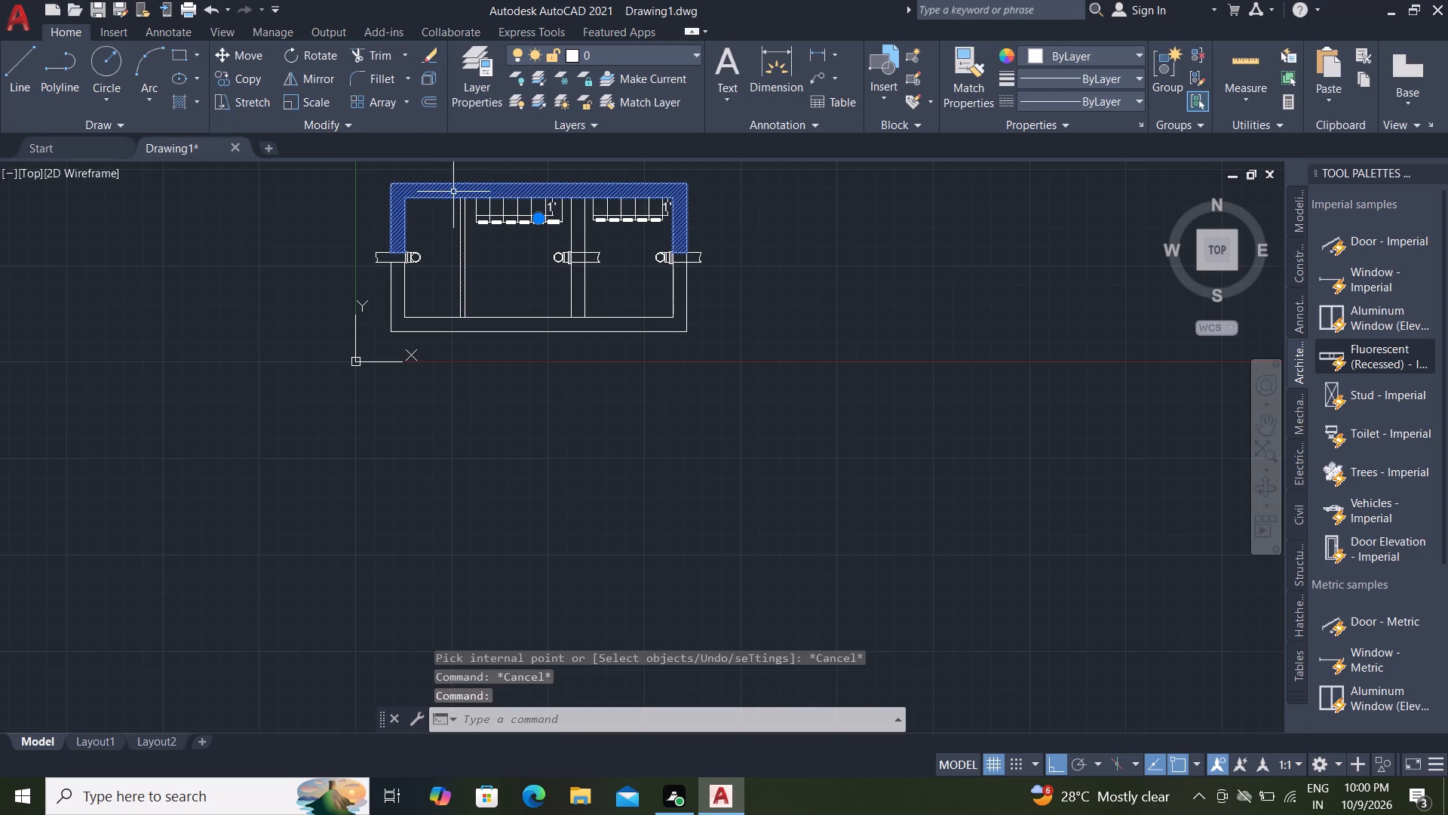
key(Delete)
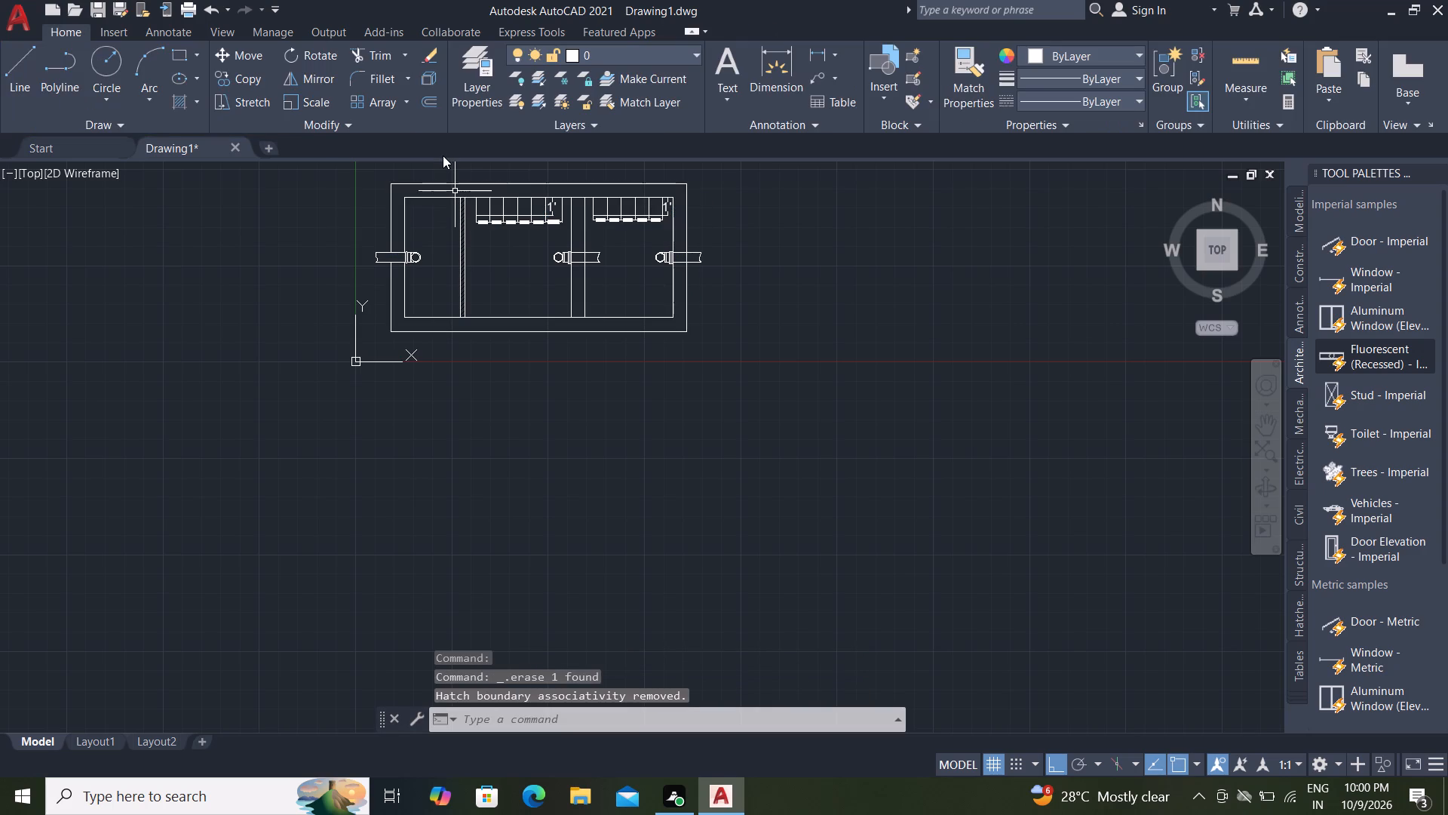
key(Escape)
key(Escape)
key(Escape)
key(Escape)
Hatch the outer wall above the inlet and outlet pipes with the ANSI32 pattern at scale 15.
text(h)
key(space)
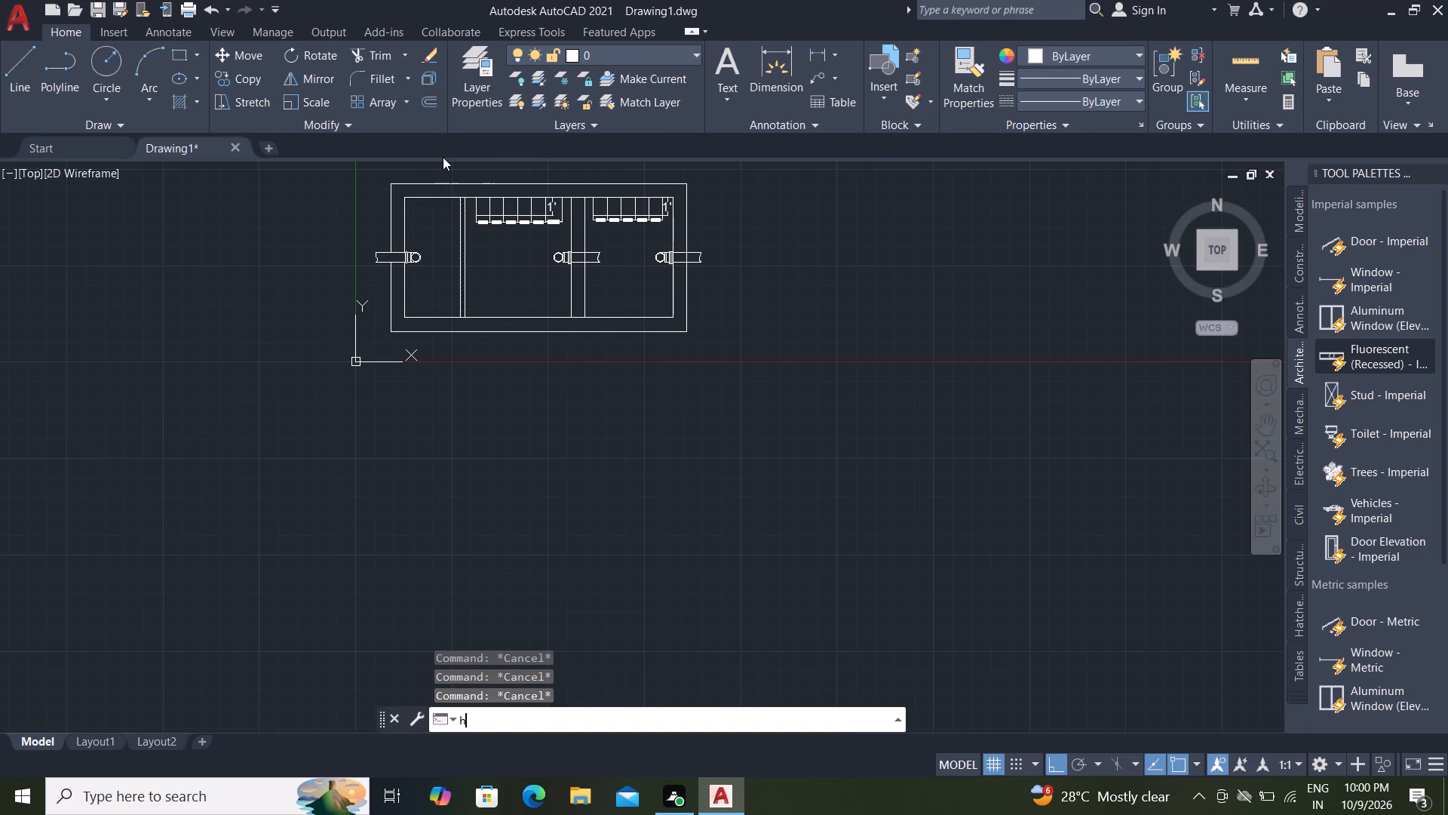
click(385, 74)
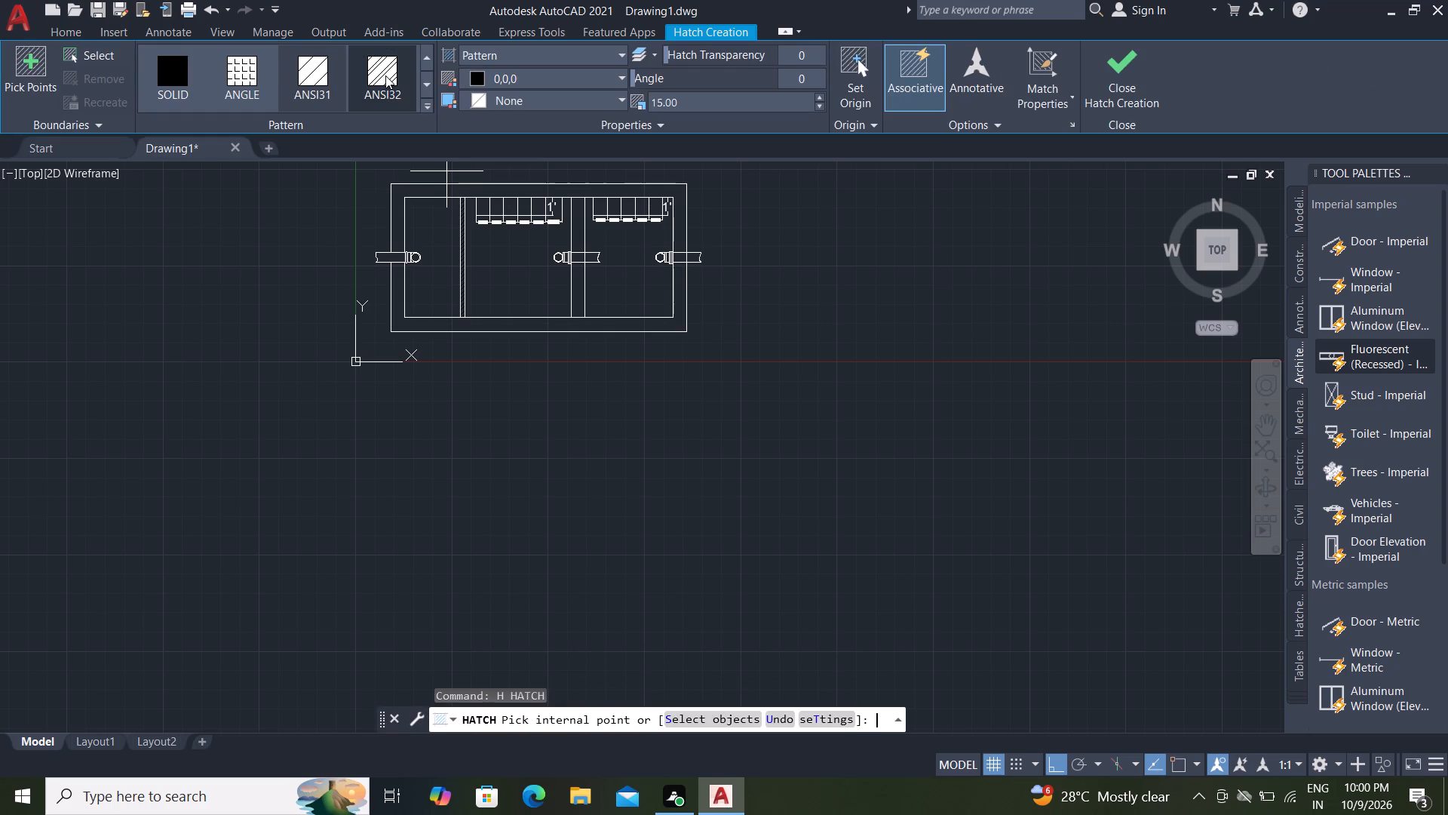
click(453, 188)
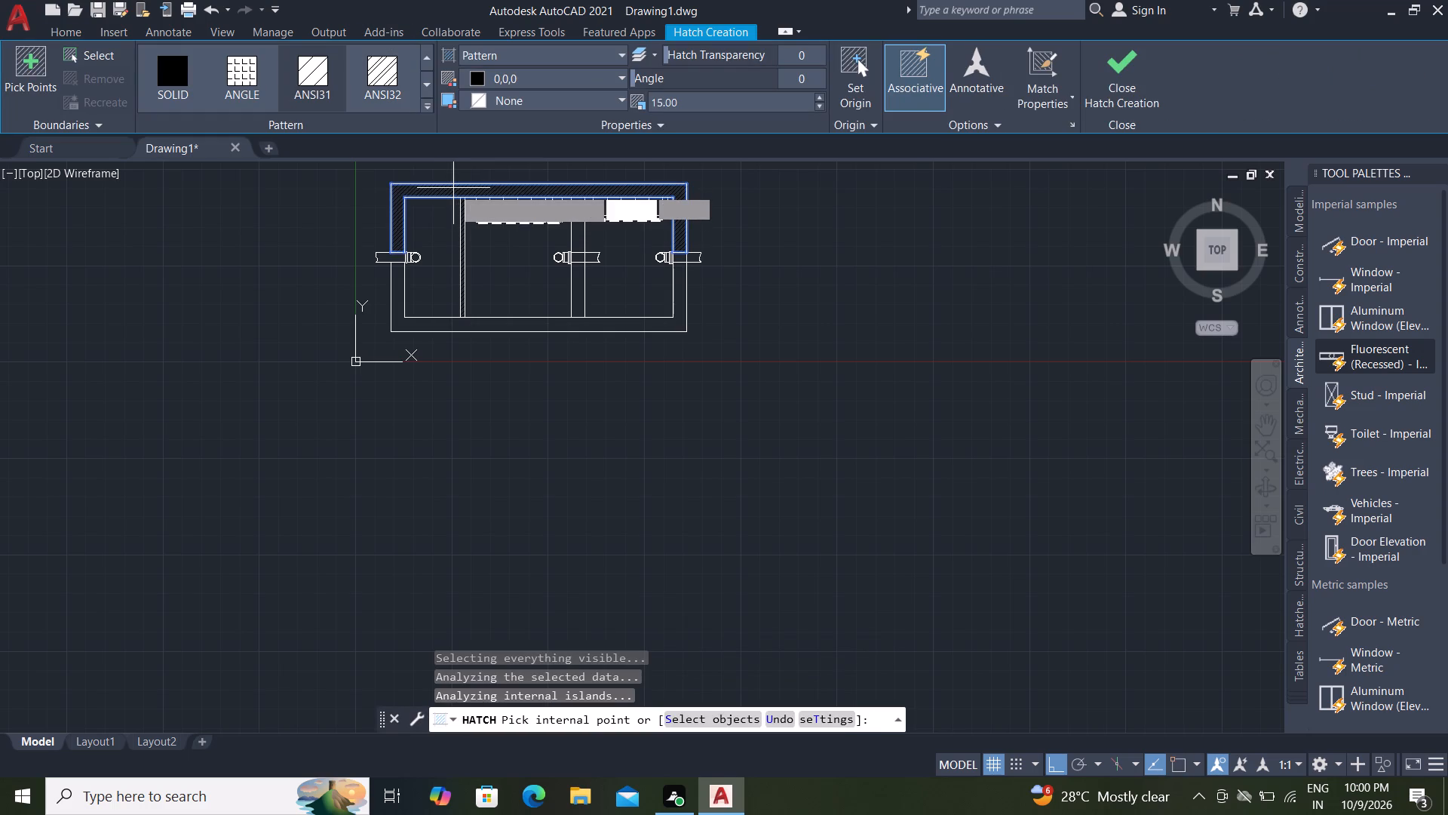
key(Escape)
Set the outer wall hatch's scale to 25.
scroll(452, 188, up, 3)
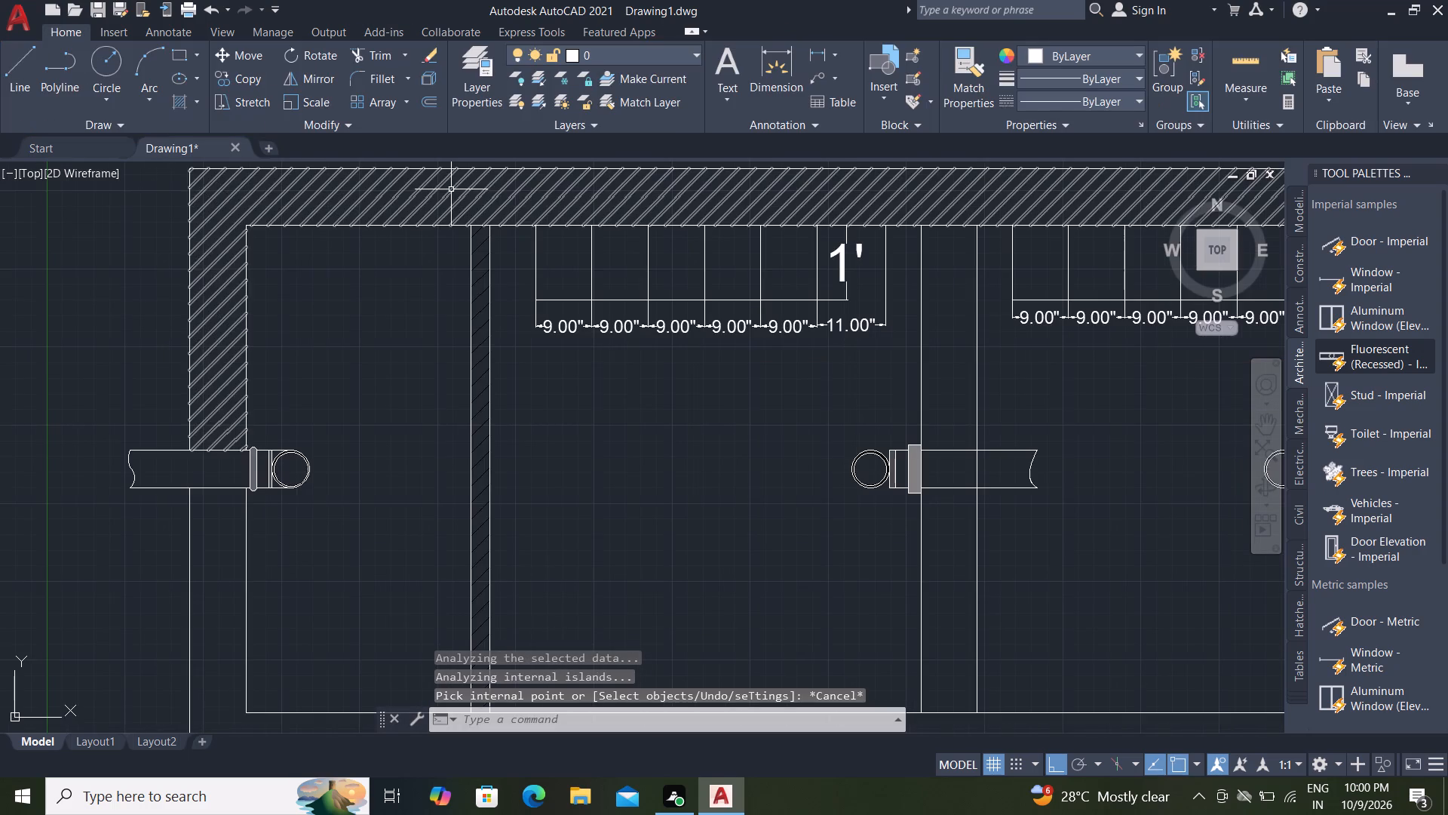
click(449, 189)
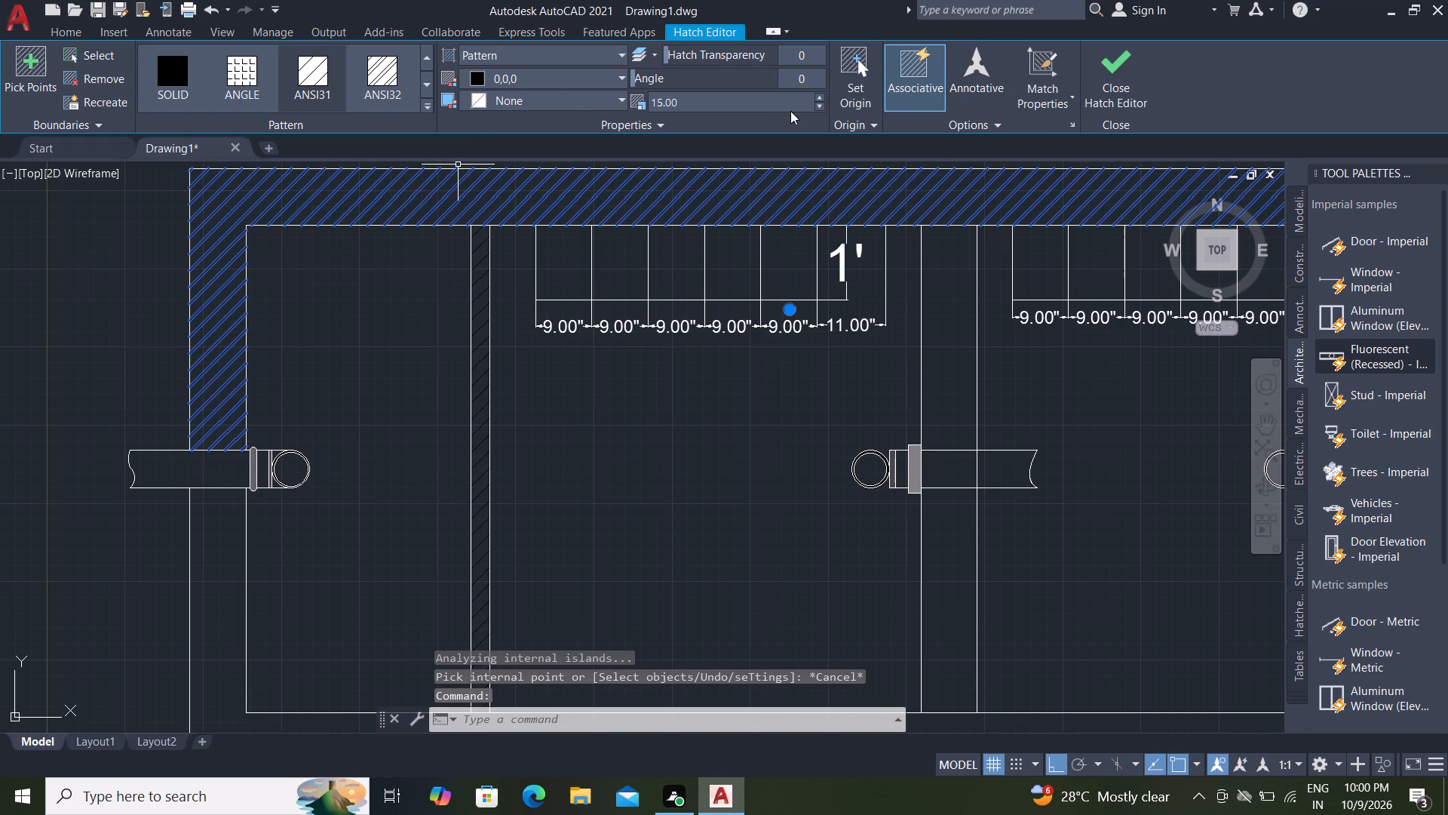
click(696, 105)
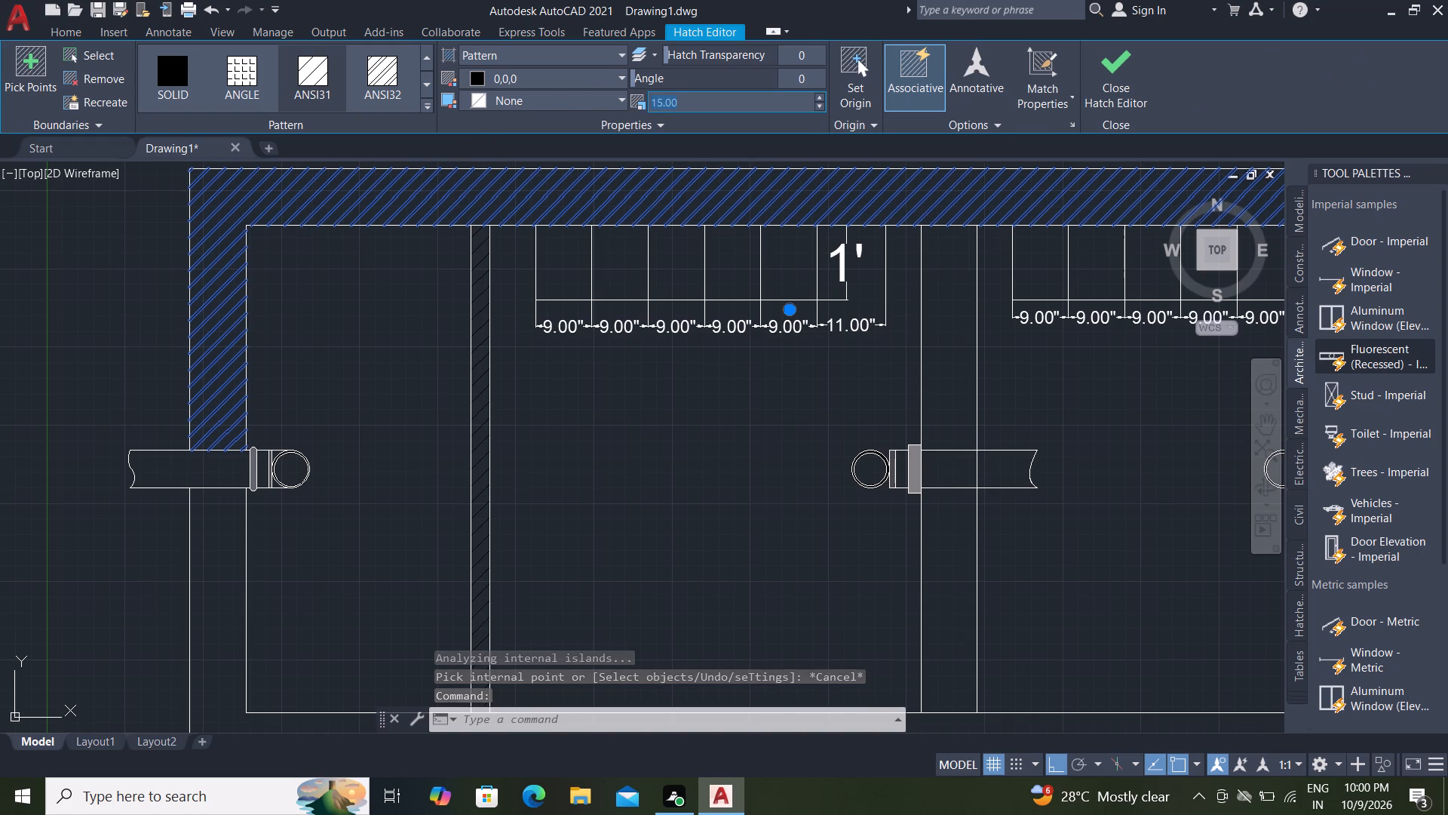
key(BackSpace)
text(25)
key(Return)
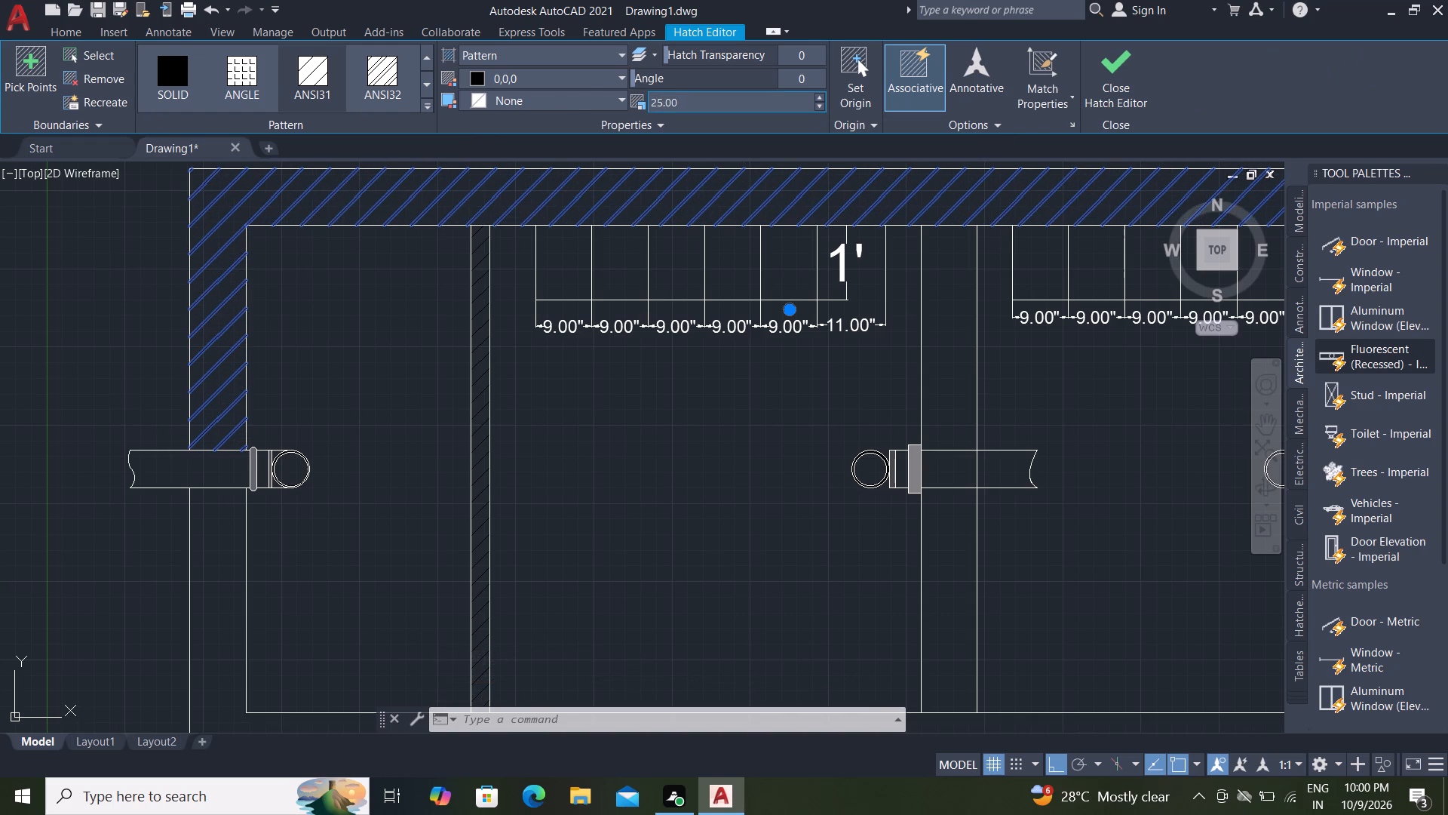
key(Escape)
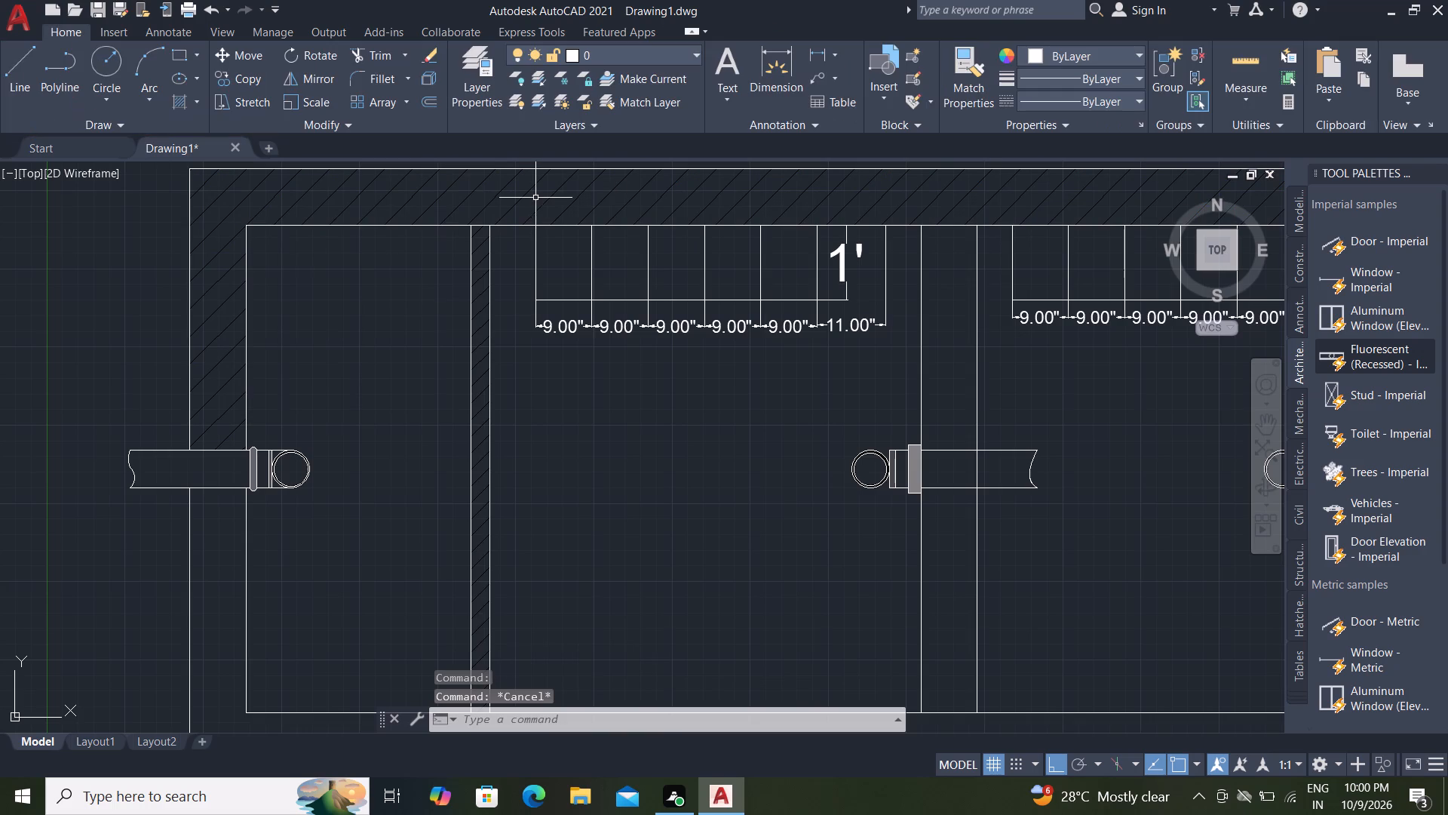
scroll(546, 201, up, 4)
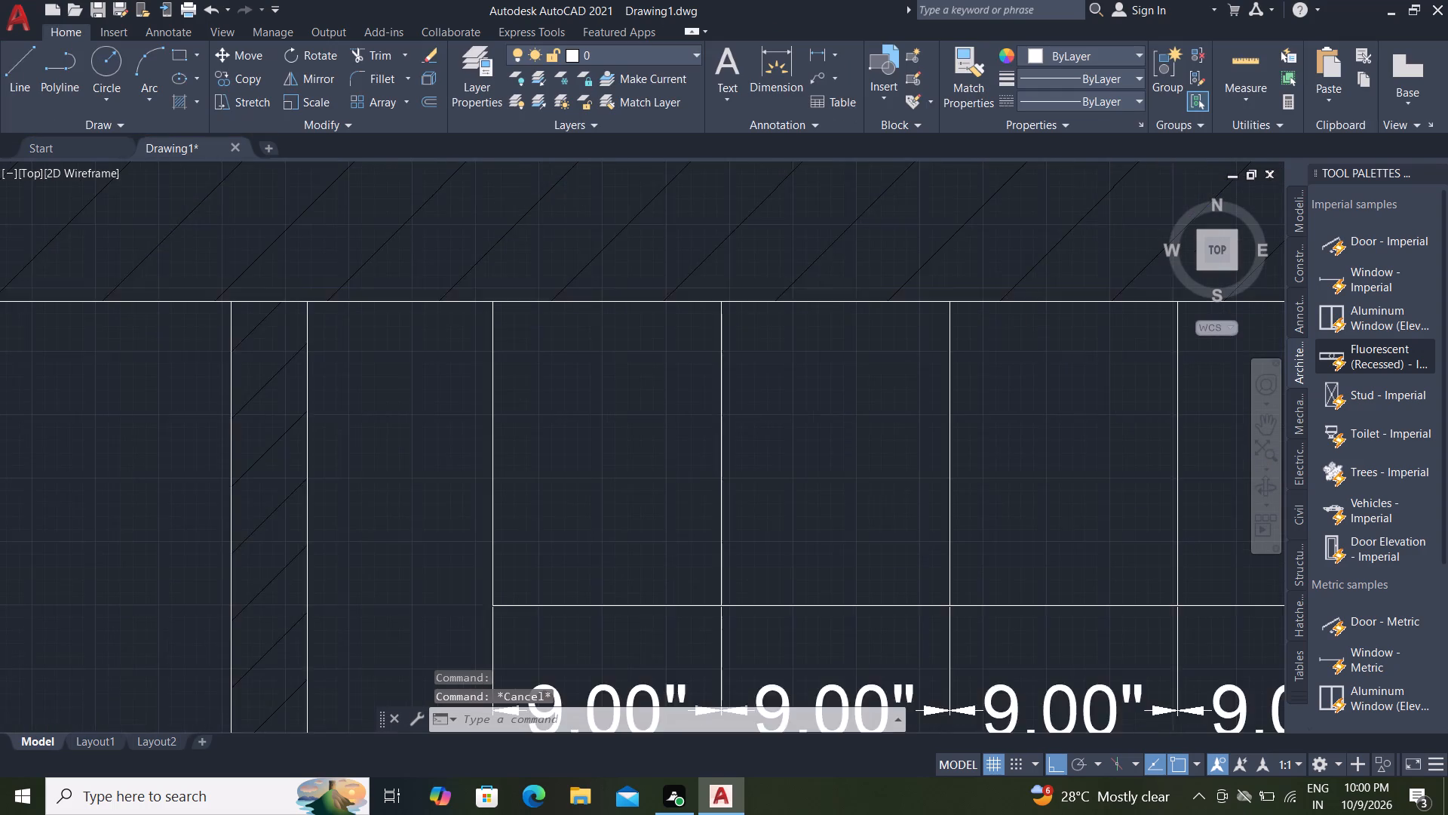
scroll(541, 201, up, 3)
scroll(541, 202, down, 7)
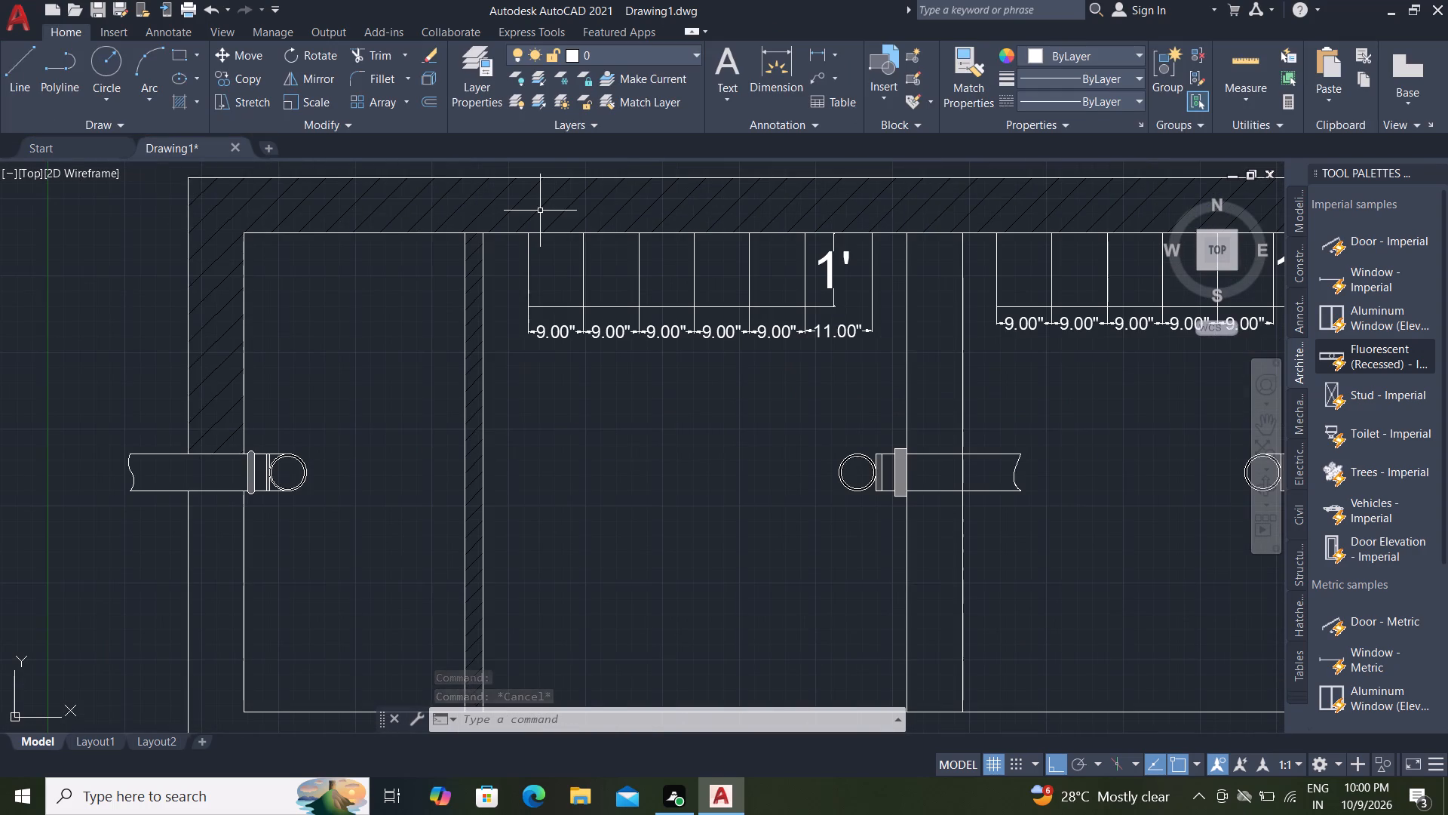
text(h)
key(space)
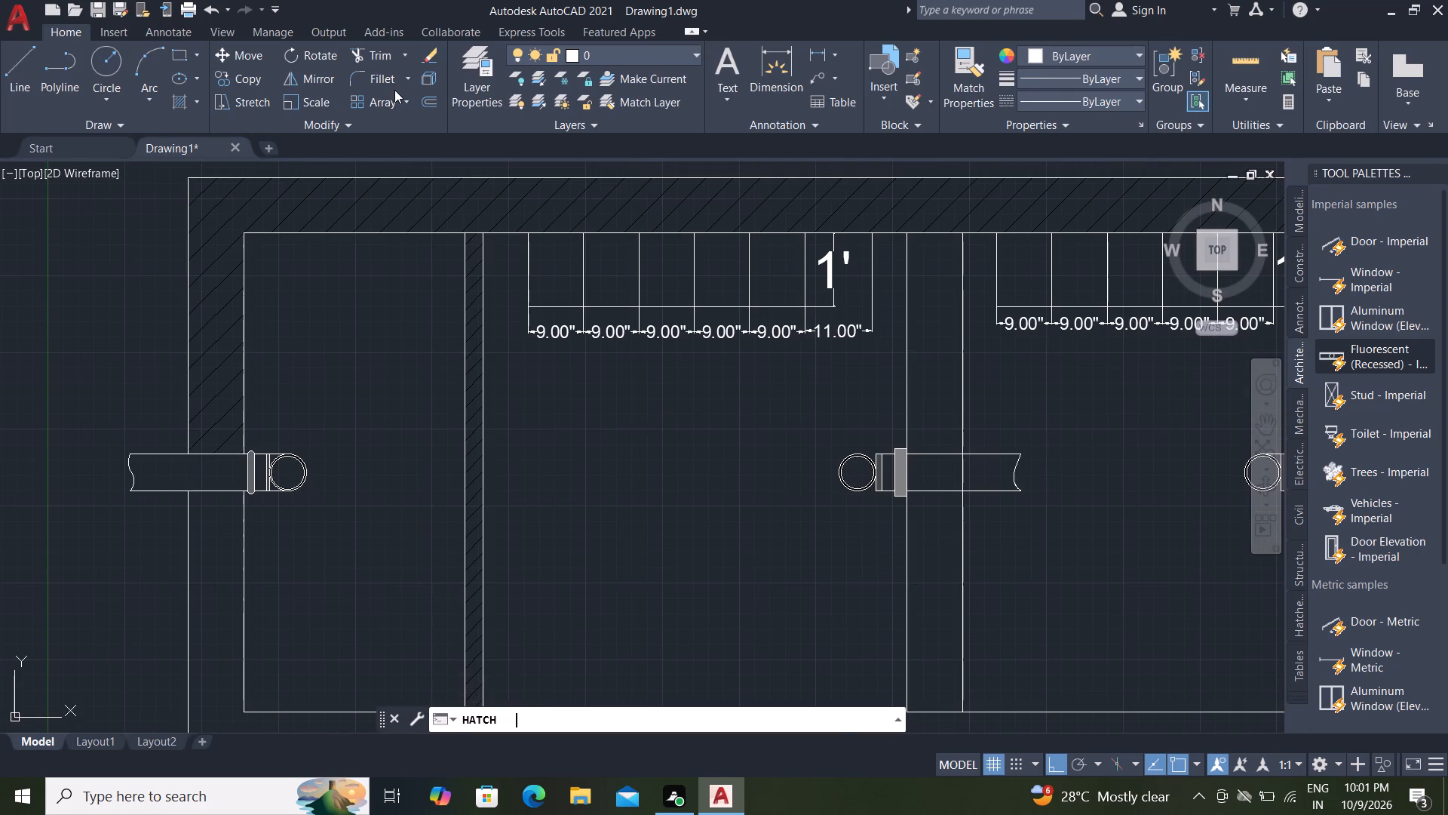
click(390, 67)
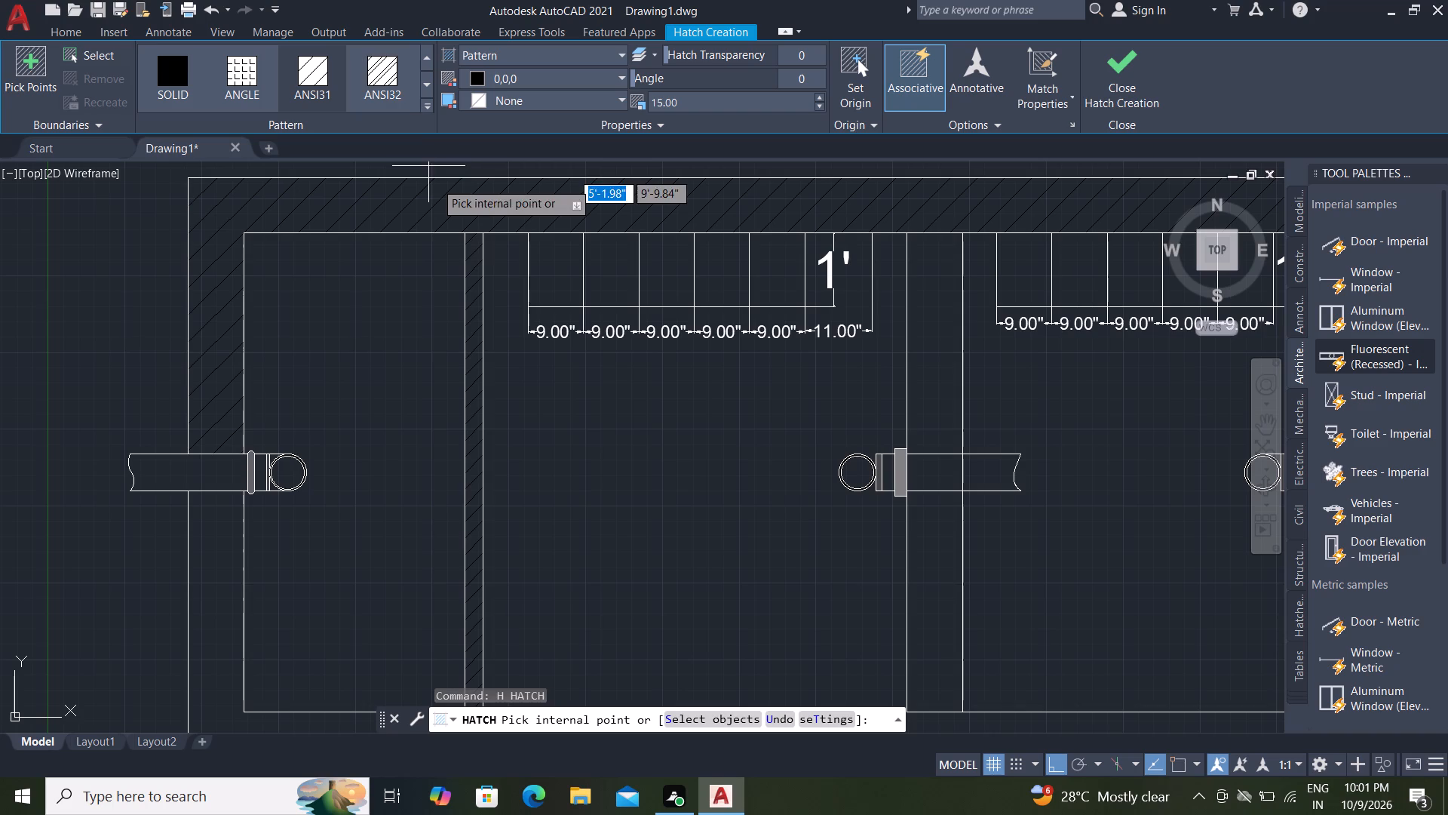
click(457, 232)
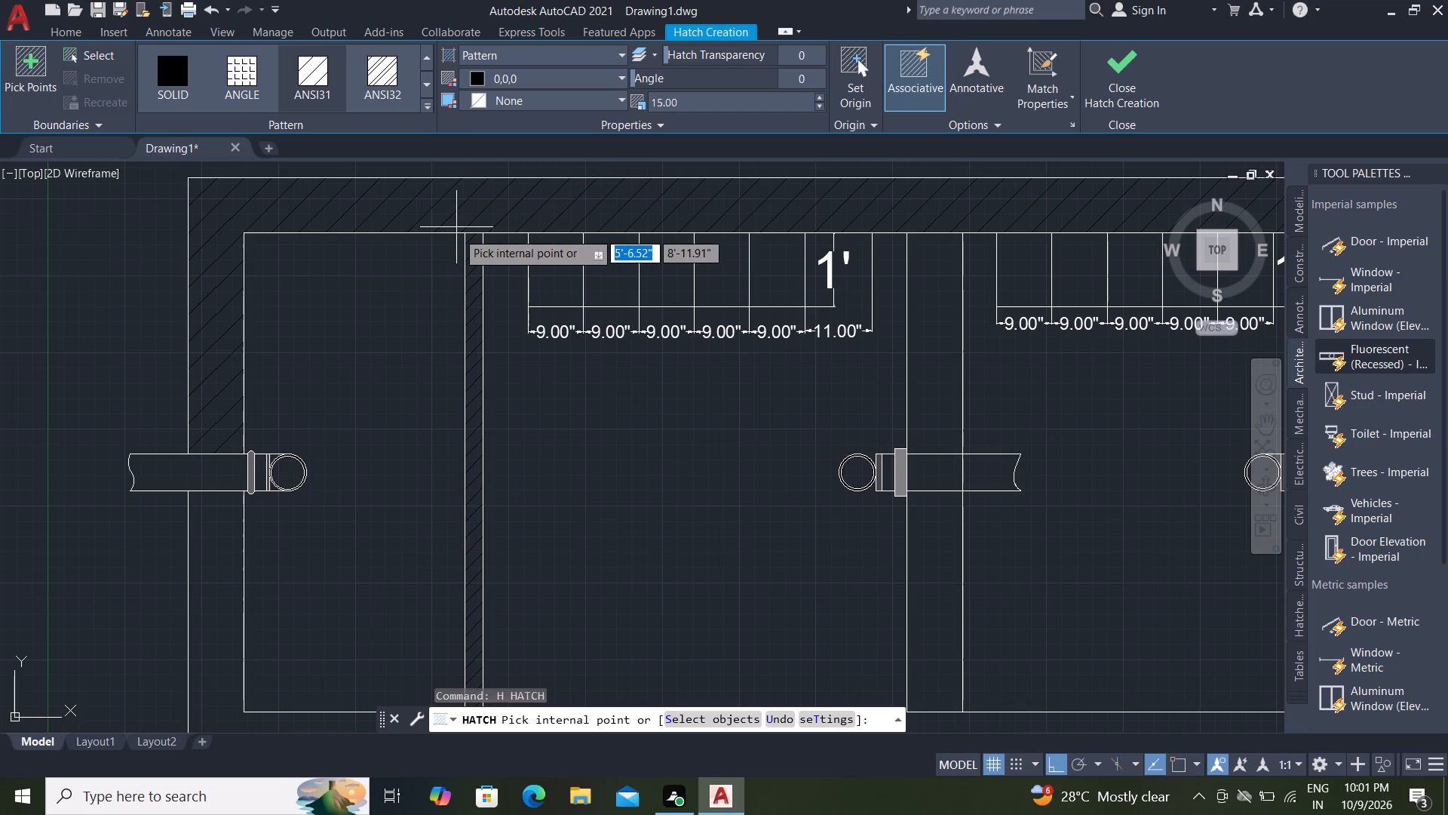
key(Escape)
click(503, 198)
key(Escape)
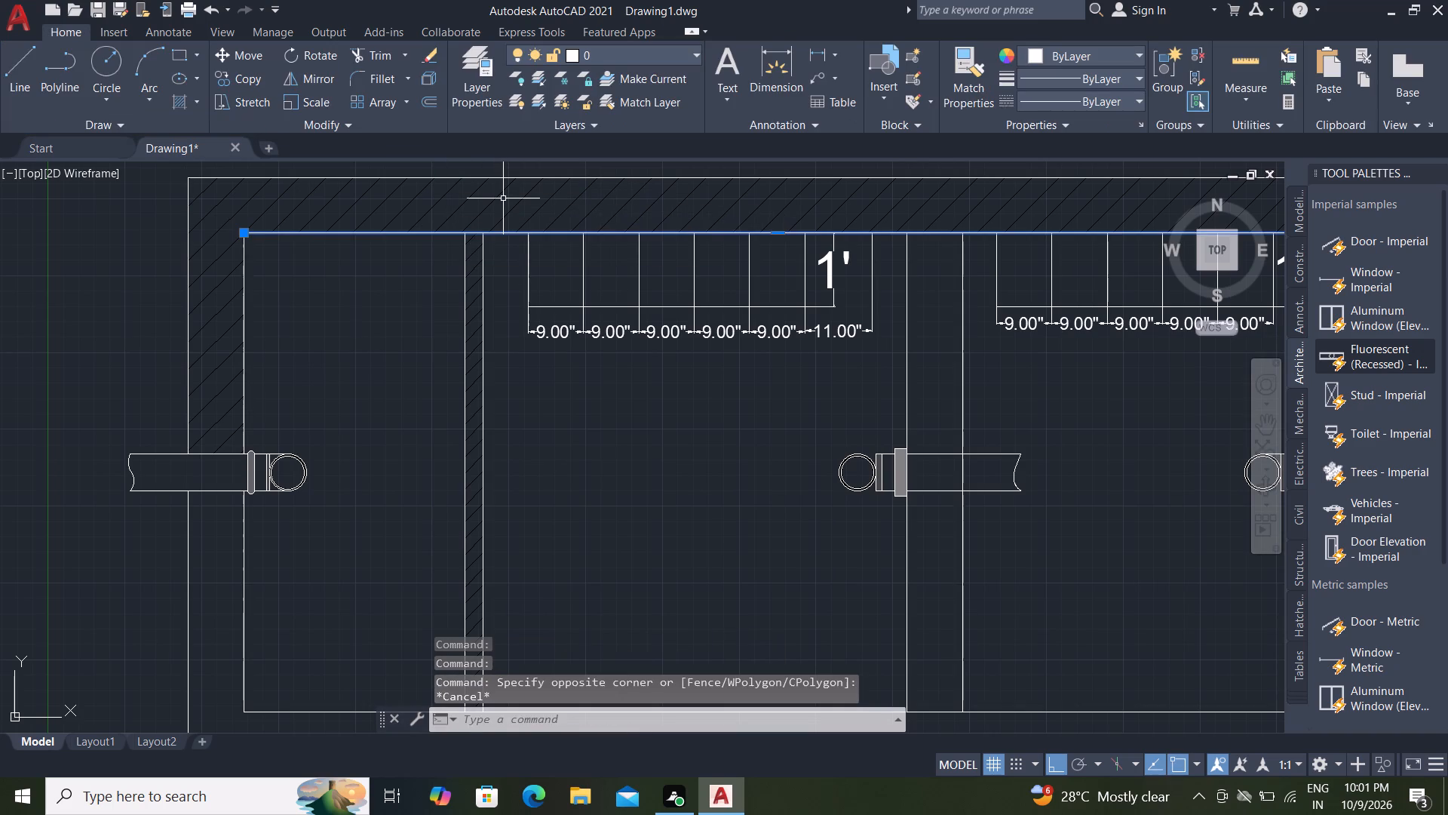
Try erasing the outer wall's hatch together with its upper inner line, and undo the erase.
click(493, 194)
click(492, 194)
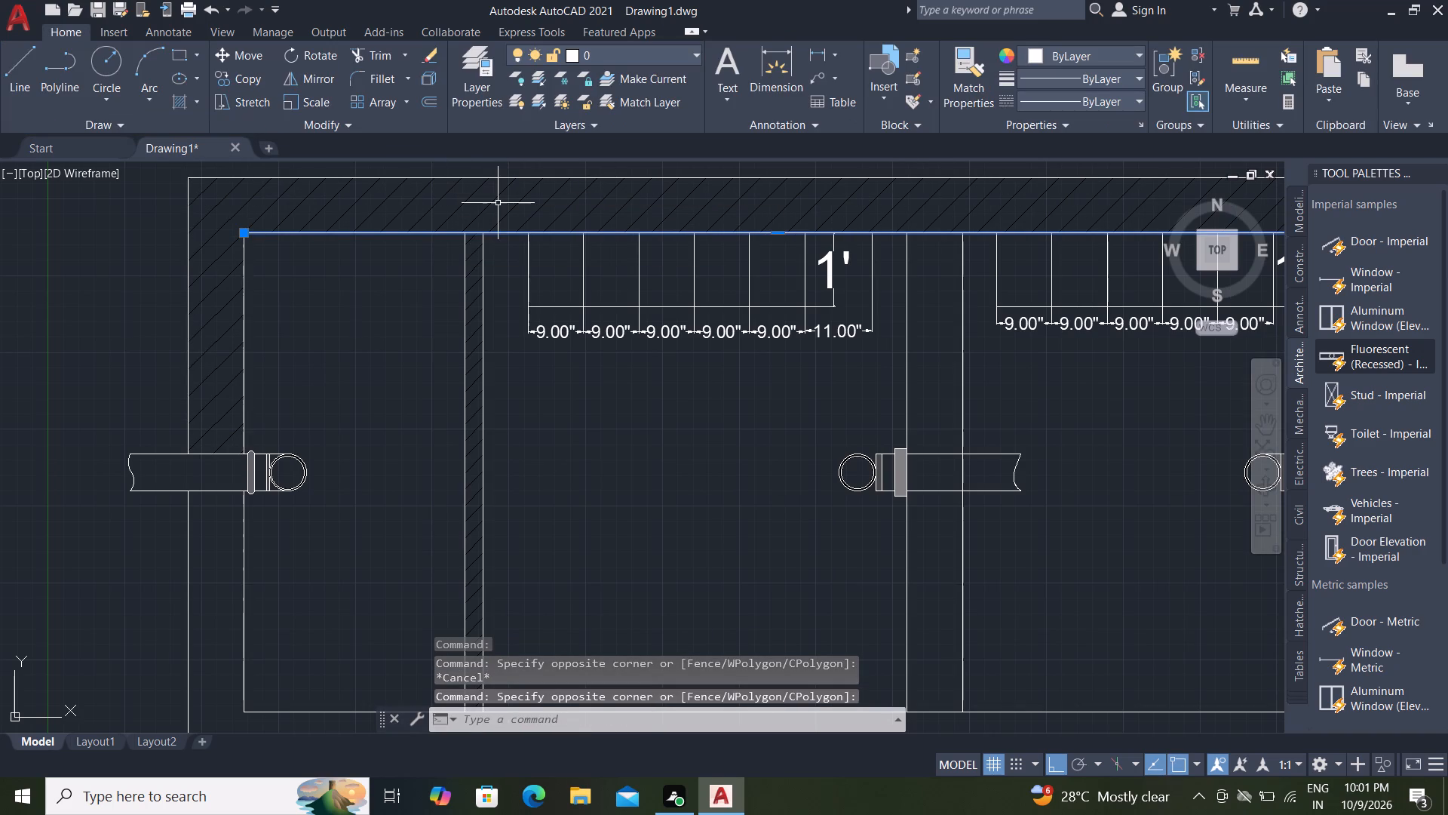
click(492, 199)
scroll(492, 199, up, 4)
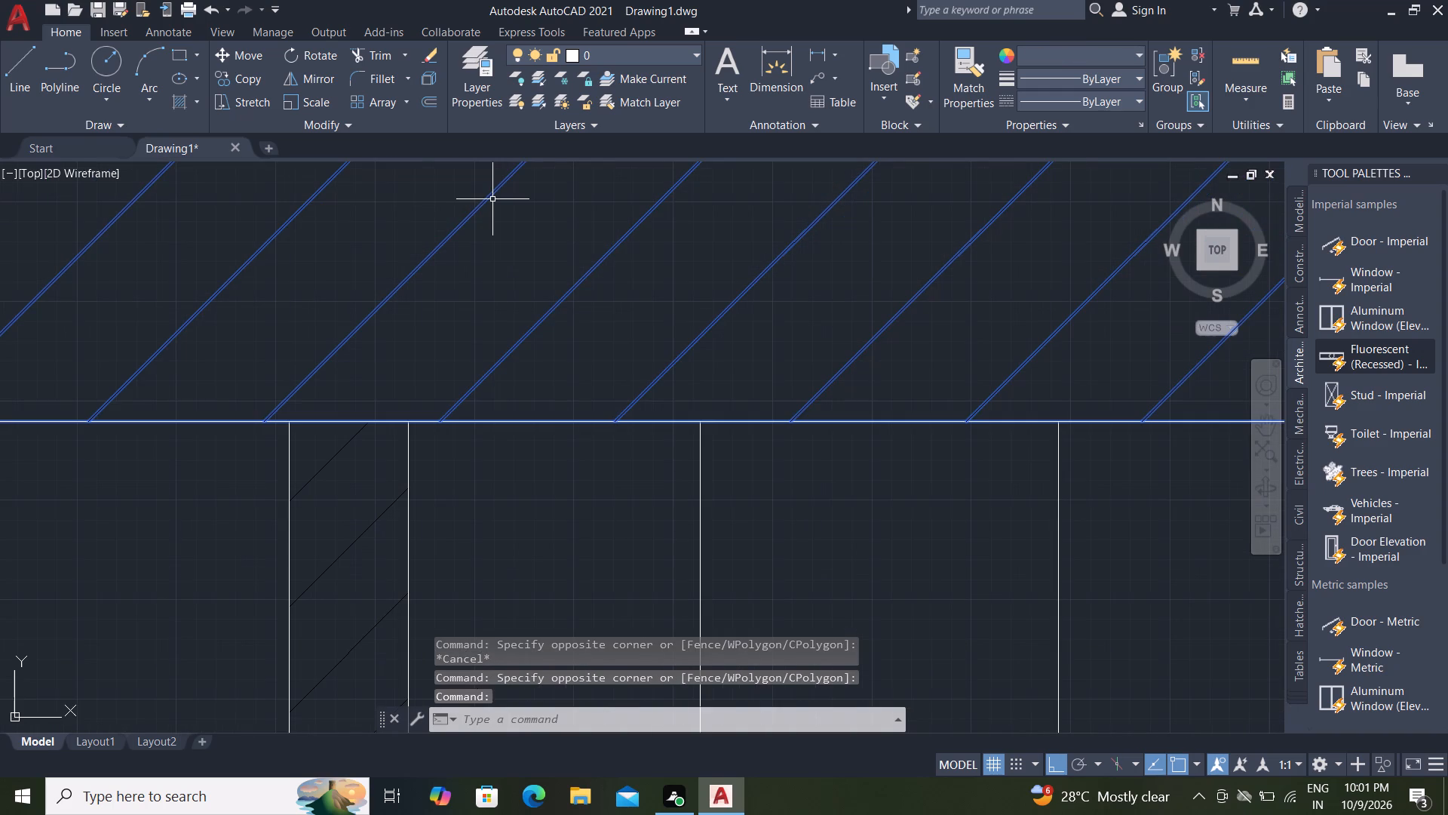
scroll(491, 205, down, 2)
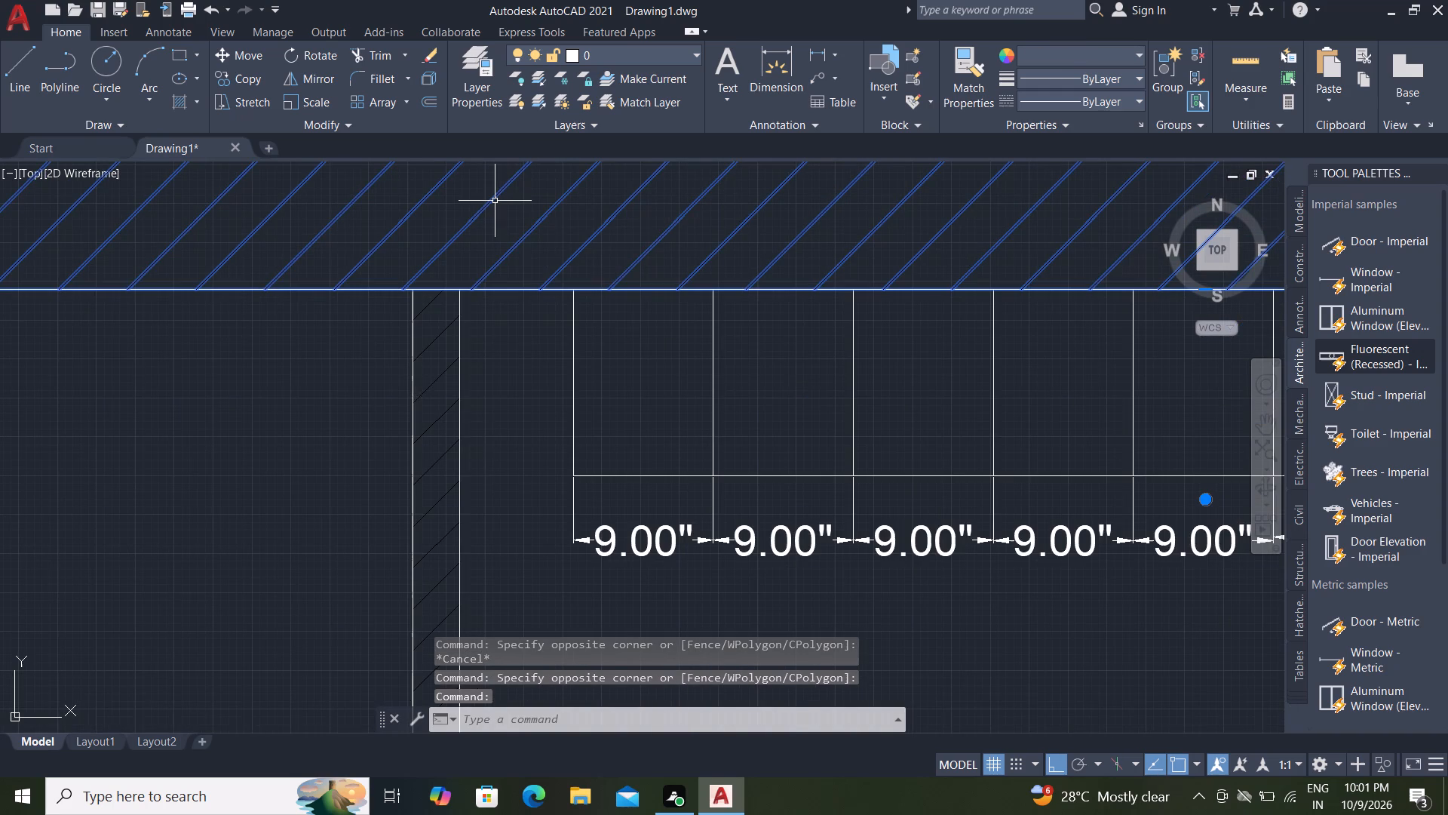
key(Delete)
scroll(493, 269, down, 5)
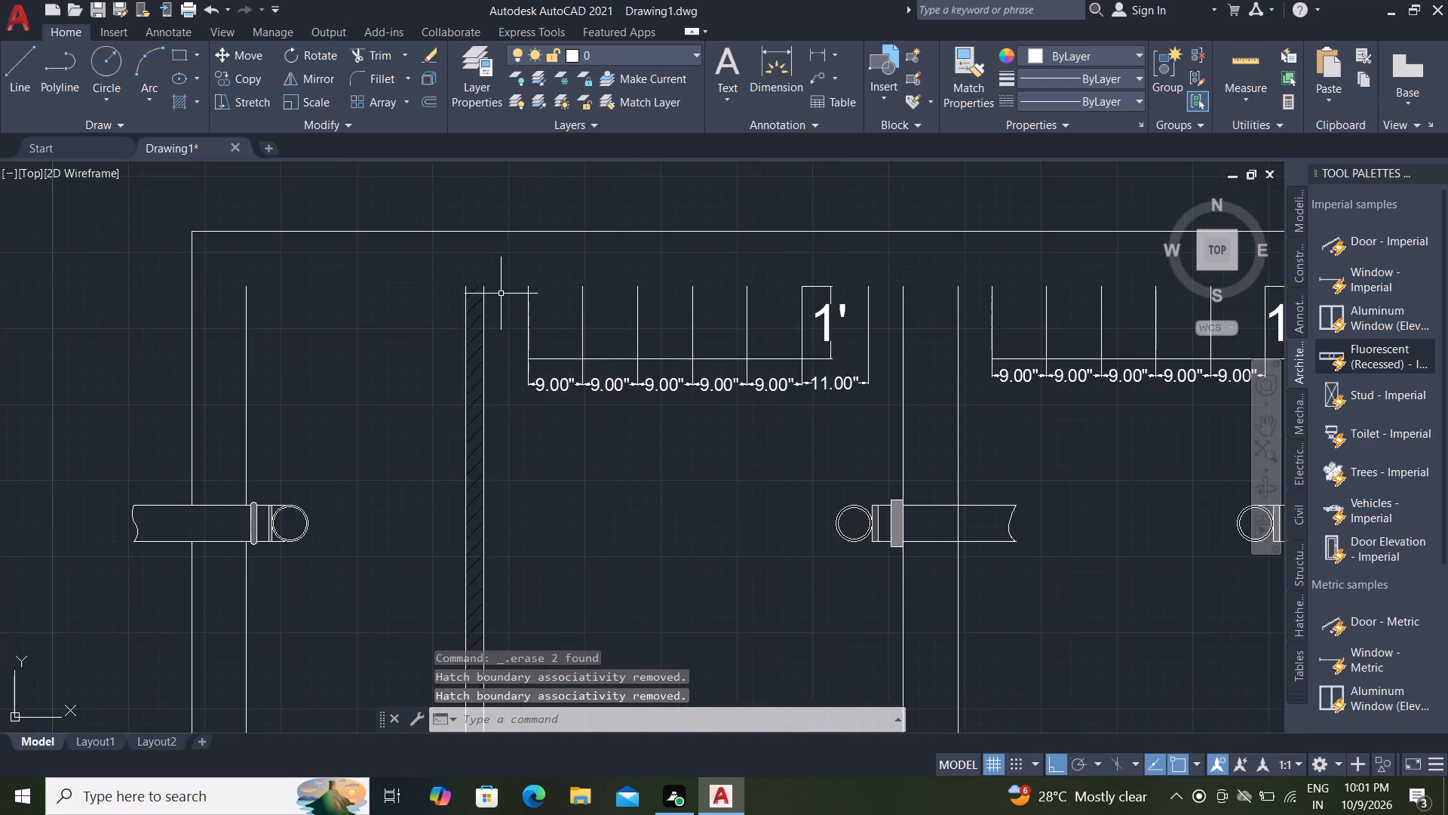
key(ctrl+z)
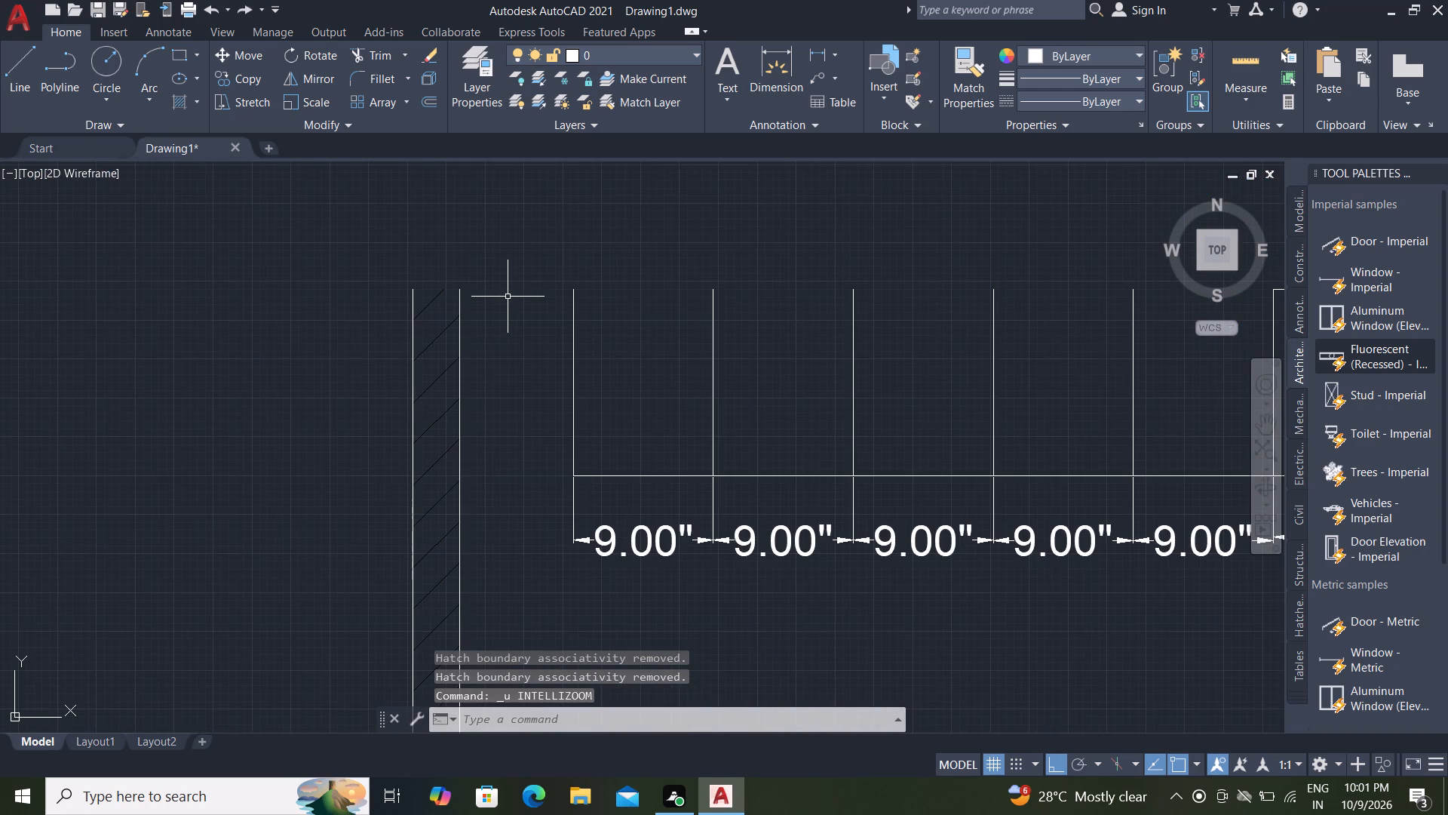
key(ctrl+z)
Erase the hatch of the outer wall above the inlet and outlet pipes.
scroll(500, 275, down, 2)
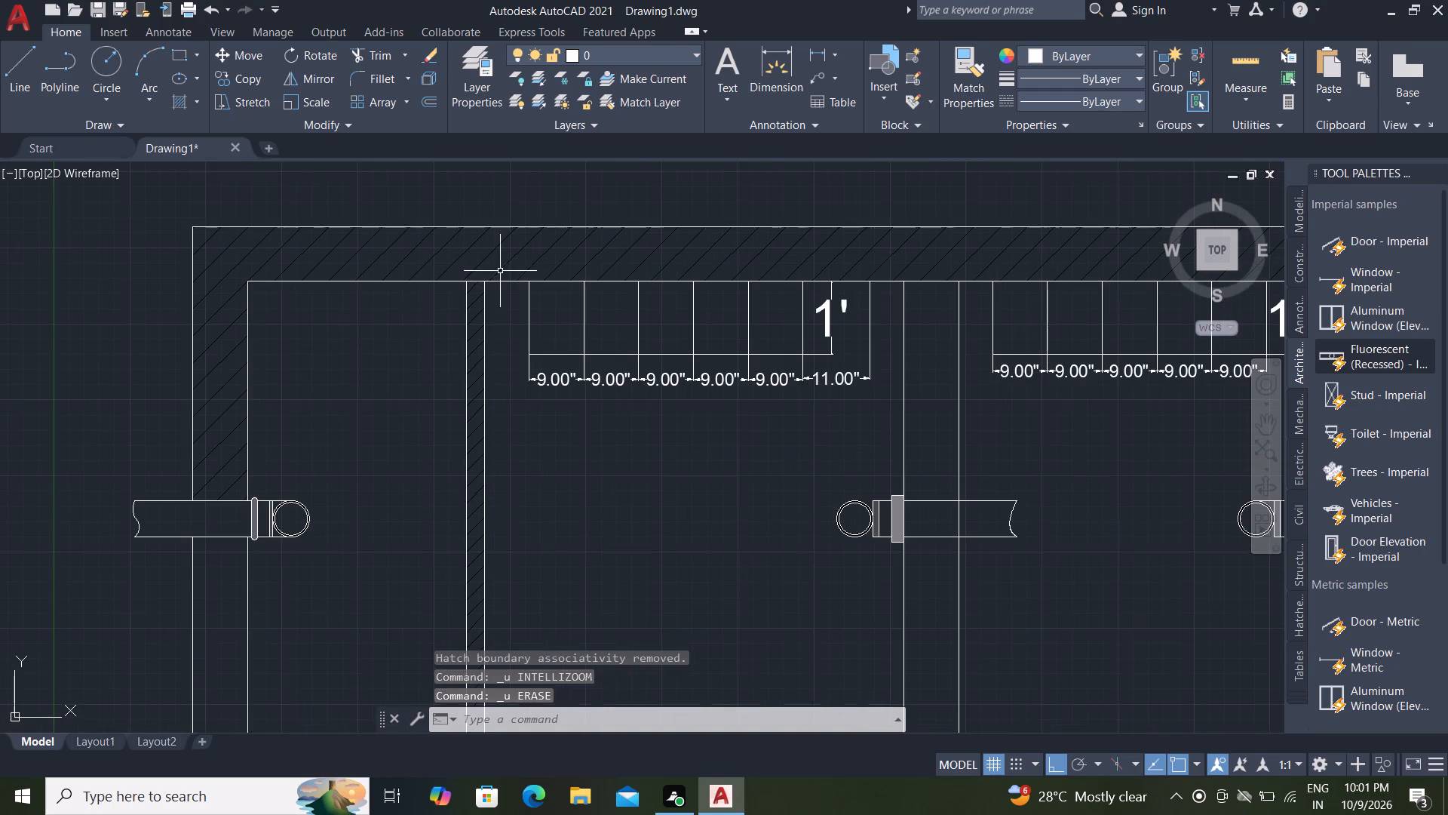
click(513, 262)
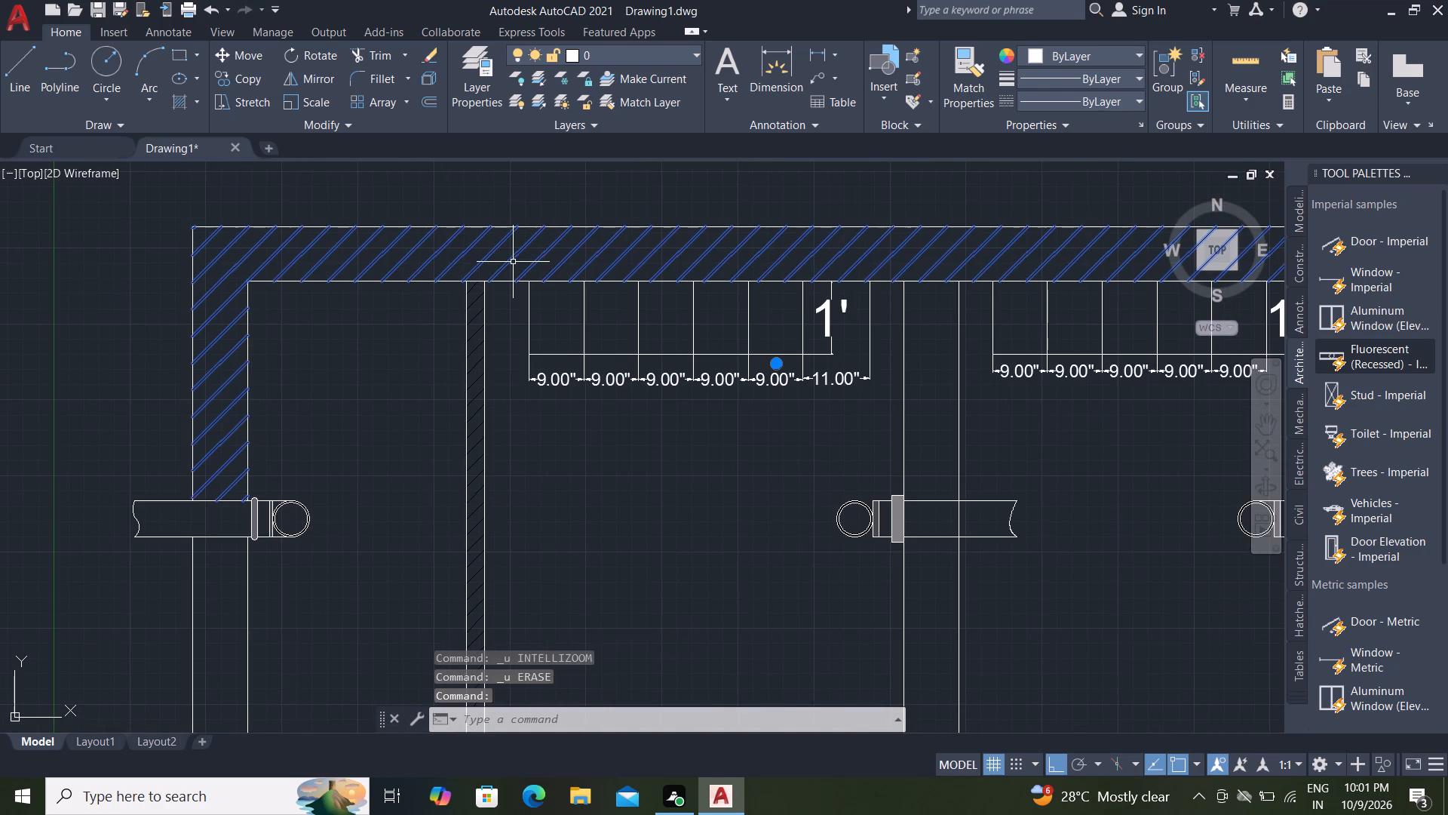
key(Delete)
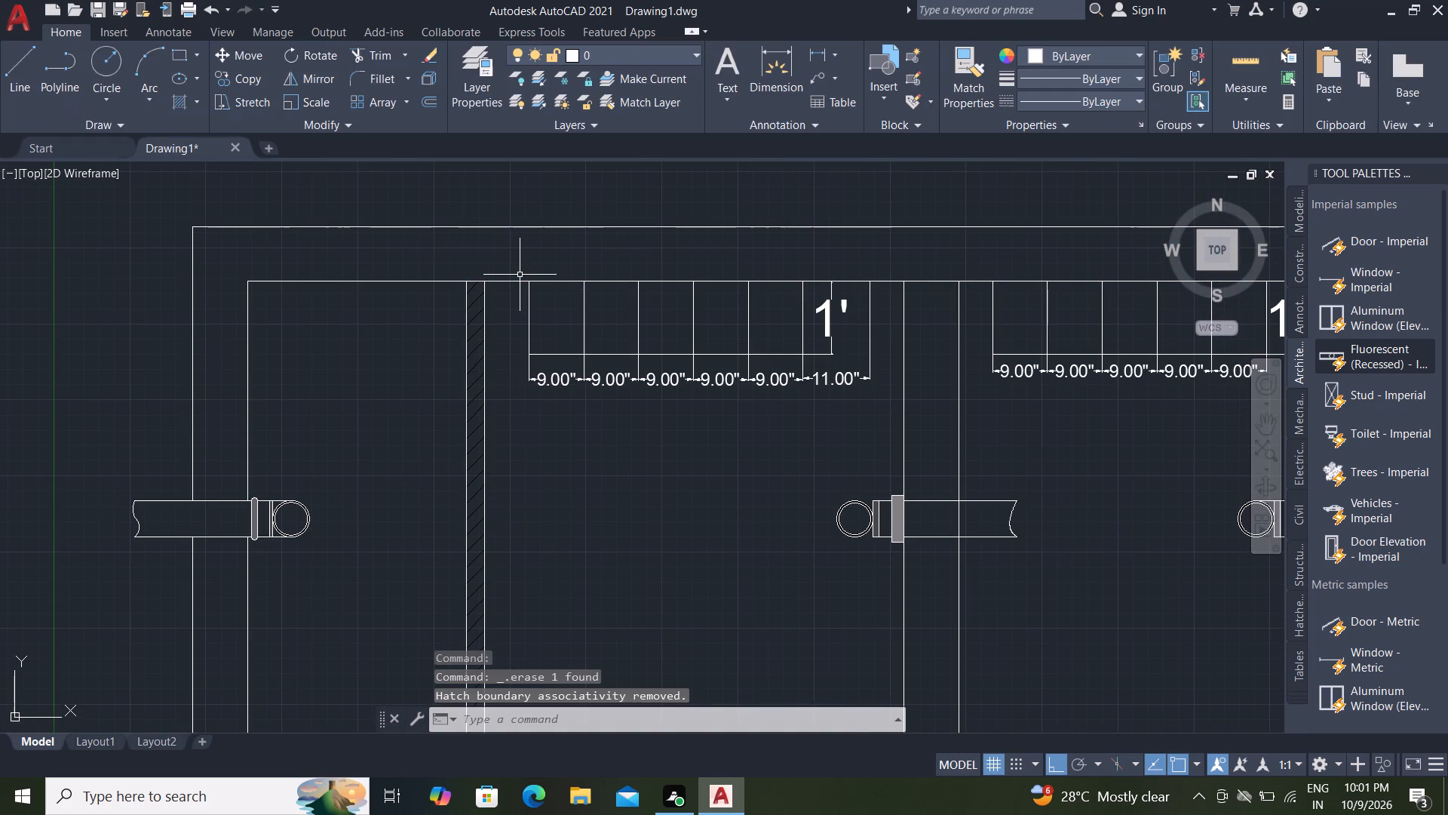
Hatch the outer wall above and below the inlet and outlet pipes with the ANSI32 pattern at scale 15.
text(h)
key(space)
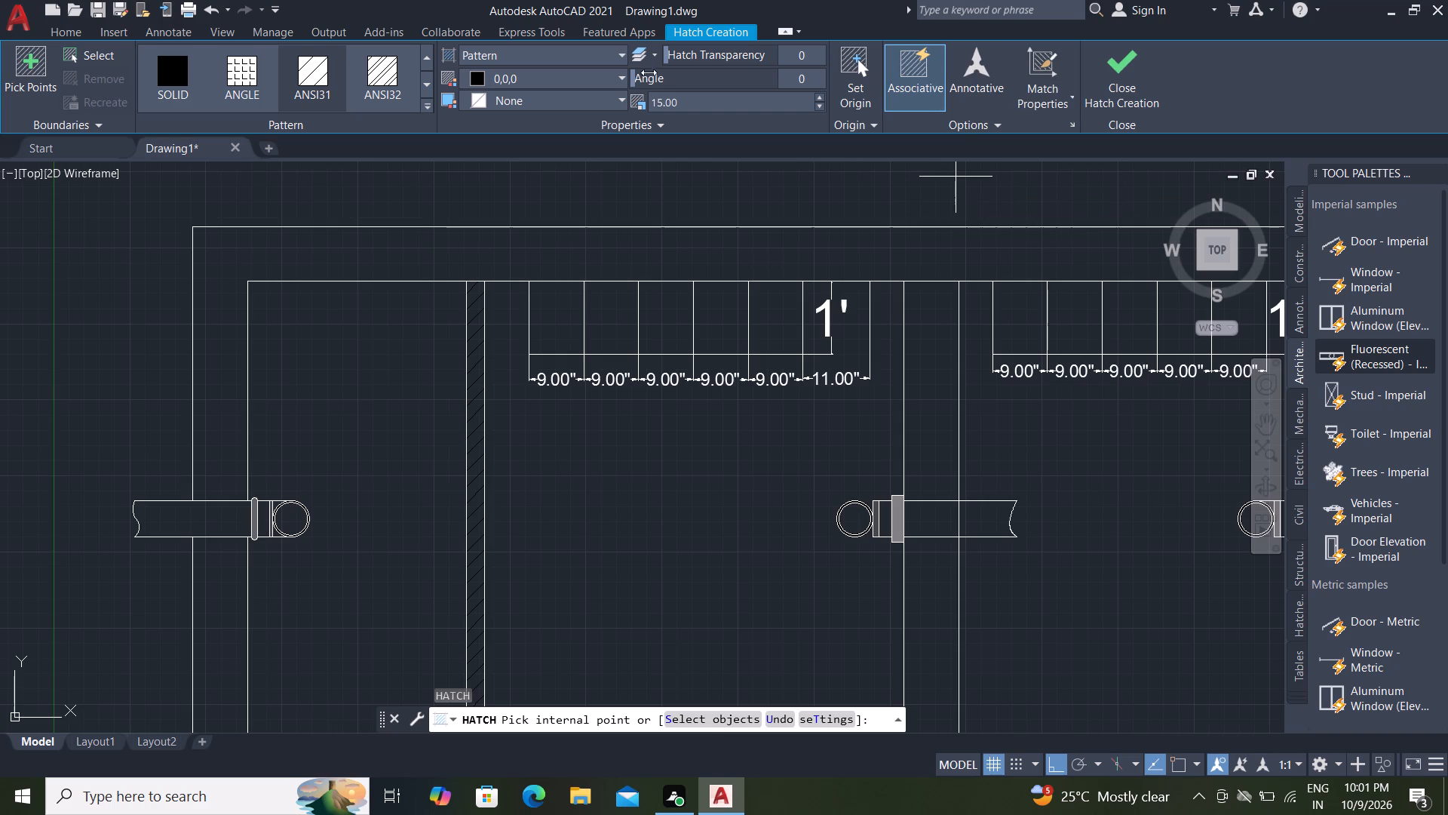
click(379, 65)
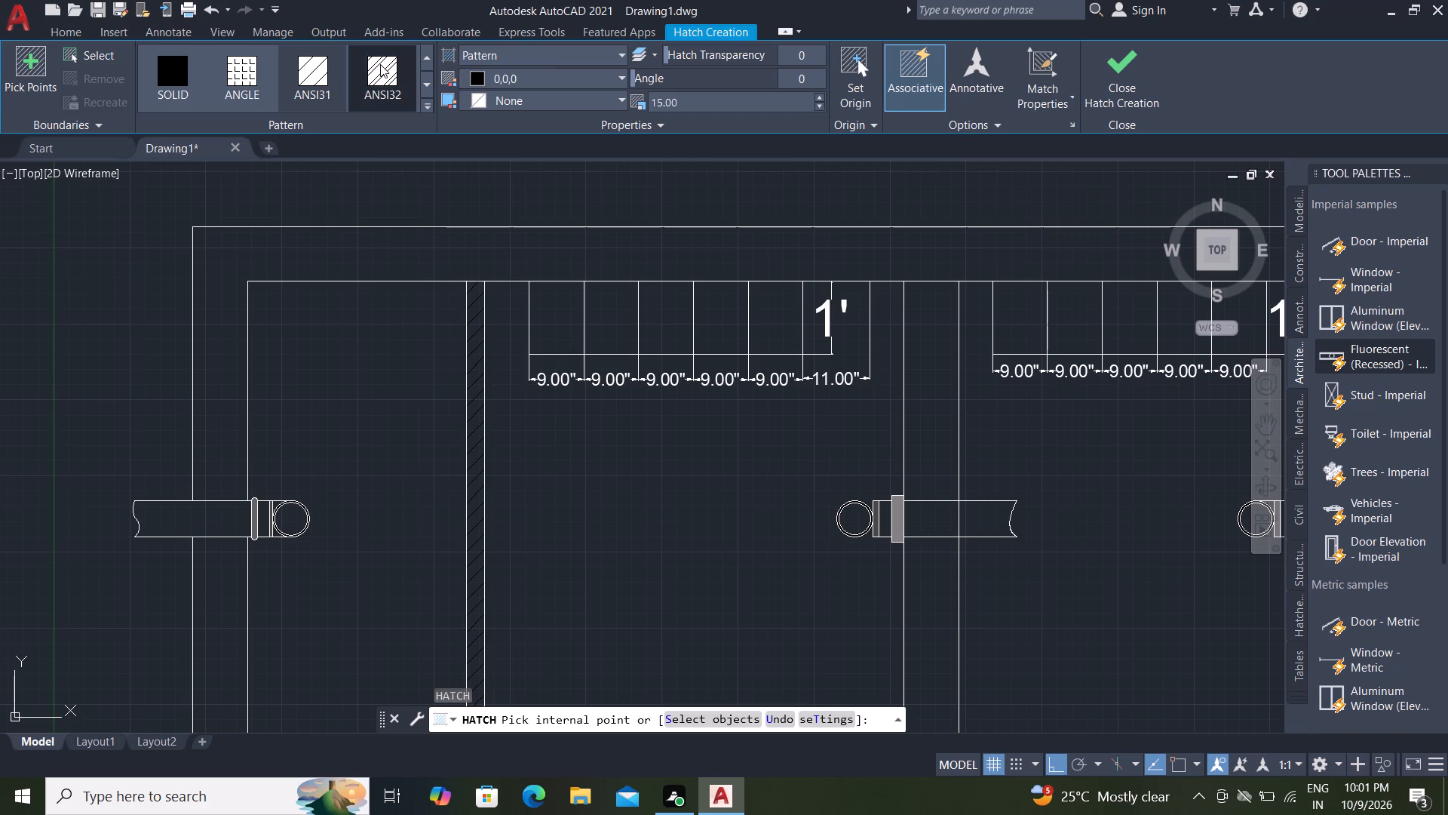
click(557, 255)
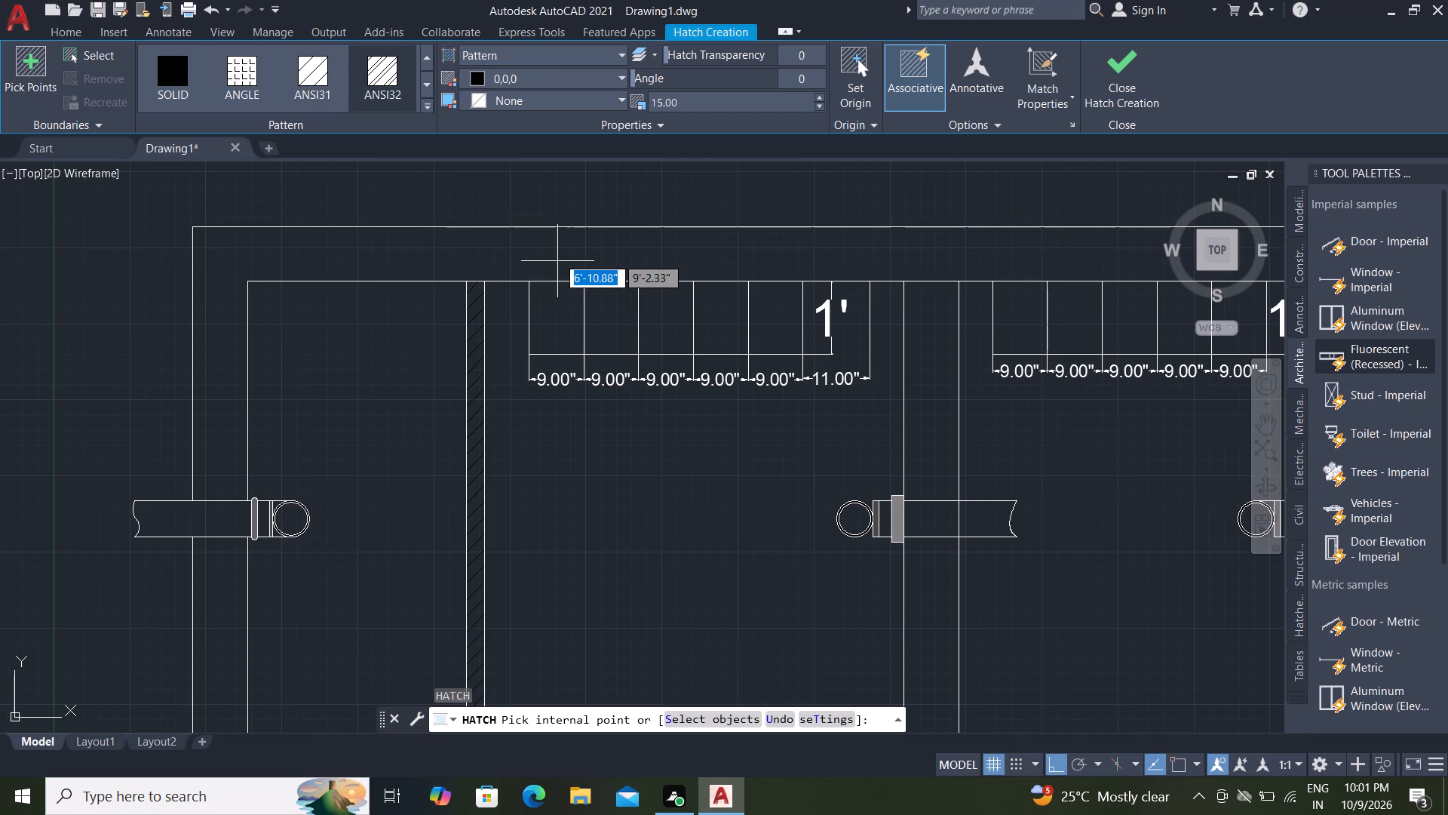
scroll(523, 247, down, 3)
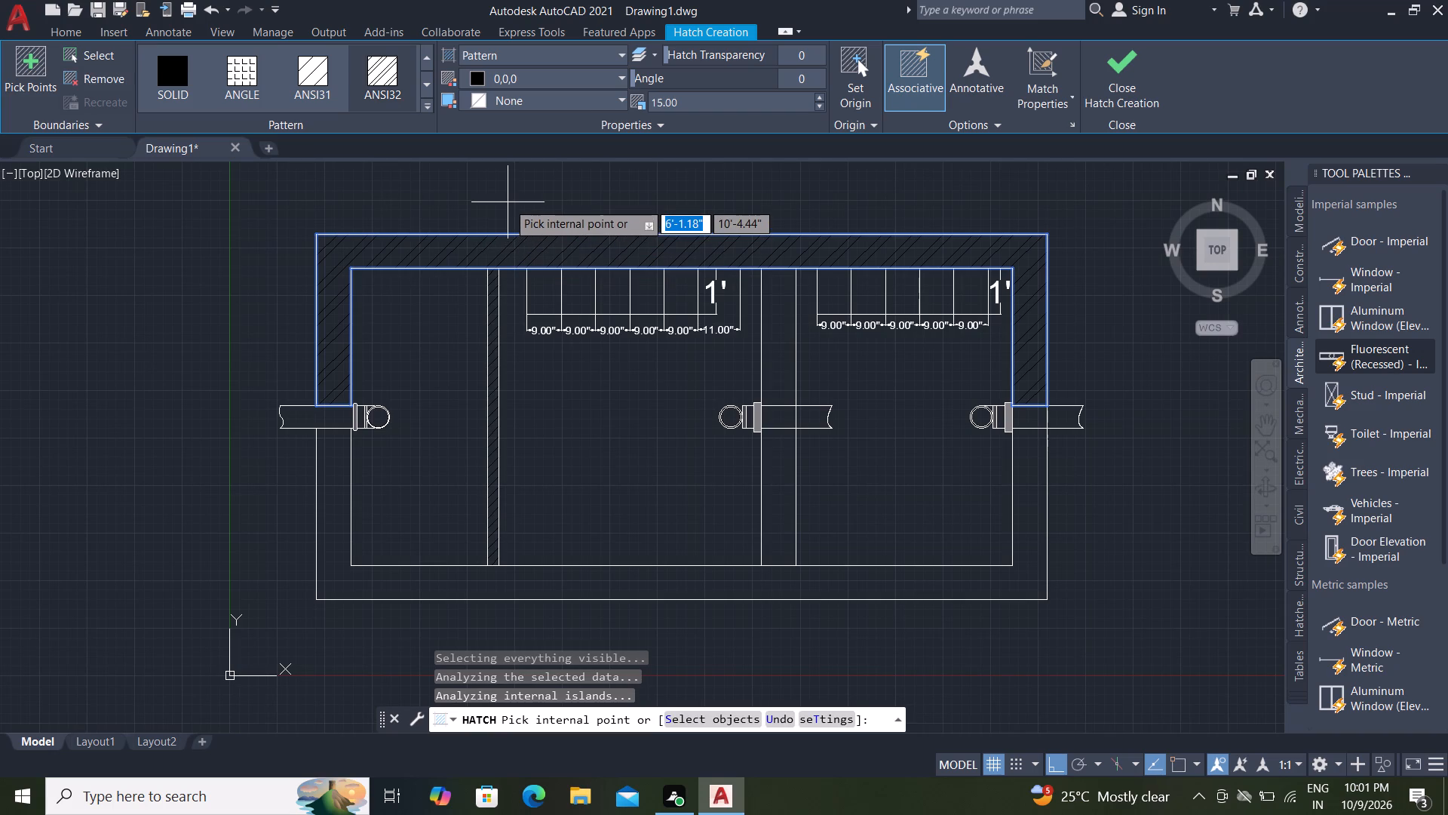
click(494, 577)
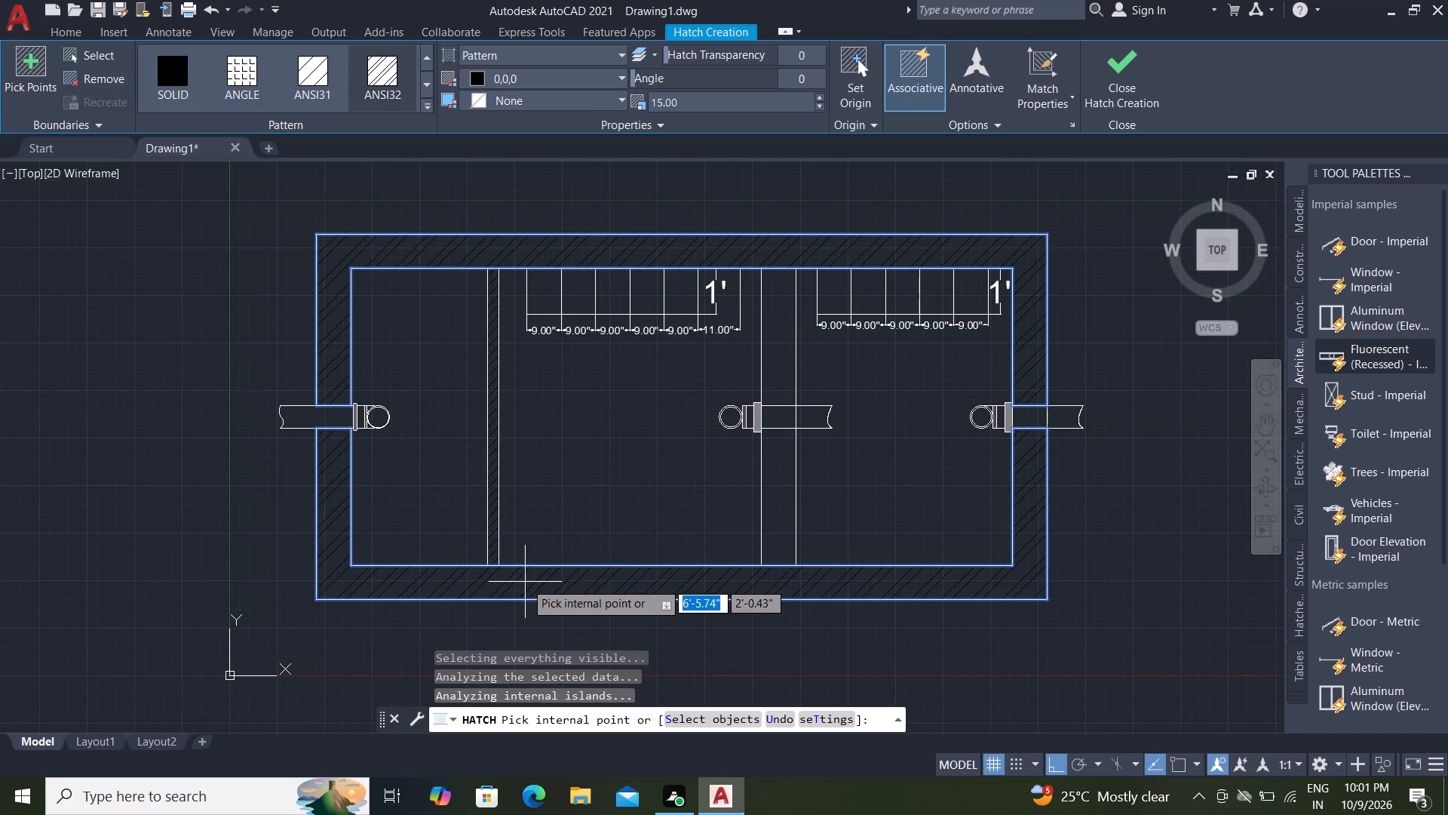
key(Escape)
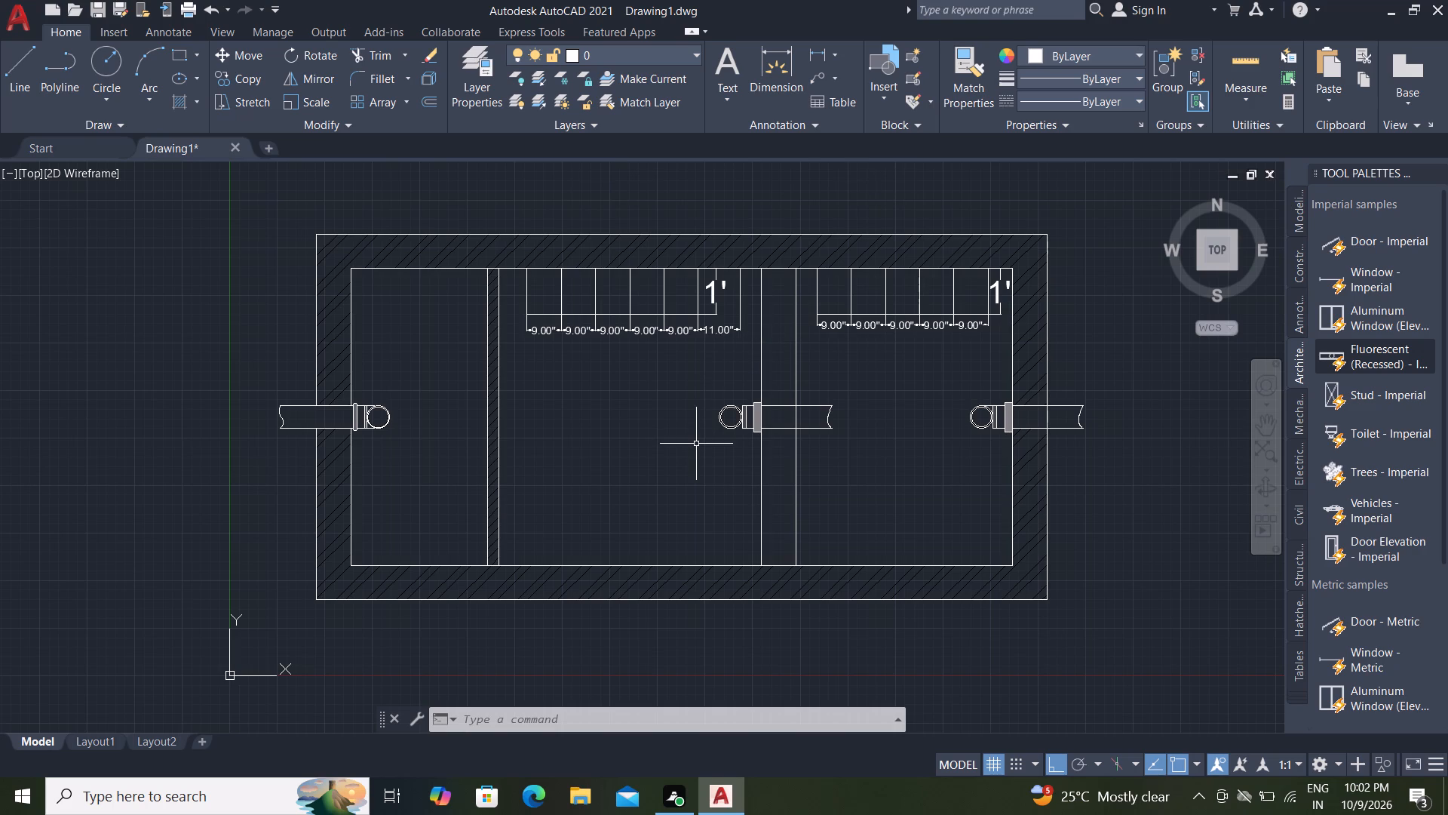
Draw a horizontal line about 16' long above the plan, spanning the full width of the outer wall.
middle_drag(686, 446, 602, 481)
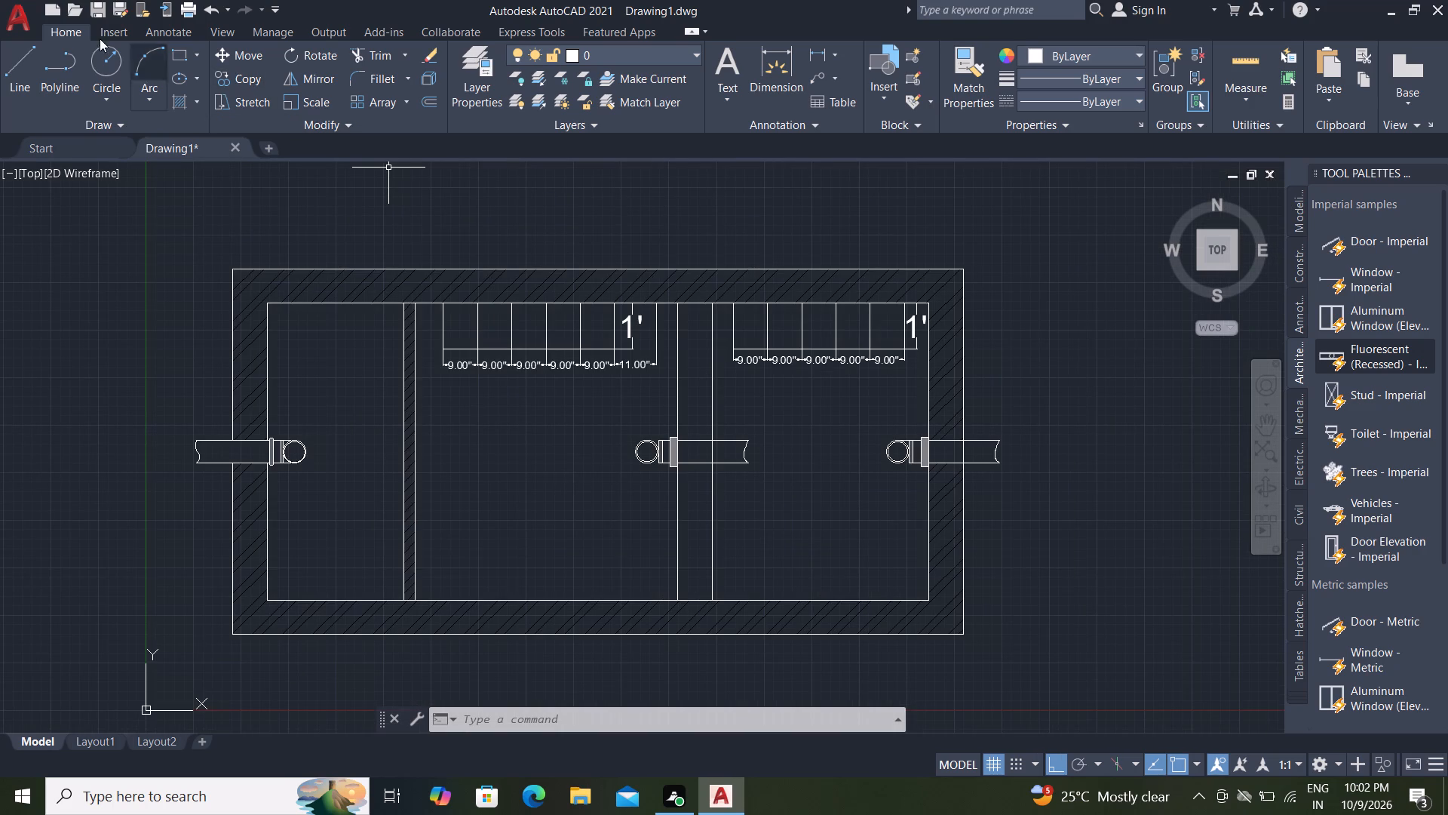
click(28, 50)
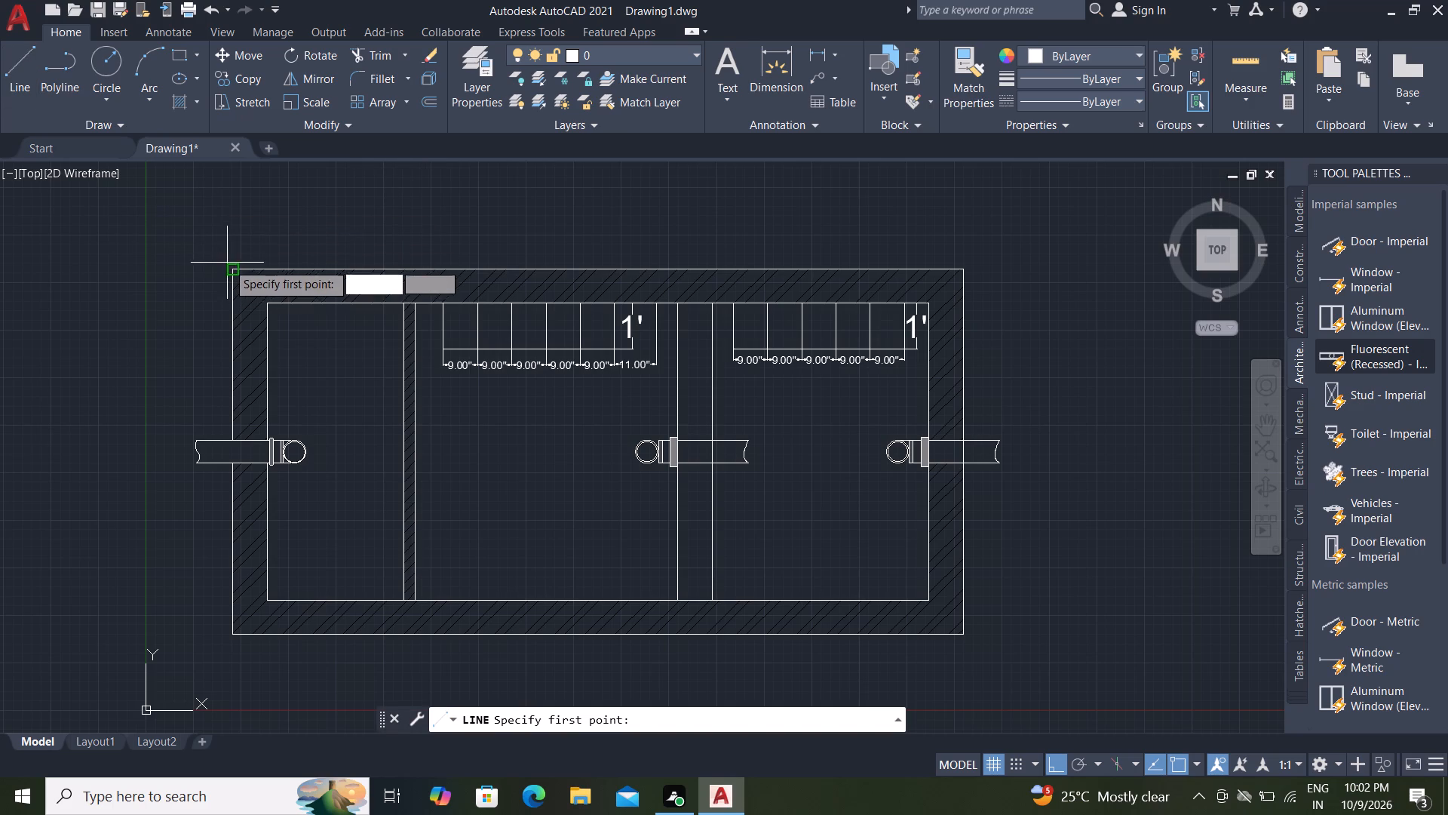
click(232, 232)
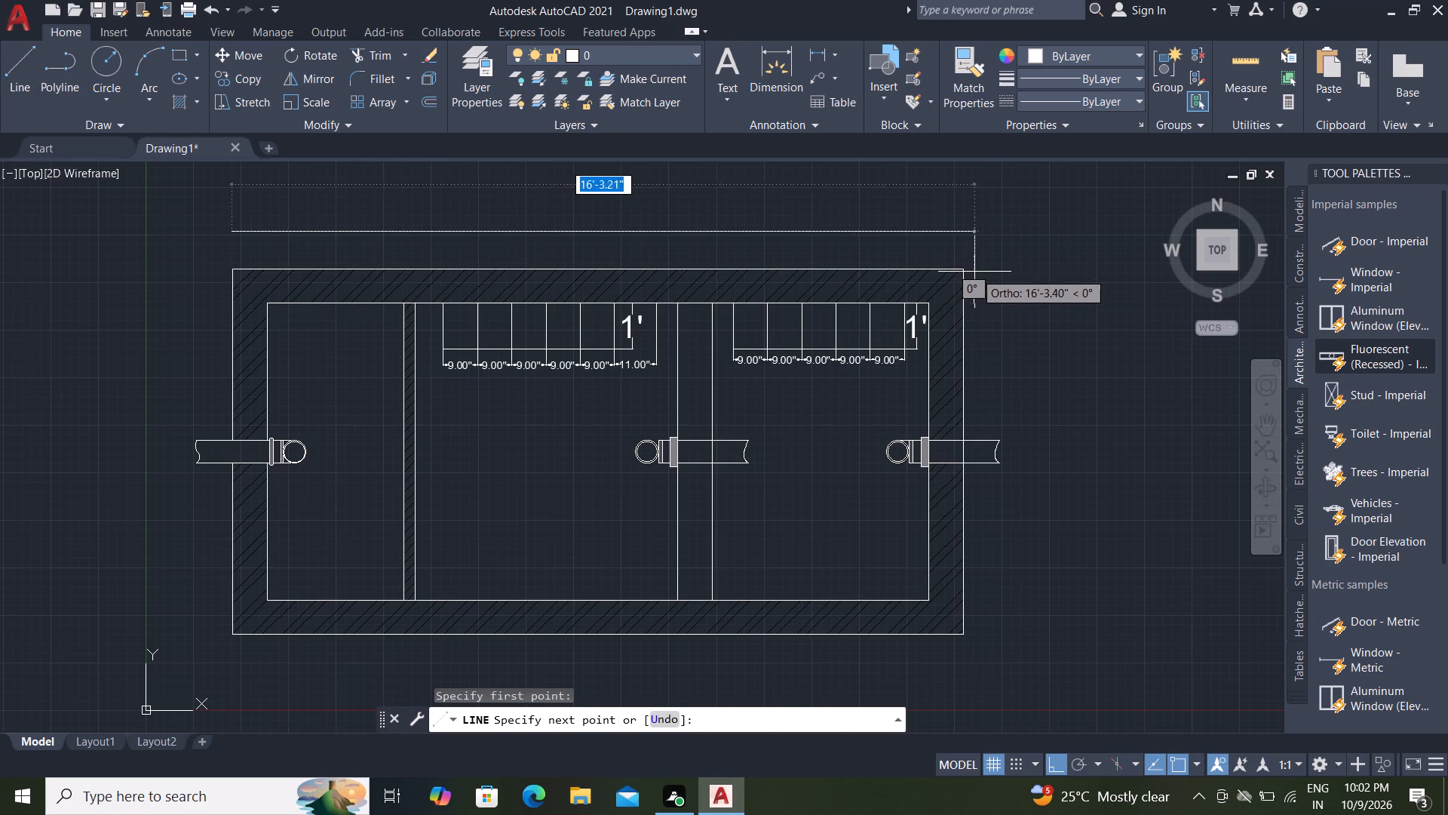
click(964, 230)
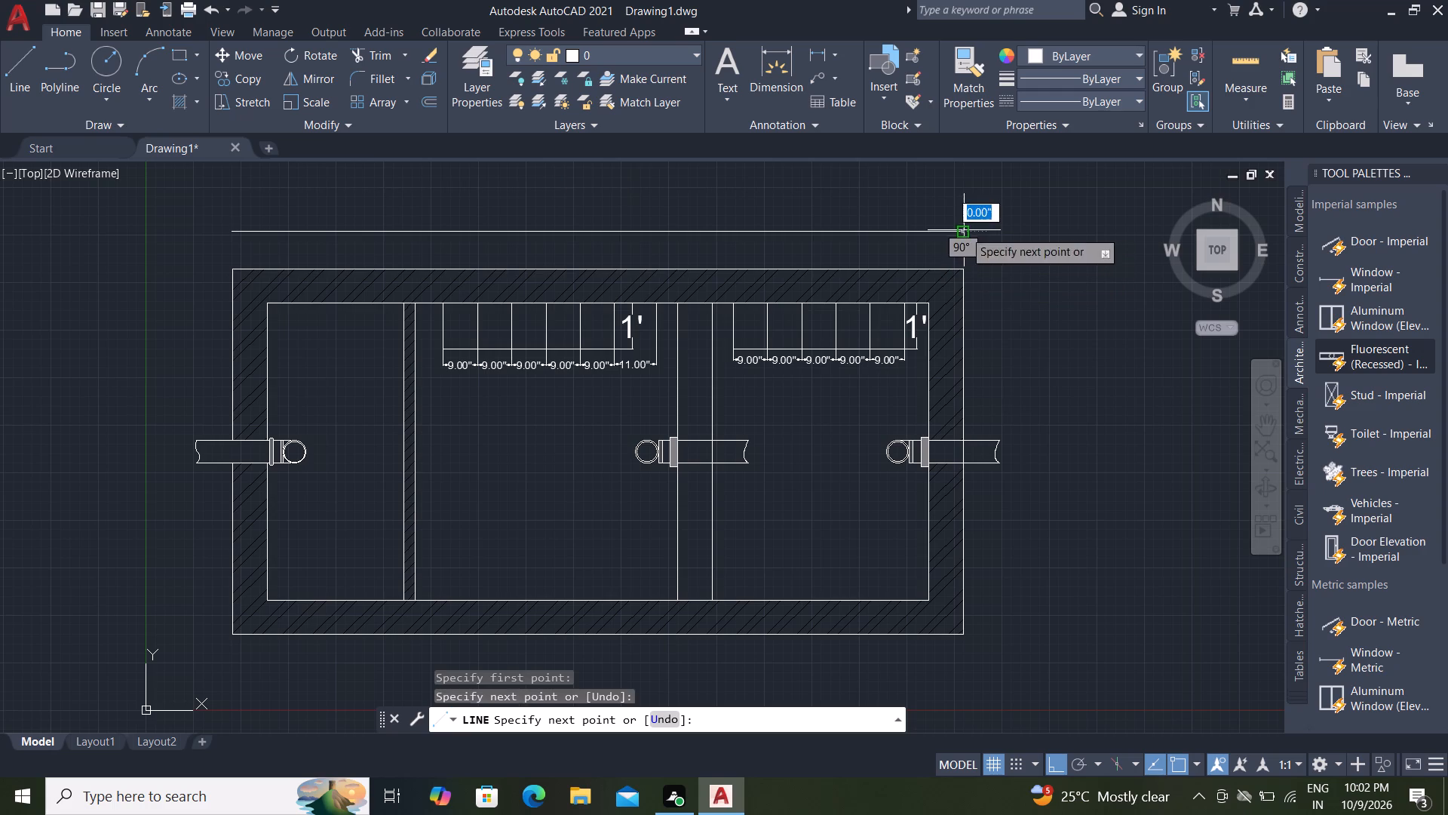
key(Escape)
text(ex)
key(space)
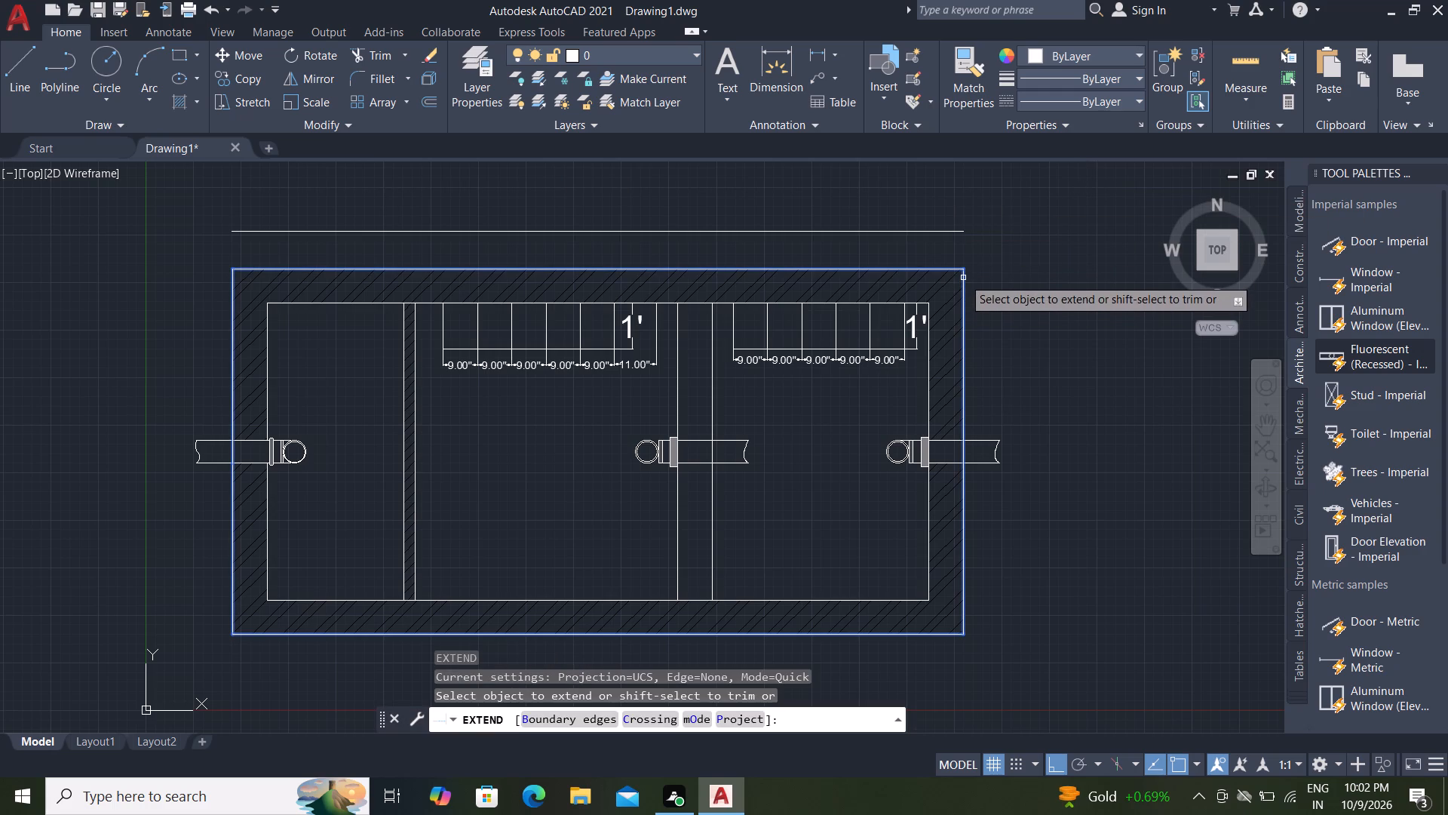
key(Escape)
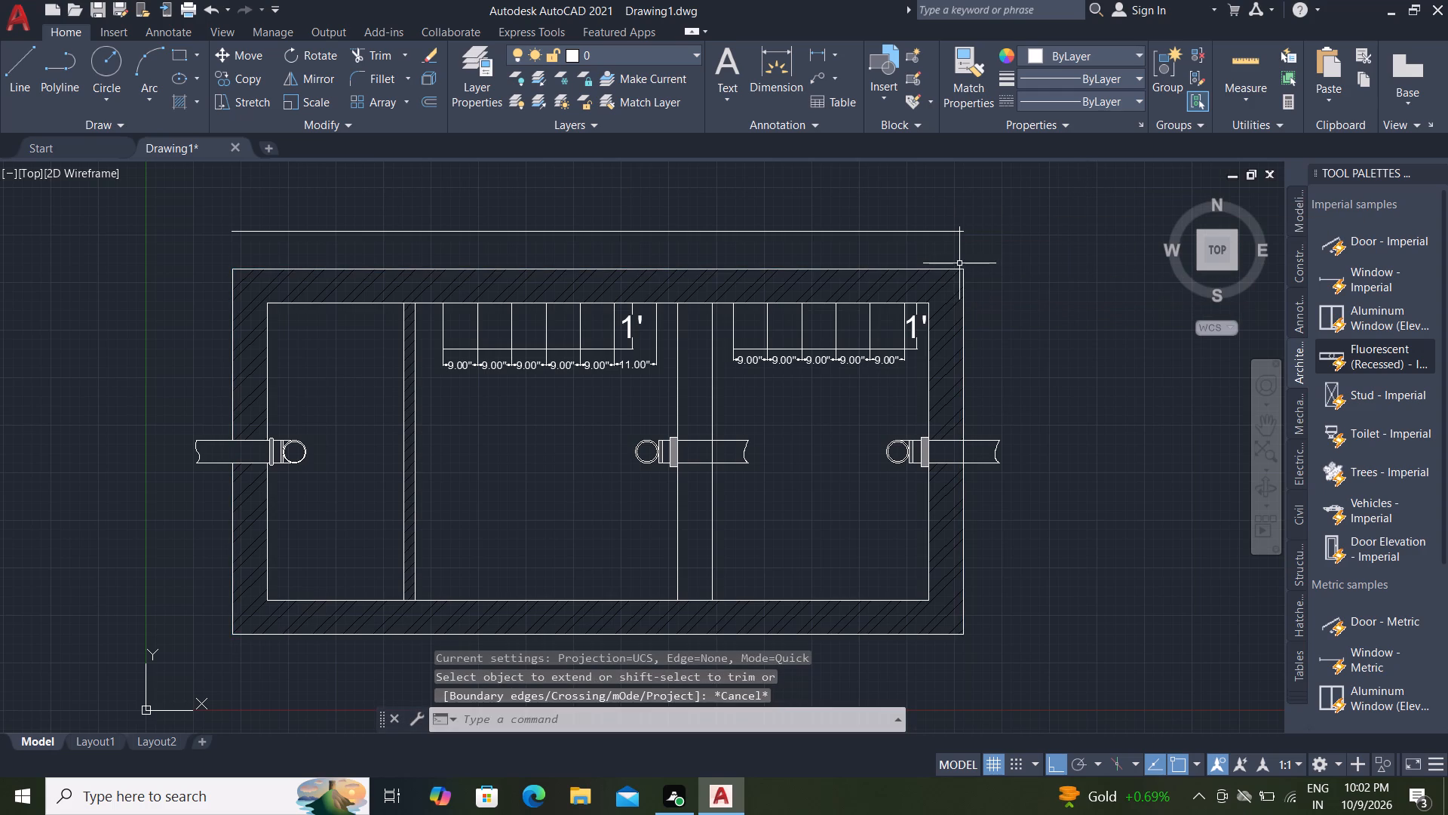
Draw a vertical line from the outer wall's upper-right corner to the end of the horizontal line above the plan.
key(l)
key(space)
click(965, 271)
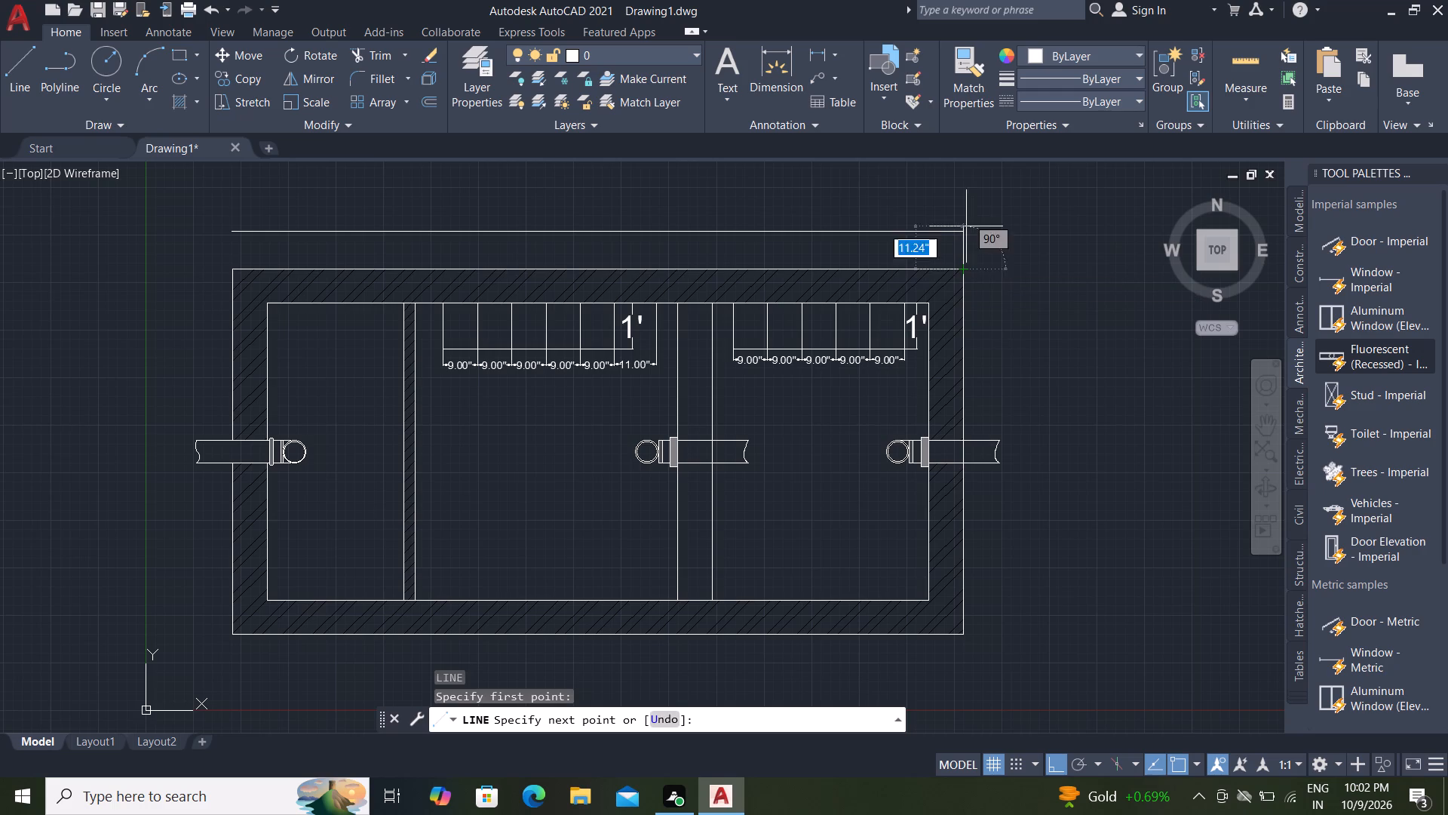
click(966, 226)
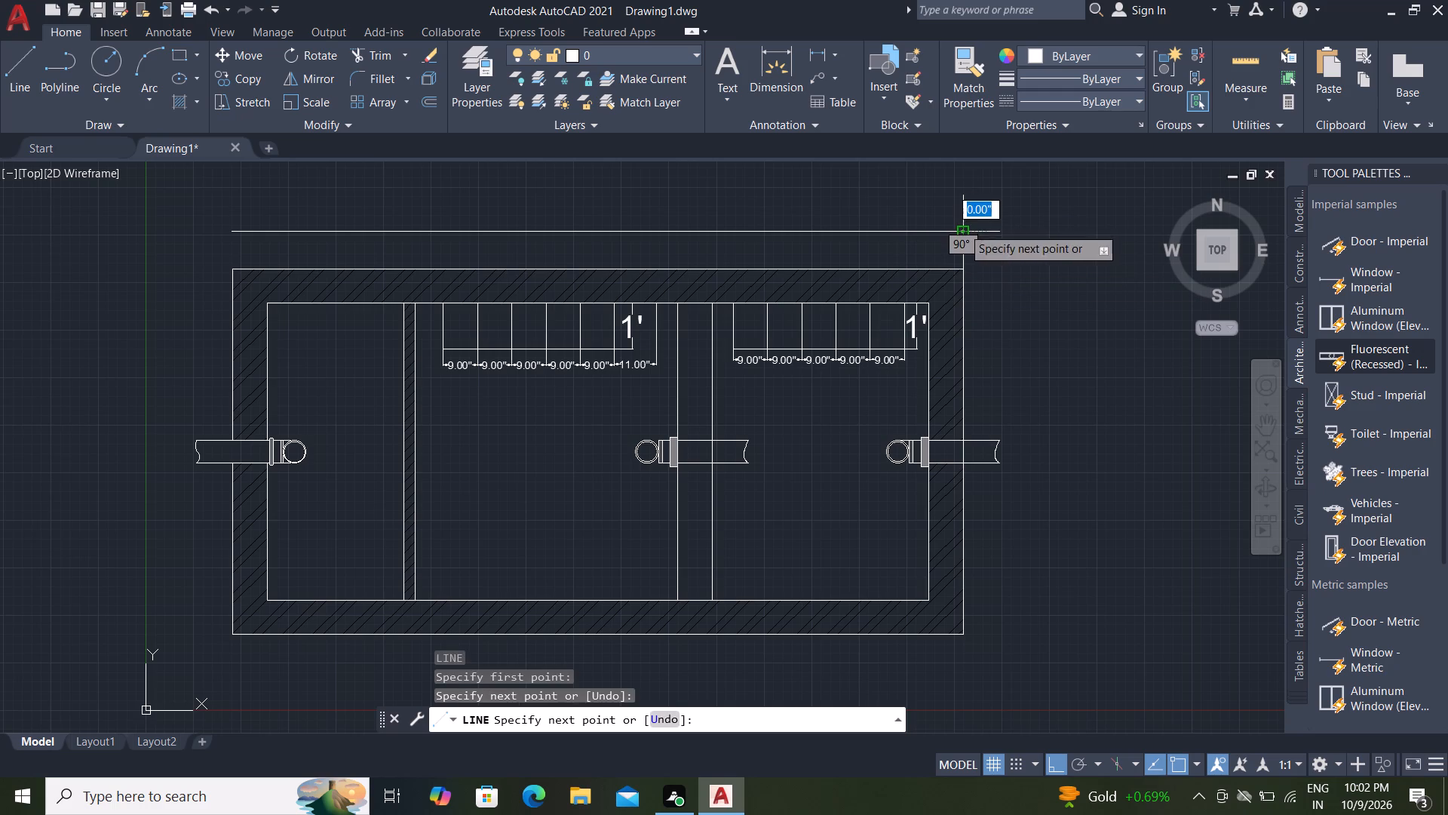
key(Escape)
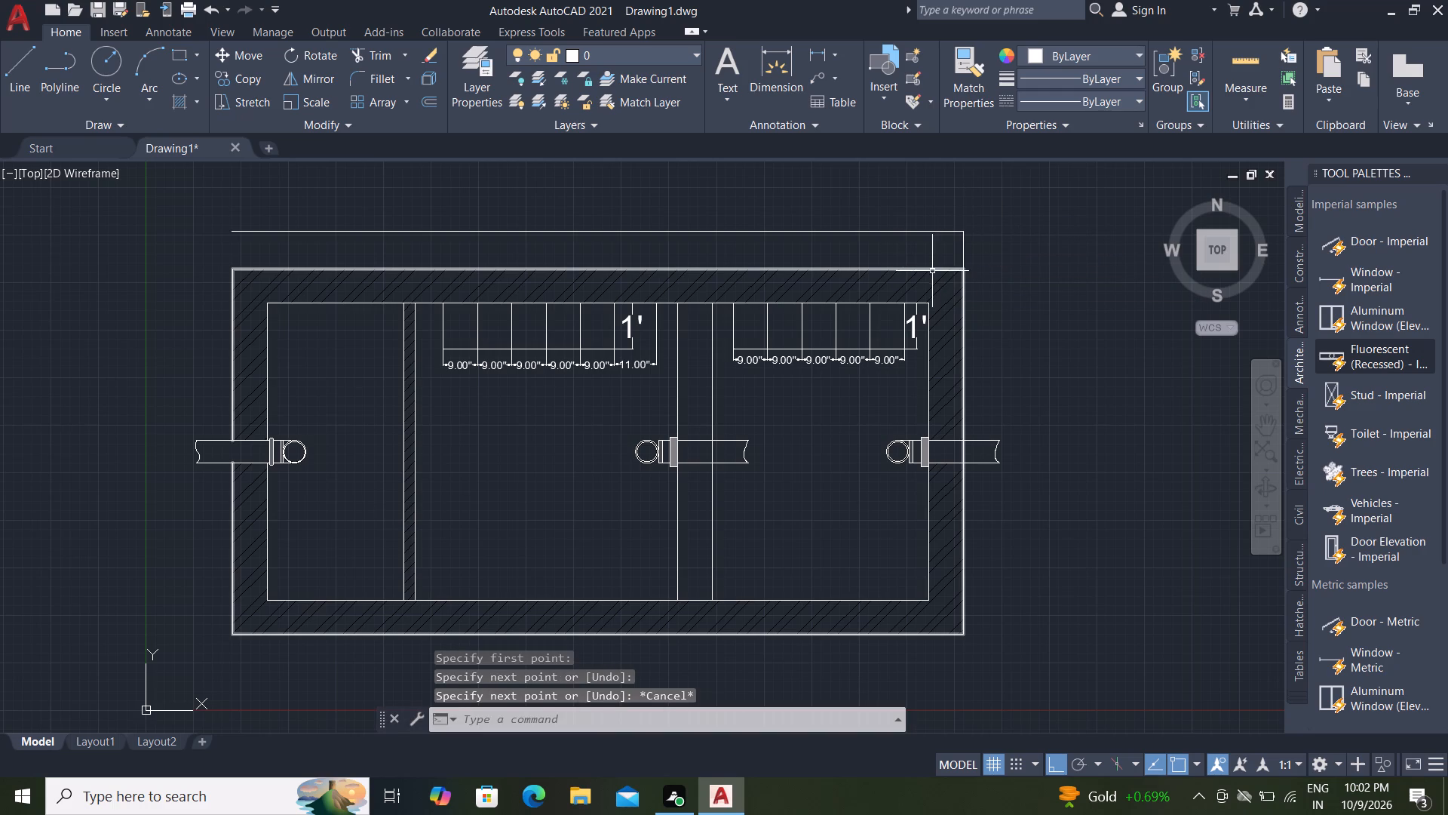
Extend the inner face line of the outlet-side outer wall up to the horizontal line above the plan.
text(ex)
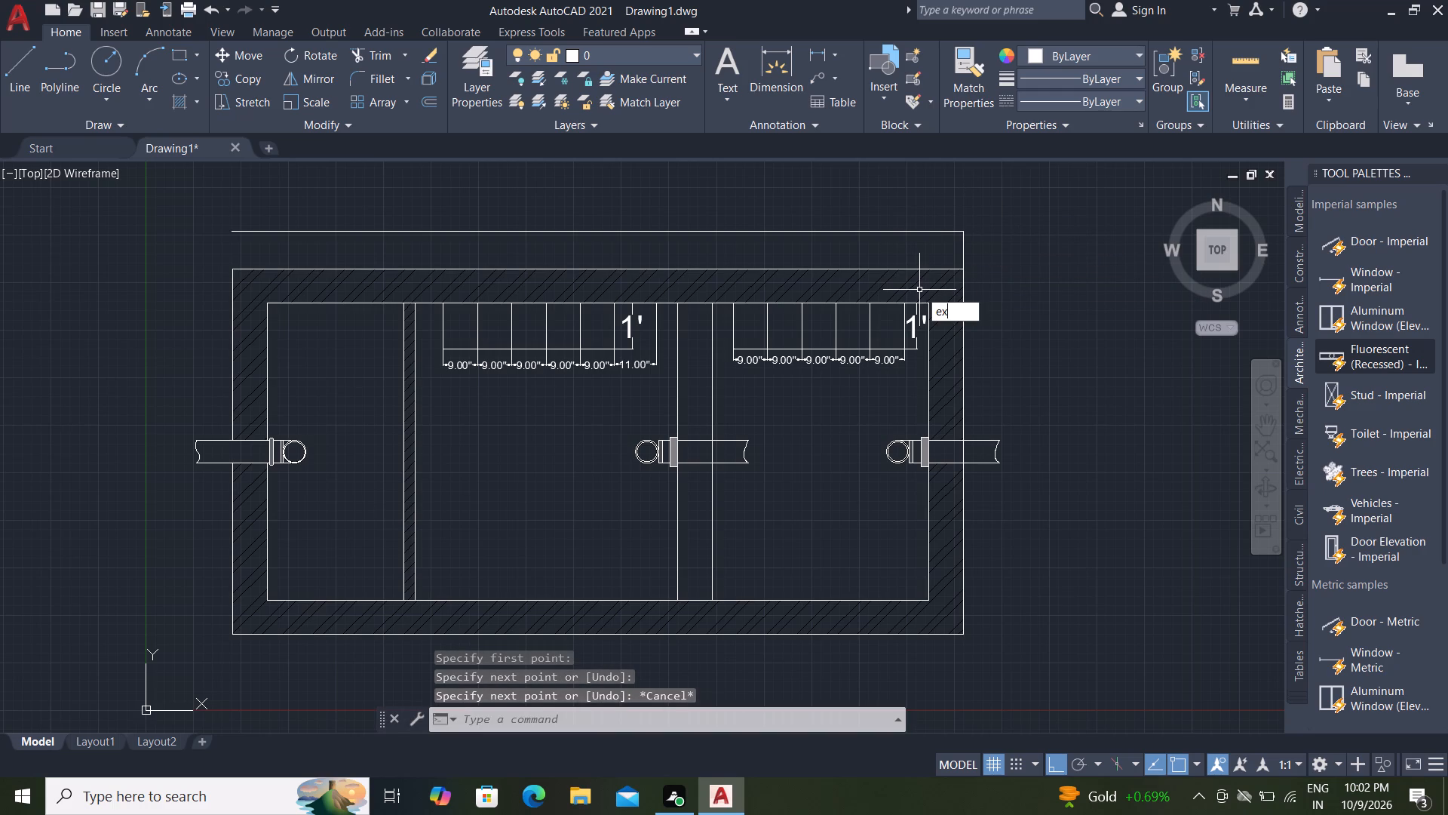
key(space)
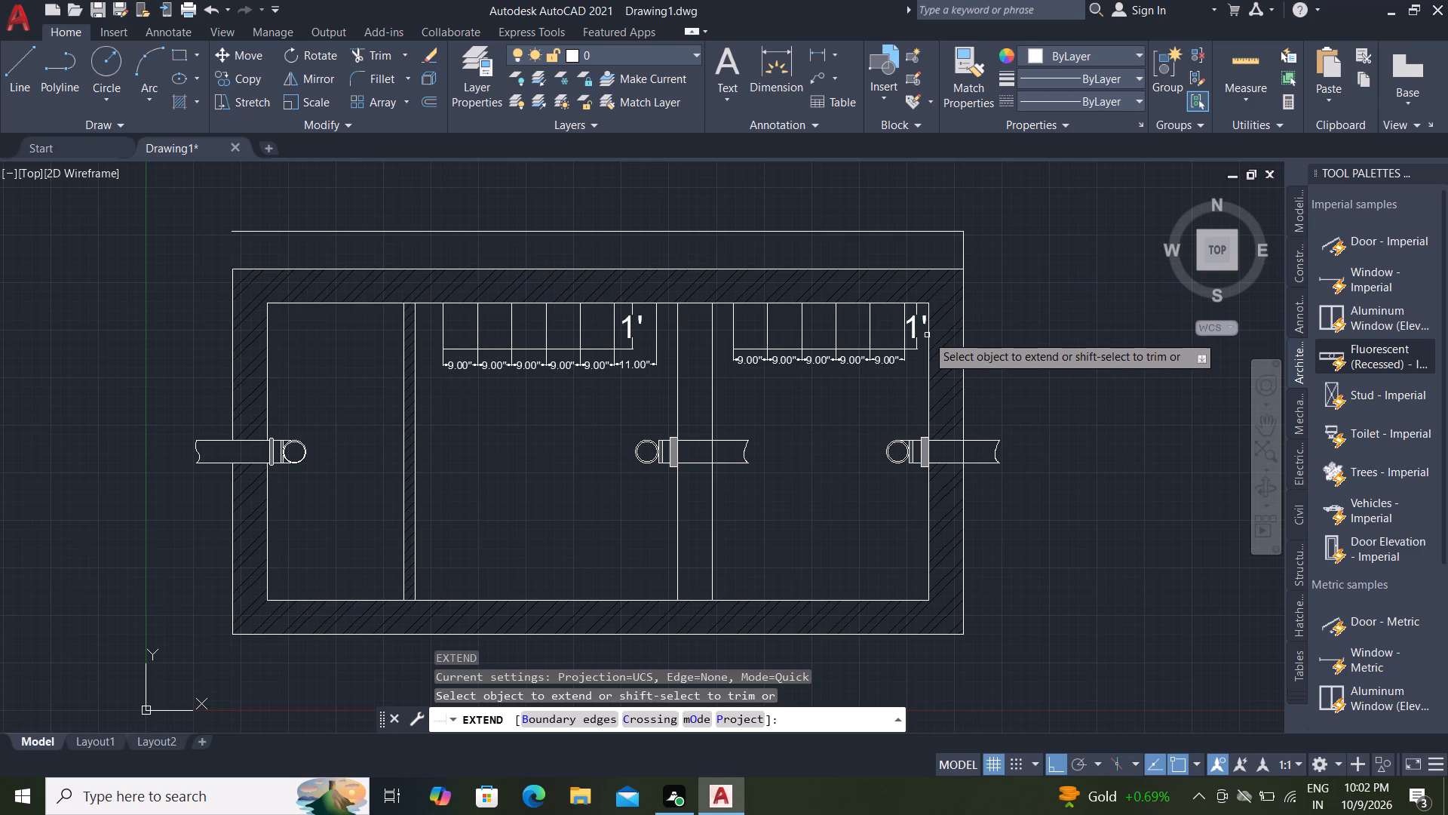
triple_click(928, 337)
click(928, 333)
click(928, 334)
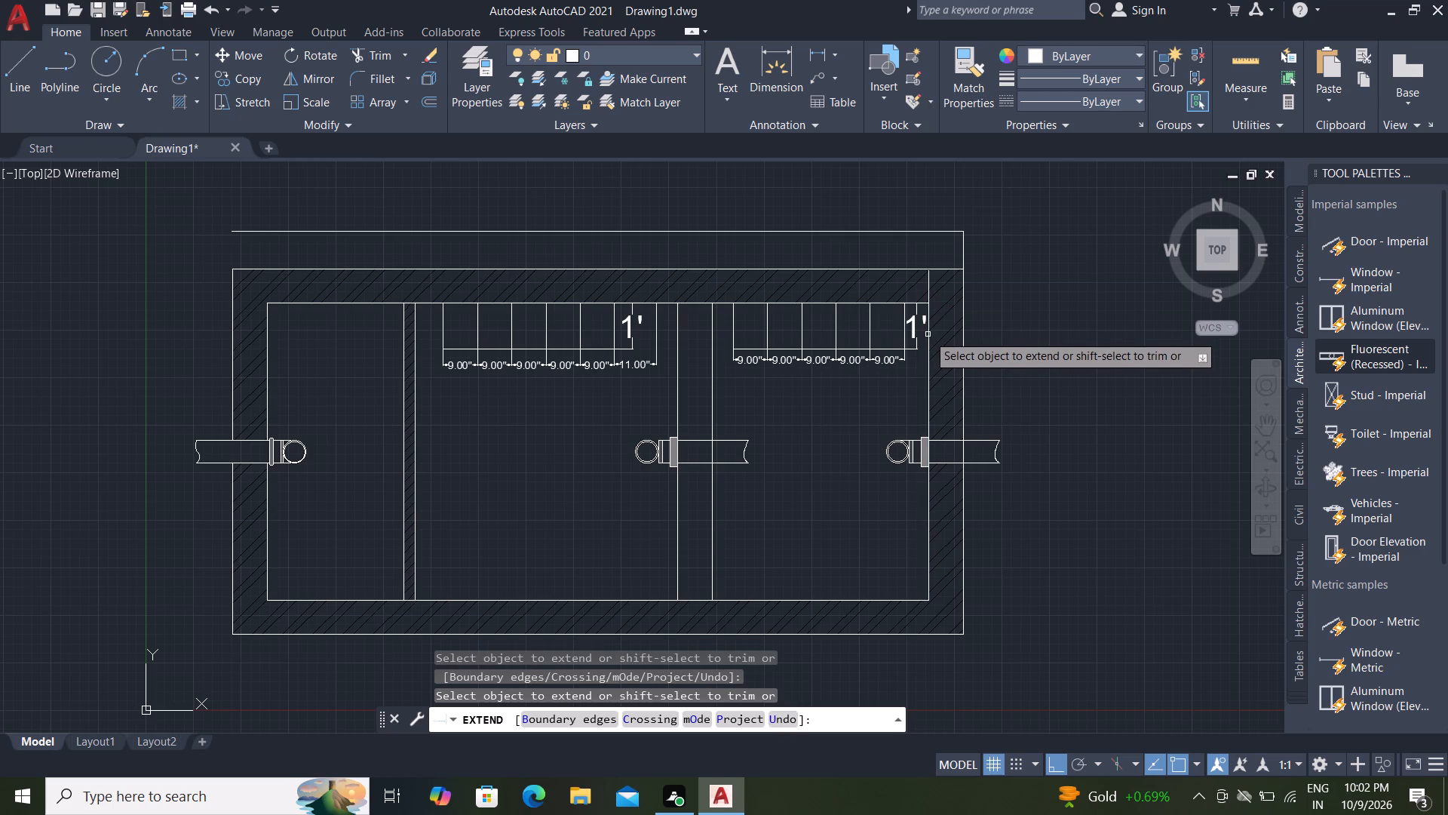
triple_click(928, 334)
double_click(929, 333)
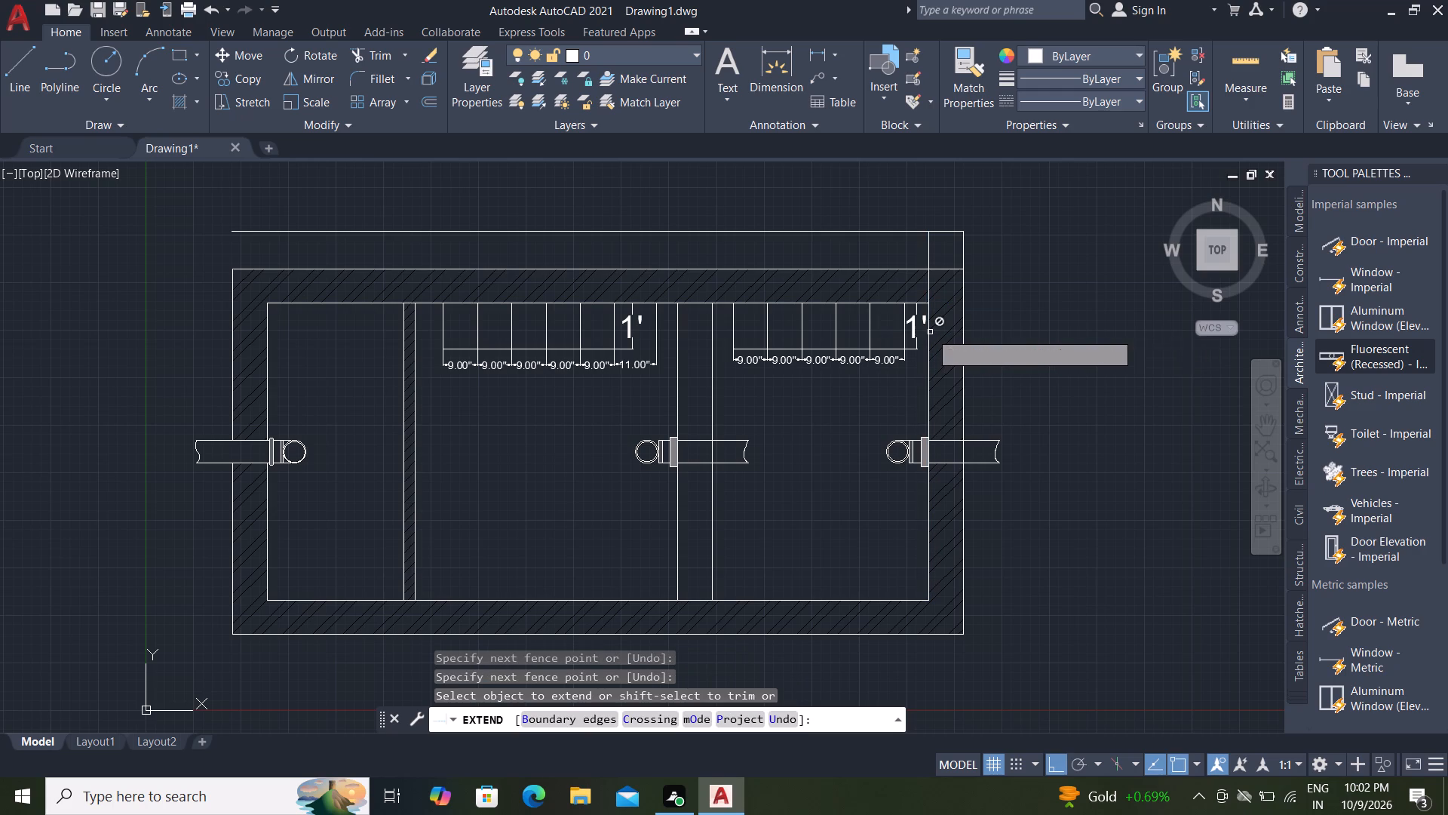
Extend both lines of the thick middle partition wall up to the horizontal line above the plan.
click(716, 324)
click(716, 326)
triple_click(713, 316)
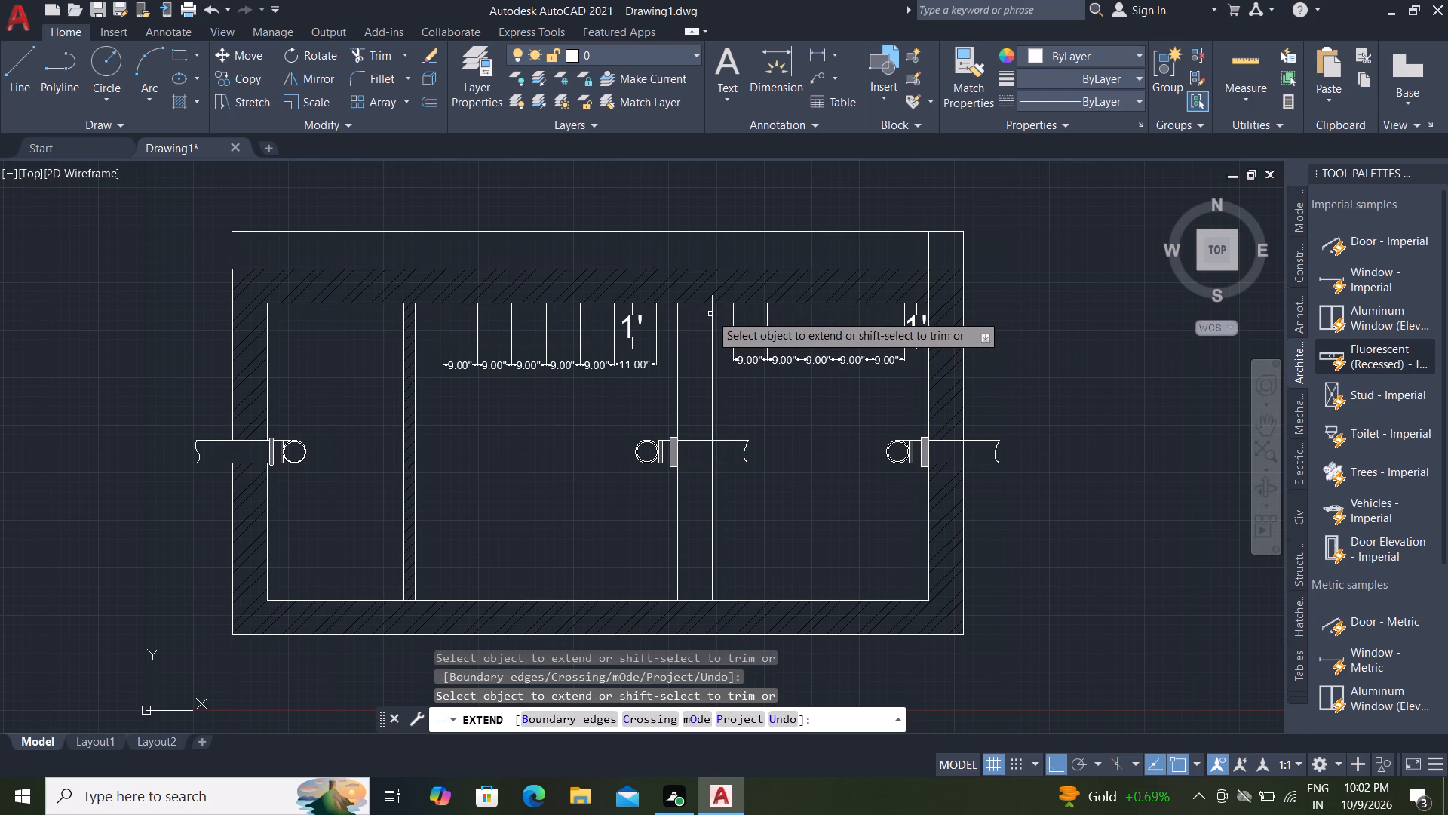
triple_click(714, 315)
click(710, 309)
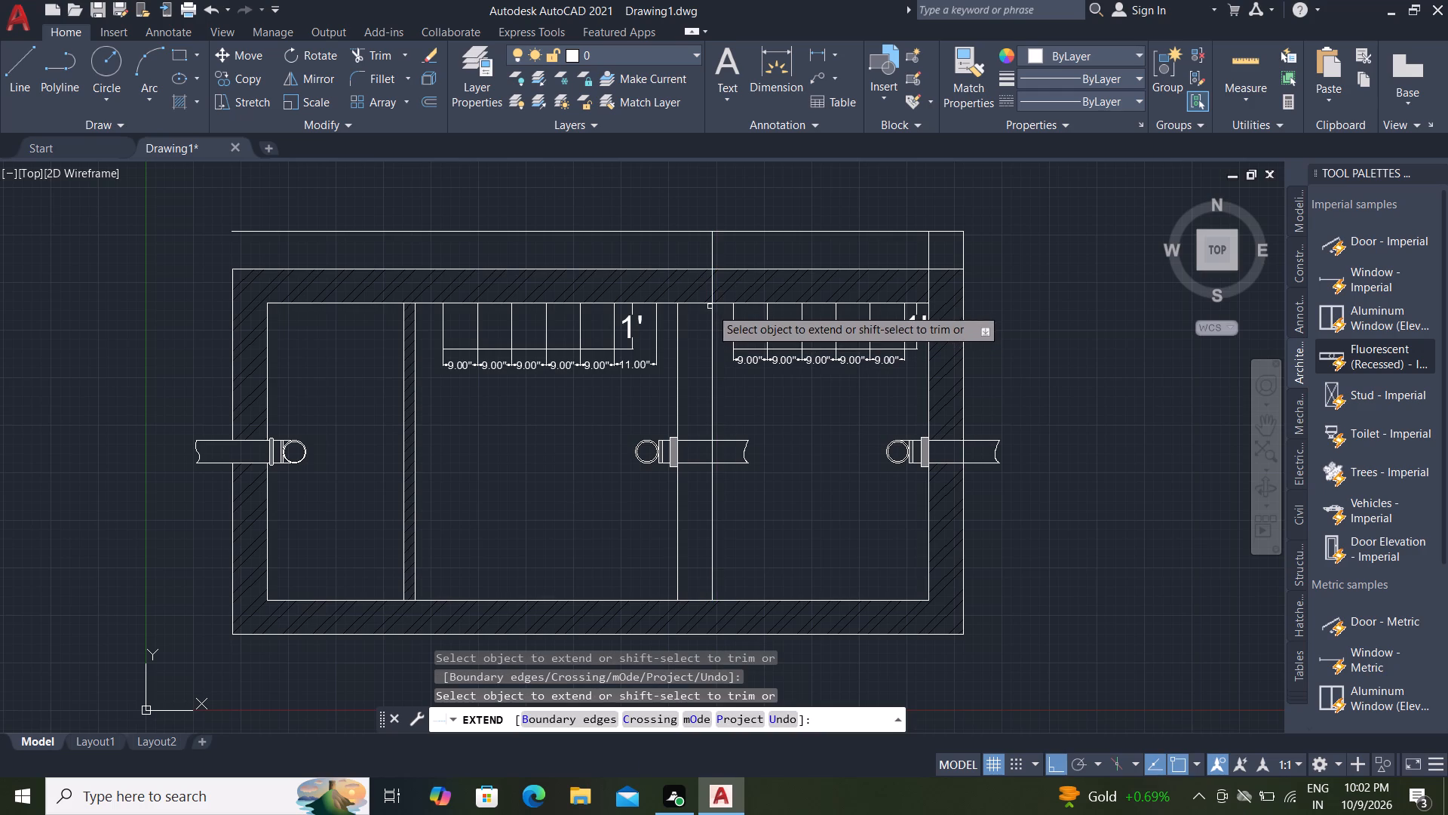
click(673, 316)
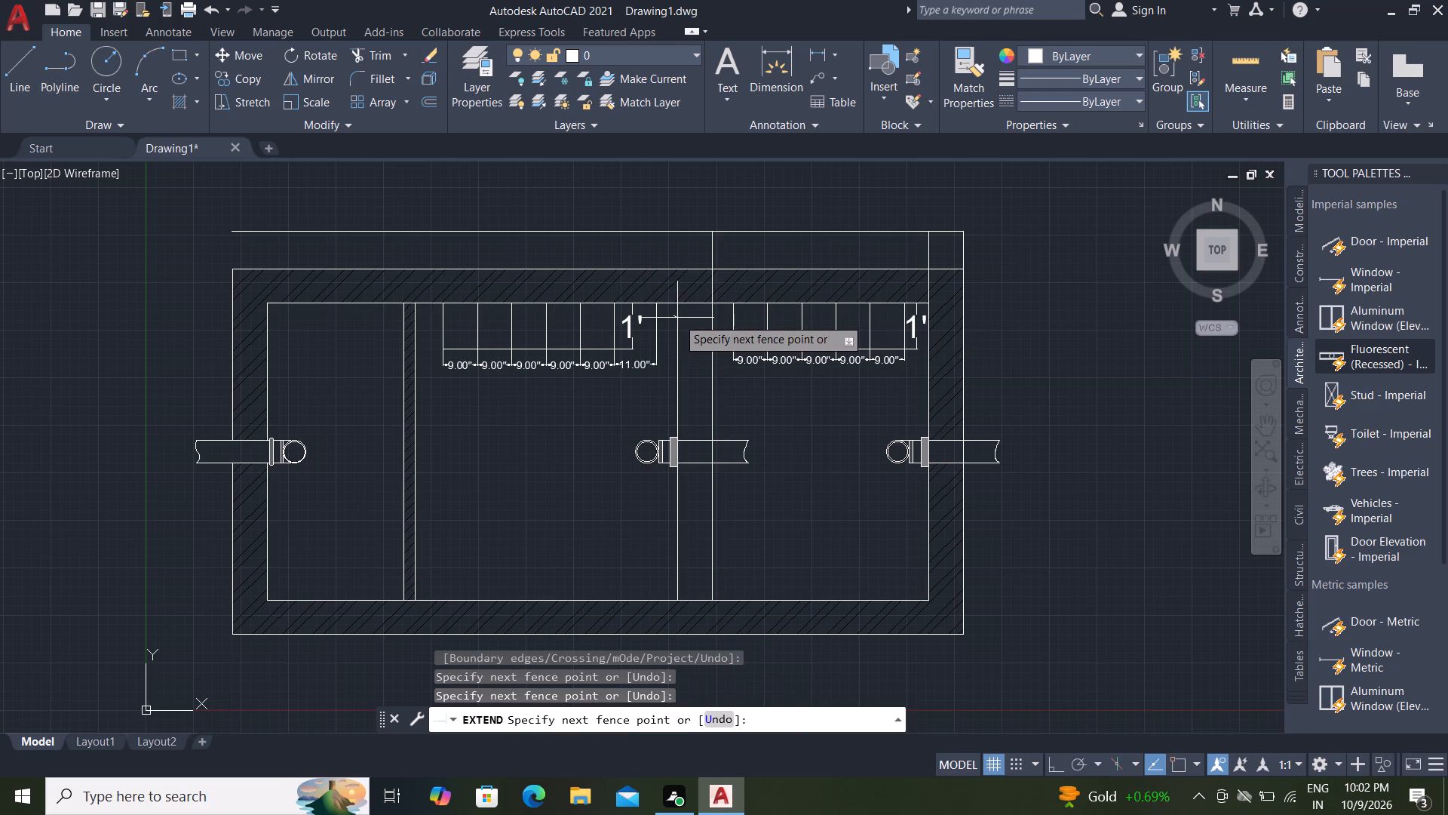
triple_click(682, 319)
double_click(679, 321)
click(676, 317)
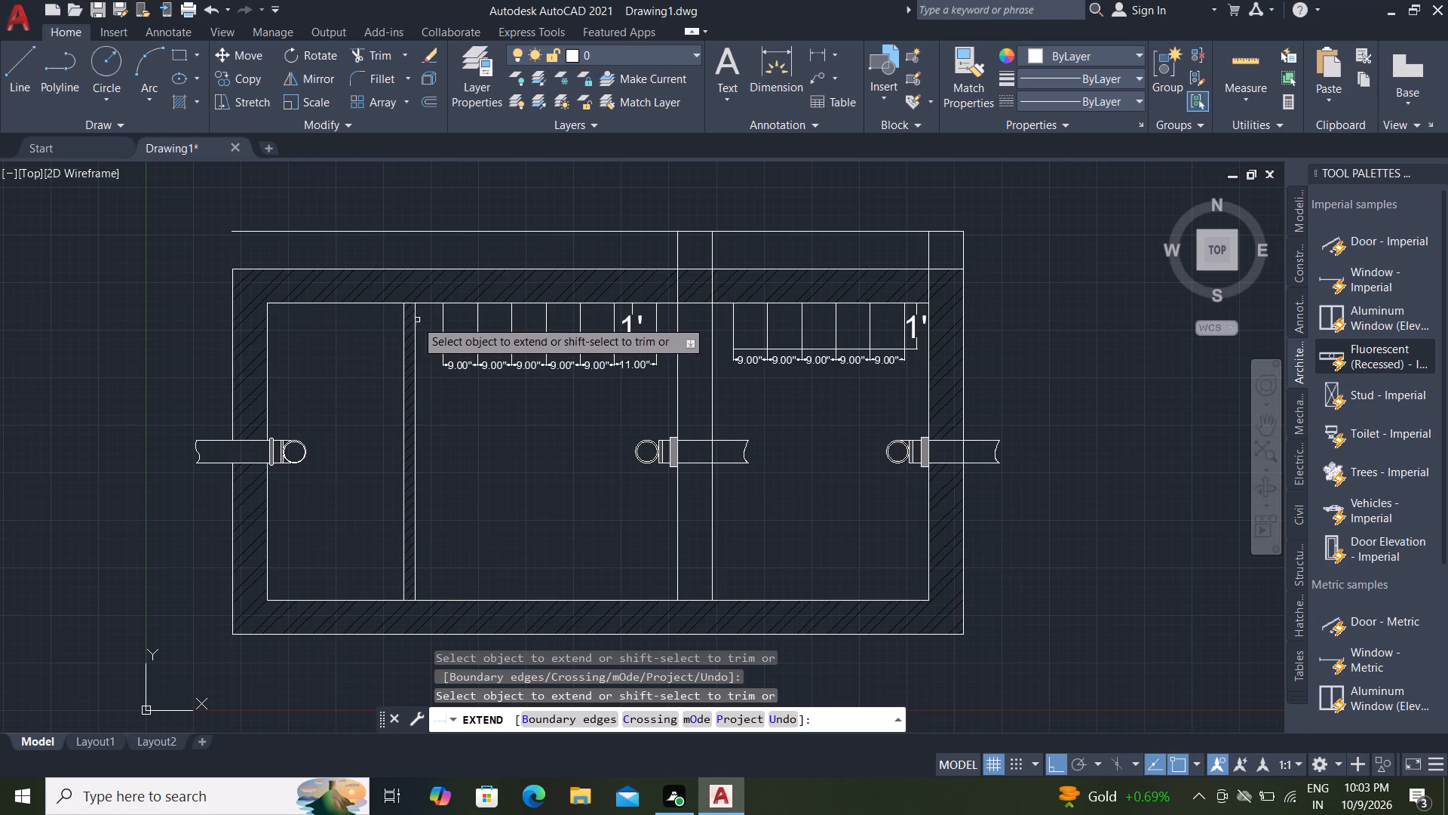
Extend both lines of the thin hatched partition wall up toward the horizontal line above the plan.
triple_click(415, 319)
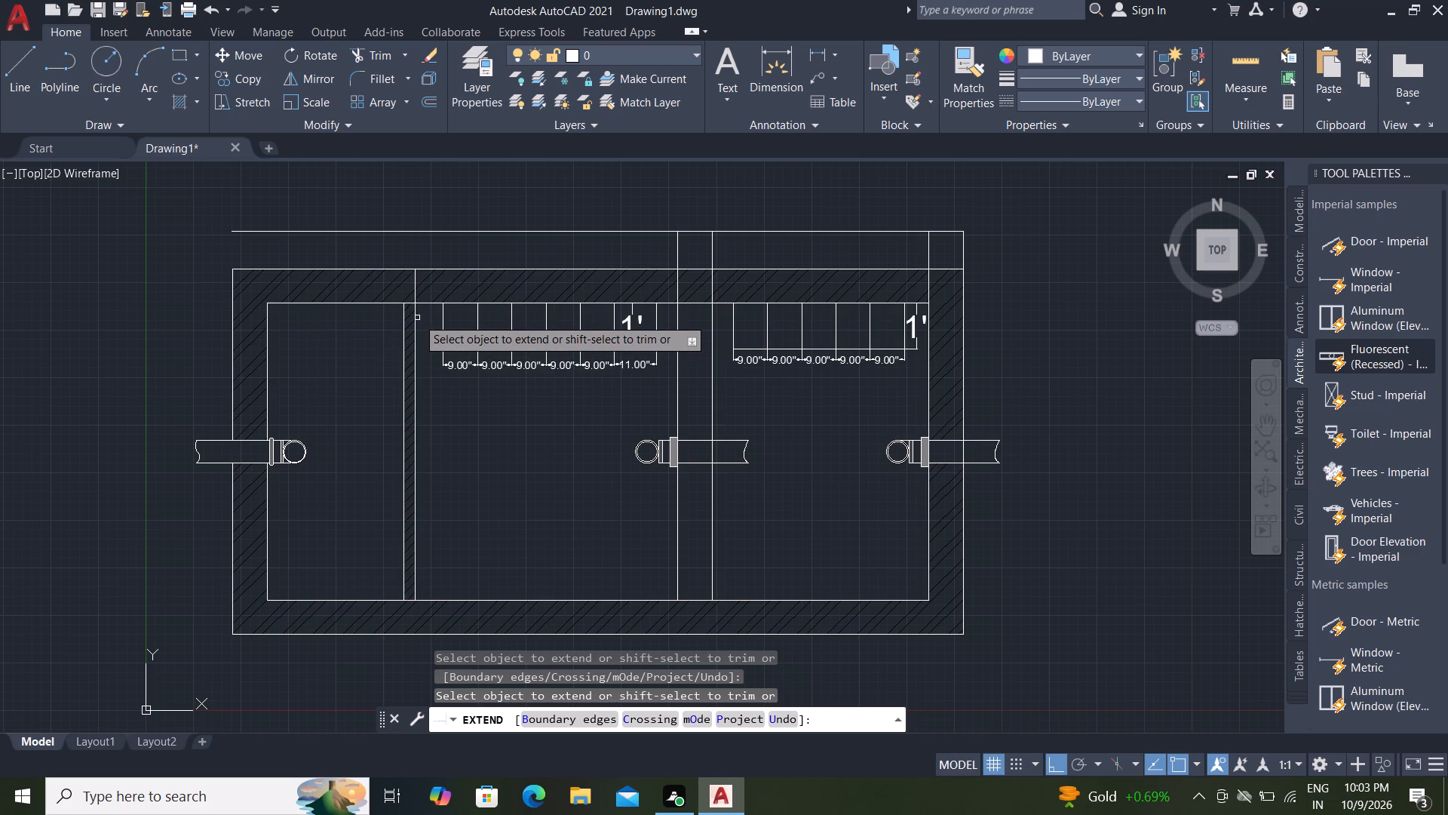
double_click(417, 318)
click(414, 312)
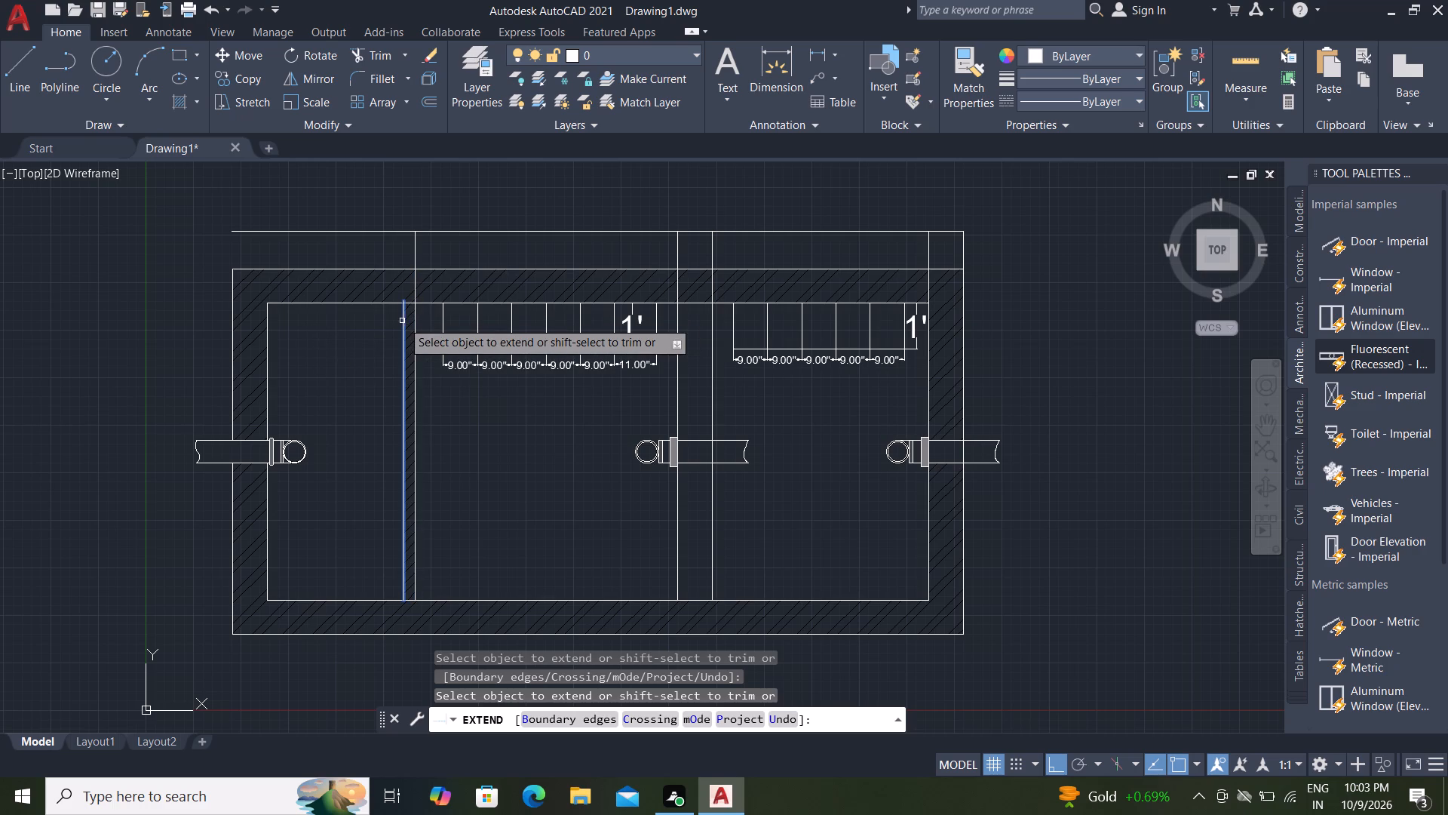
double_click(406, 324)
triple_click(401, 320)
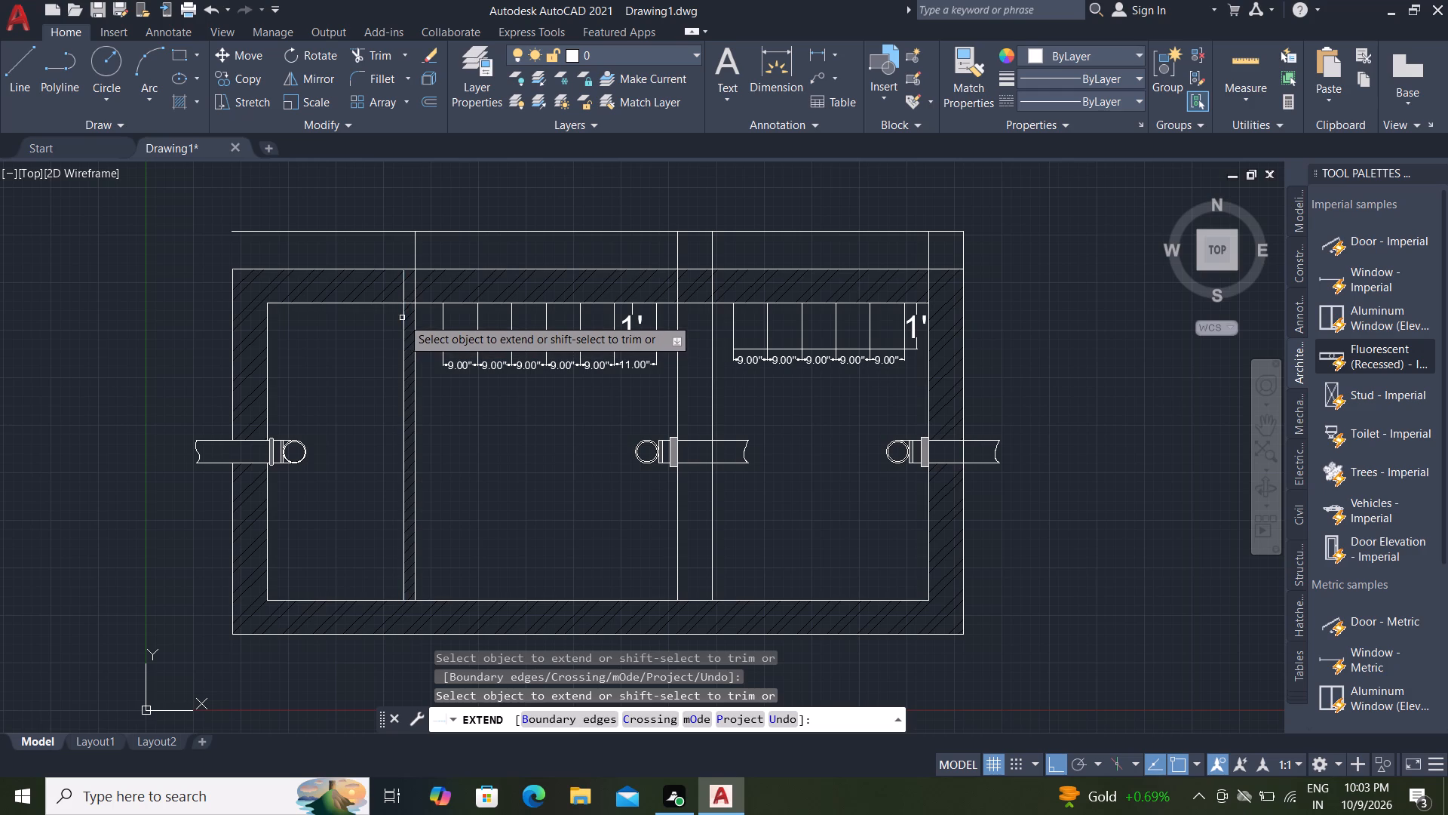
click(404, 315)
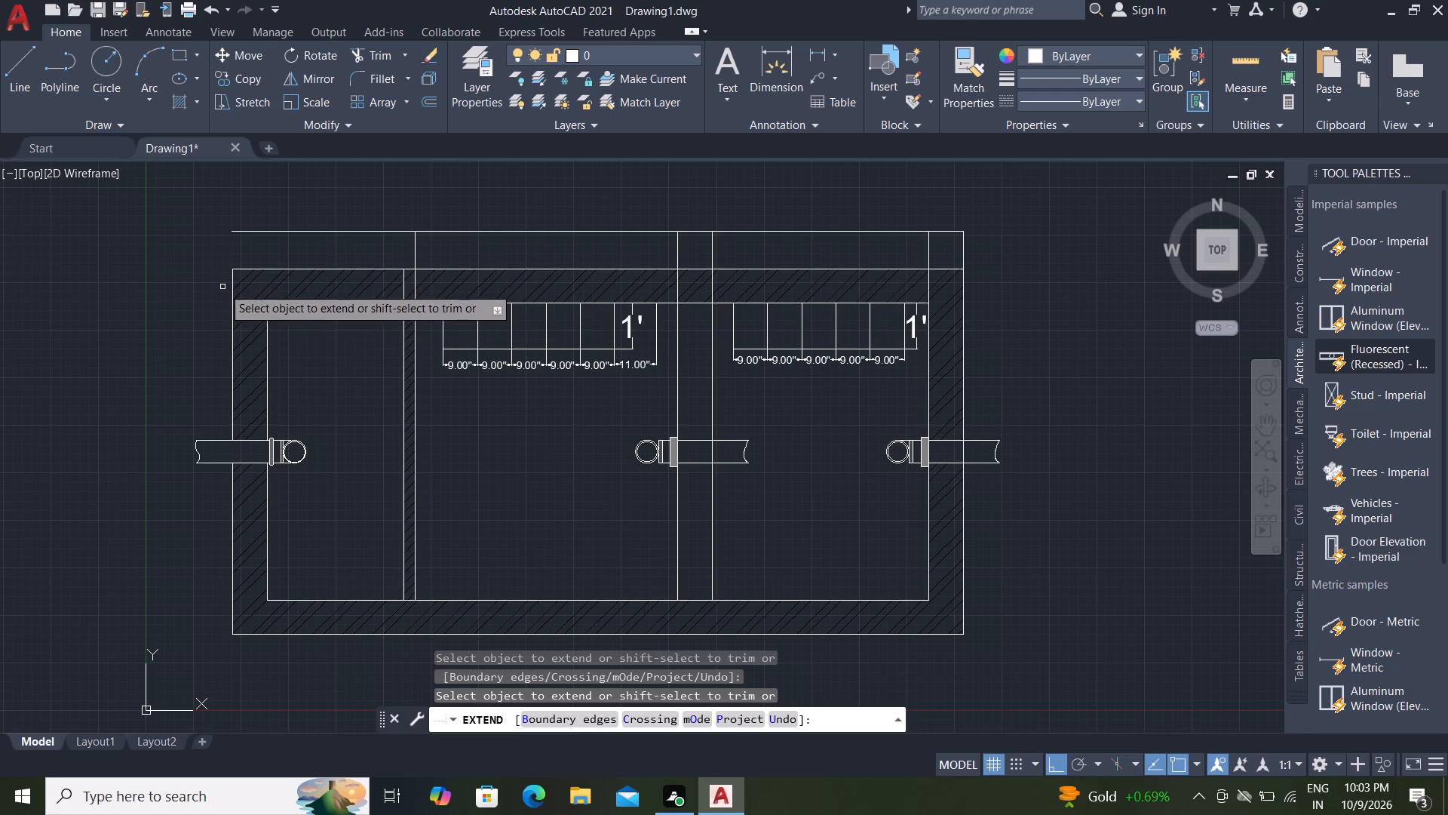
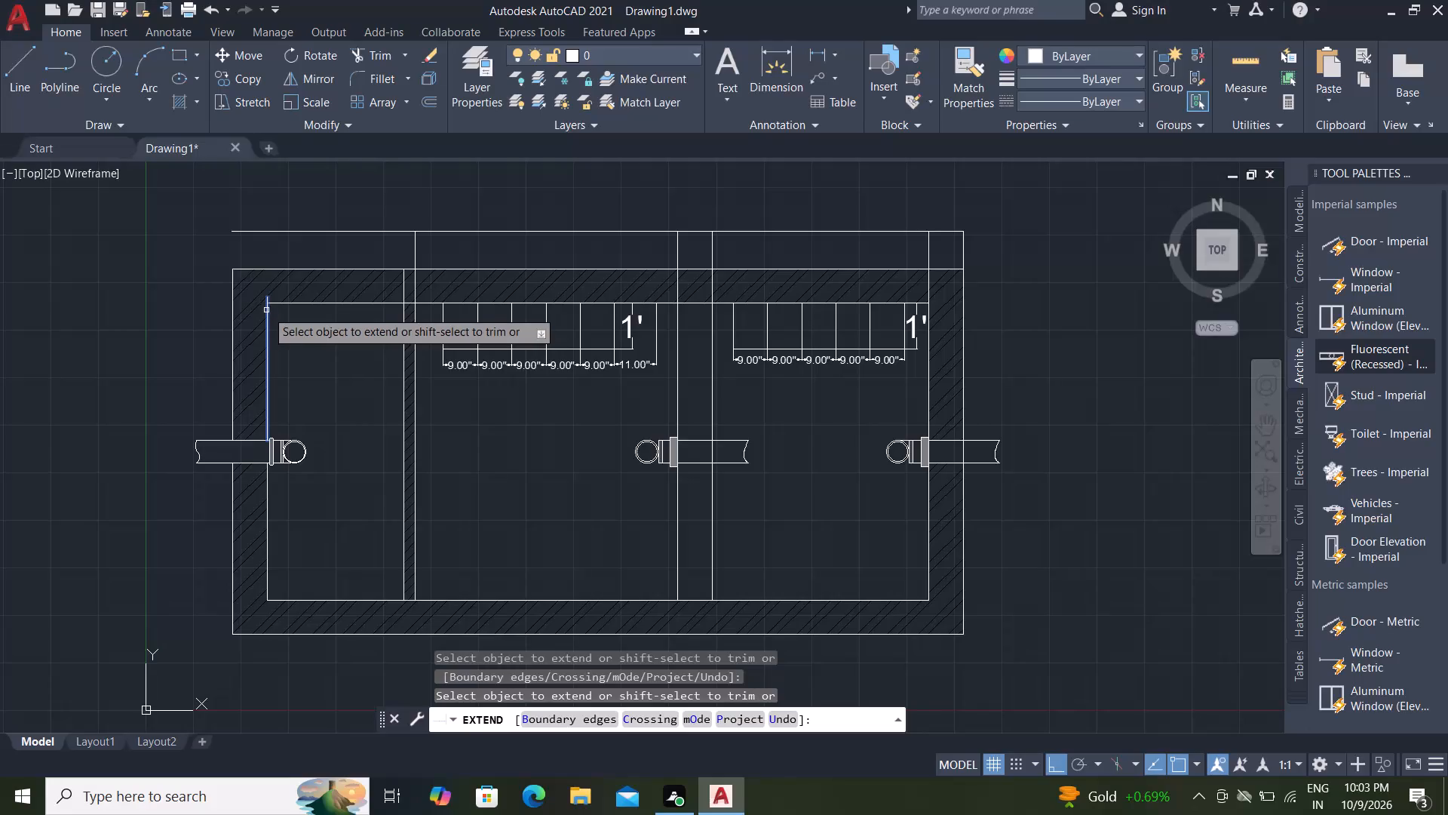
Extend the left wall's inner vertical line up to the topmost horizontal line.
click(268, 308)
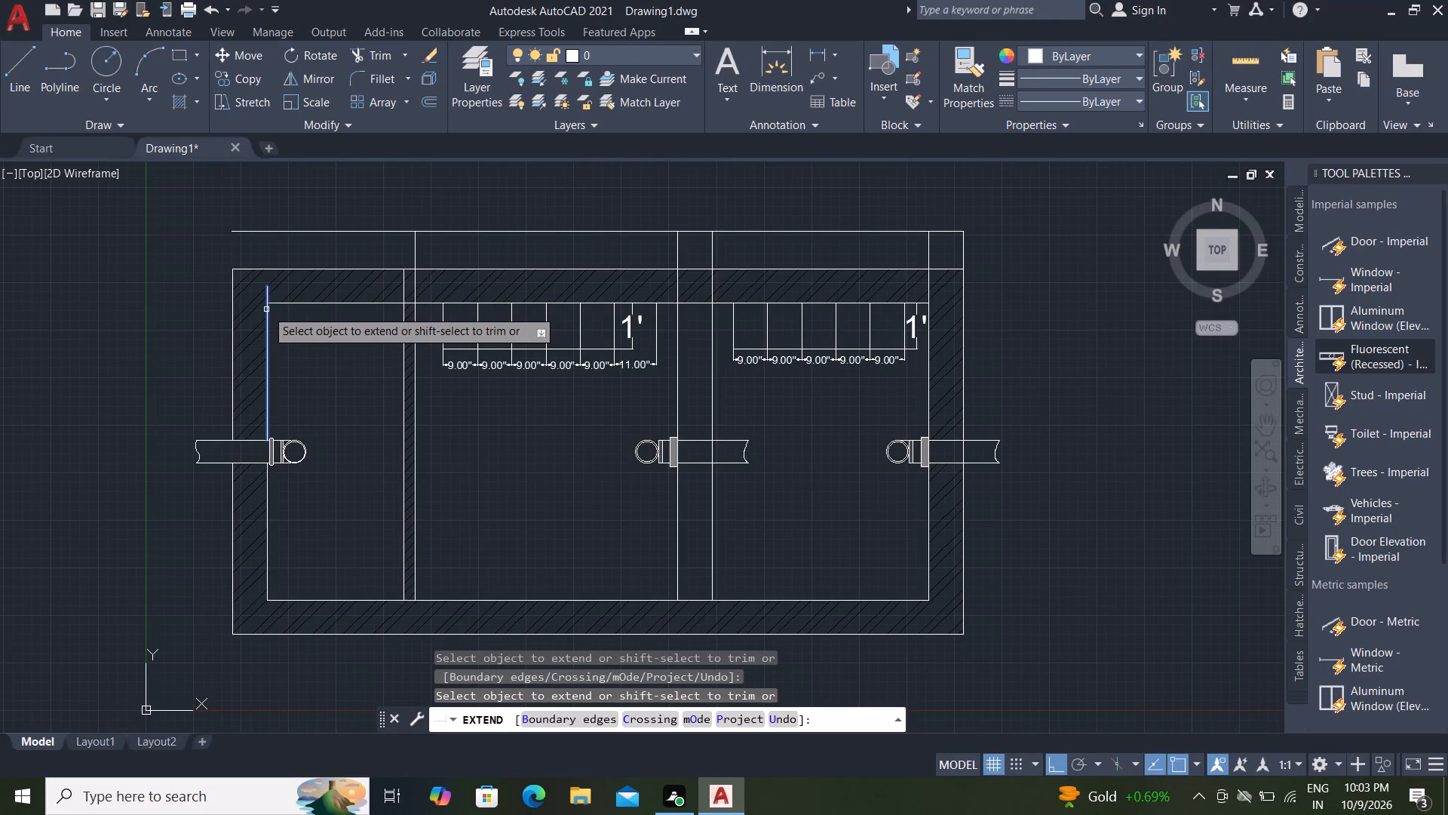
click(266, 309)
double_click(268, 307)
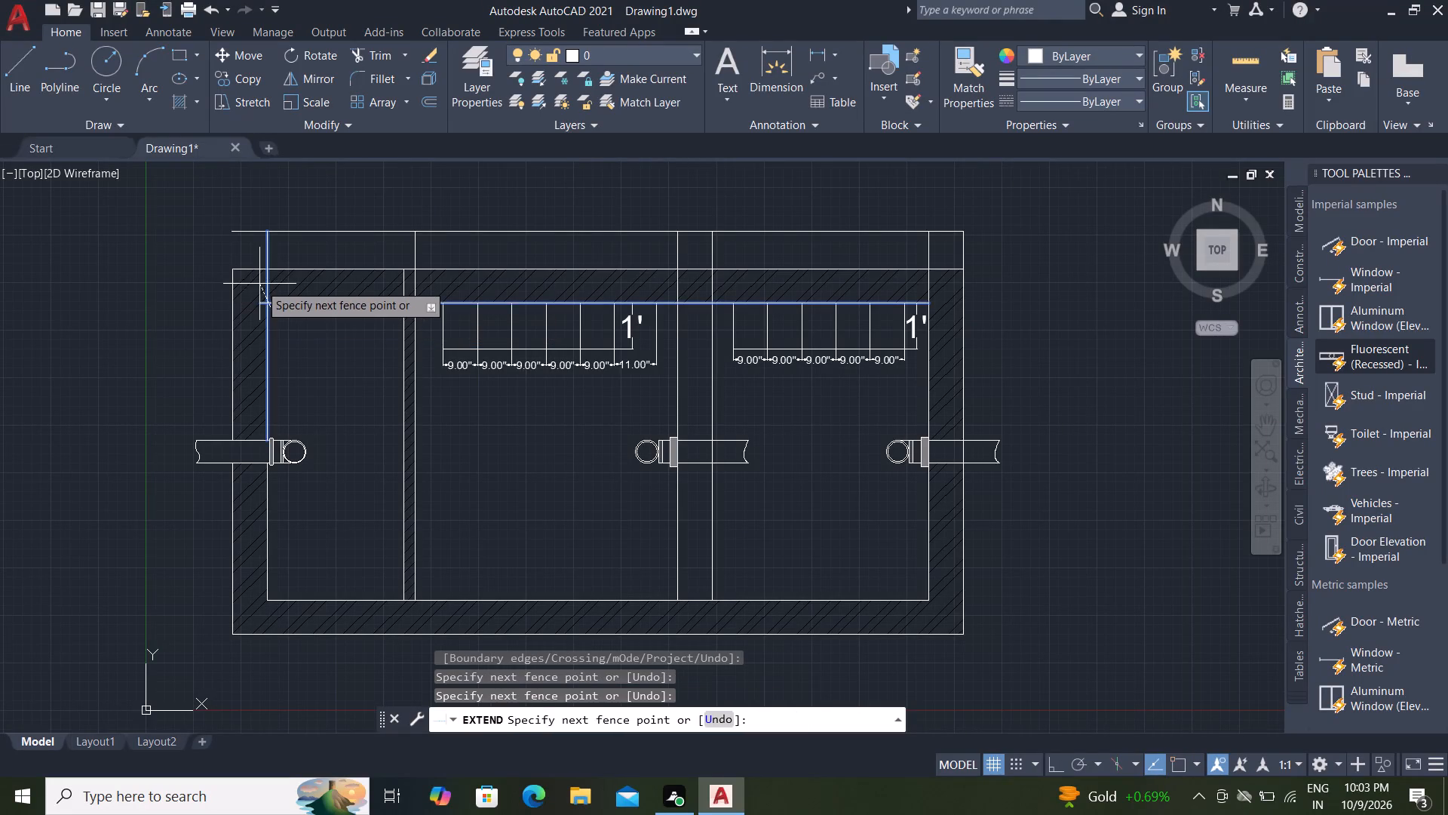
click(259, 284)
key(Escape)
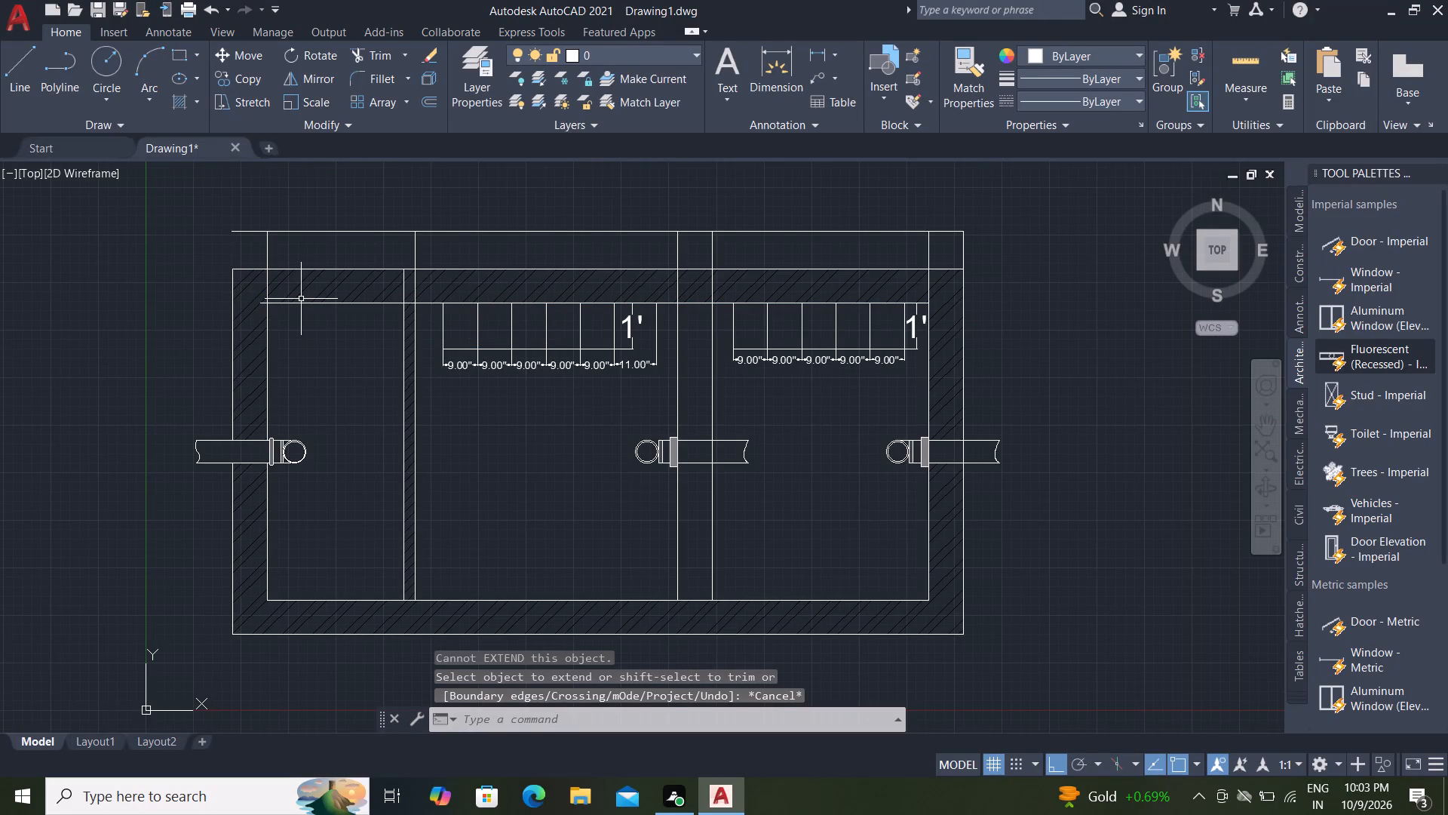
Trim the stub of the inner top wall line that projects past the left wall's inner face.
text(tr)
key(space)
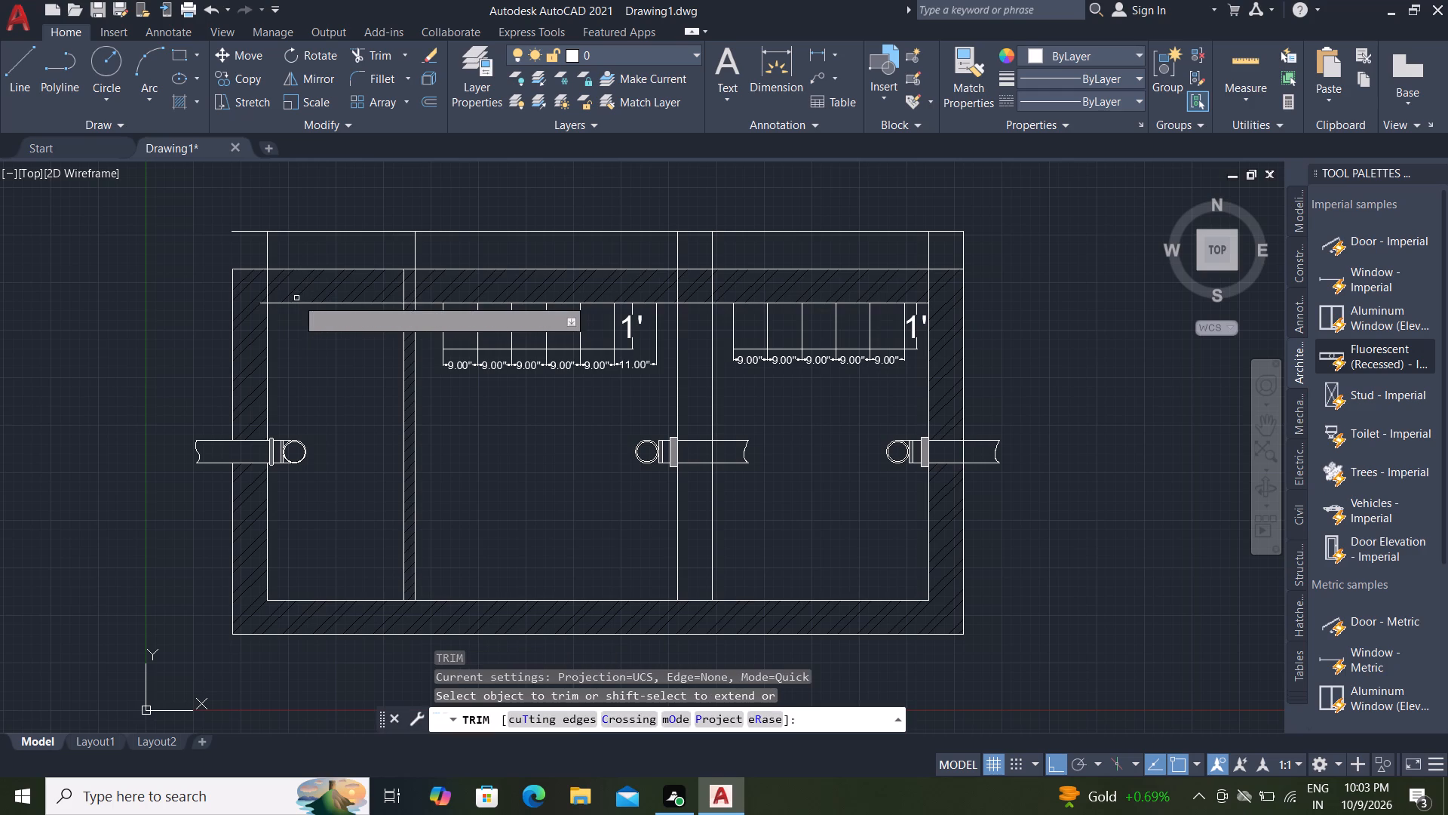
scroll(285, 288, up, 5)
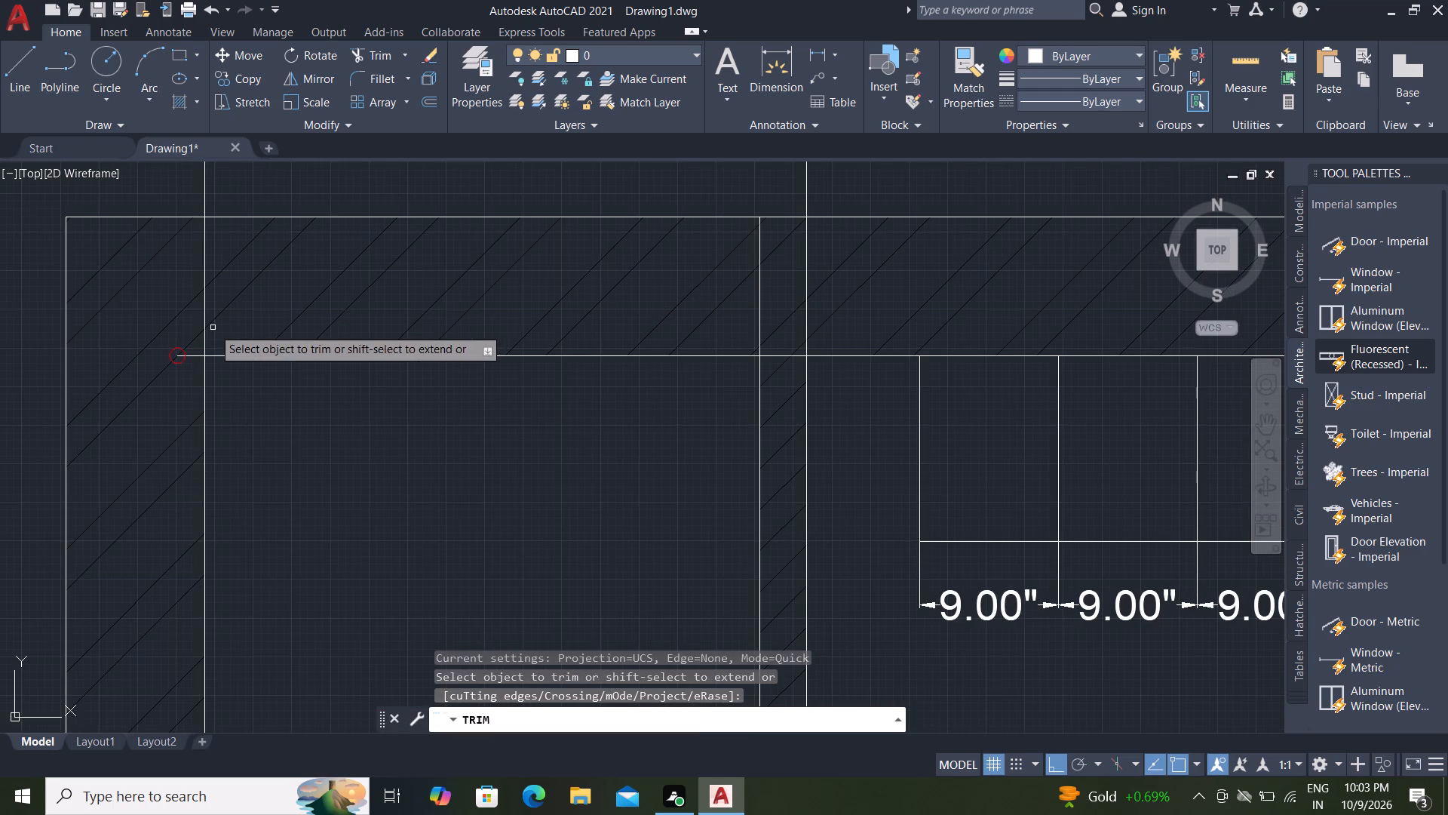
click(195, 354)
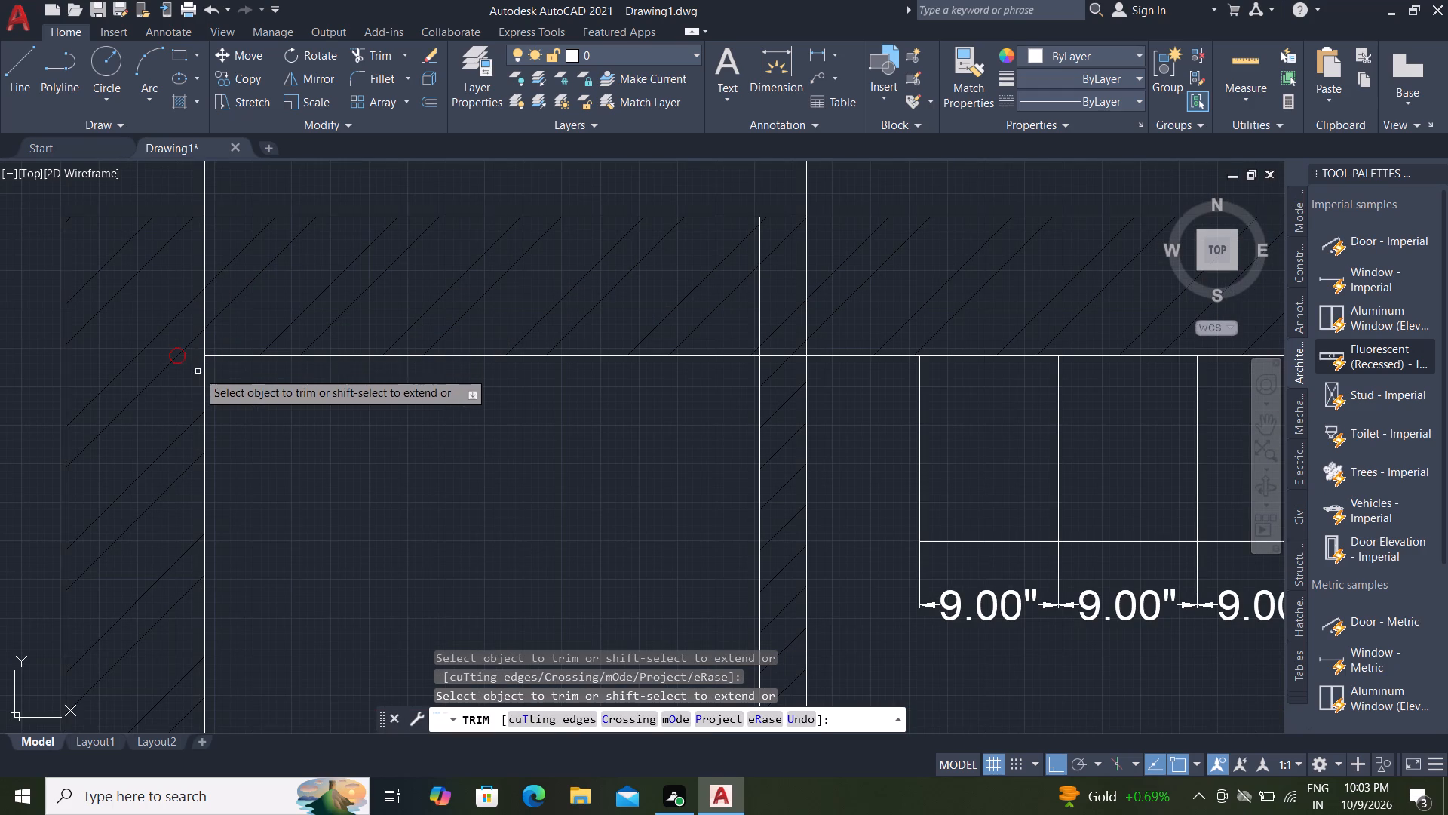
key(Escape)
Draw a vertical line from the outer top-left wall corner up to the topmost horizontal line.
scroll(230, 382, down, 3)
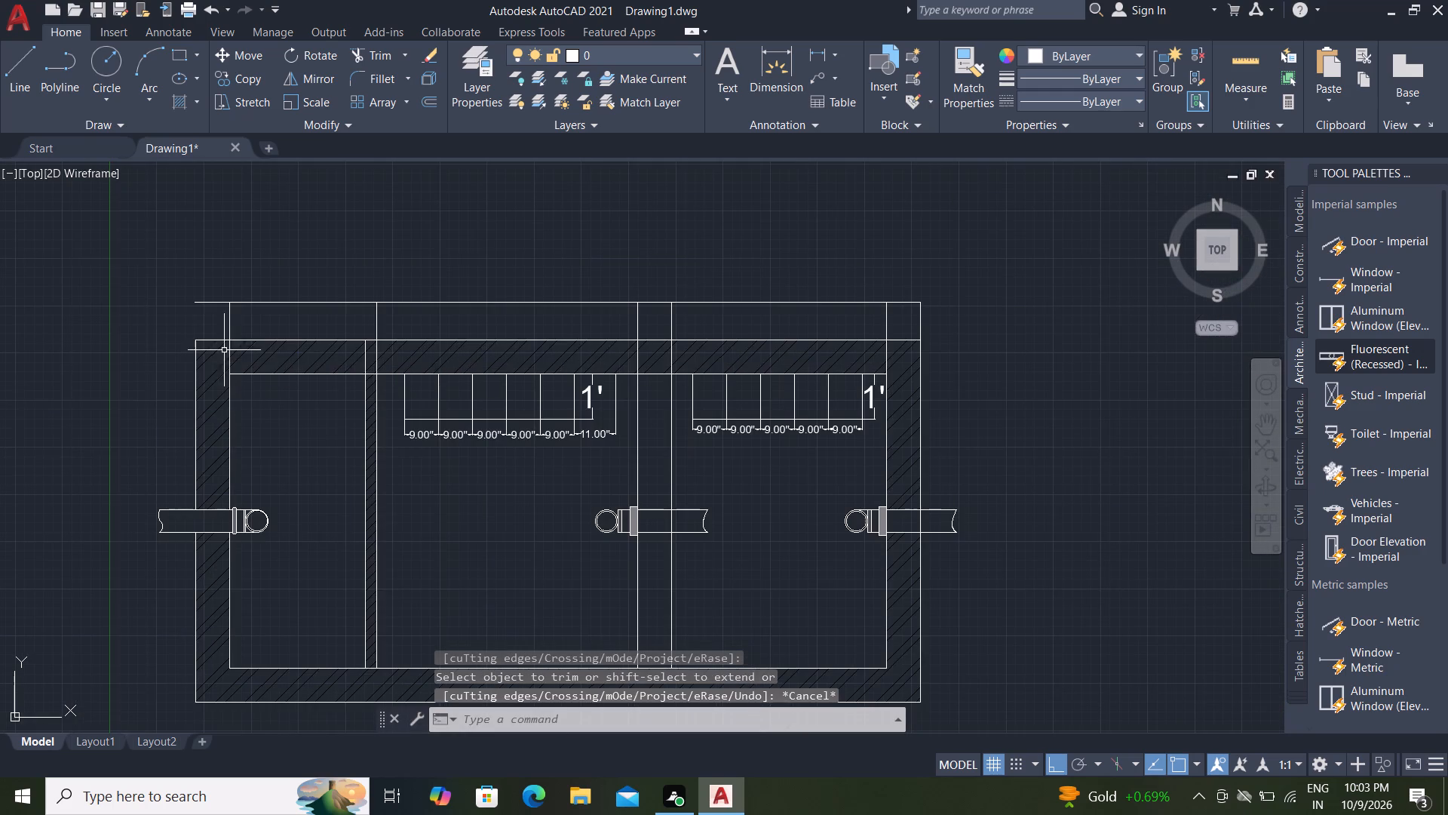
text(l)
key(space)
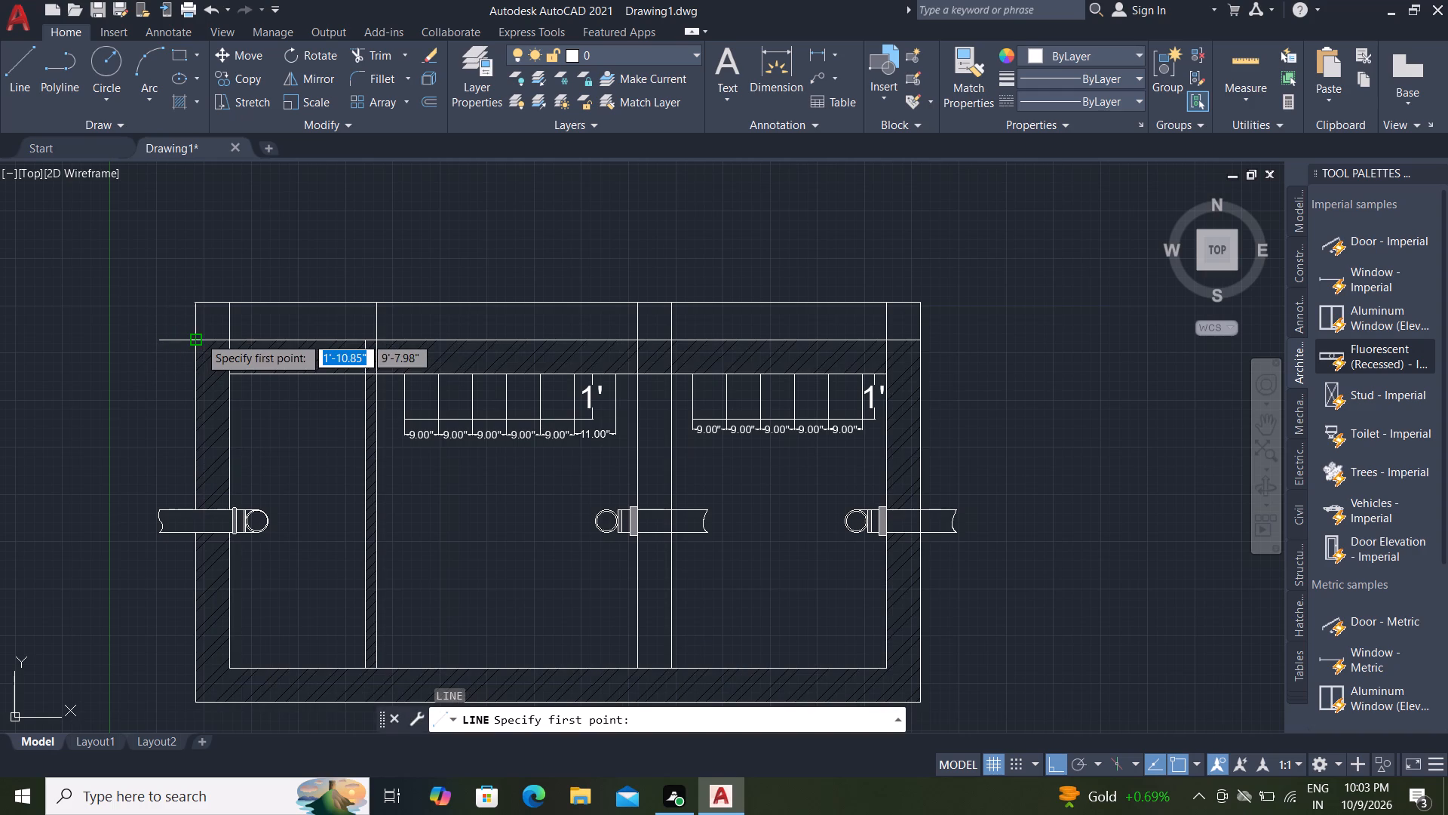
click(199, 337)
click(199, 300)
key(Escape)
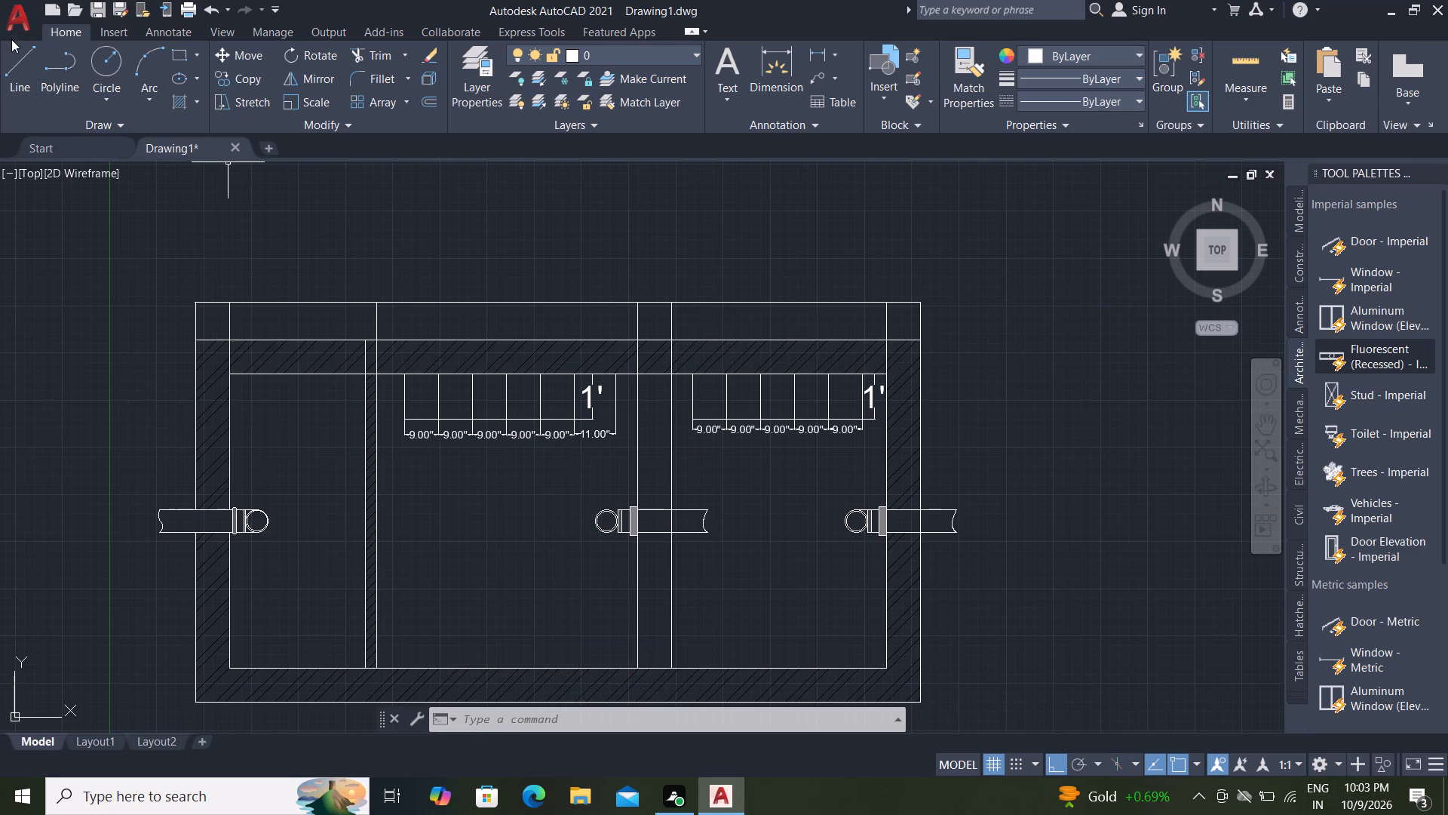
Add a linear dimension across the left wall's thickness, placed above the topmost horizontal line.
click(816, 45)
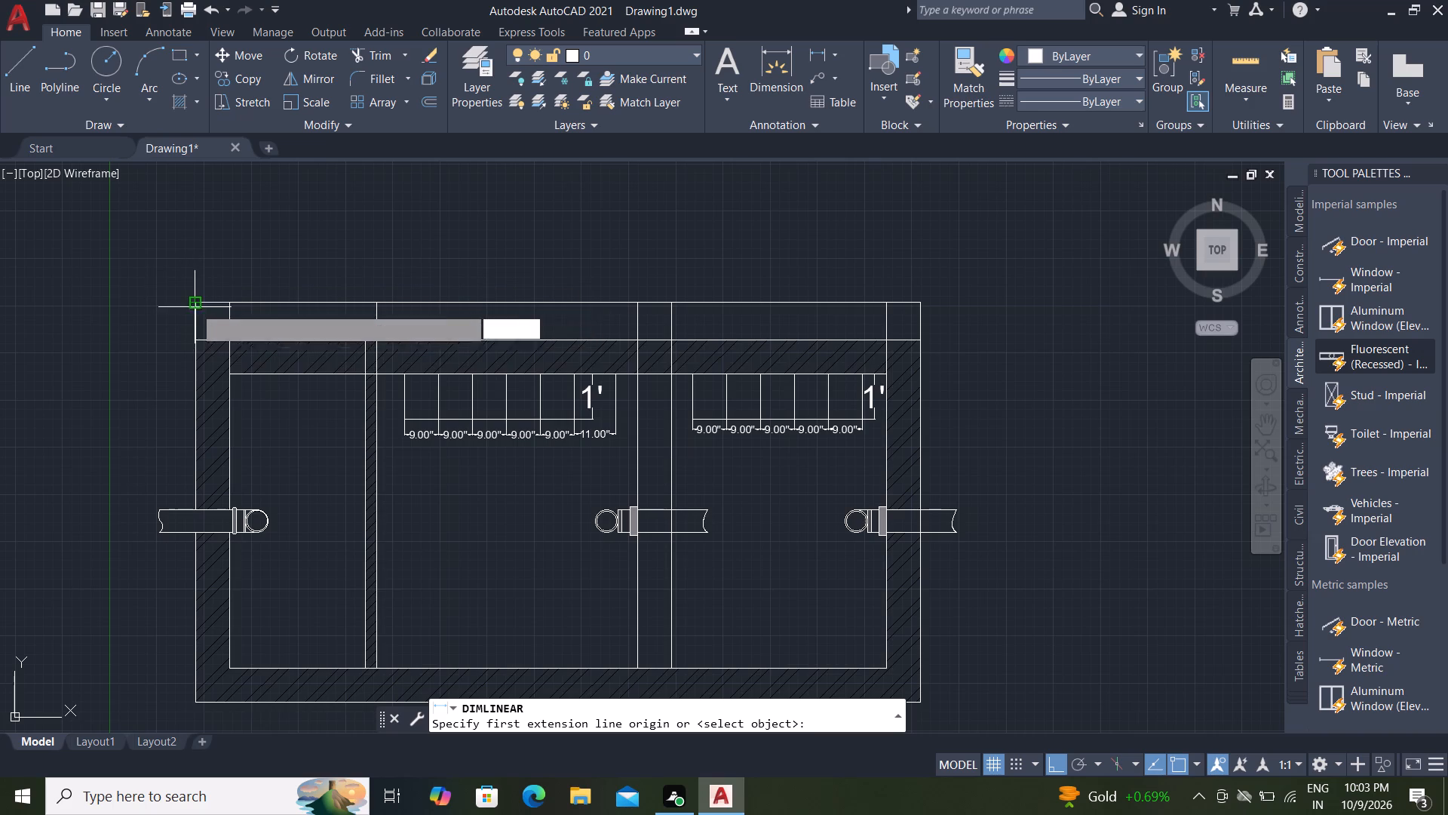
click(196, 306)
click(229, 304)
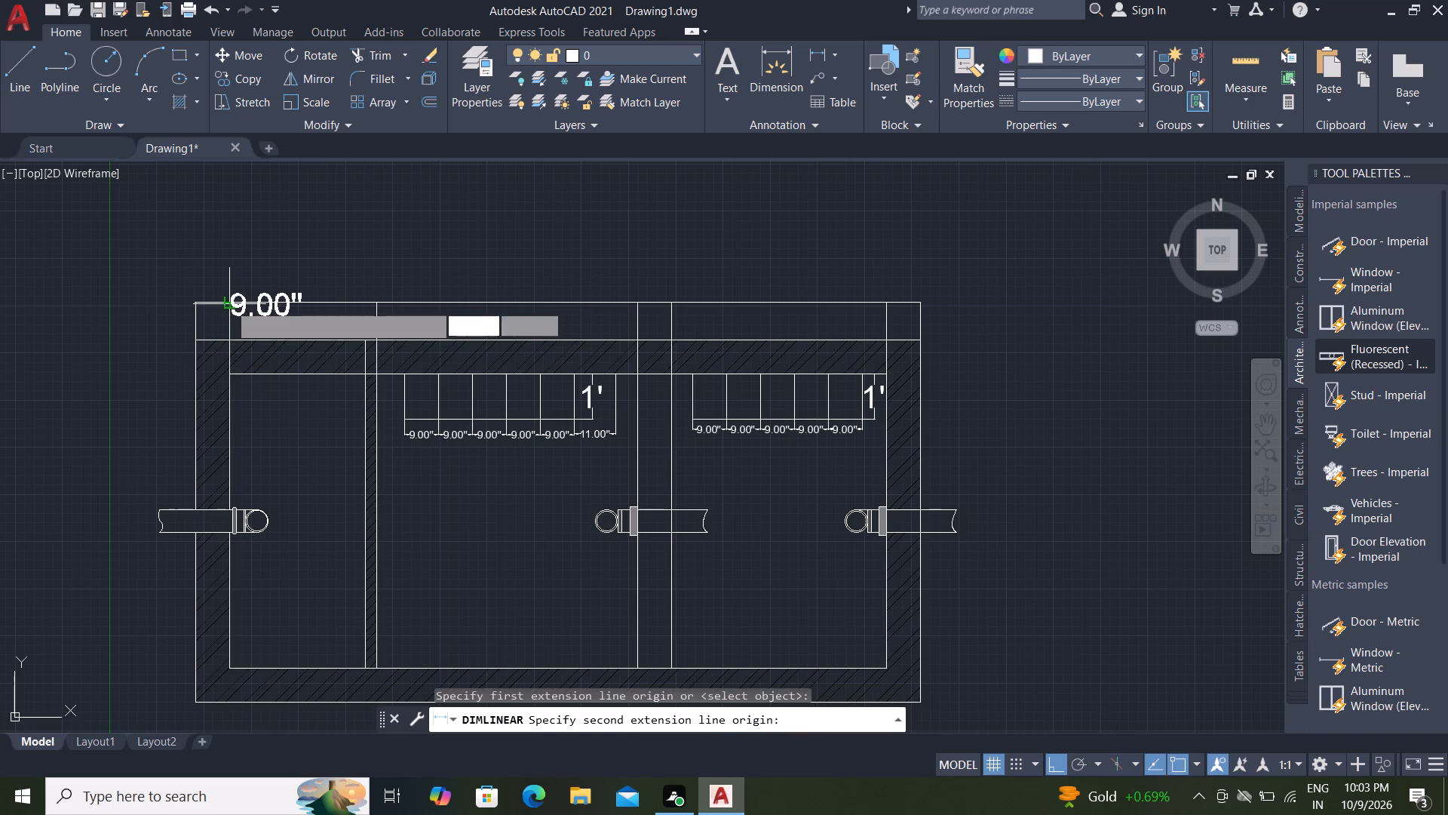
click(229, 268)
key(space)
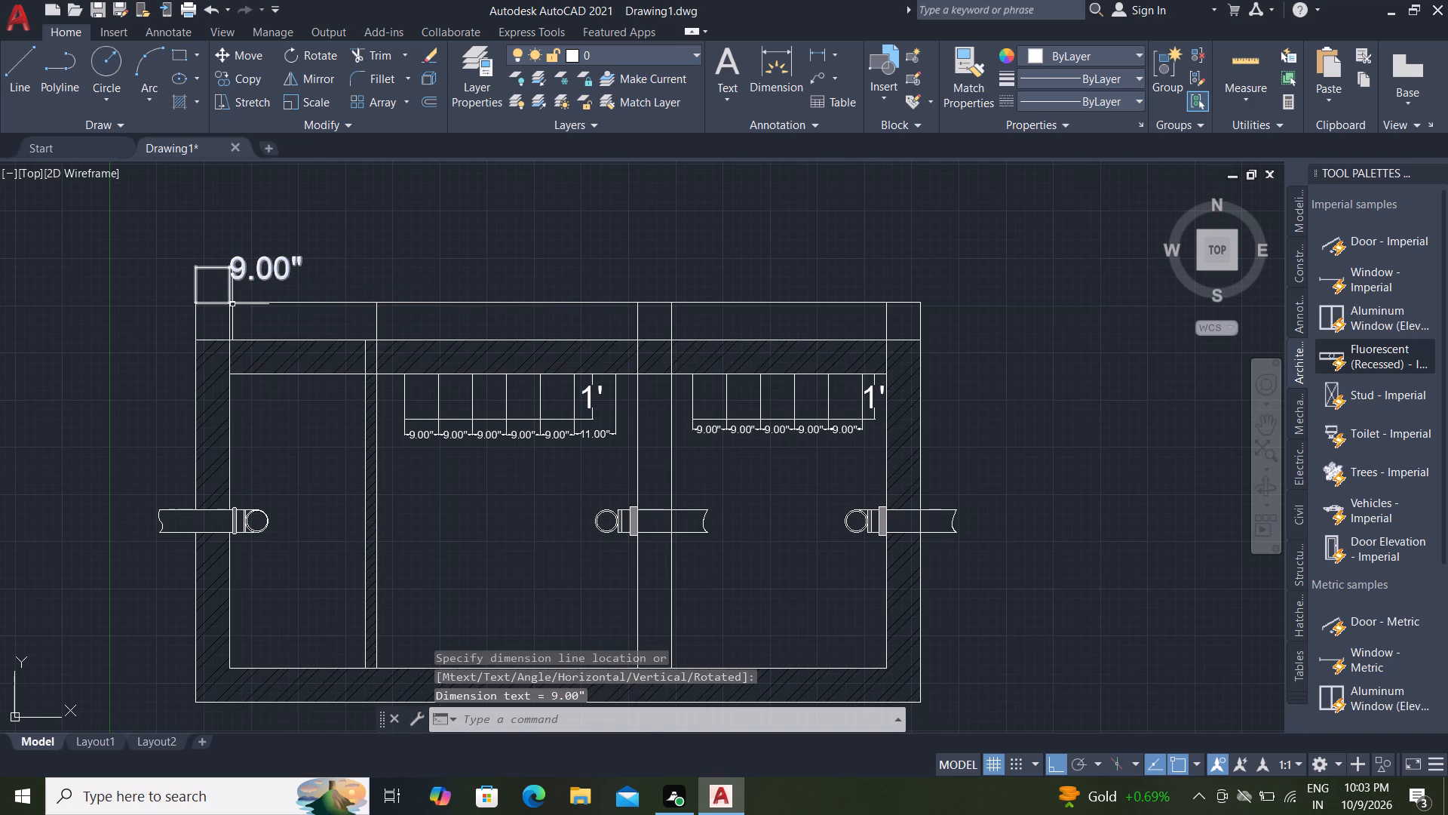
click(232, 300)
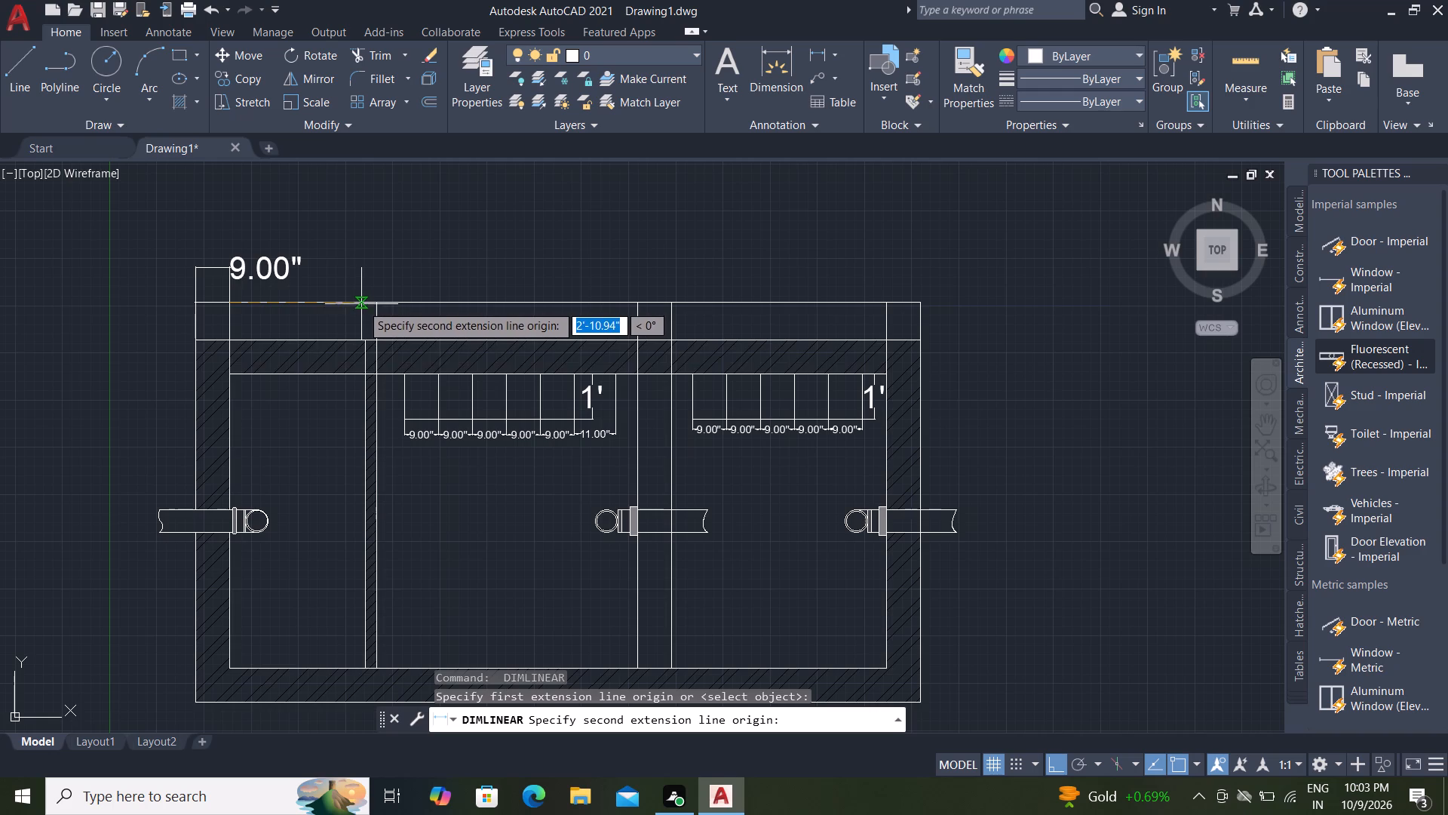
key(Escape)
Extend the thin partition's left line up to the topmost horizontal line.
key(e)
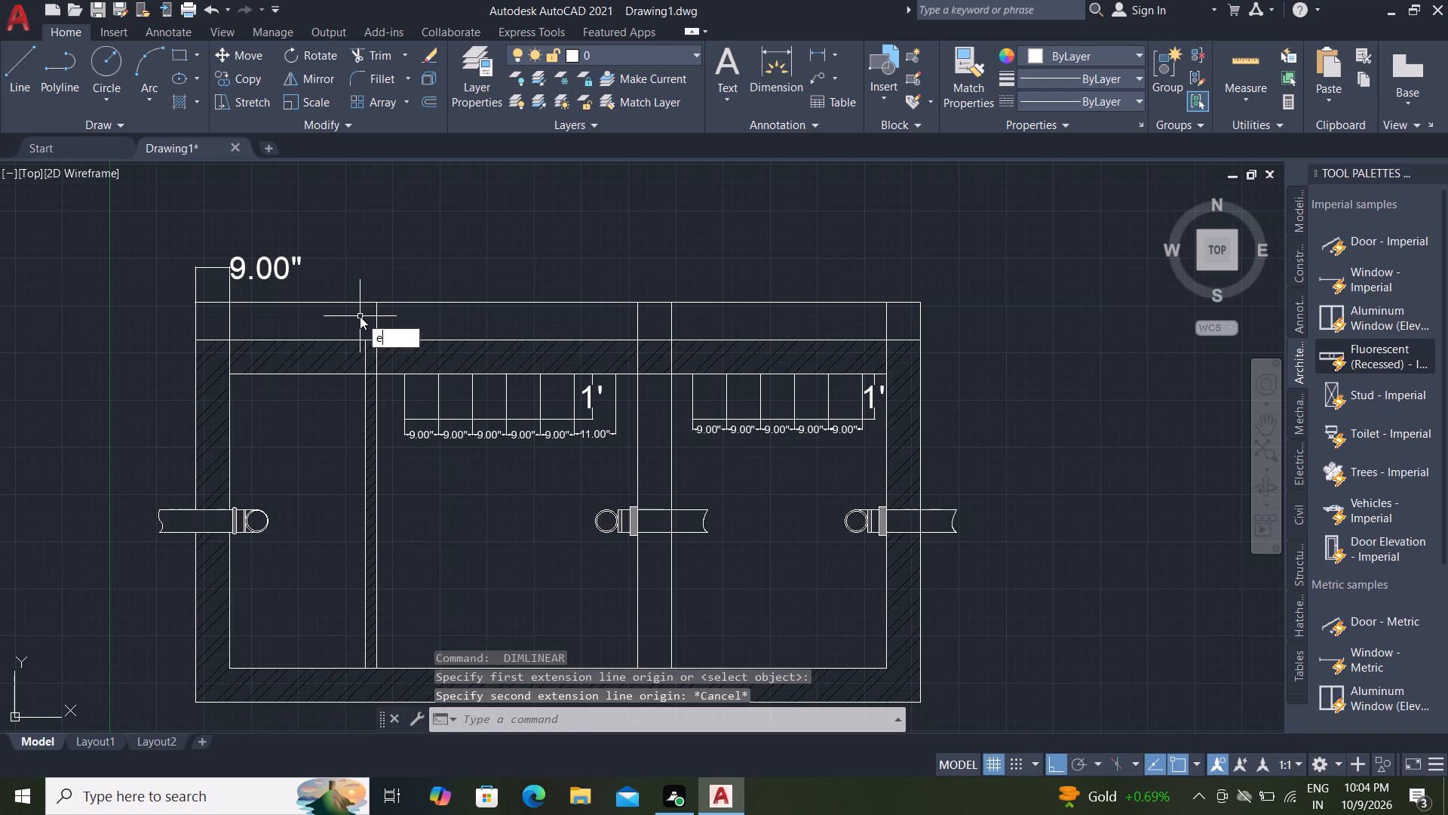
key(x)
key(space)
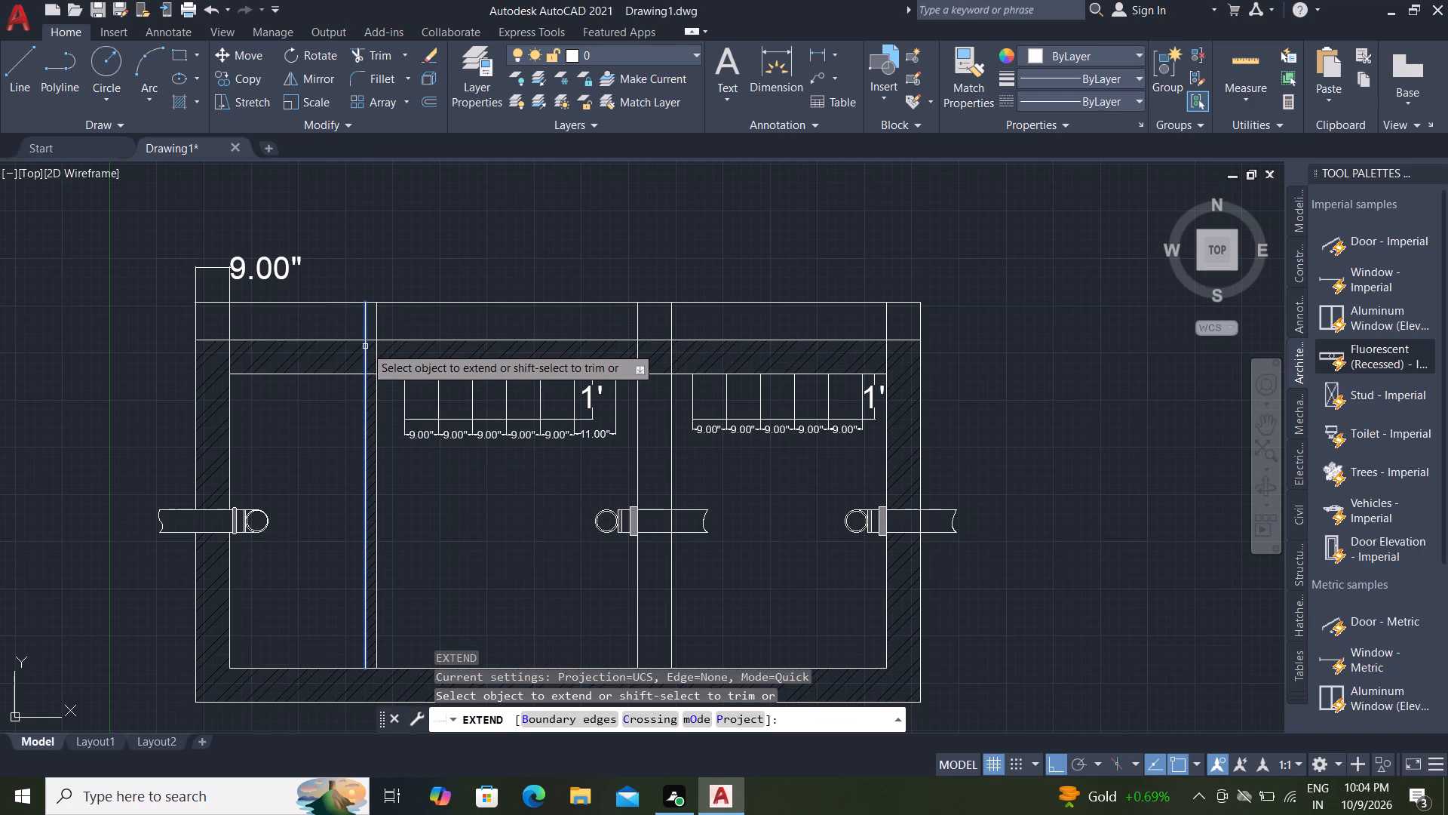
click(366, 346)
key(Escape)
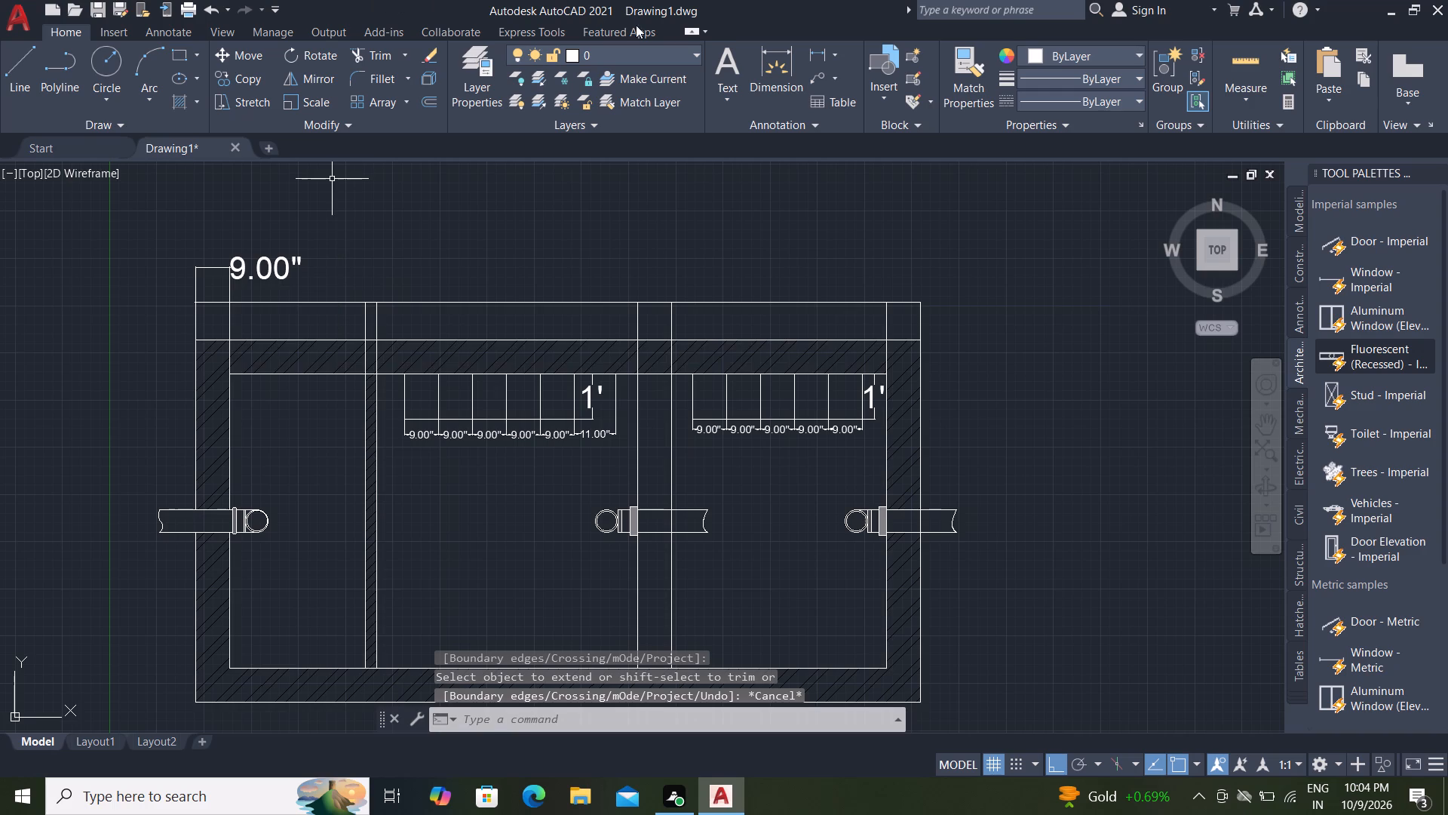
Add linear dimensions above the top line for the left bay's clear width and the thin partition's thickness.
click(812, 48)
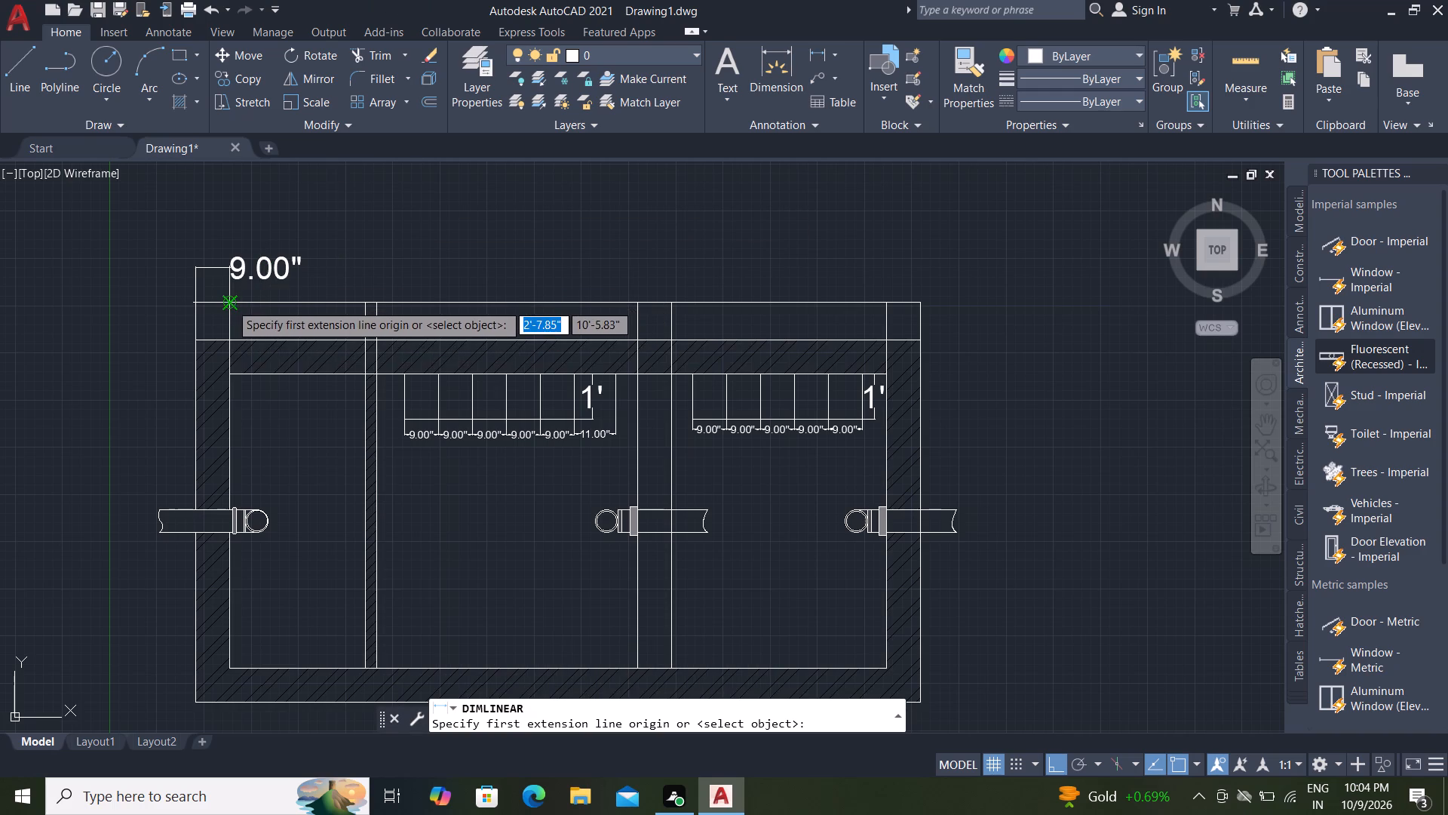
click(231, 303)
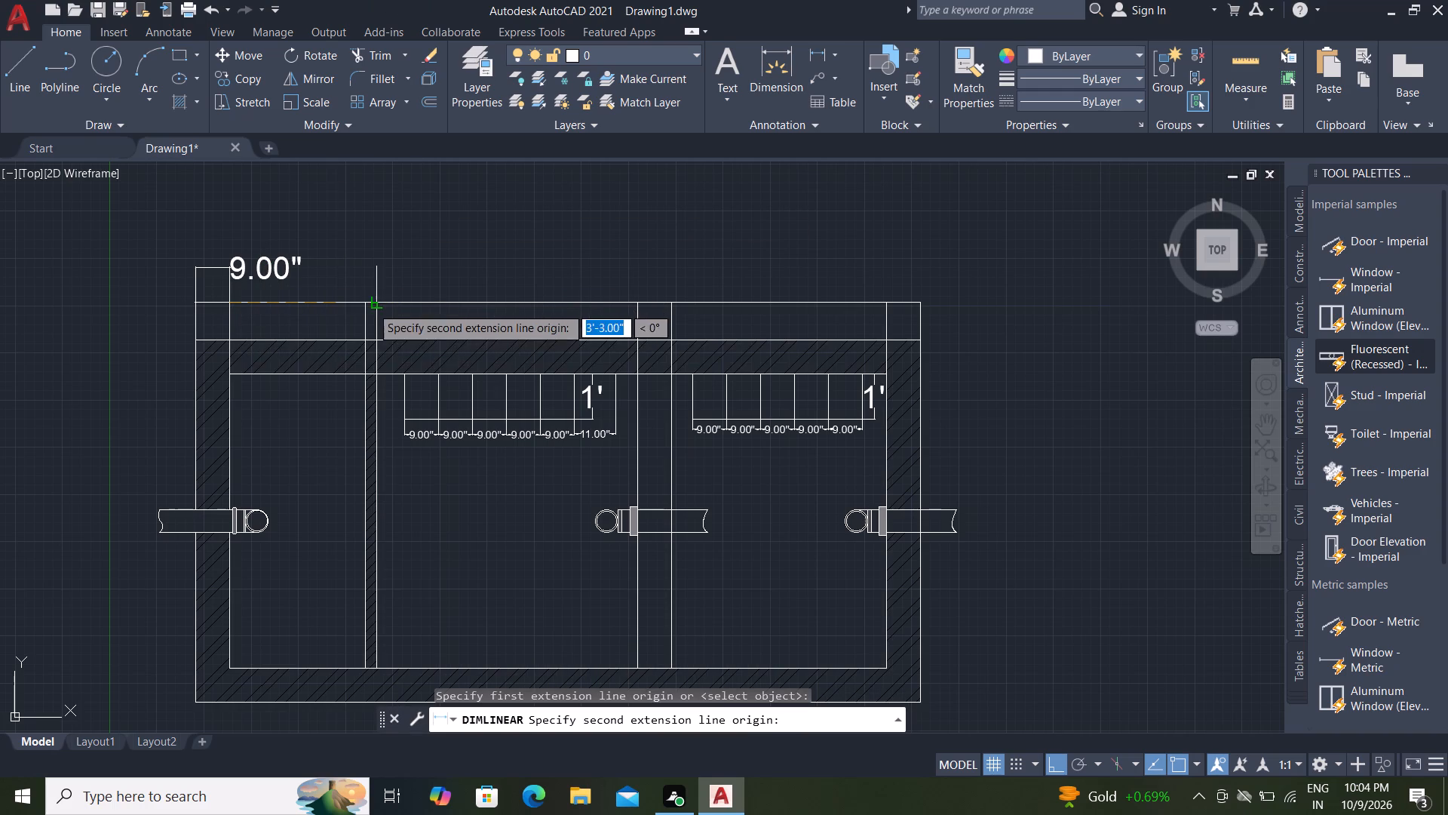
click(362, 305)
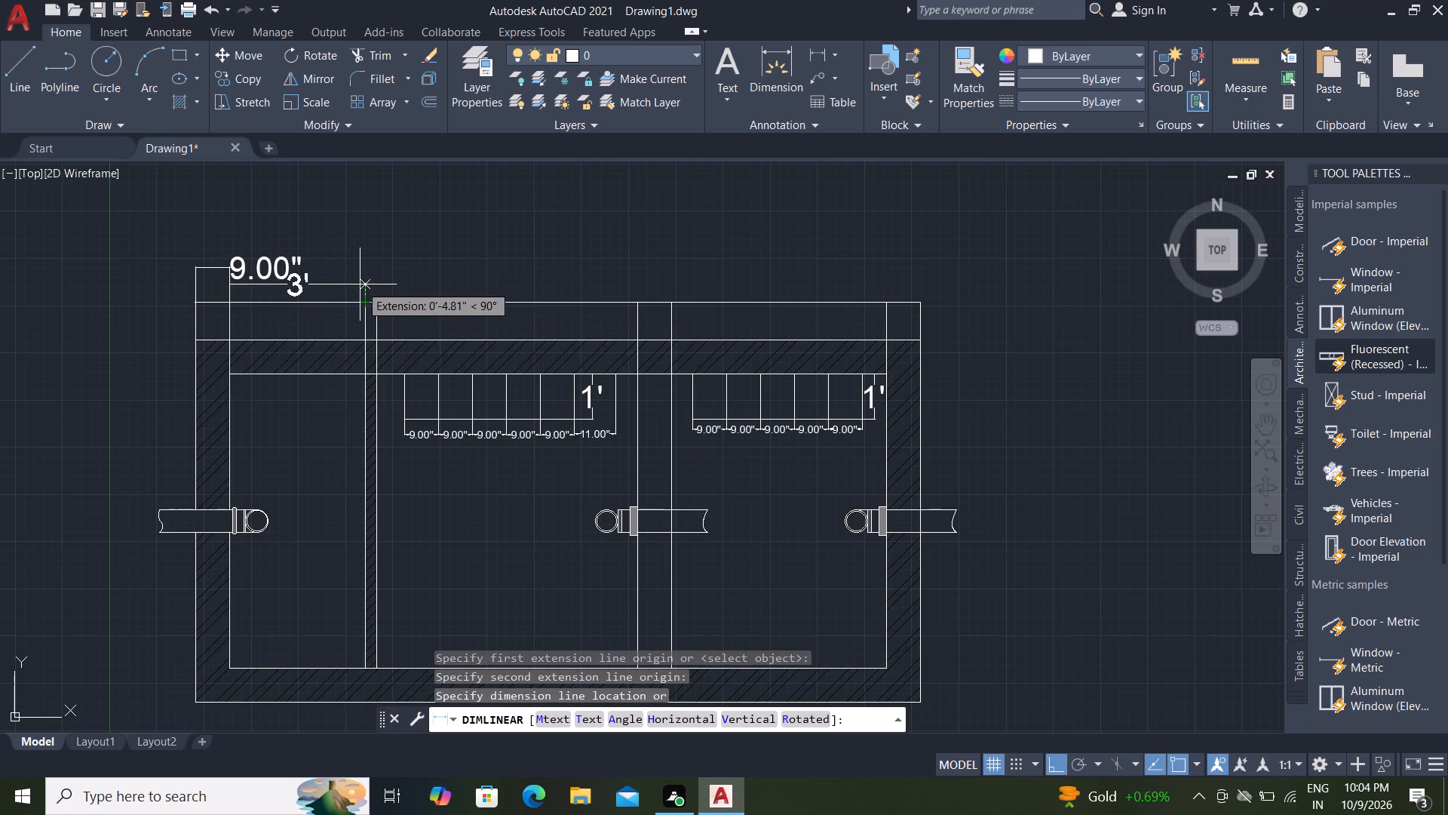
click(360, 284)
key(space)
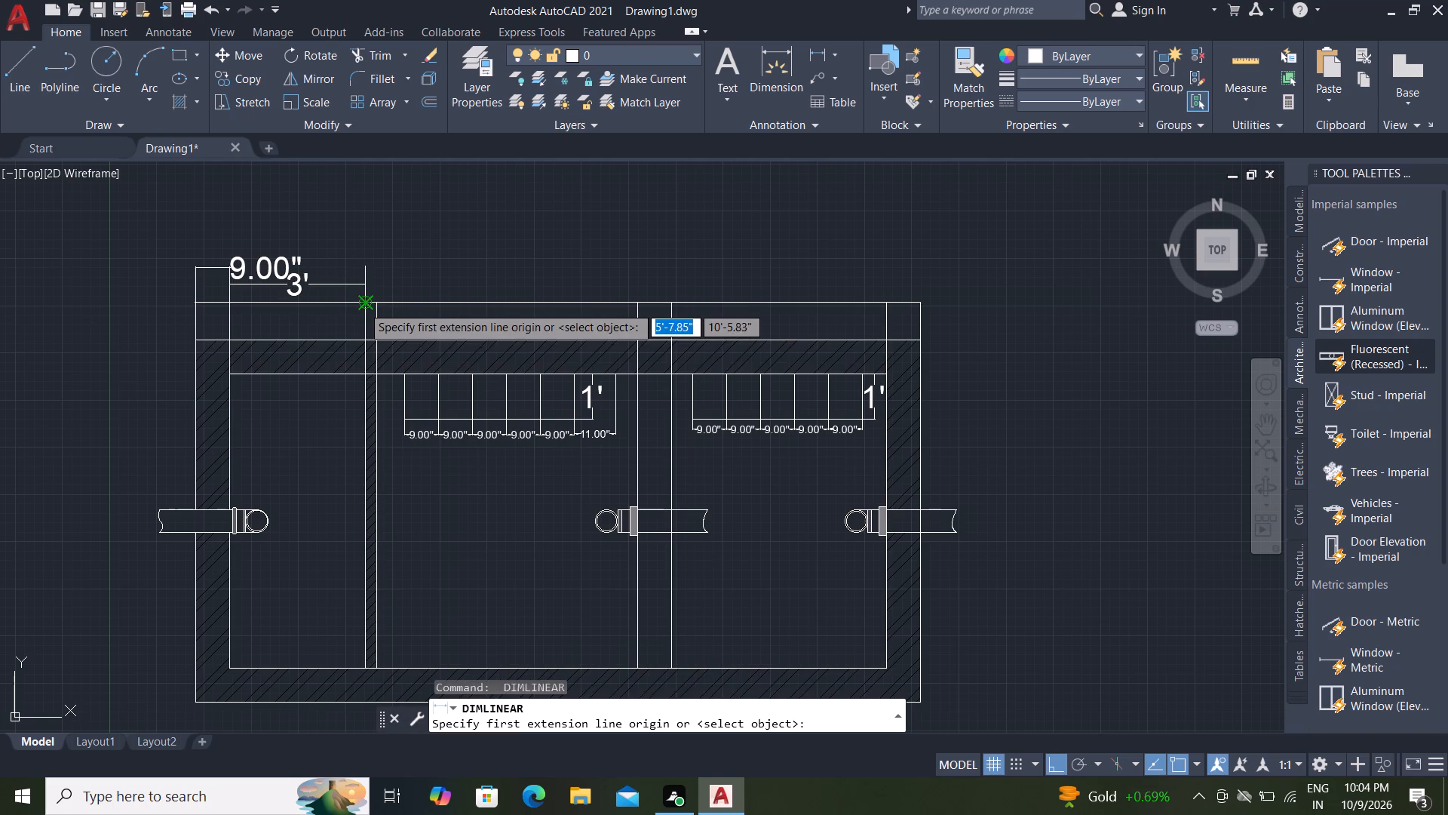
click(362, 306)
click(372, 307)
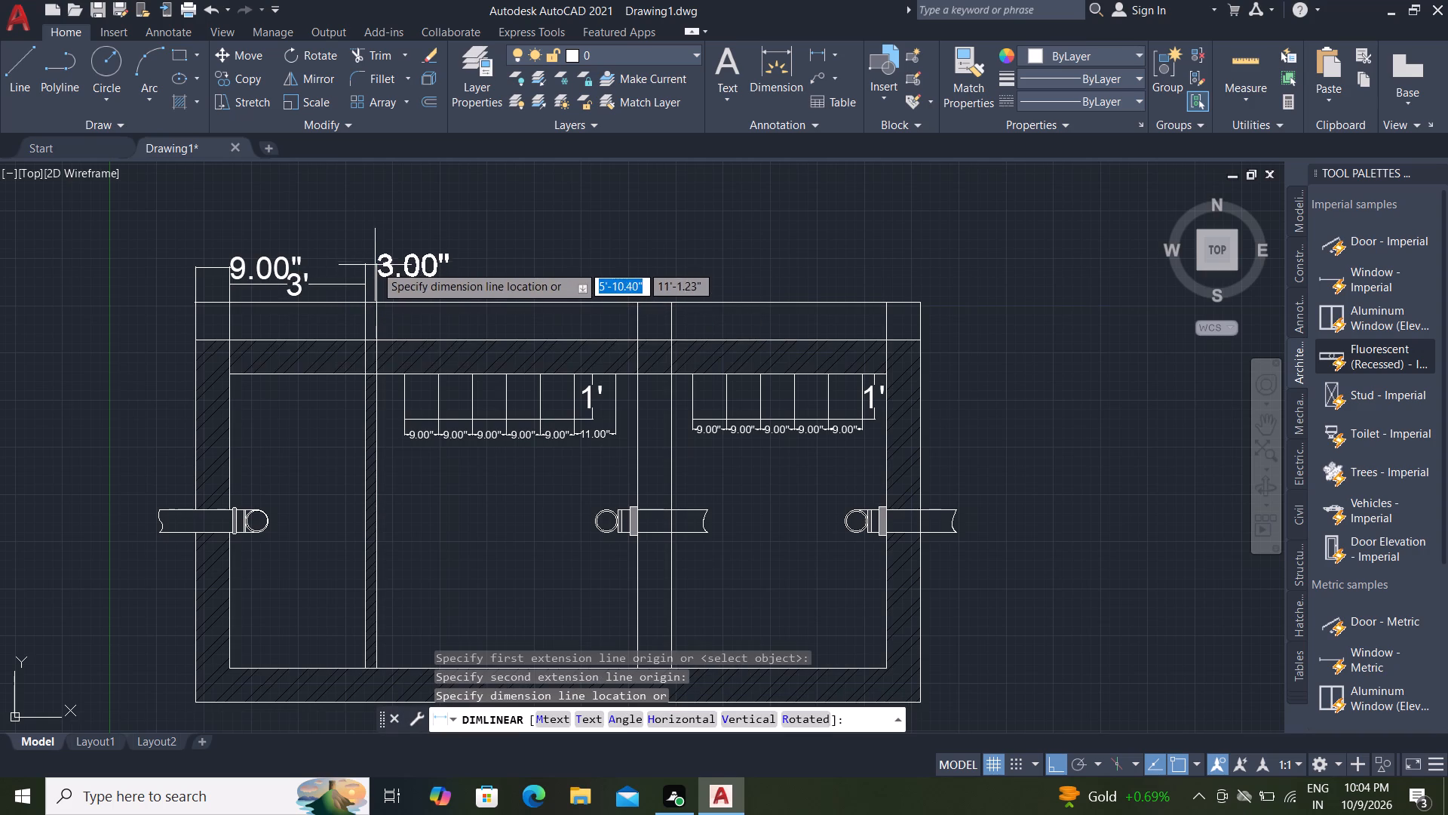
click(373, 265)
Add a linear dimension above the top line for the middle bay, from the thin partition to the thicker cross wall.
key(space)
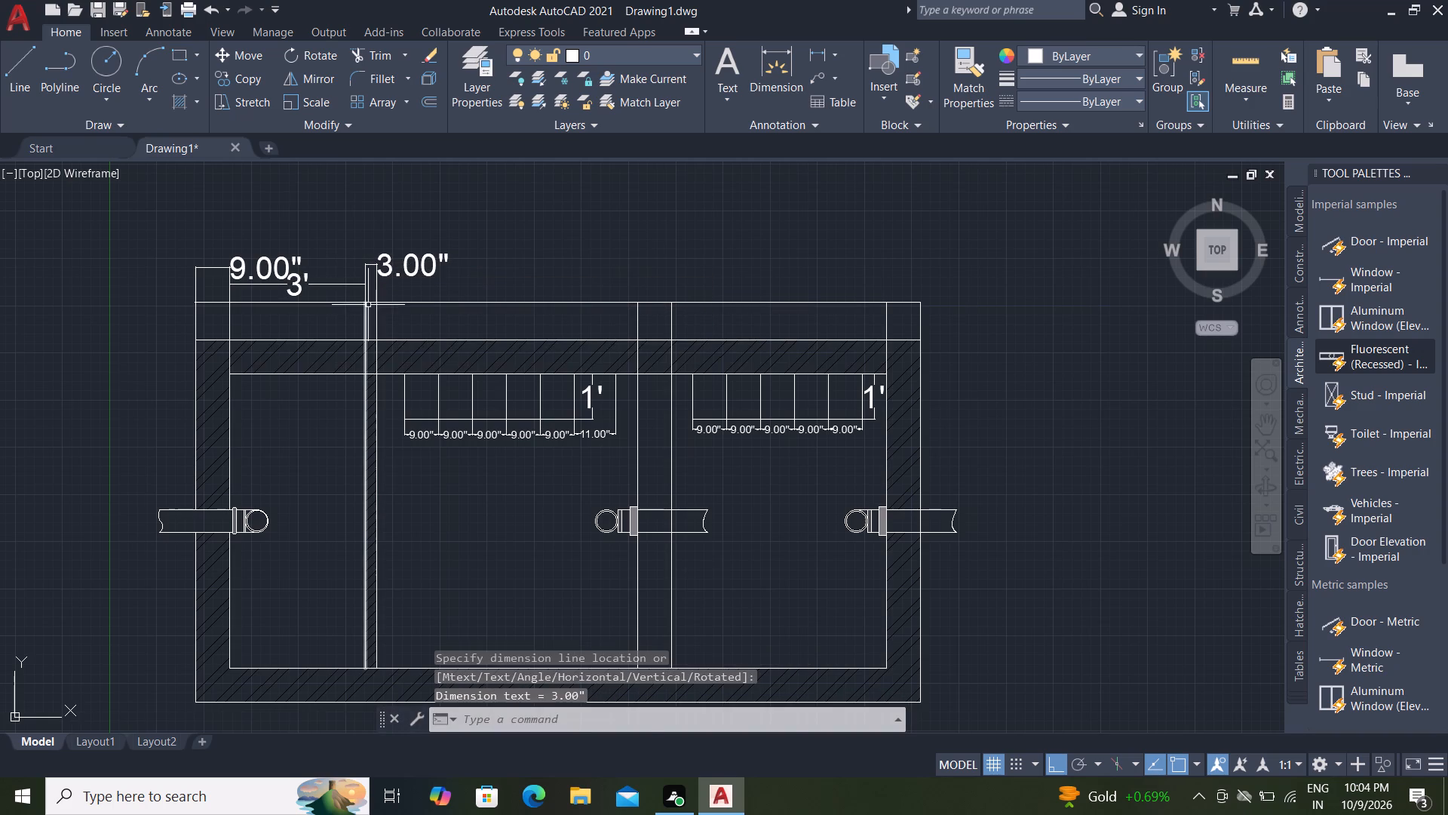
click(379, 305)
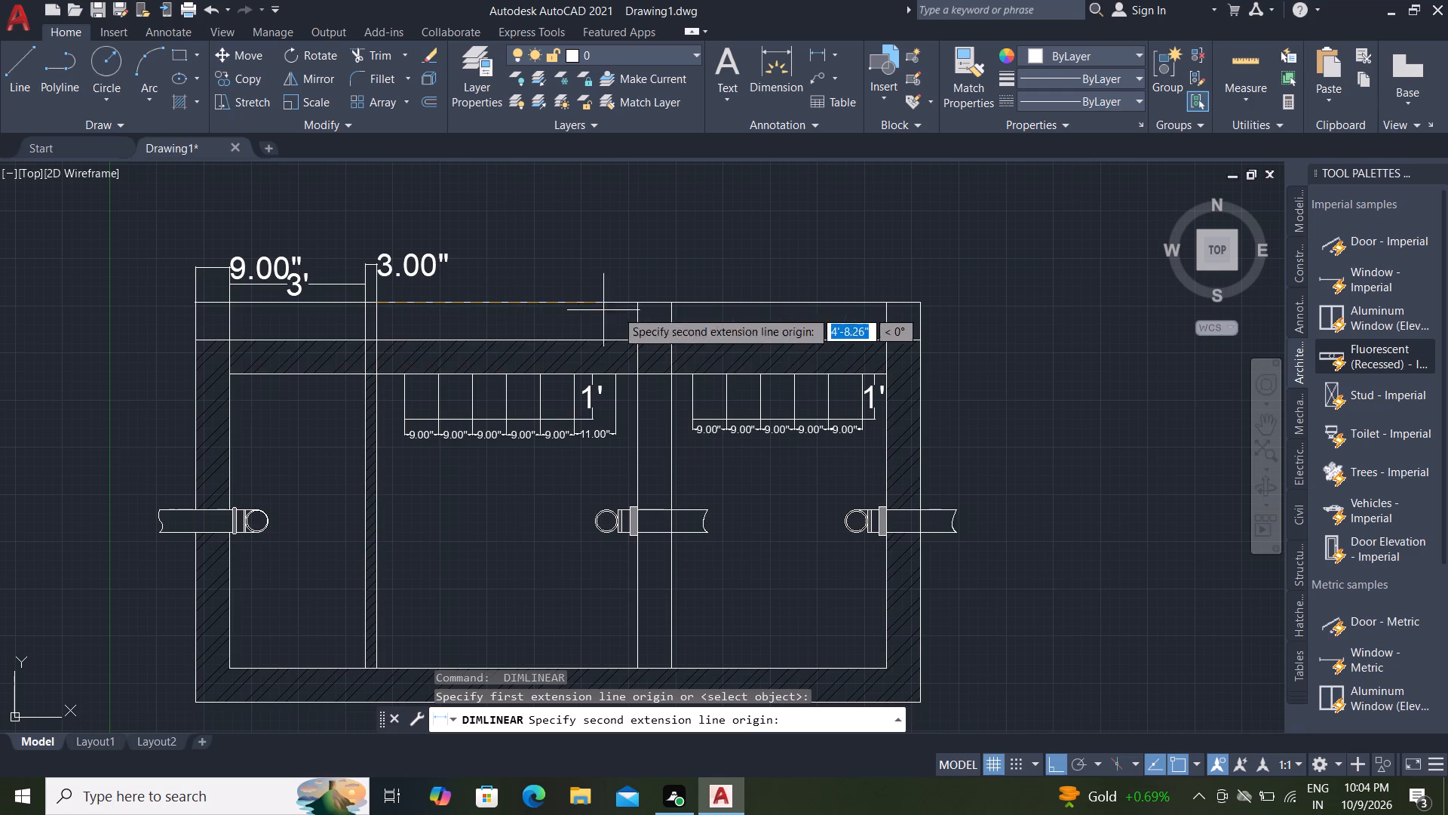
click(639, 301)
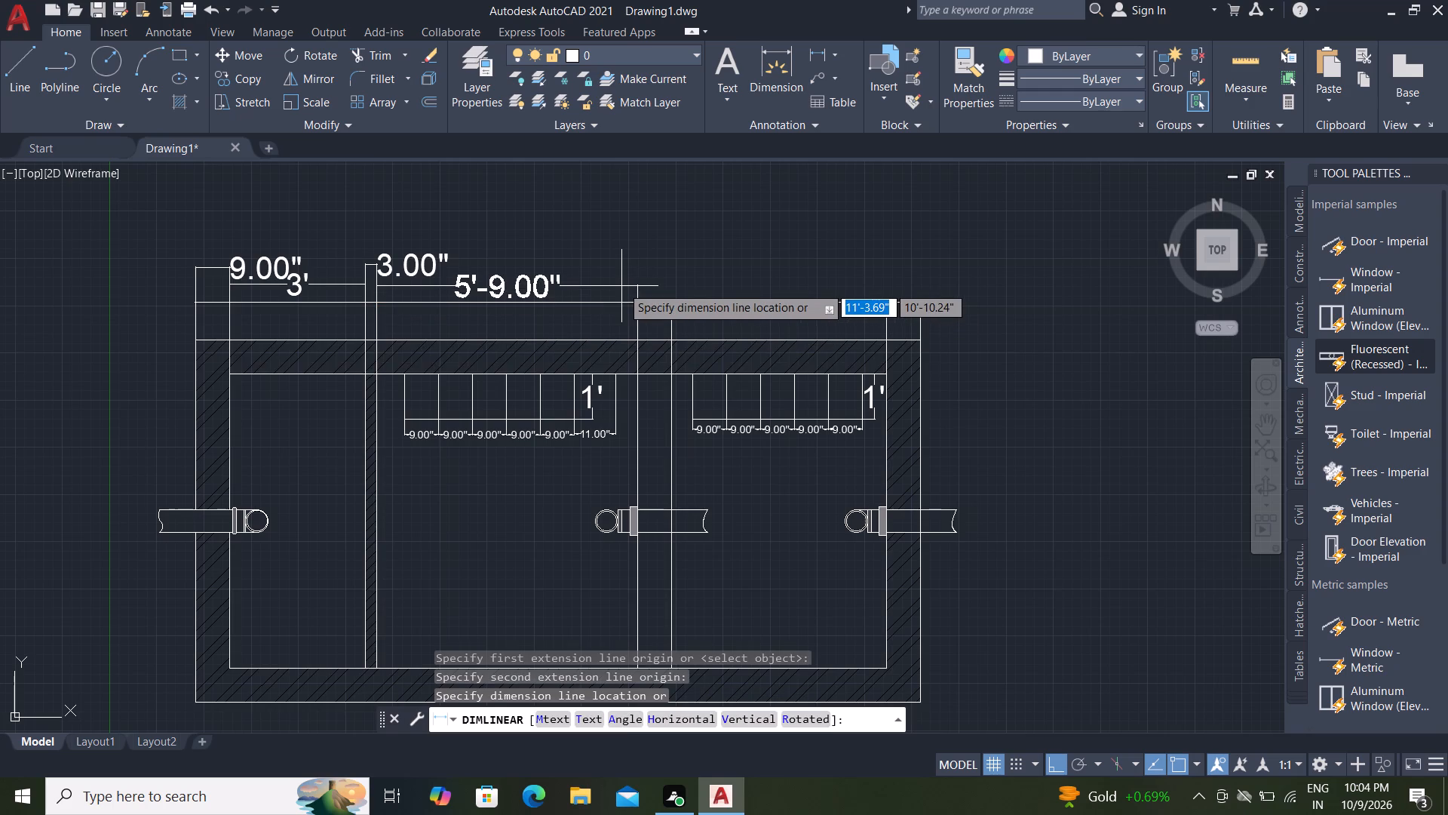
scroll(618, 286, up, 2)
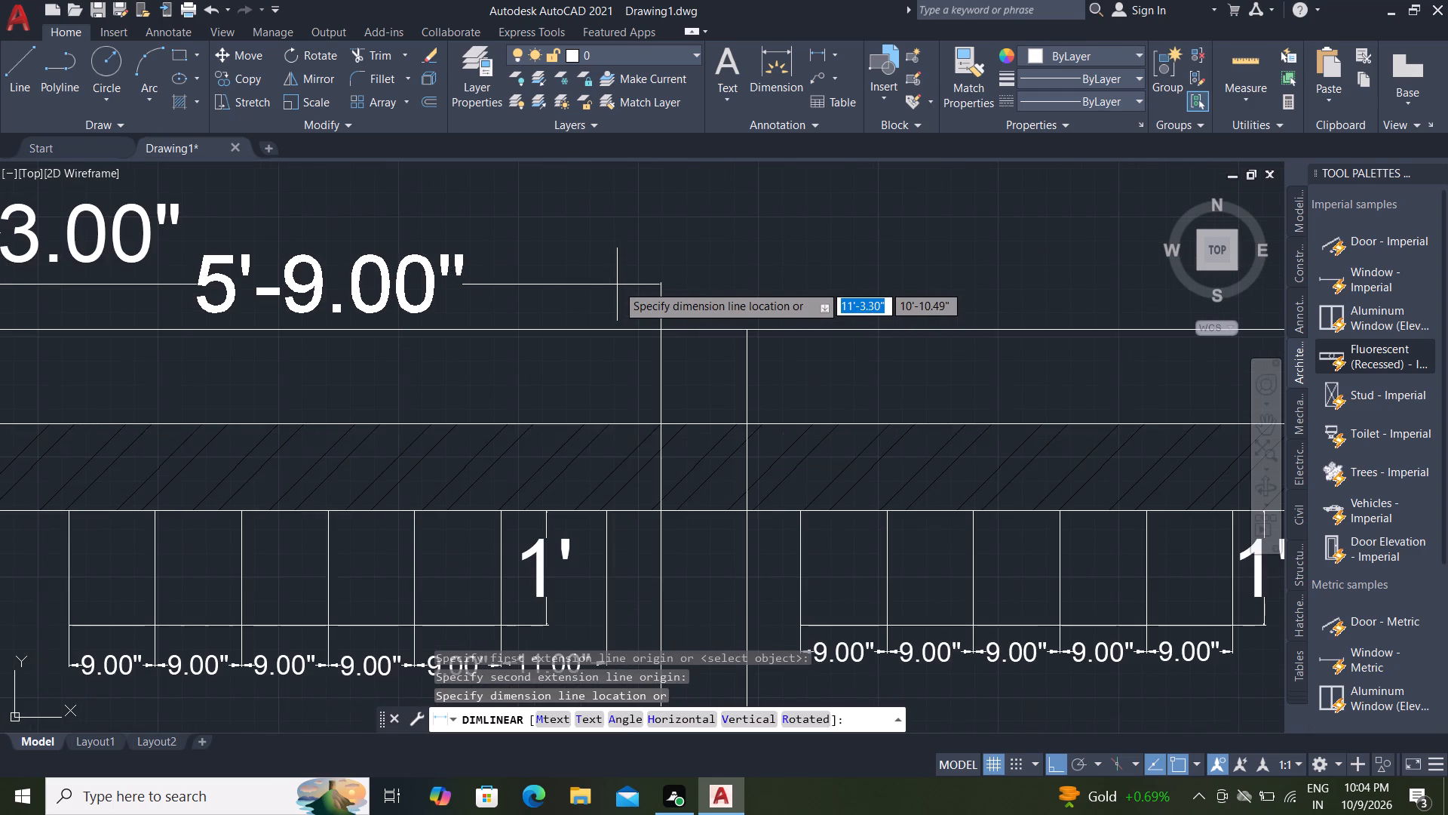
scroll(617, 284, down, 1)
click(615, 275)
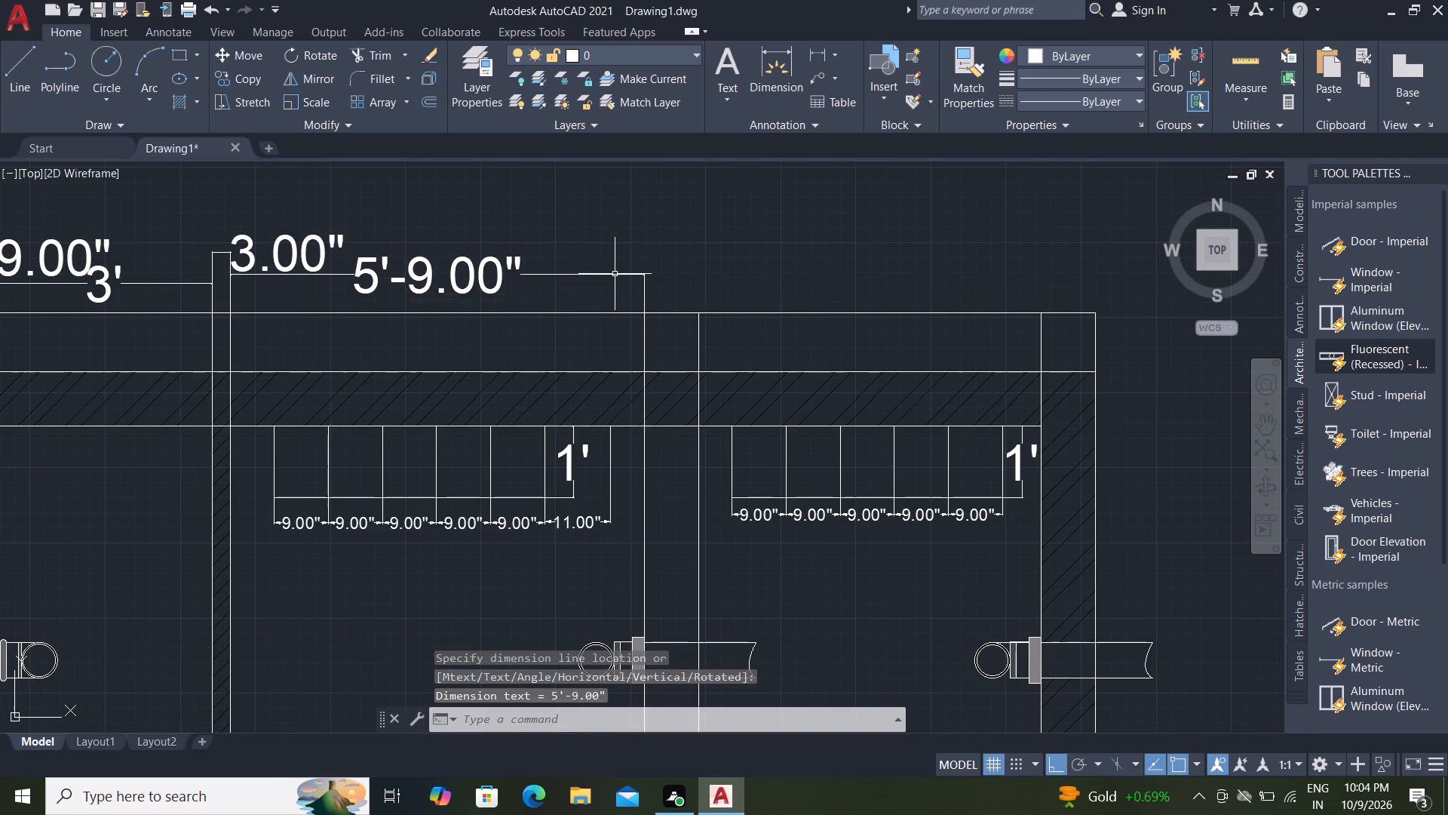
Add a linear dimension above the top line across the thickness of the cross wall between the middle and right bays.
scroll(232, 205, down, 1)
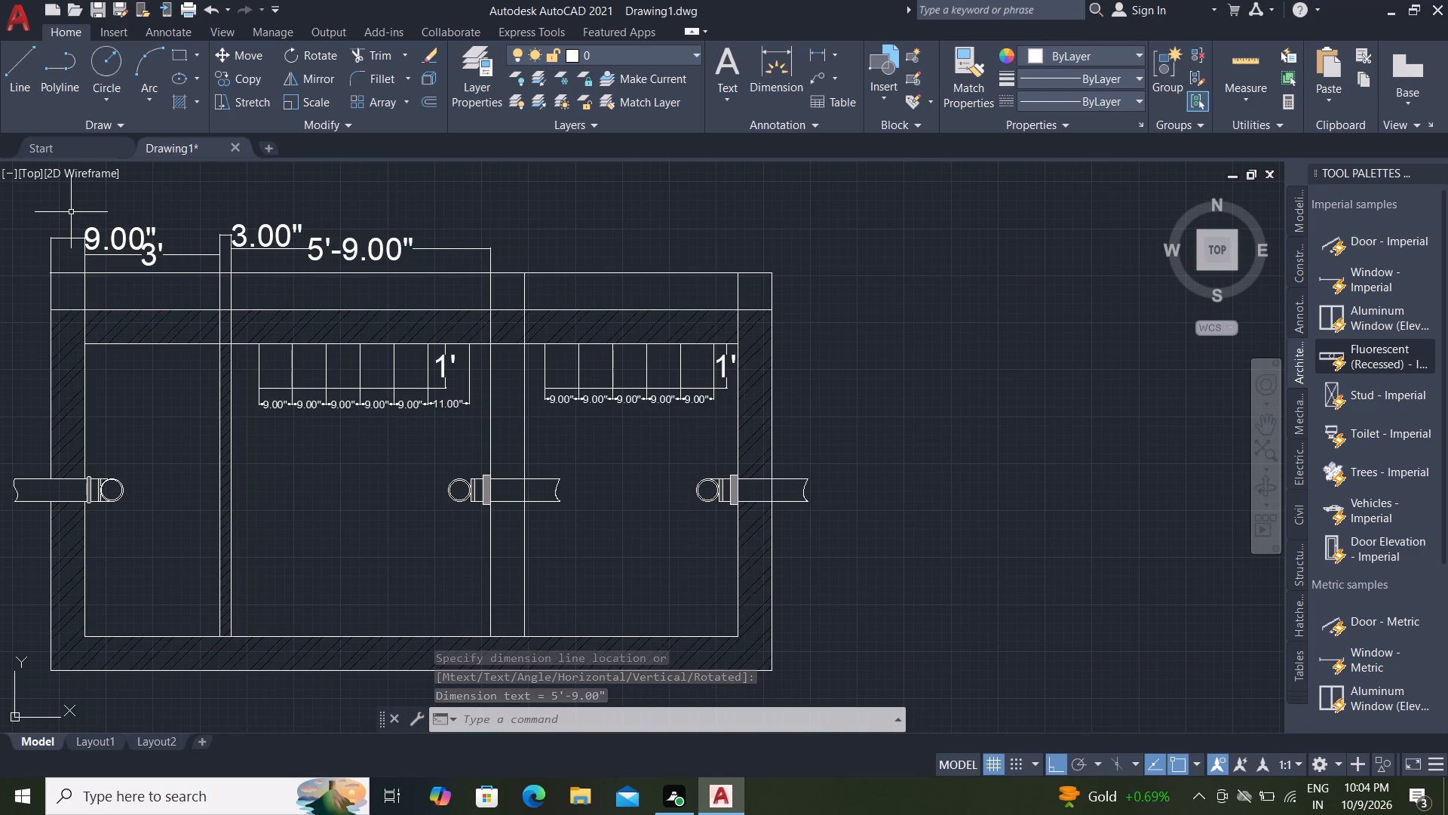
key(space)
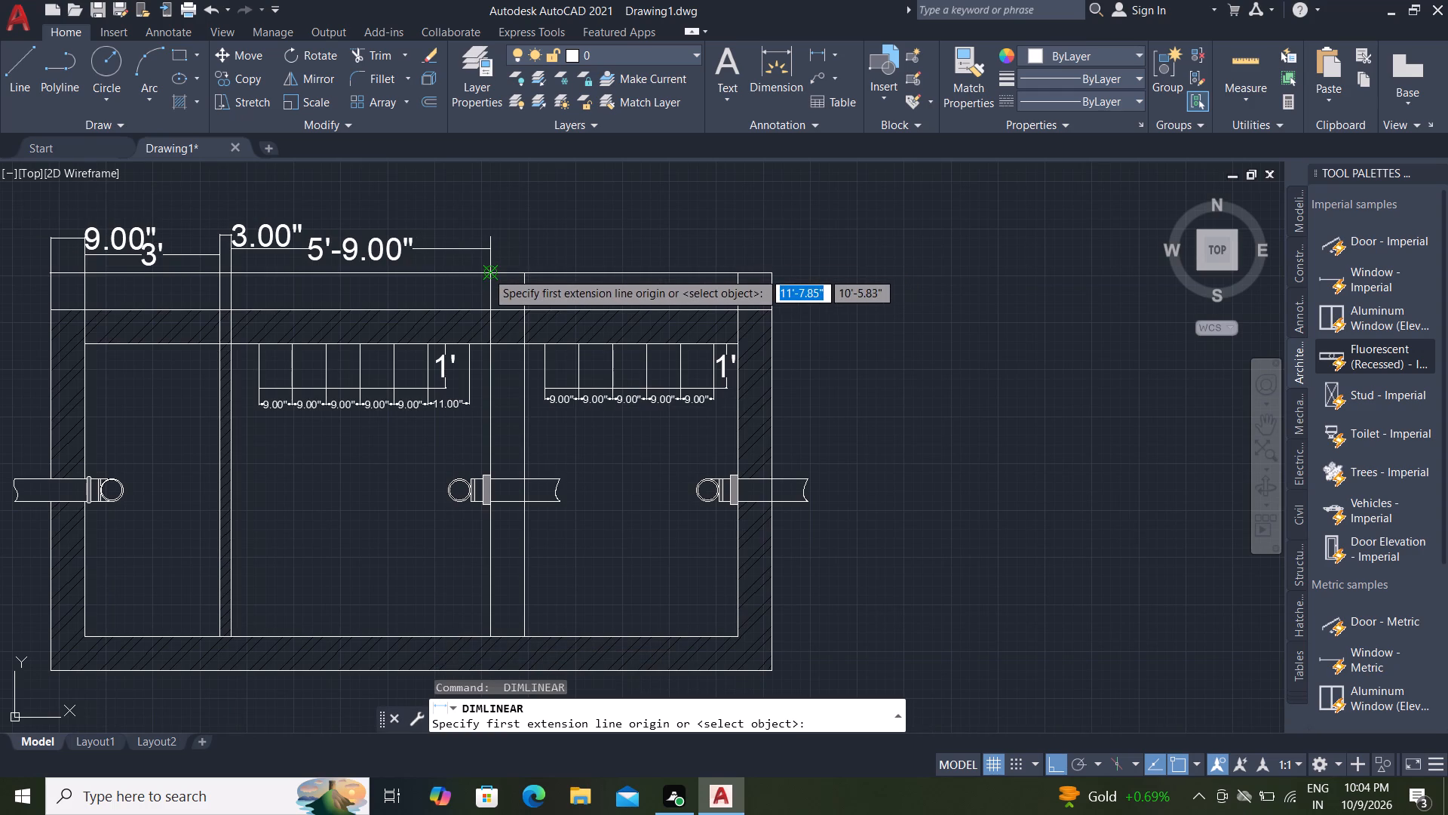
click(486, 272)
click(528, 269)
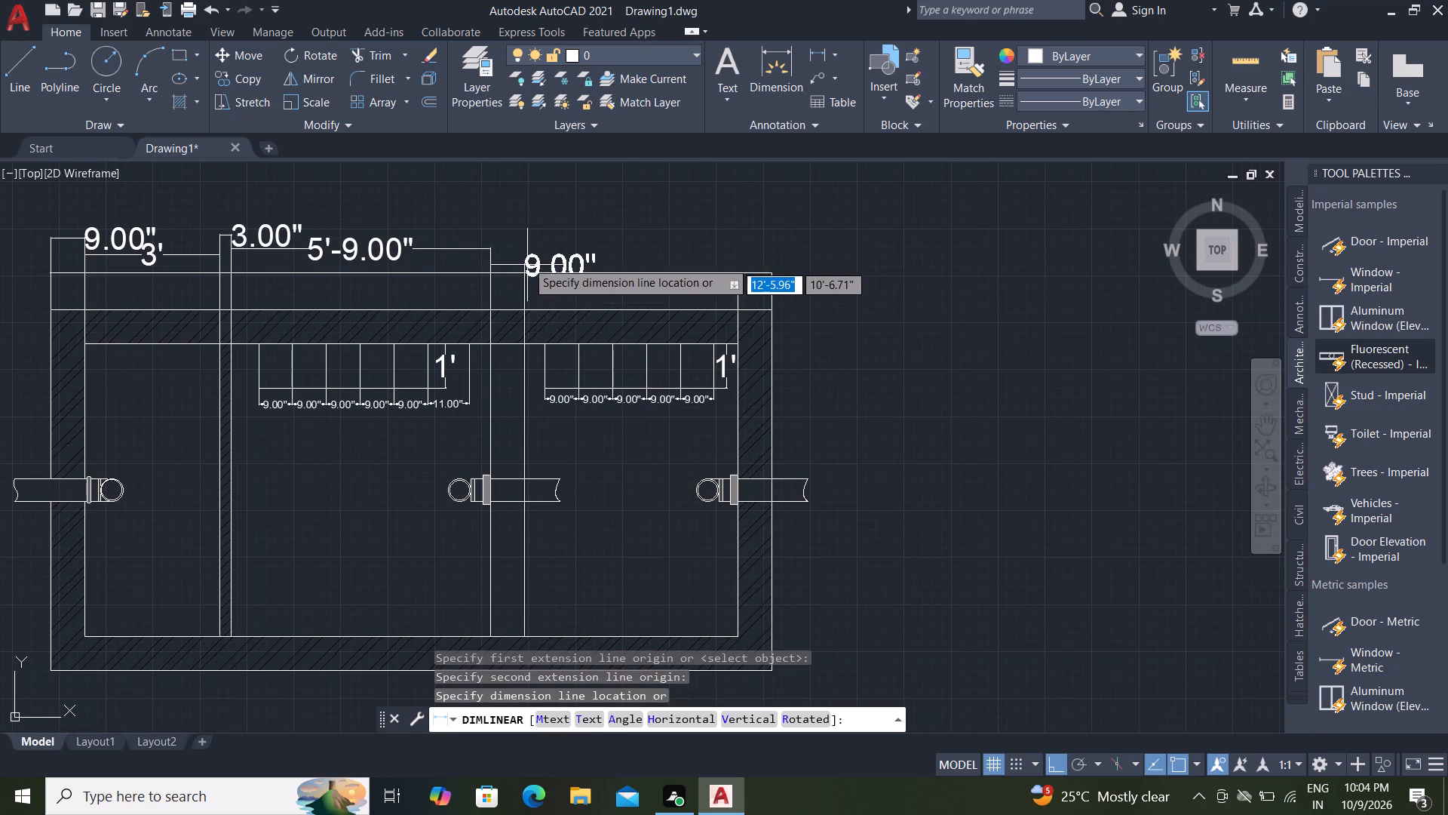
click(520, 248)
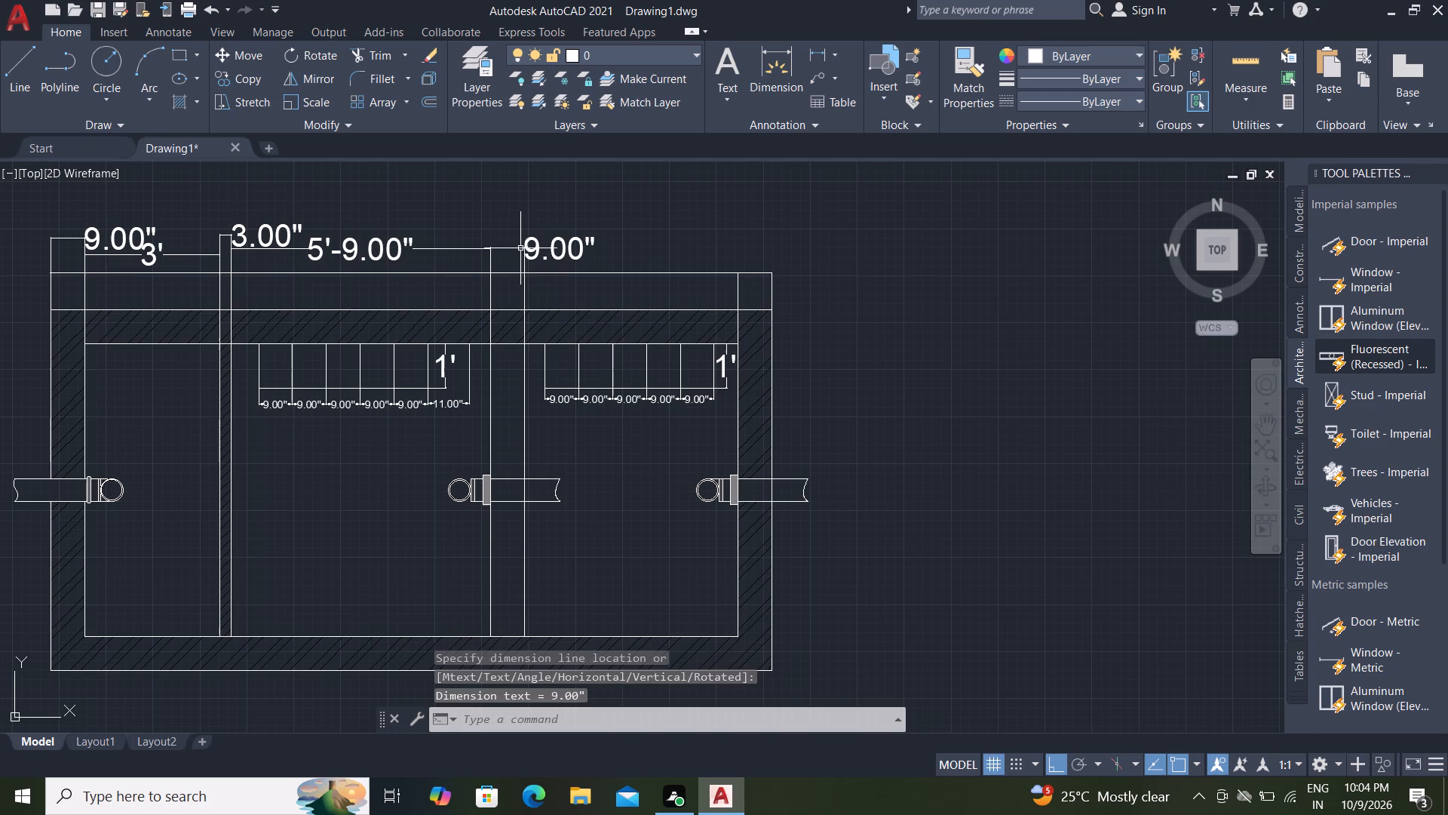
Add a linear dimension above the top line for the right bay's clear width, up to the right wall's inner face.
key(space)
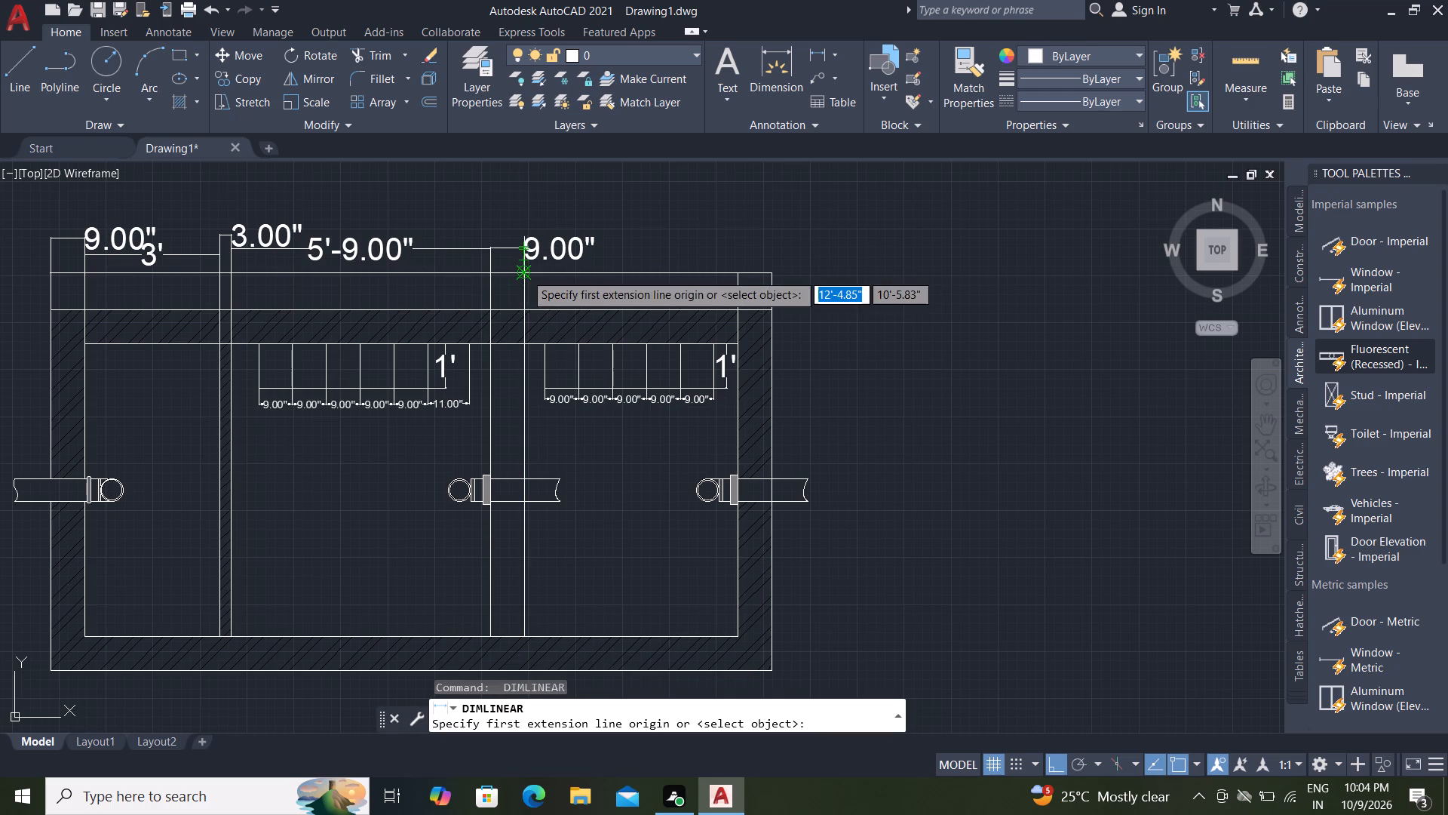
click(525, 273)
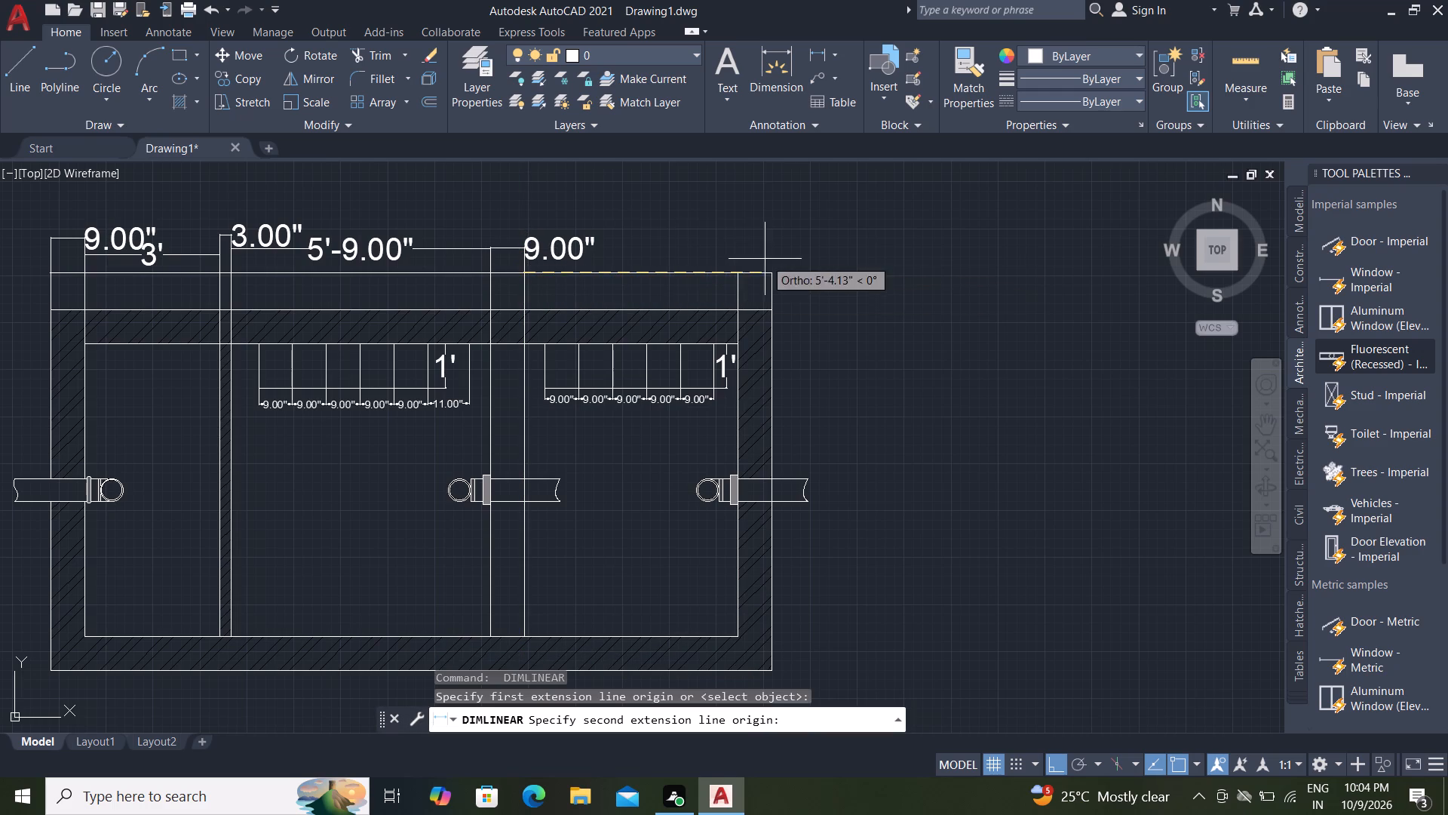
click(735, 278)
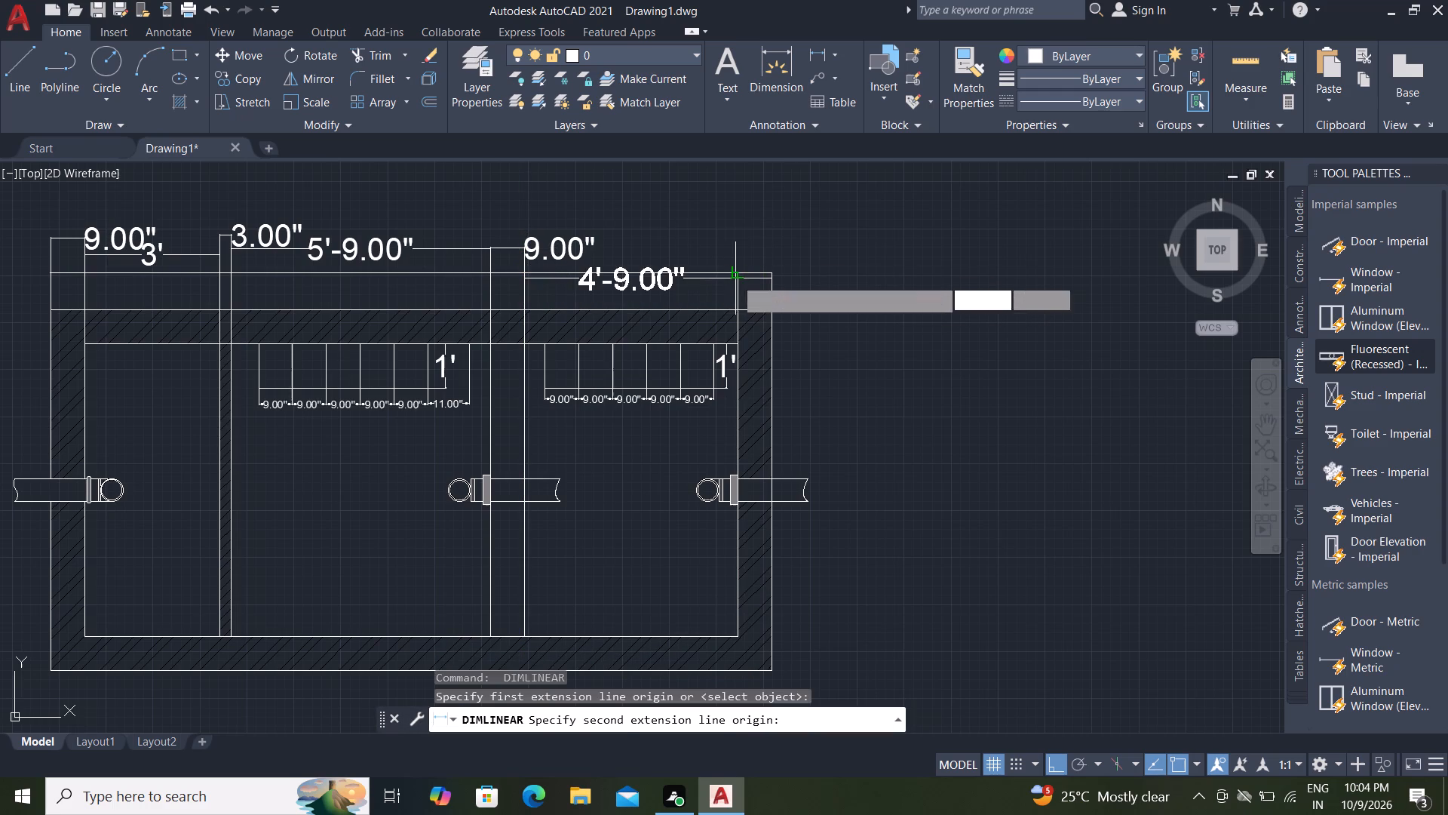
scroll(729, 261, up, 3)
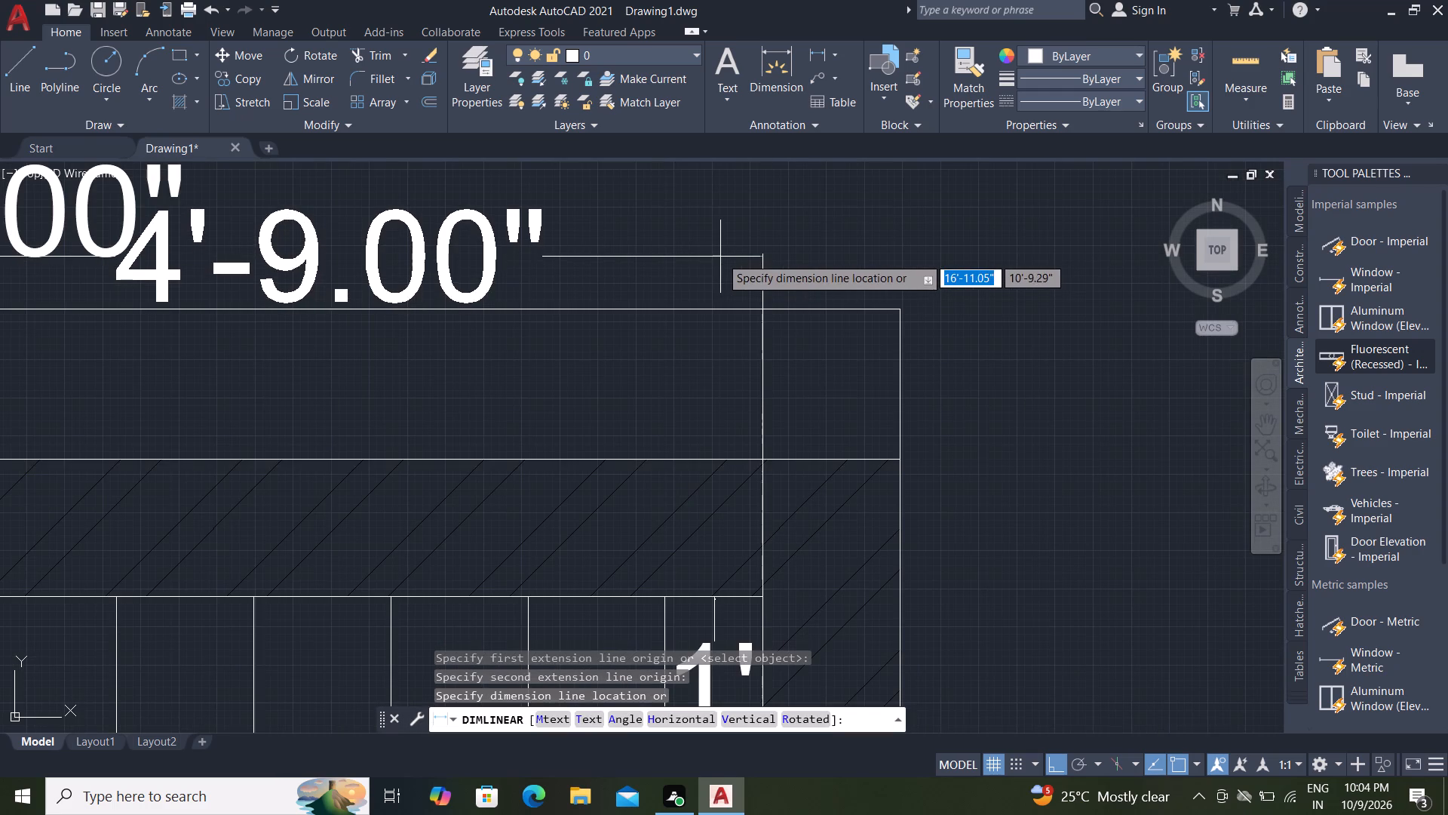
click(720, 257)
Add a linear dimension above the top line across the right wall's thickness.
key(space)
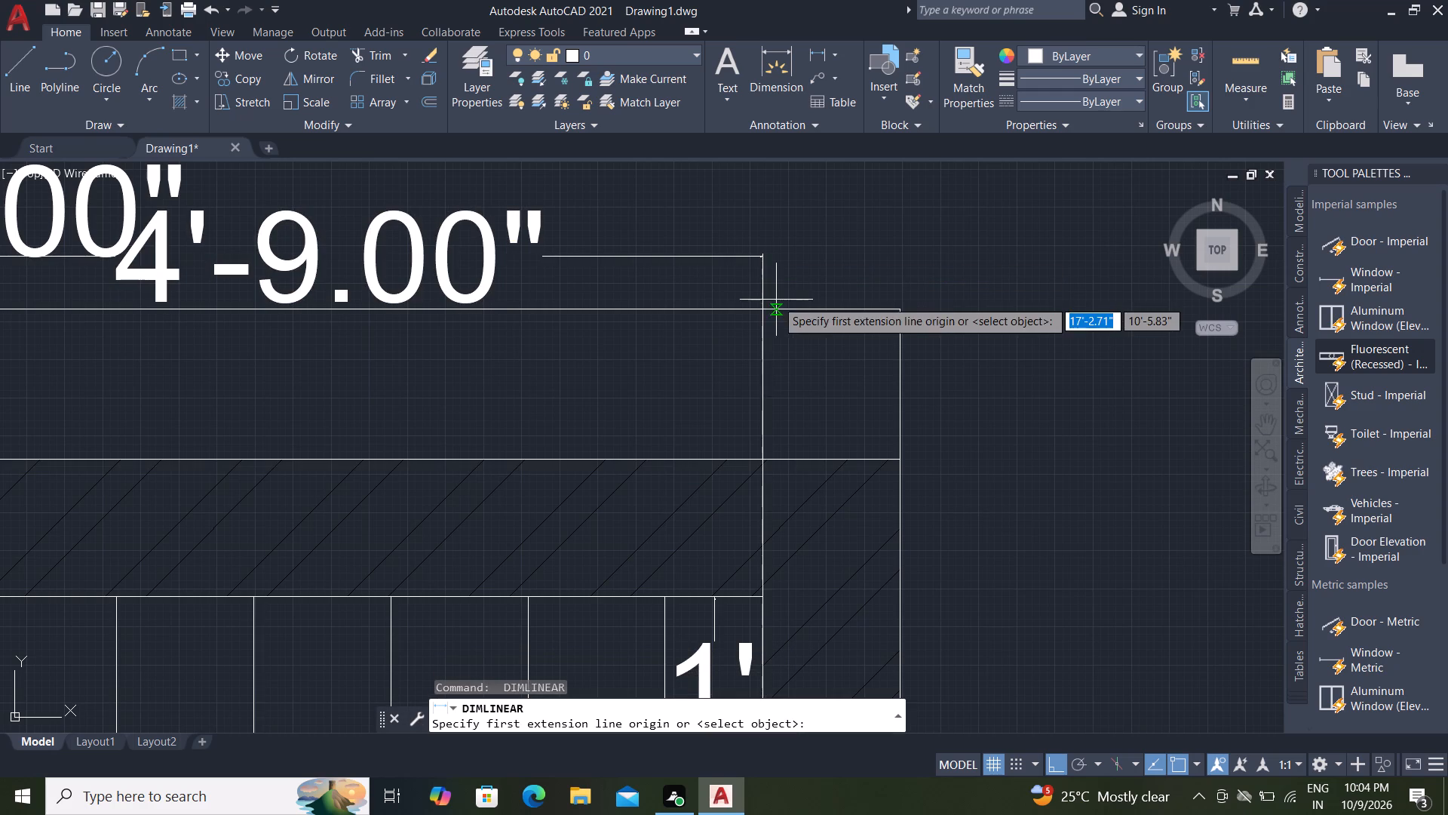
drag(762, 305, 780, 304)
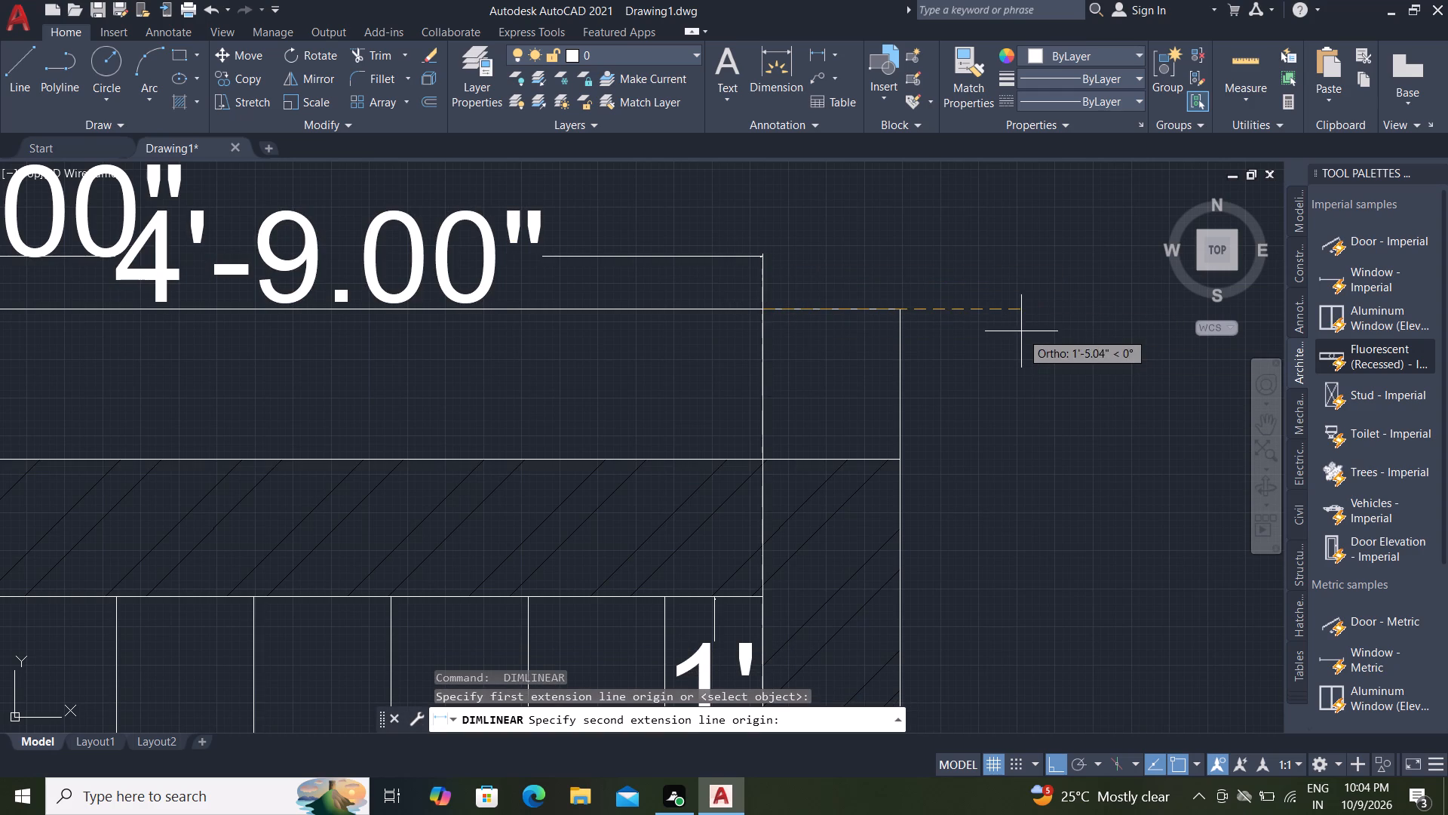
click(905, 309)
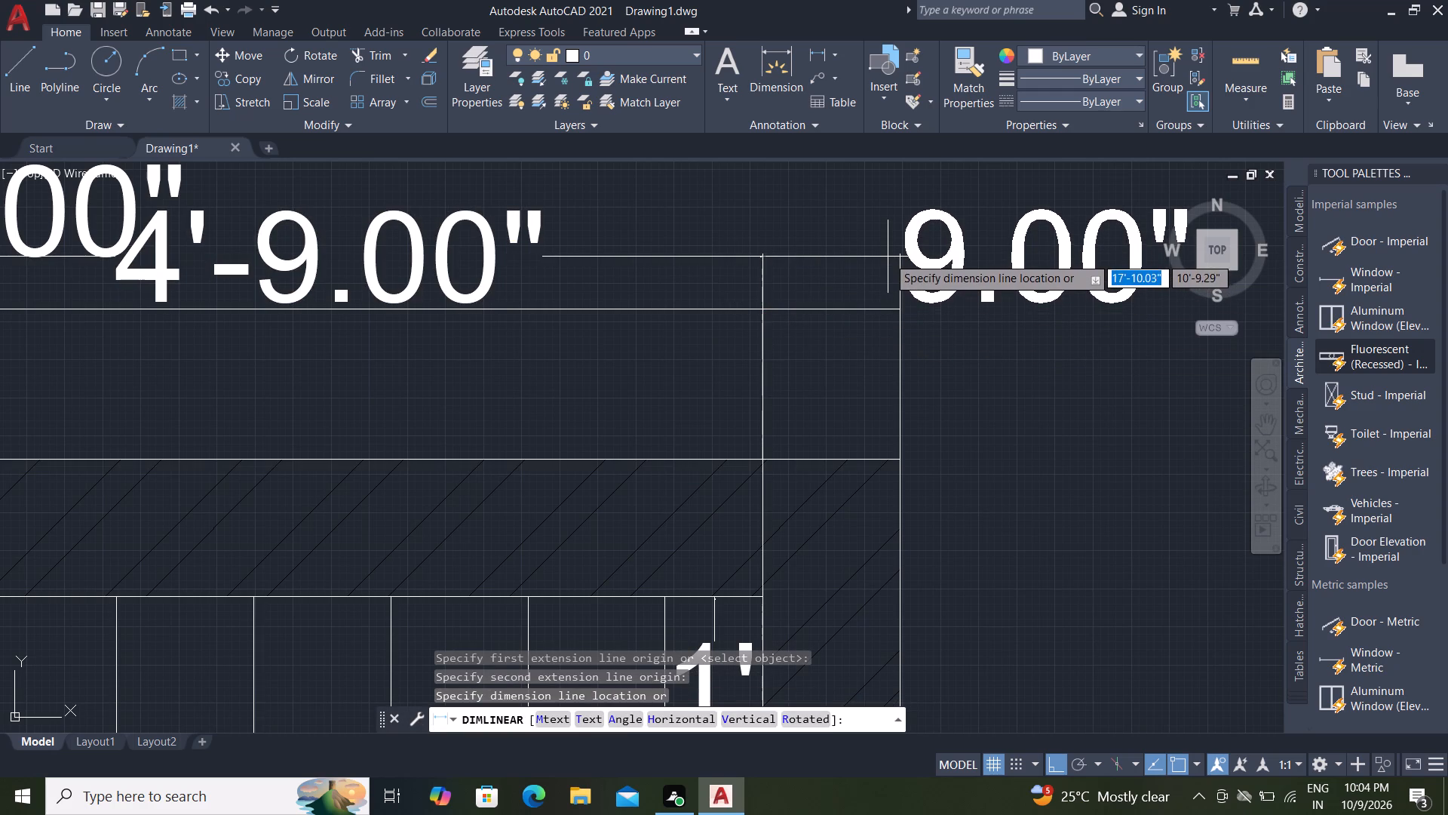
click(888, 257)
Match the properties of a small 9.00" tread dimension in the right bay onto all seven dimensions above the top wall.
click(966, 62)
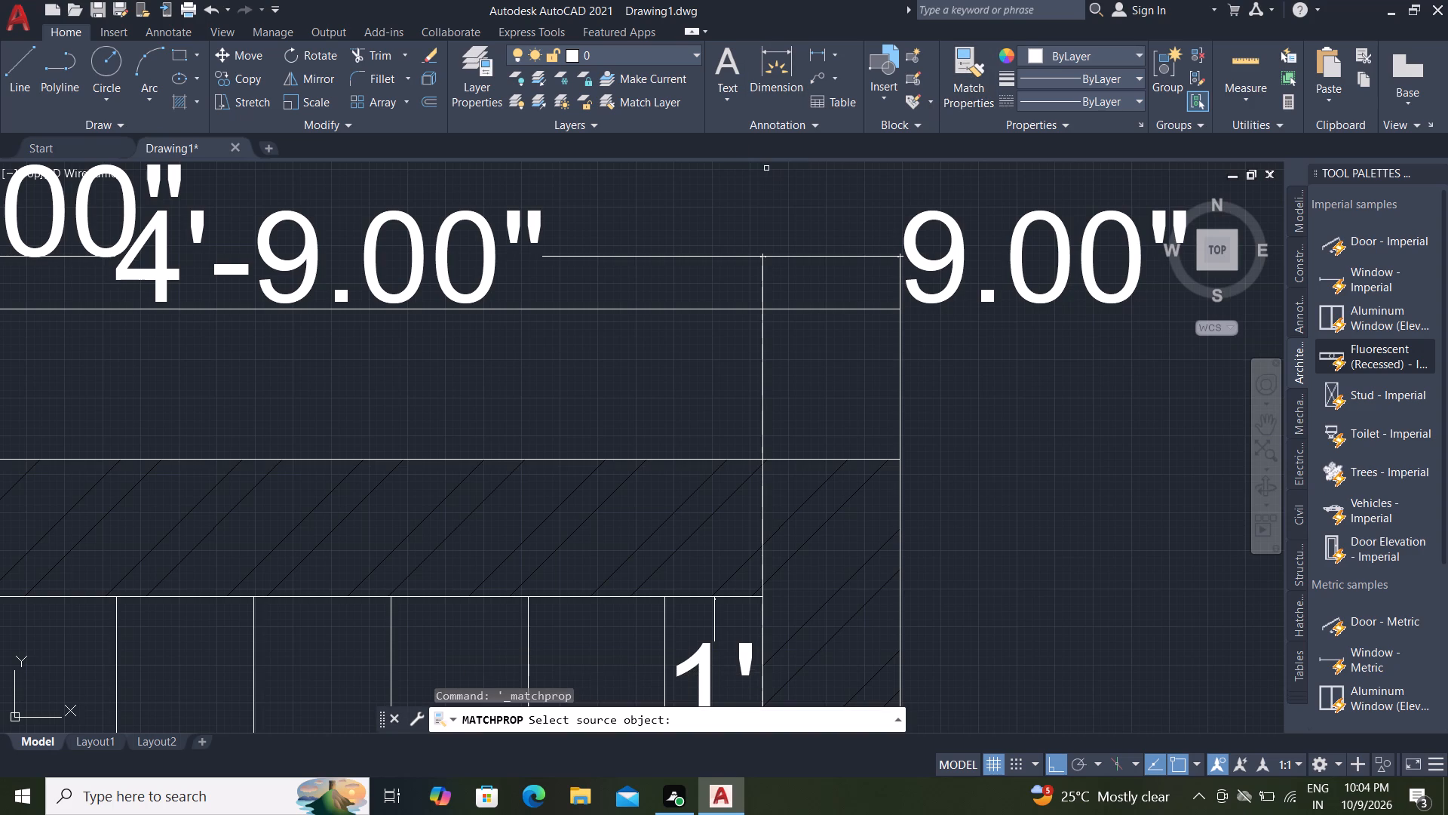
scroll(740, 265, down, 5)
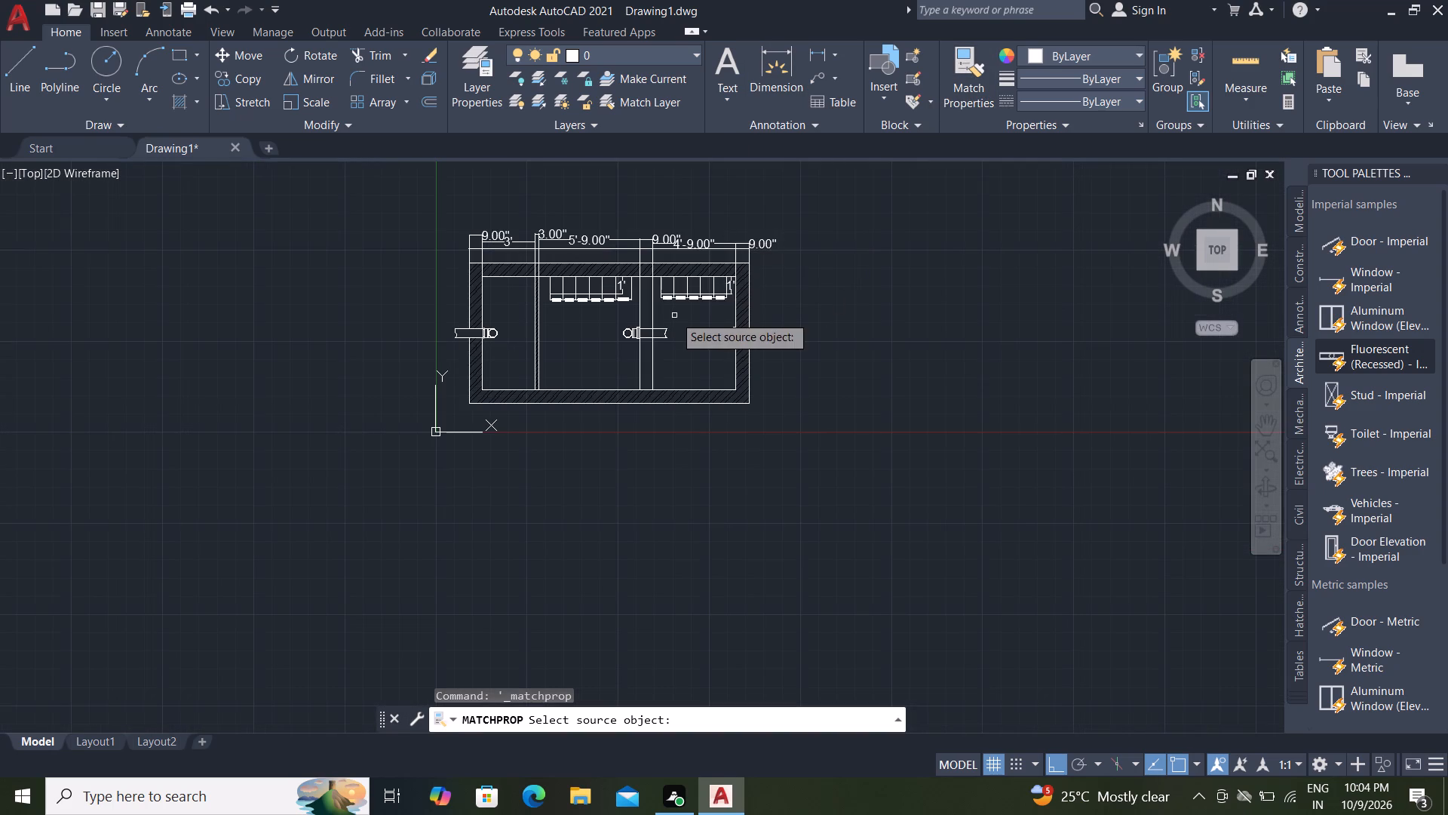
scroll(674, 315, up, 4)
click(685, 252)
scroll(734, 346, down, 3)
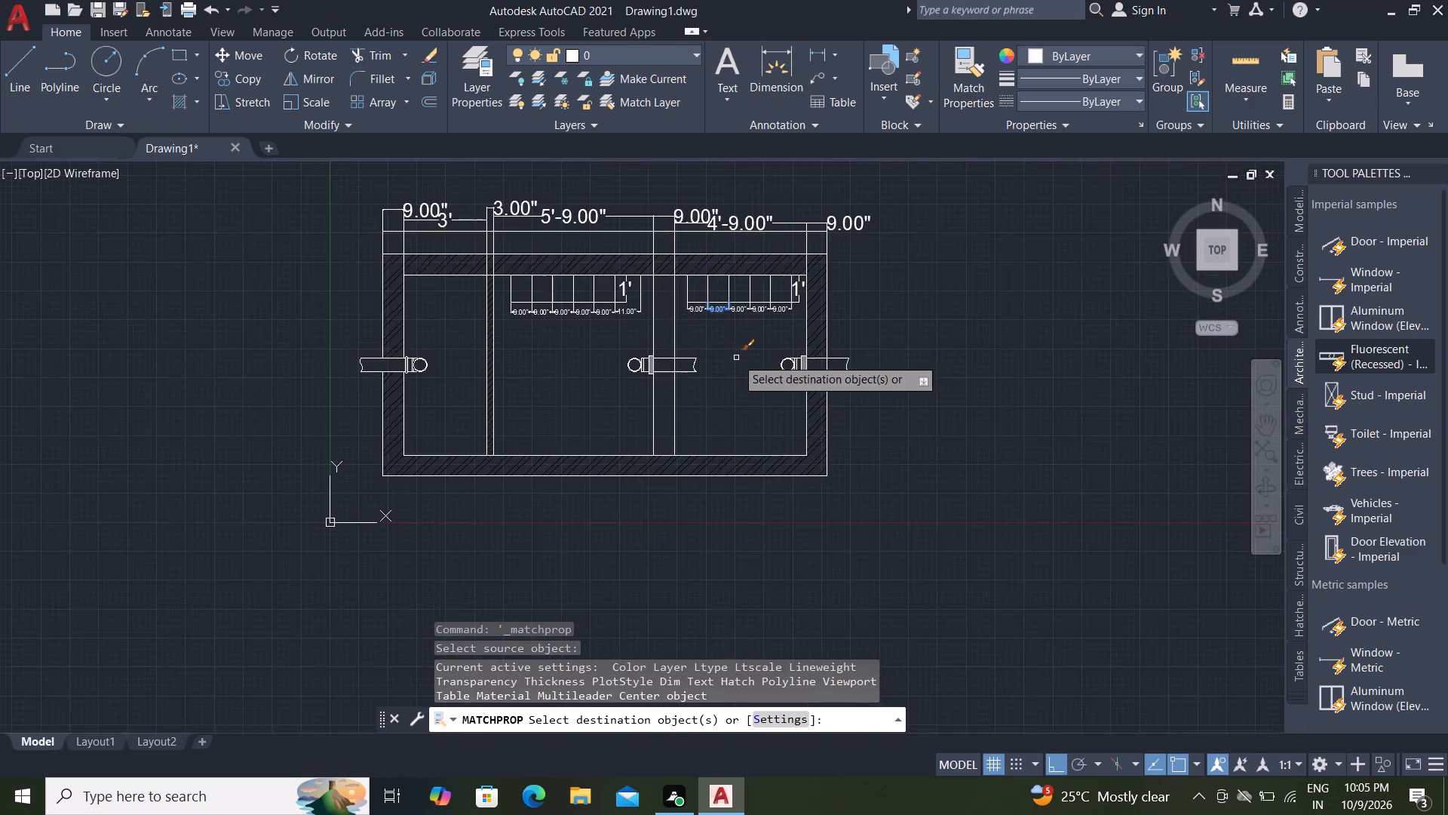
scroll(735, 358, down, 2)
scroll(781, 297, up, 5)
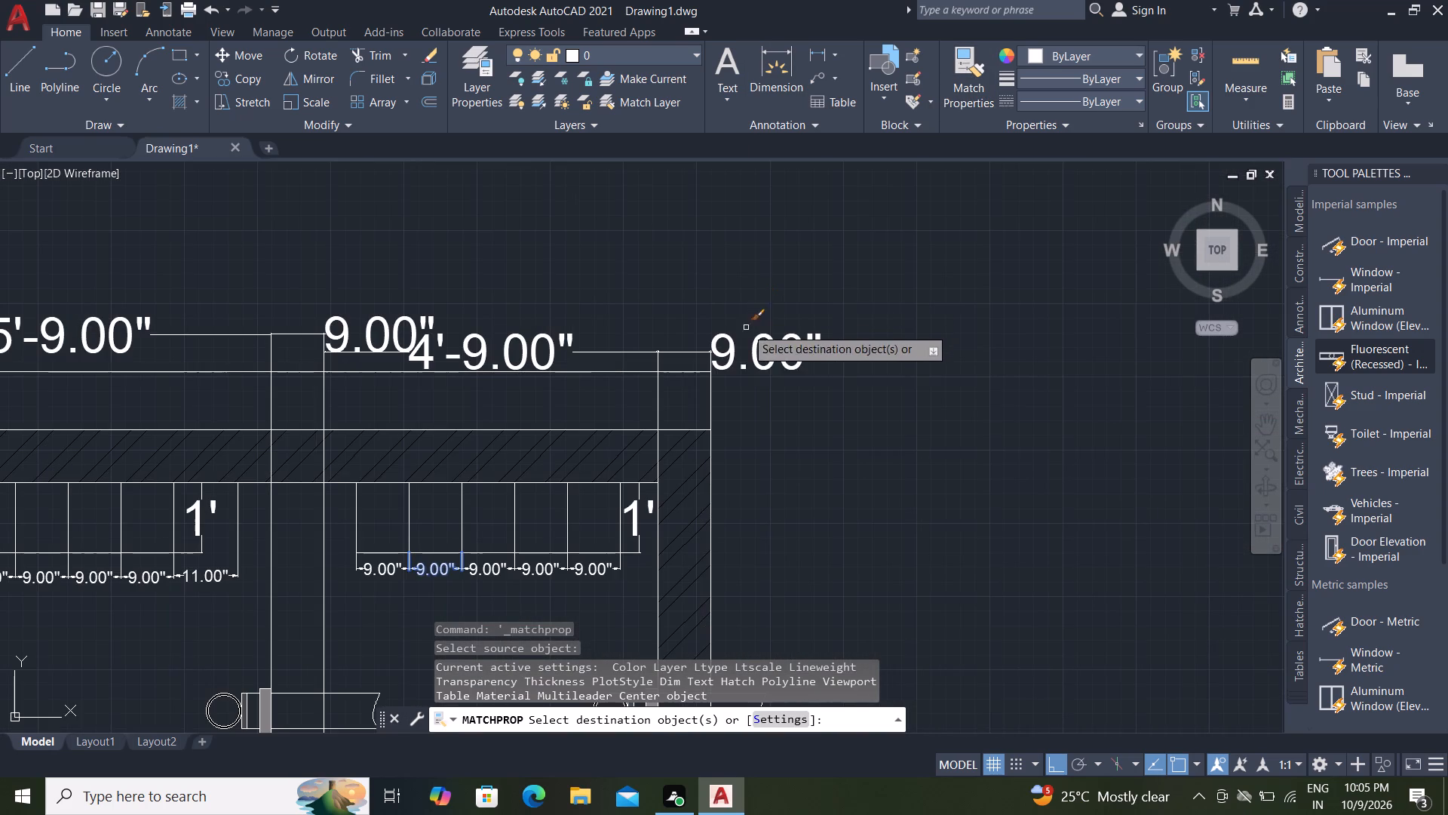
click(735, 340)
scroll(613, 272, down, 2)
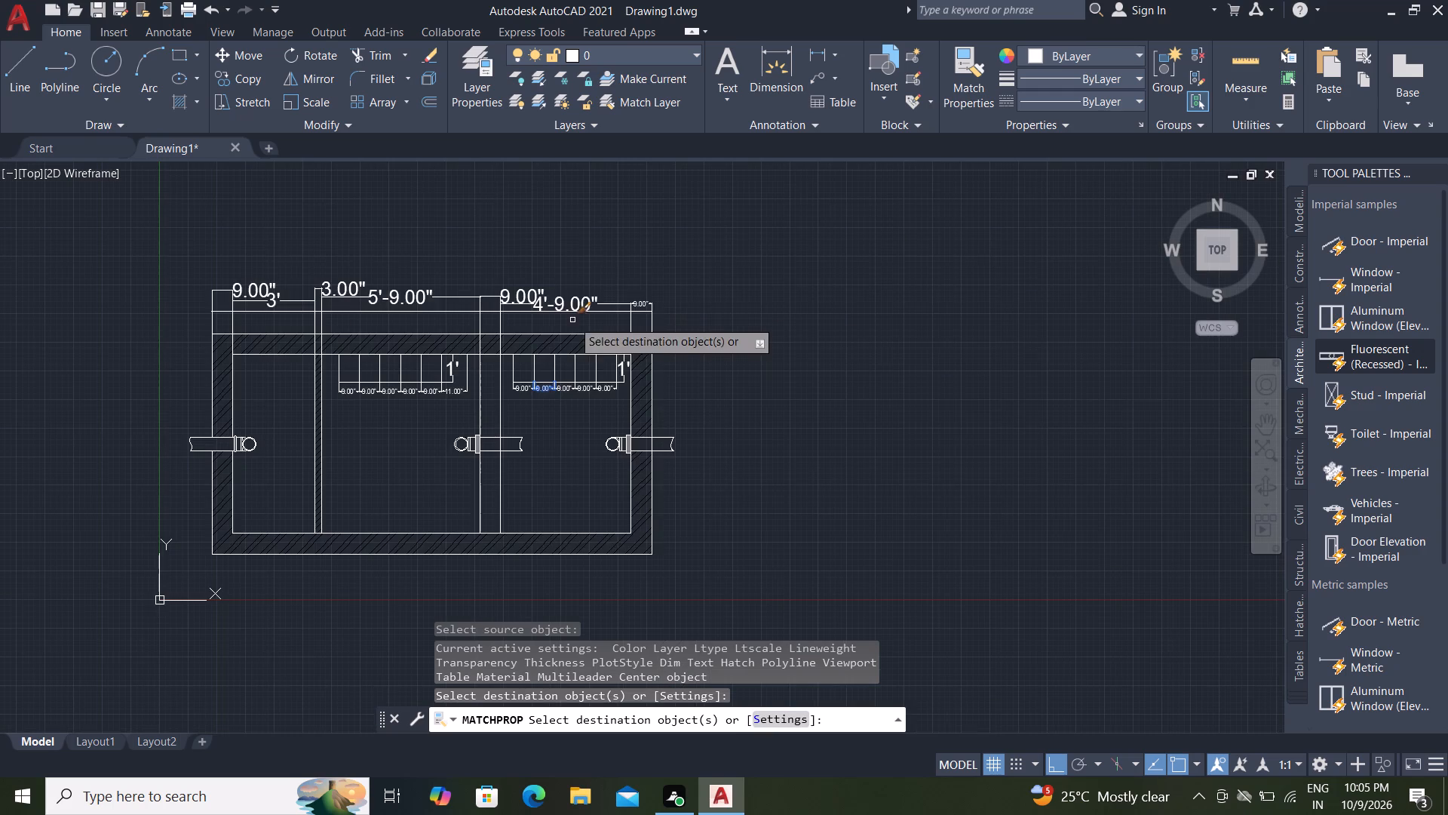
click(560, 297)
click(535, 292)
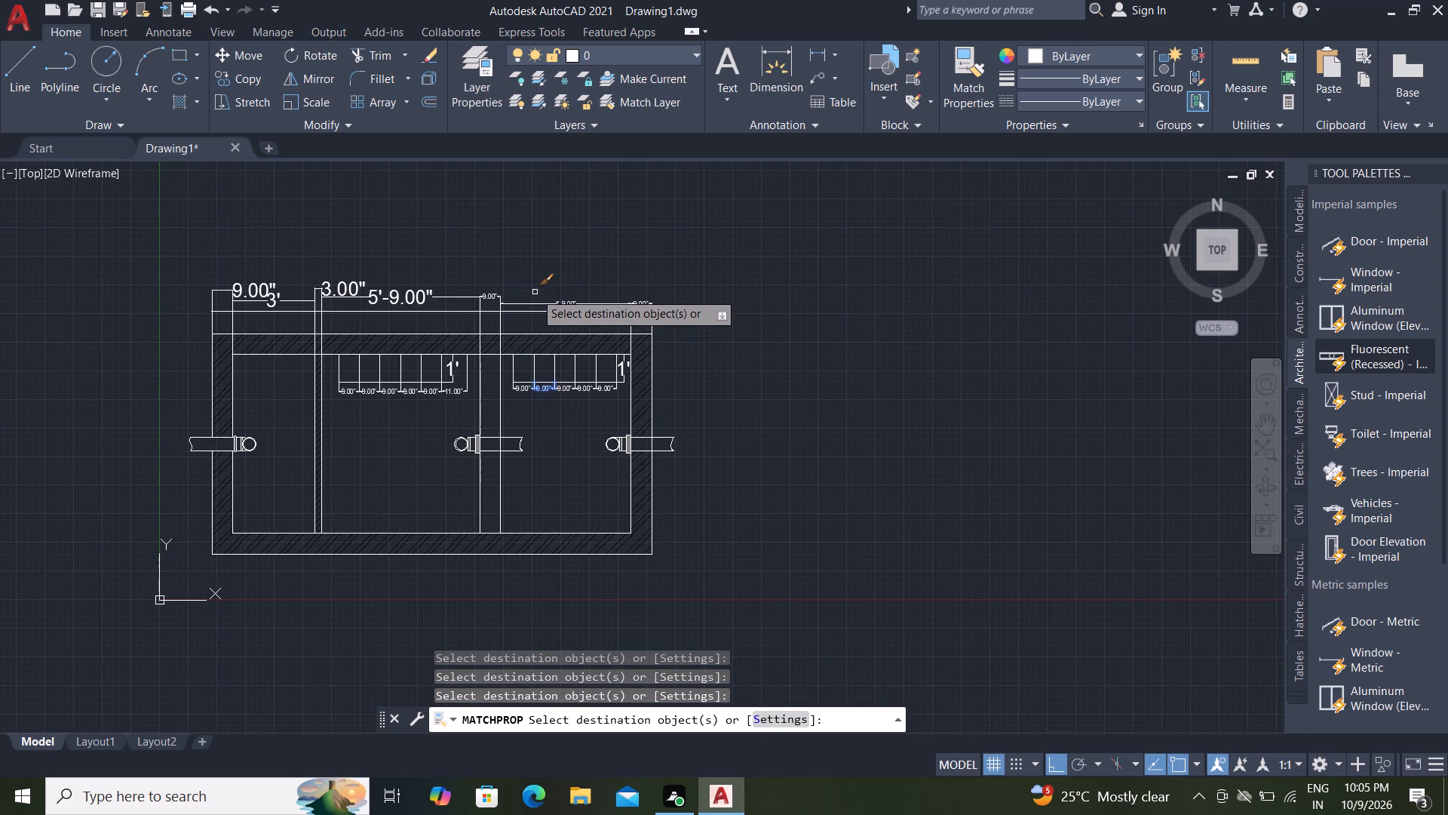
click(406, 291)
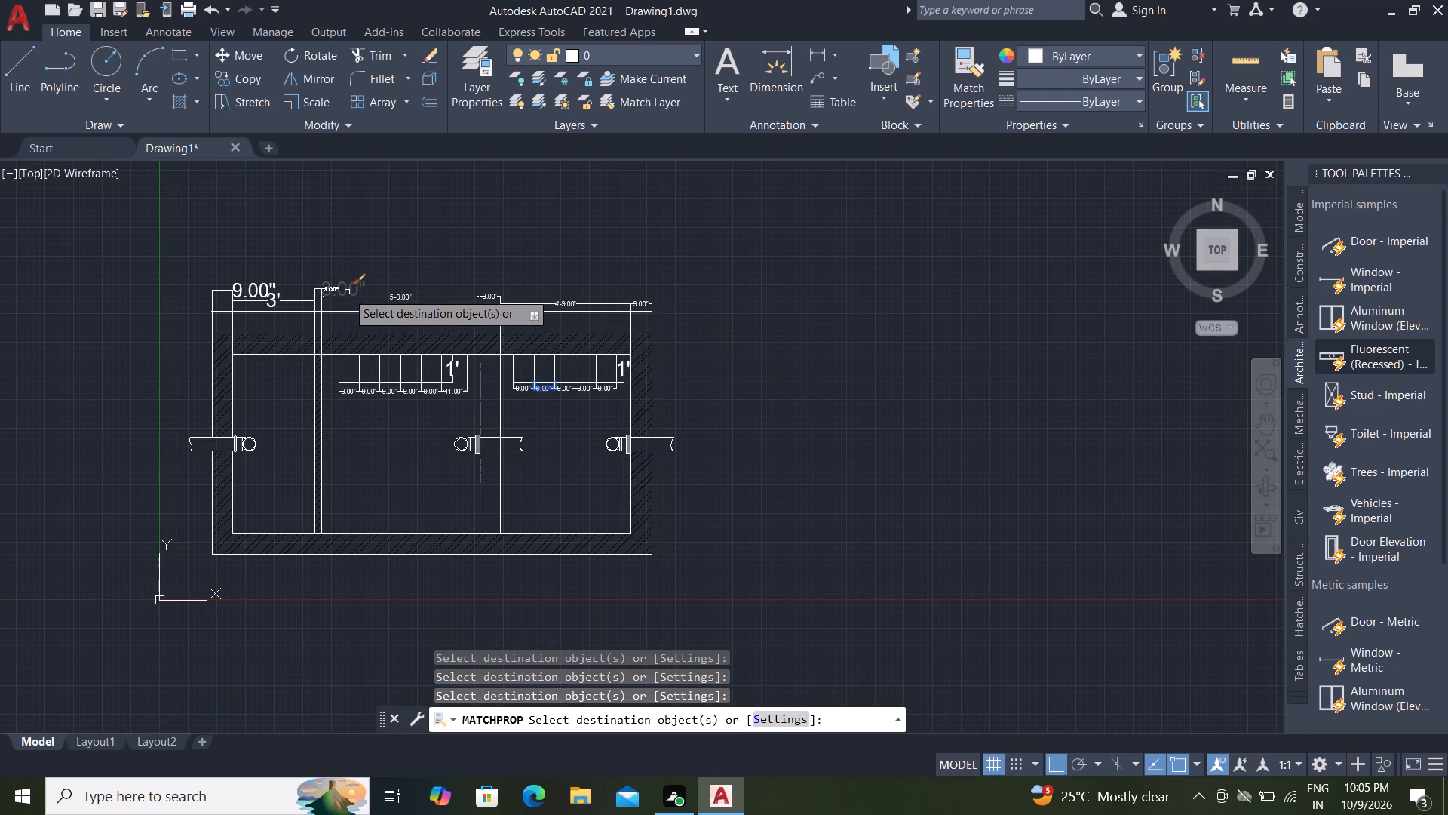
click(347, 292)
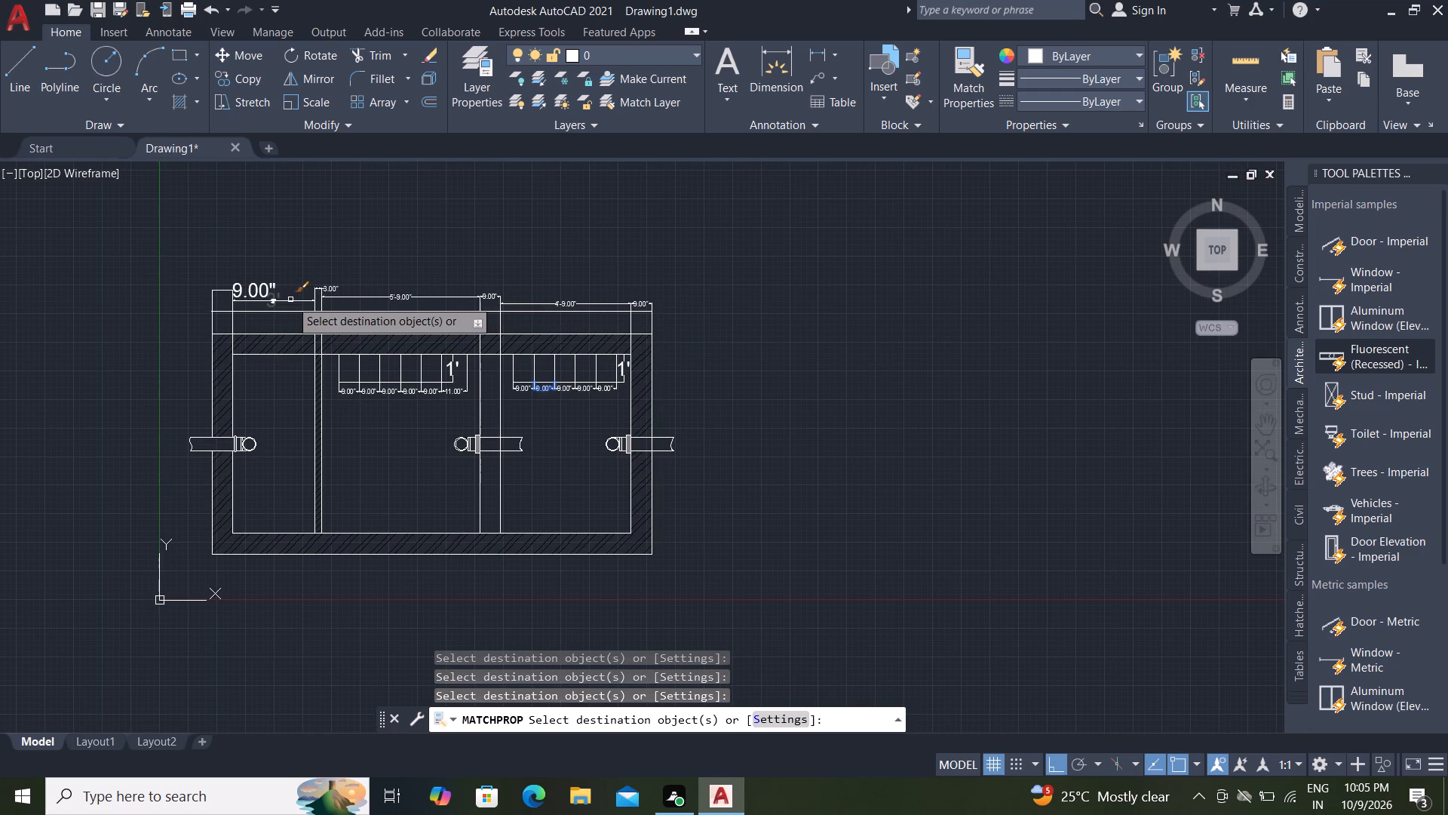
click(289, 300)
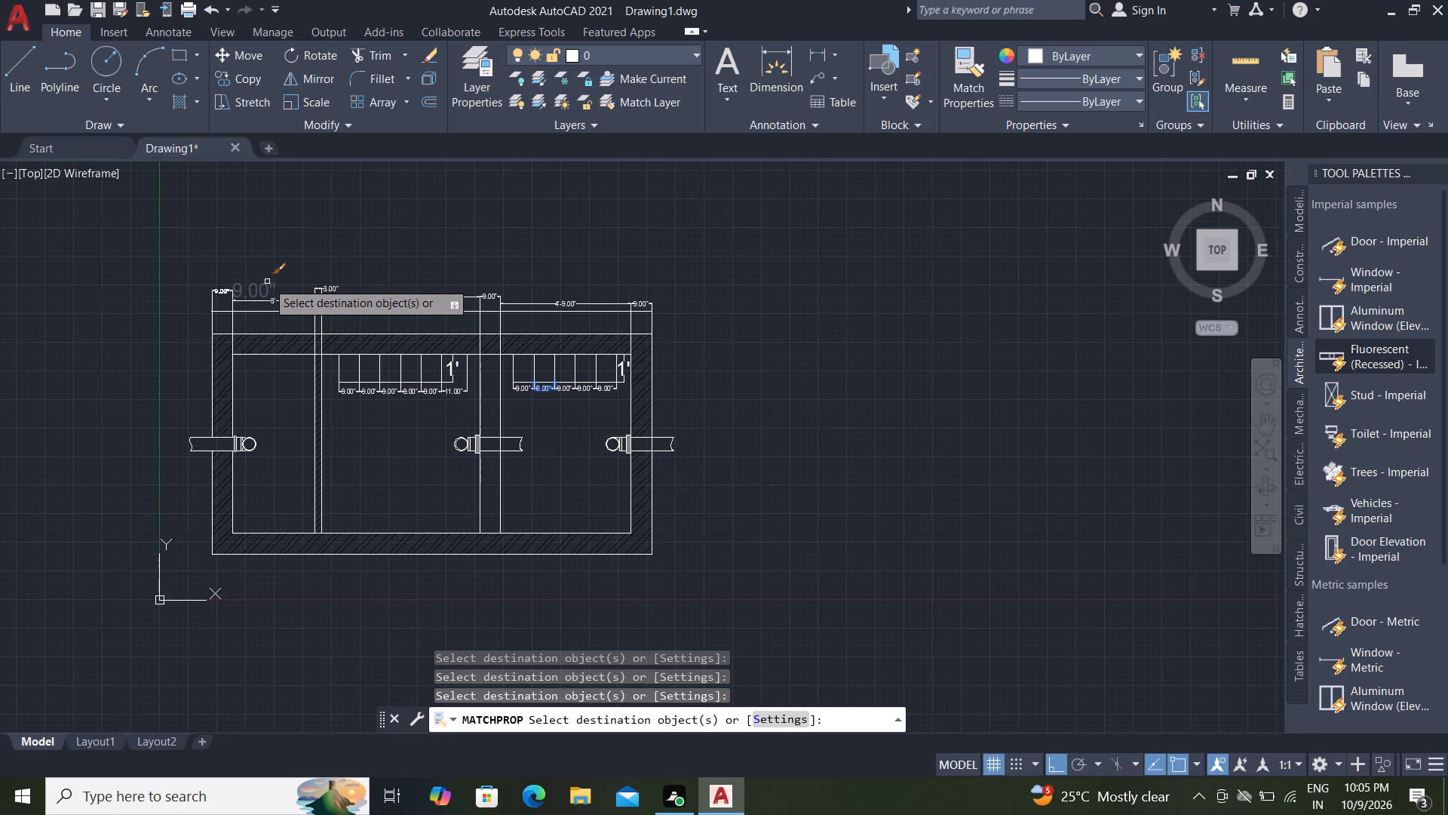
click(268, 284)
scroll(268, 296, up, 1)
key(Escape)
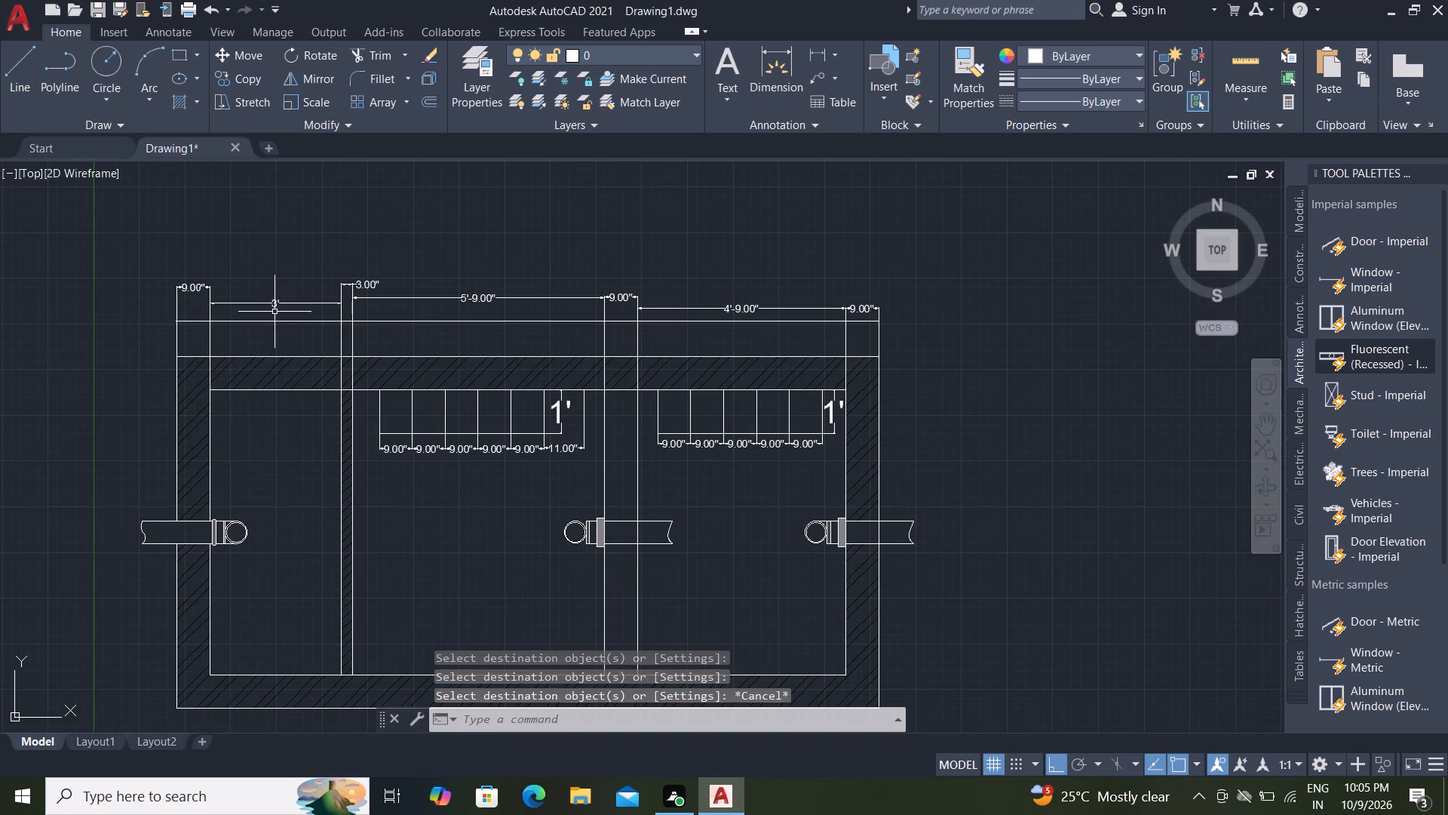
Delete the horizontal reference line above the tank's top wall.
click(284, 318)
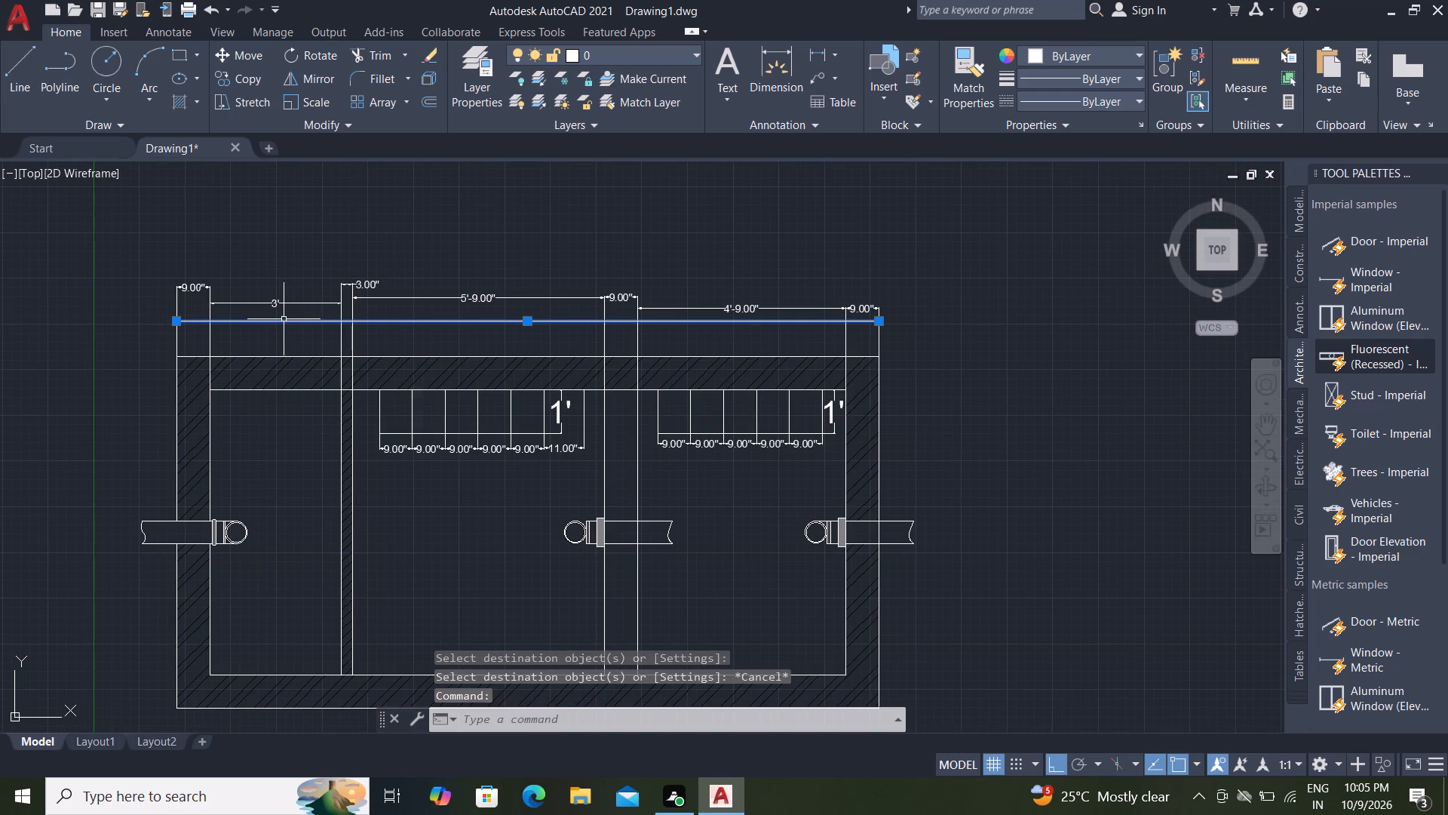
key(Delete)
key(Insert)
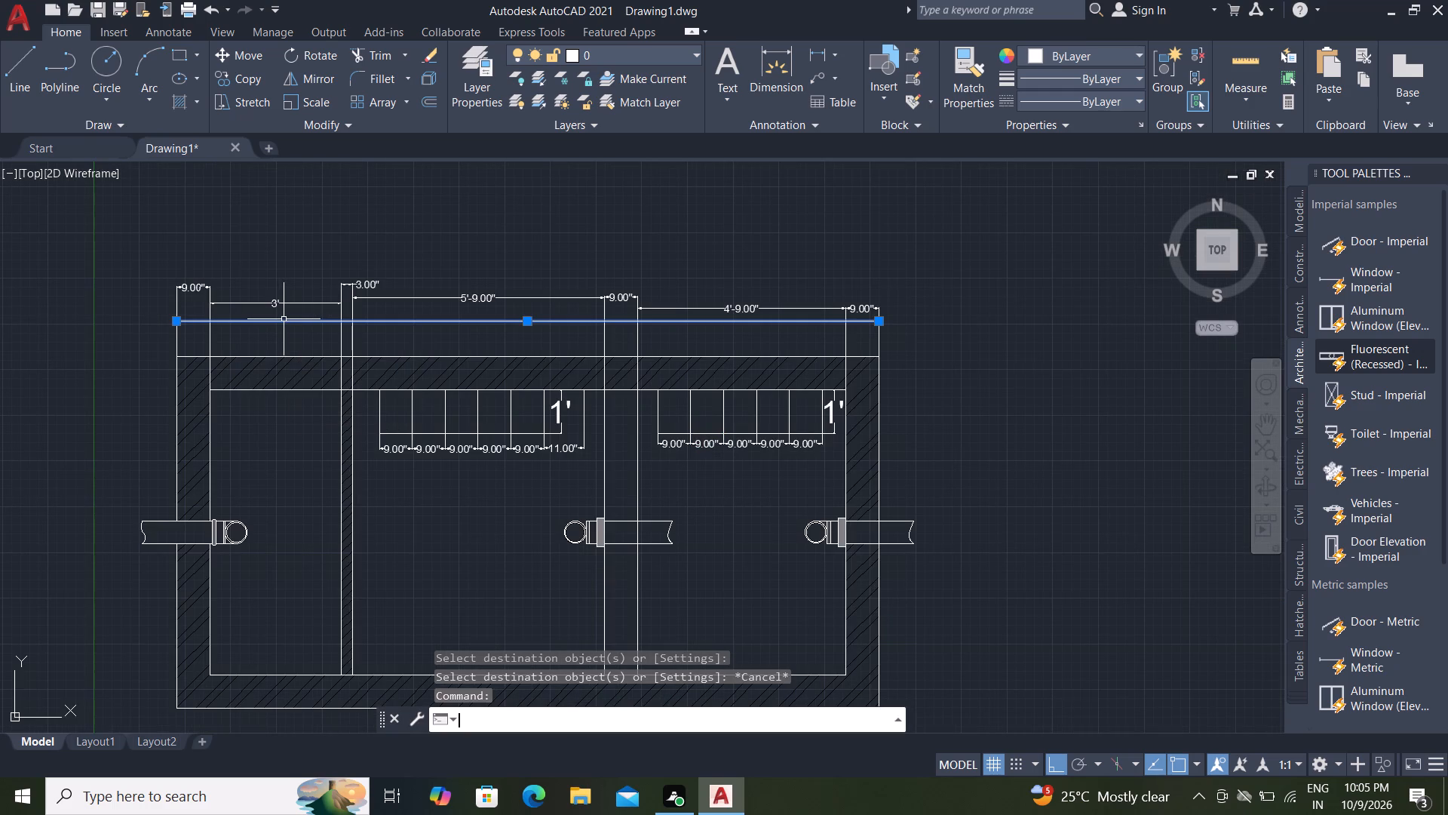
key(Delete)
key(Delete)
key(Escape)
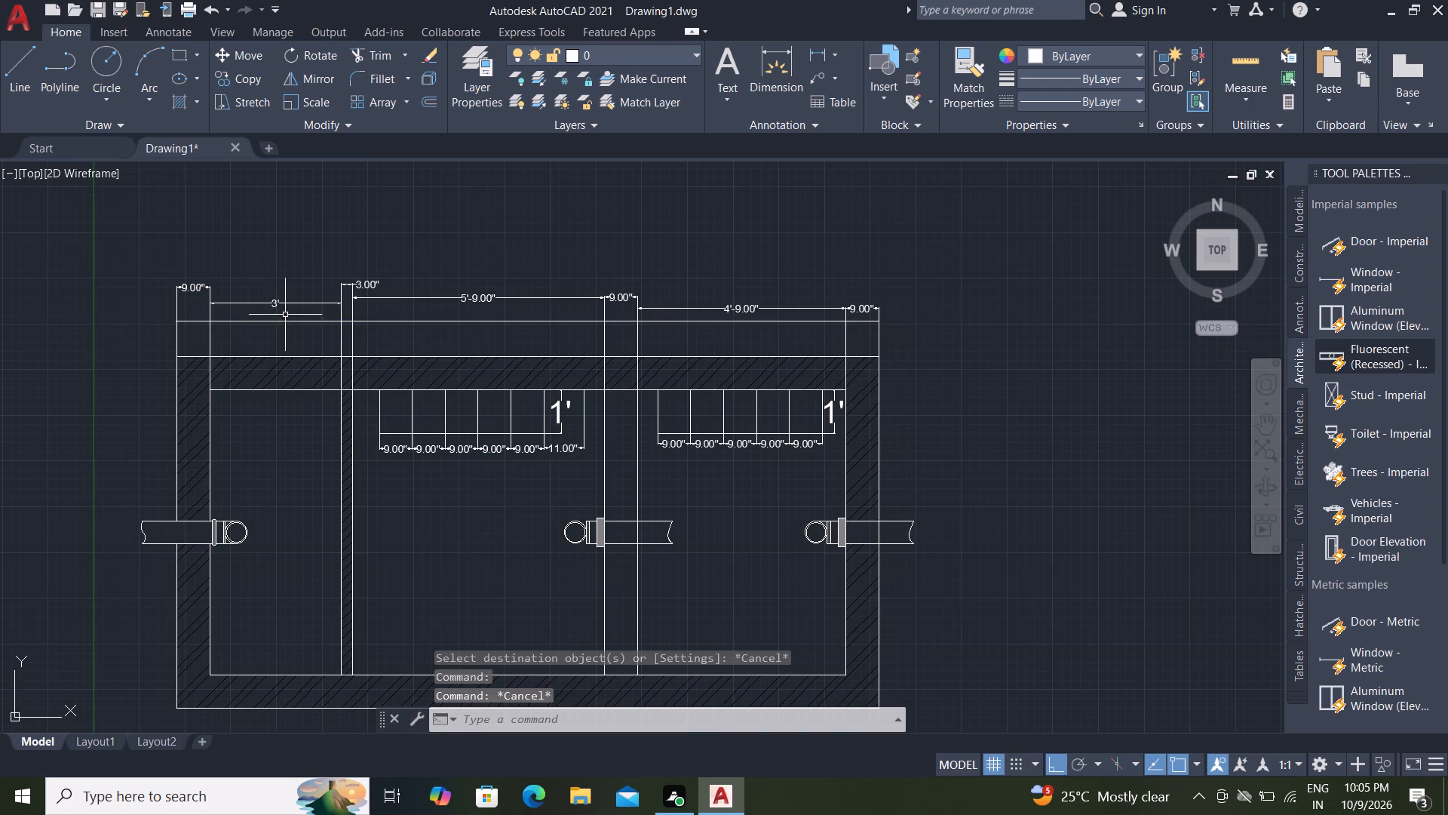
click(319, 322)
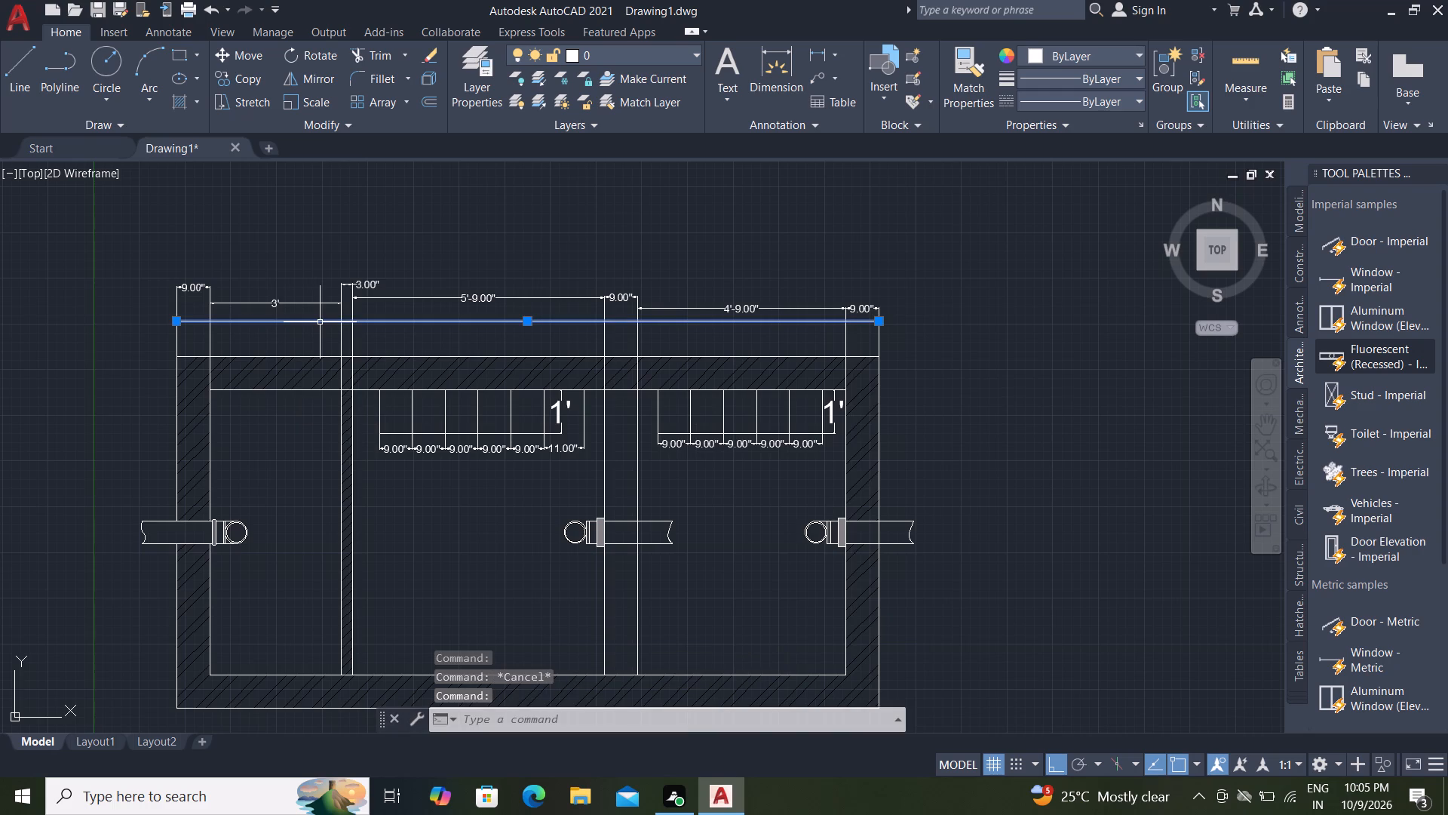
key(Delete)
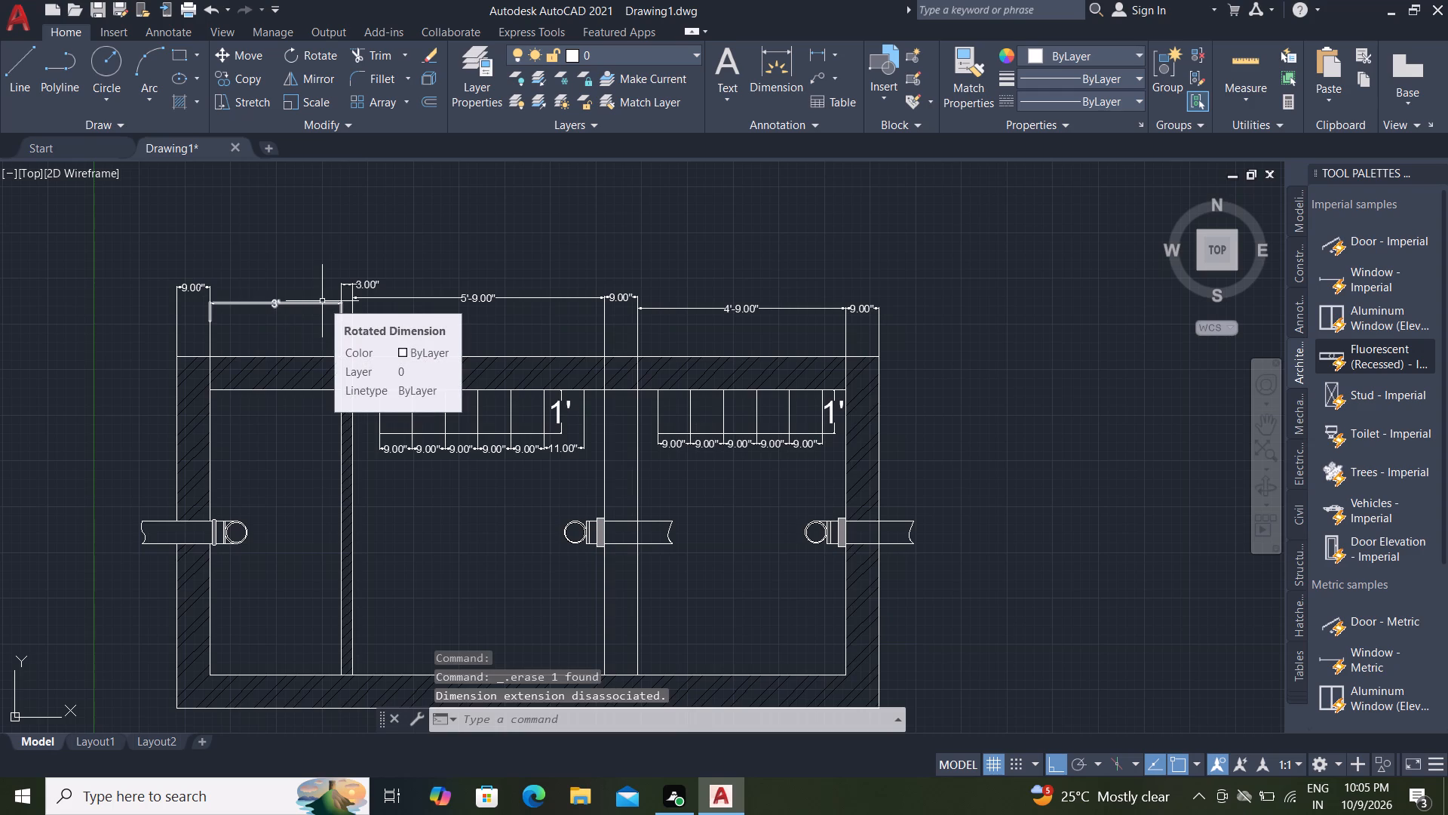
Trim off all the wall and partition lines that project above the tank's top wall.
text(tr)
key(space)
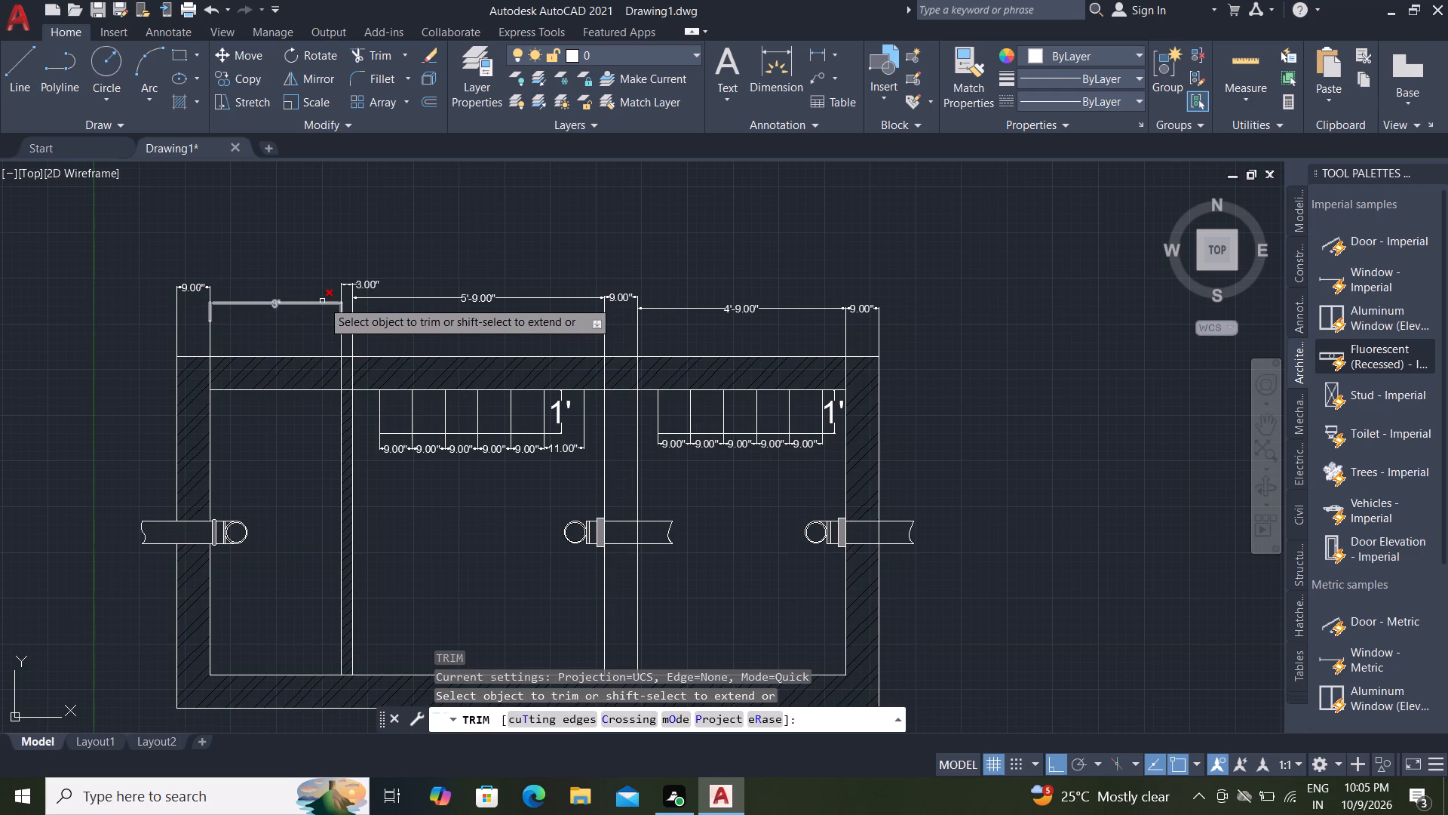
click(127, 312)
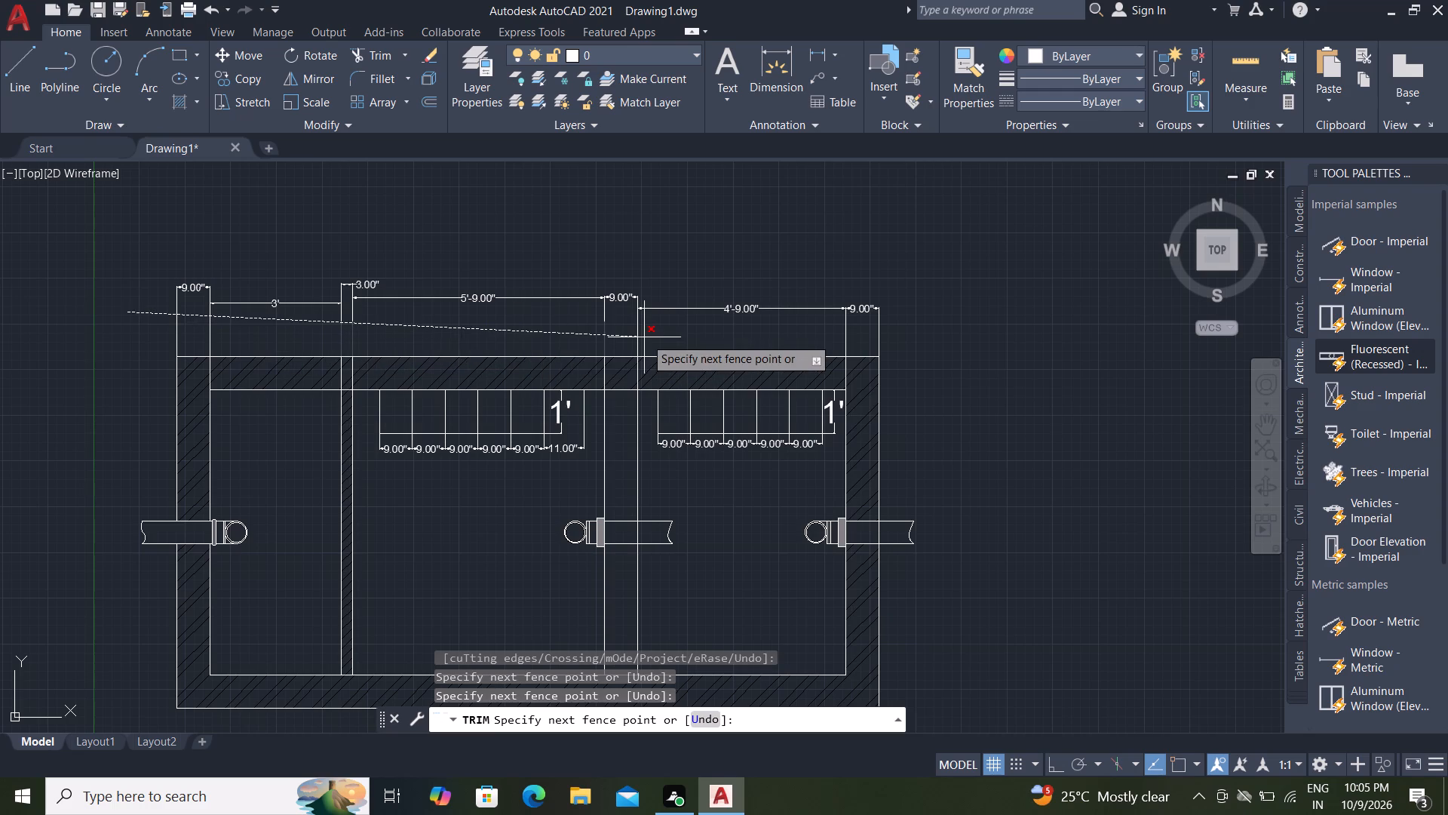
click(940, 352)
click(87, 303)
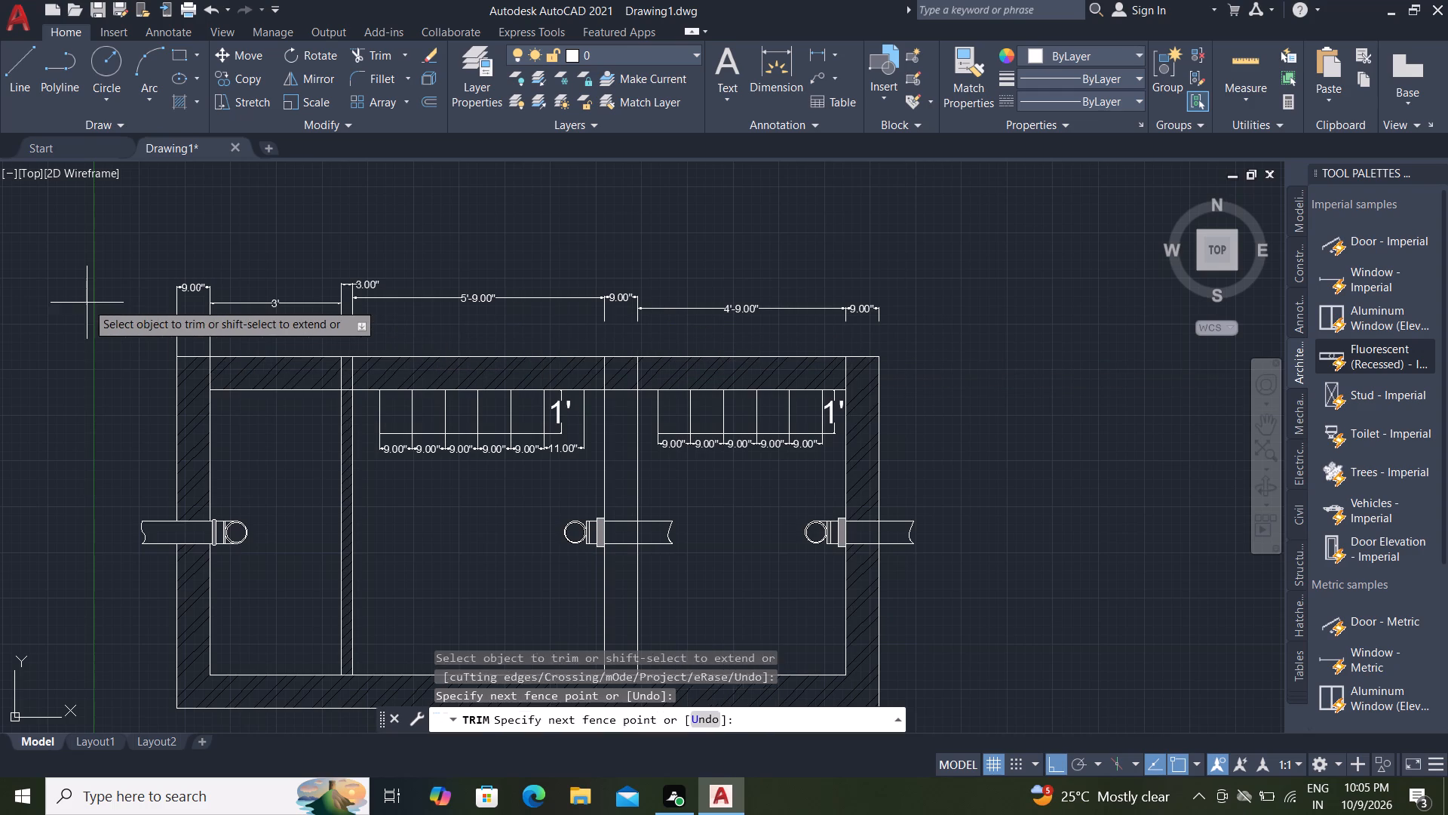
click(233, 334)
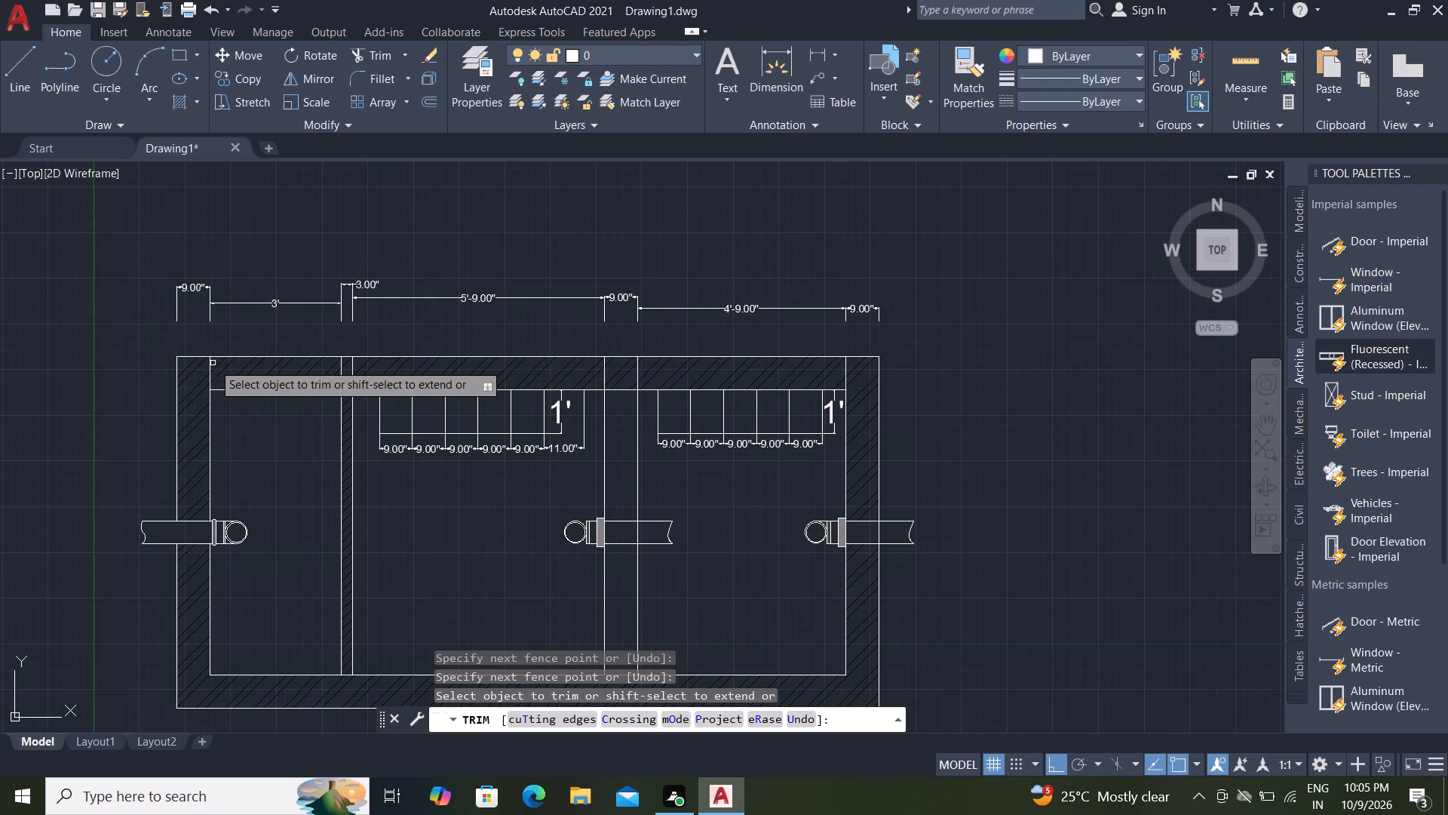
Trim the left wall's inner line where it crosses the top wall, and the top wall's hatch from the thin partition rightwards.
click(207, 369)
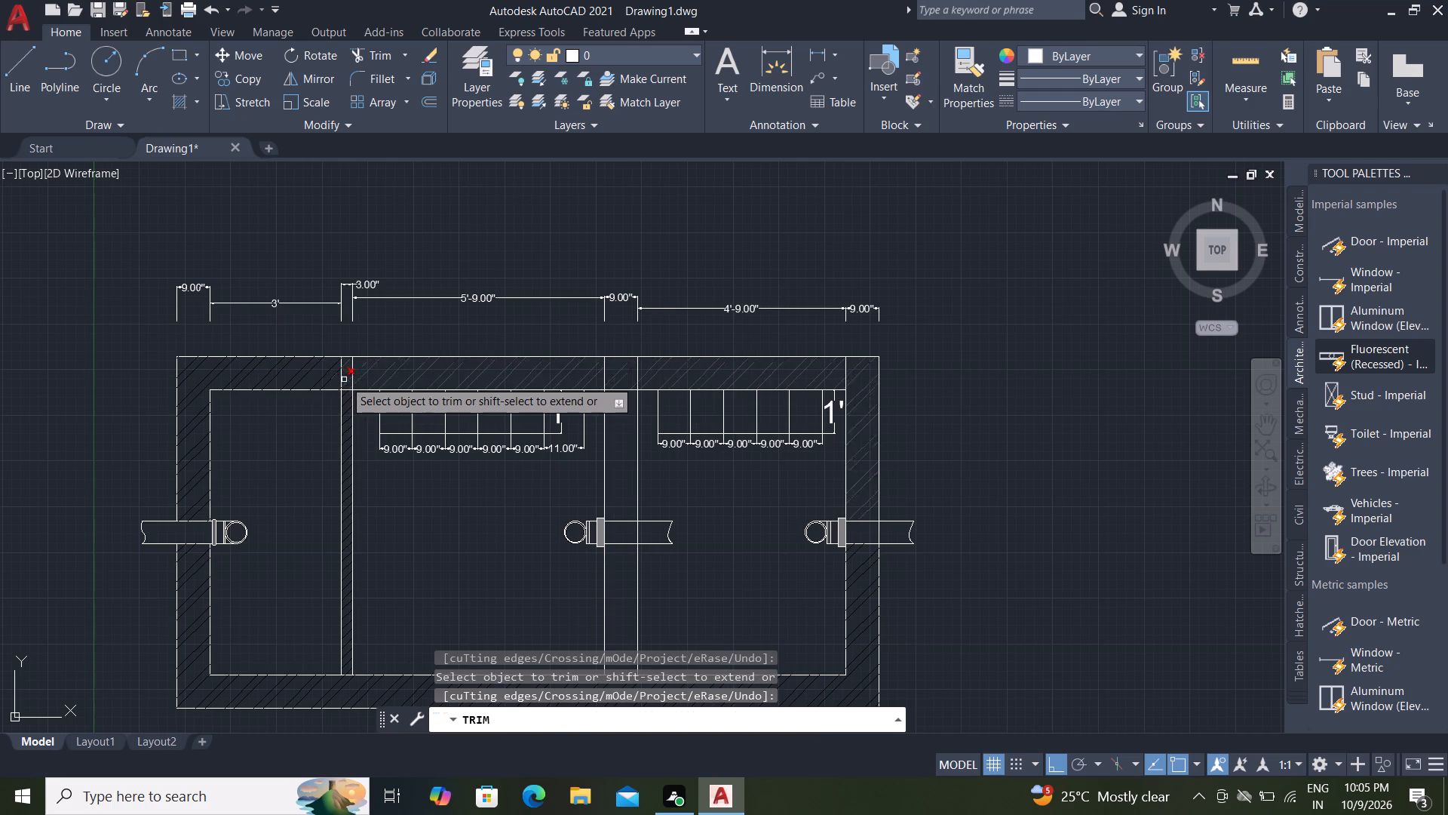
click(344, 380)
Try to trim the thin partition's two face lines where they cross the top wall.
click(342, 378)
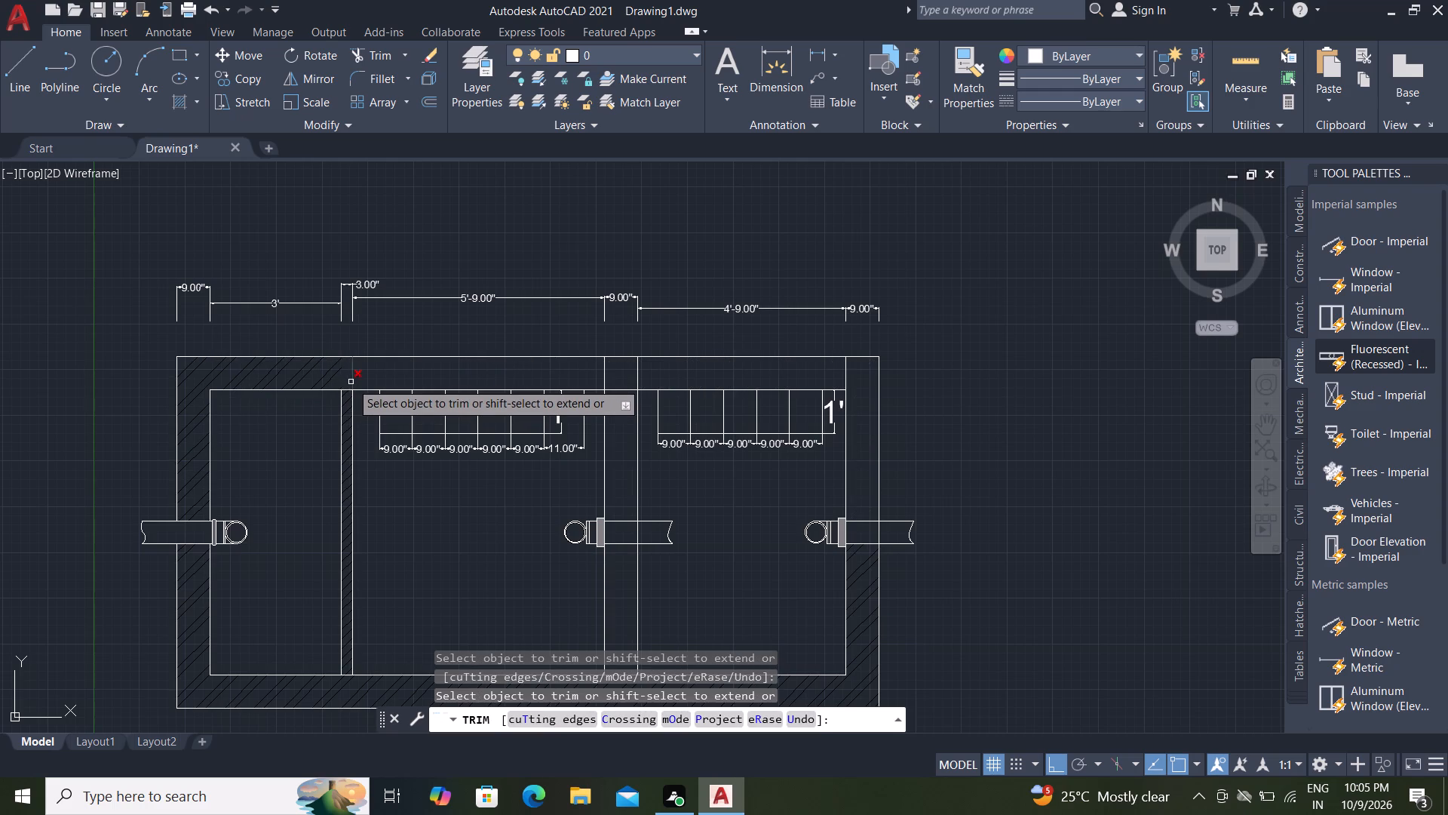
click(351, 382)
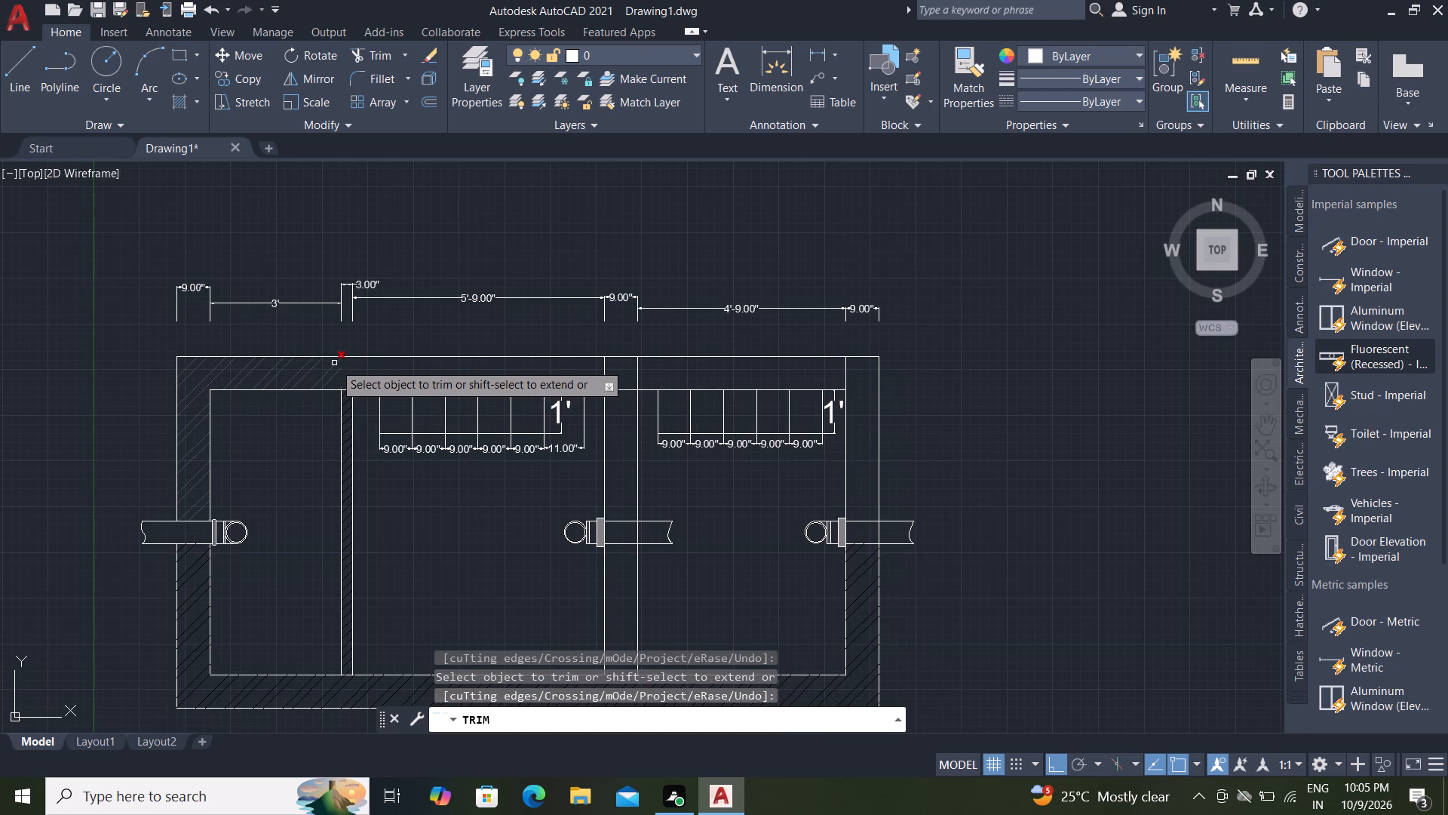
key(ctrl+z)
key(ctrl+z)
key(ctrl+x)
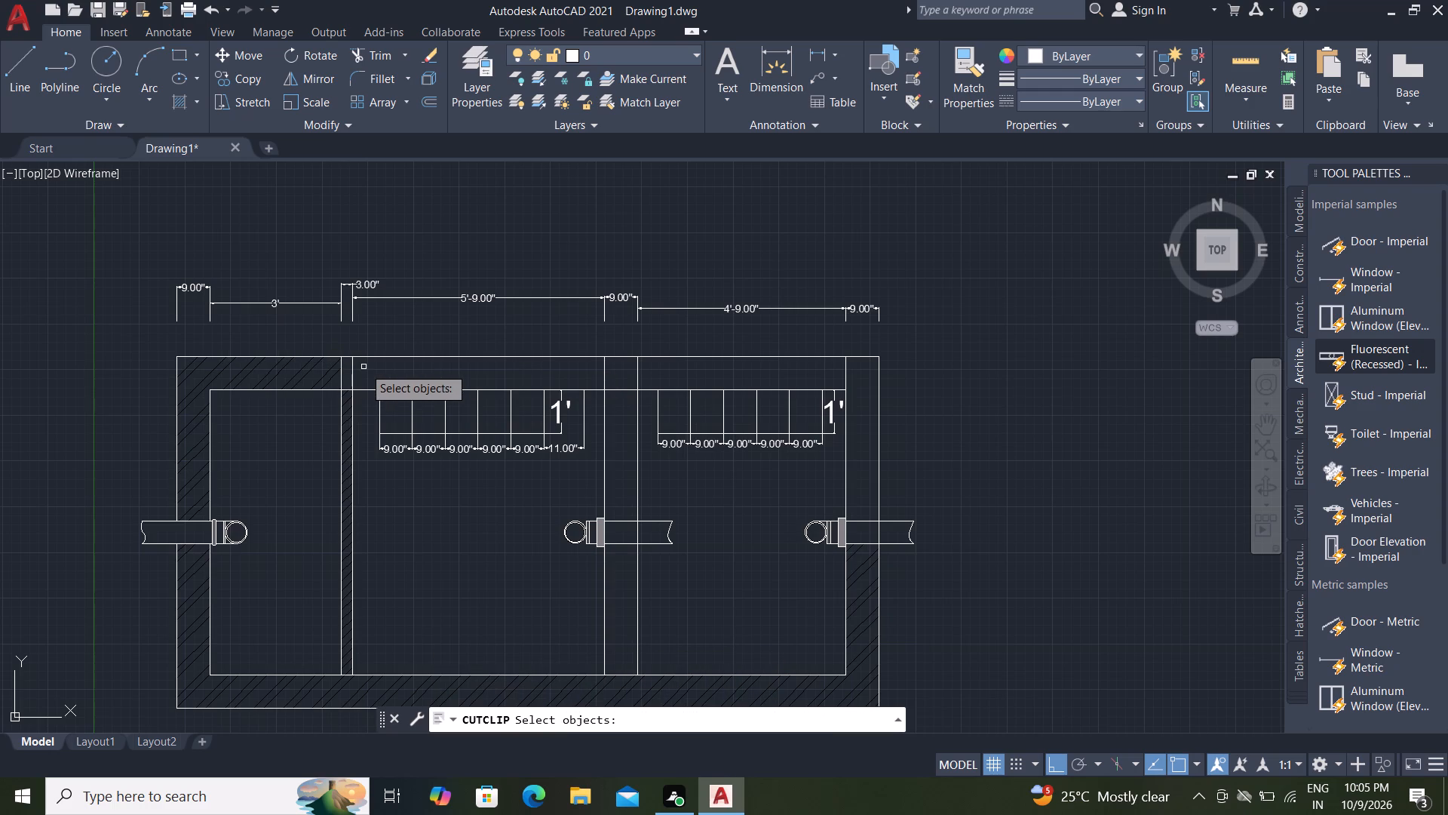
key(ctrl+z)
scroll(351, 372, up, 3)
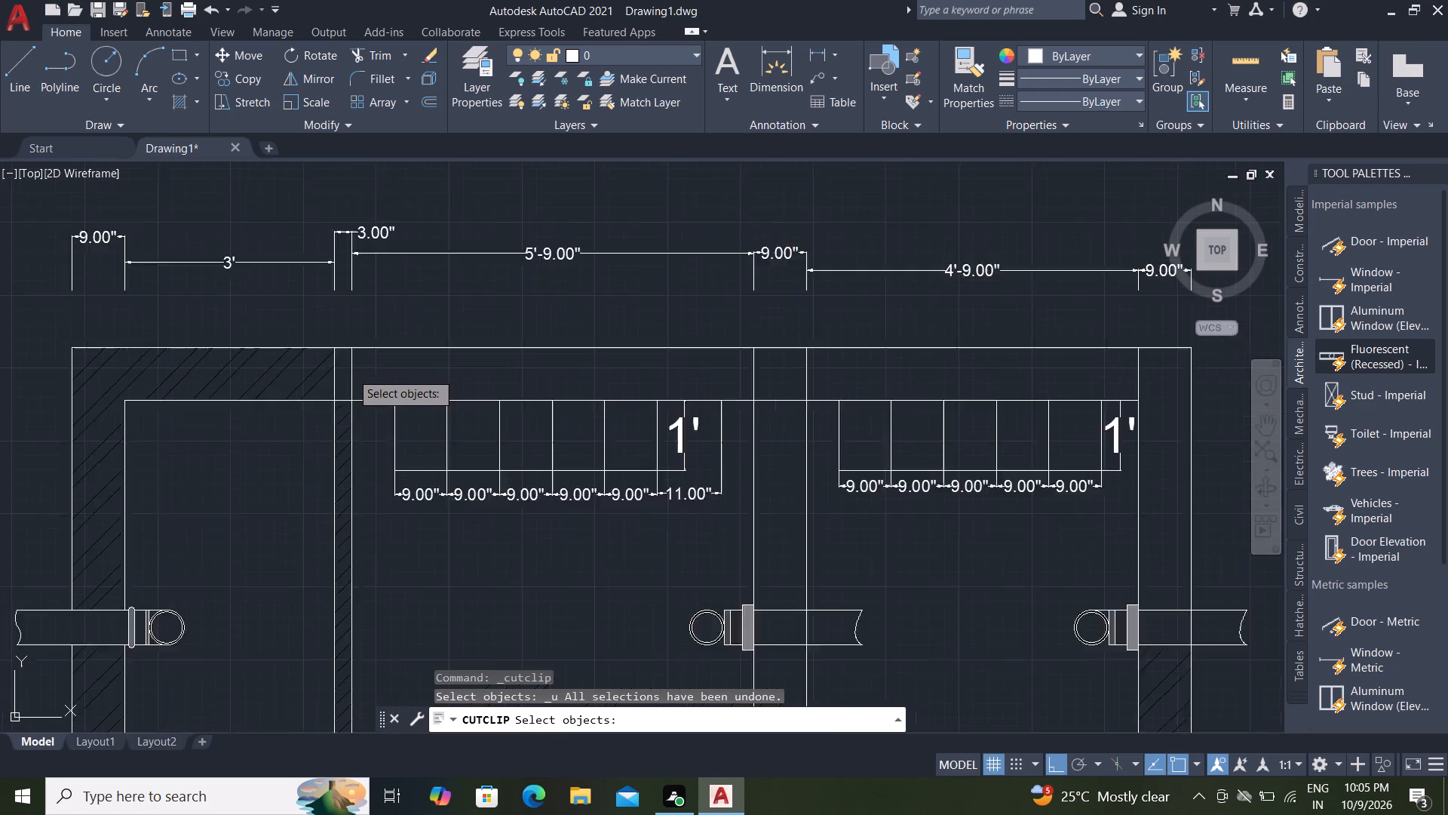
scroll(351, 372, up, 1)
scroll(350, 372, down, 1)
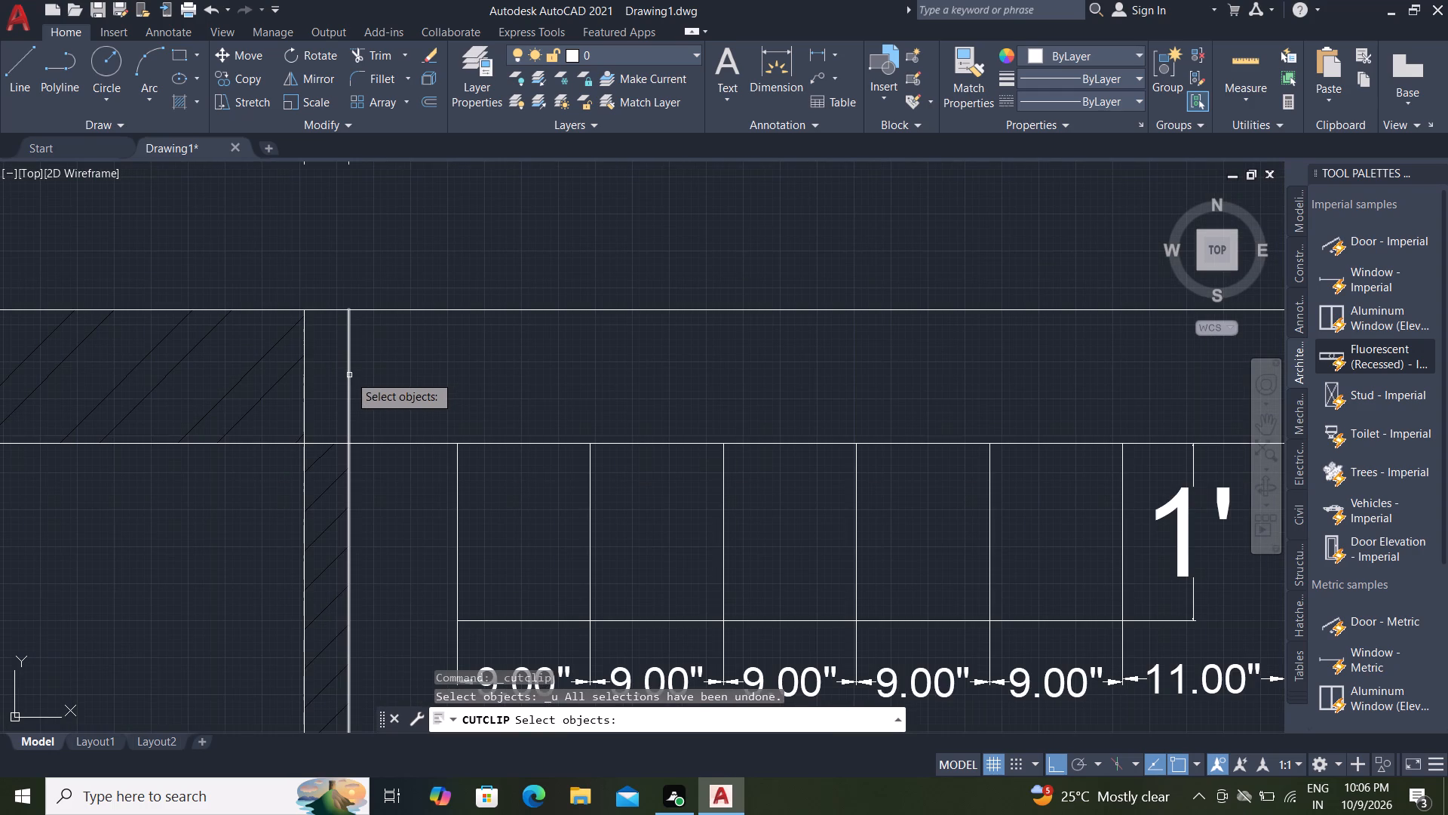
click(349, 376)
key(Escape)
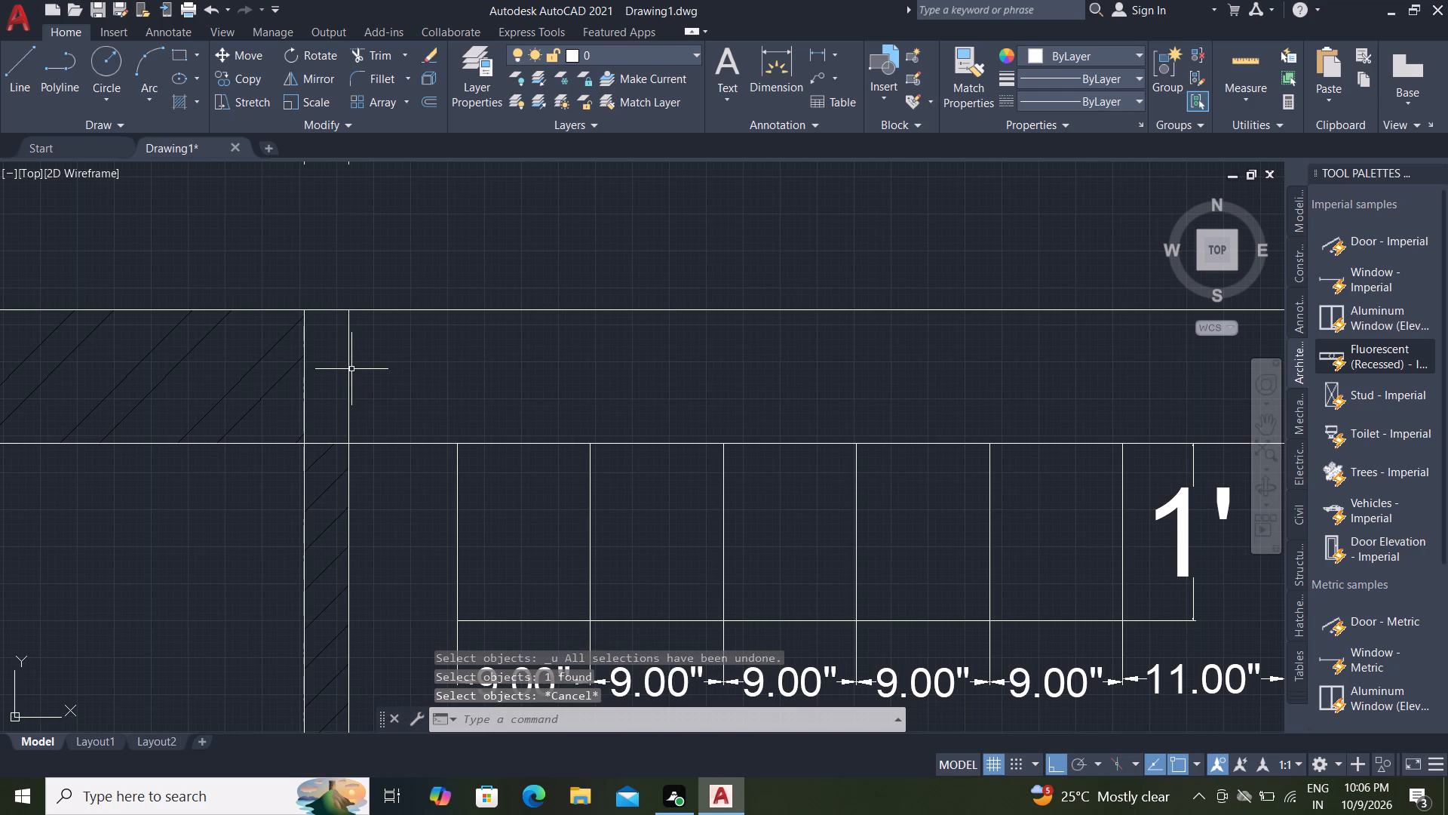
Trim the thin partition's two face lines where they cross the top wall.
key(t)
key(r)
key(space)
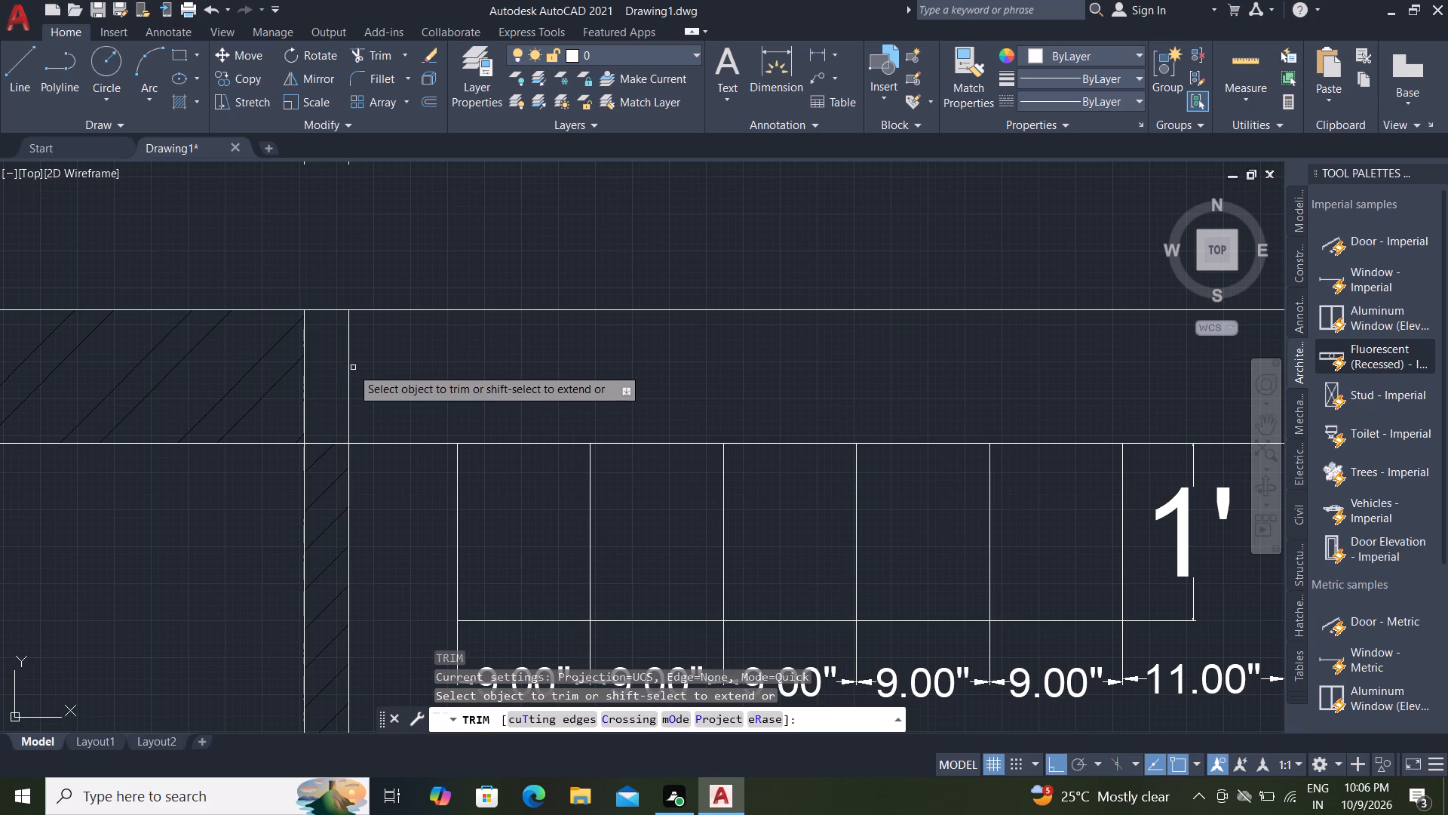
click(350, 369)
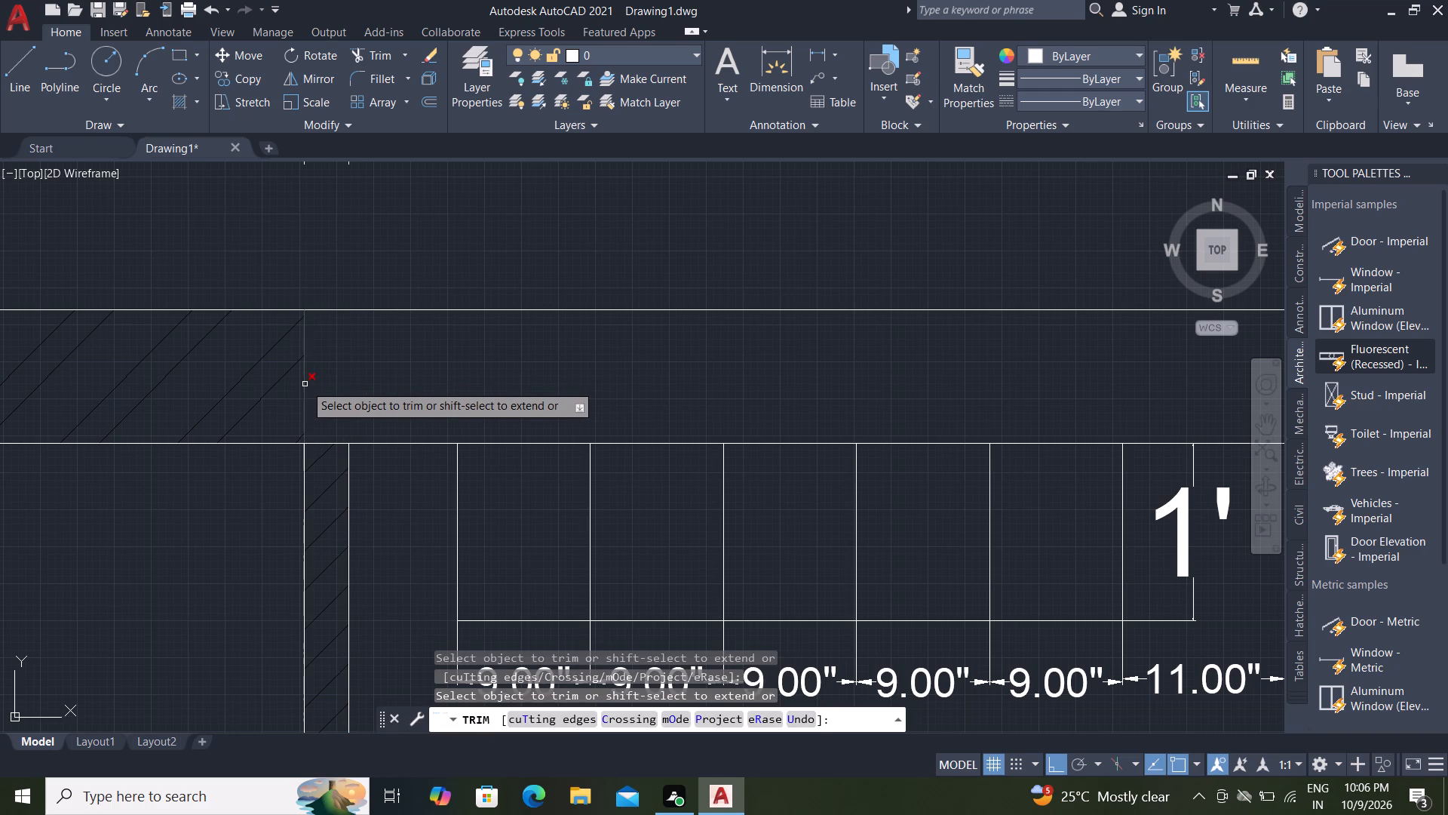
click(305, 384)
scroll(311, 400, down, 4)
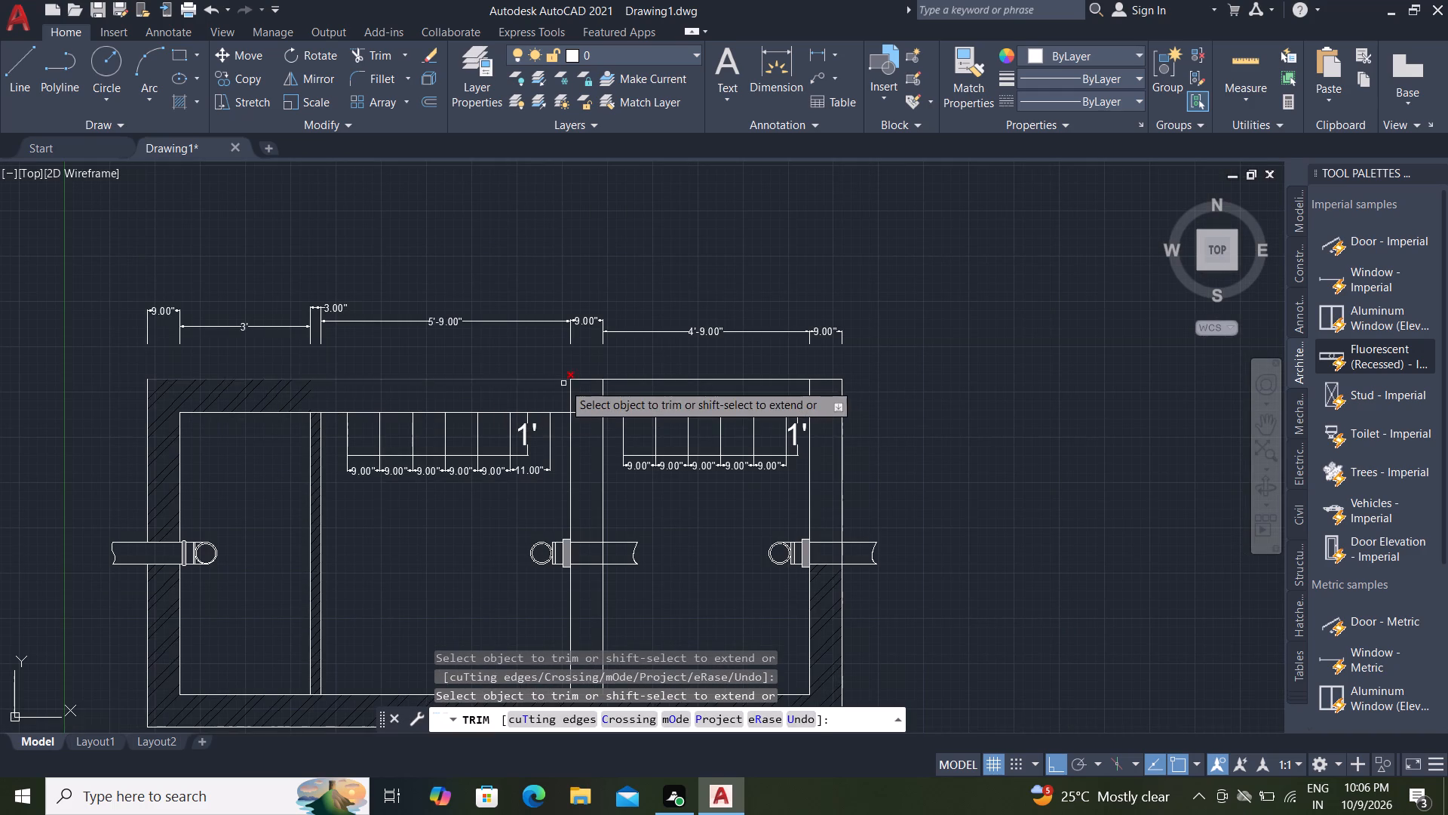
Trim the thick partition's two face lines and the right wall's inner line where they cross the top wall.
click(571, 395)
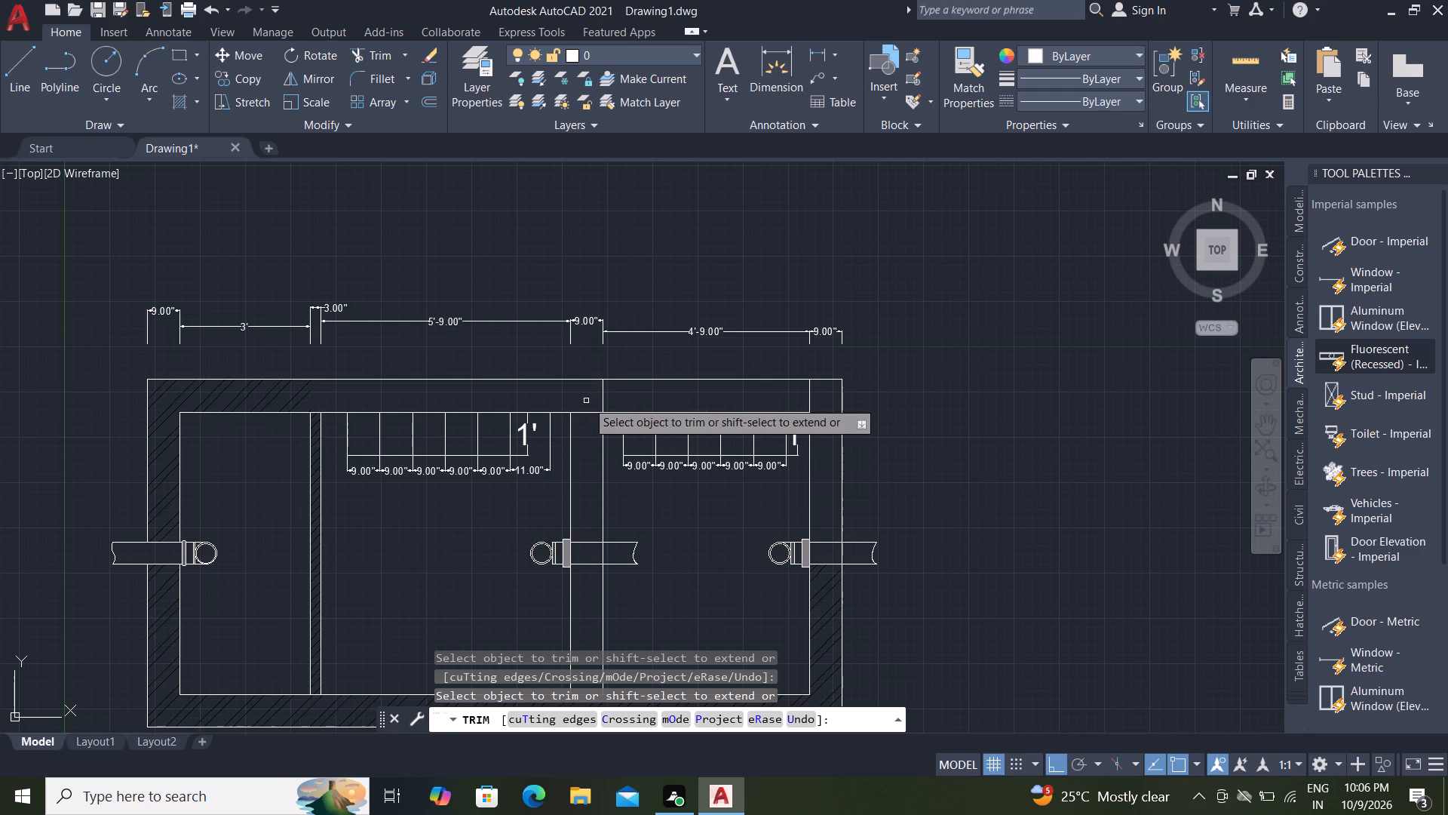
click(605, 394)
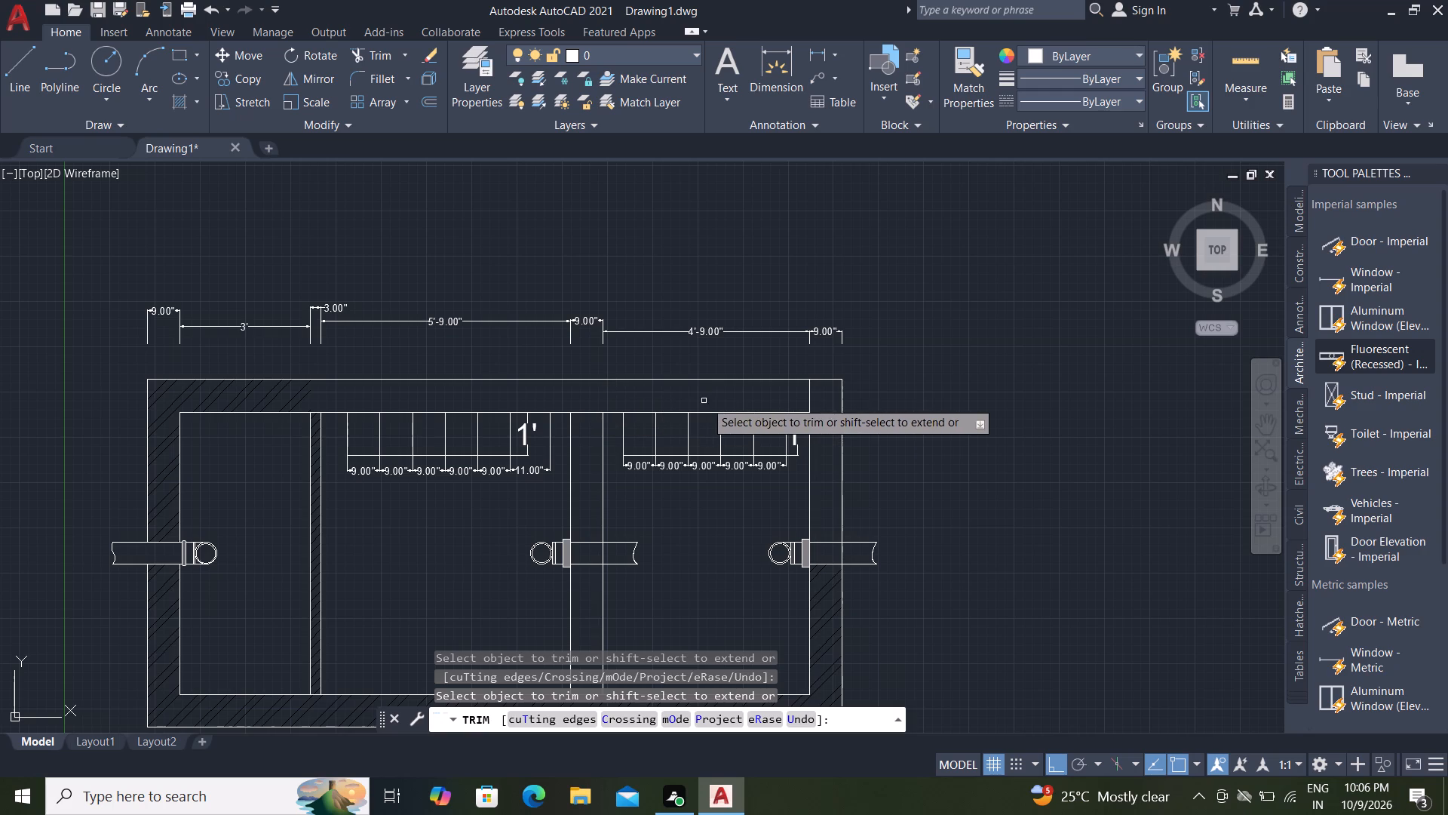
click(813, 398)
click(790, 393)
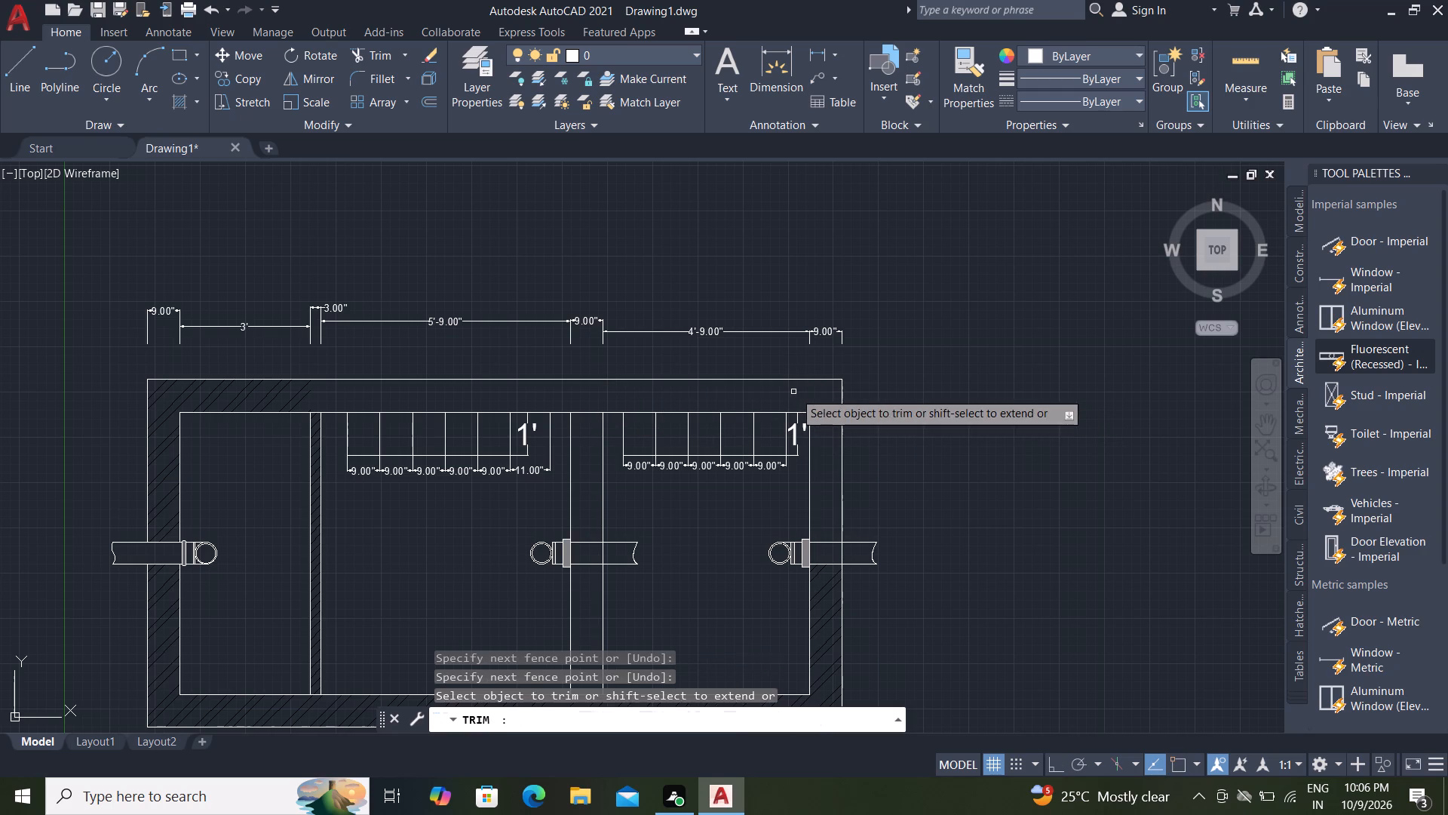
key(Escape)
key(Escape)
key(Escape)
Hatch the top wall together with the side-wall portions above the pipes as one continuous region.
key(h)
key(space)
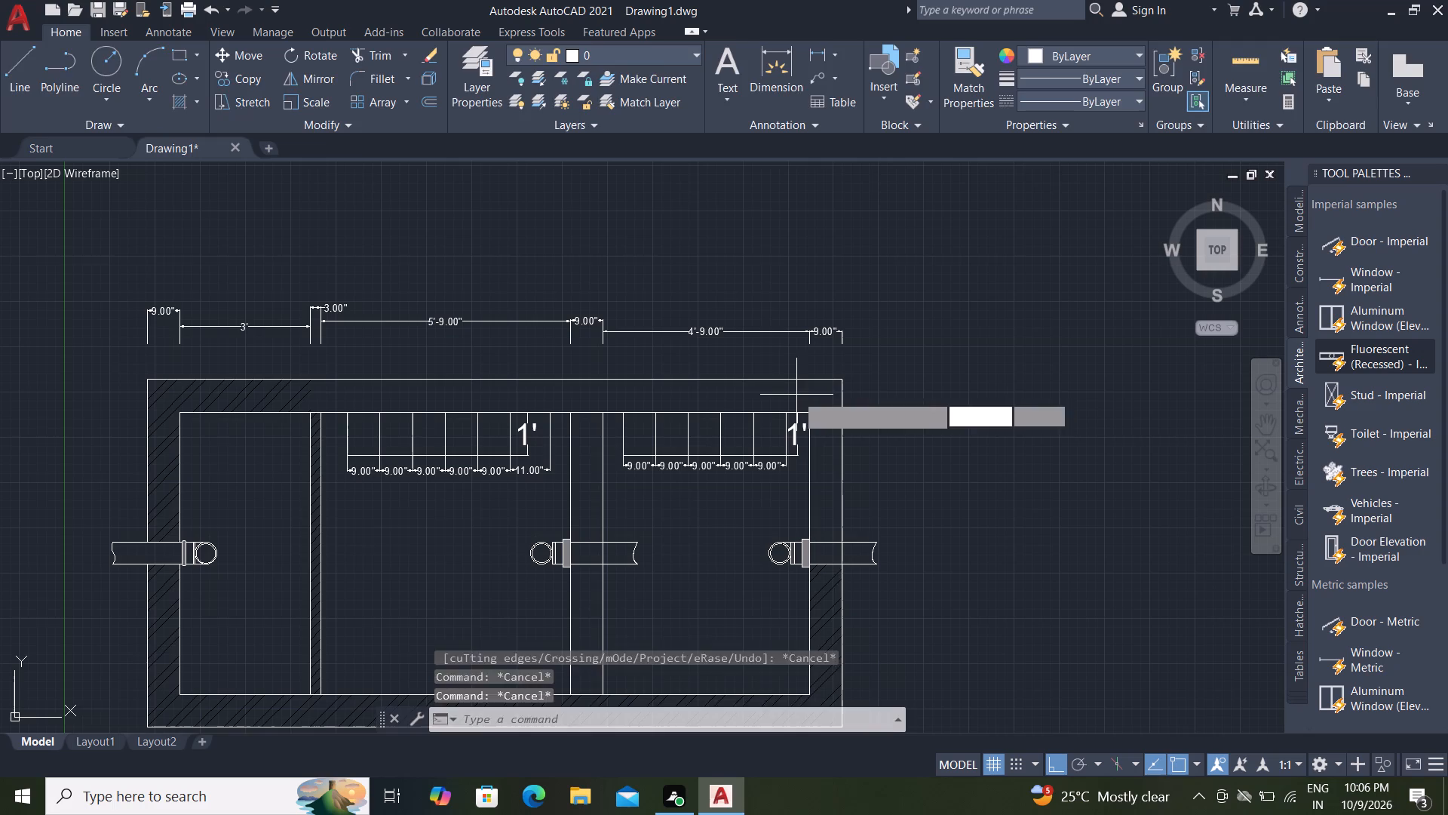
click(783, 395)
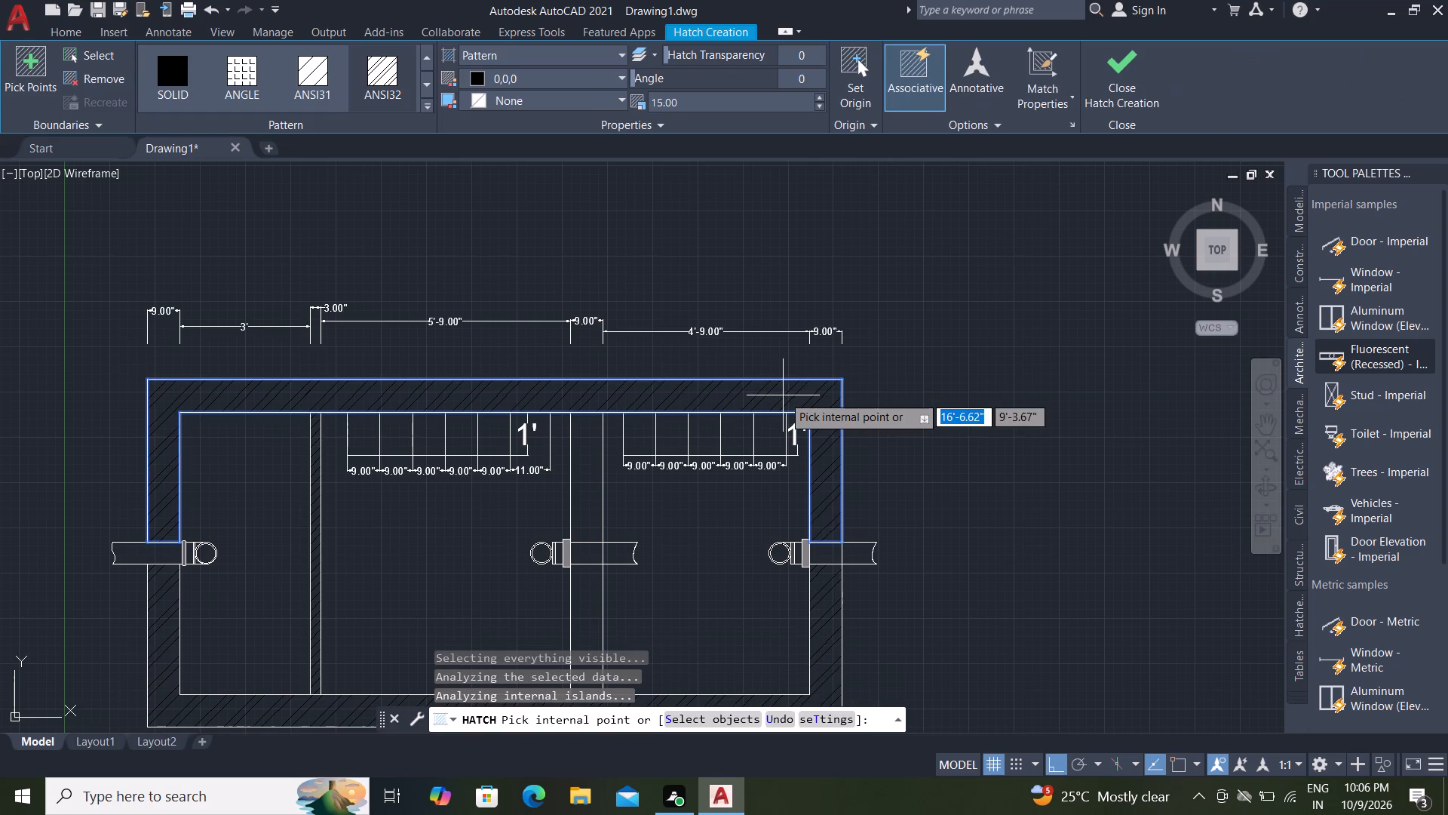
key(Escape)
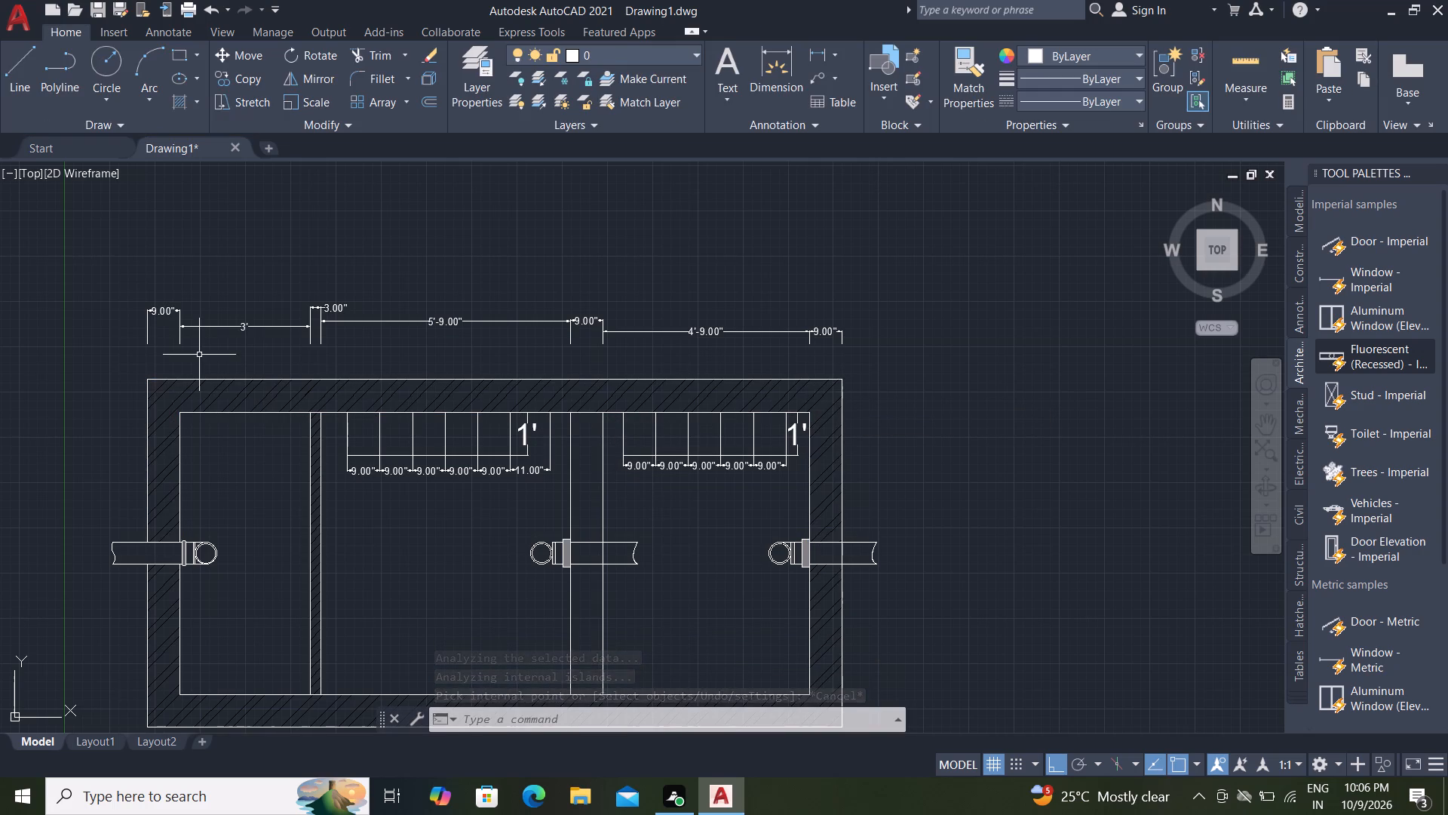
Add a linear dimension for the tank's overall outer length, placed above the existing row of top dimensions.
key(l)
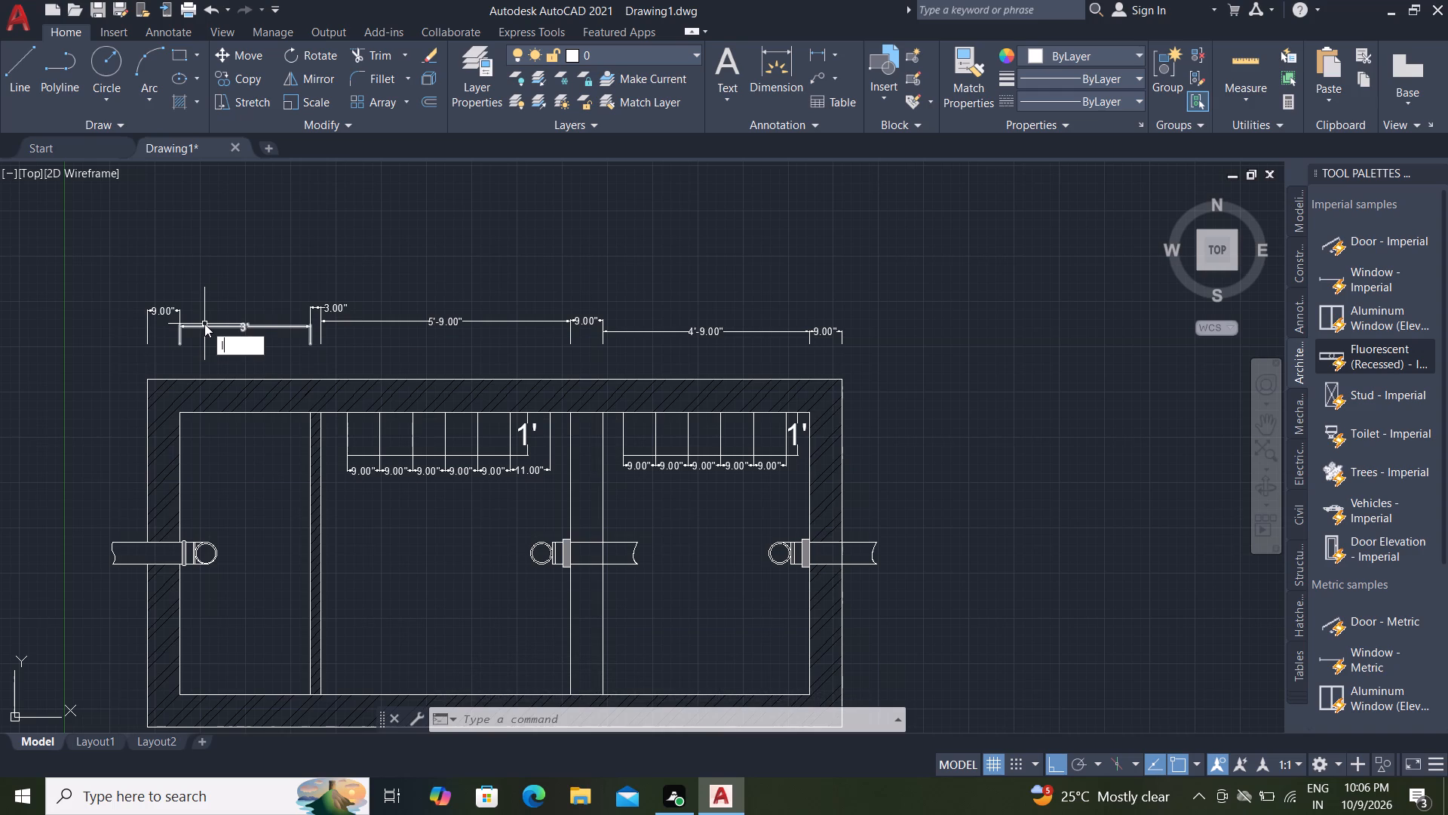
key(Escape)
click(816, 46)
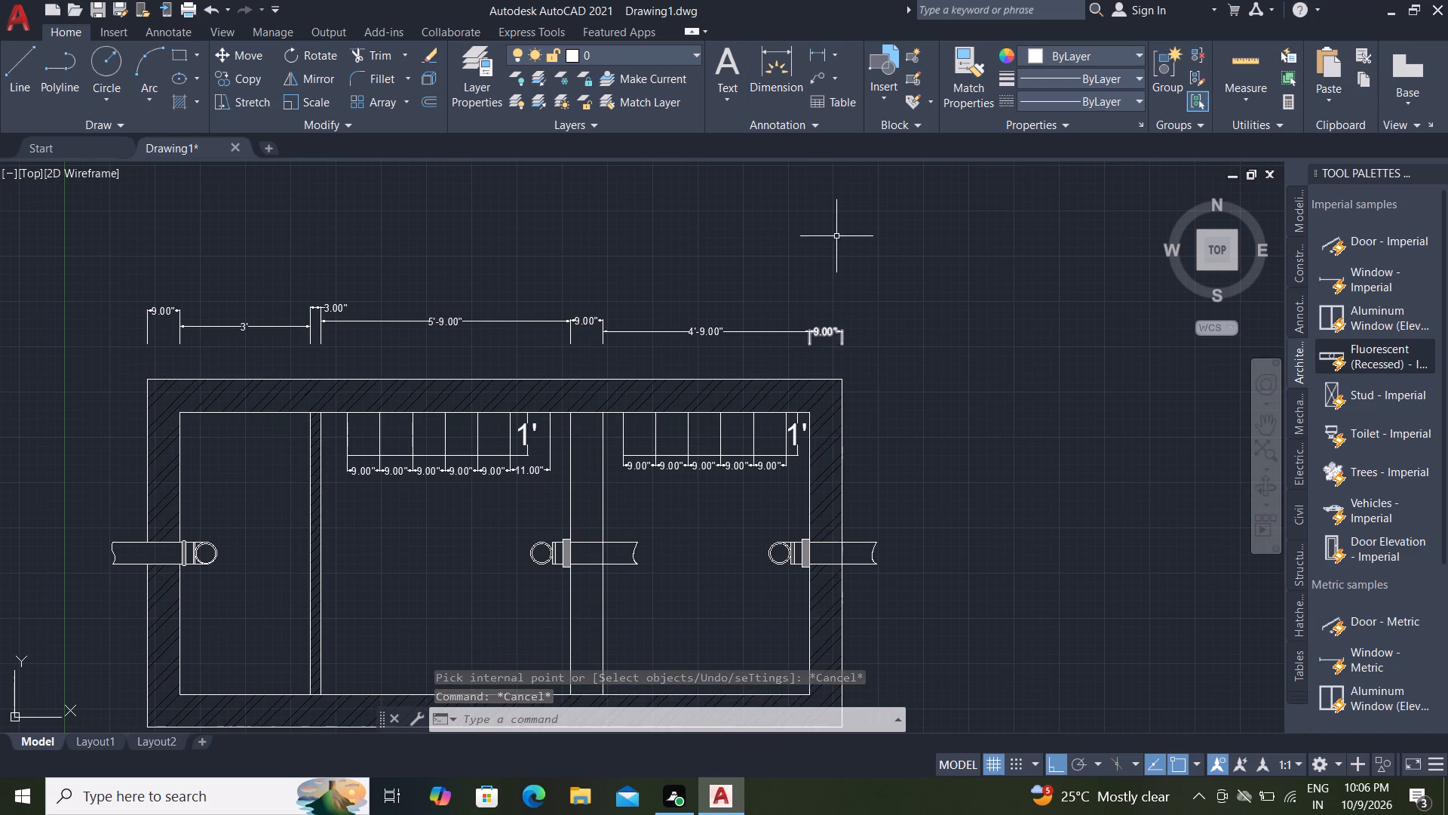
click(814, 50)
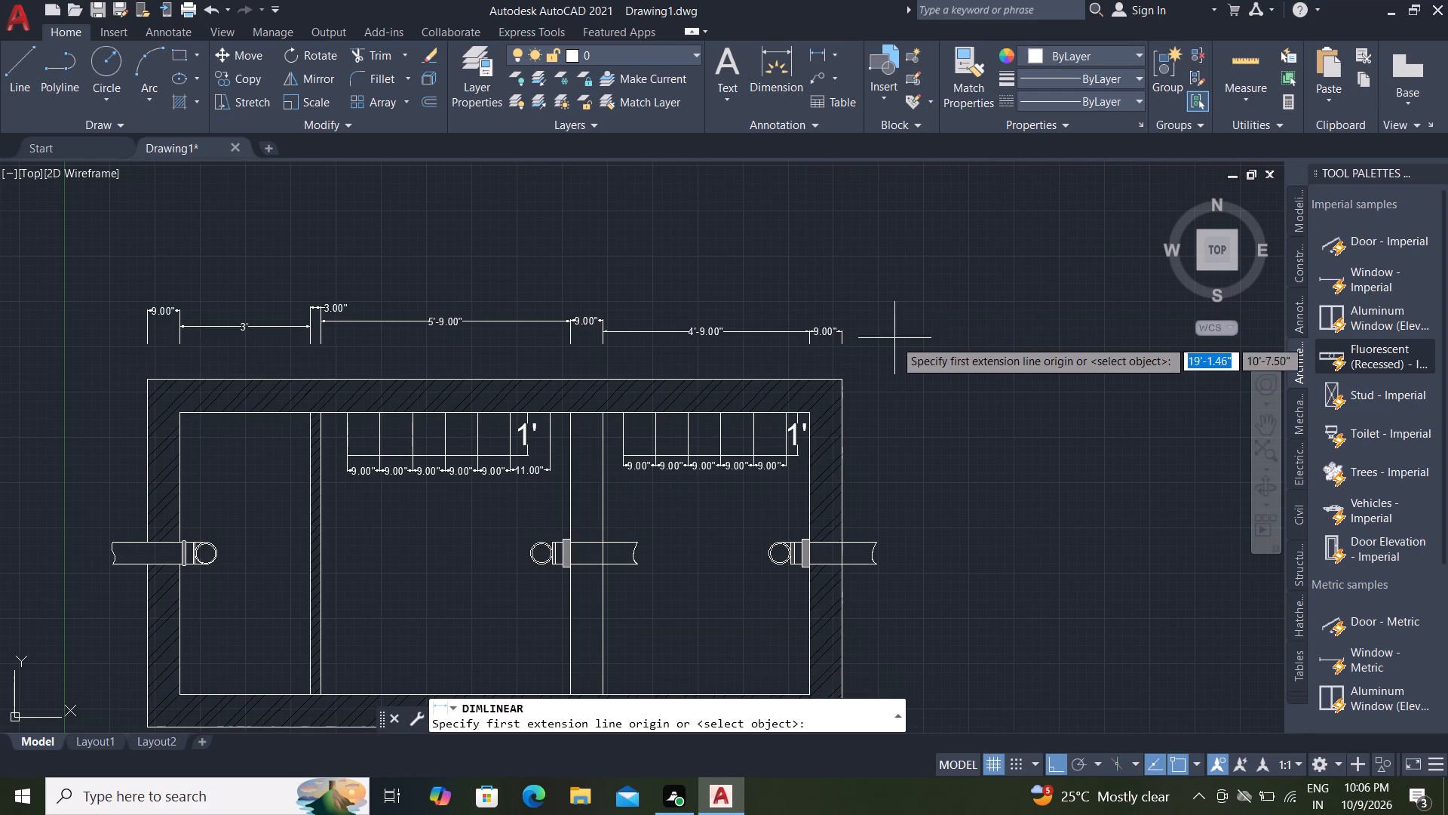
scroll(835, 337, up, 2)
click(843, 334)
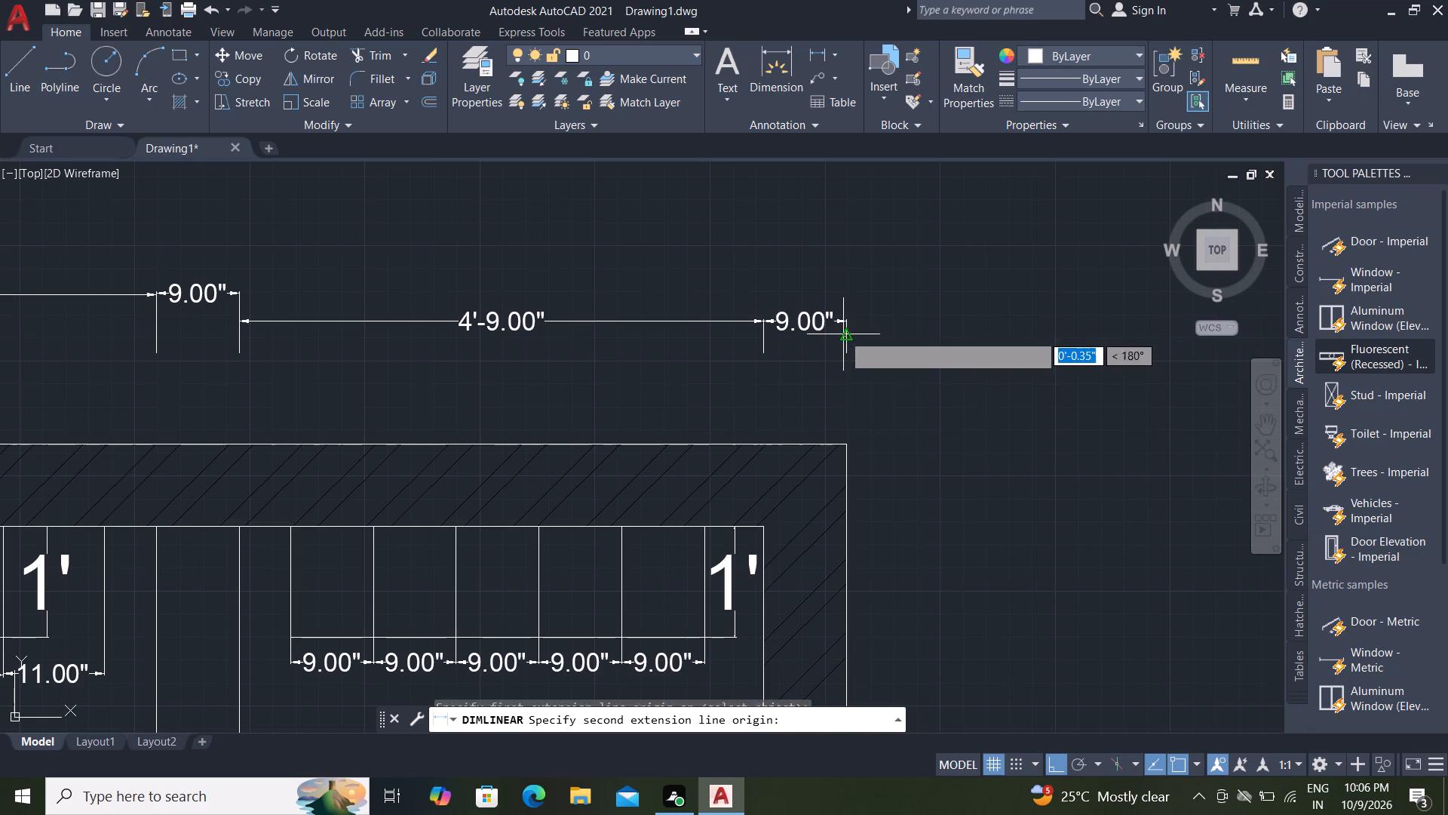
scroll(835, 340, down, 2)
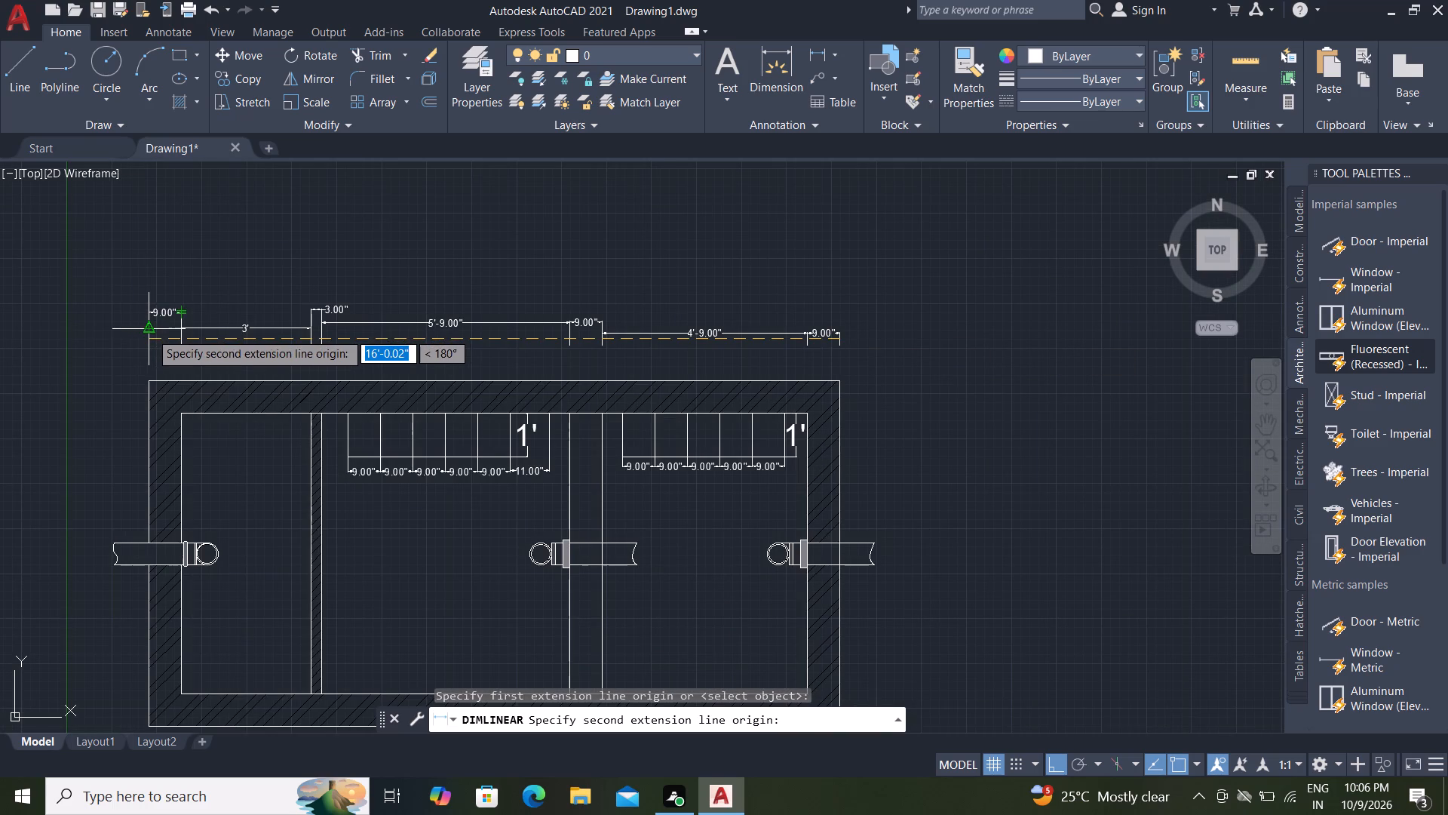
click(151, 331)
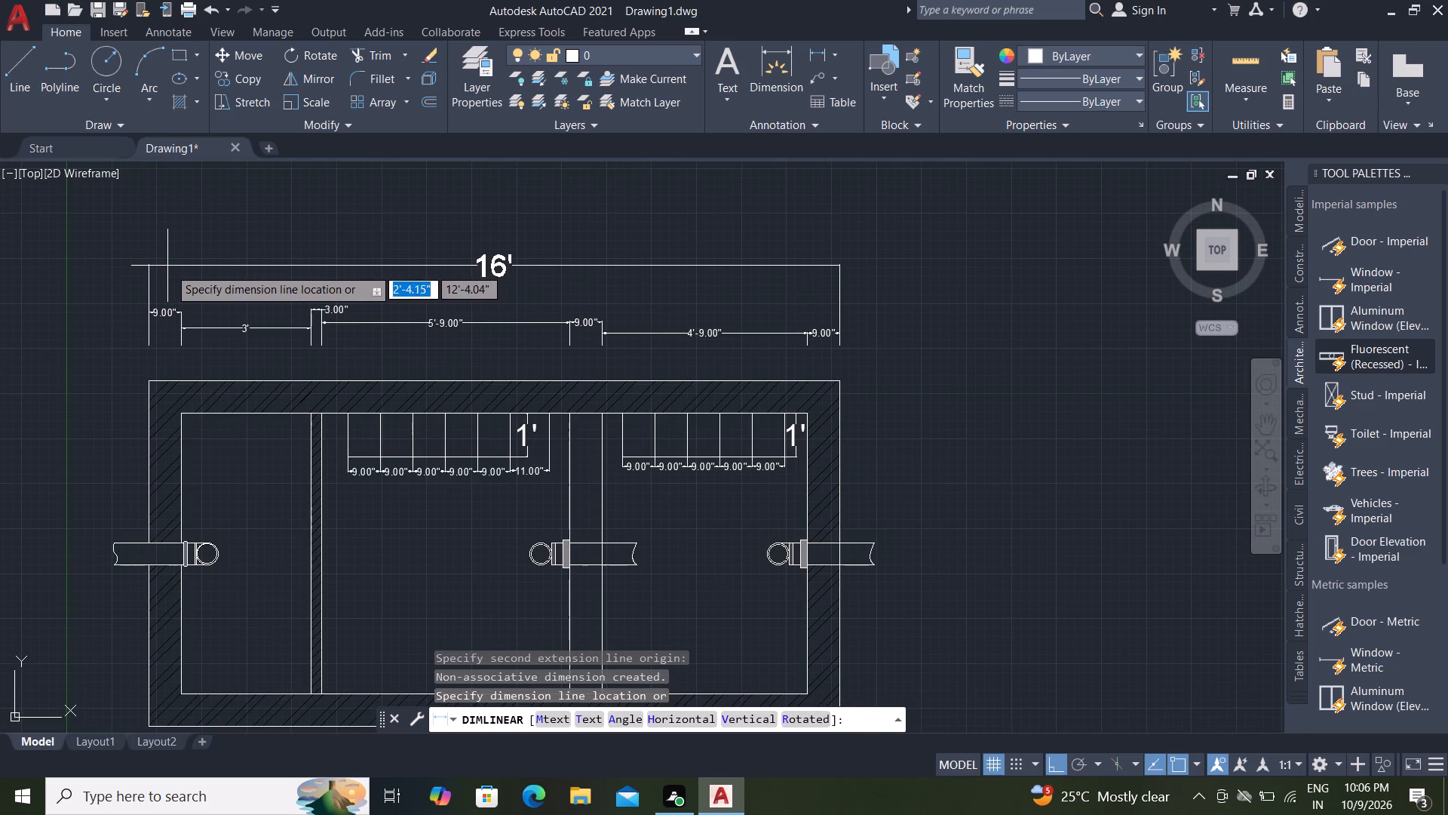
click(174, 256)
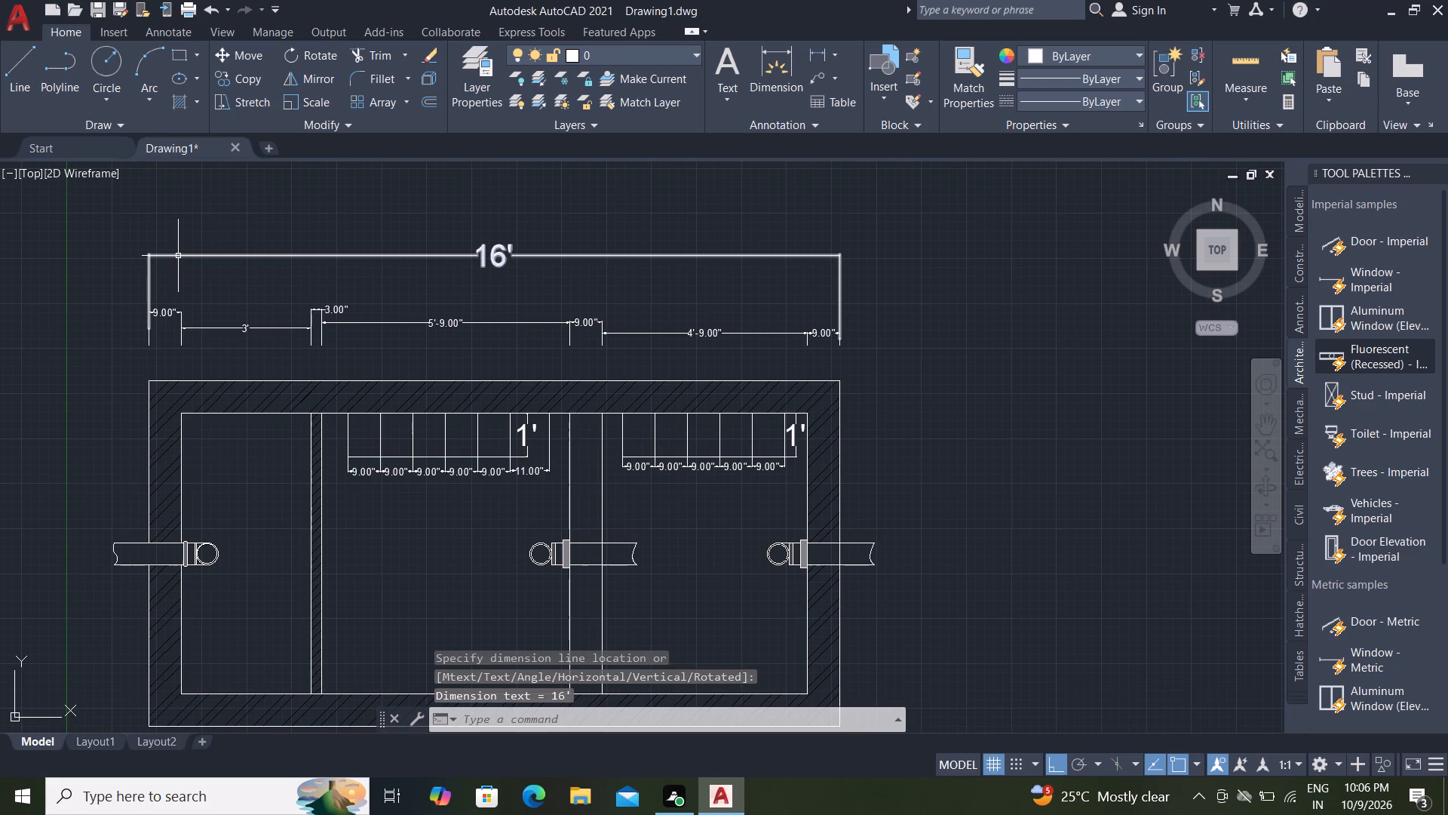
Add a vertical linear dimension for the top wall's thickness, placed outside the right wall.
click(26, 54)
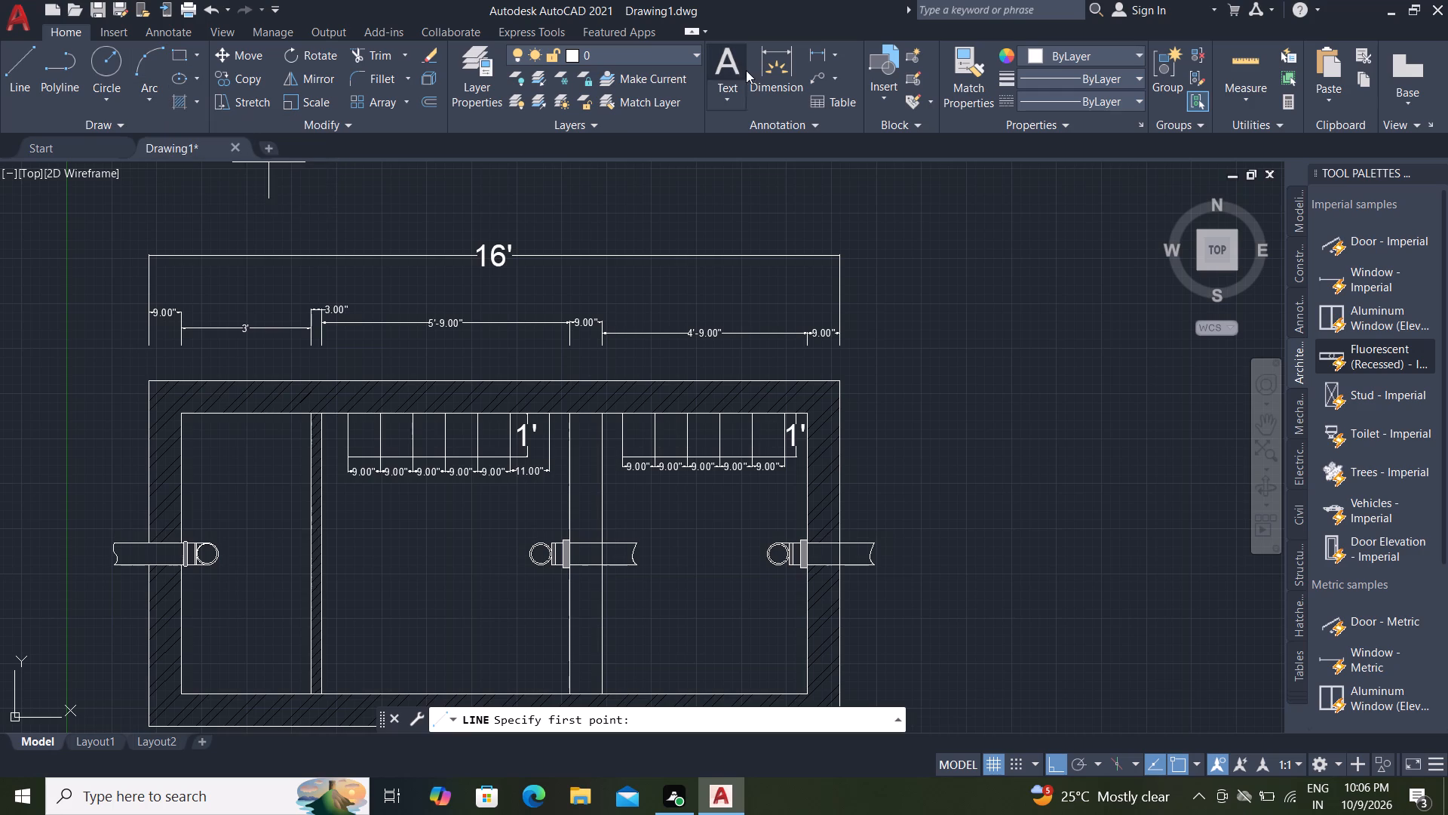
click(813, 50)
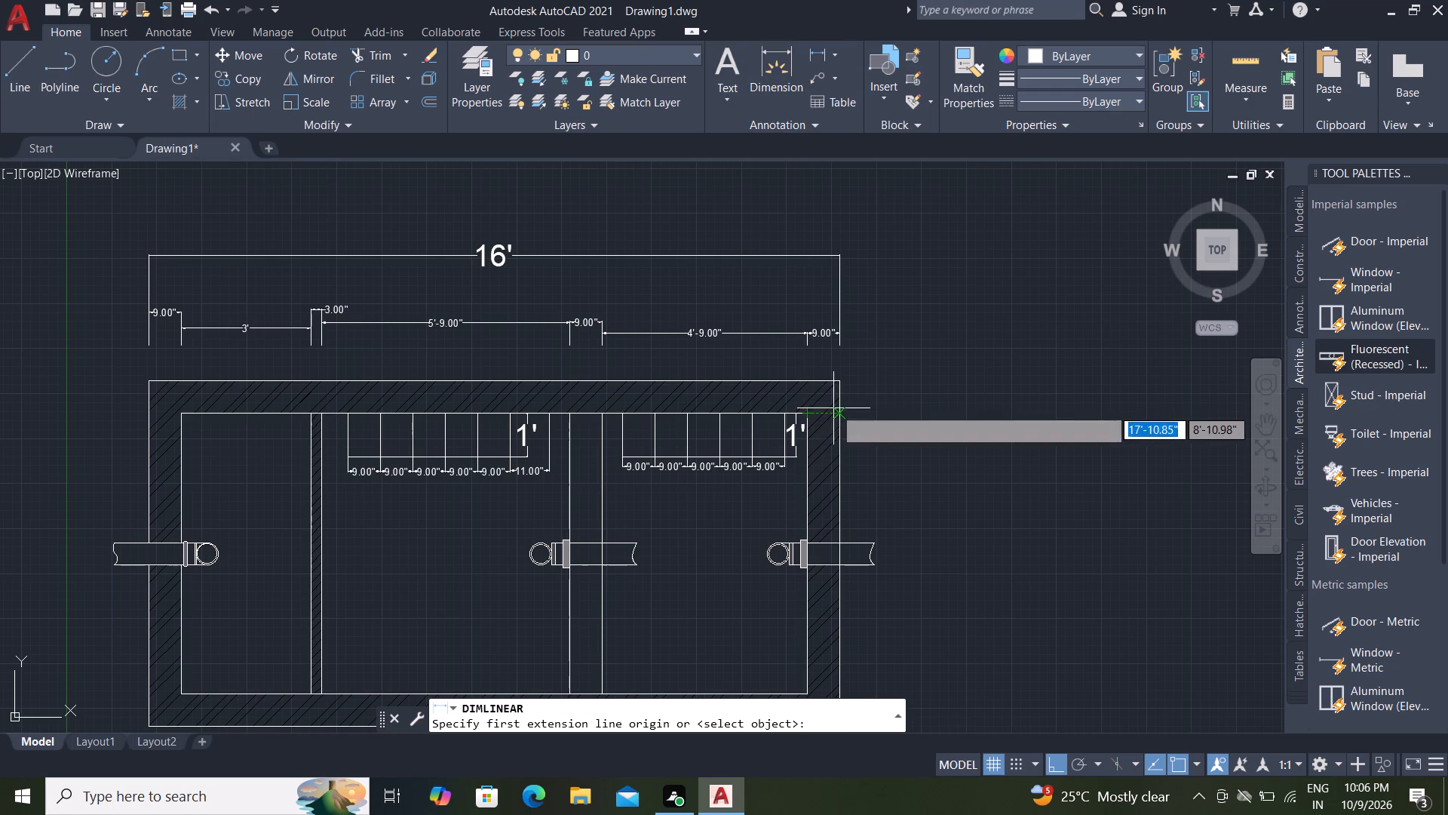
click(835, 411)
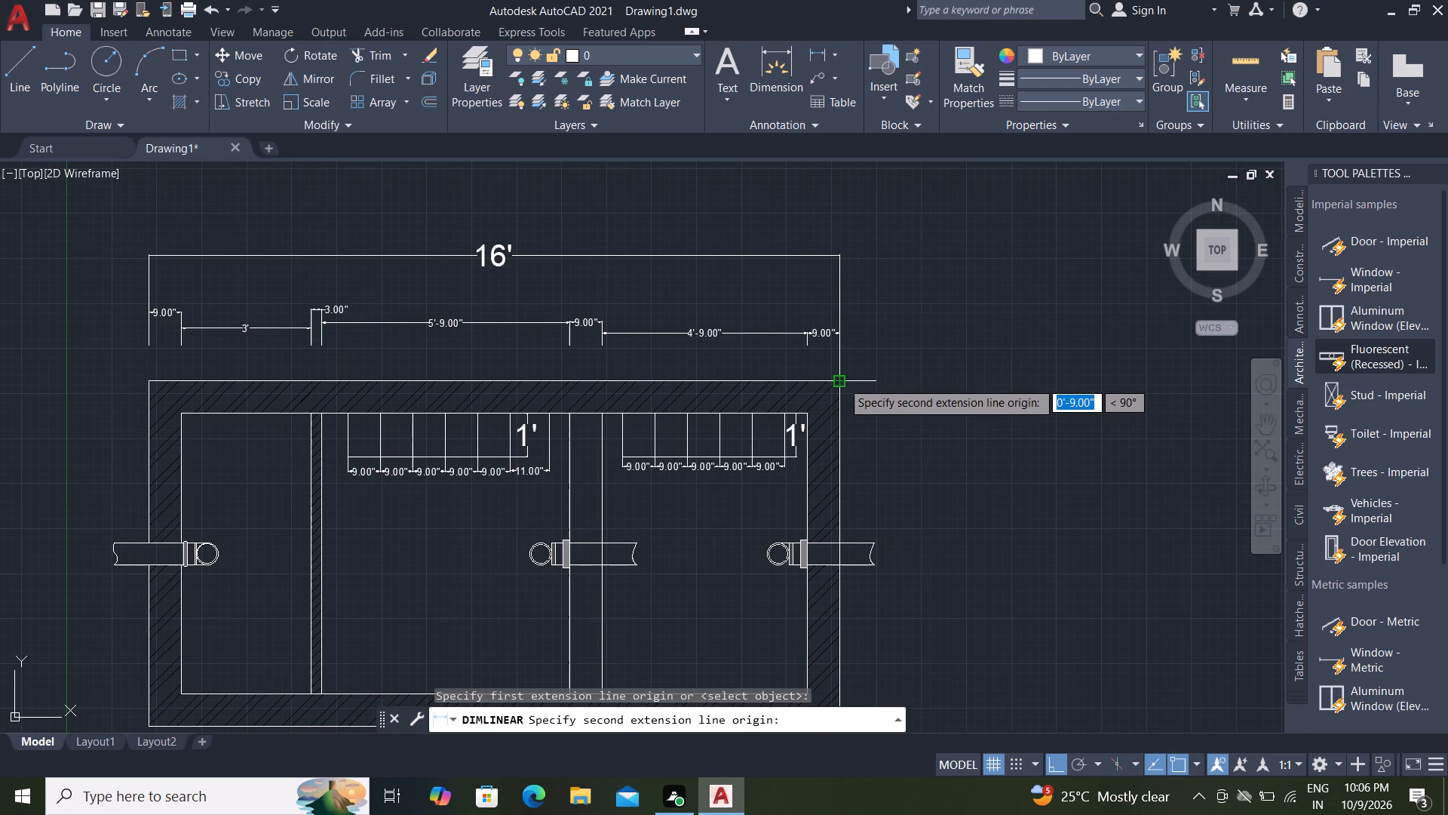
click(842, 380)
click(900, 404)
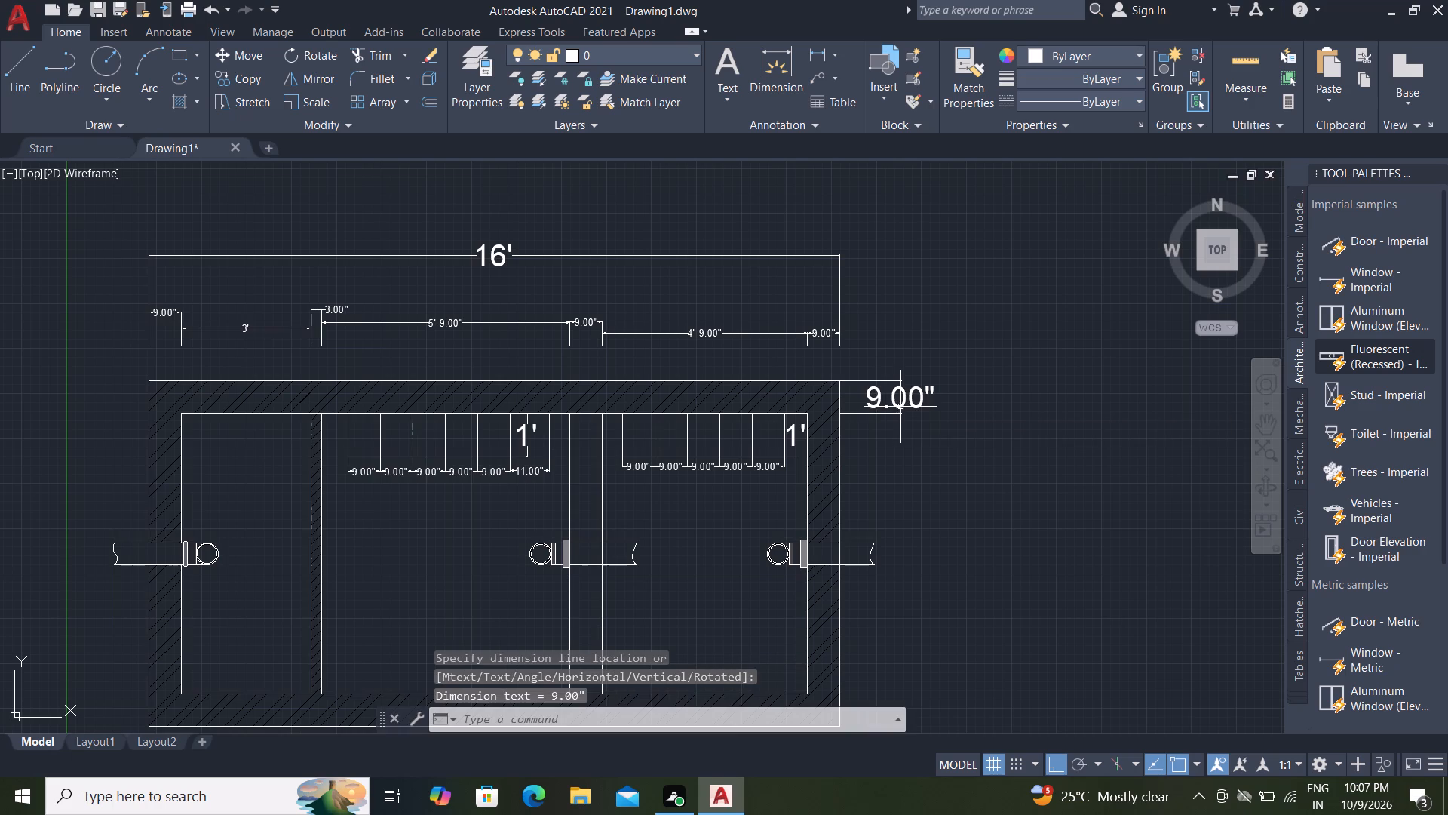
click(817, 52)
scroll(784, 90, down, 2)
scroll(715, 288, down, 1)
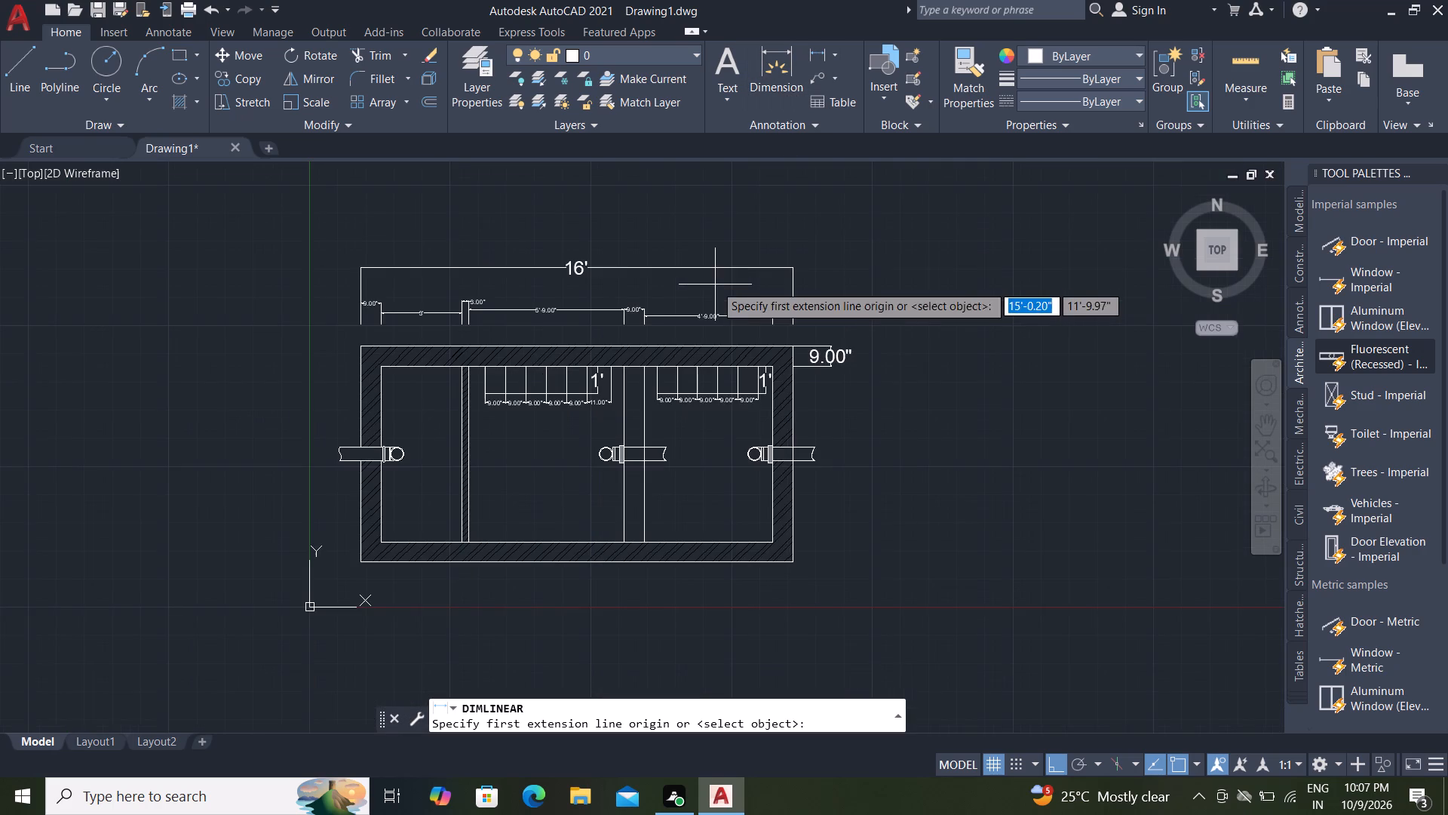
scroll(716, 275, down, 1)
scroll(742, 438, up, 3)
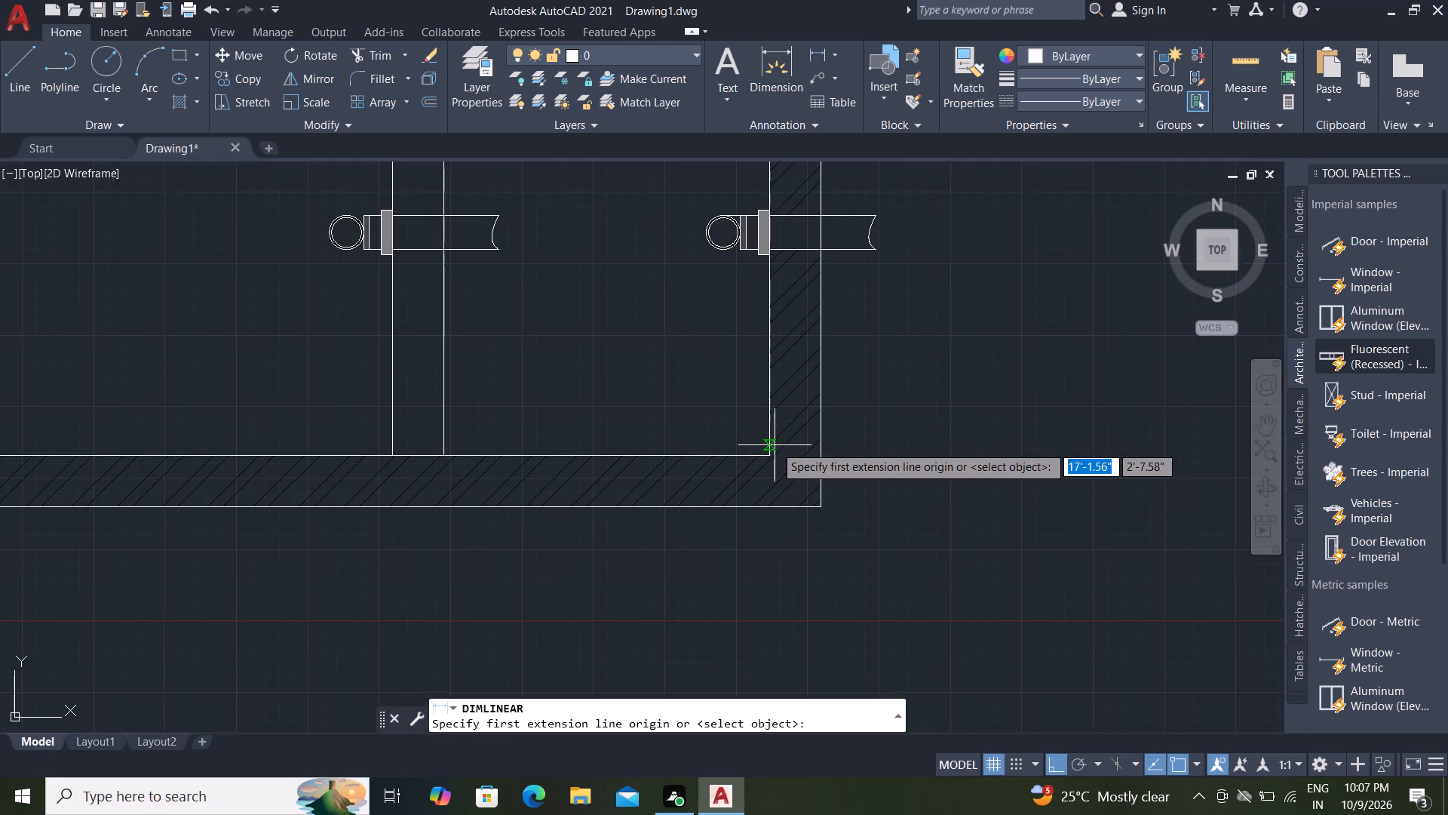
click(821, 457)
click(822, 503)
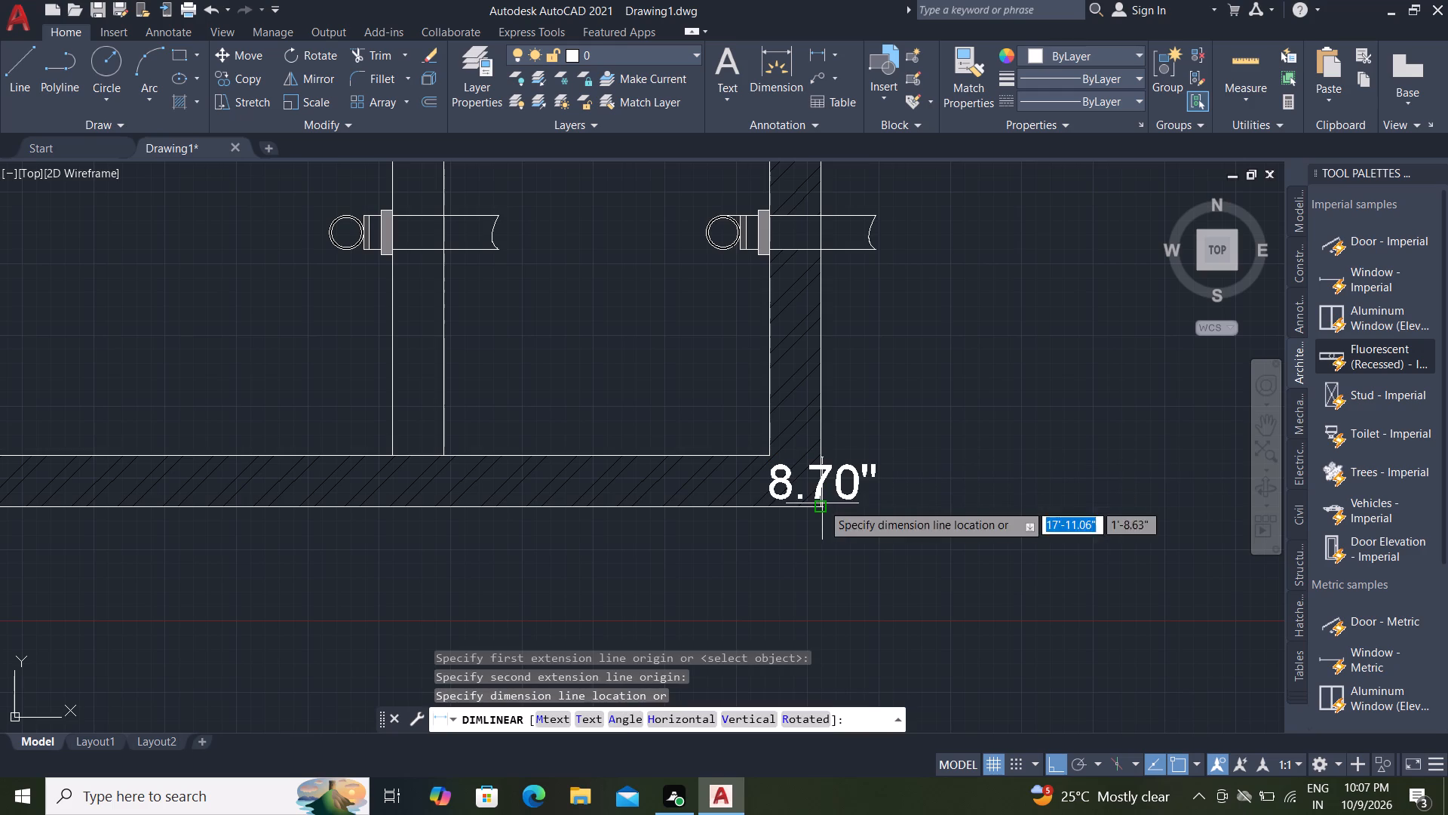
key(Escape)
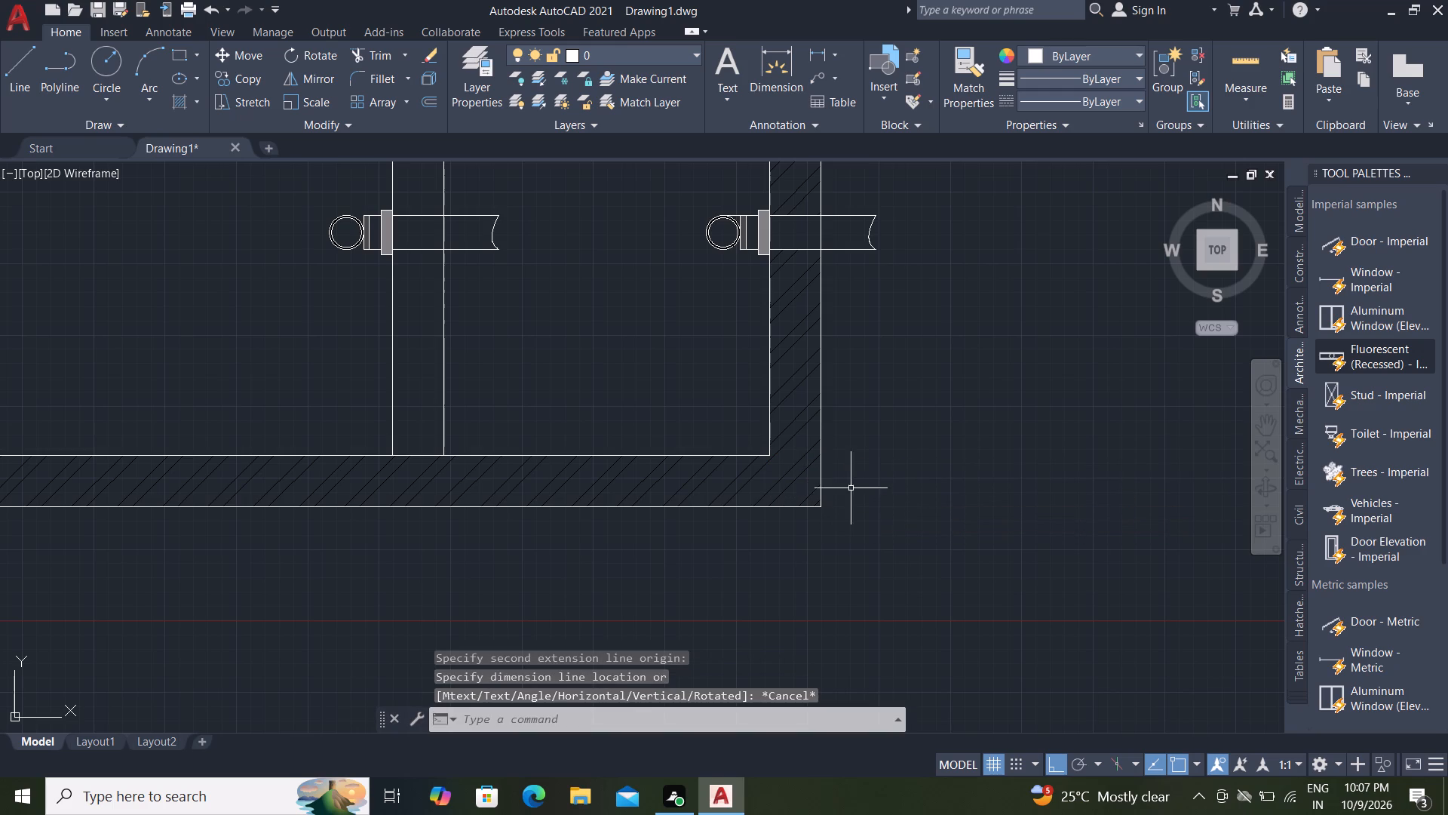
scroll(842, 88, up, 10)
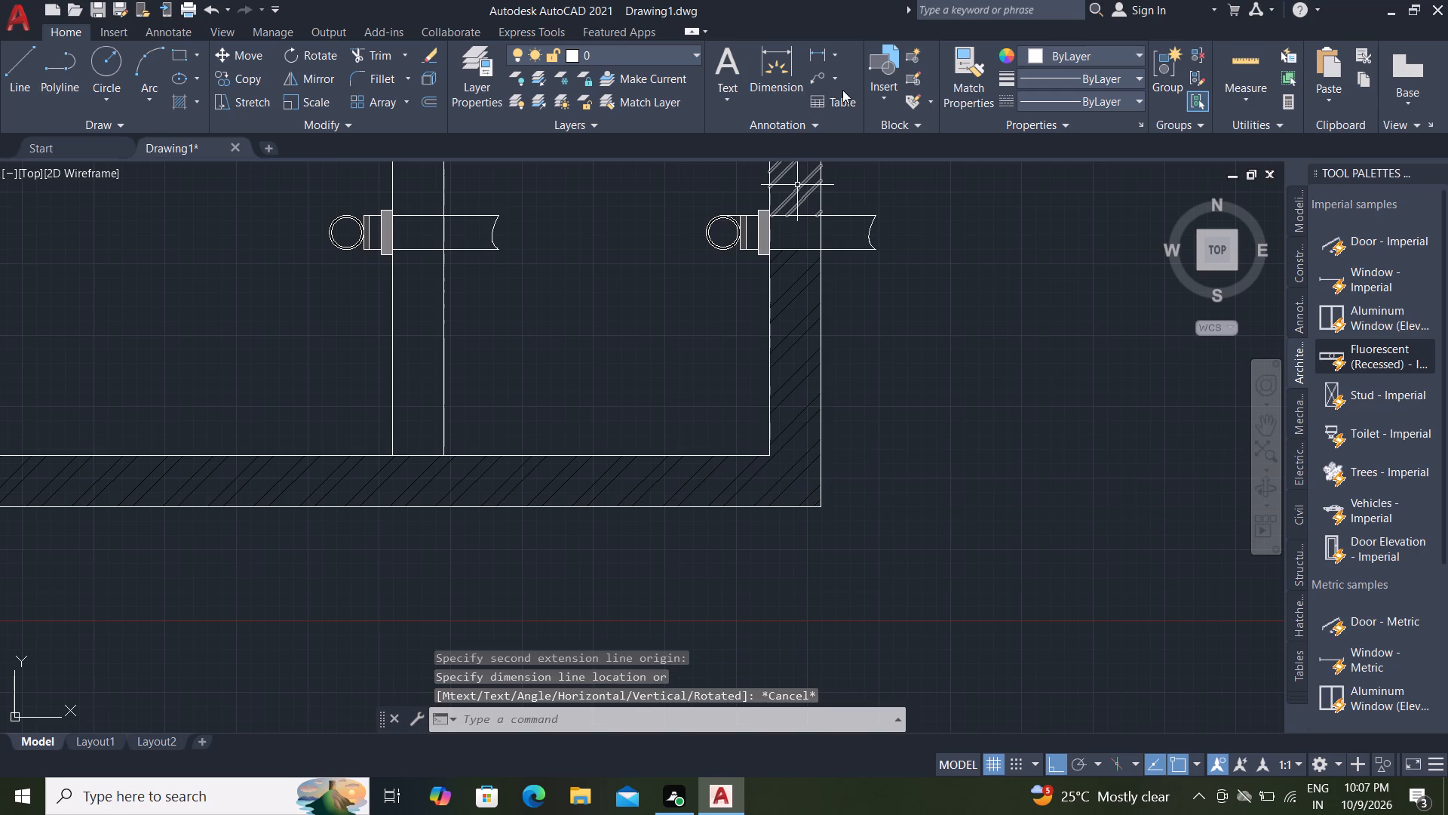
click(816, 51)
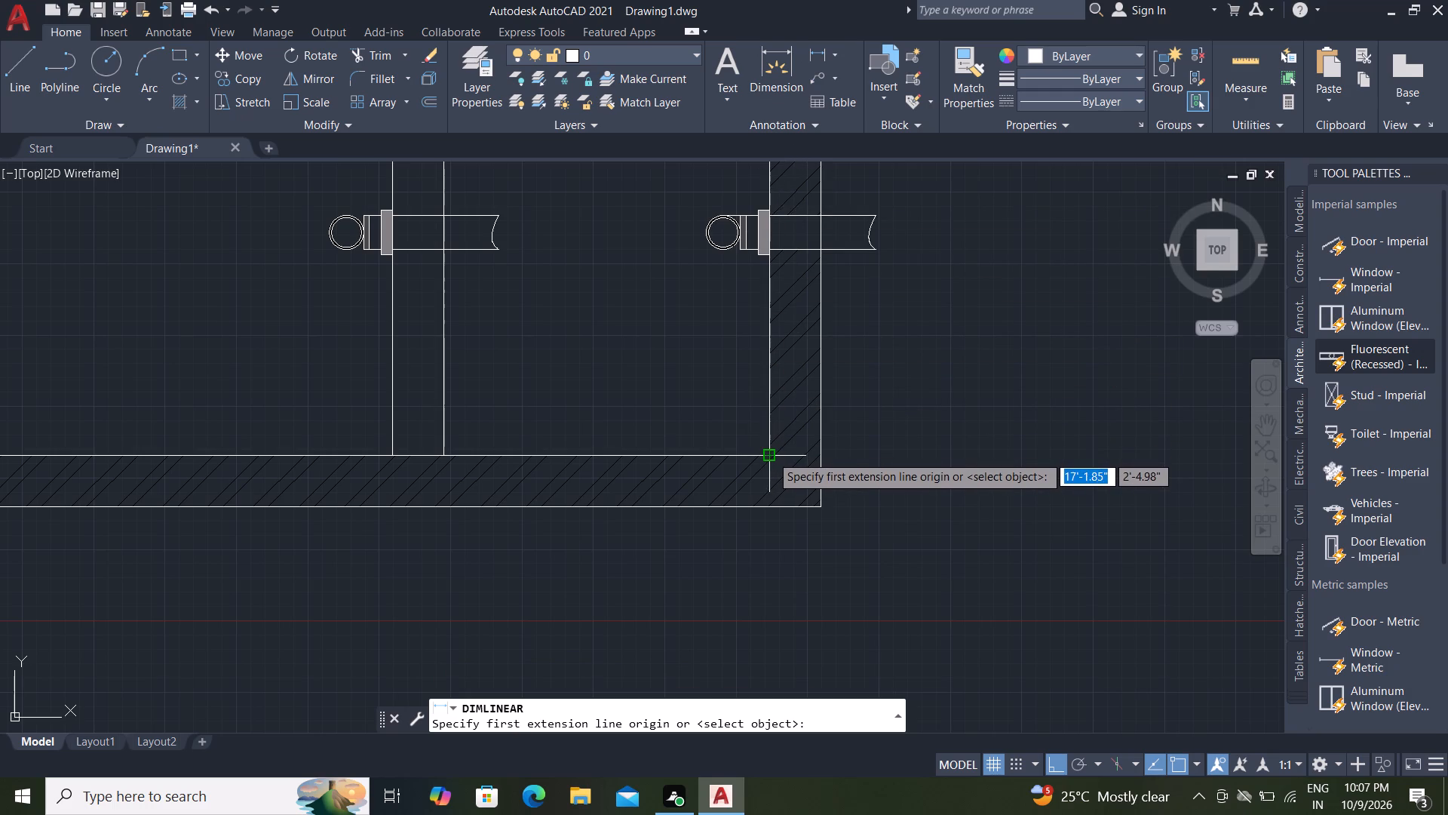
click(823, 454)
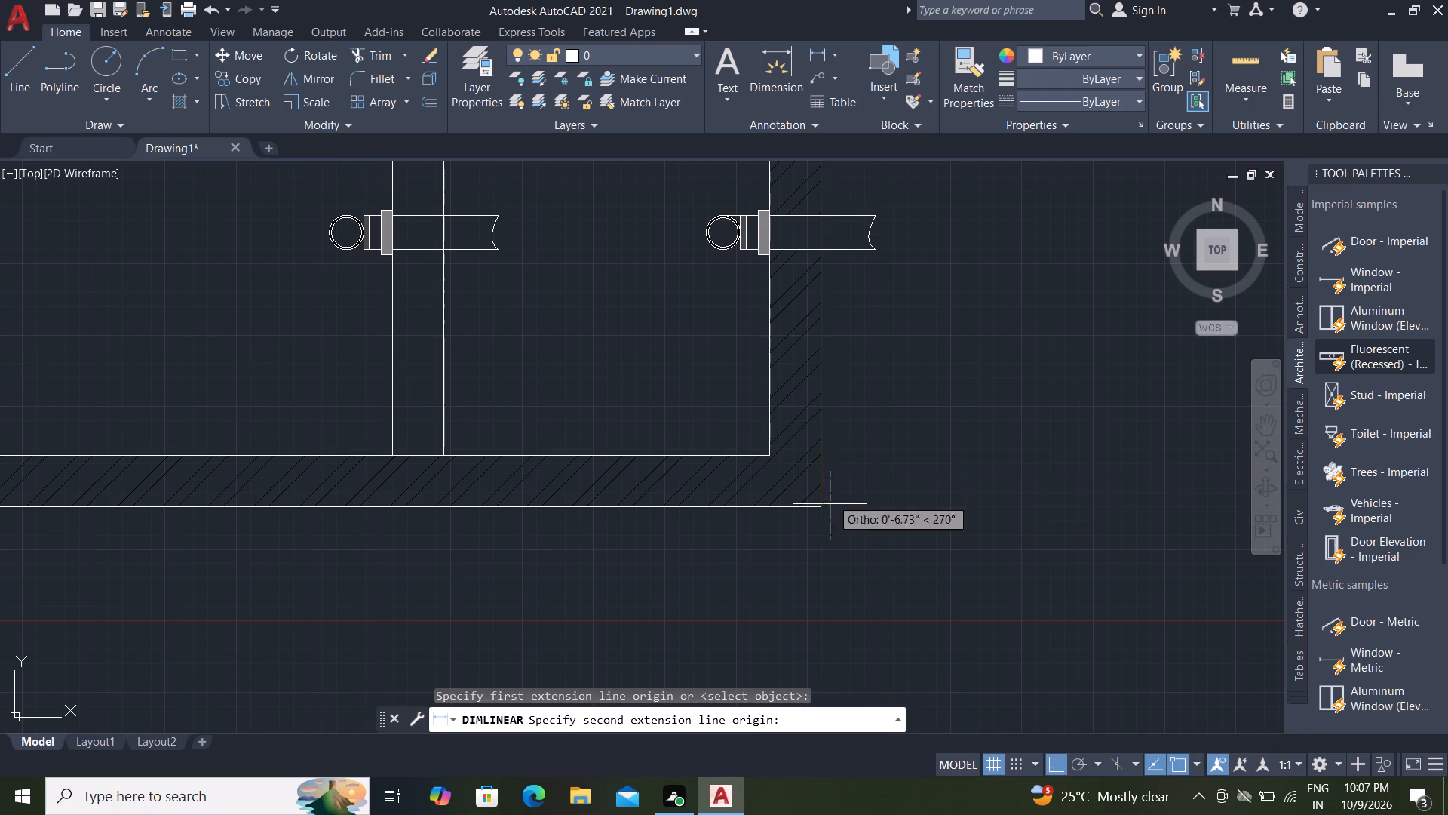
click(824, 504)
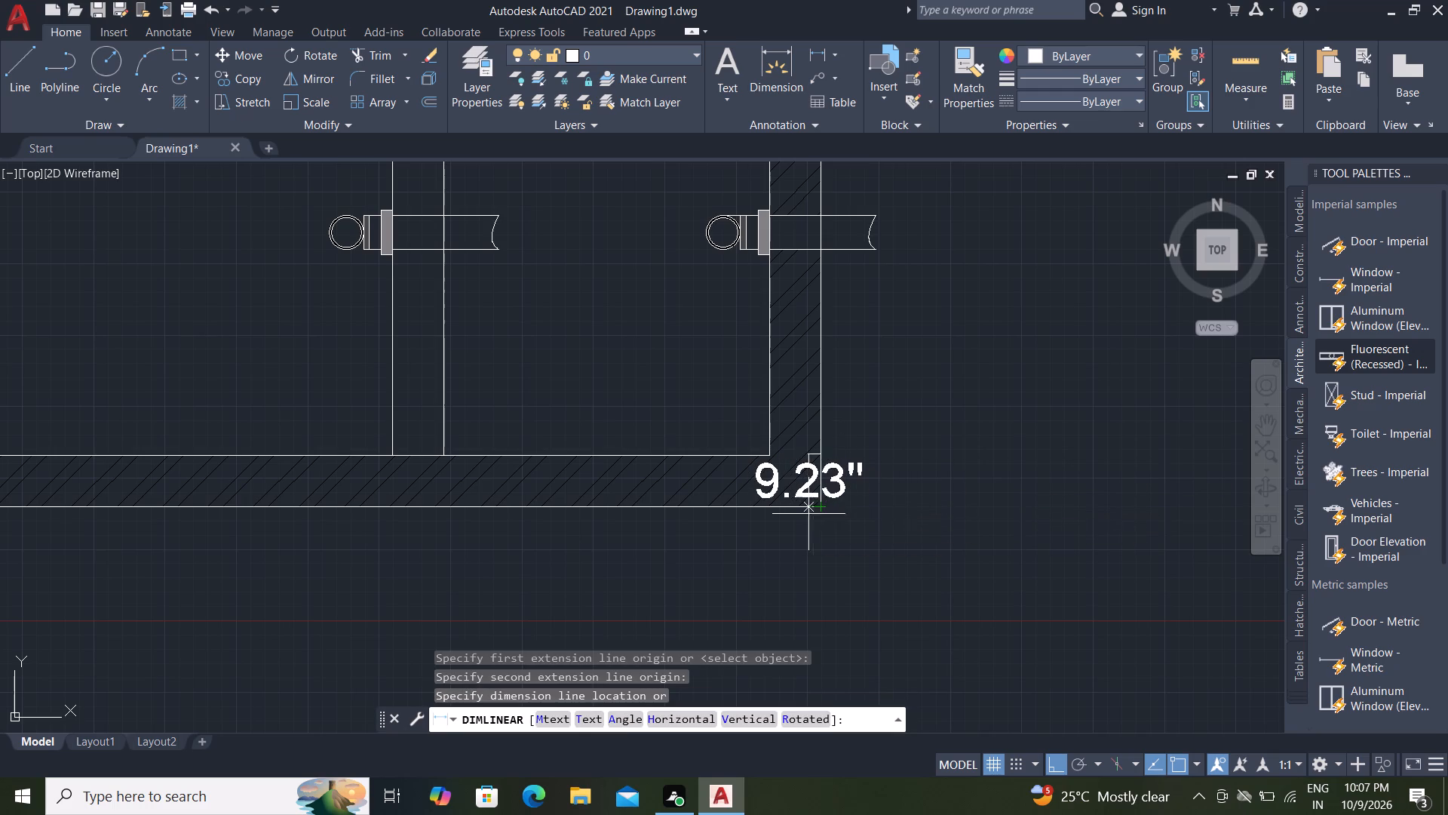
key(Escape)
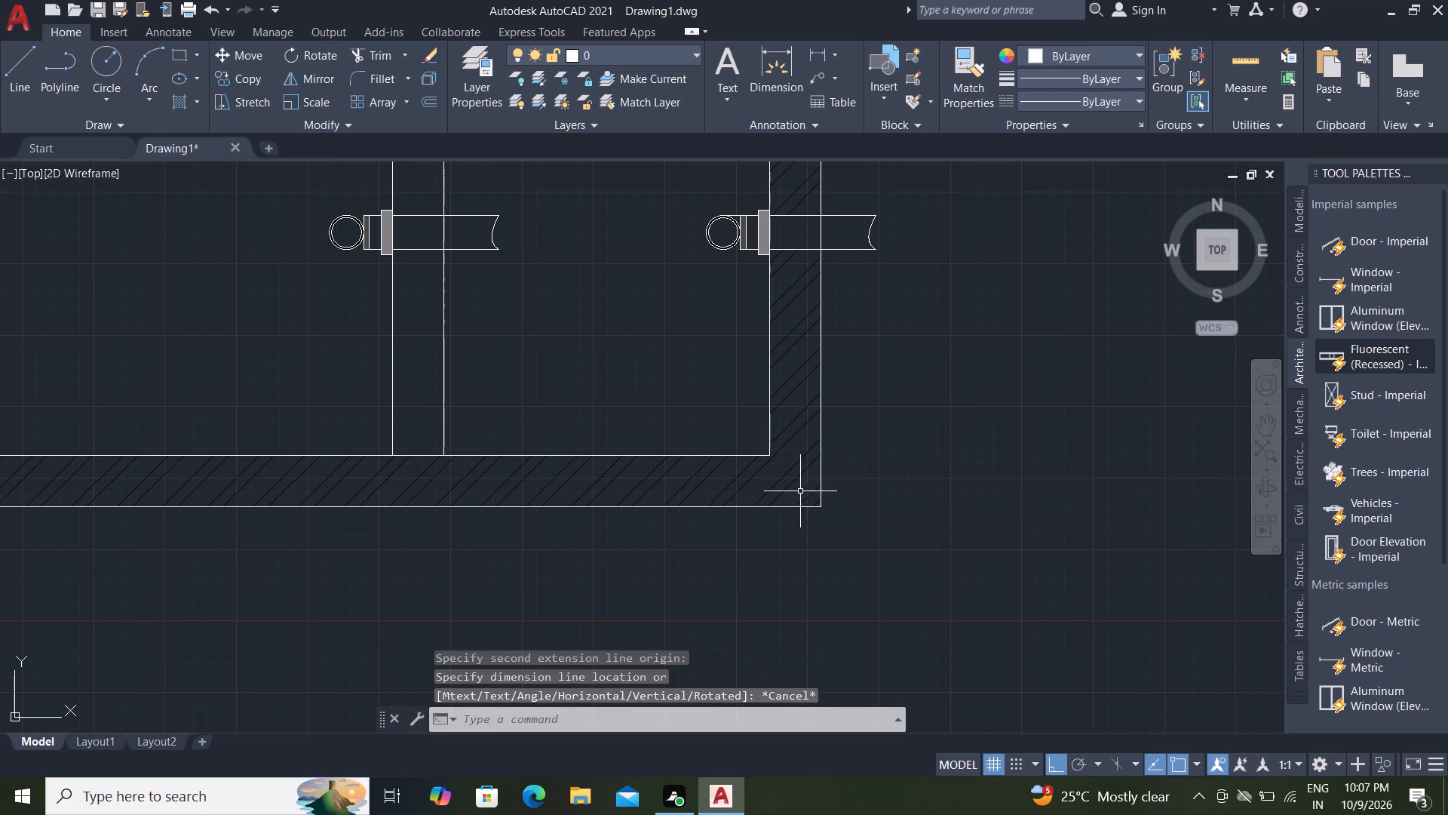
Extend the bottom wall's inner line across the right wall to its outer face.
key(e)
key(x)
key(space)
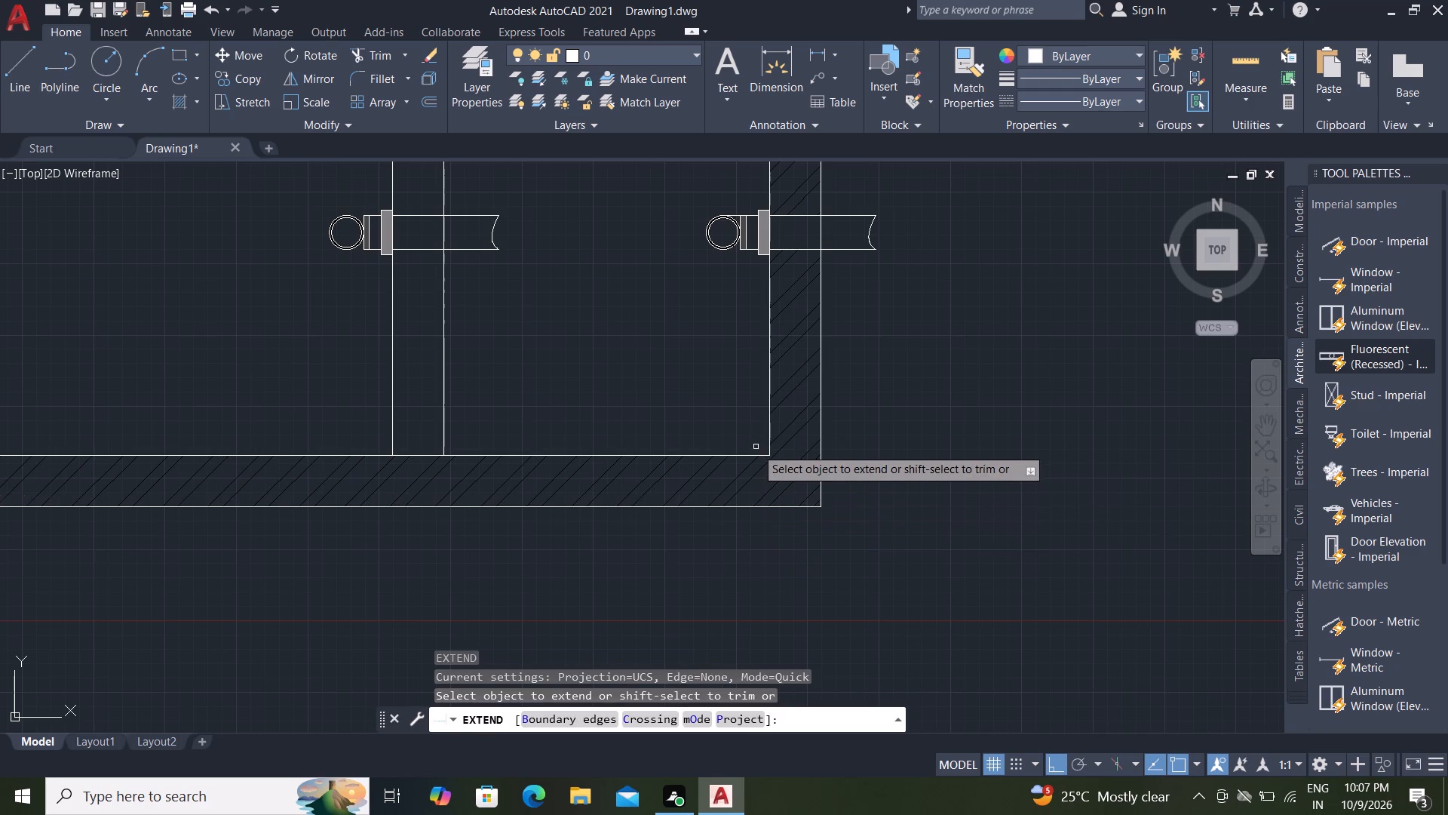
triple_click(757, 456)
triple_click(760, 455)
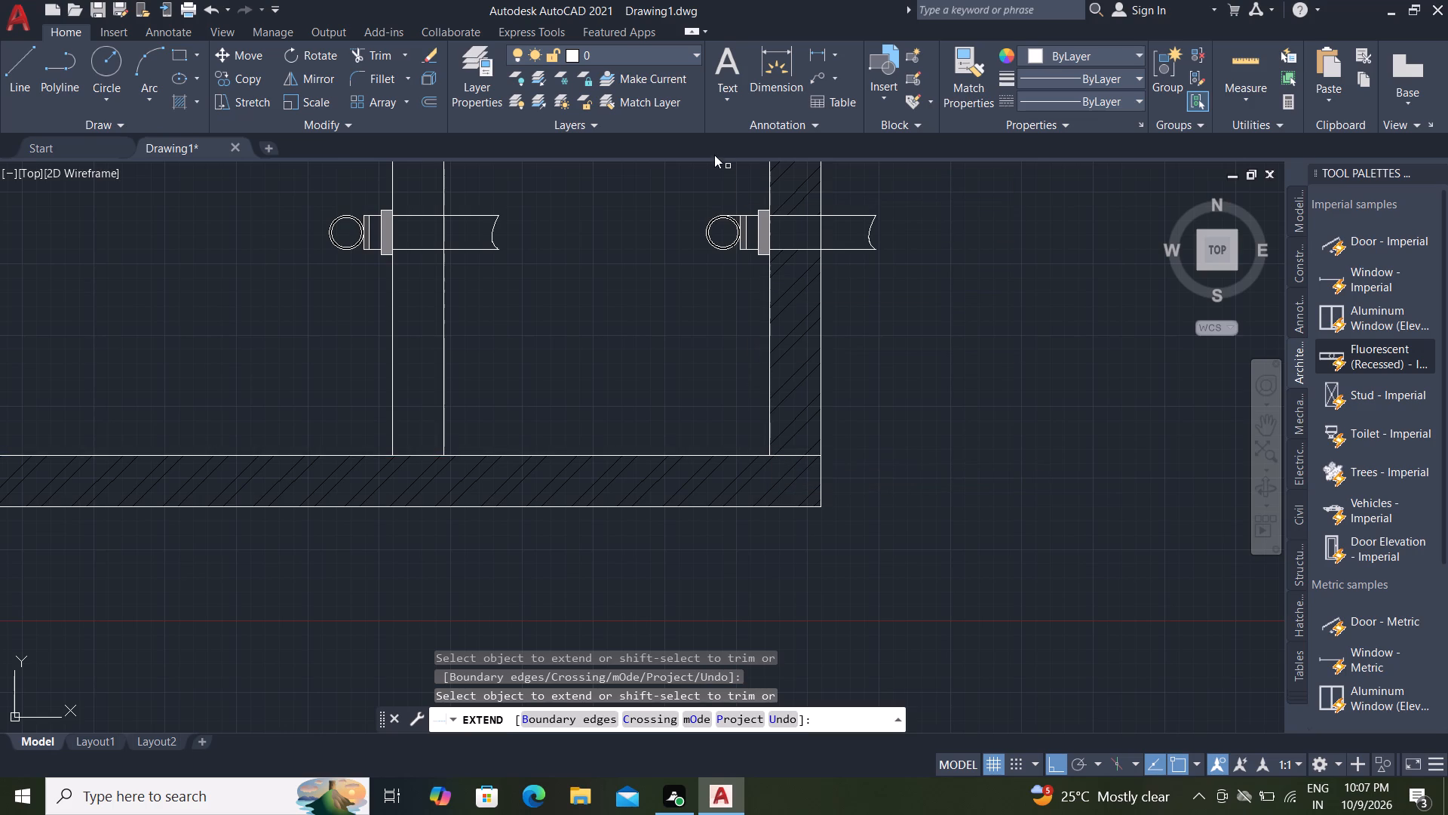
Add a vertical linear dimension for the bottom wall's thickness, placed outside the tank's lower-right corner.
click(817, 48)
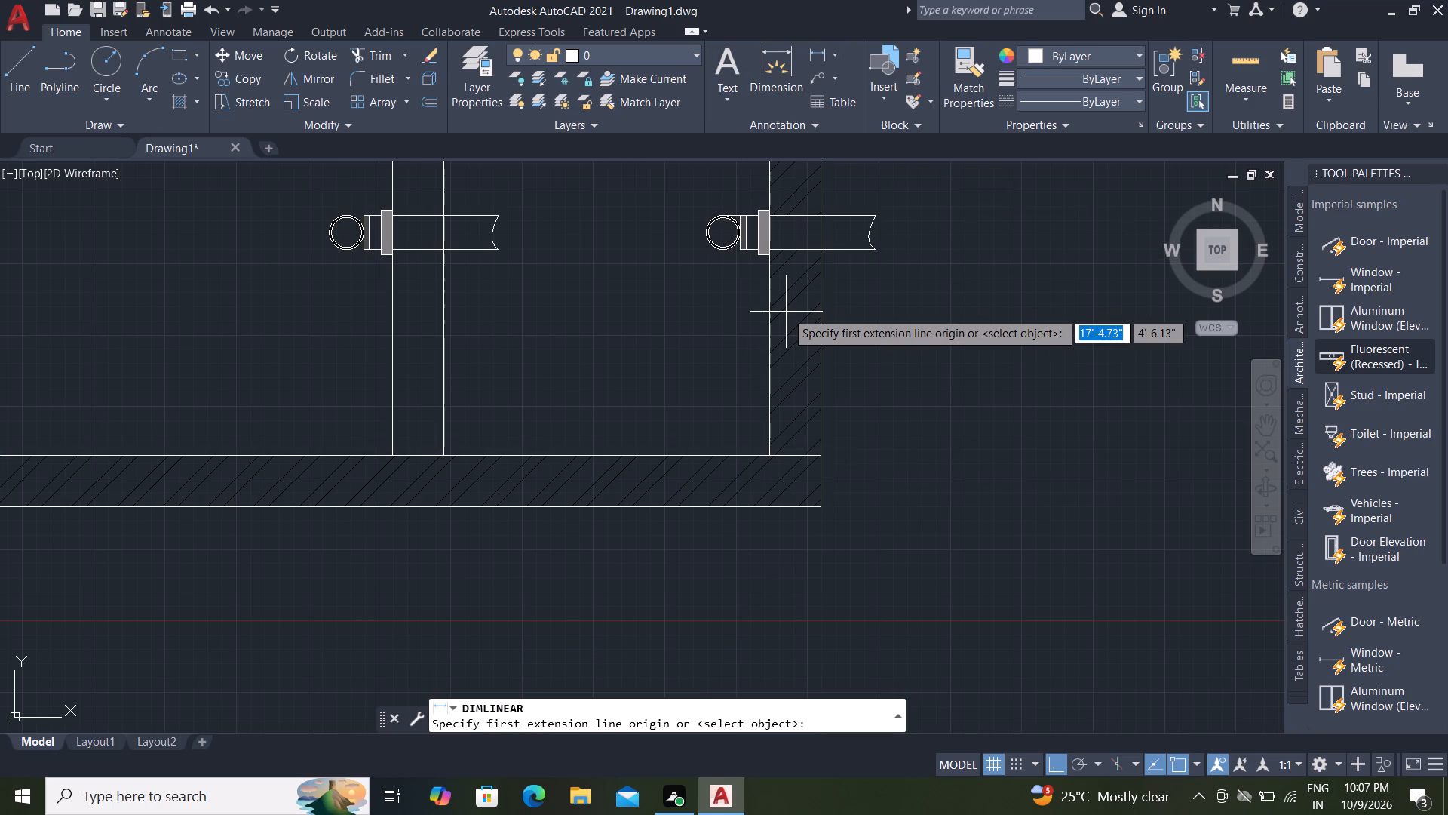
click(819, 456)
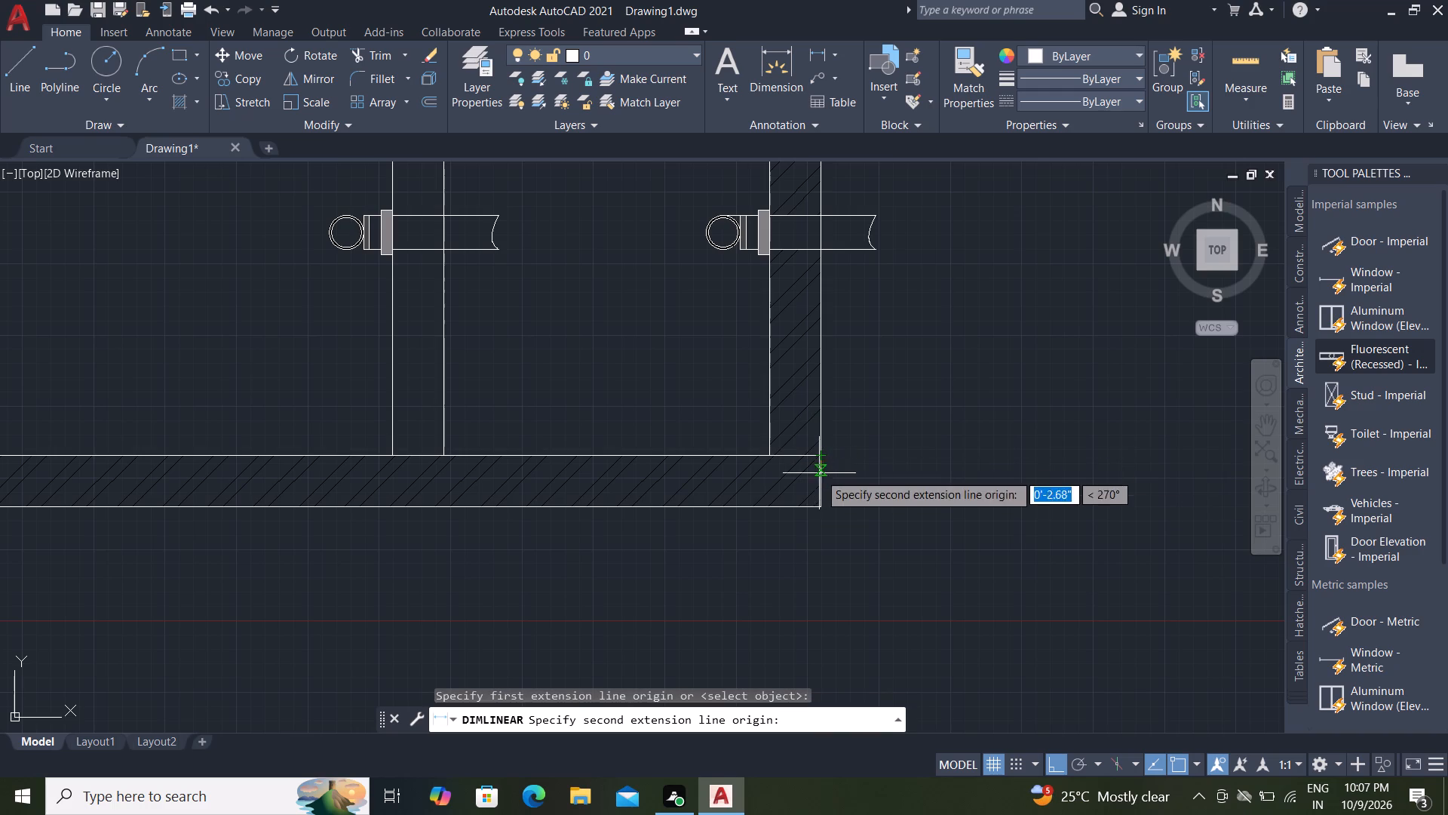
click(819, 502)
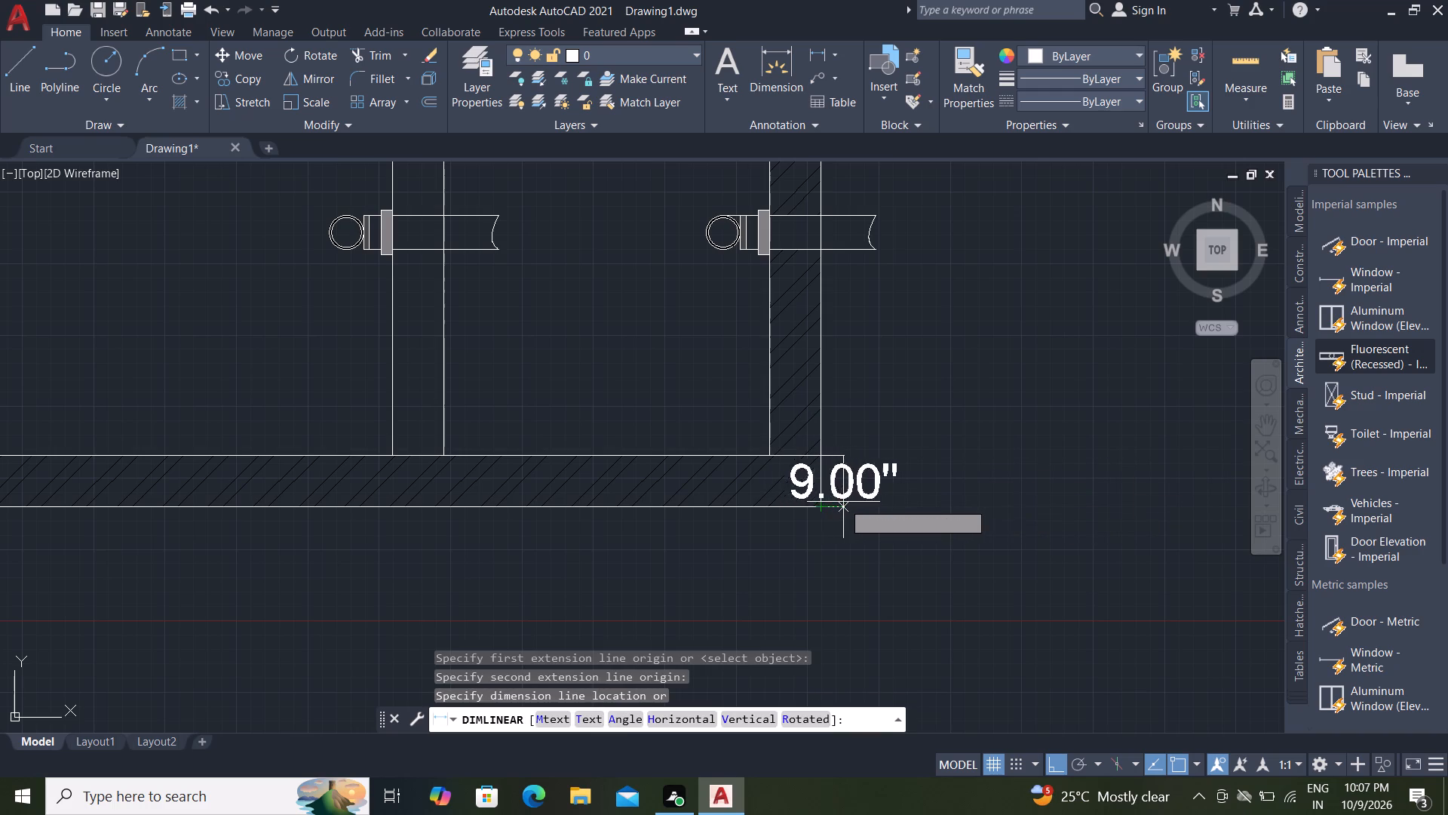
scroll(876, 506, down, 2)
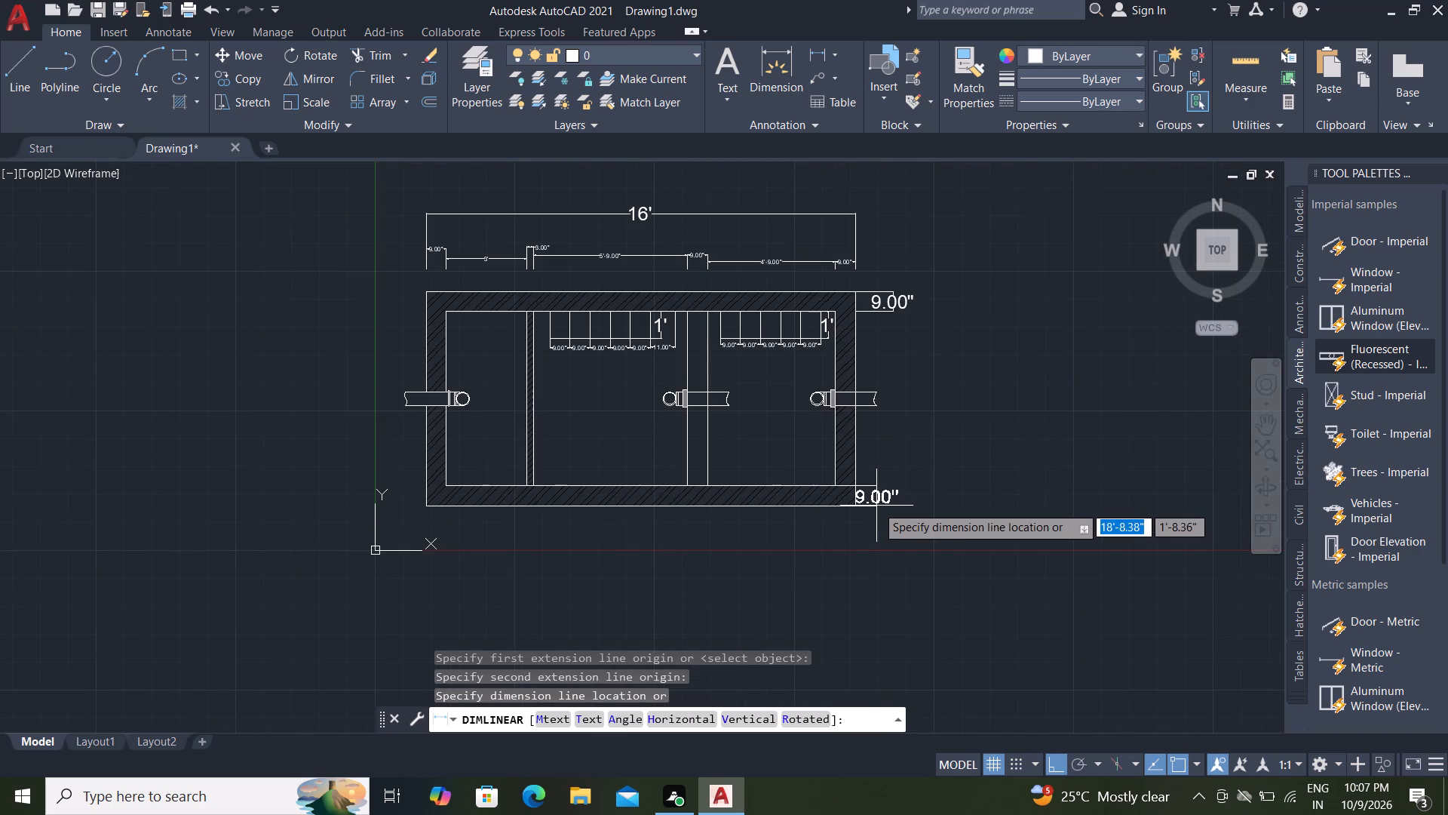
click(898, 506)
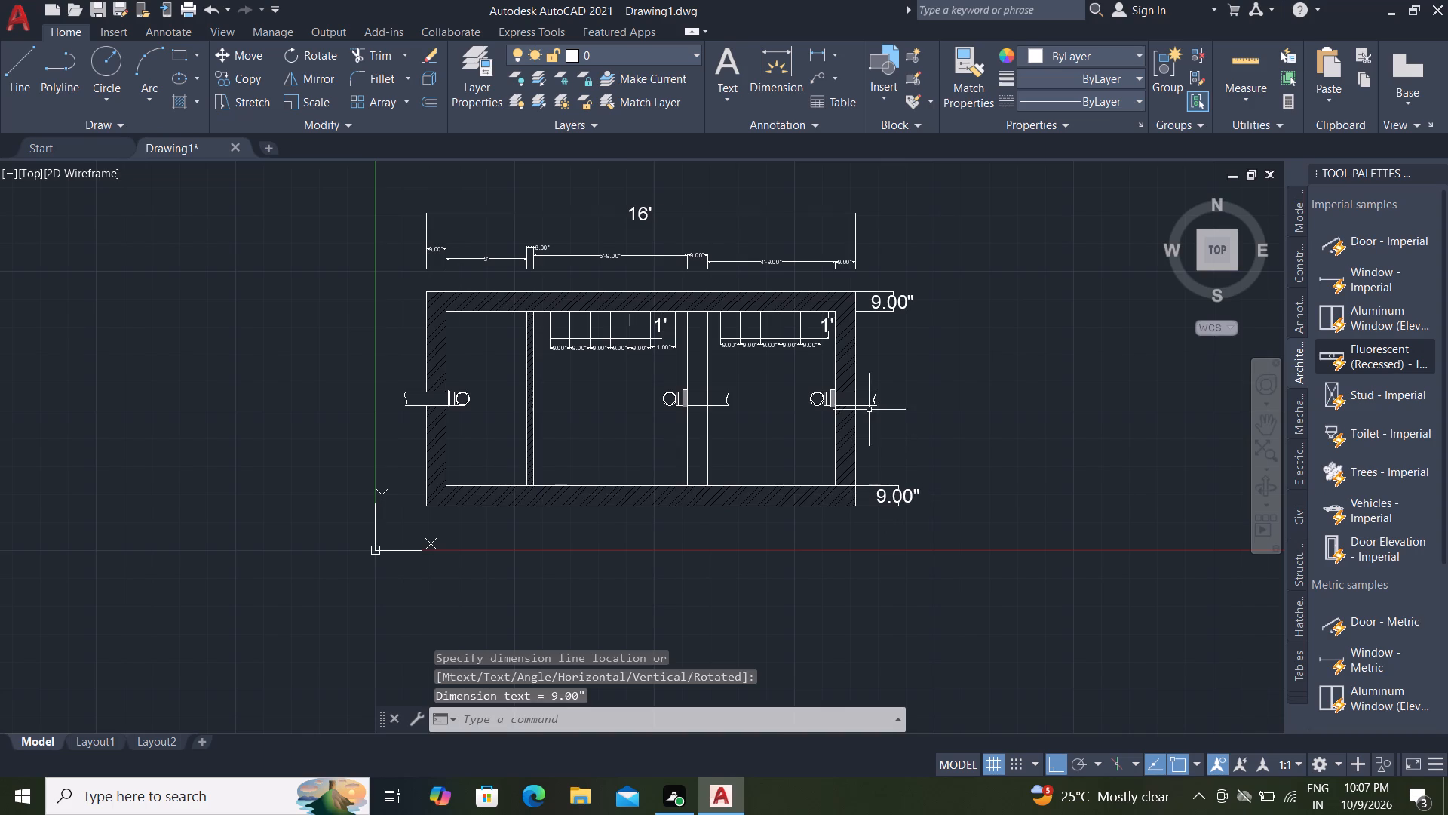
Add a vertical linear dimension for the tank's inner width, aligned between the two wall-thickness dimensions outside the right wall.
click(818, 45)
scroll(891, 311, up, 1)
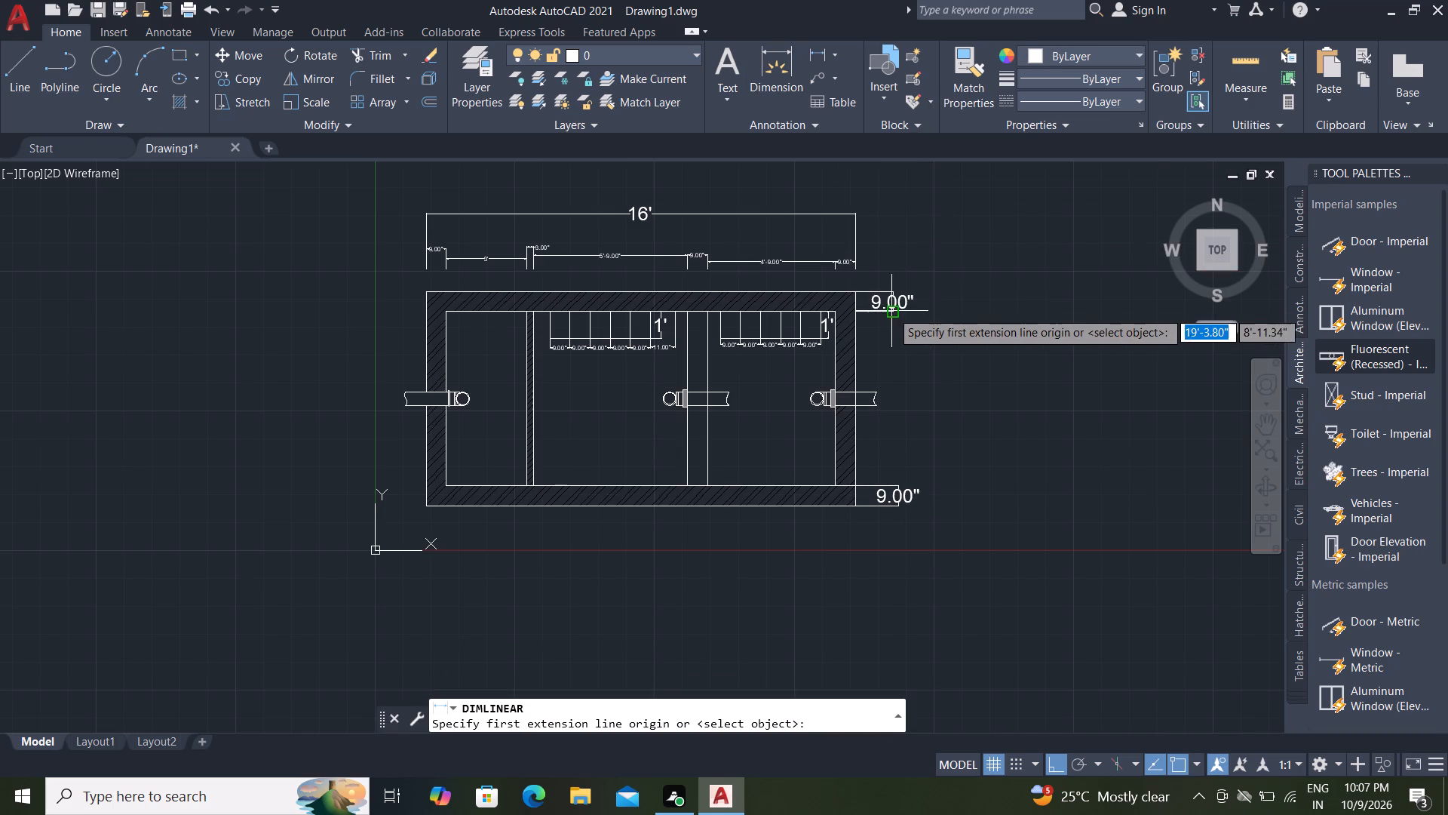
scroll(891, 311, up, 8)
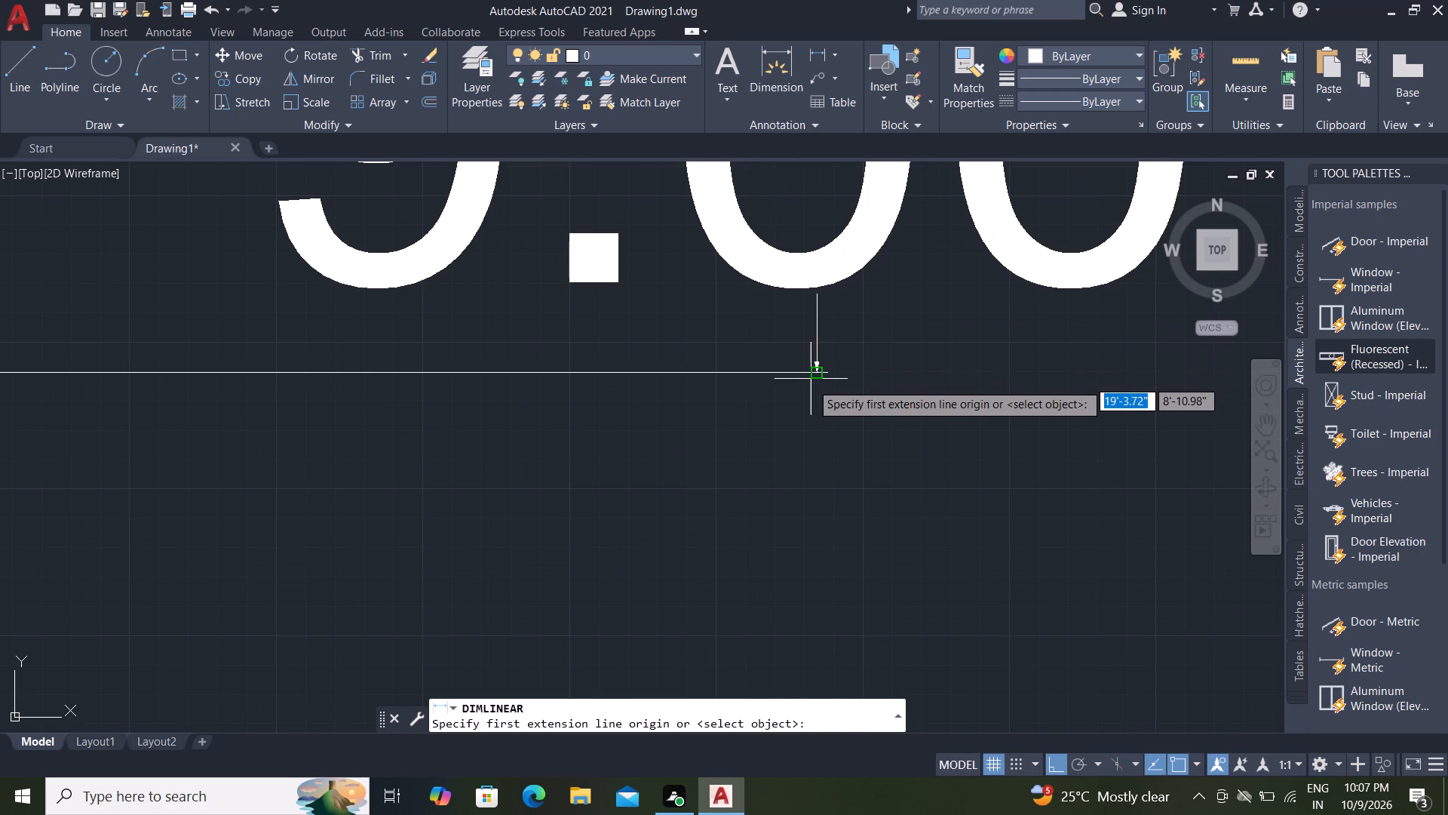
click(818, 372)
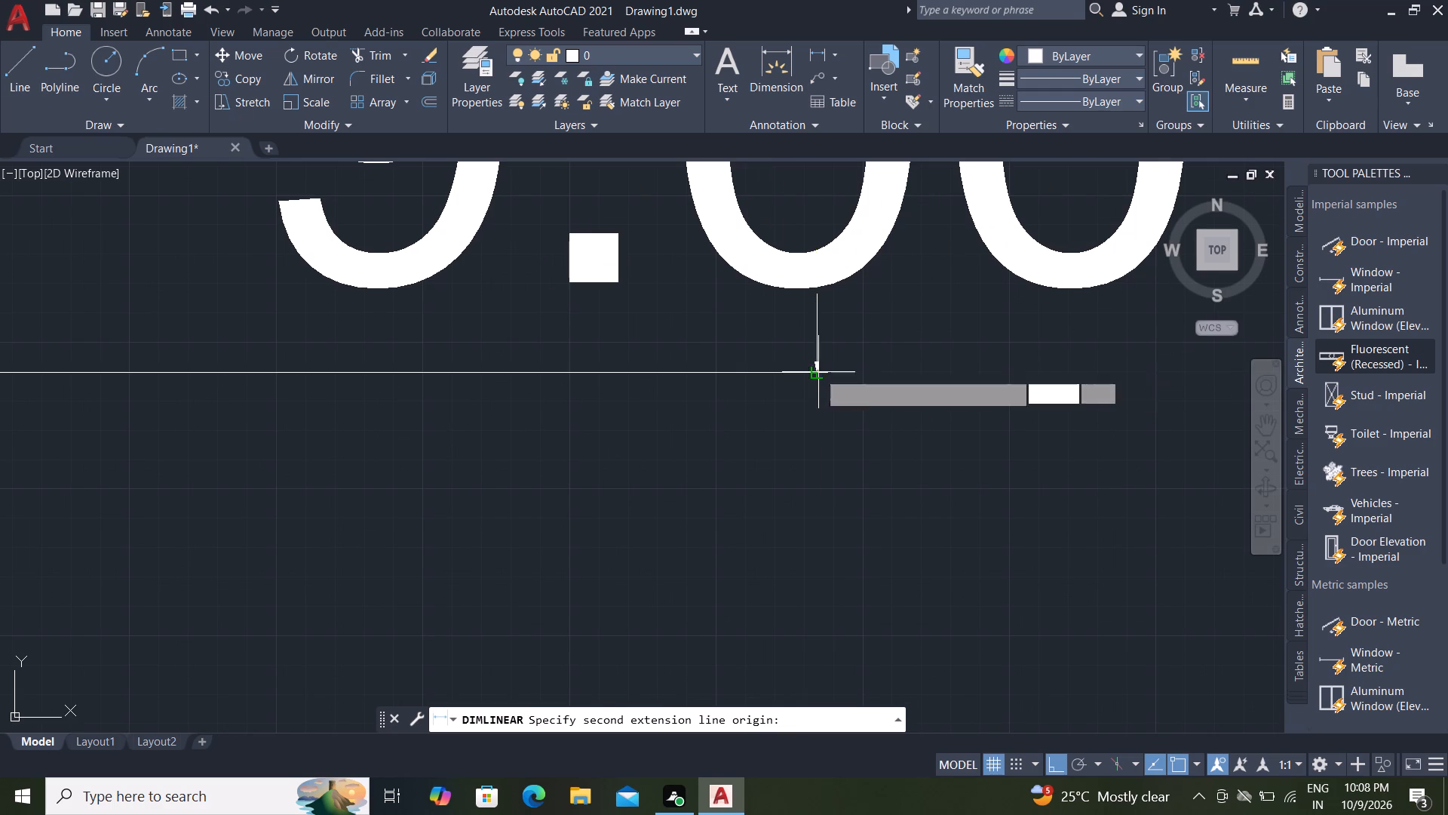
scroll(804, 362, down, 6)
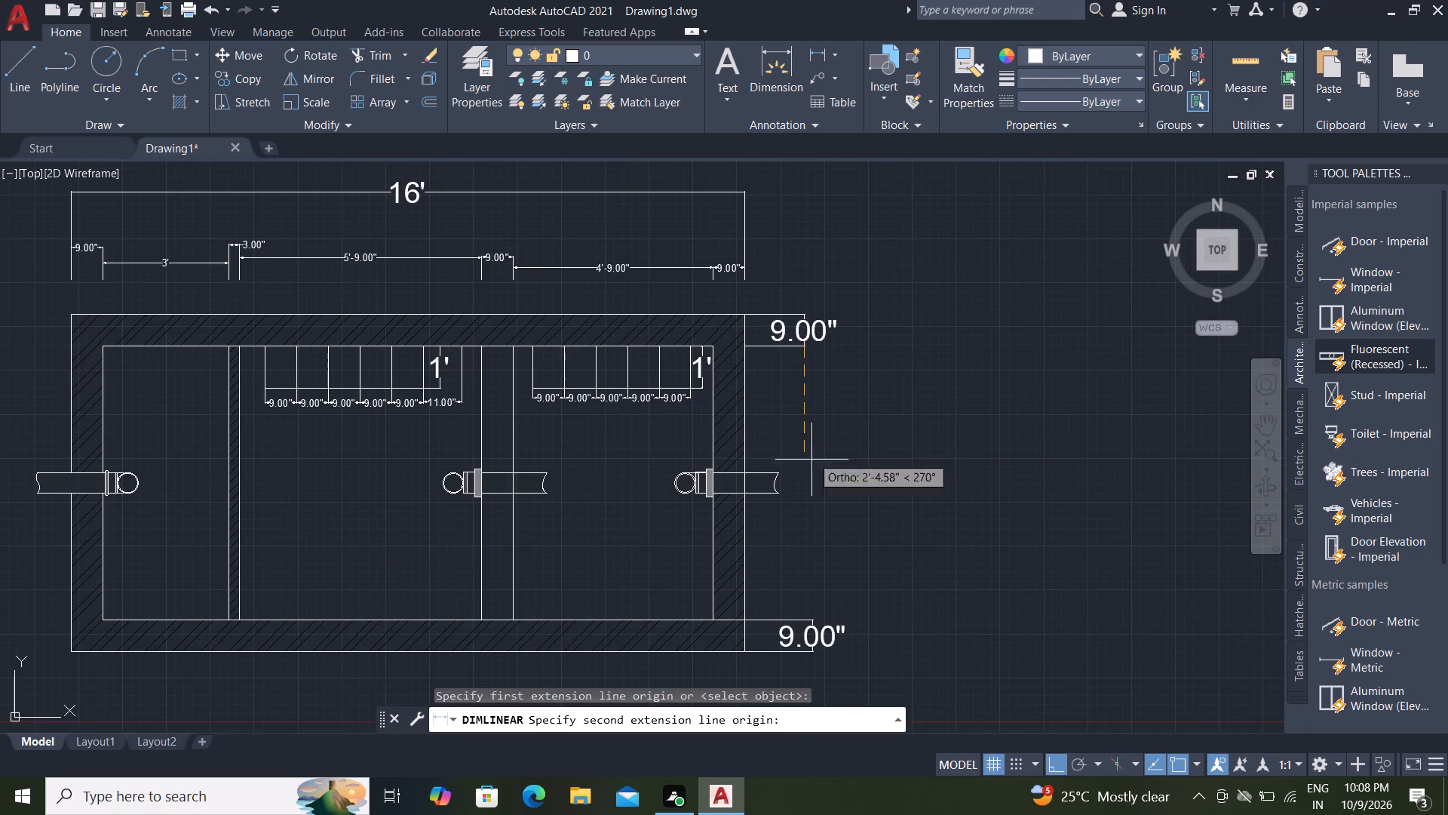
scroll(796, 616, up, 4)
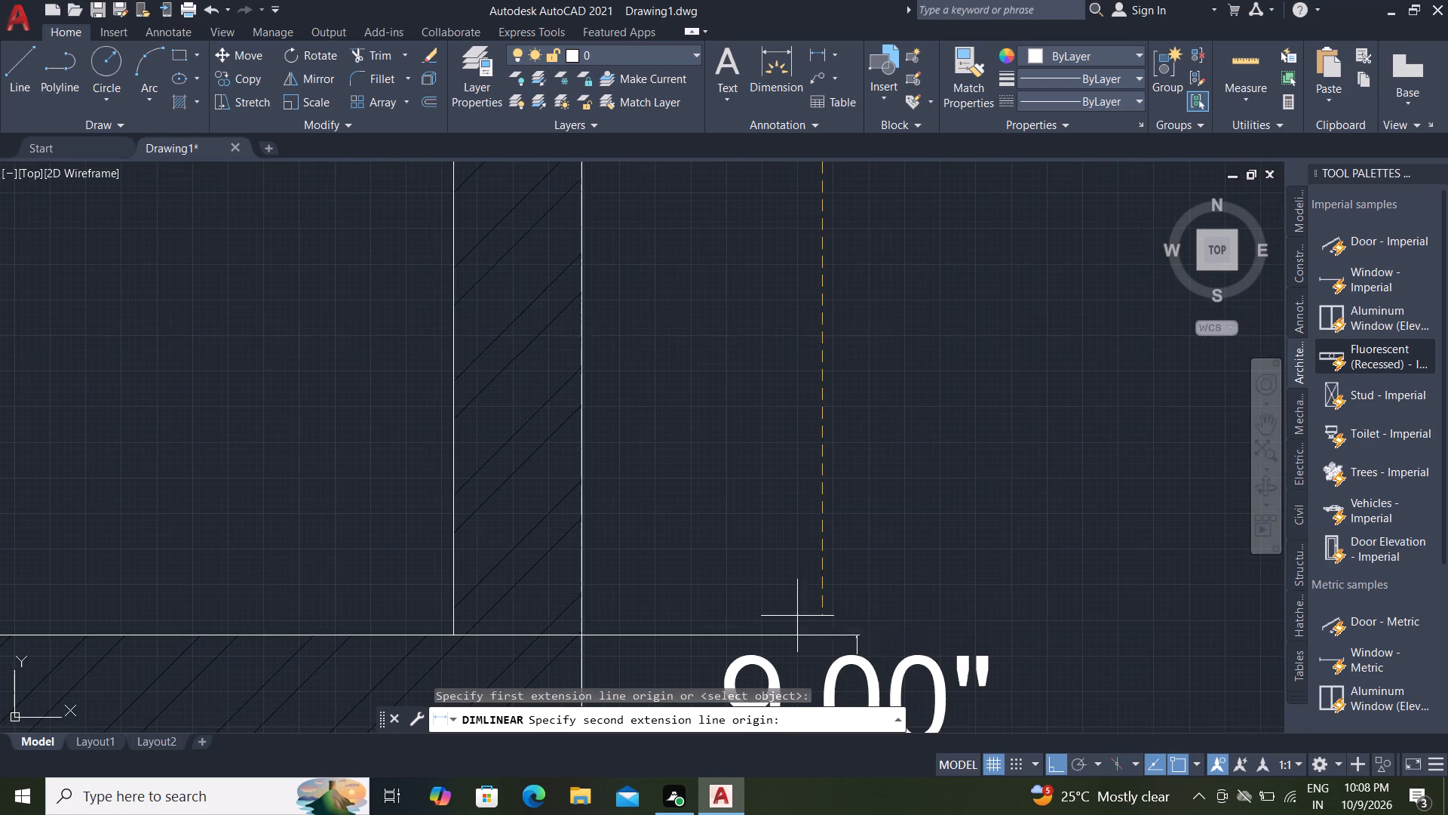
click(827, 639)
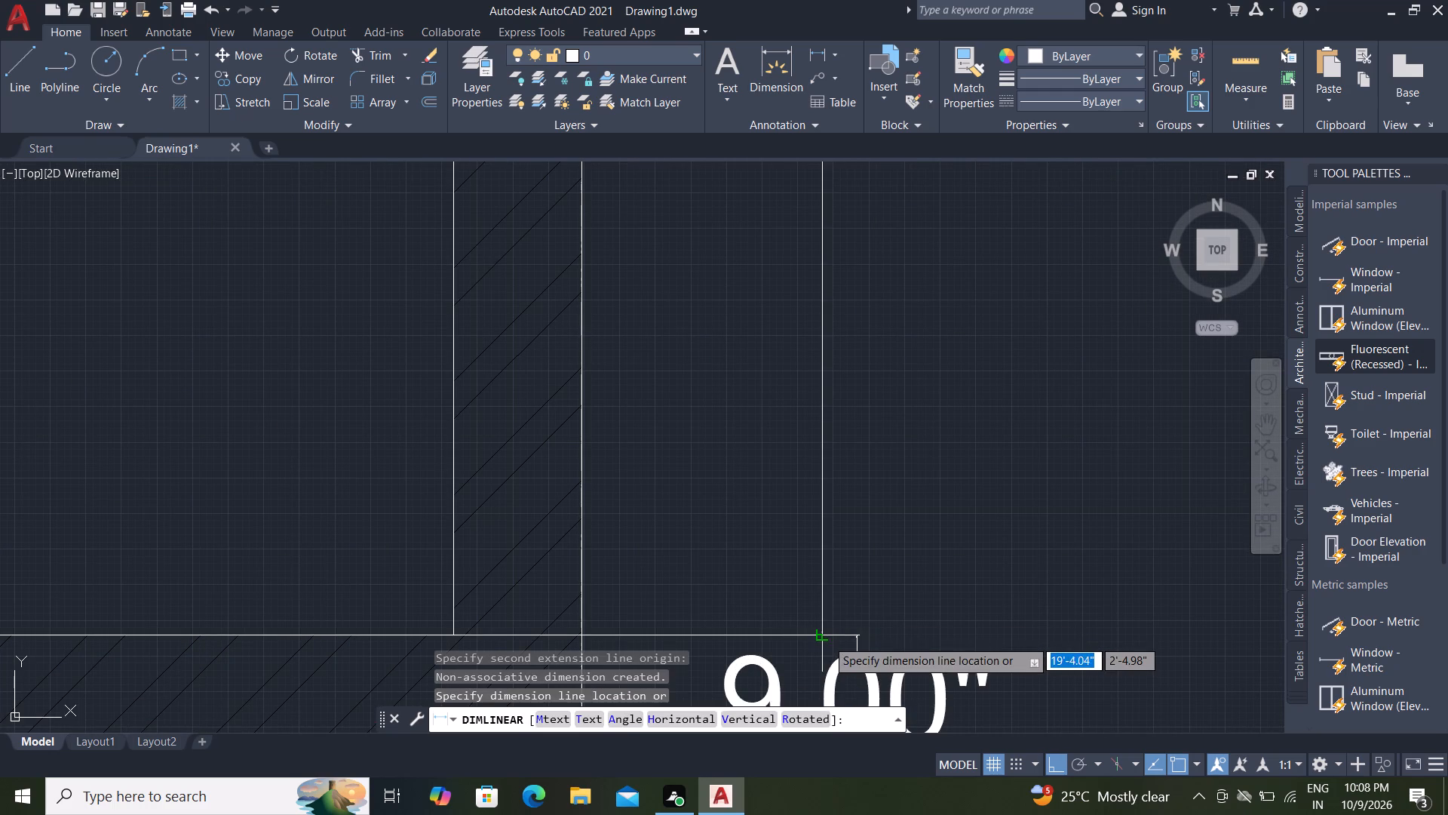
scroll(827, 639, down, 3)
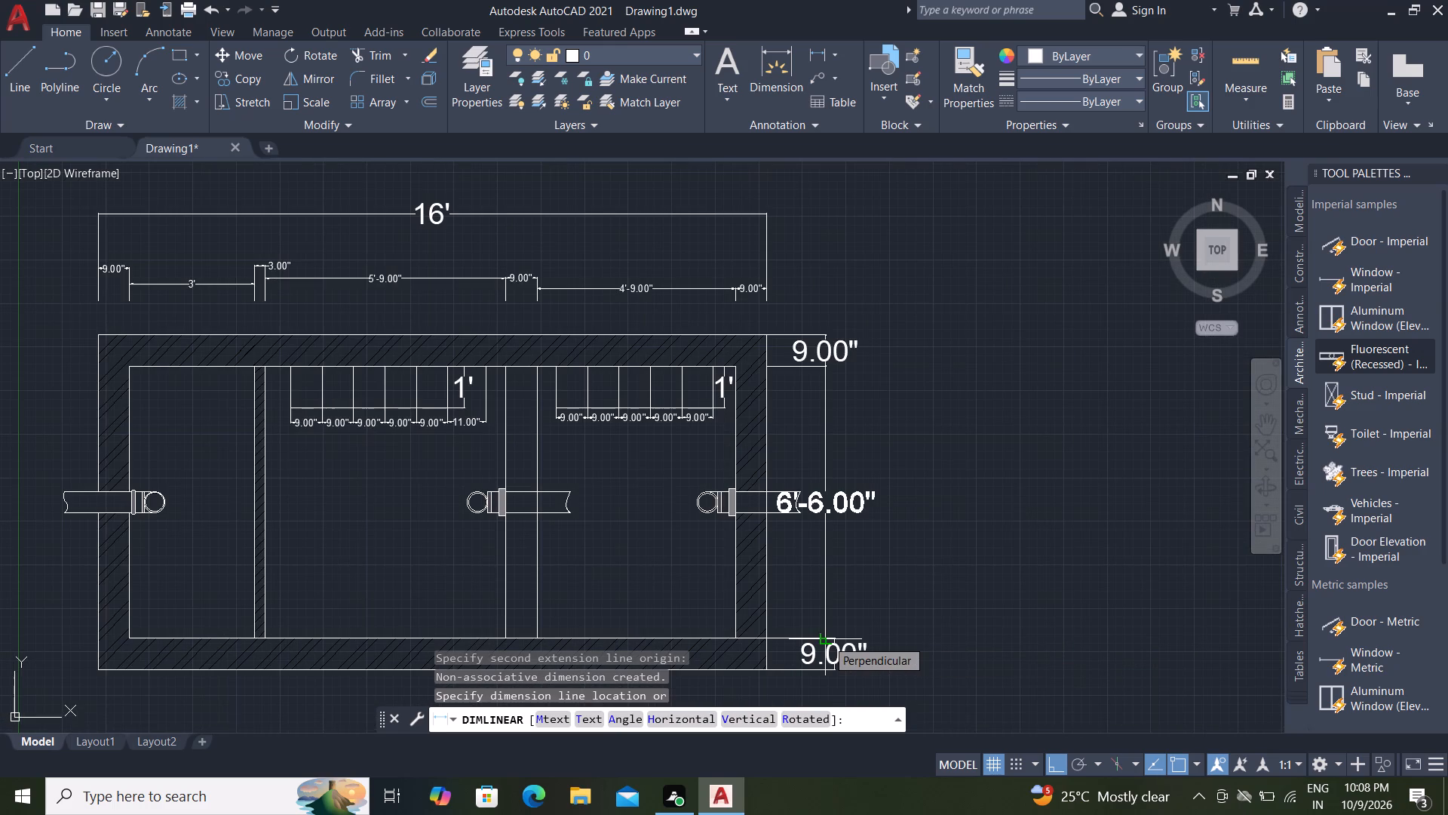
click(827, 639)
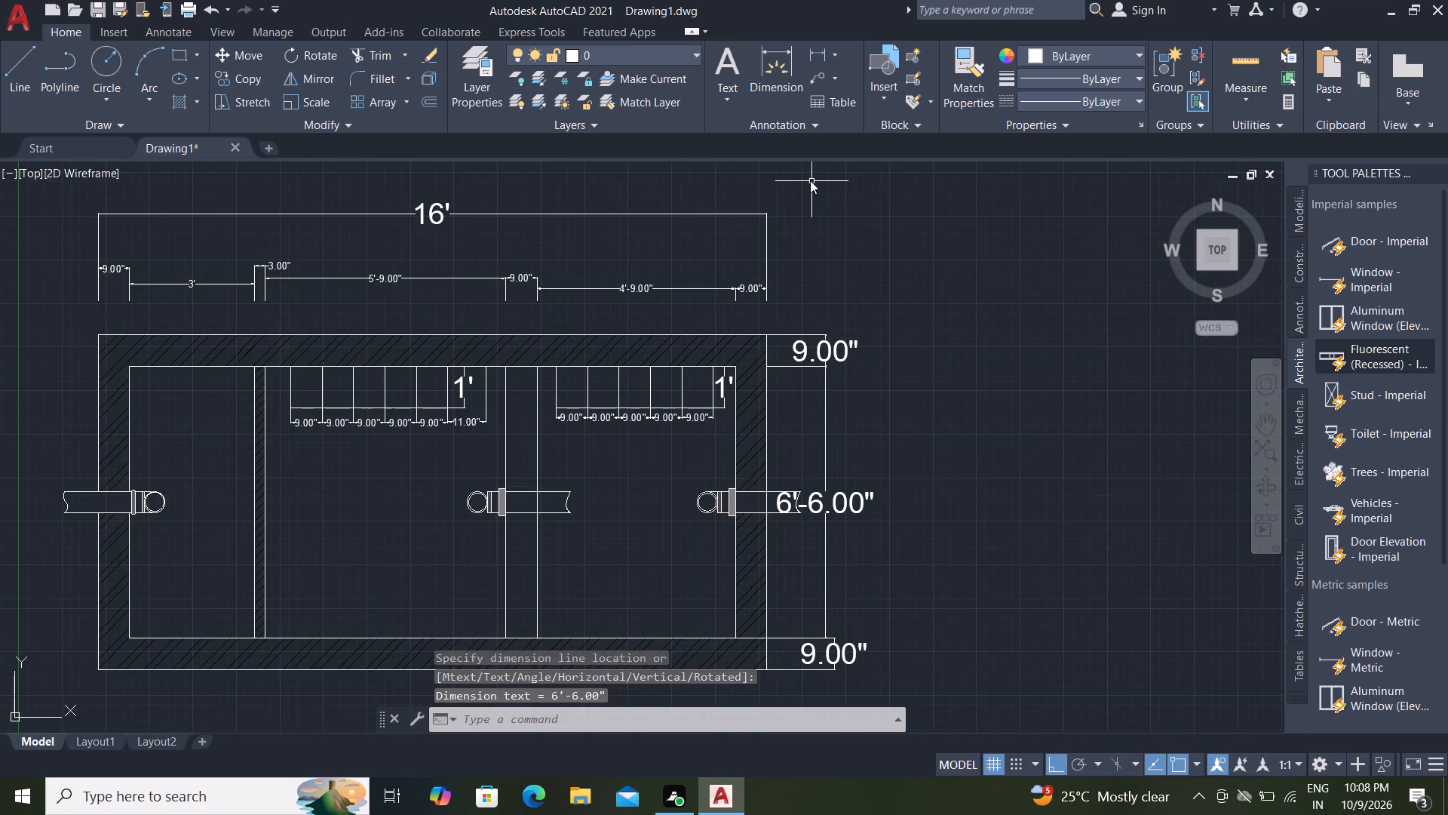
Add a vertical linear dimension for the tank's overall outer width, placed outside the existing right-side dimensions.
click(813, 48)
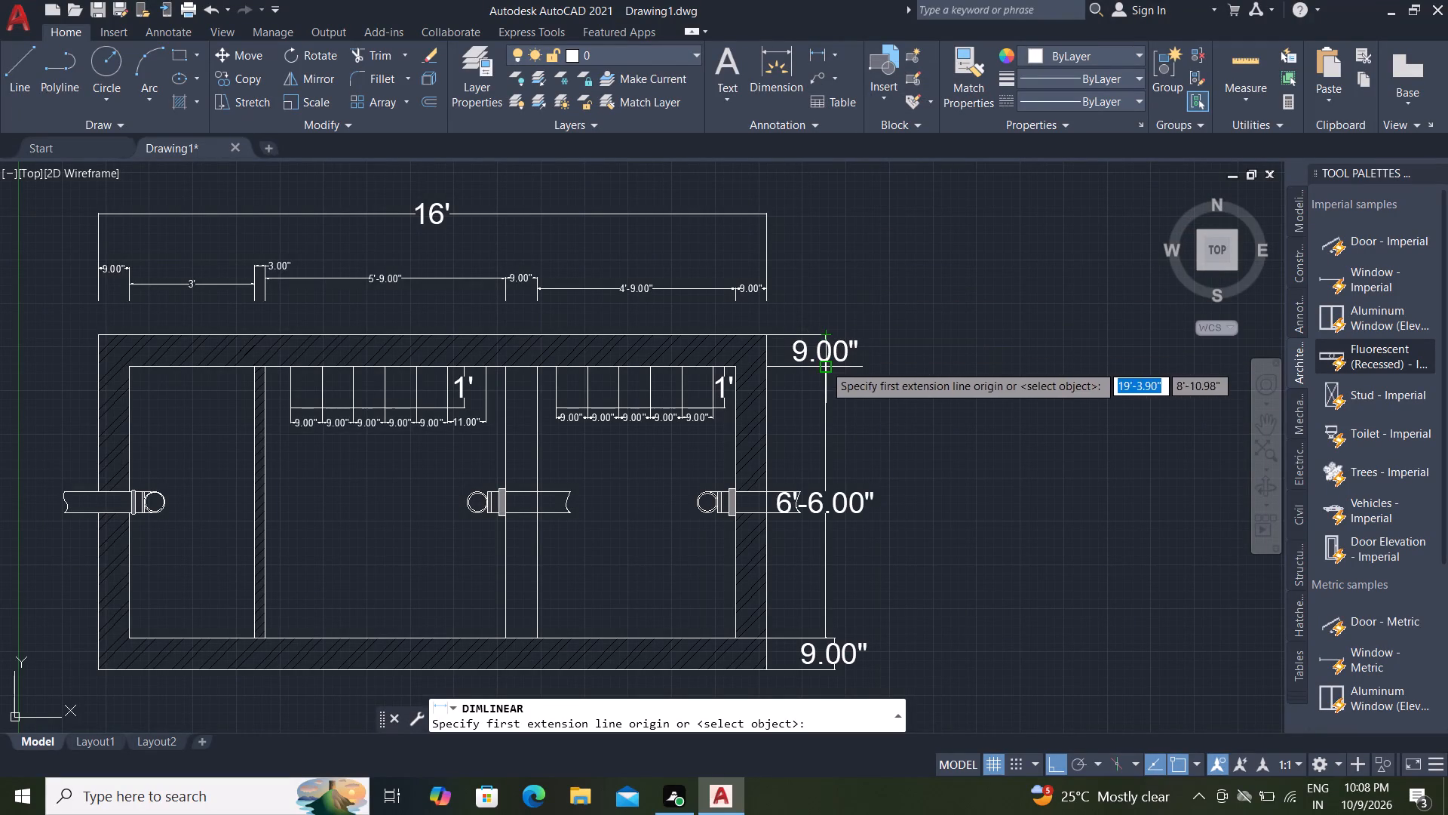
scroll(822, 392, down, 1)
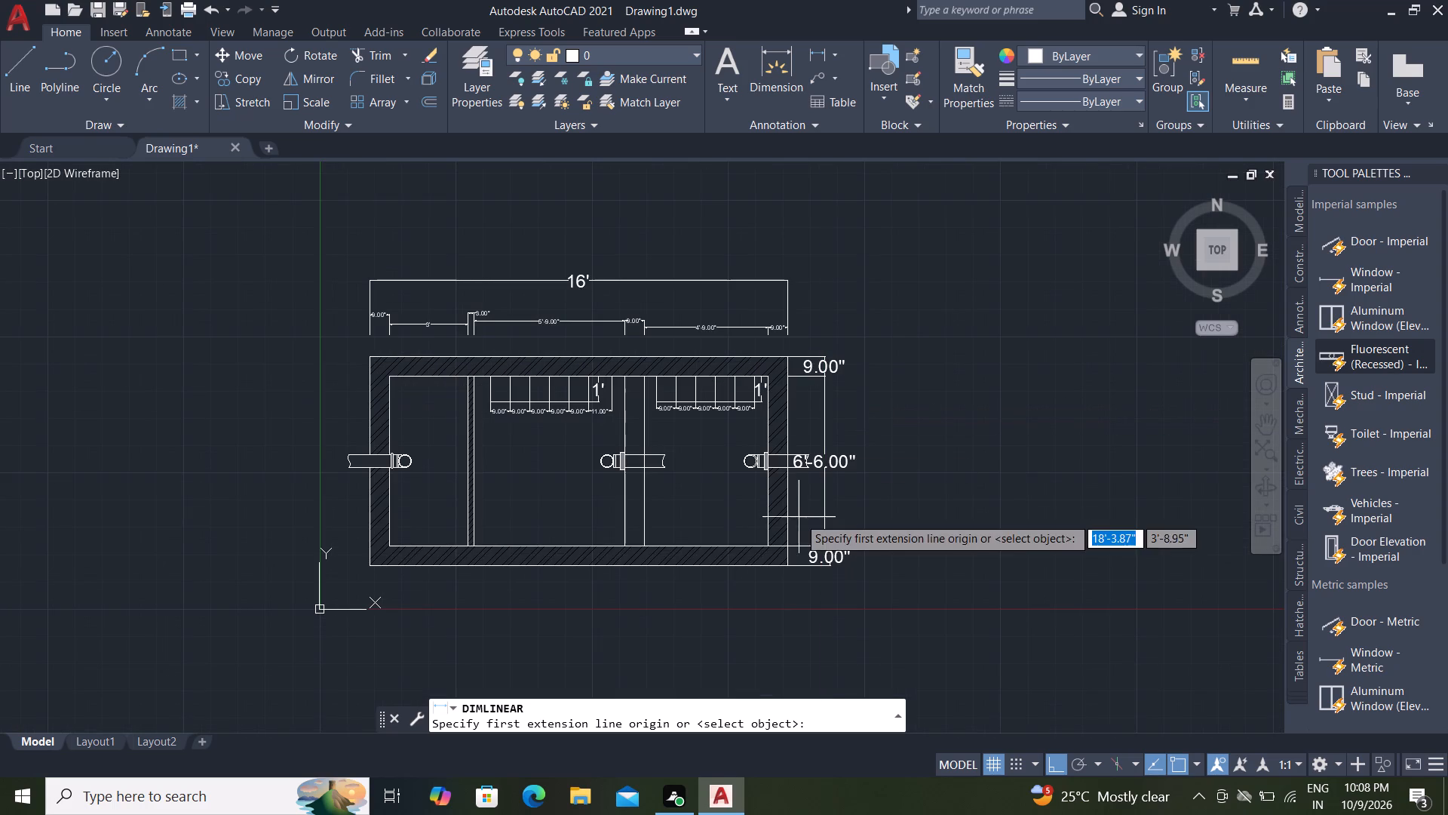
scroll(808, 571, up, 2)
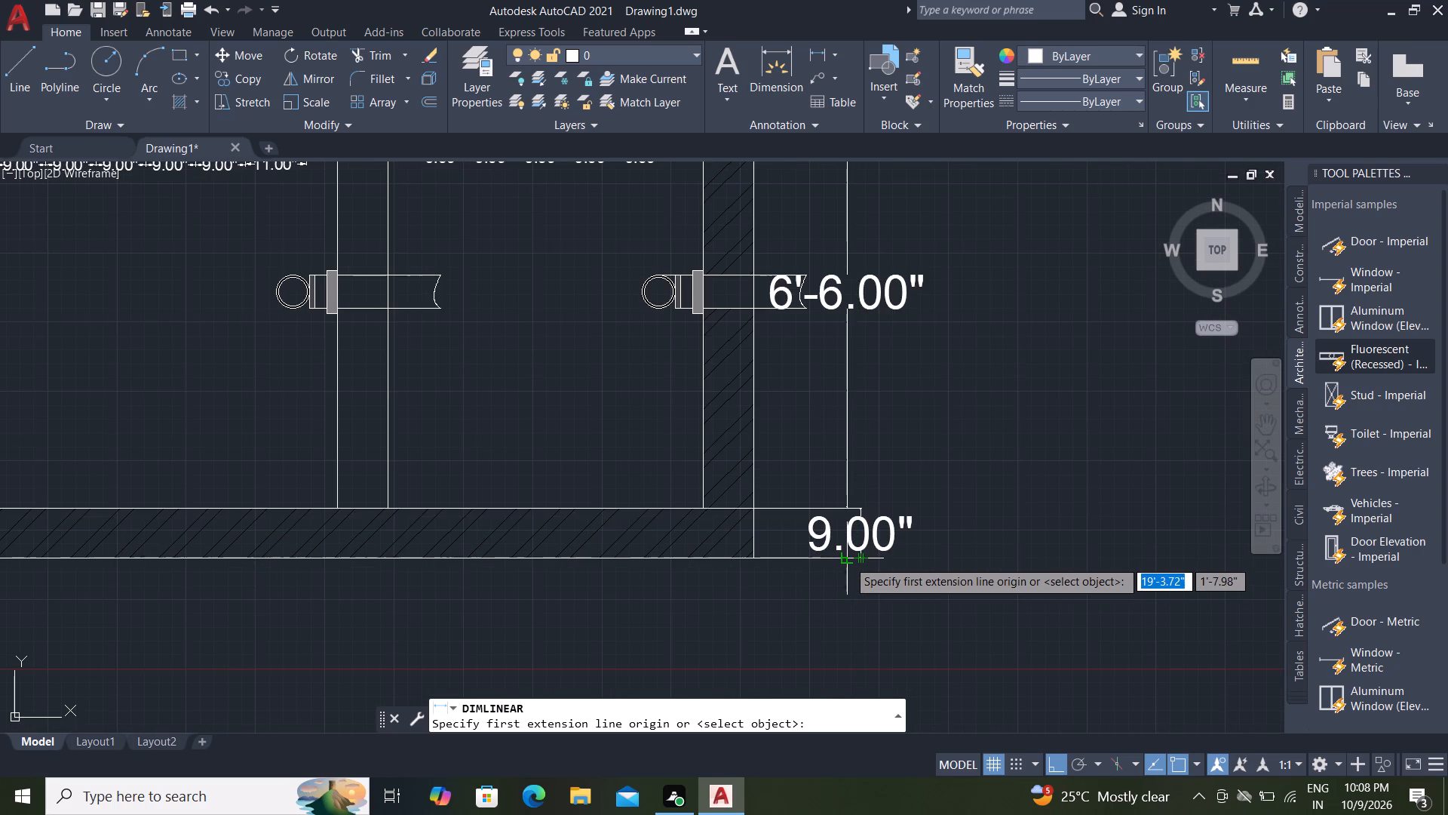
click(848, 561)
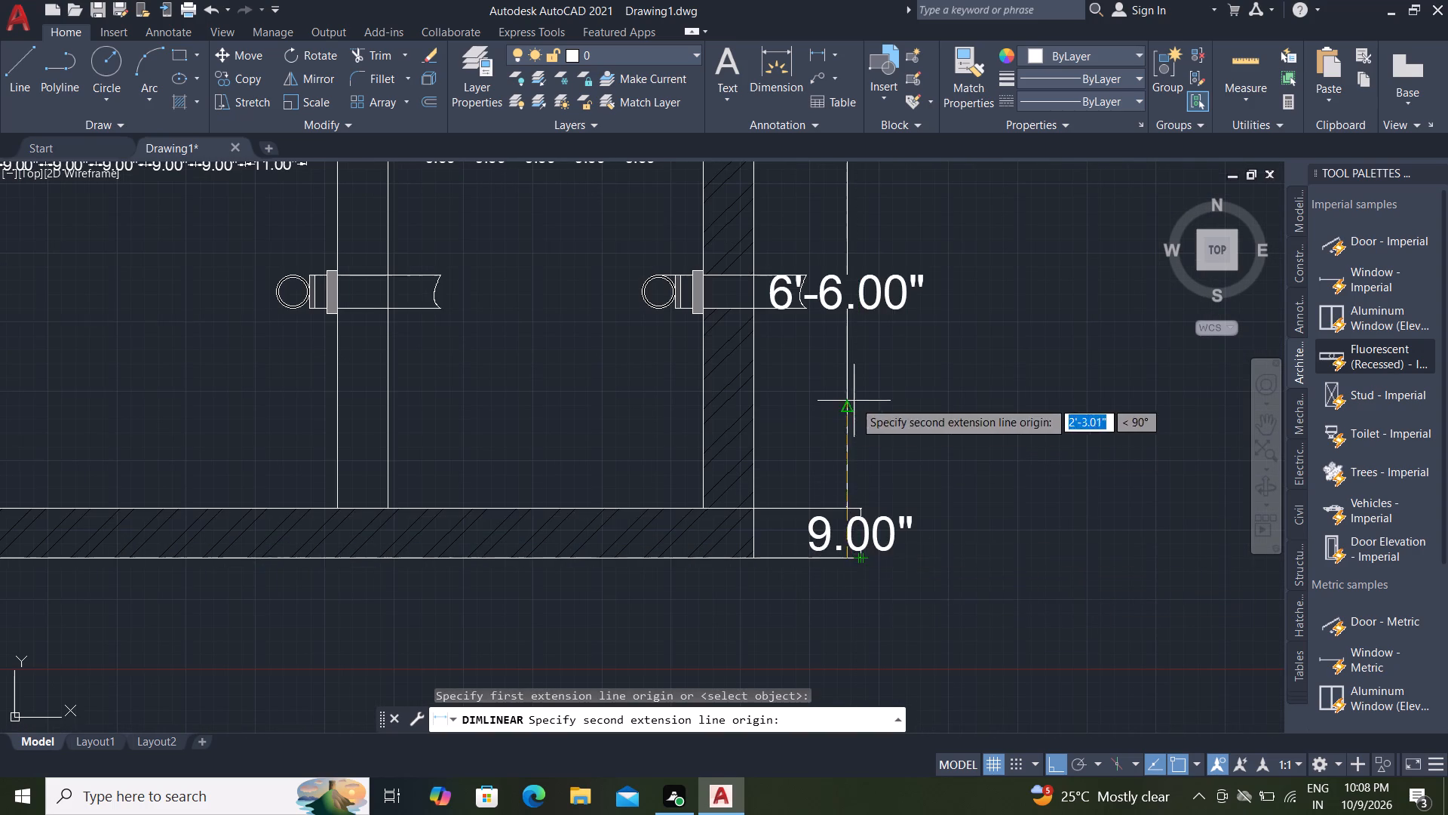
scroll(876, 375, down, 2)
scroll(873, 248, up, 3)
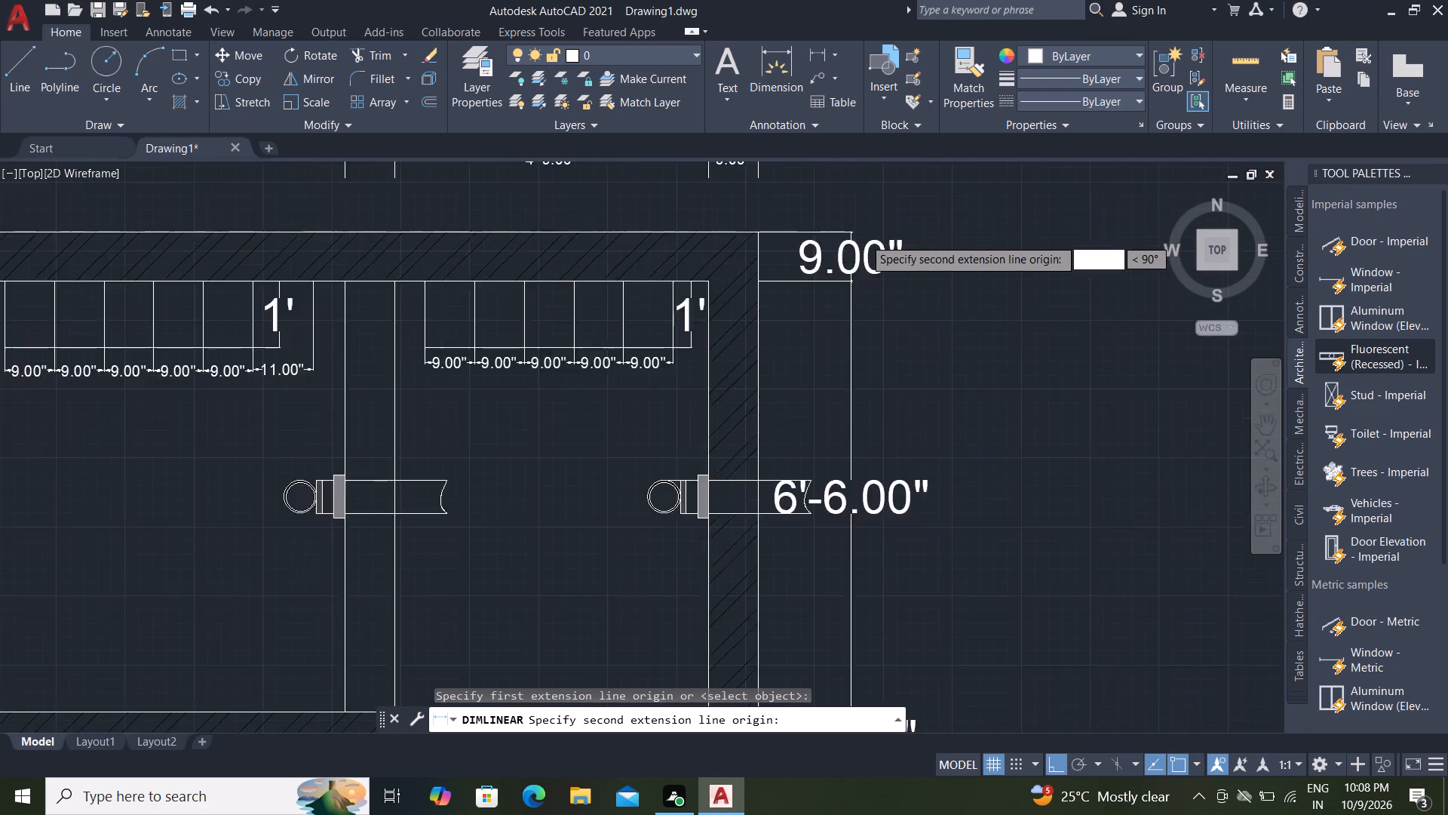
click(844, 231)
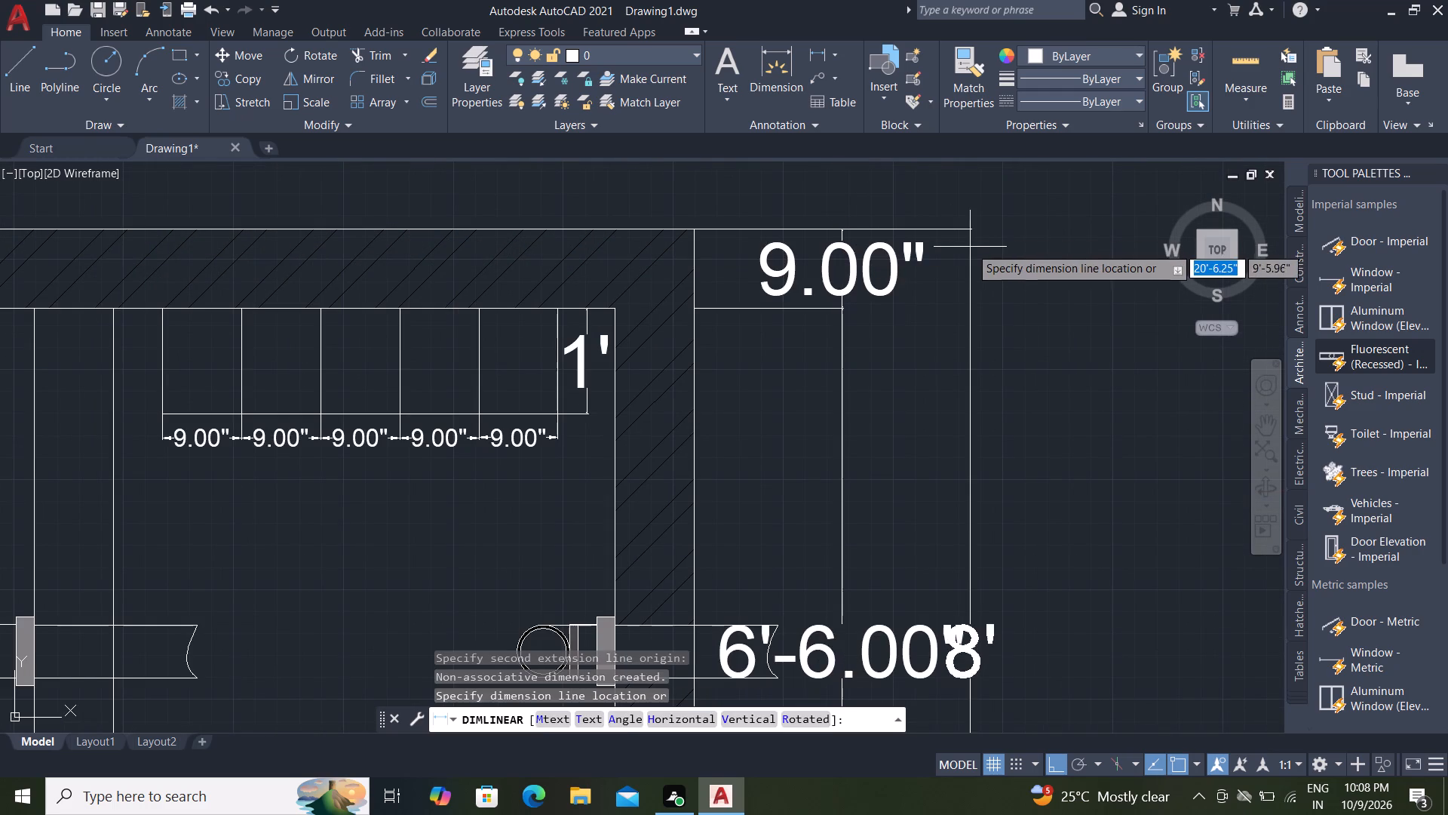
scroll(972, 248, down, 2)
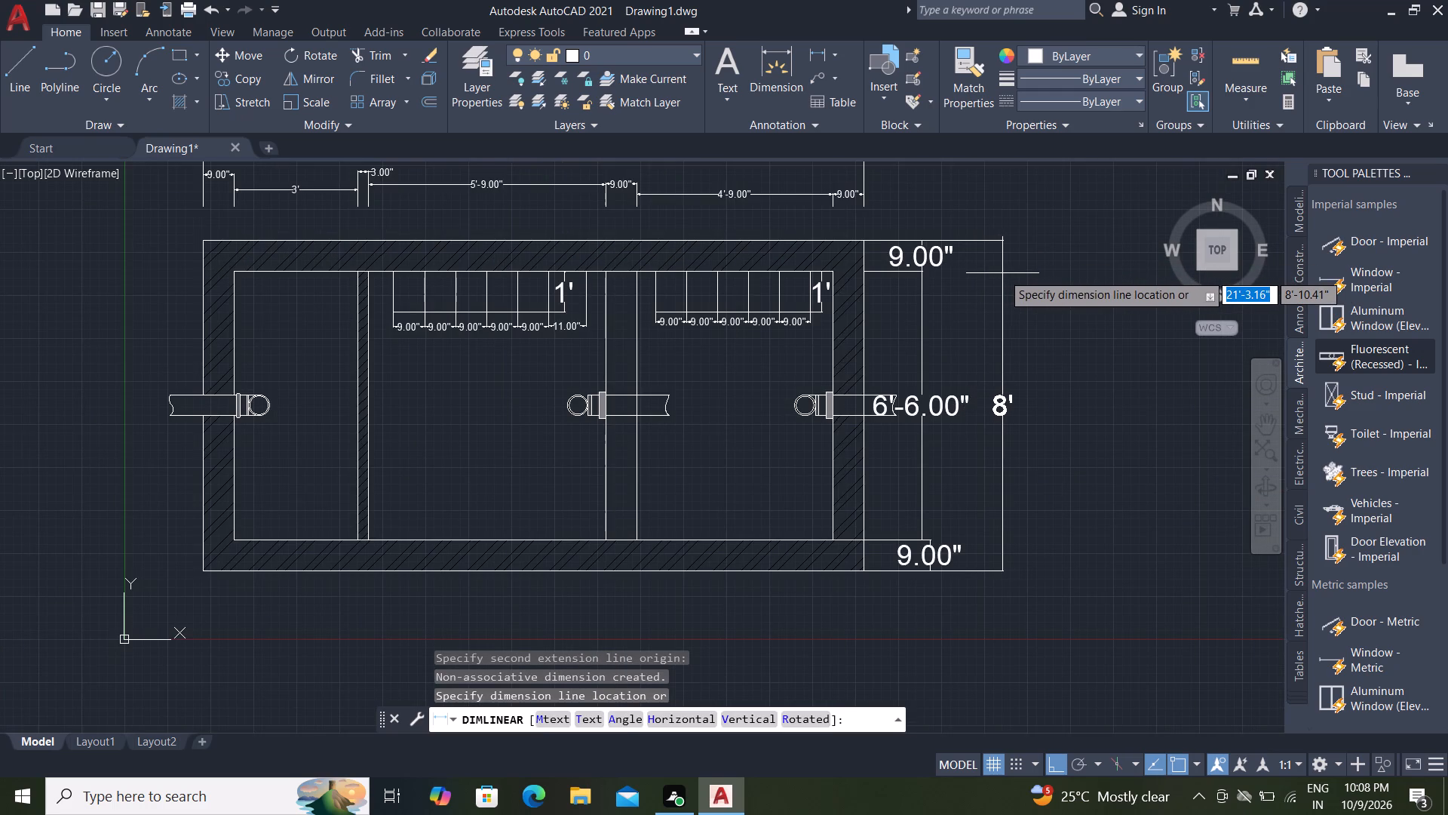
click(1002, 273)
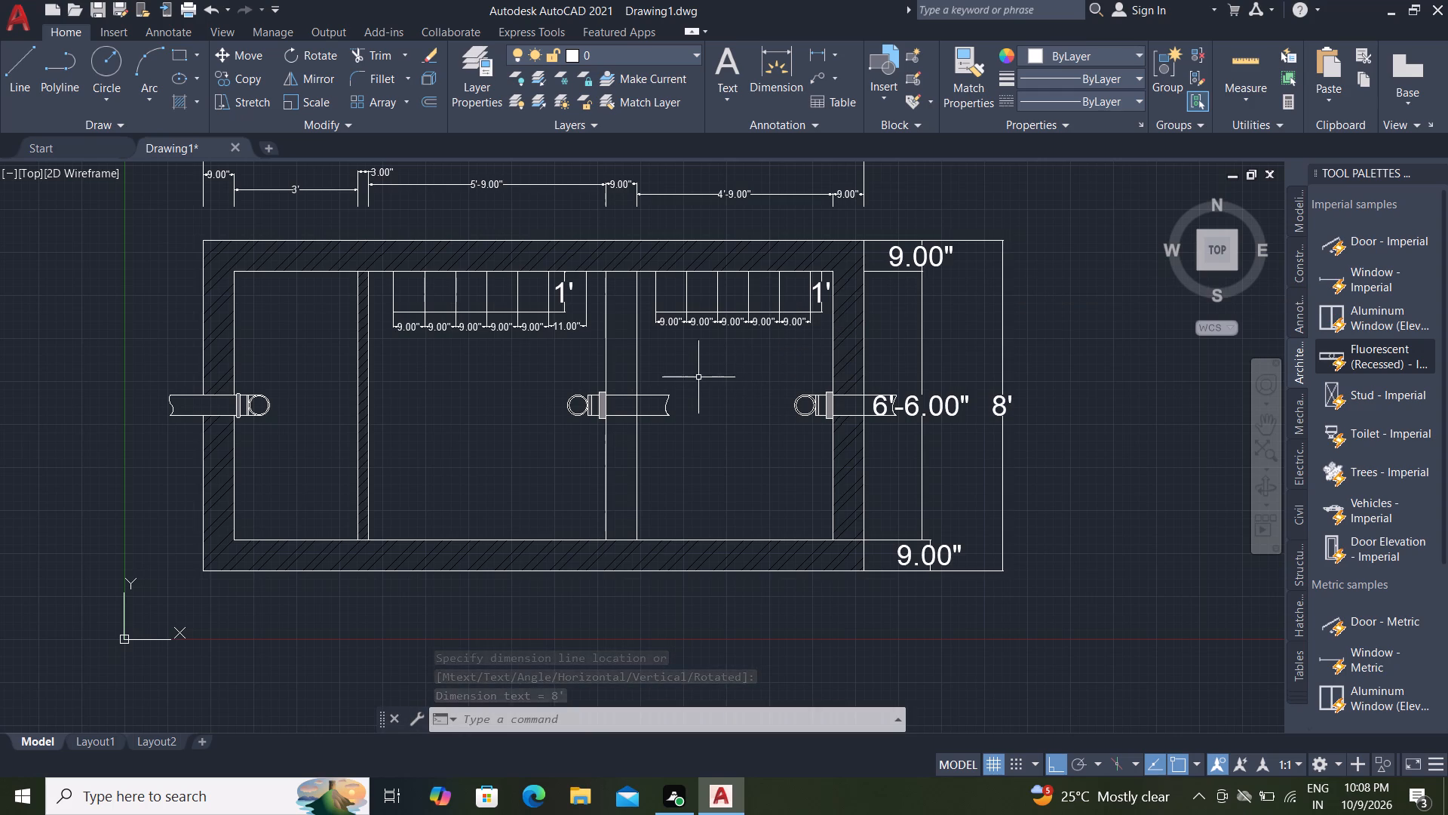
Hatch the thick partition between the second and third compartments, both above and below the pipe.
key(h)
key(space)
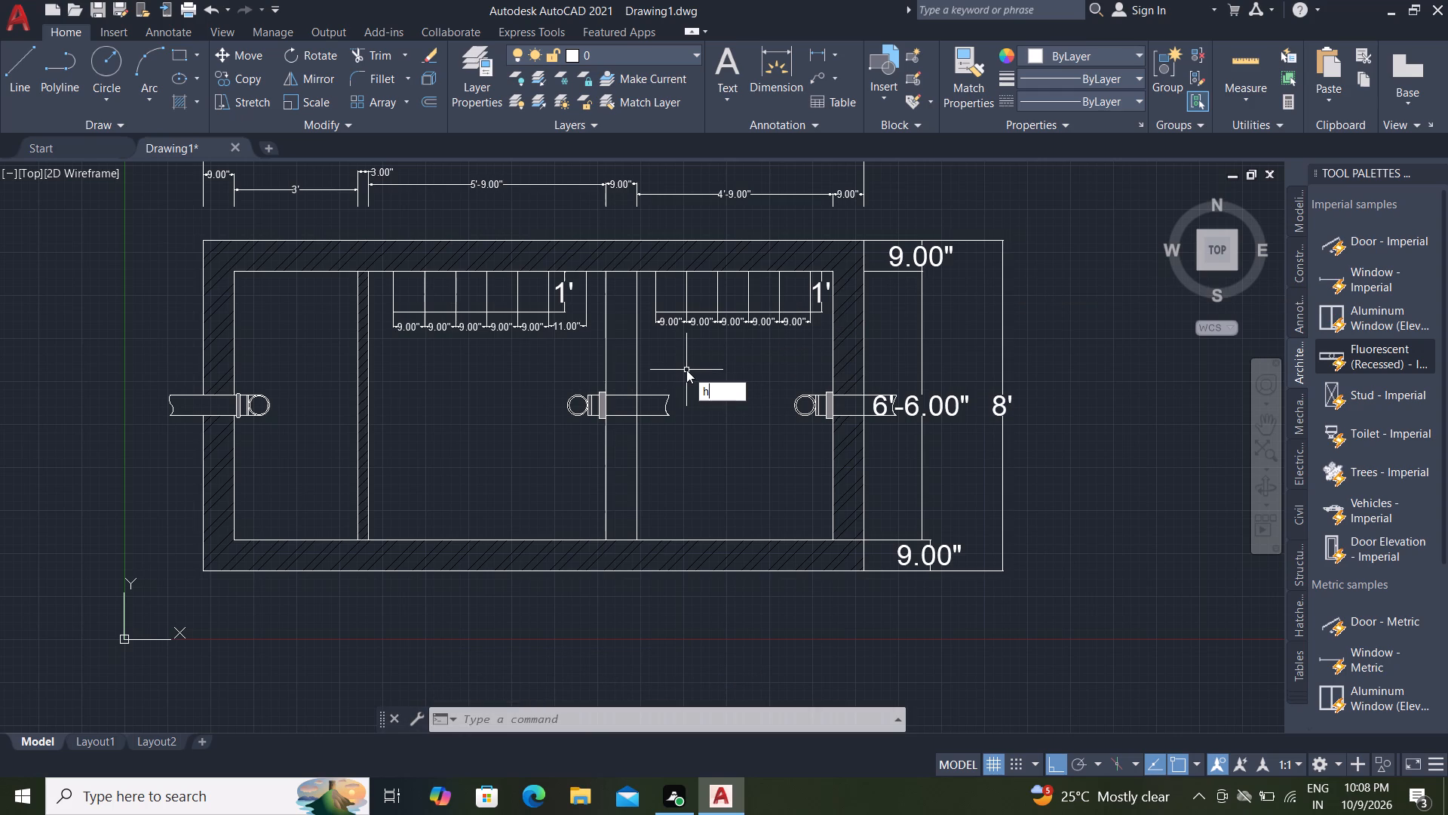
click(615, 331)
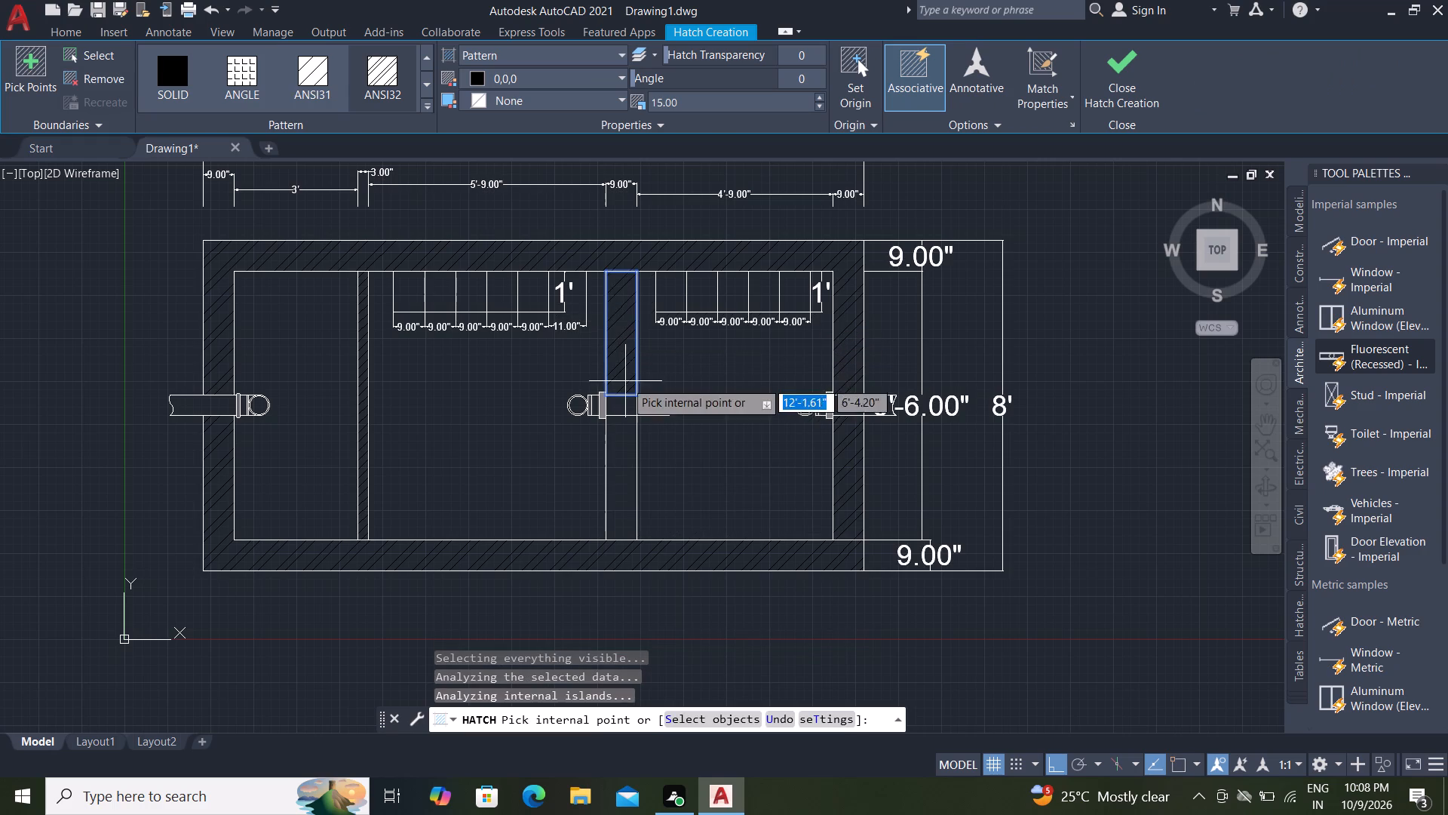
click(622, 455)
key(Escape)
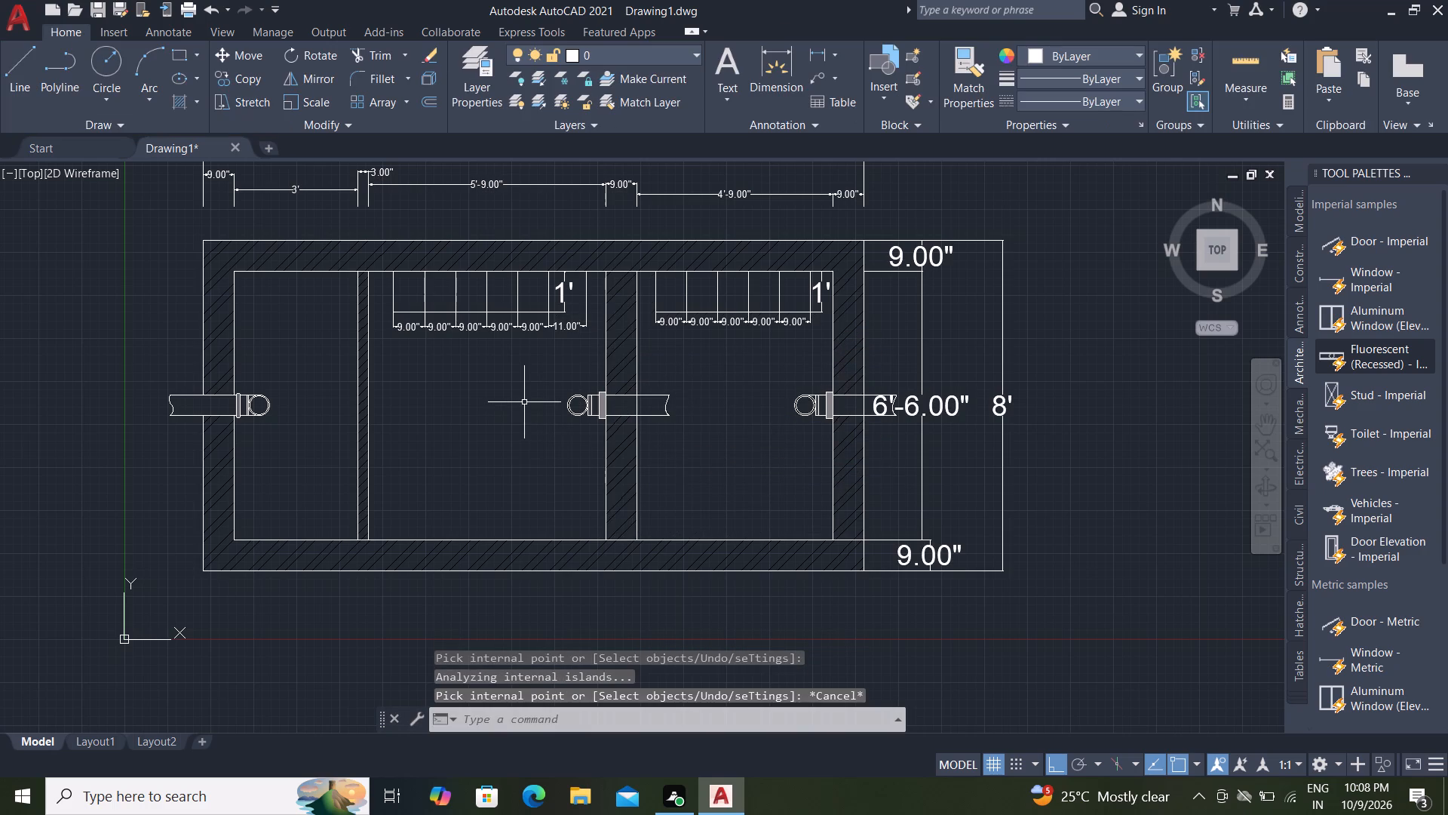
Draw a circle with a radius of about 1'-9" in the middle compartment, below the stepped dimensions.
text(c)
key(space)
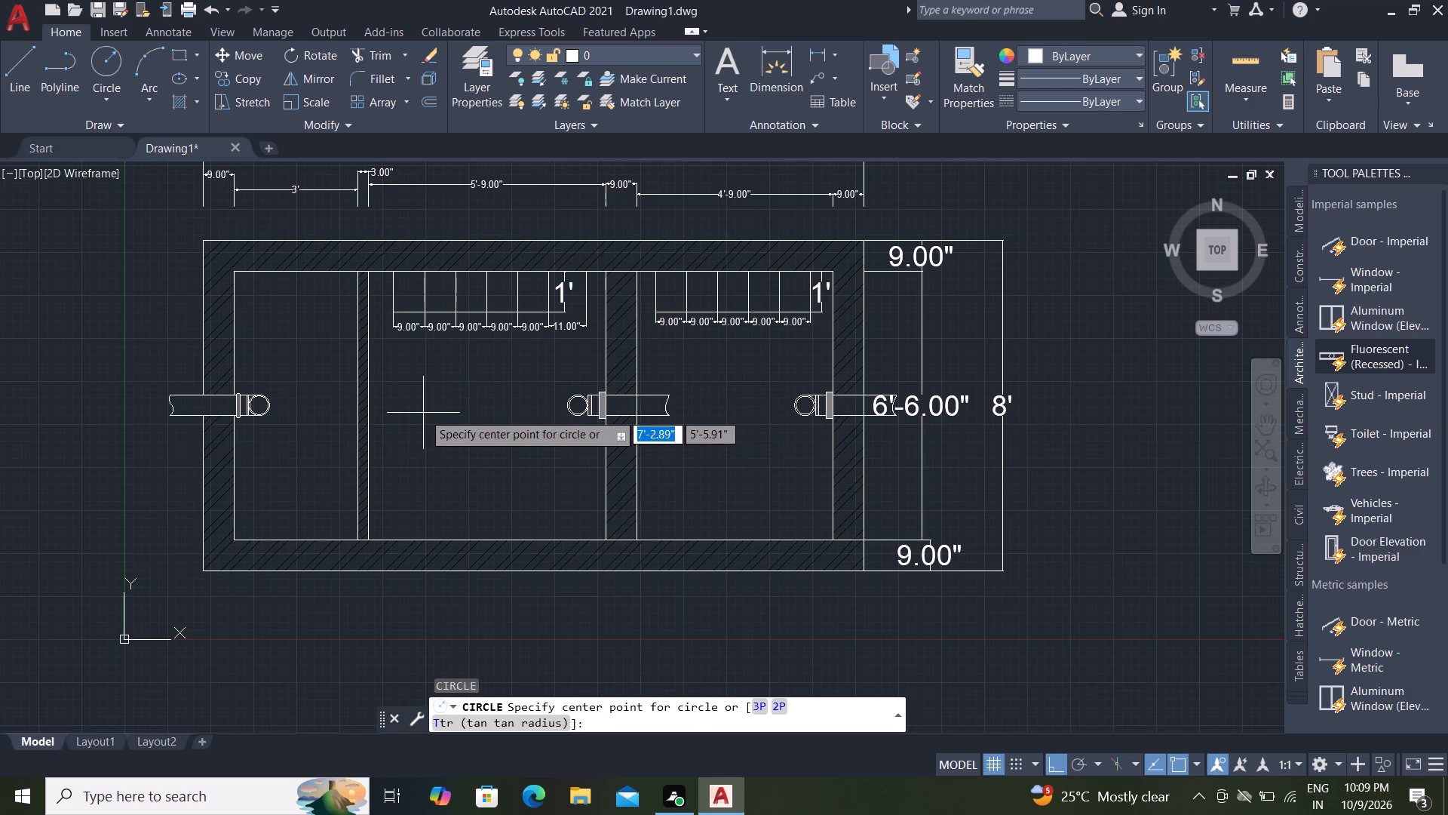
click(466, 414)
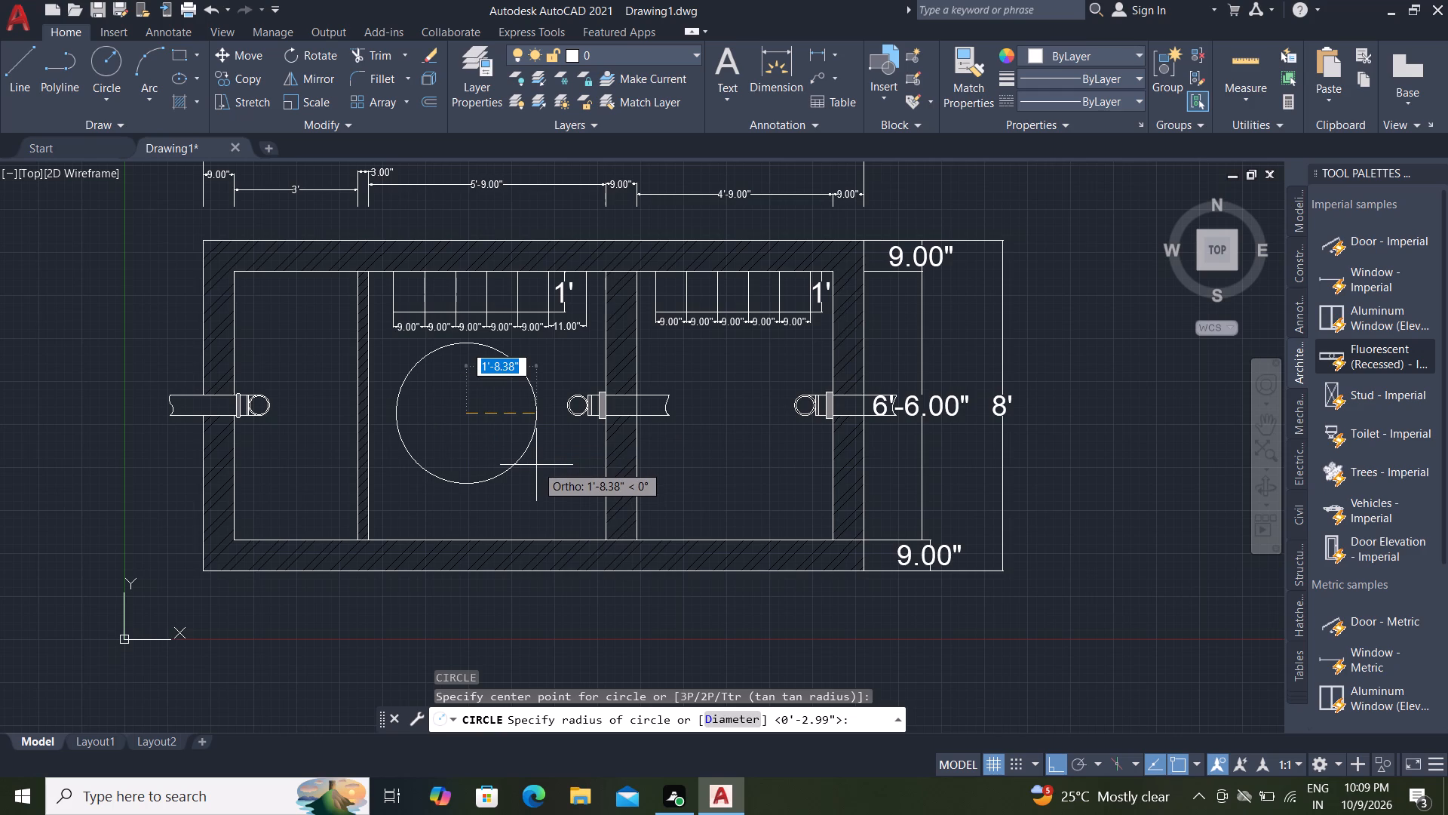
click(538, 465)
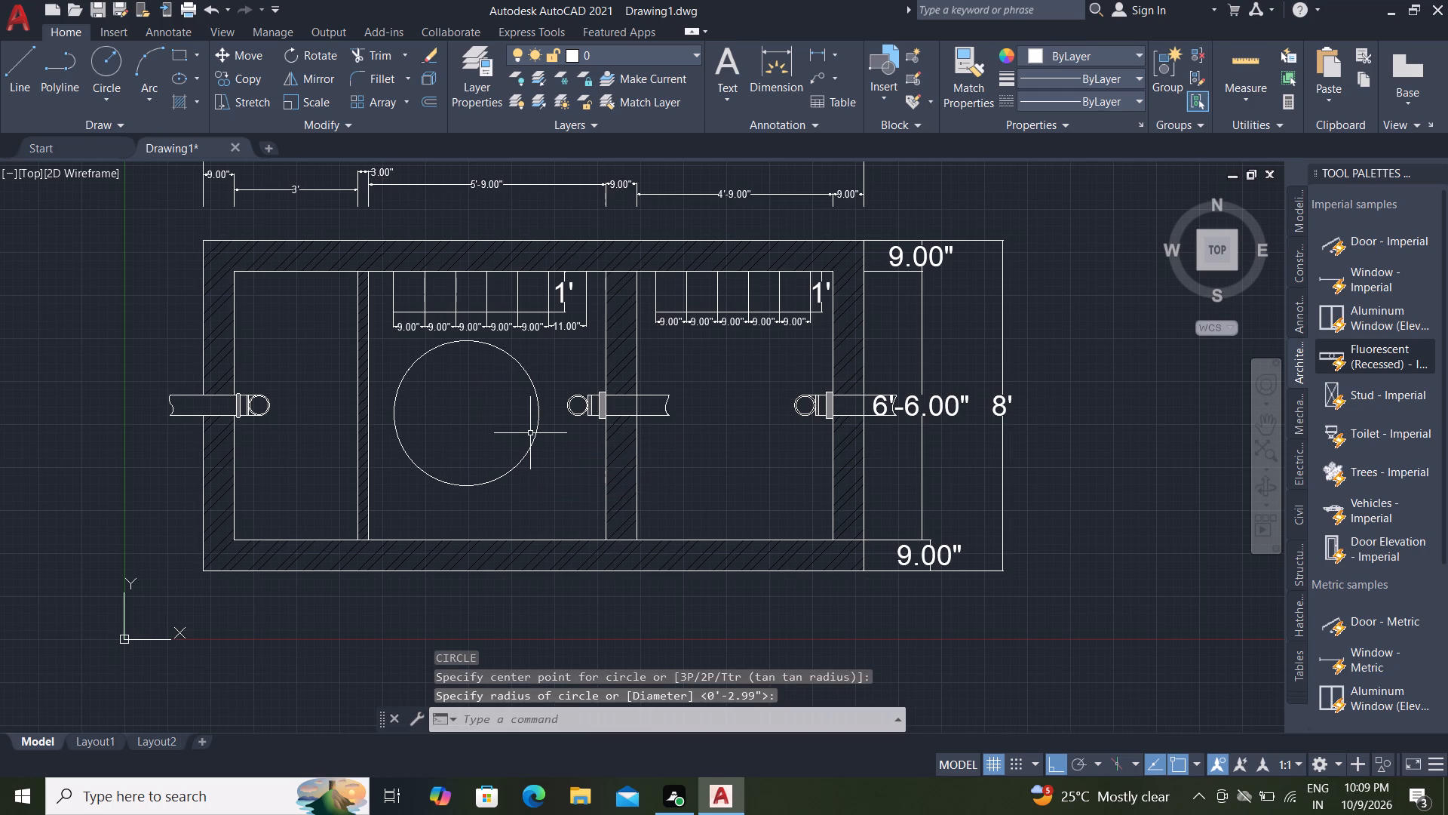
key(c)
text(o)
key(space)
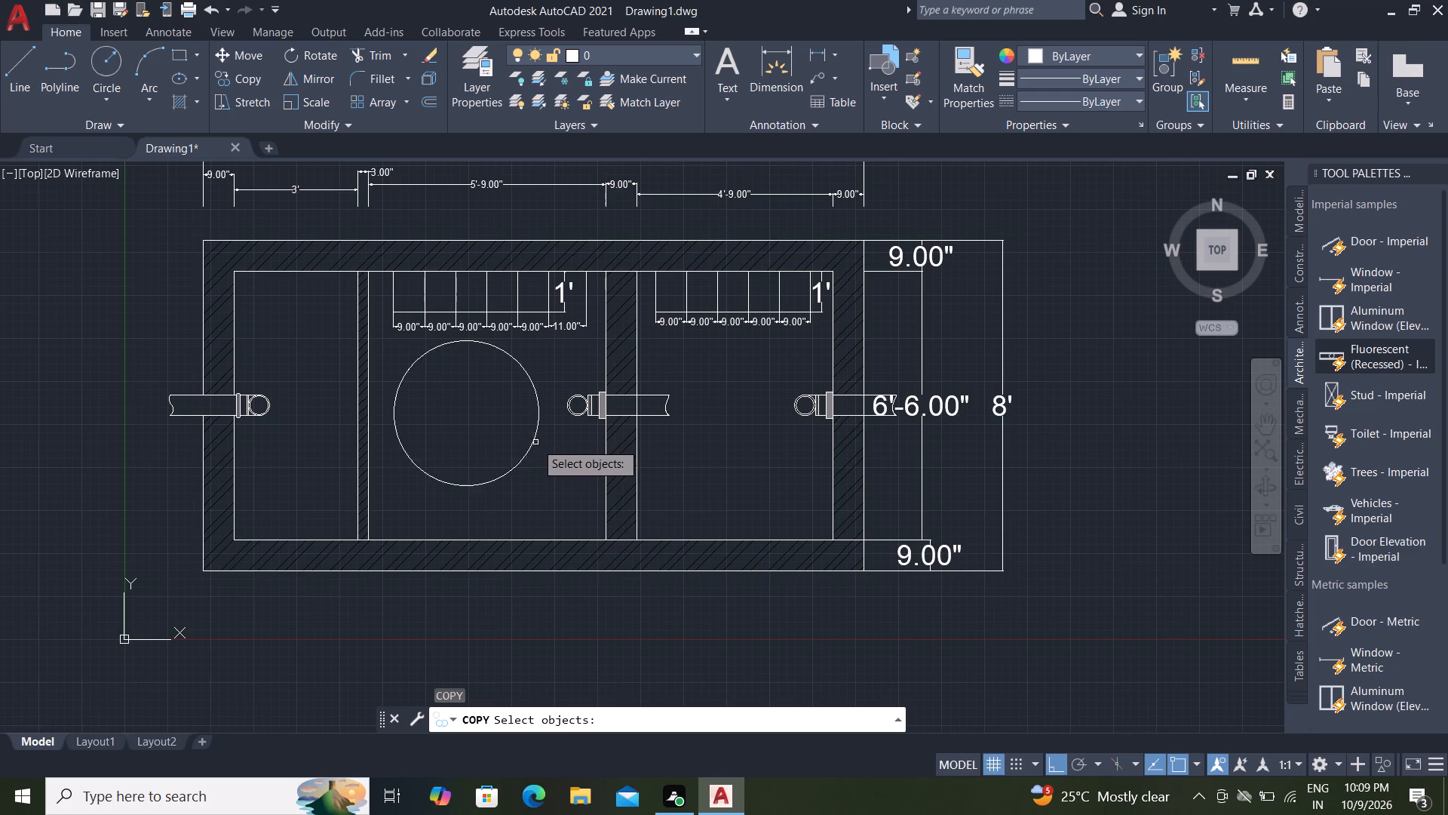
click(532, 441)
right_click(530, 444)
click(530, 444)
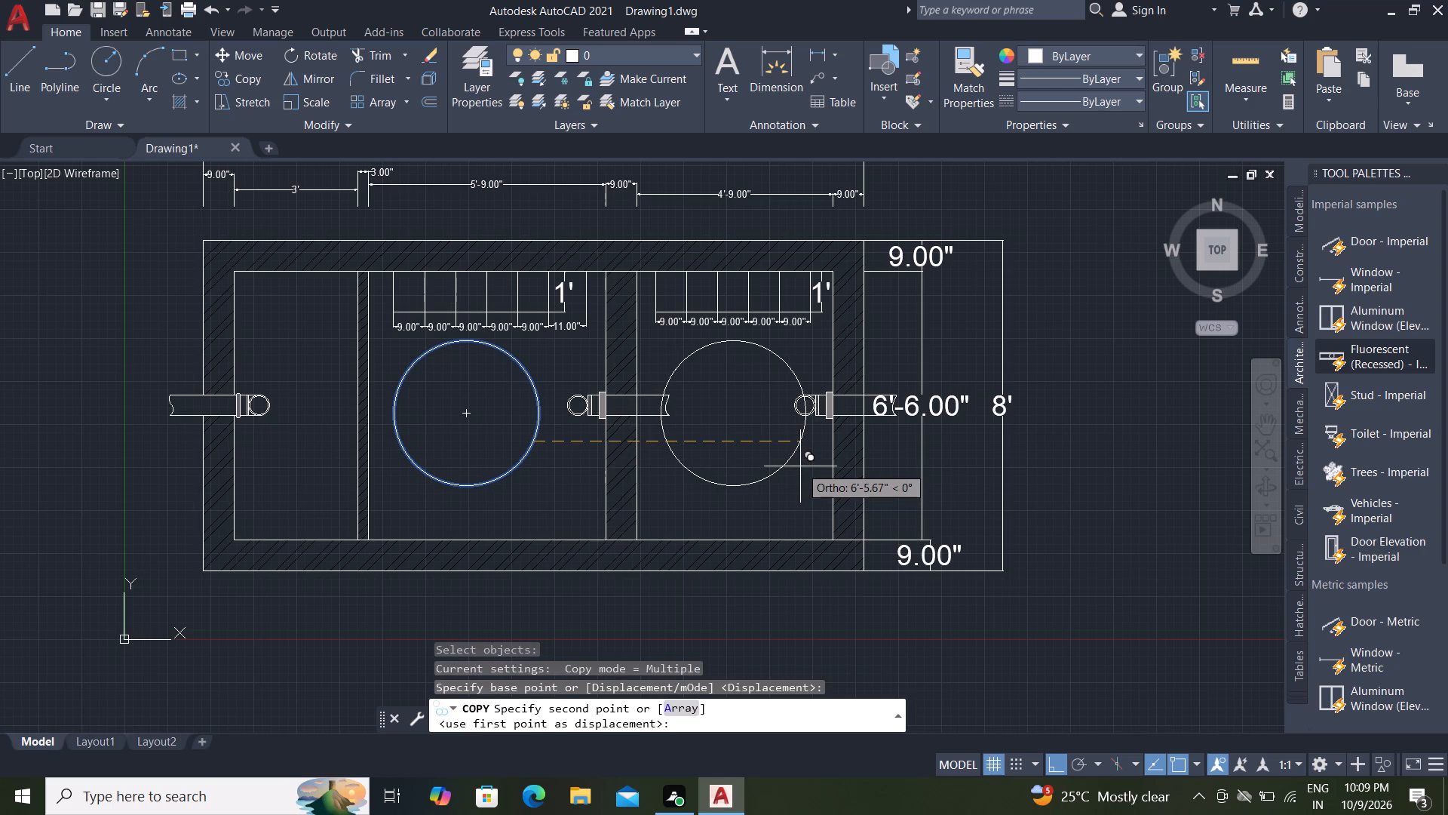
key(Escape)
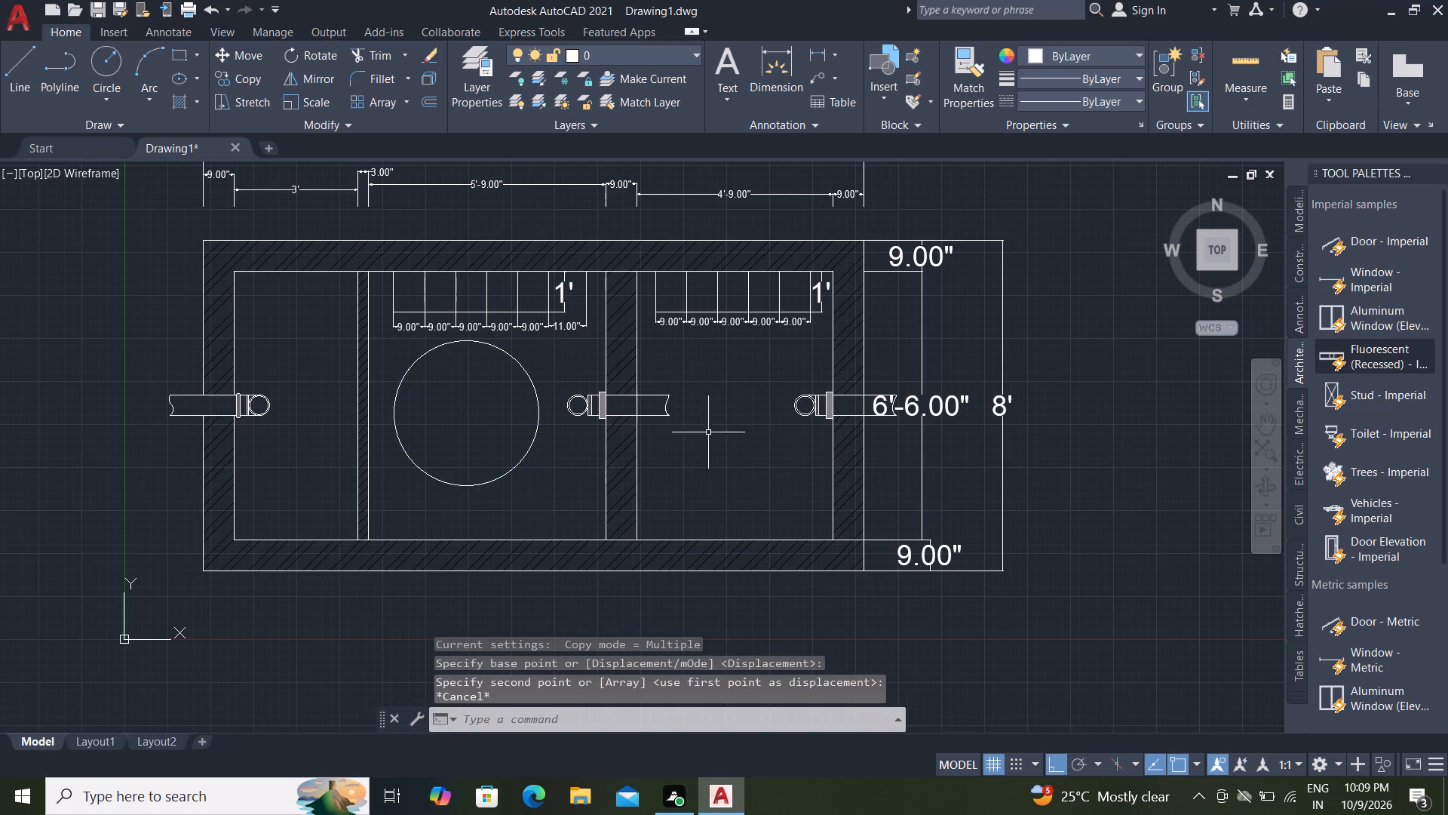
Draw a circle with a radius of about 1'-5.5" in the third compartment, between the two pipe fittings.
text(c)
key(space)
click(731, 406)
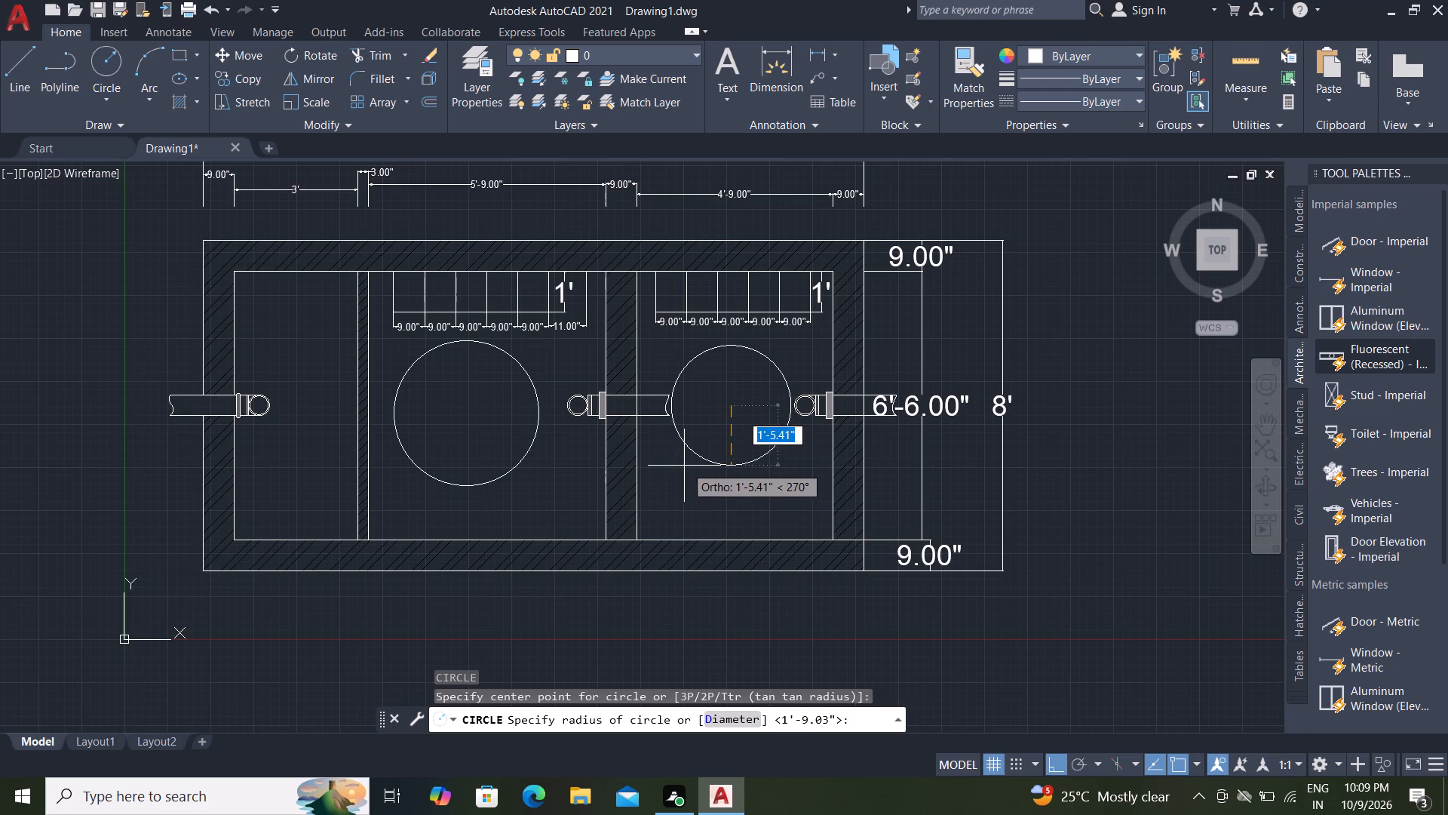
click(686, 466)
Move the third compartment's circle slightly left, toward the thick partition.
click(727, 463)
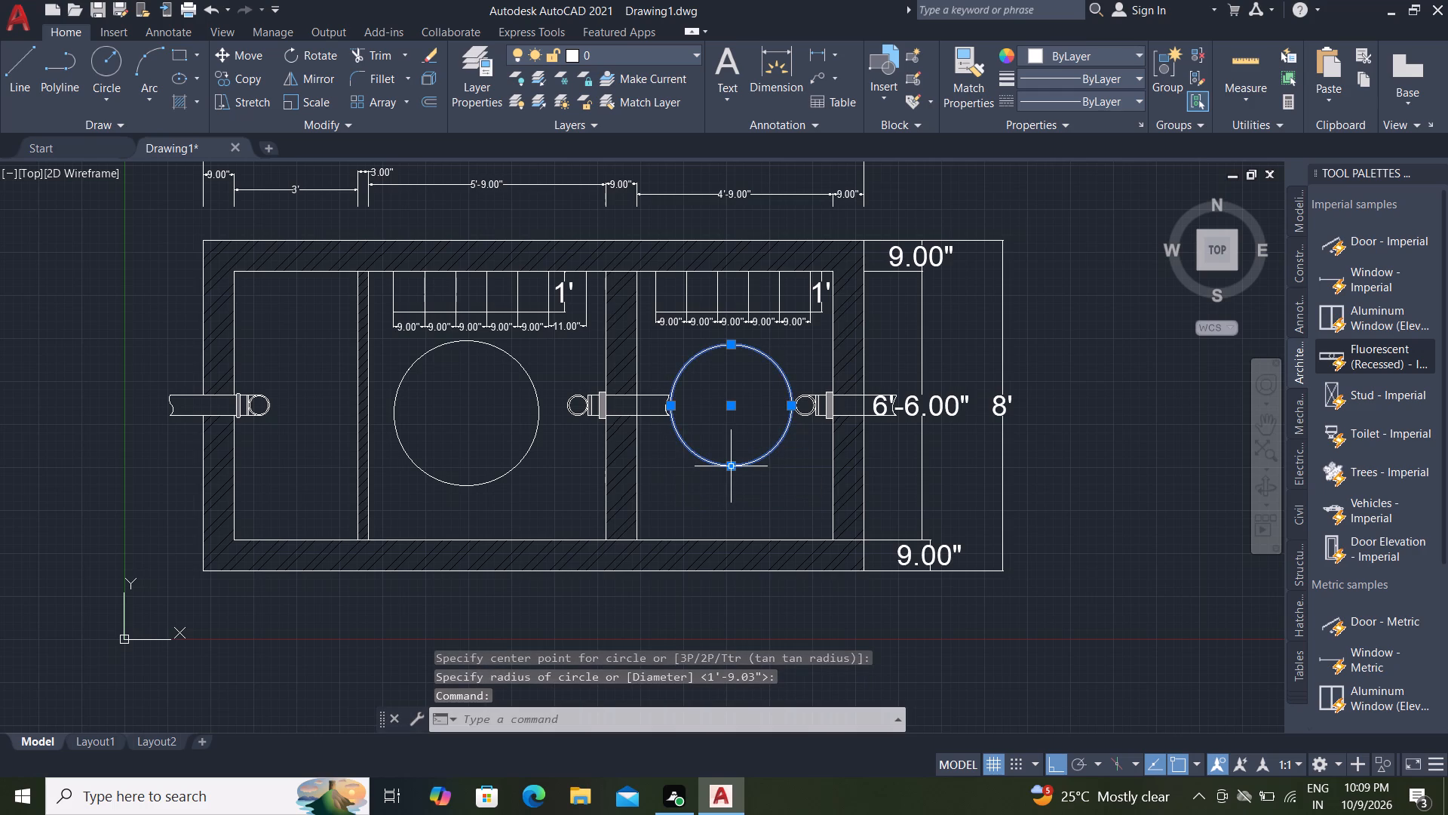
text(m)
key(space)
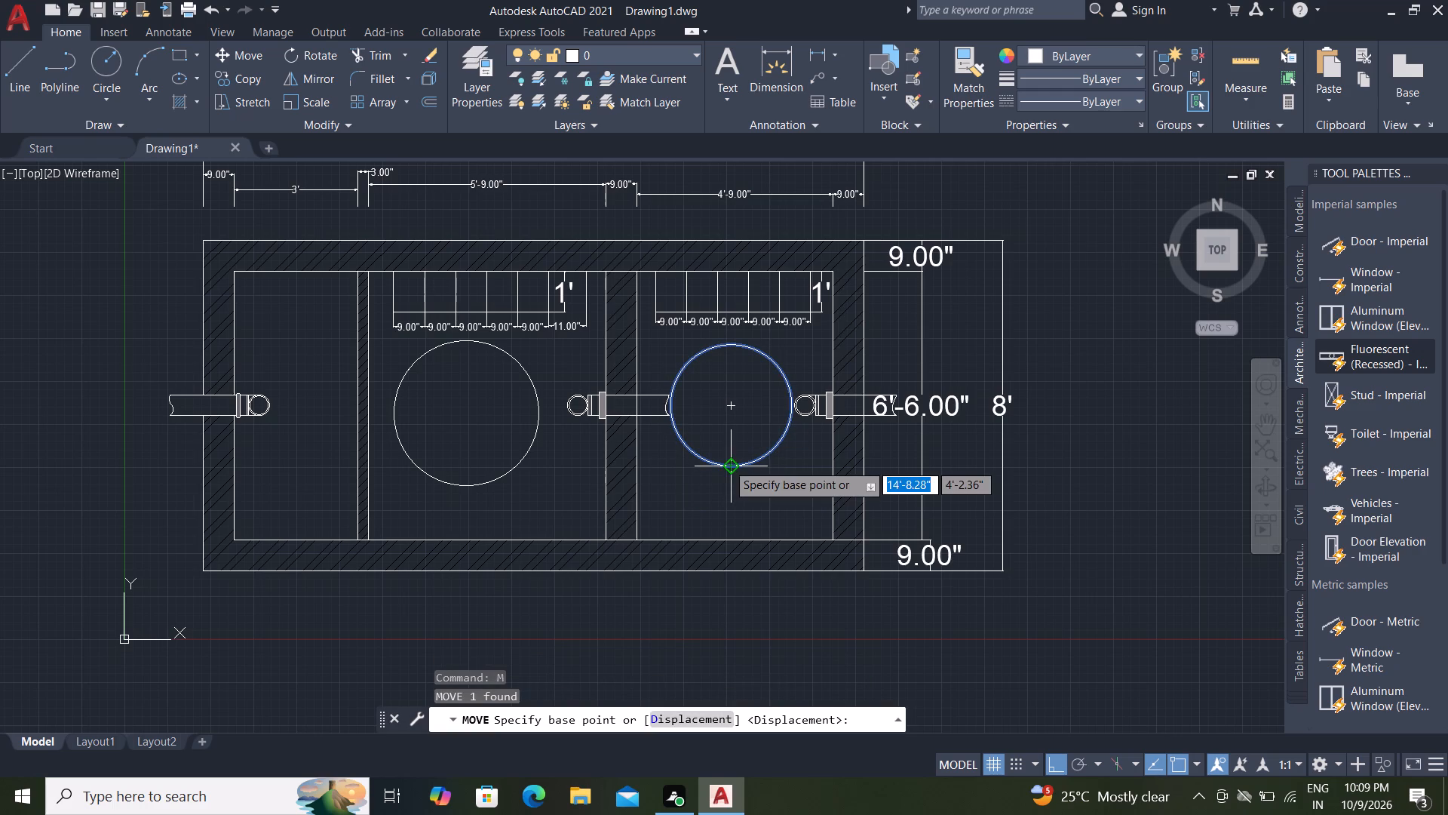
click(722, 463)
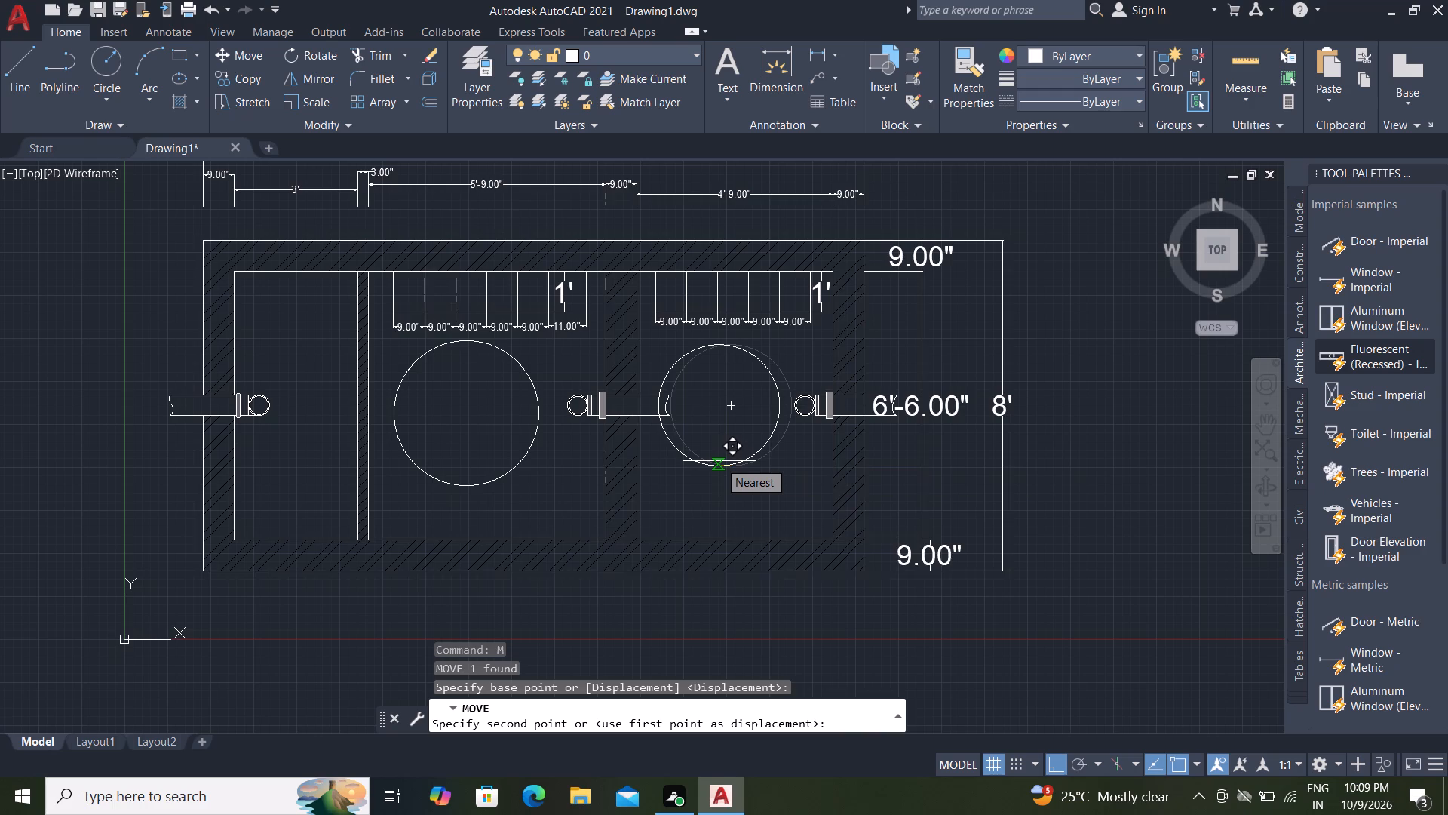
click(719, 461)
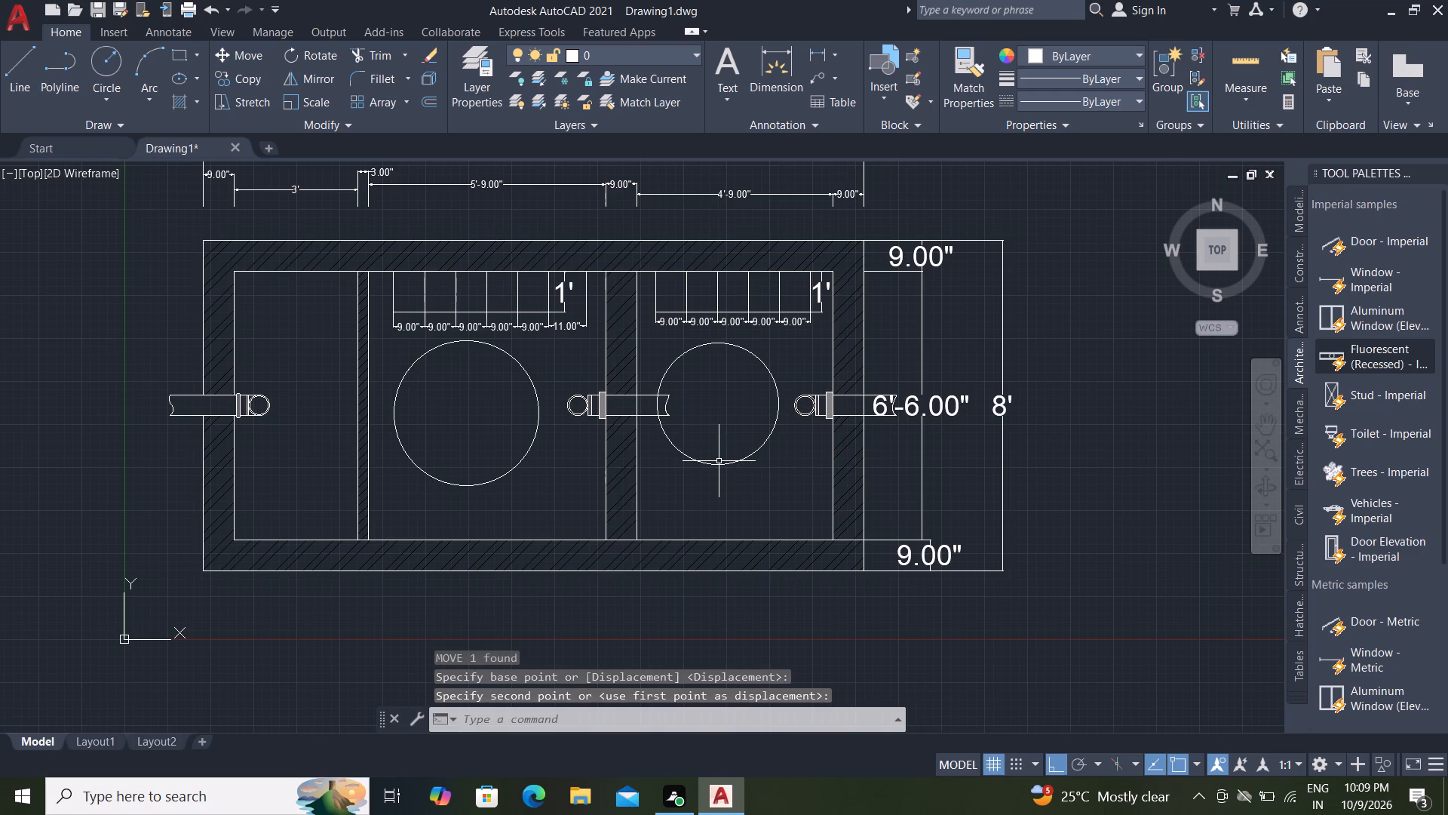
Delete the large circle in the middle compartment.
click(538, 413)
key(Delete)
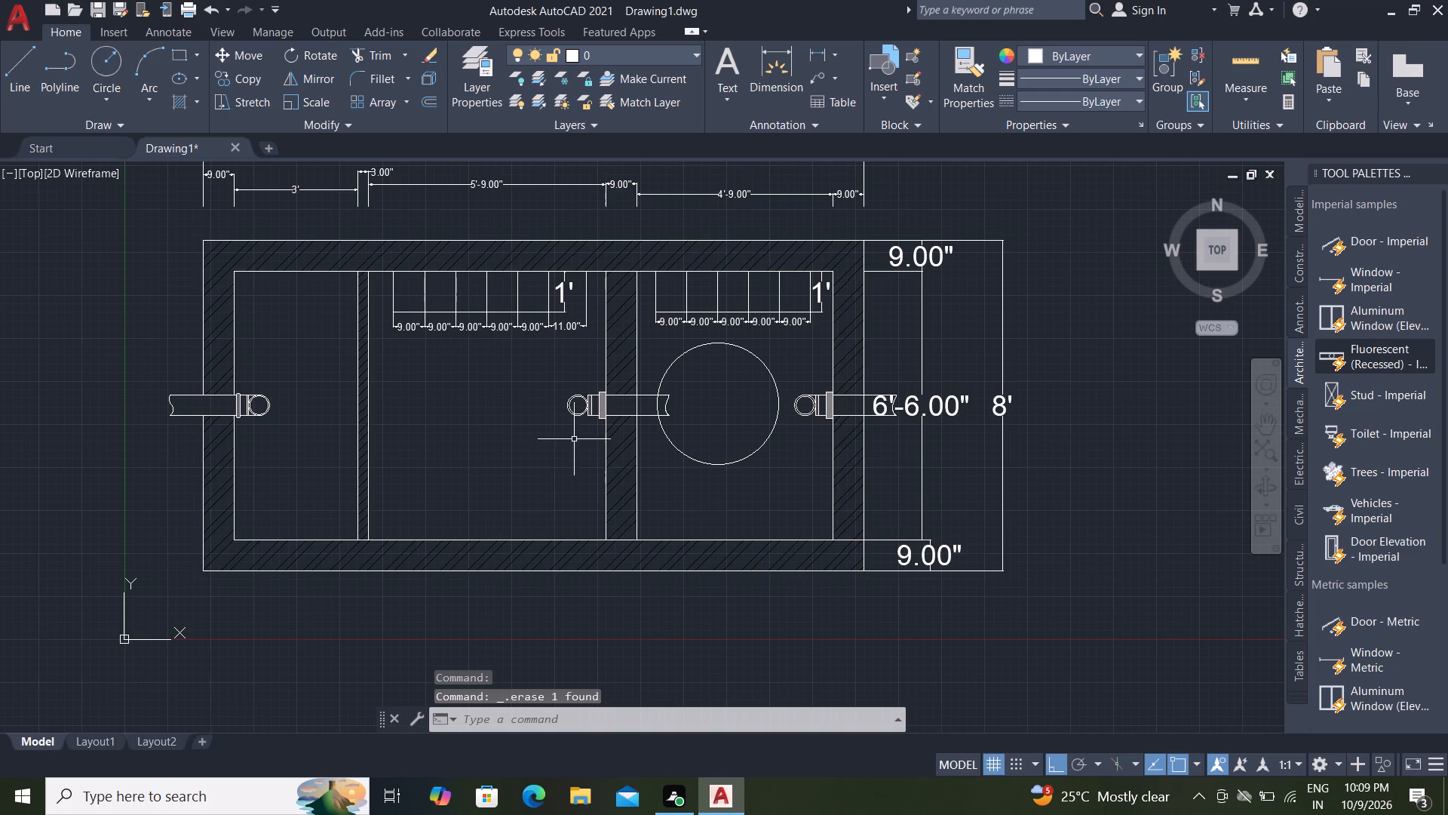
Copy the third compartment's circle horizontally into the middle compartment, about 6'-1" toward the thin partition.
click(713, 469)
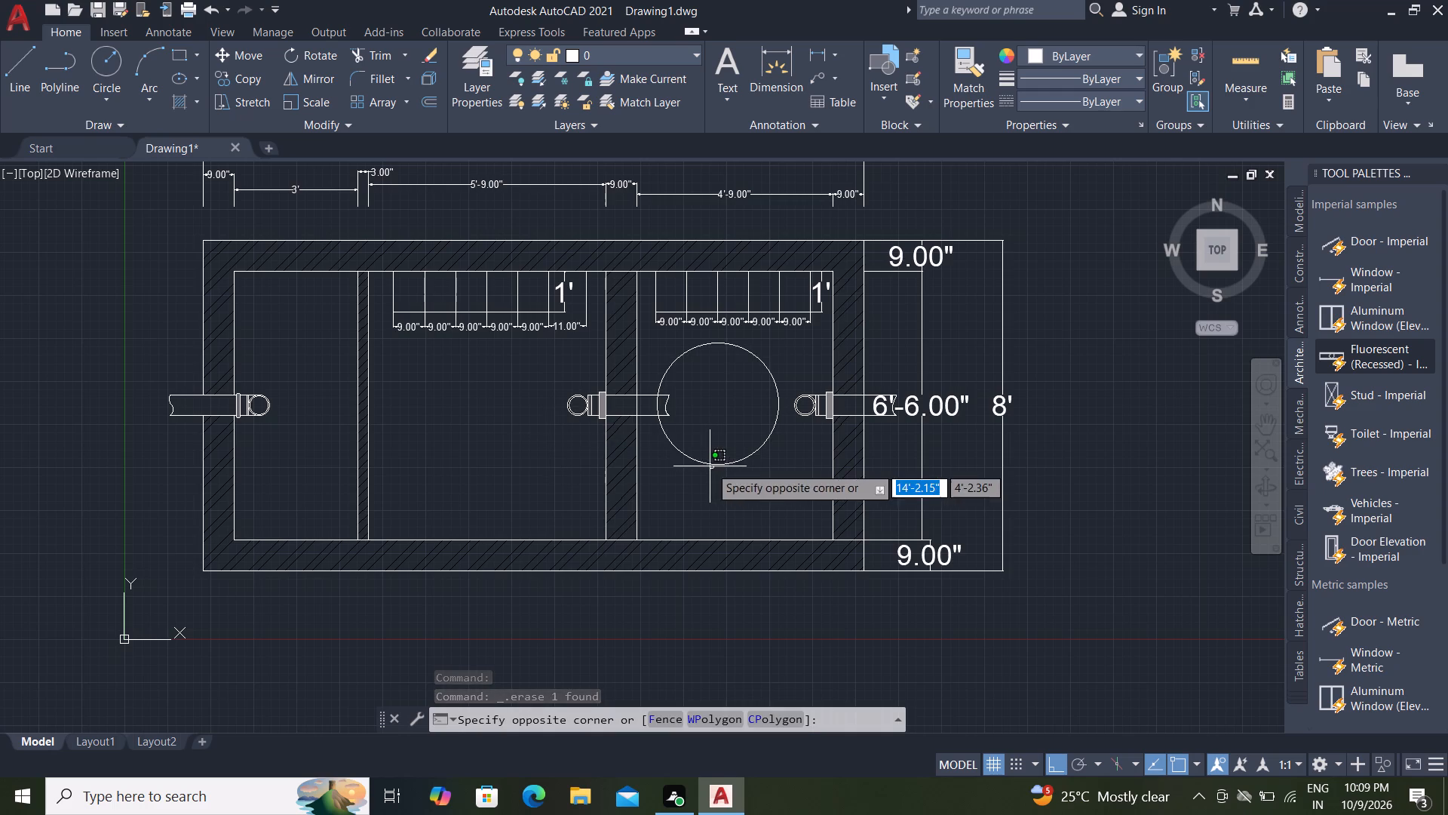
click(709, 463)
key(c)
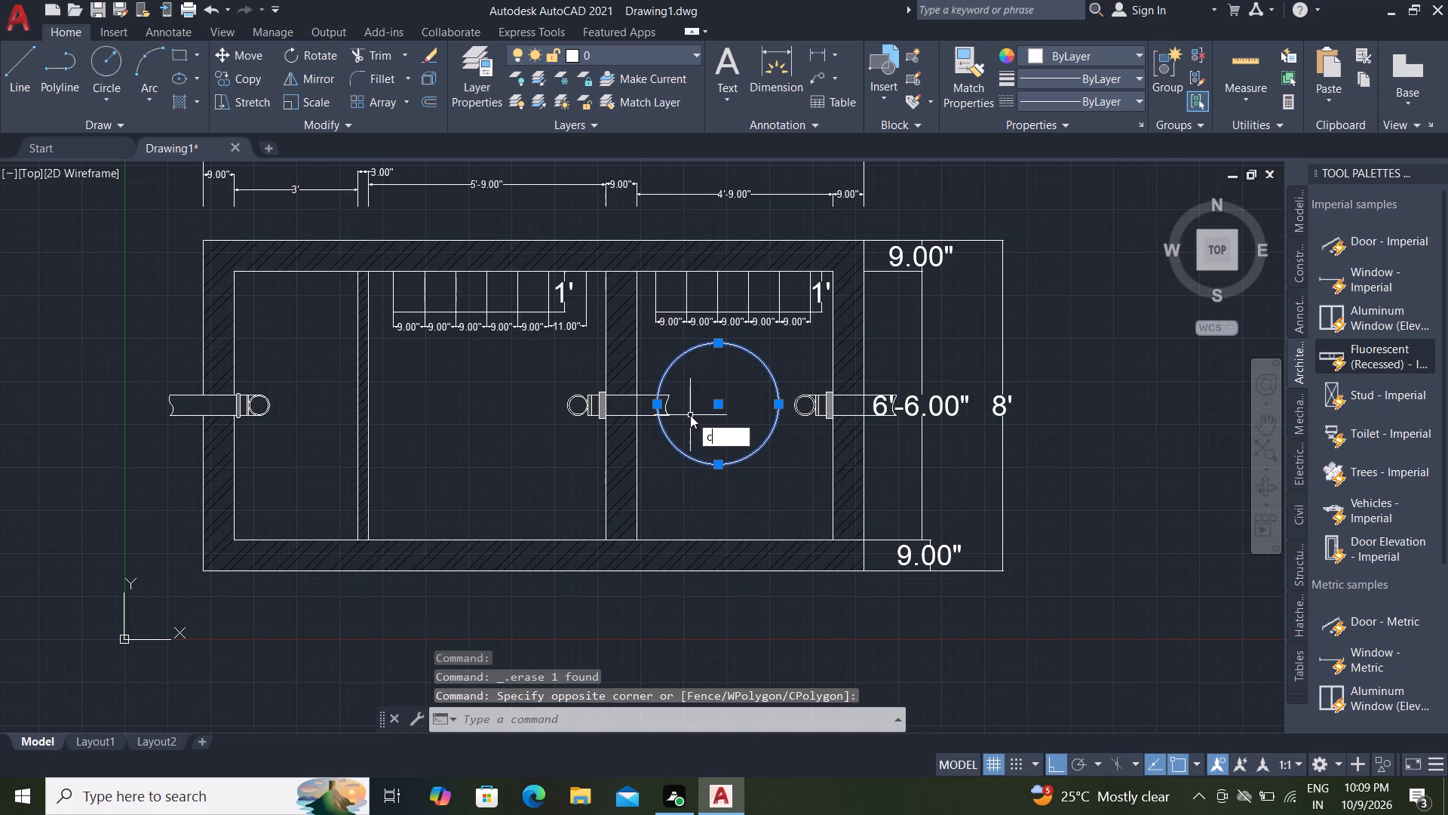
key(o)
key(space)
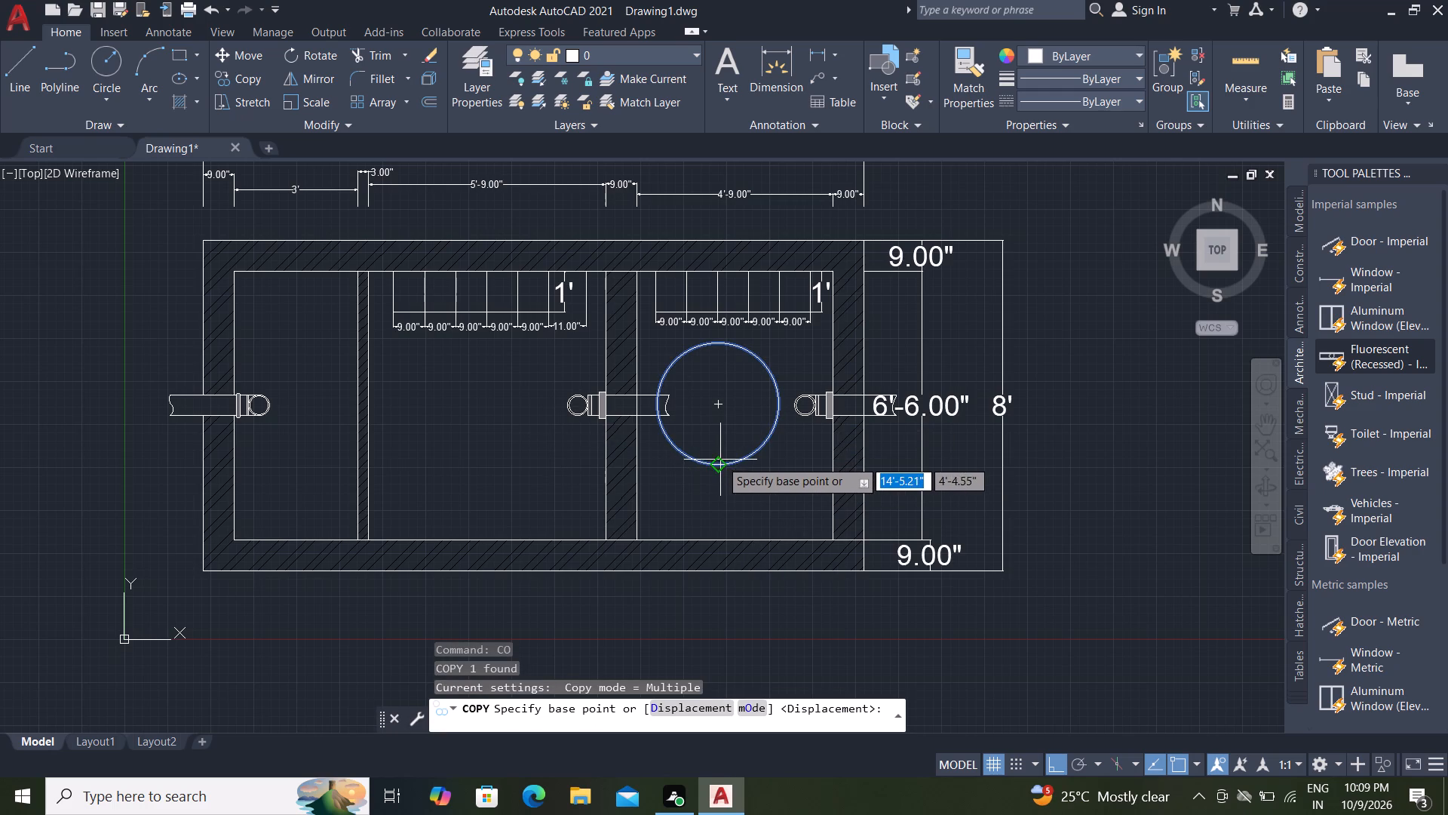
click(722, 465)
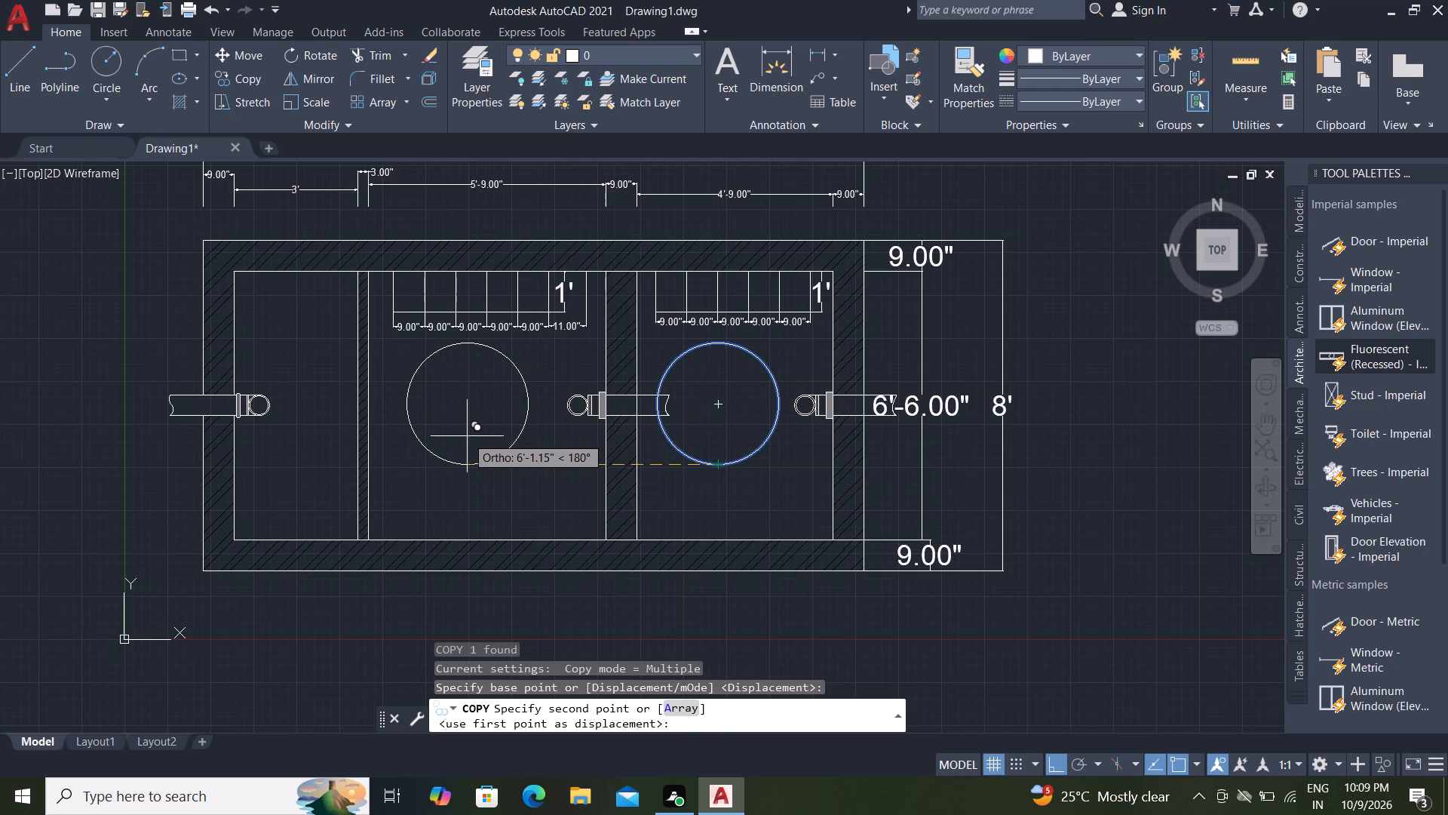
click(468, 436)
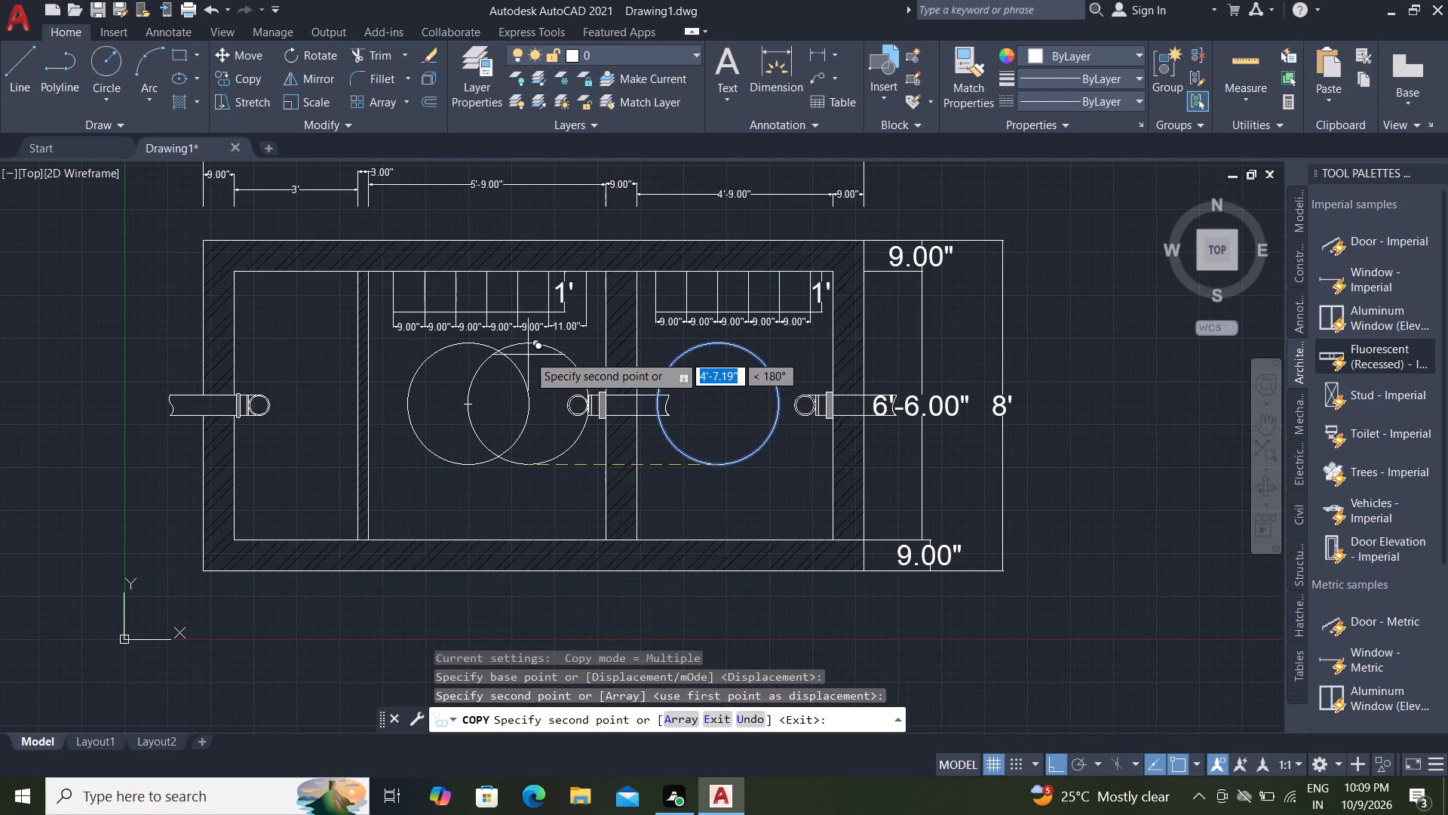
key(Escape)
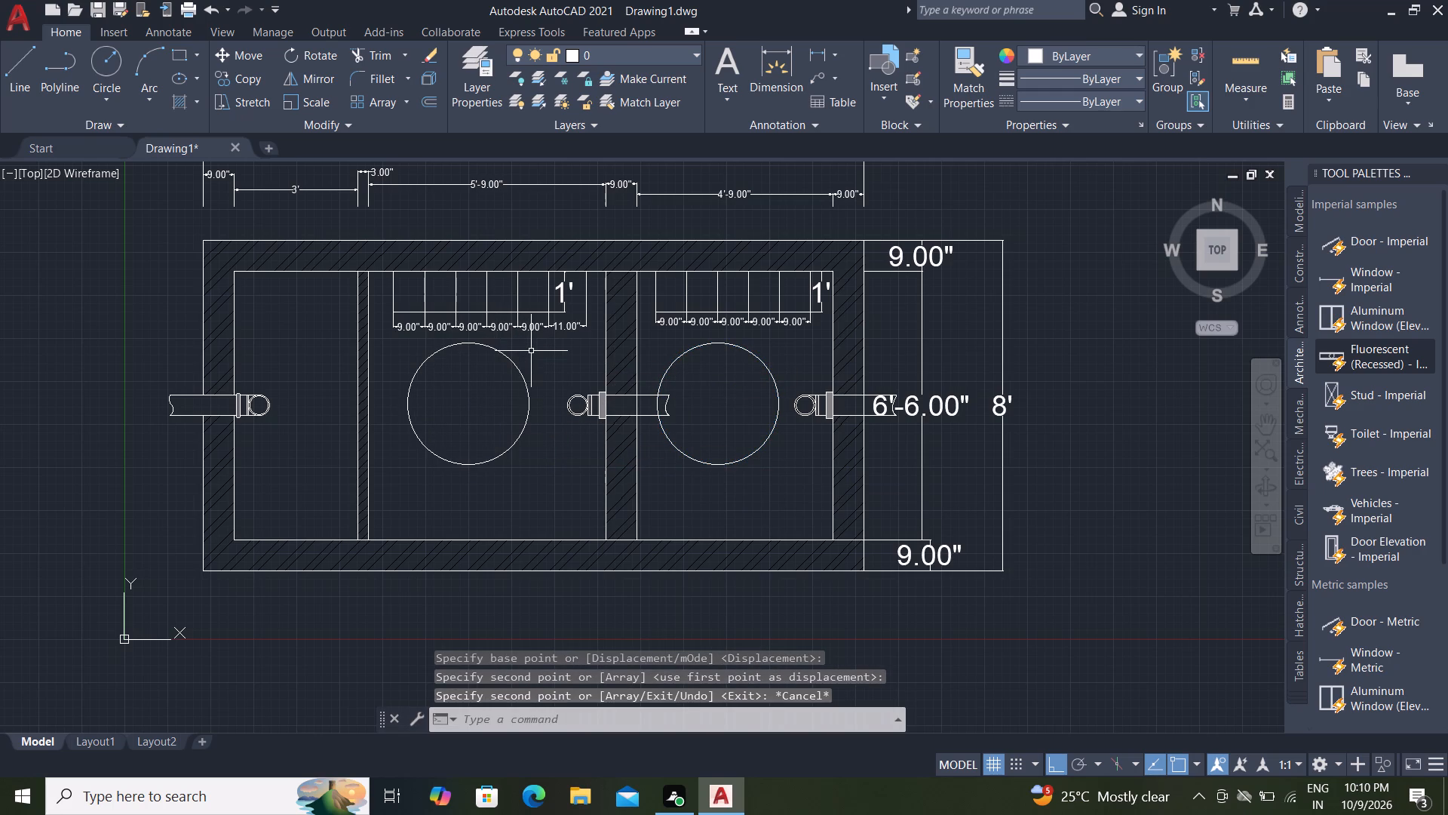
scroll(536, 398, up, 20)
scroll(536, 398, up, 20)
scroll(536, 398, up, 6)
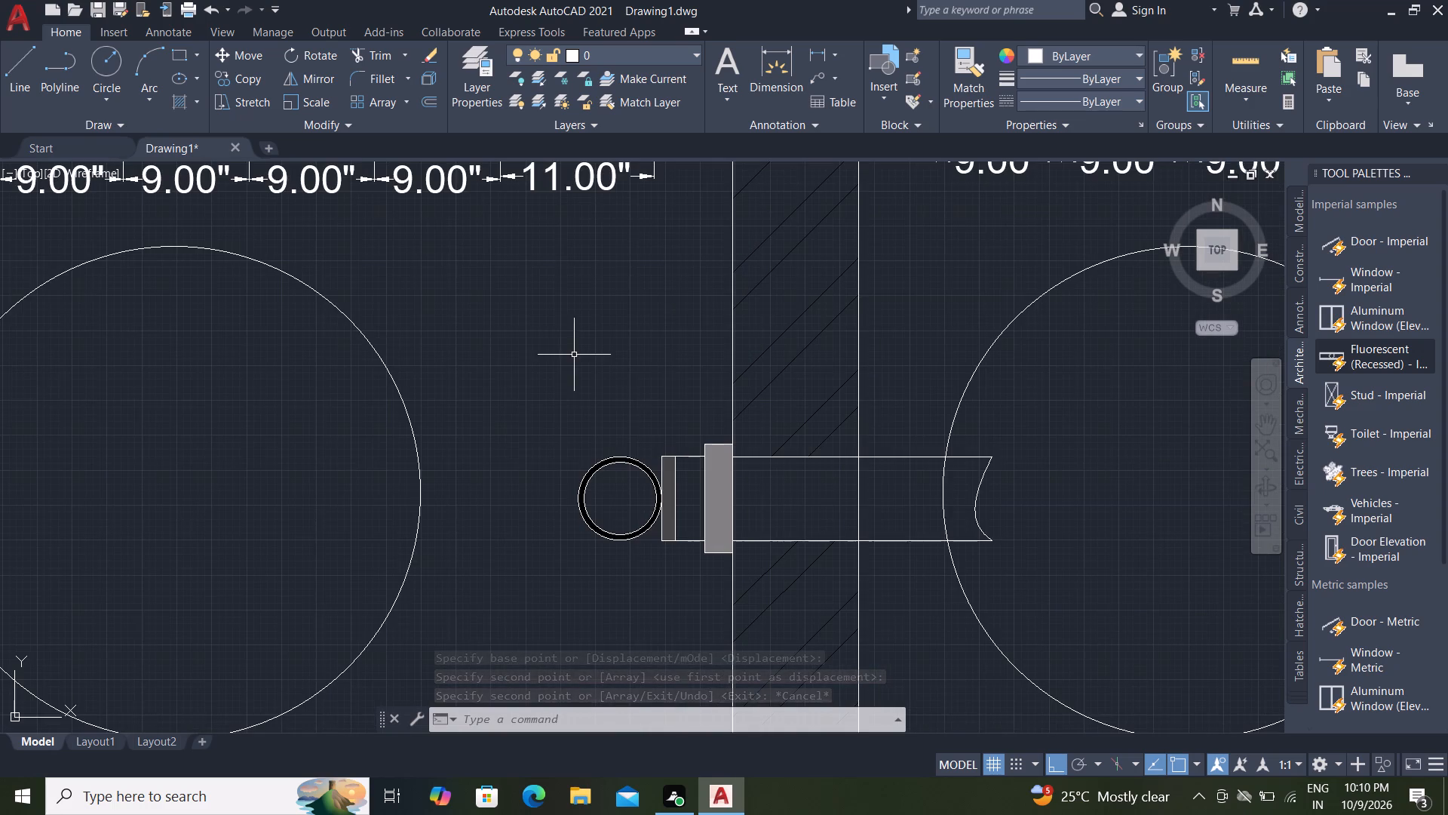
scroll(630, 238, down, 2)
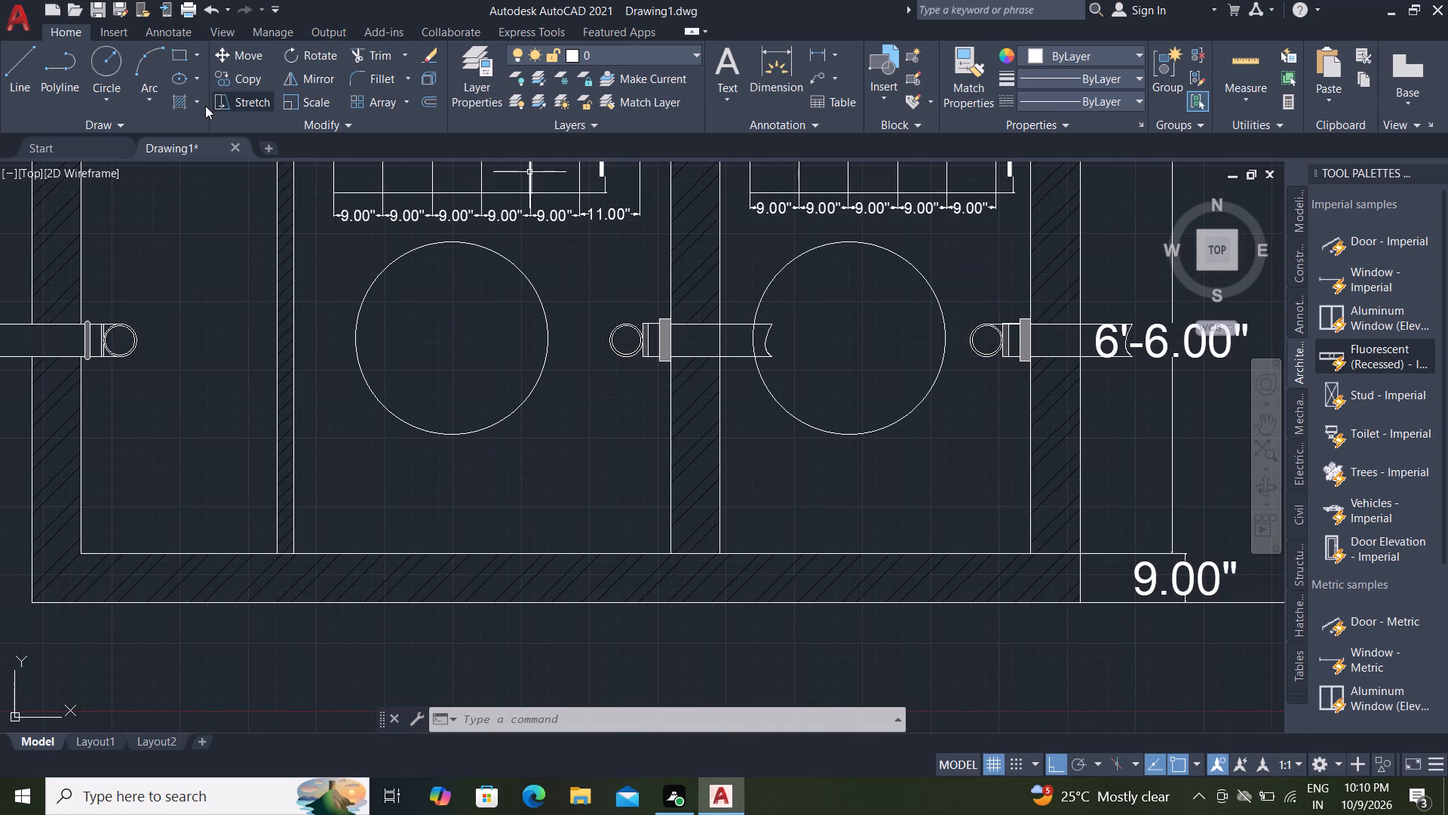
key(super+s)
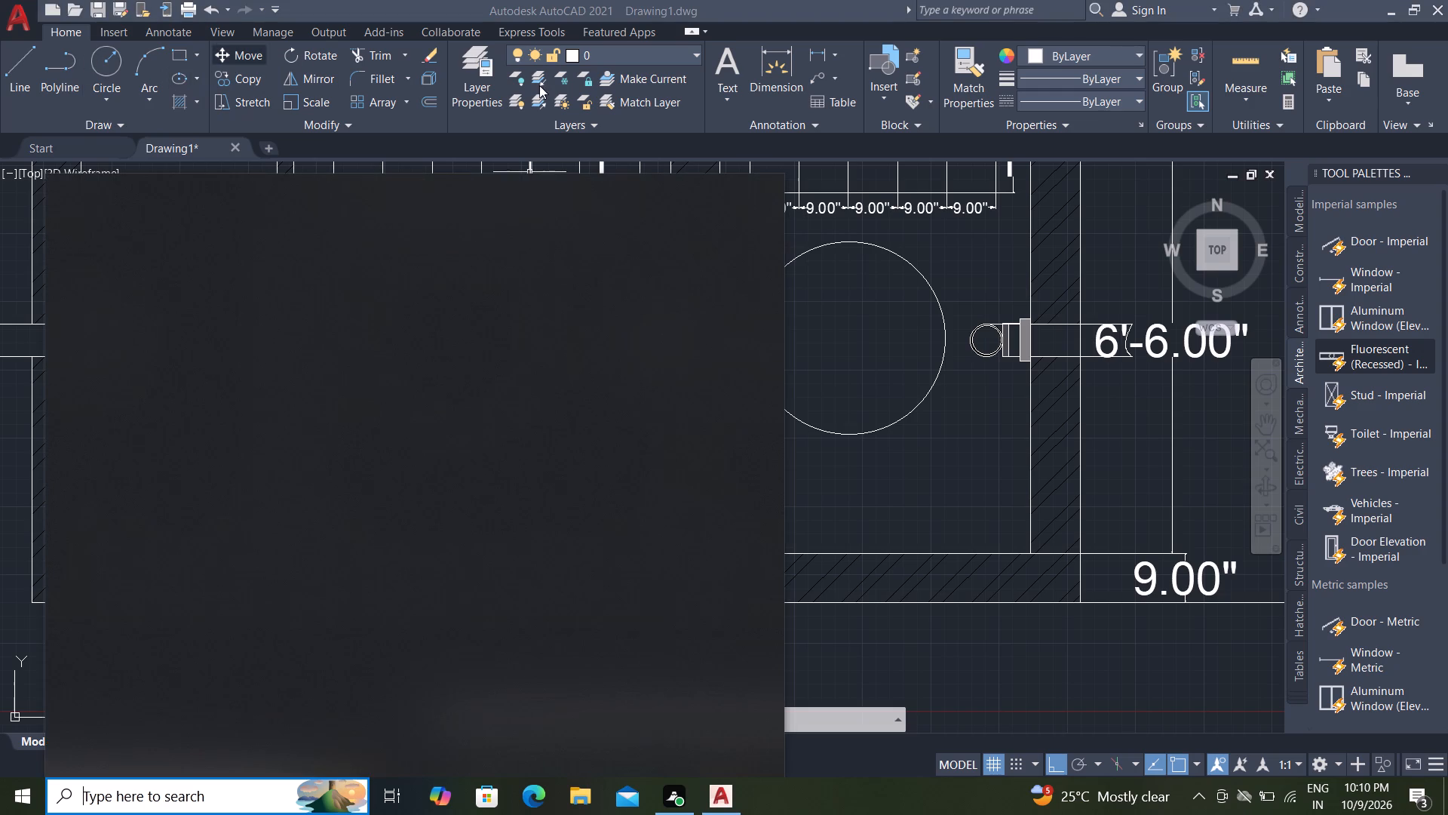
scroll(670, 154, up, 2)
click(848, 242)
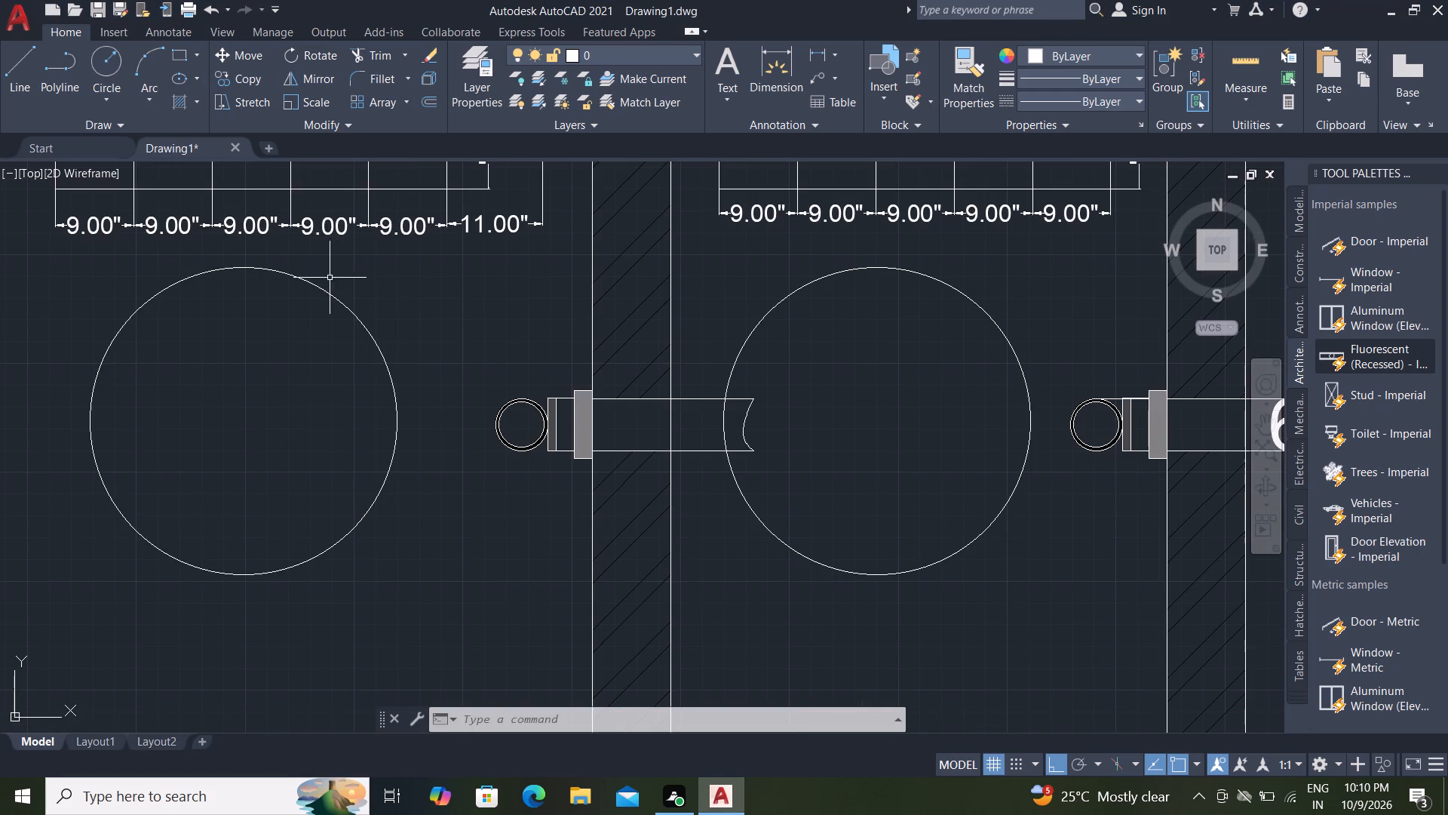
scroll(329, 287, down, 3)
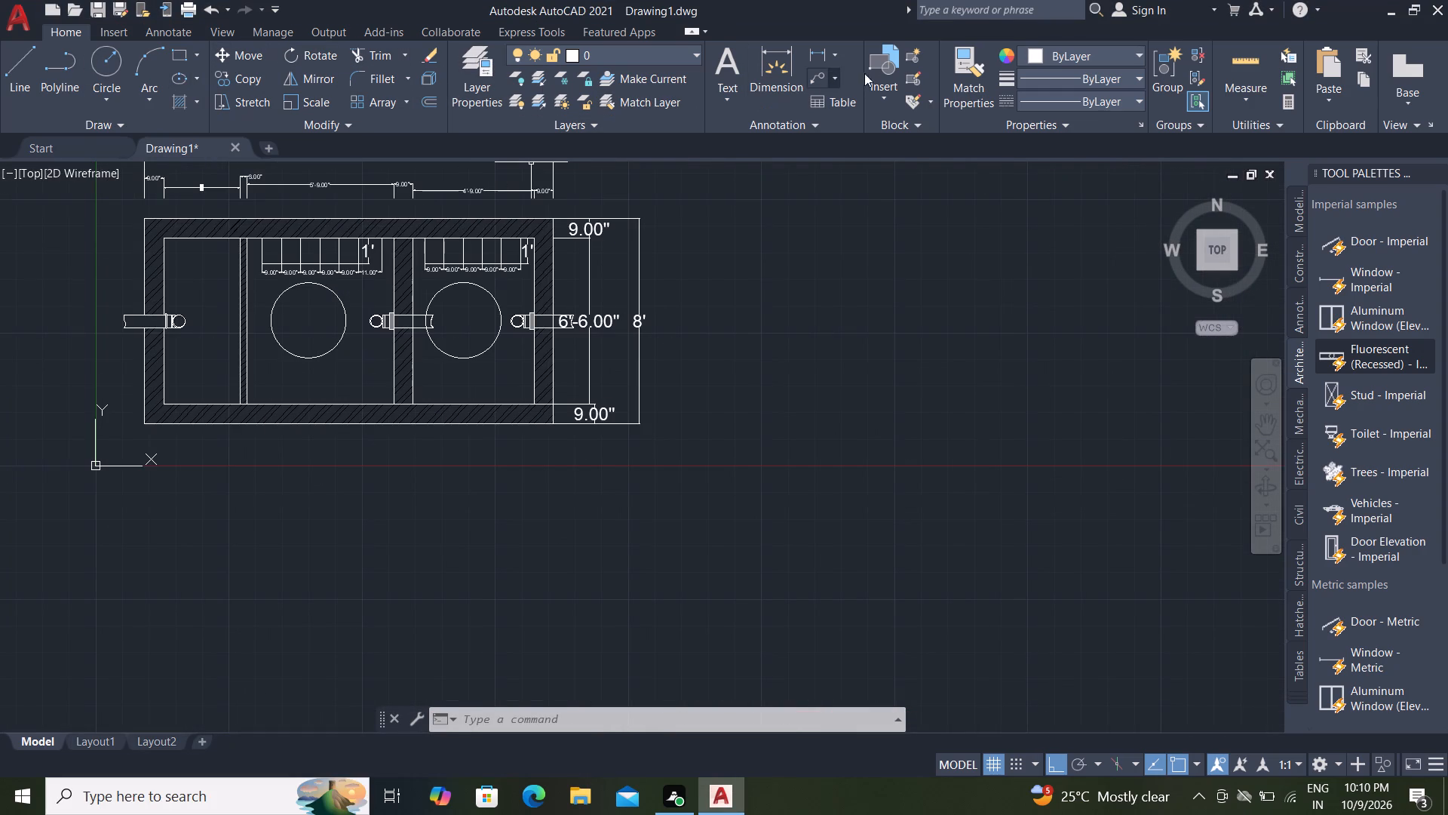
Load the ACAD_ISO02W100 ISO dash linetype and make it the current linetype.
click(1029, 100)
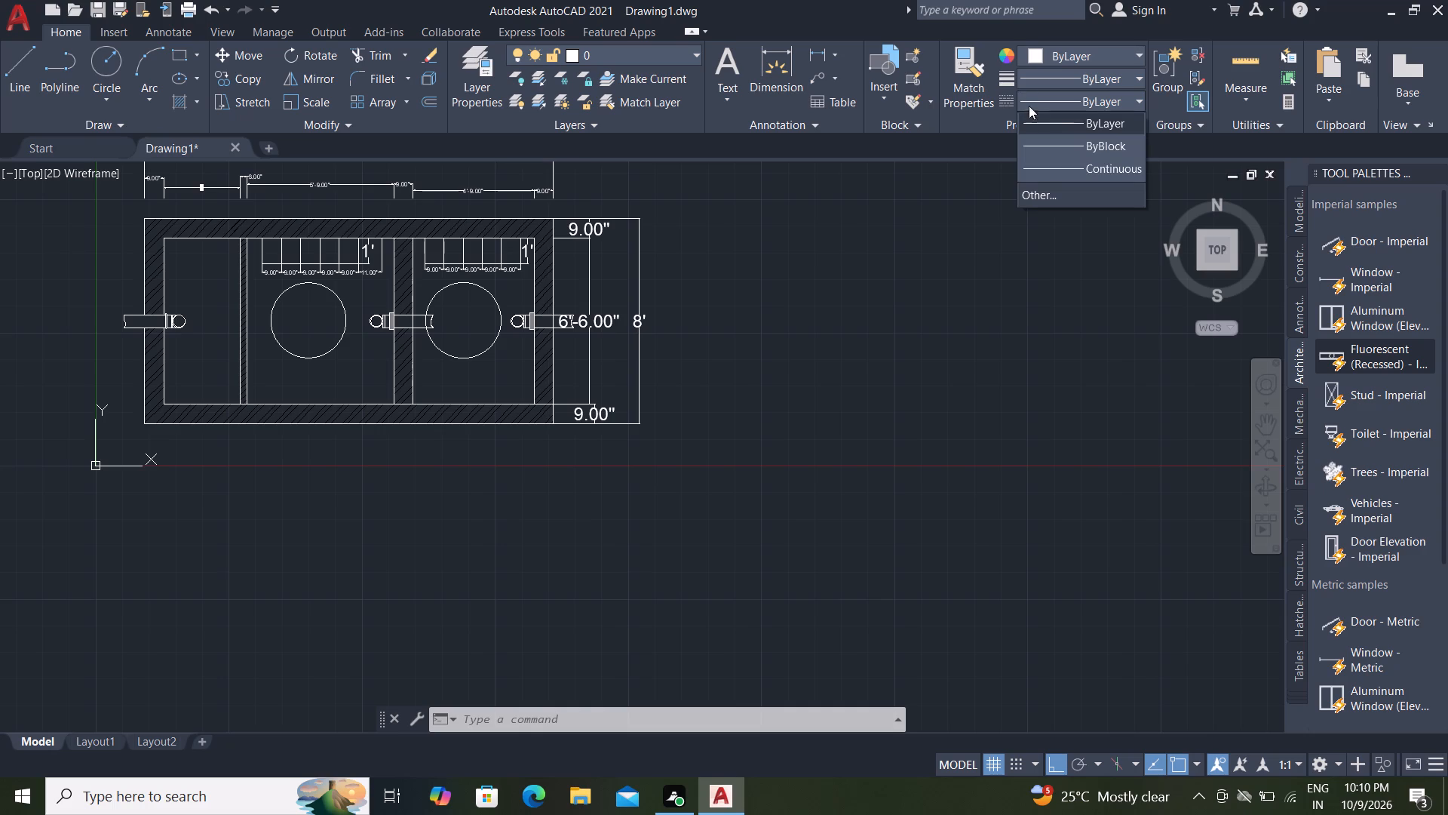
click(1042, 193)
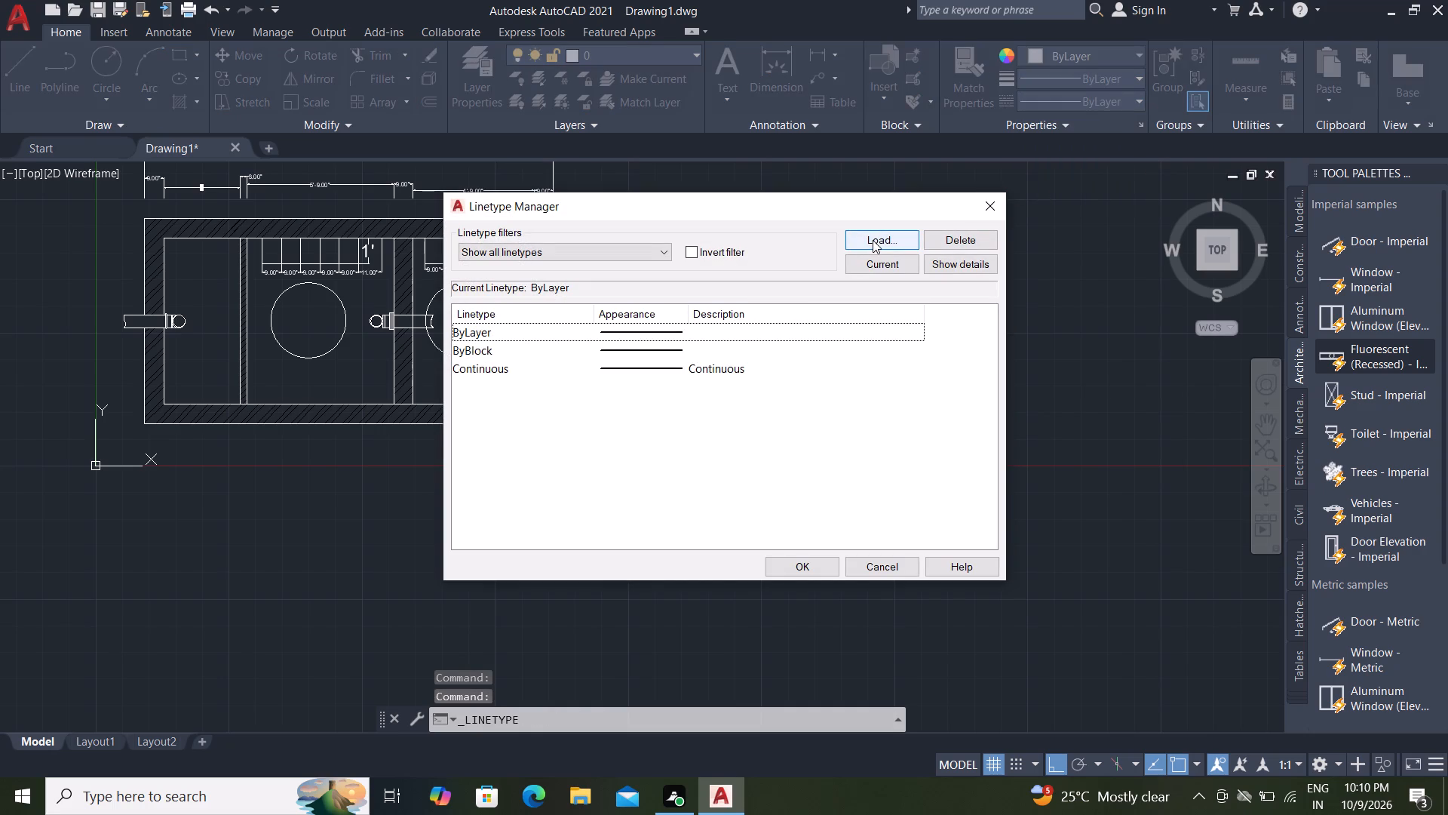
click(873, 240)
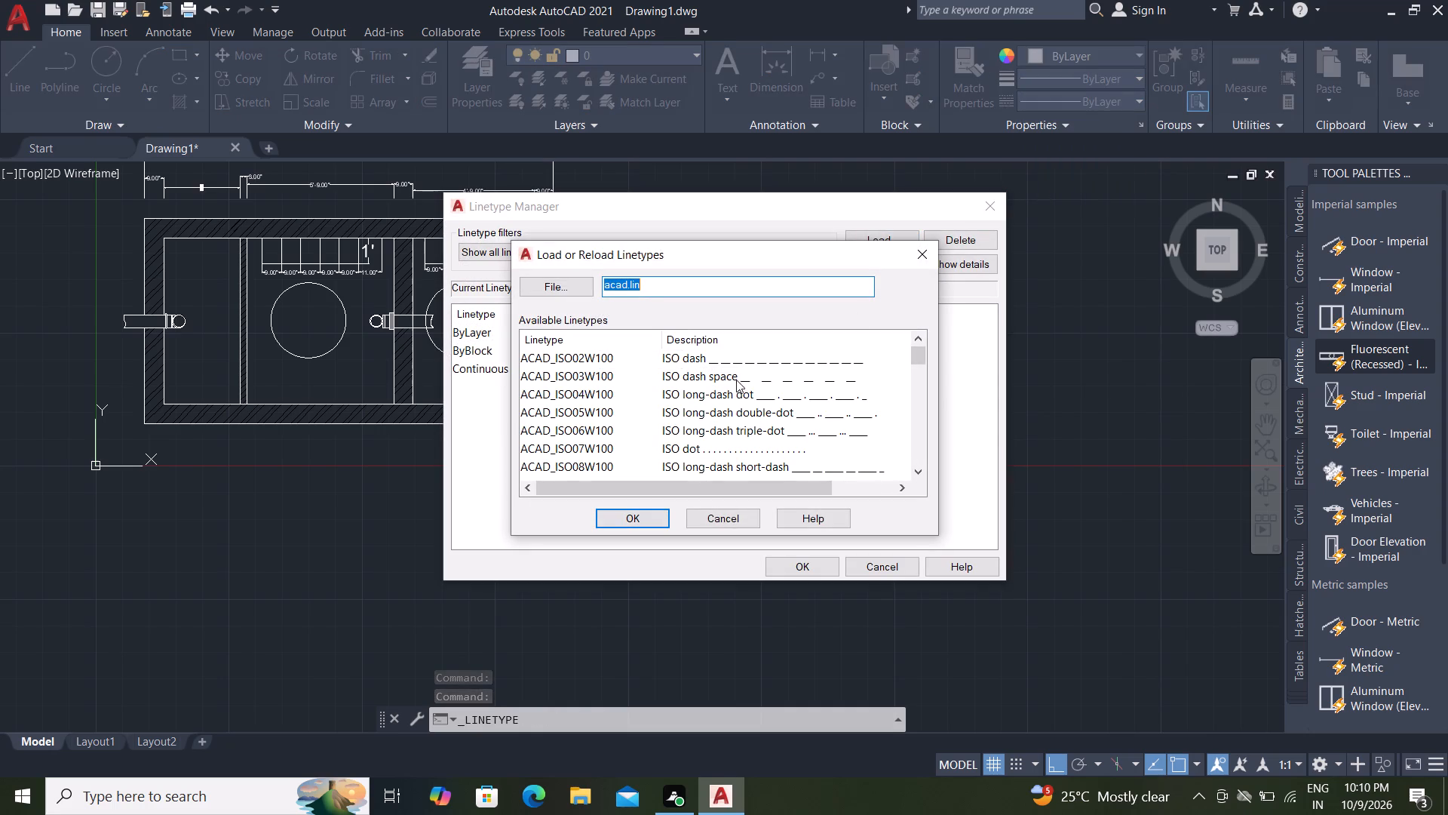
click(685, 358)
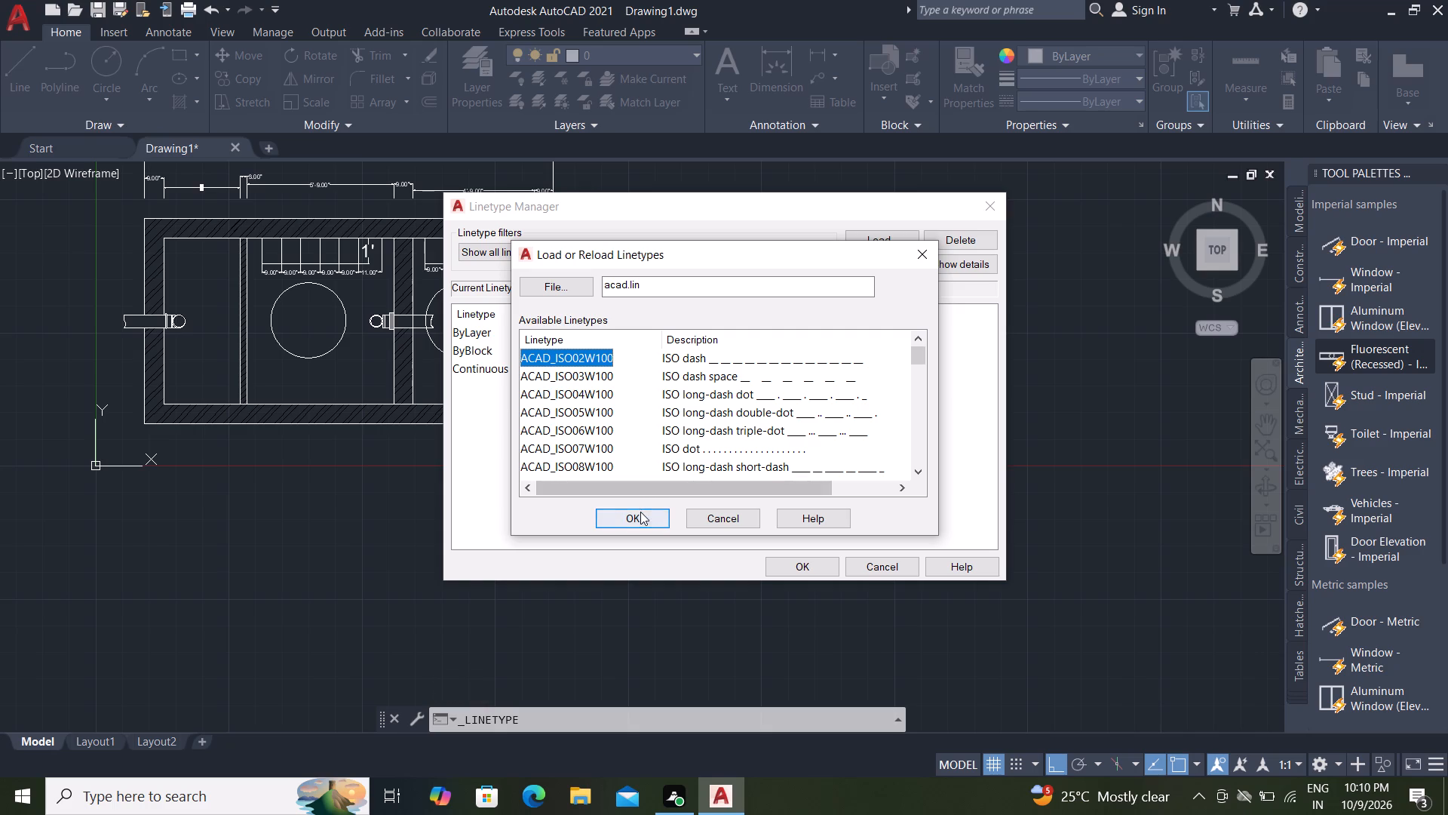
click(627, 515)
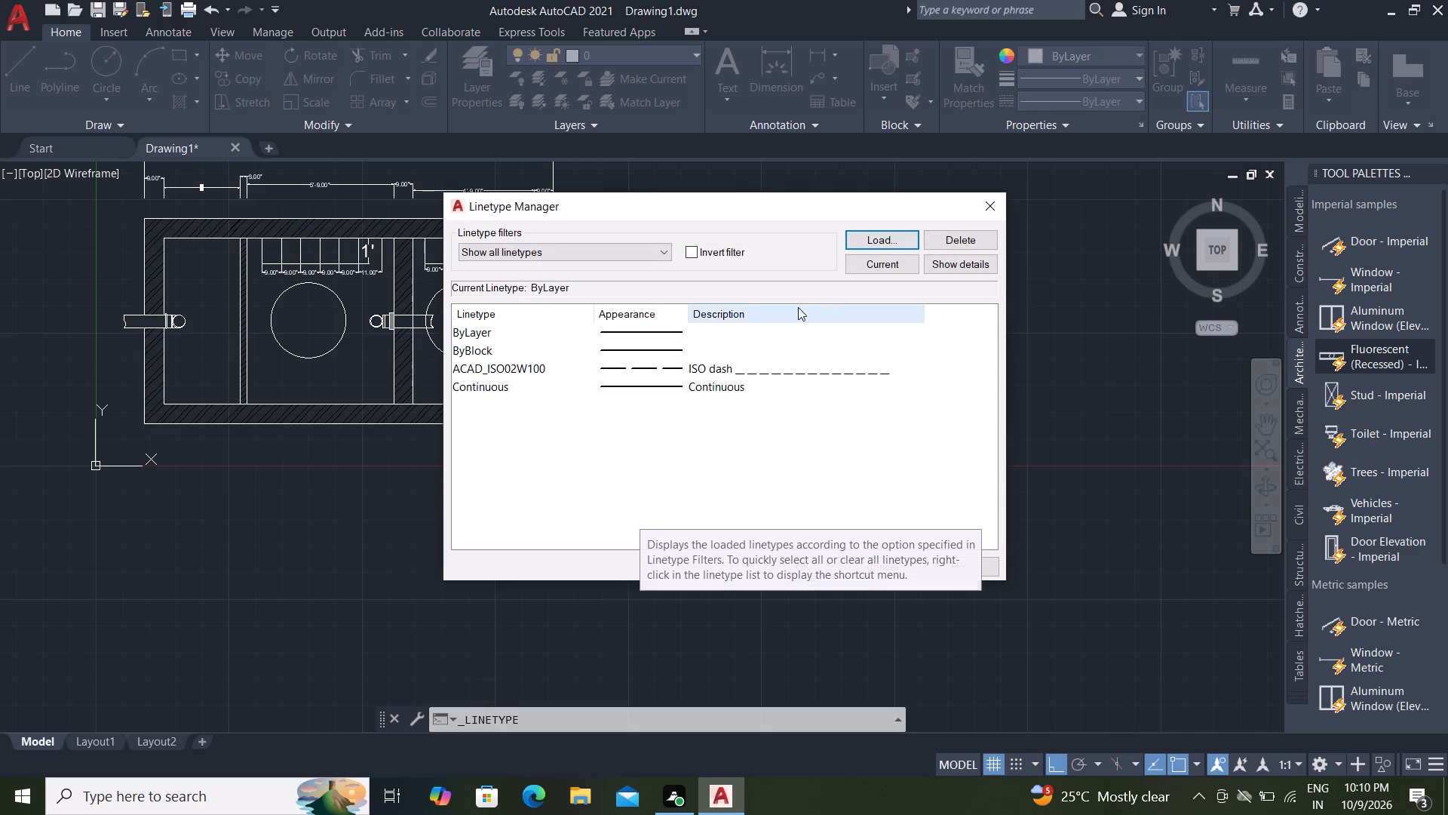
click(795, 560)
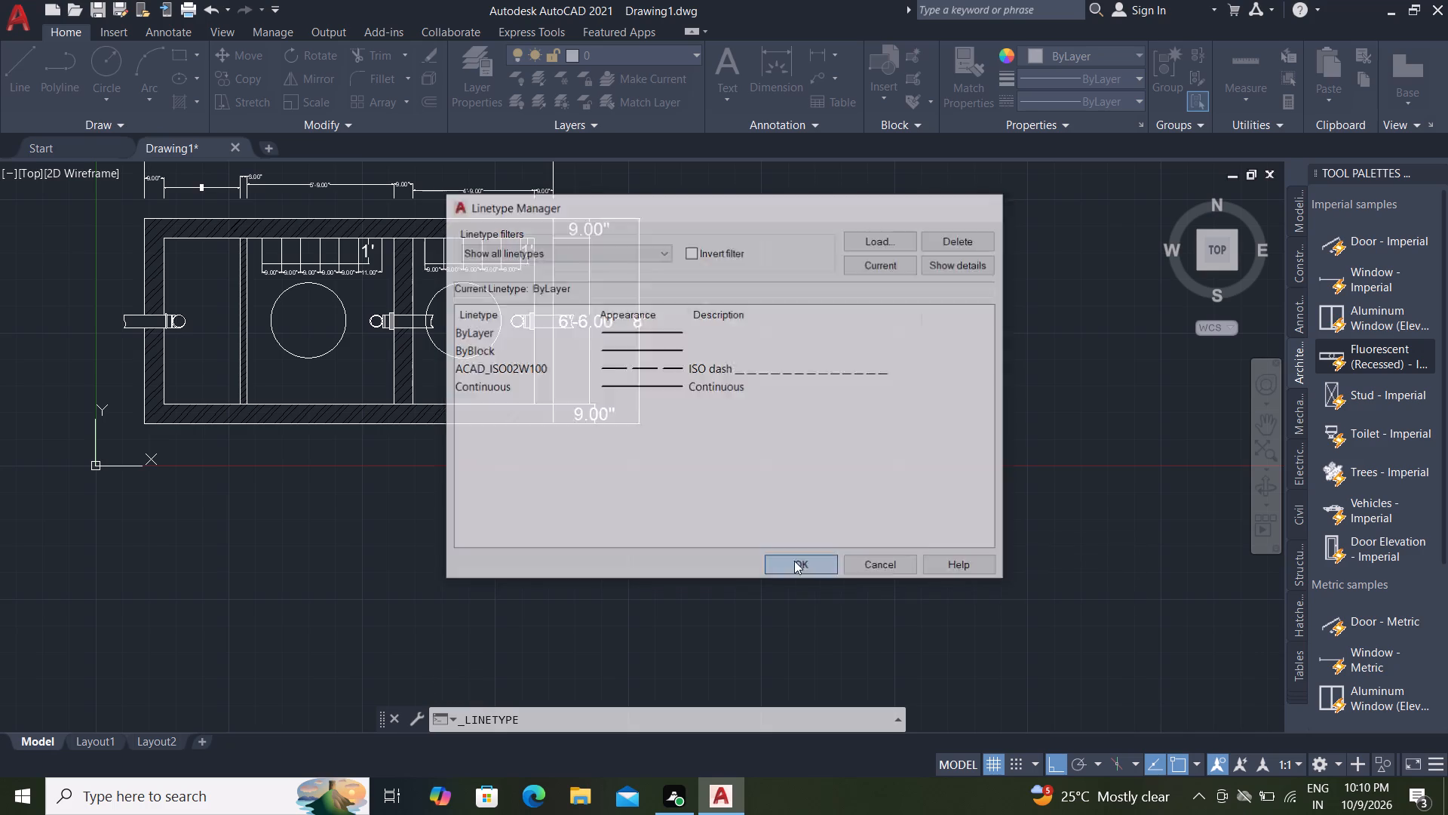
click(1033, 102)
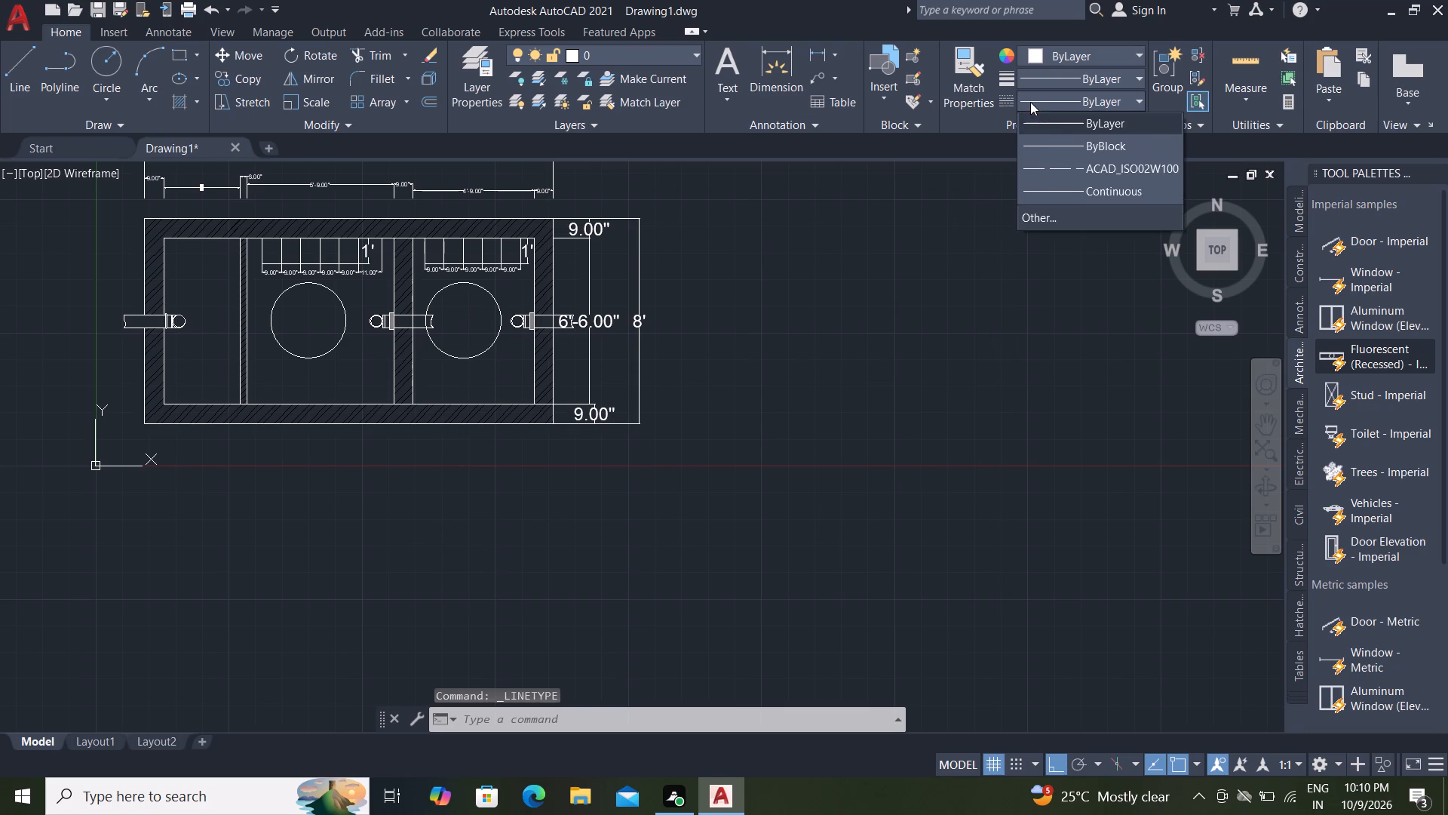
click(1043, 167)
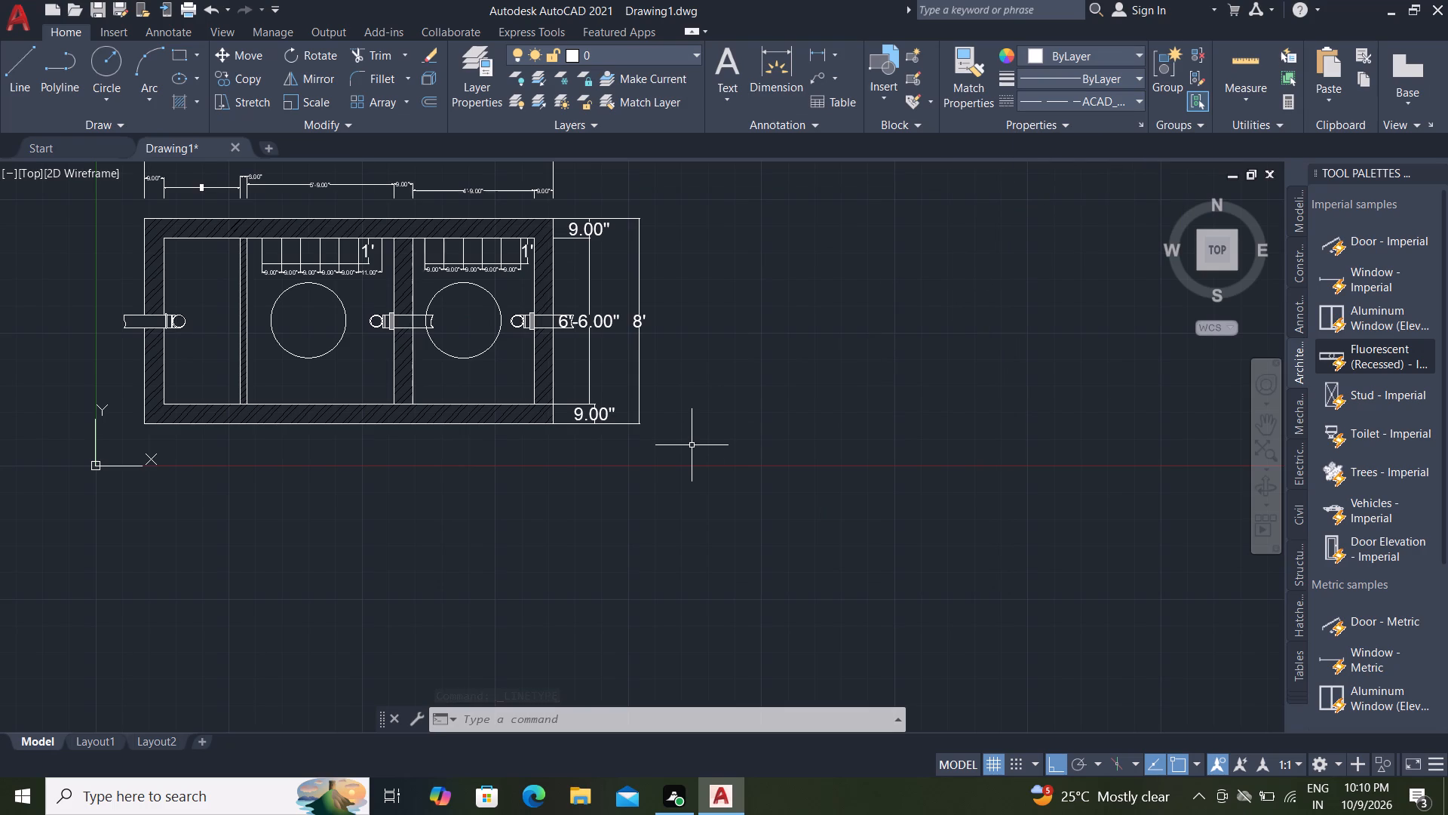
Draw a short horizontal dashed line outward from the overall 8' dimension line as a linetype sample.
click(18, 52)
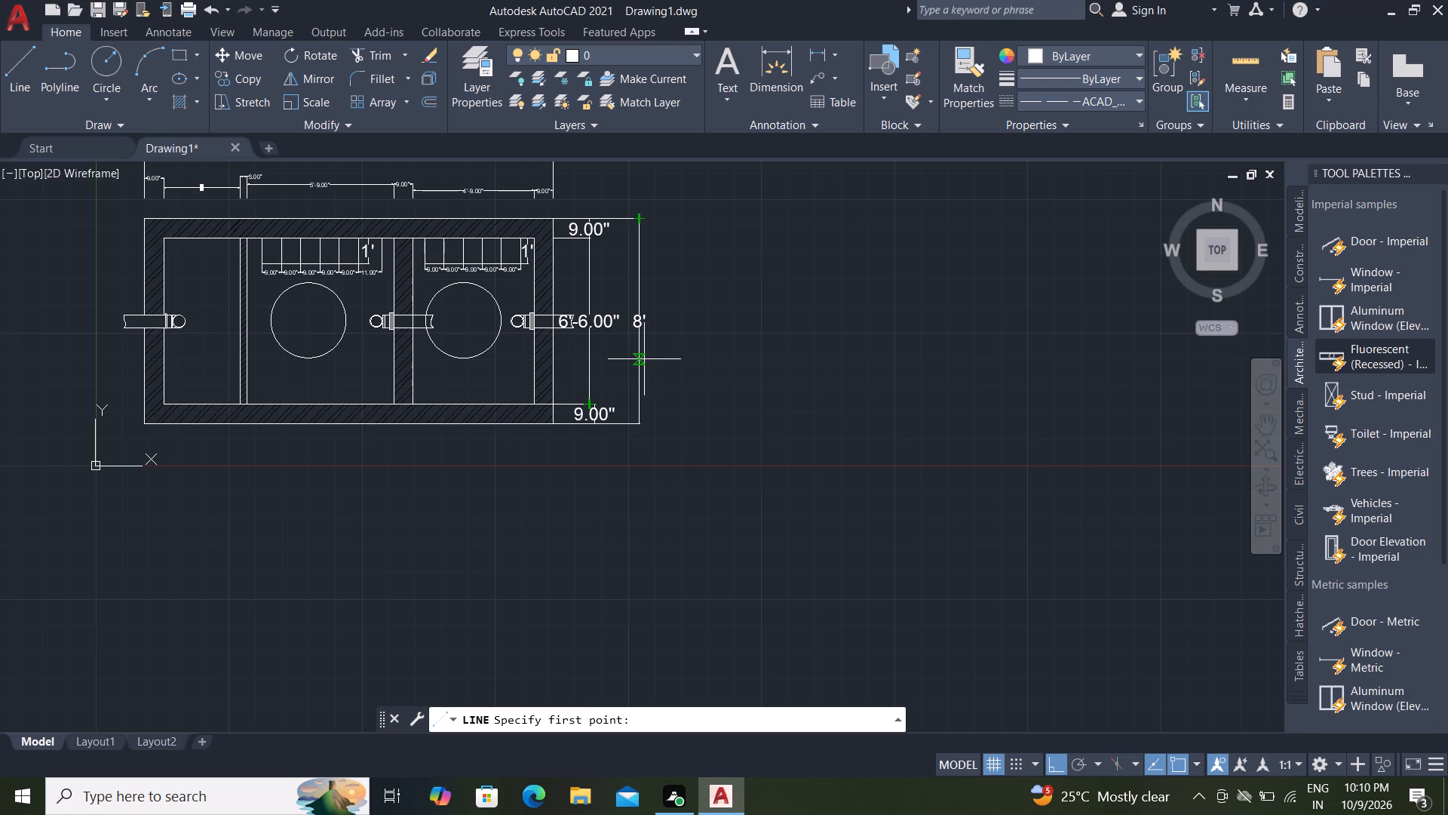
click(645, 359)
click(717, 338)
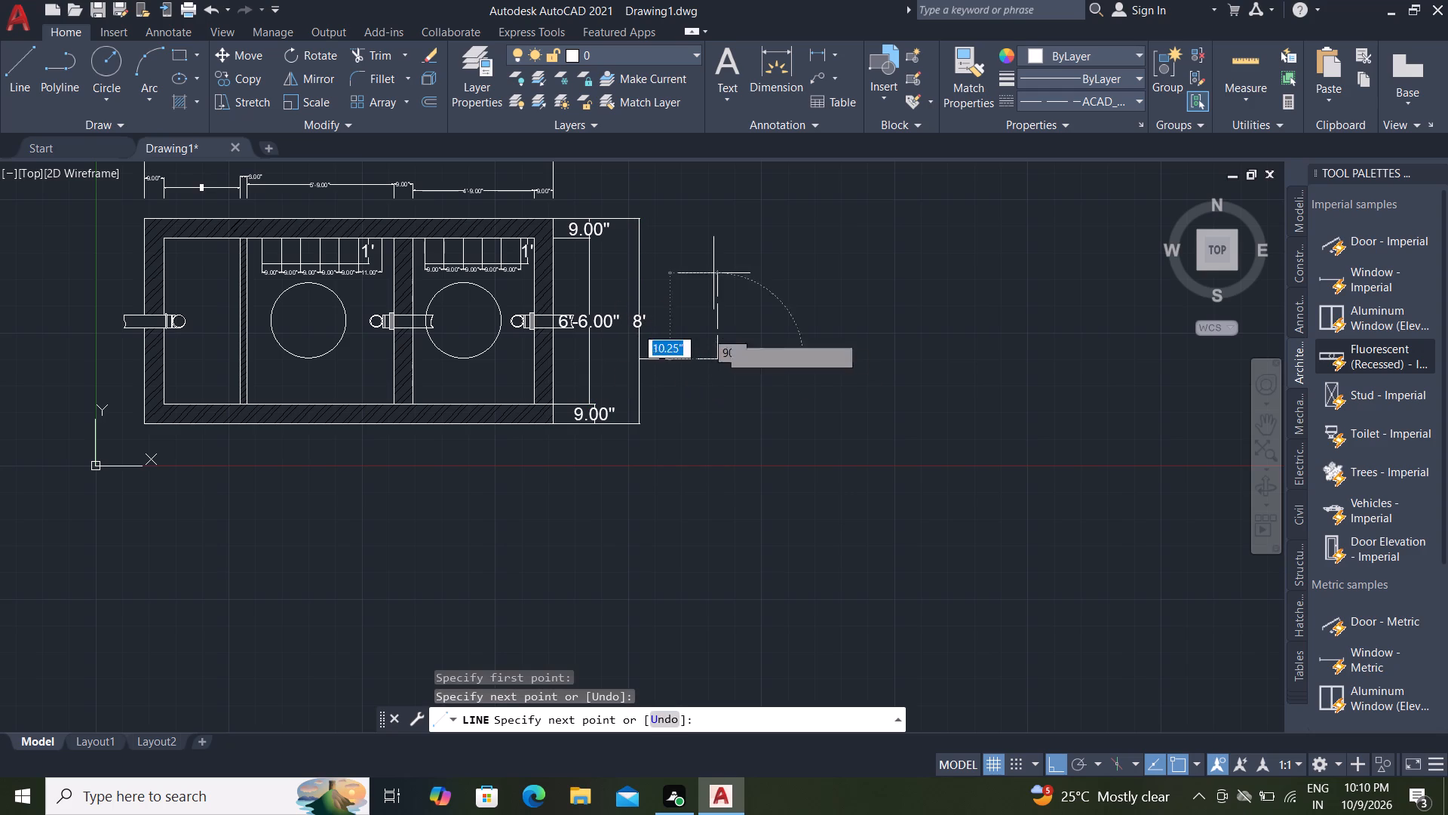
key(Escape)
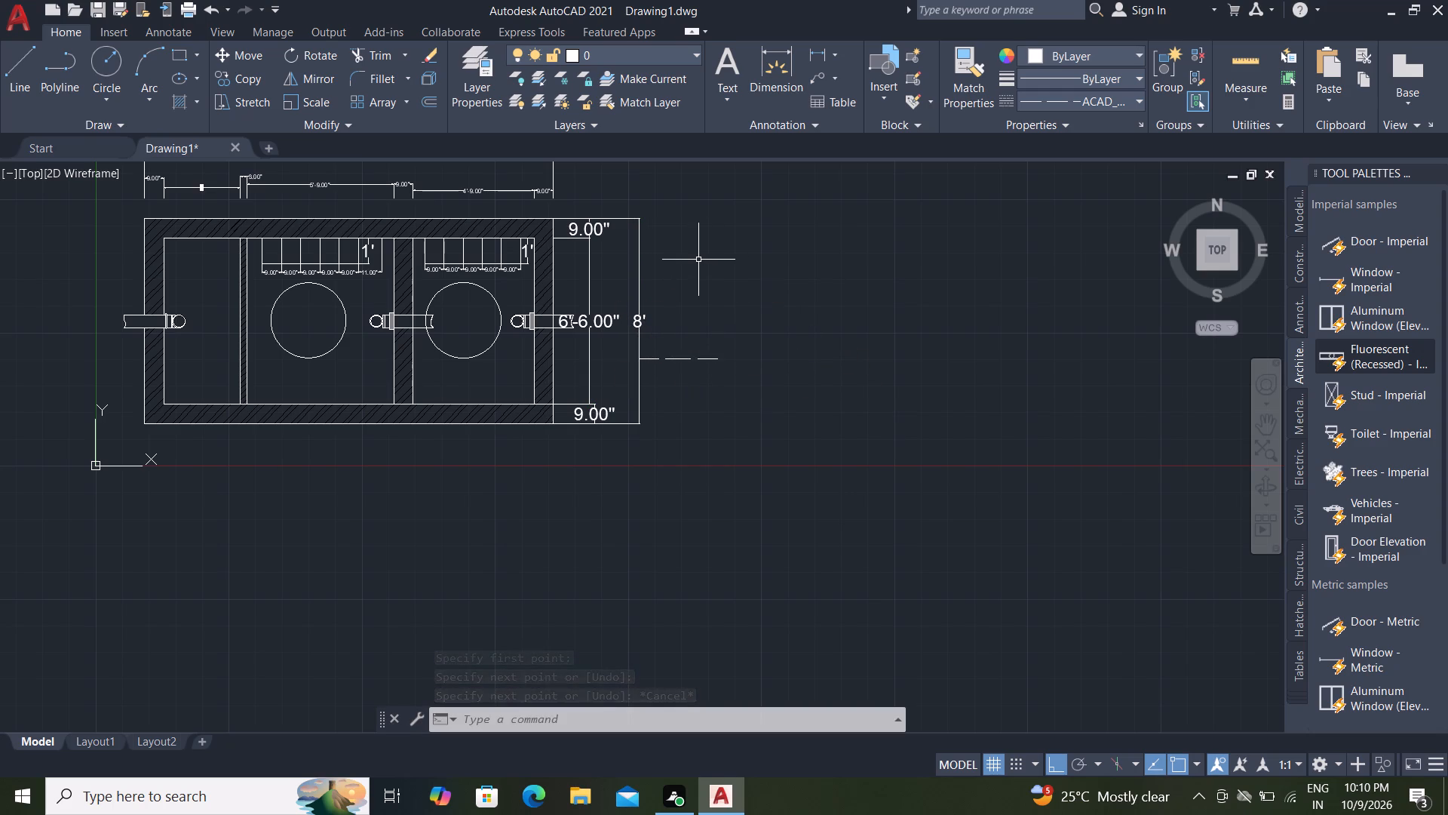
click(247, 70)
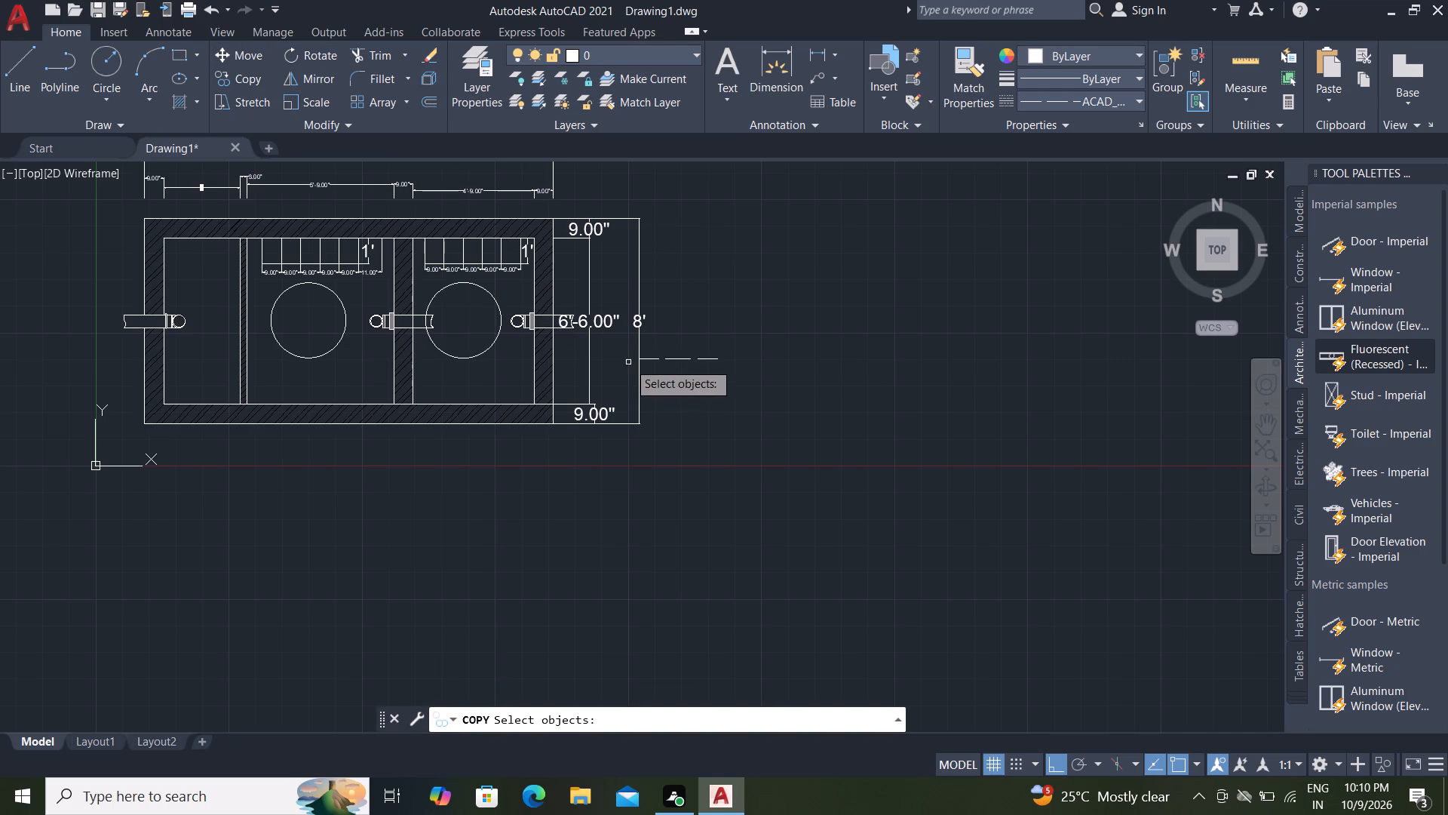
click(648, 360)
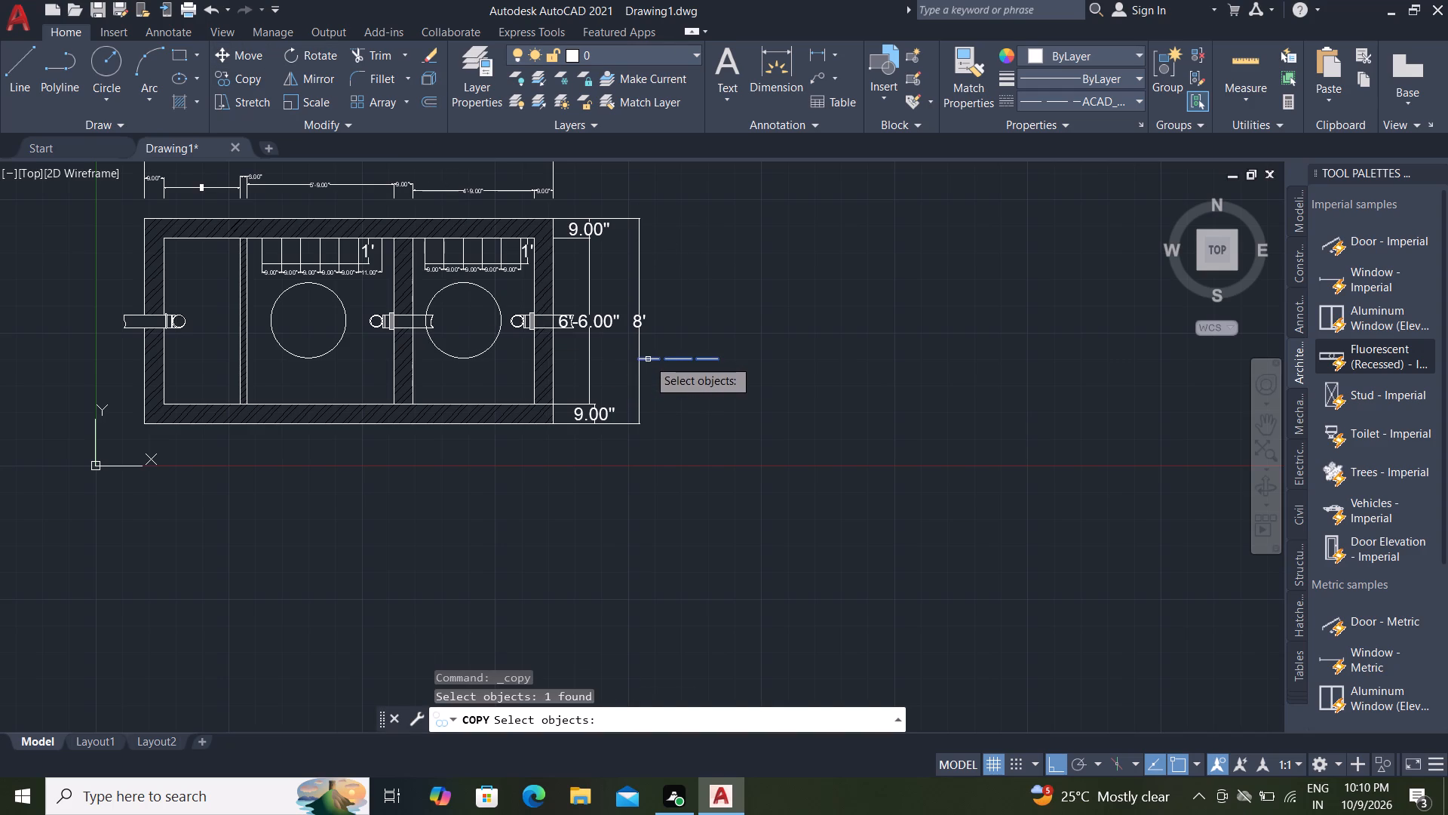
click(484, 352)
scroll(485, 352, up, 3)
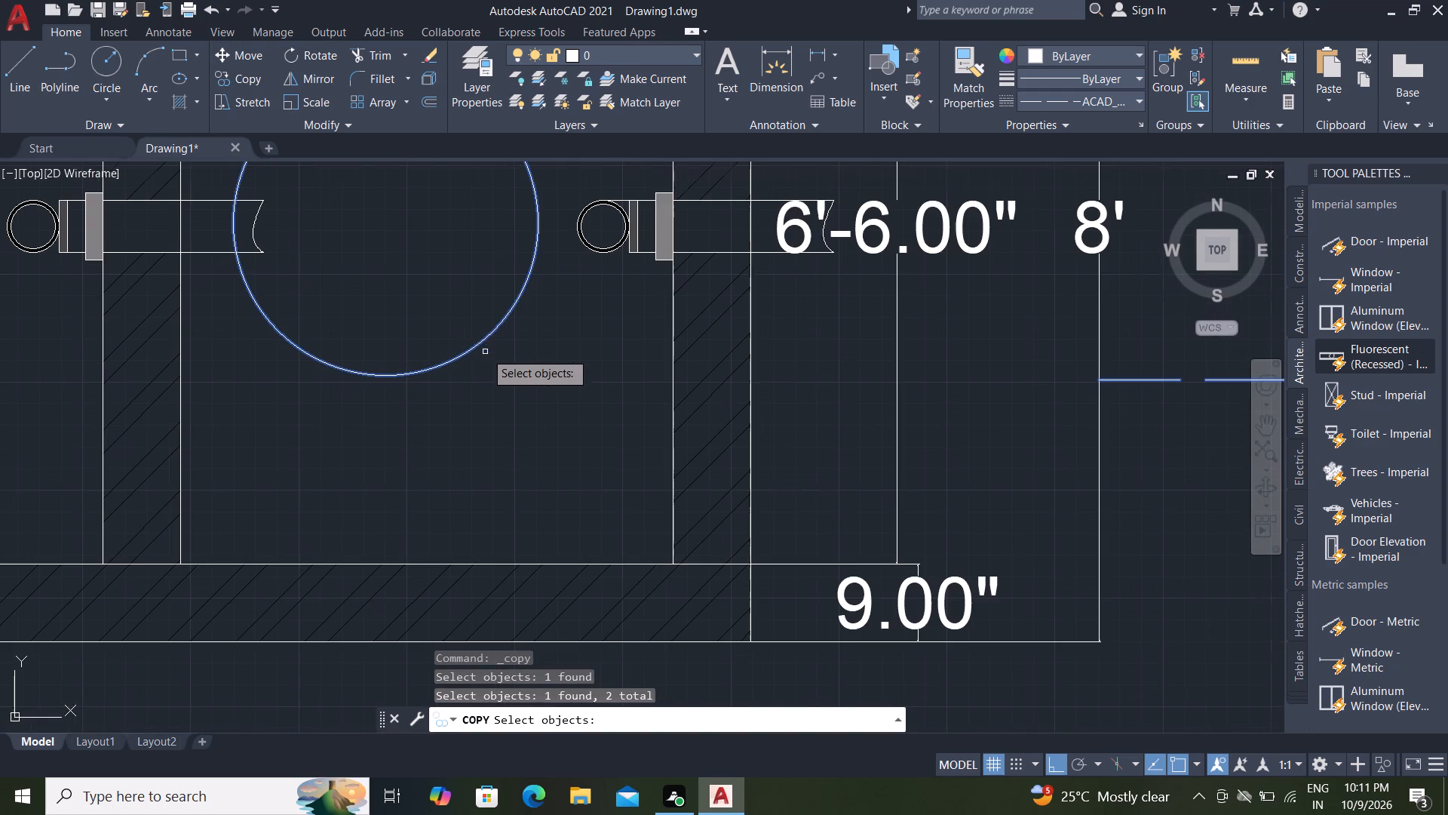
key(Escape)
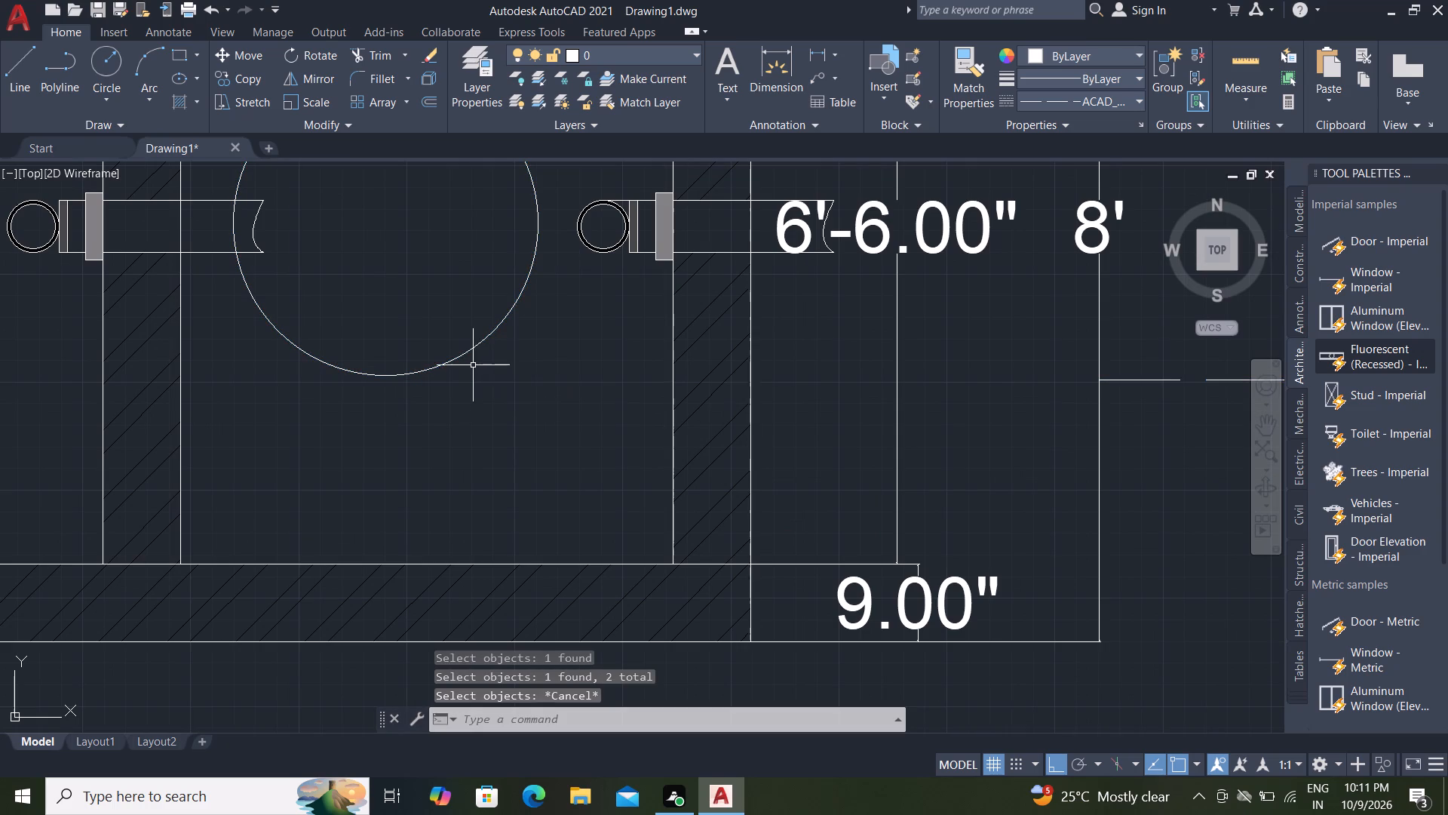
Match the properties of the dashed sample line onto the circles in the third and middle compartments.
click(961, 75)
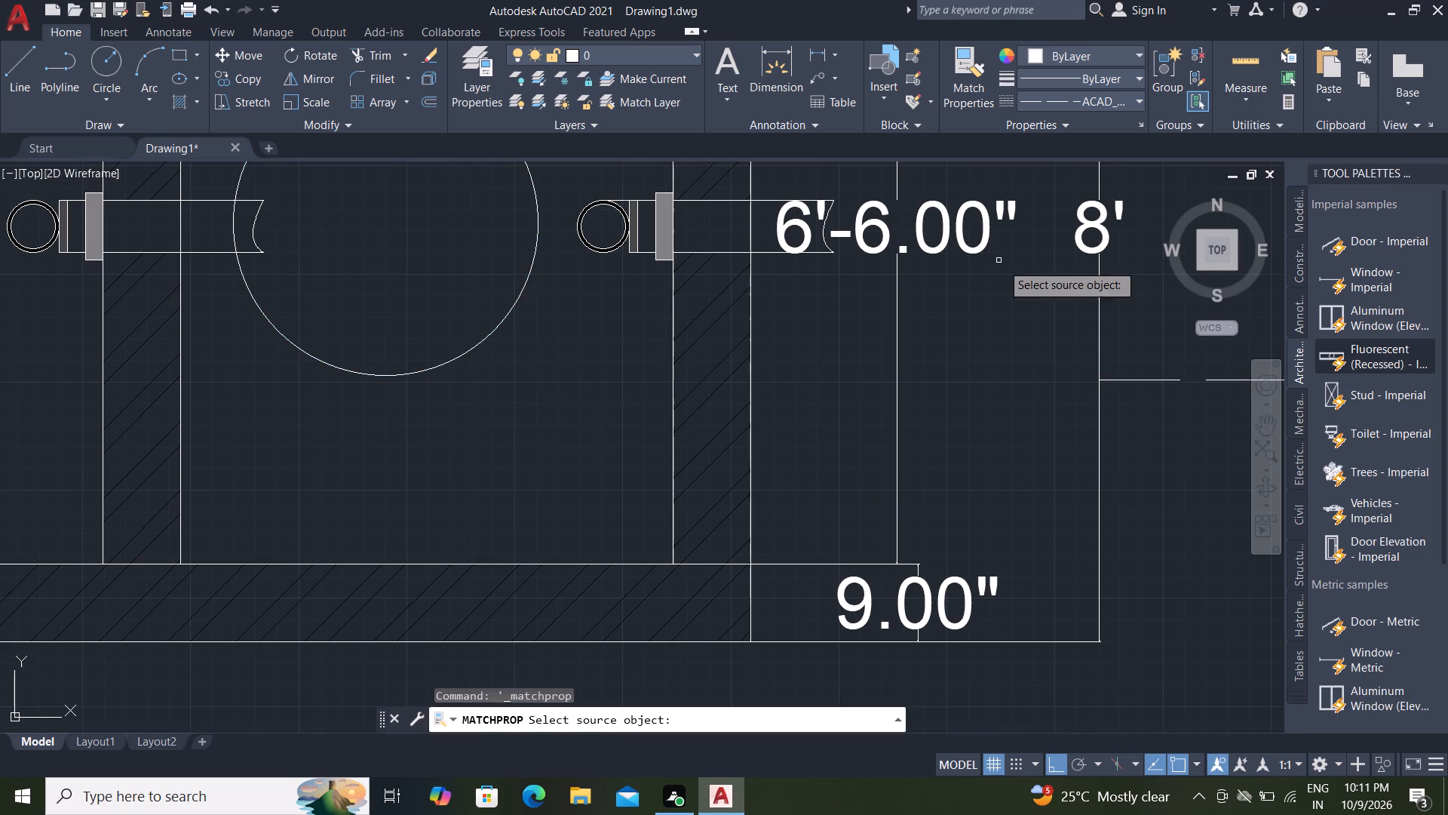
click(1152, 380)
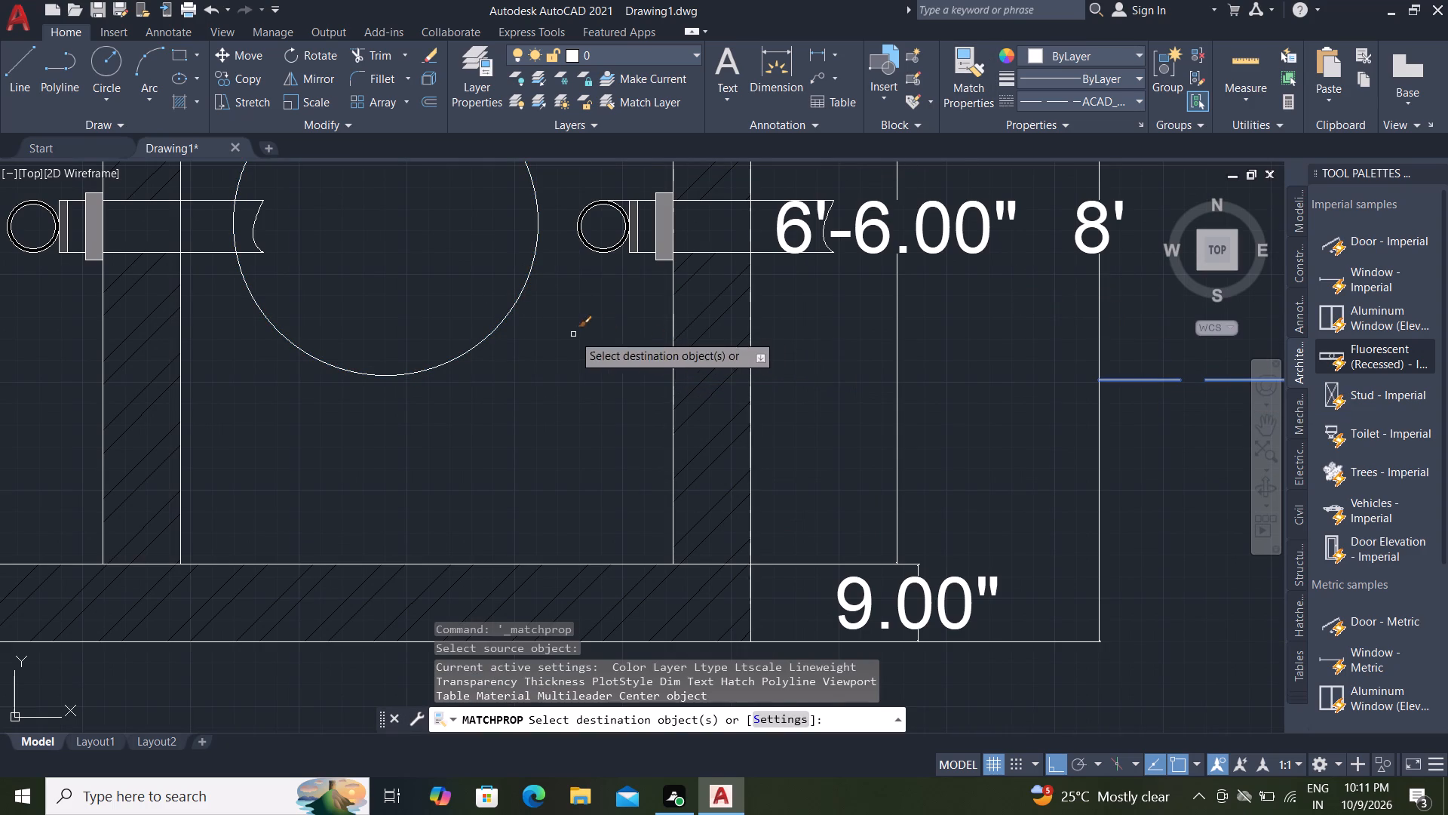
click(517, 297)
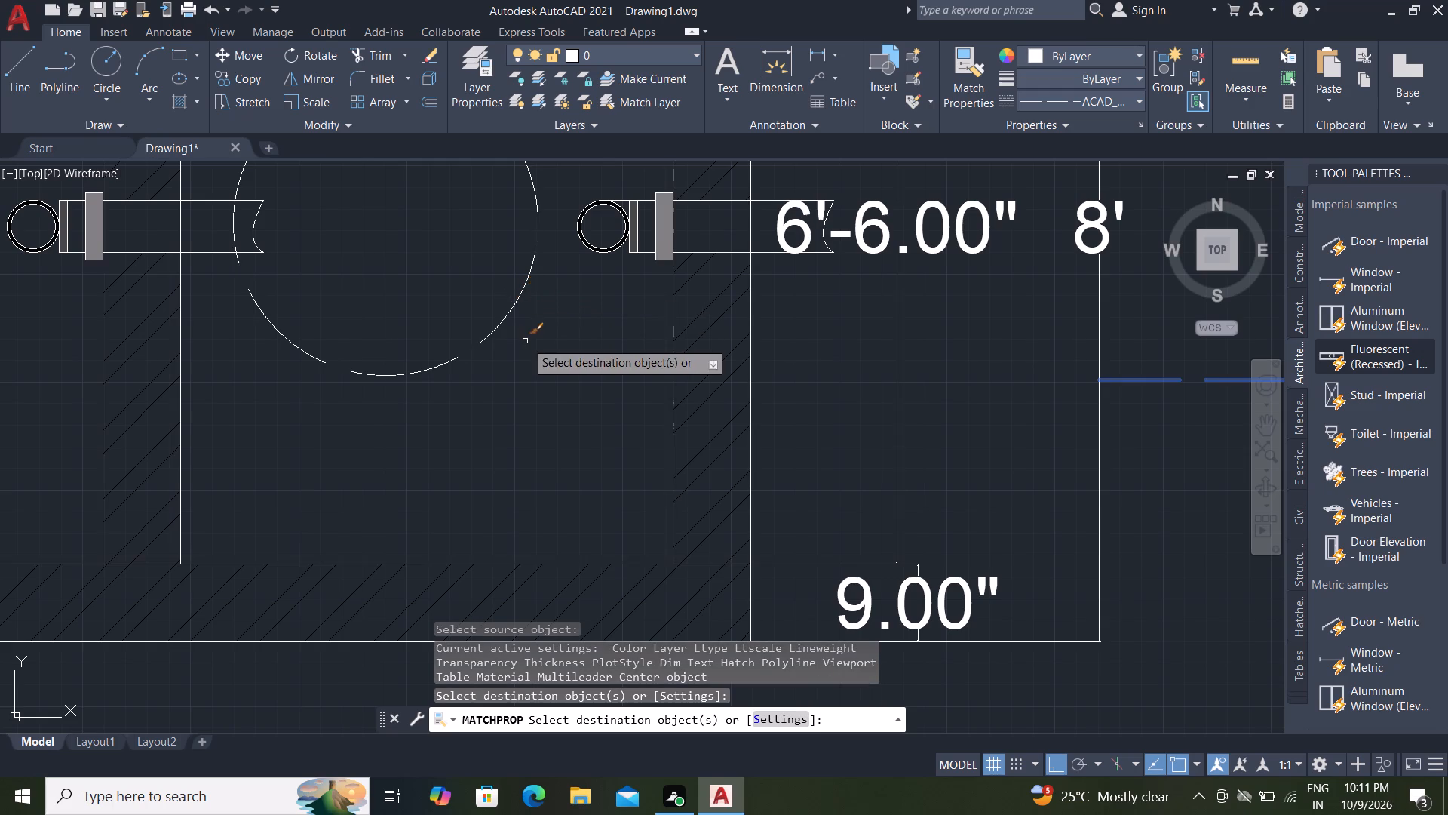
scroll(526, 345, down, 3)
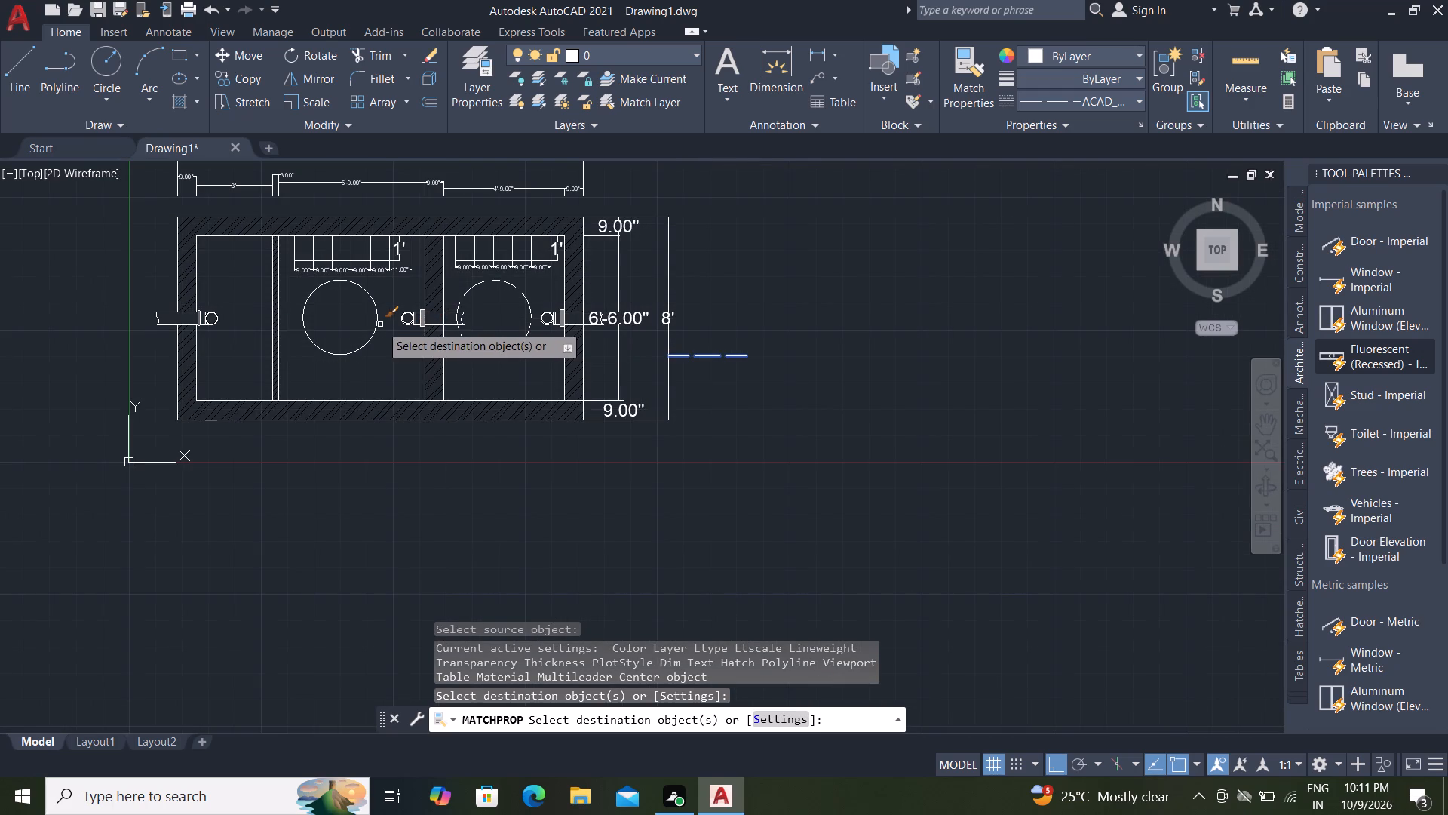
click(379, 324)
key(Escape)
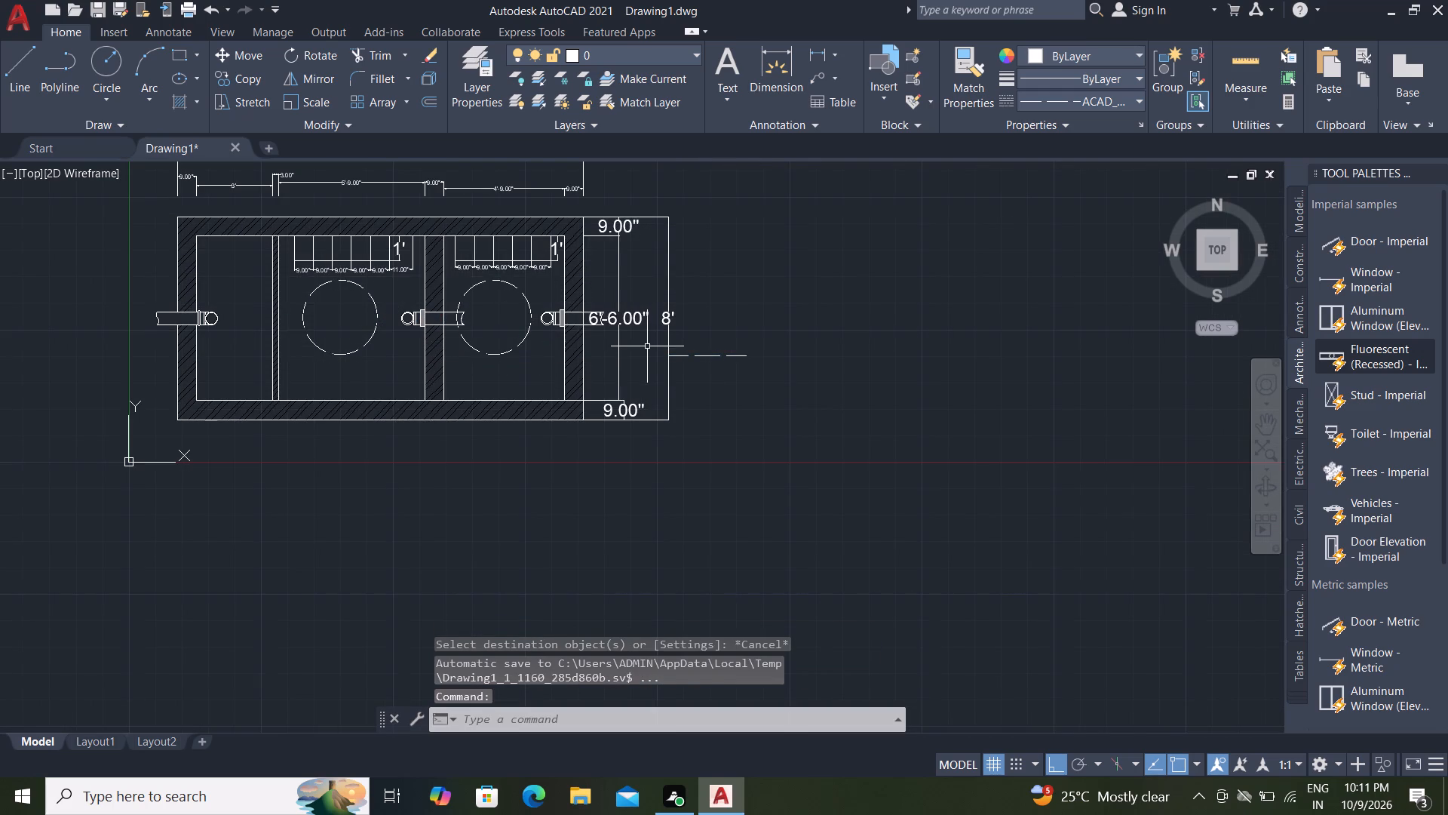
Delete the dashed sample line beside the overall 8' dimension.
click(703, 358)
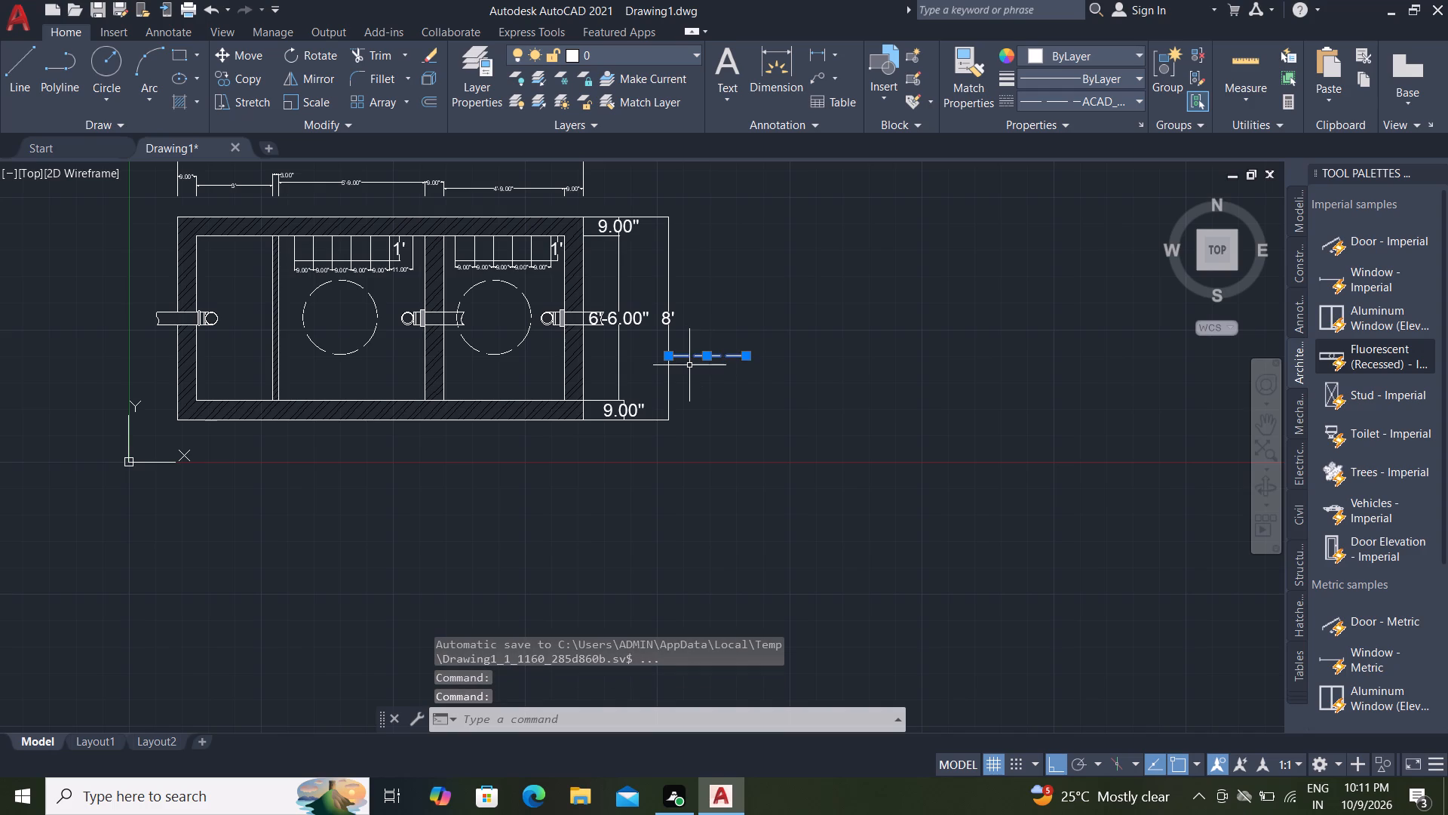
key(Delete)
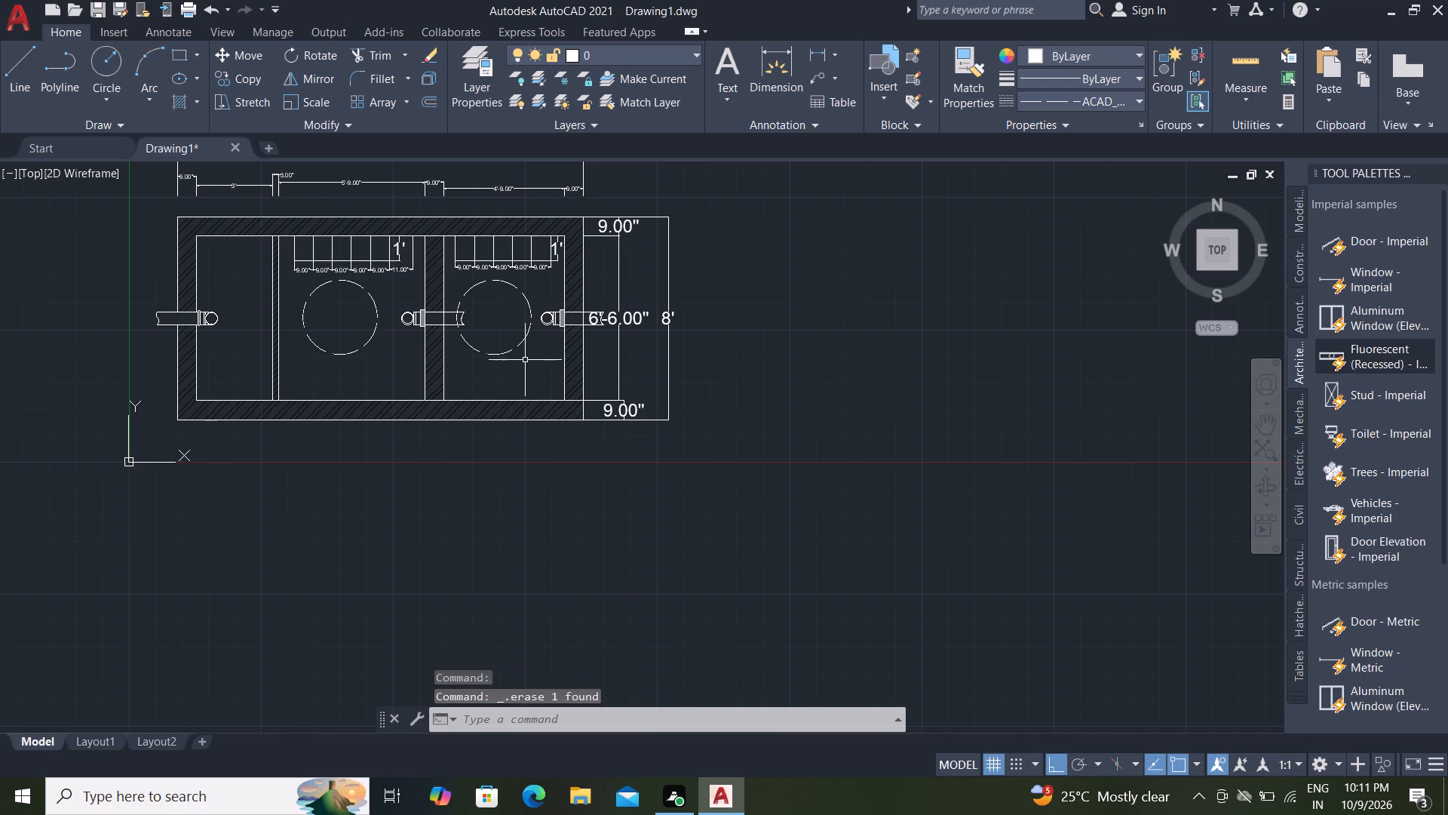
Draw an L-shaped line in the middle compartment from the last tread line, about 4' across the treads and about 1'-2" down.
middle_drag(493, 361, 602, 342)
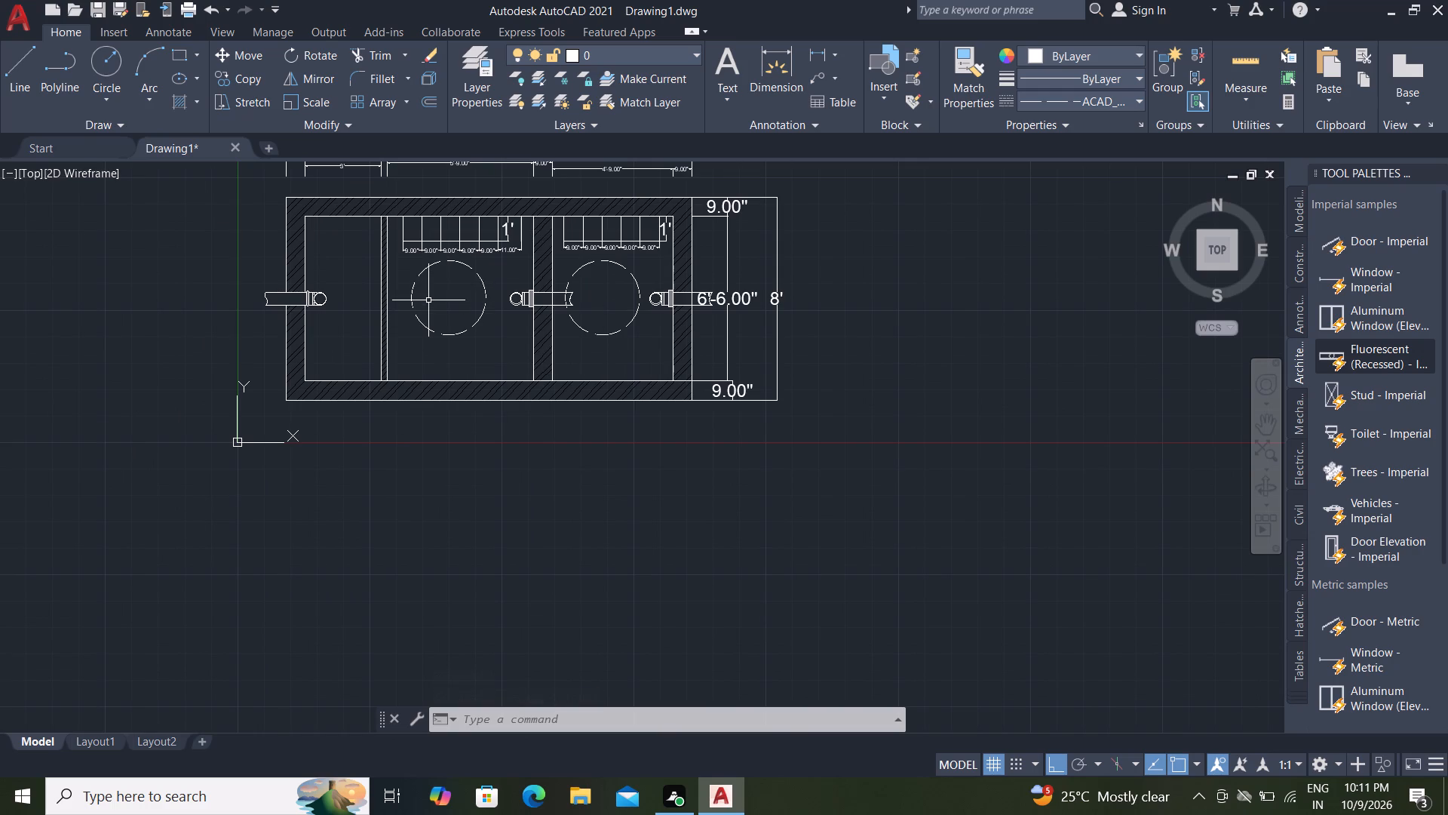
click(16, 57)
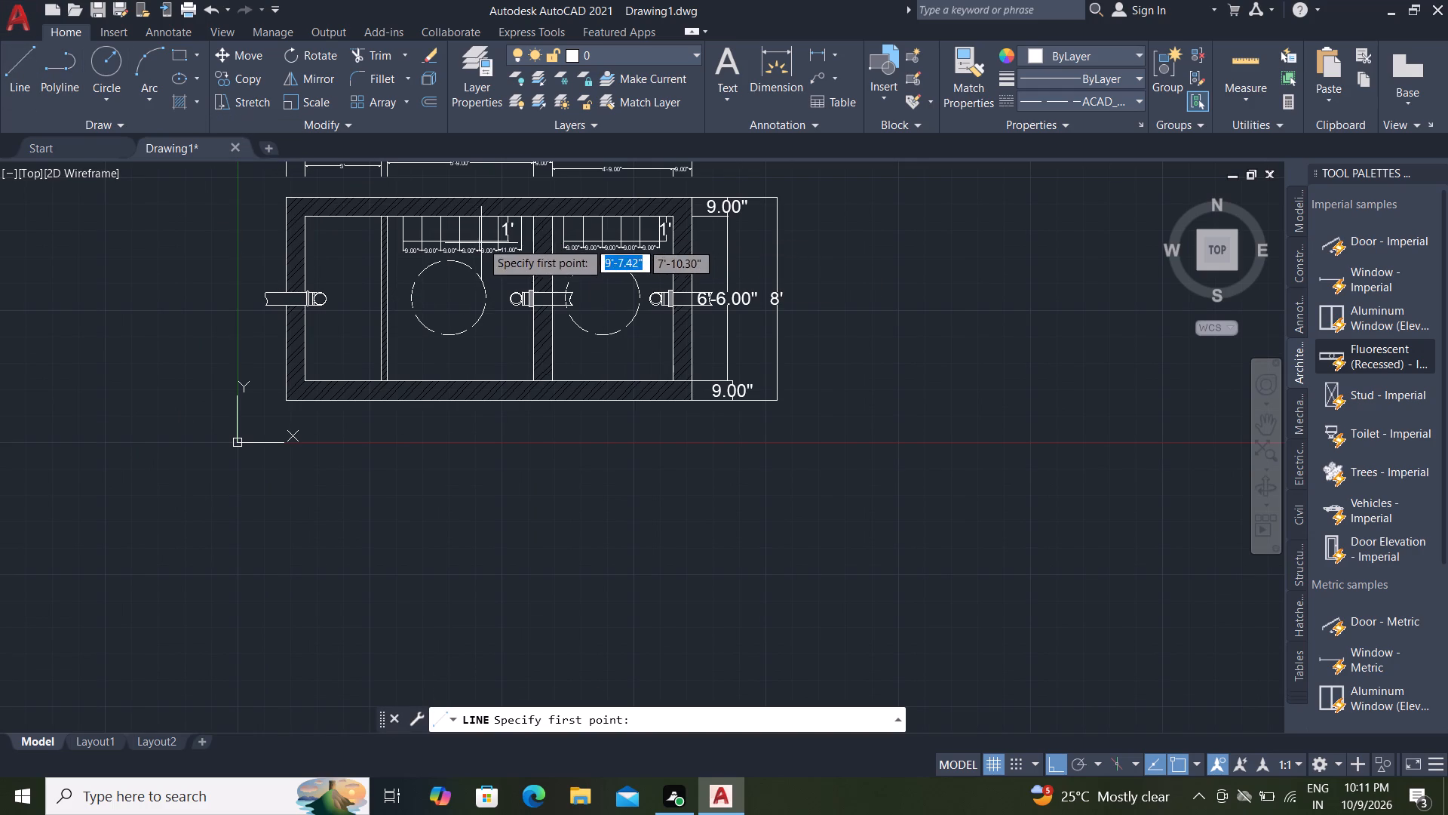
scroll(496, 231, up, 5)
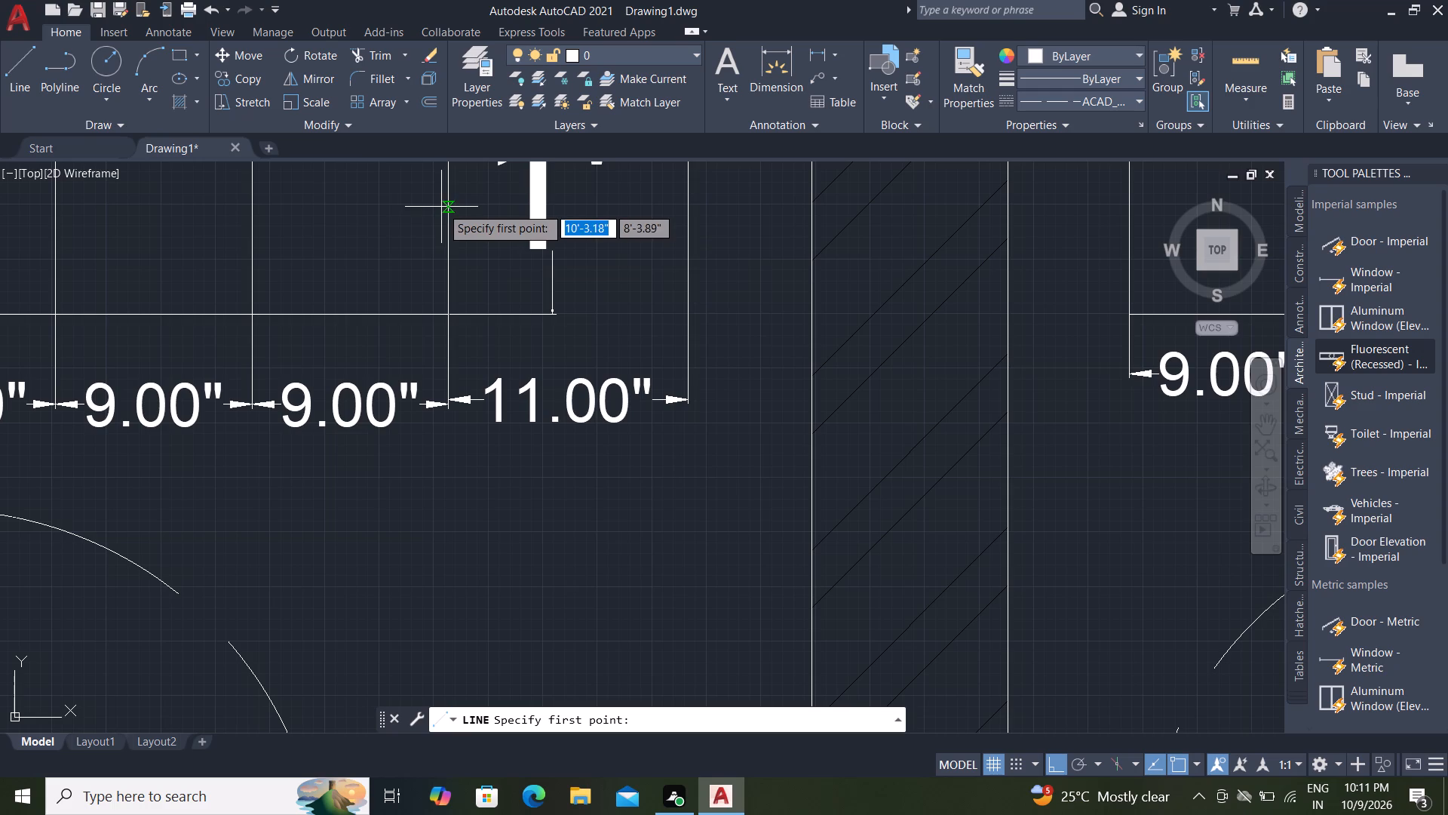
click(446, 194)
scroll(447, 198, down, 2)
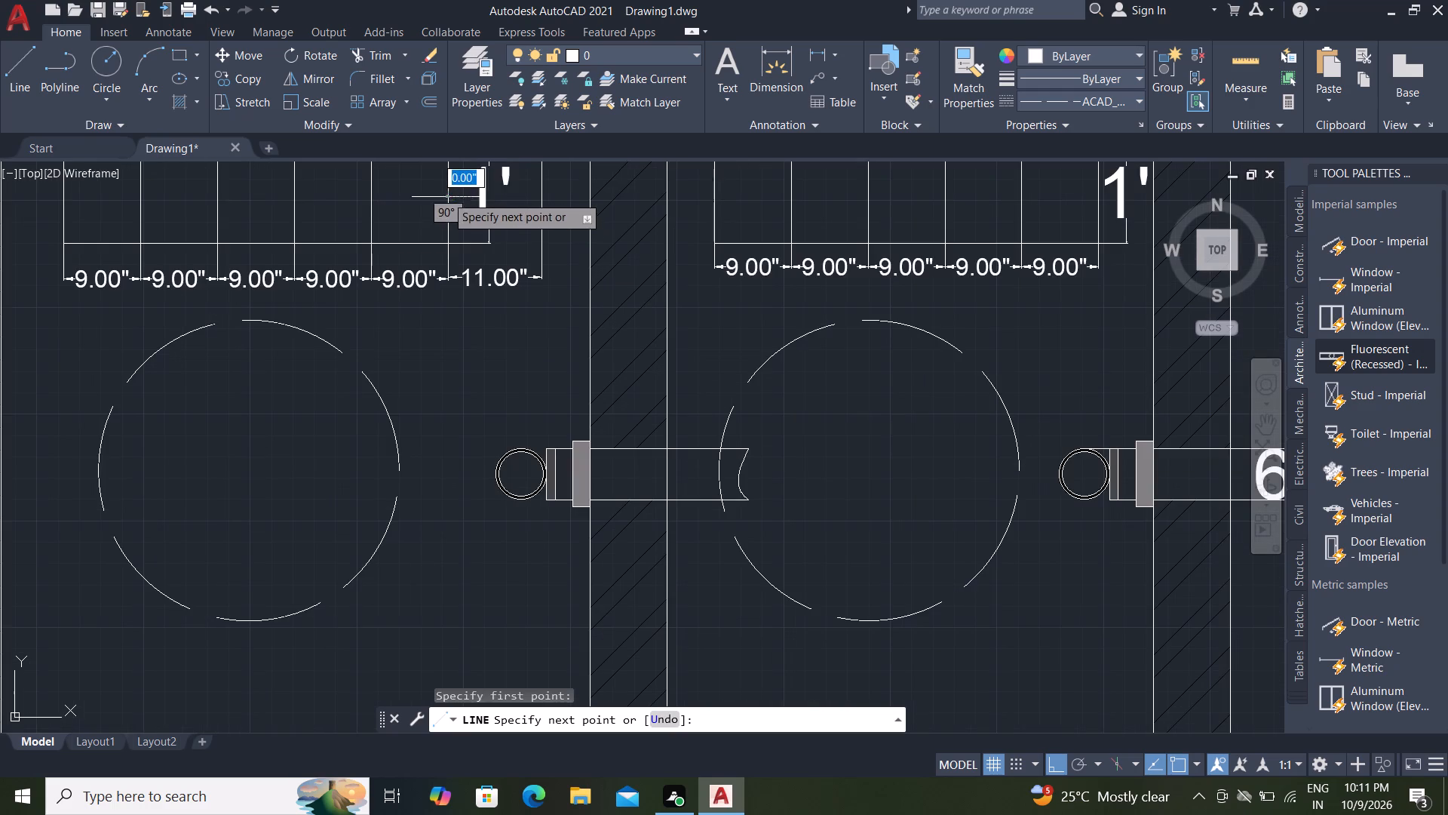
click(29, 195)
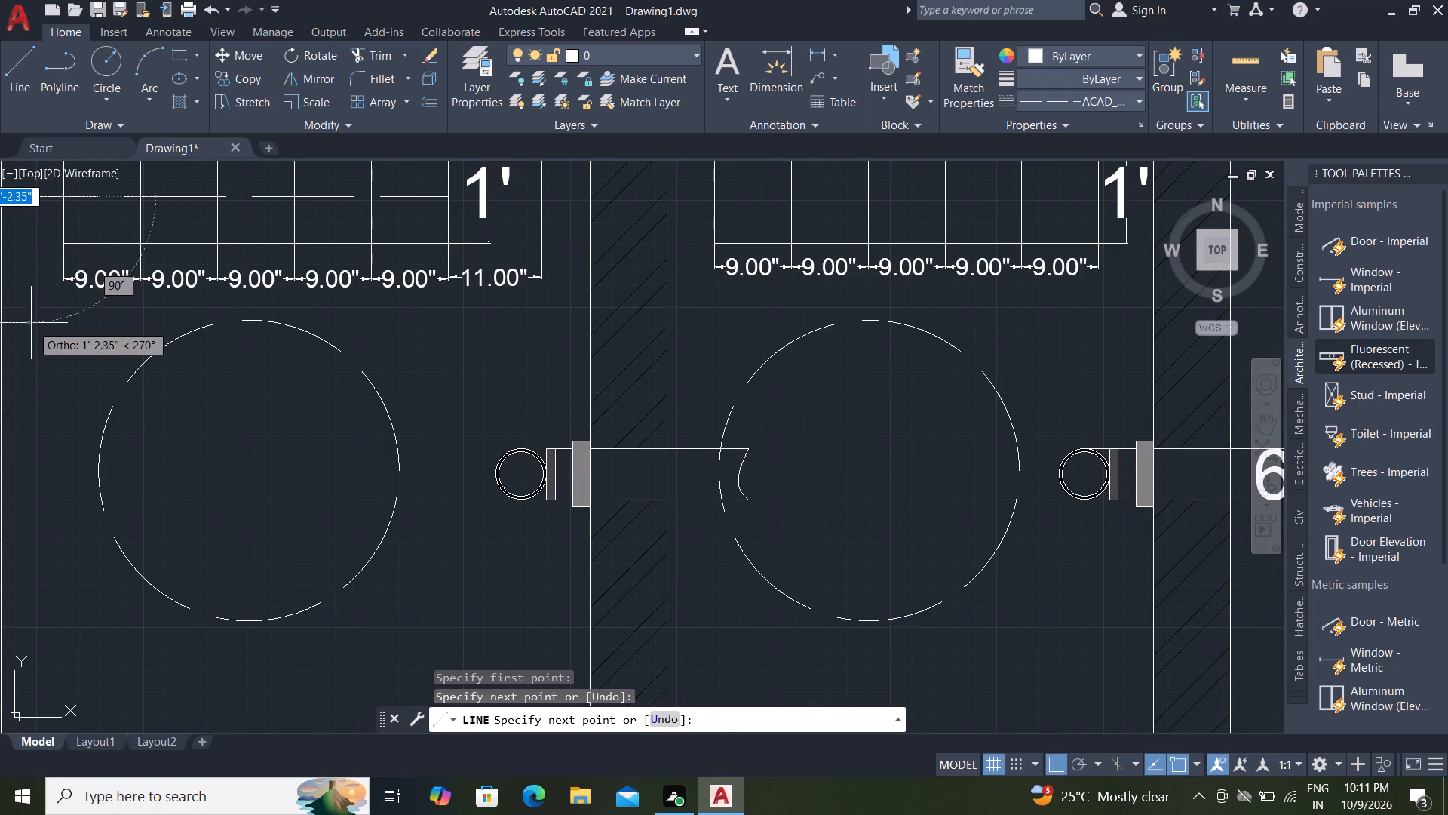
click(29, 325)
key(Escape)
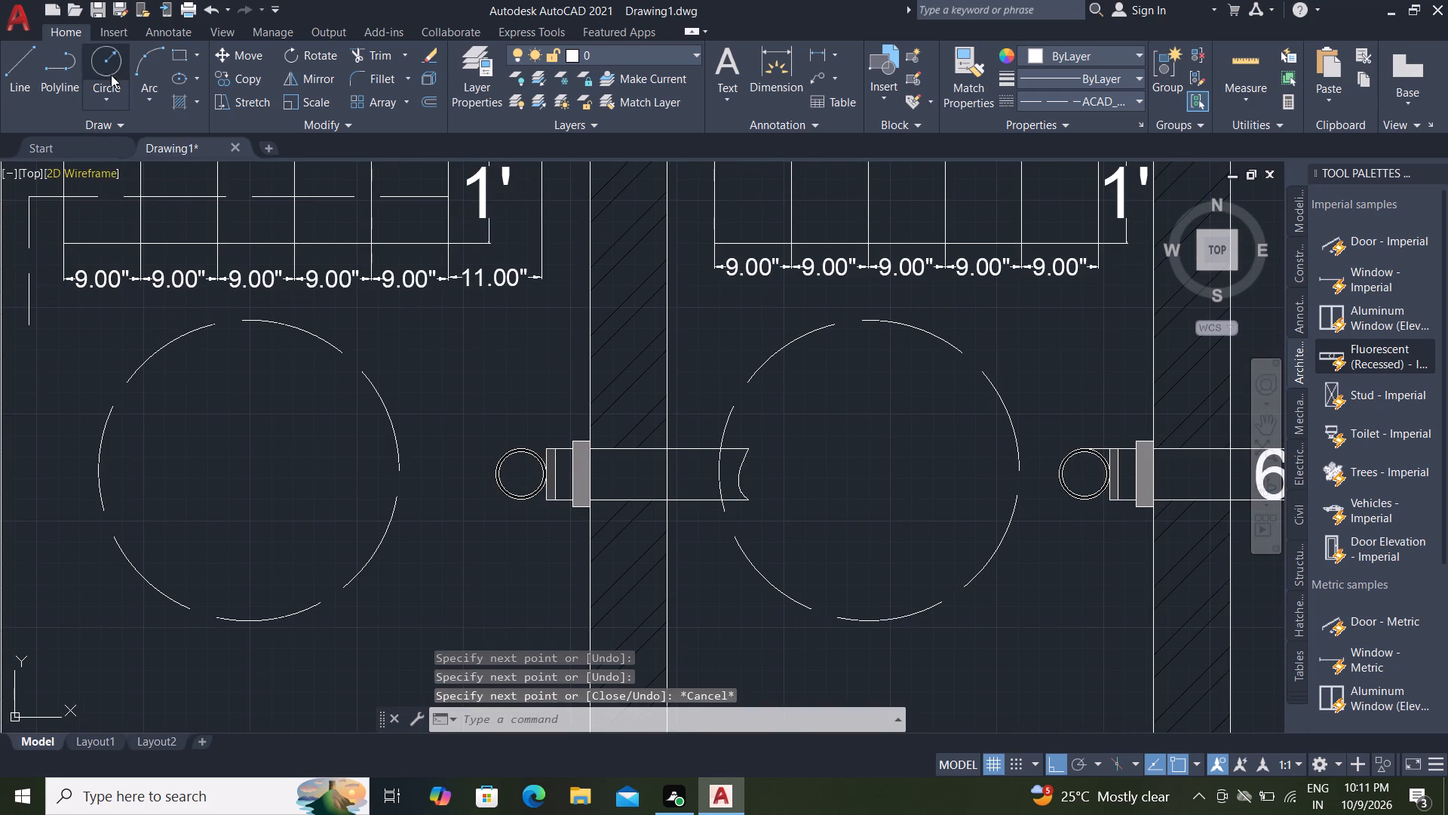
Draw a matching L-shaped line in the third compartment from its last tread line, about 4' across the treads and about 1' down.
click(21, 49)
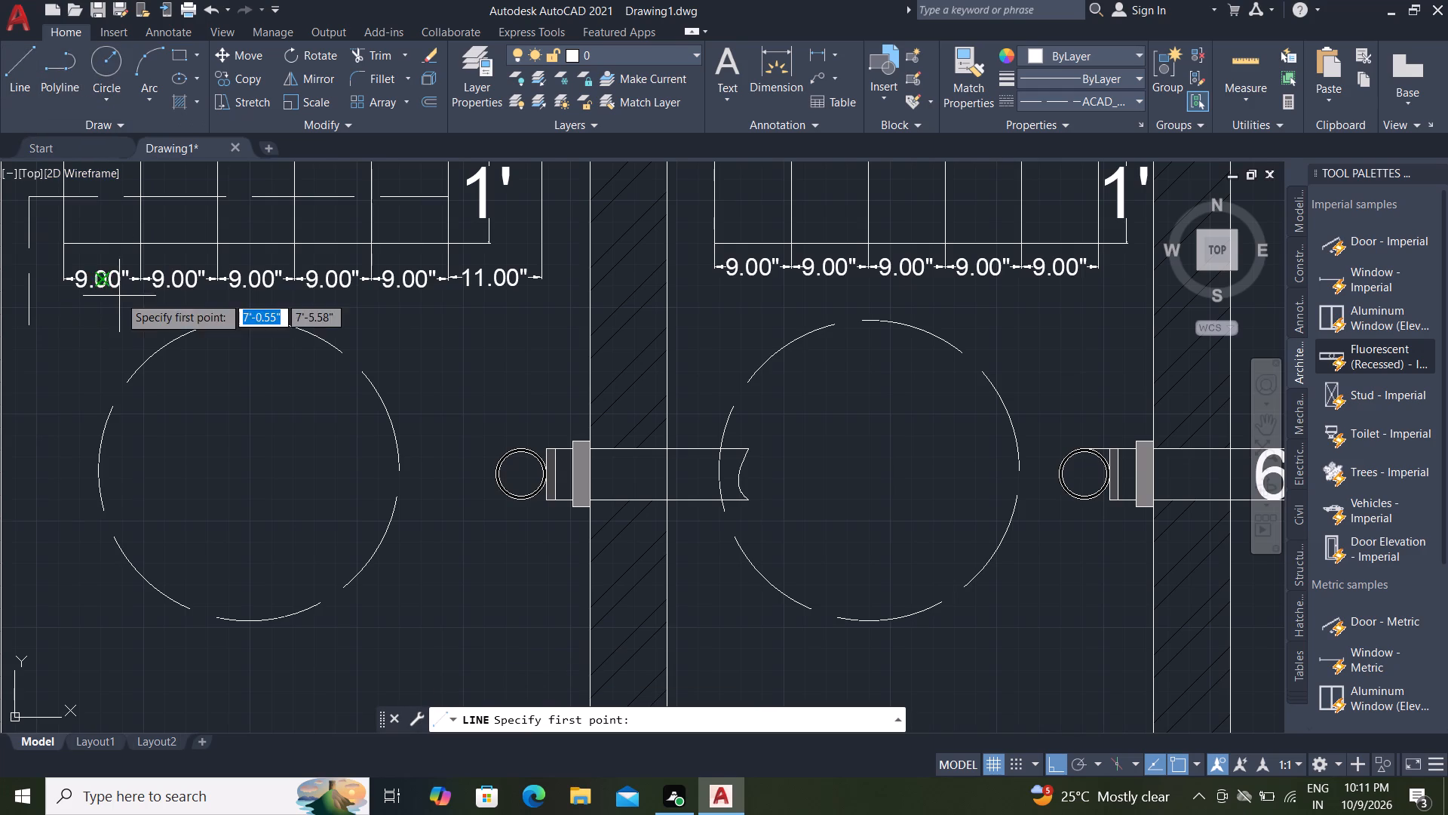
scroll(119, 296, down, 2)
scroll(478, 251, up, 2)
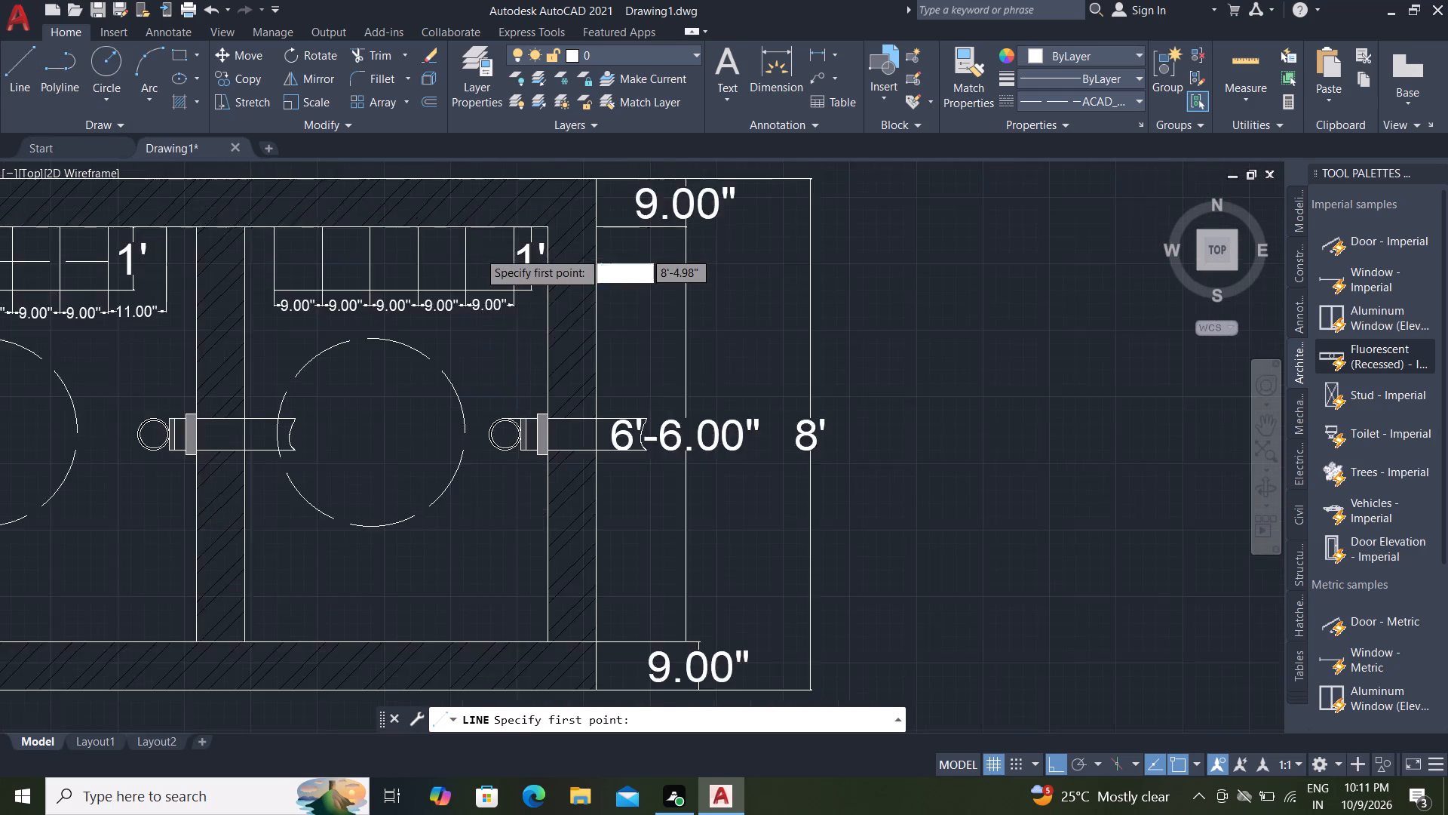
scroll(530, 265, down, 1)
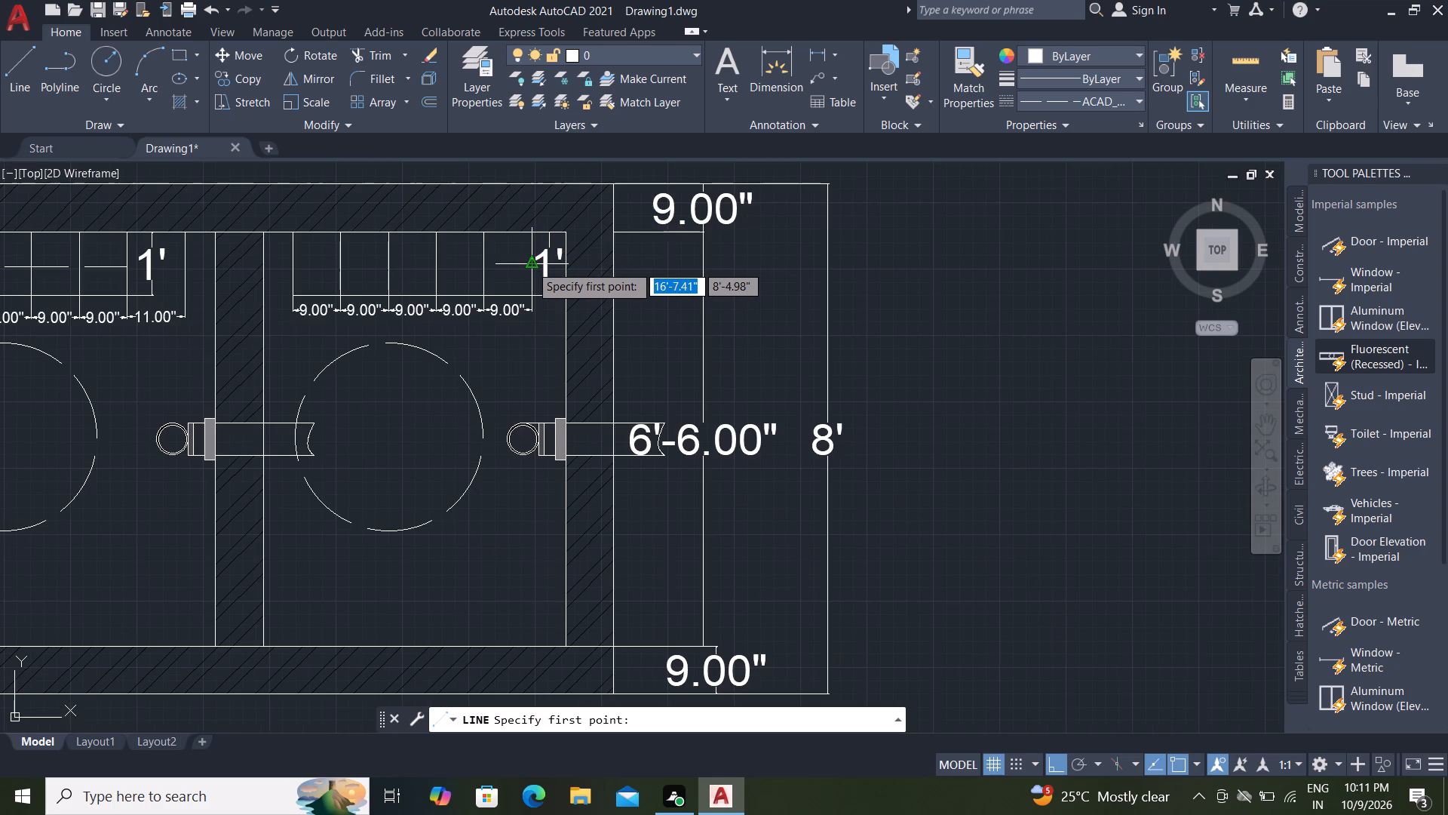
drag(530, 265, 520, 266)
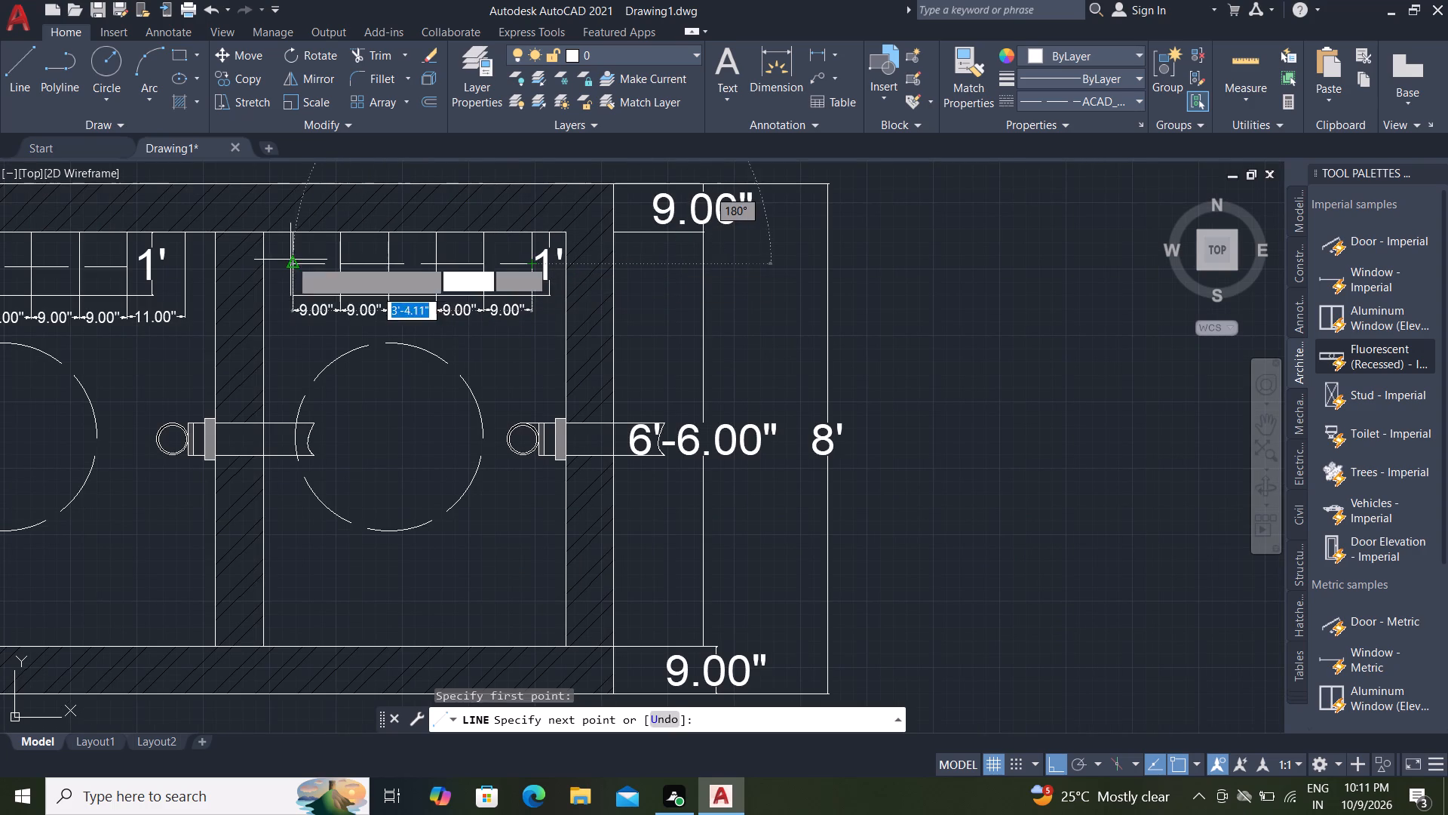
click(277, 263)
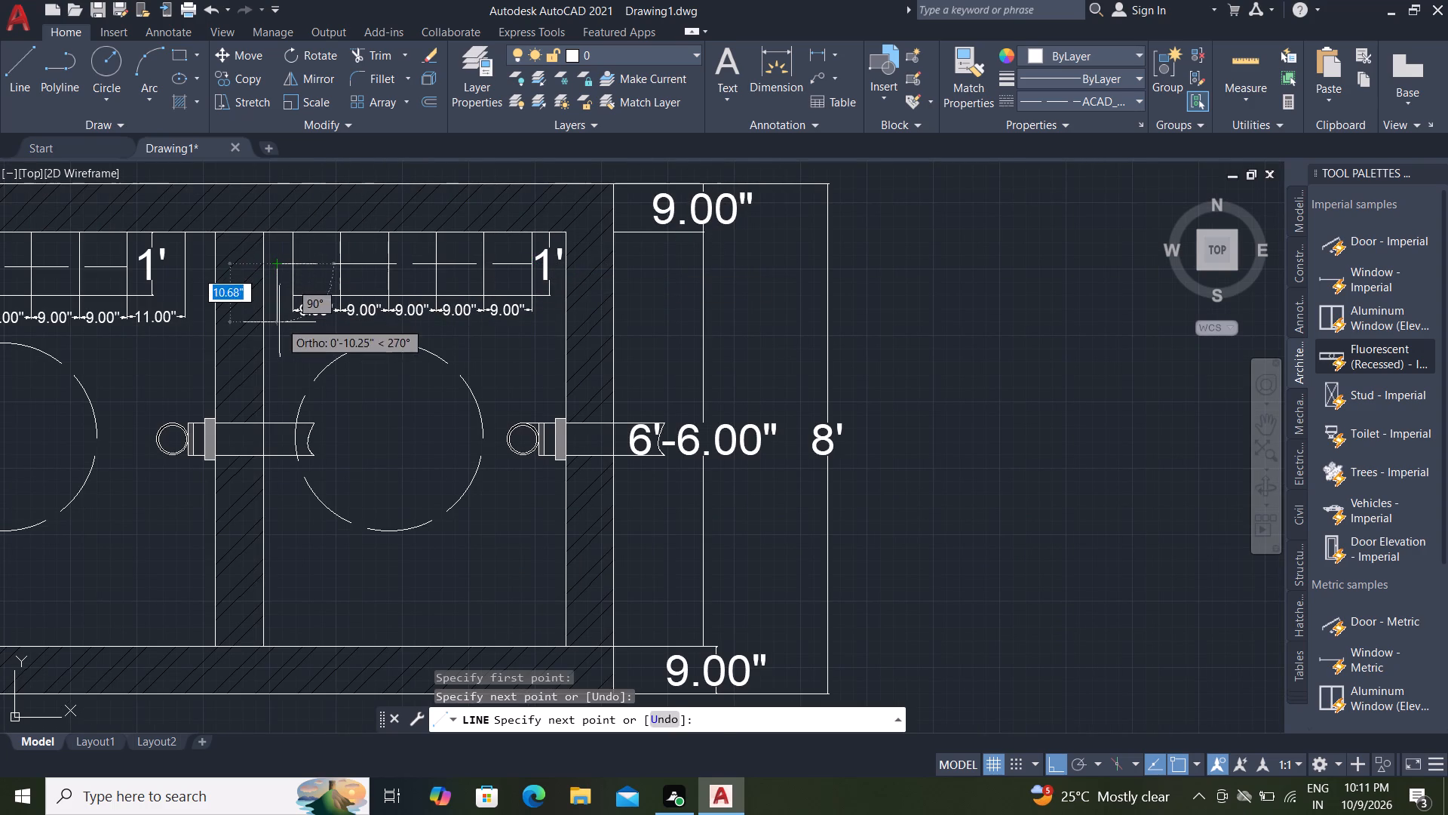
click(277, 327)
key(Escape)
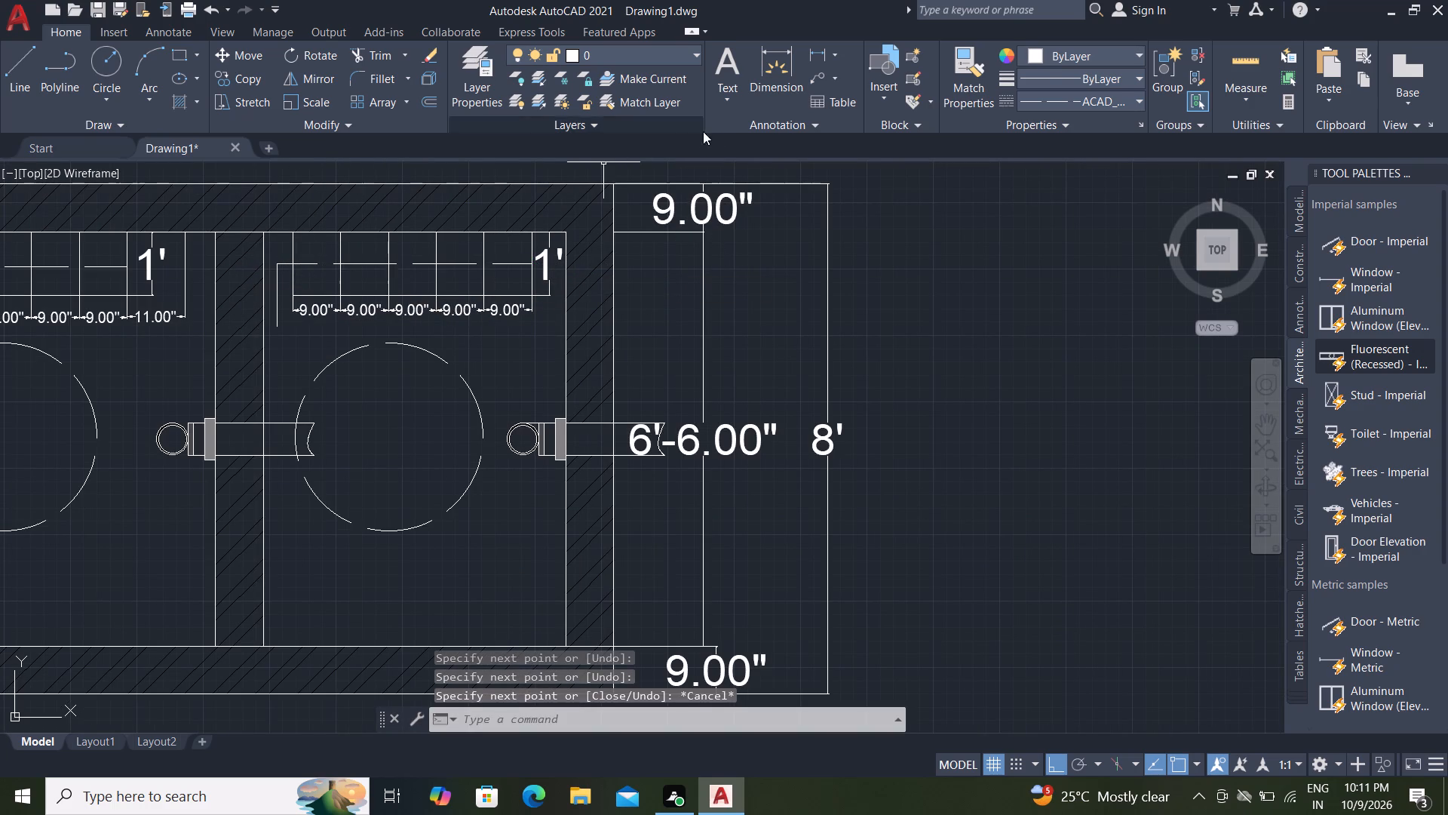
Match the properties of the overall 8' dimension onto the horizontal tread lines in the third and middle compartments.
click(964, 96)
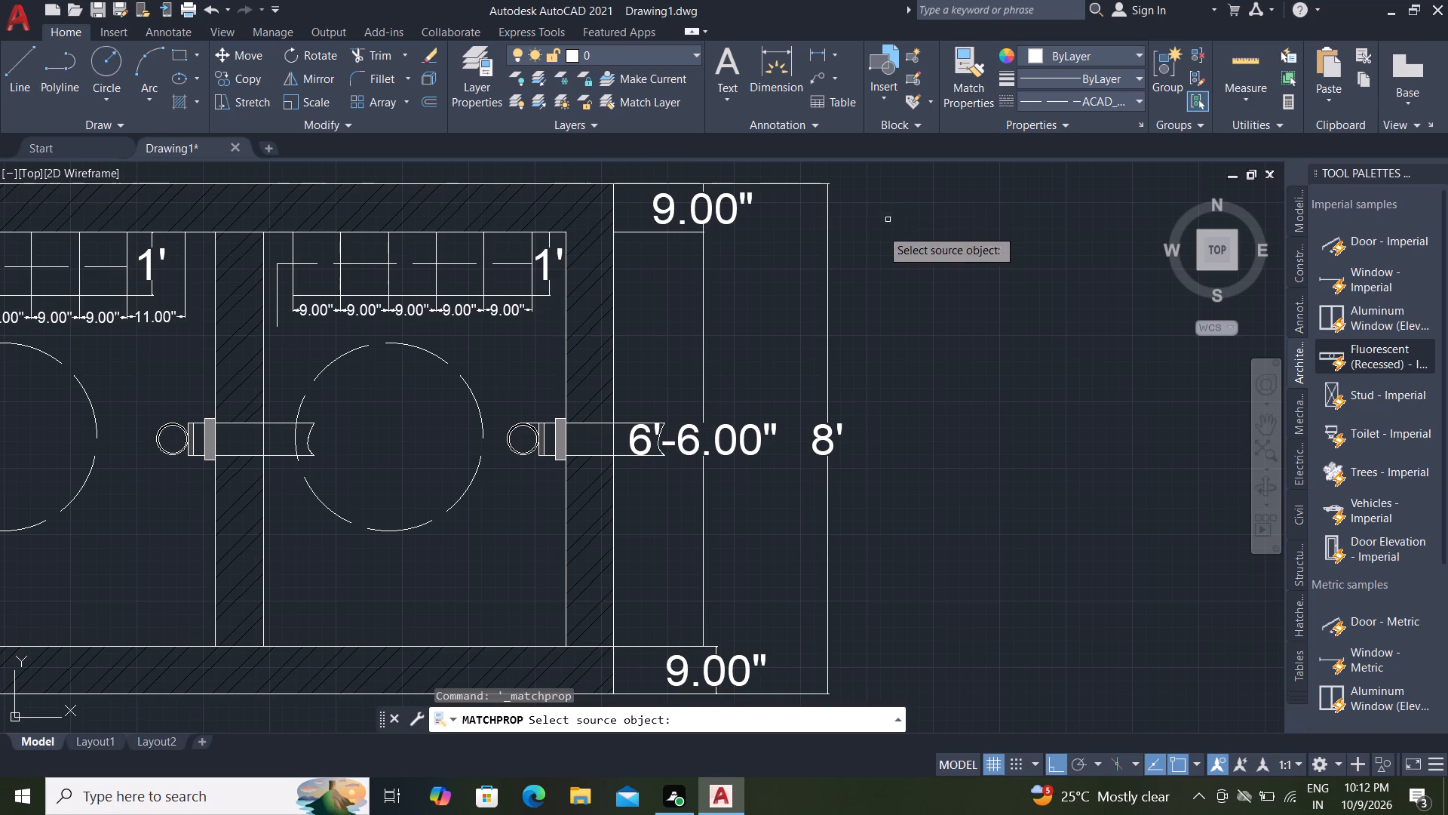
click(830, 258)
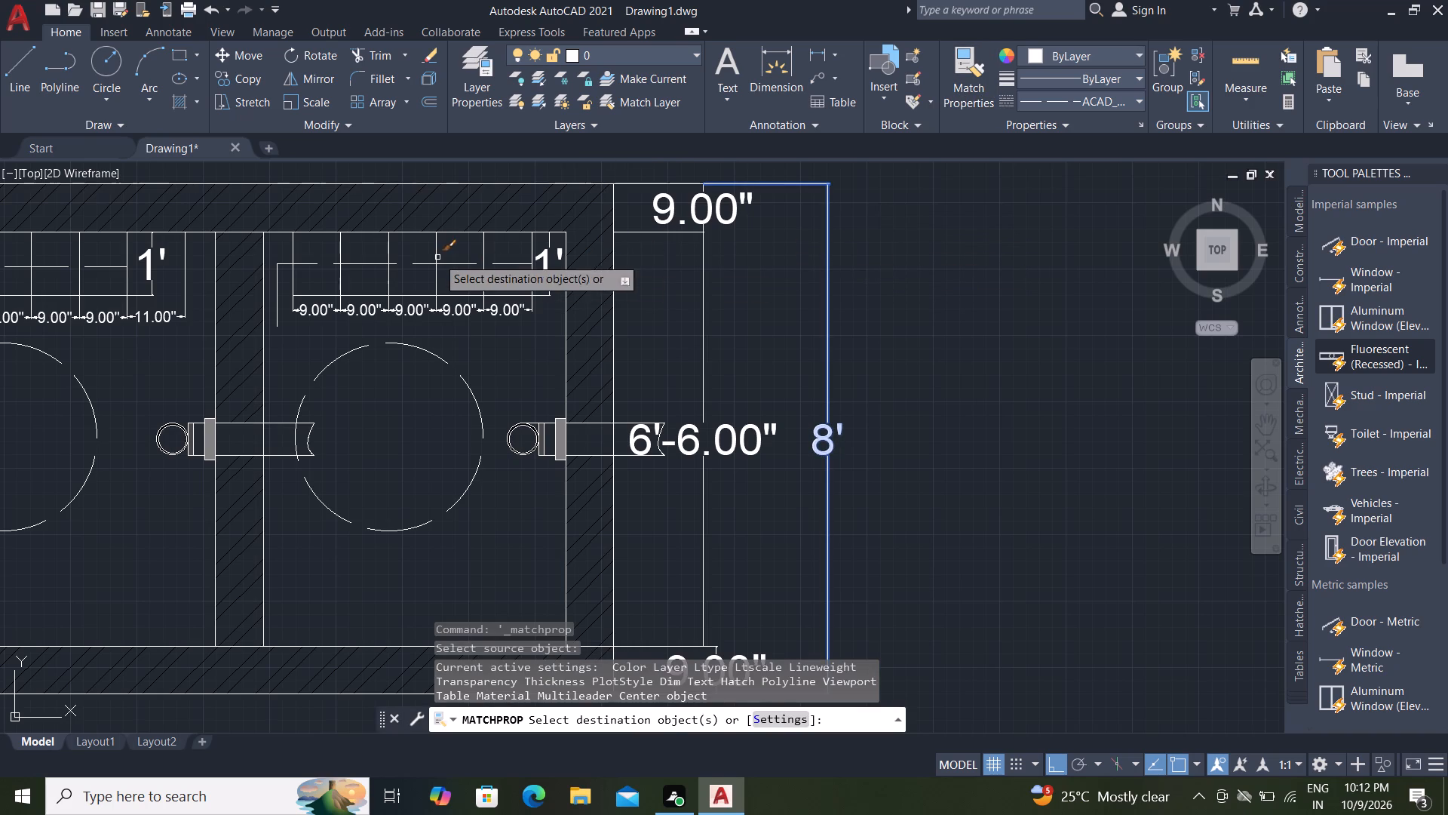
click(369, 266)
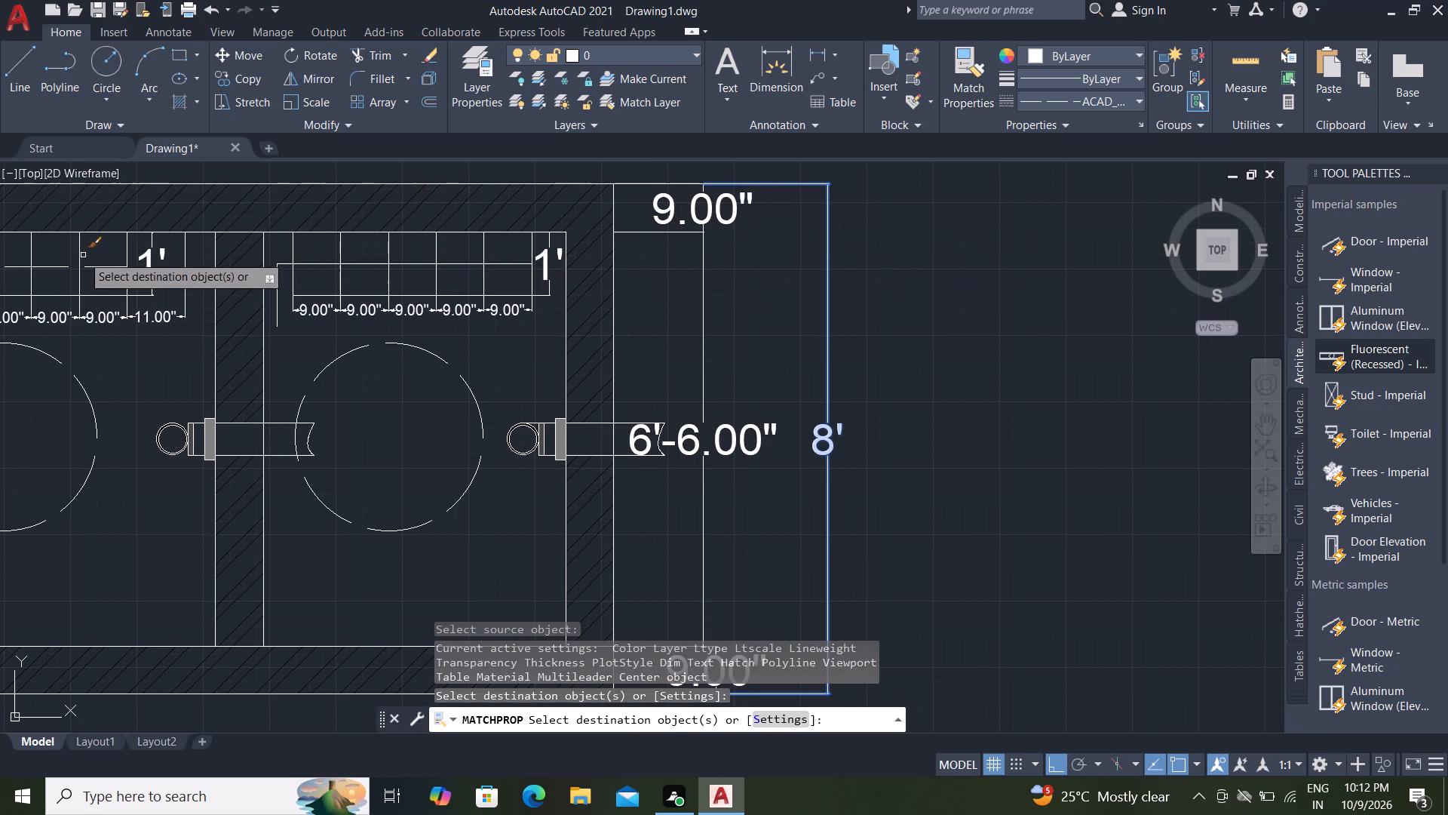
click(87, 266)
key(Escape)
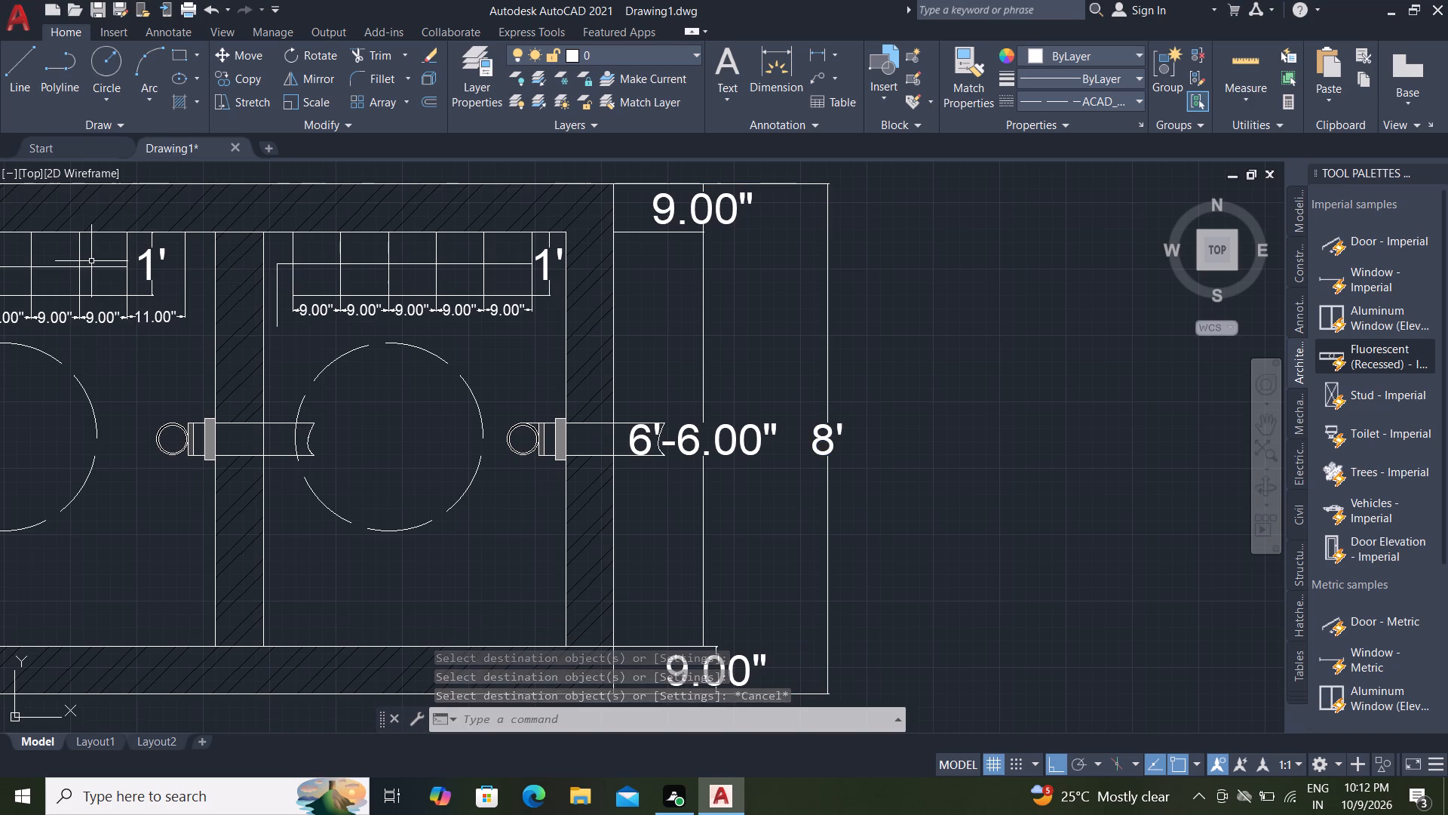
With ortho off, draw a diagonal arrowhead edge about 4" long, up and back from the middle compartment line's end at the last tread.
text(l)
key(space)
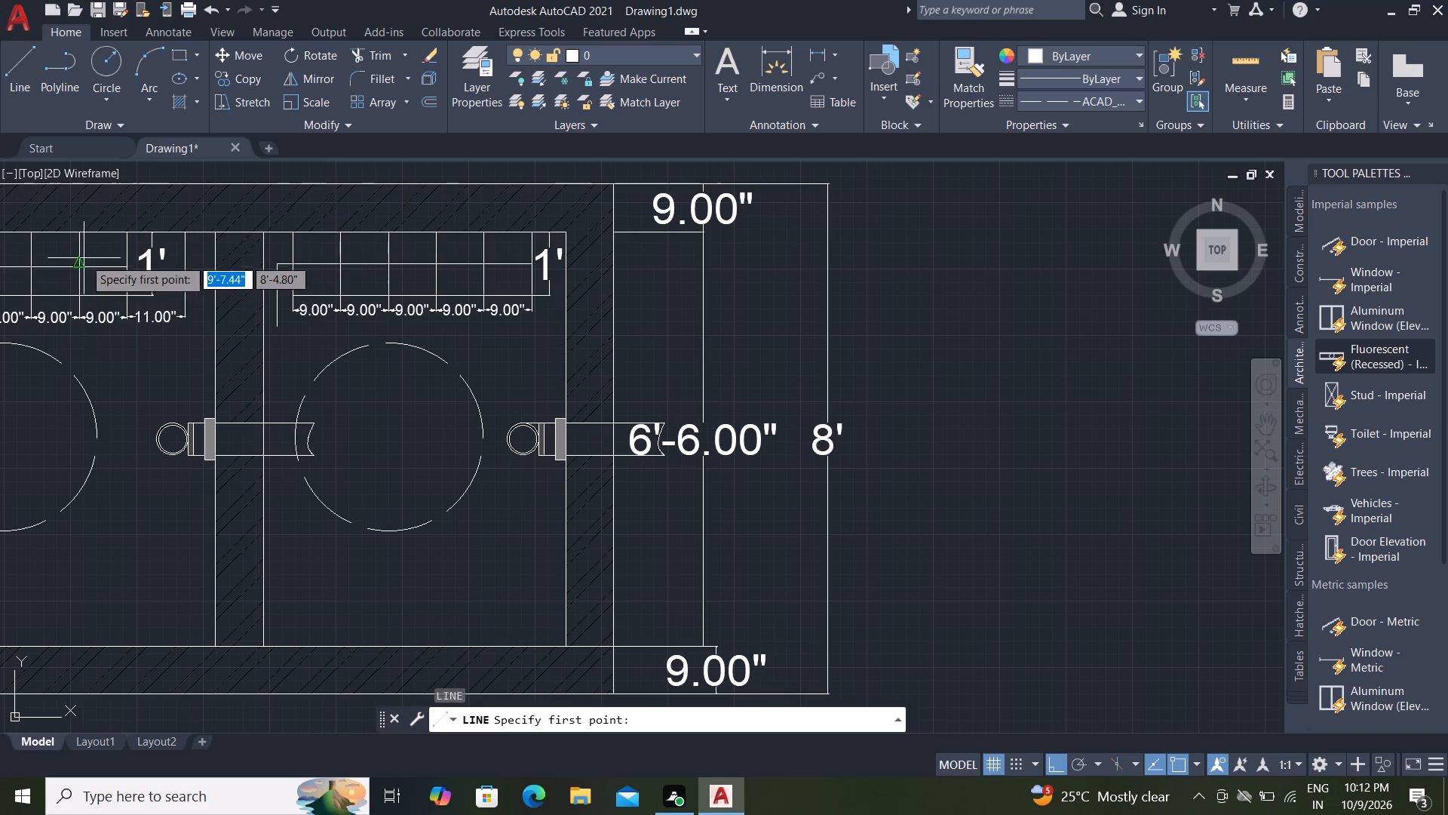
scroll(112, 261, up, 2)
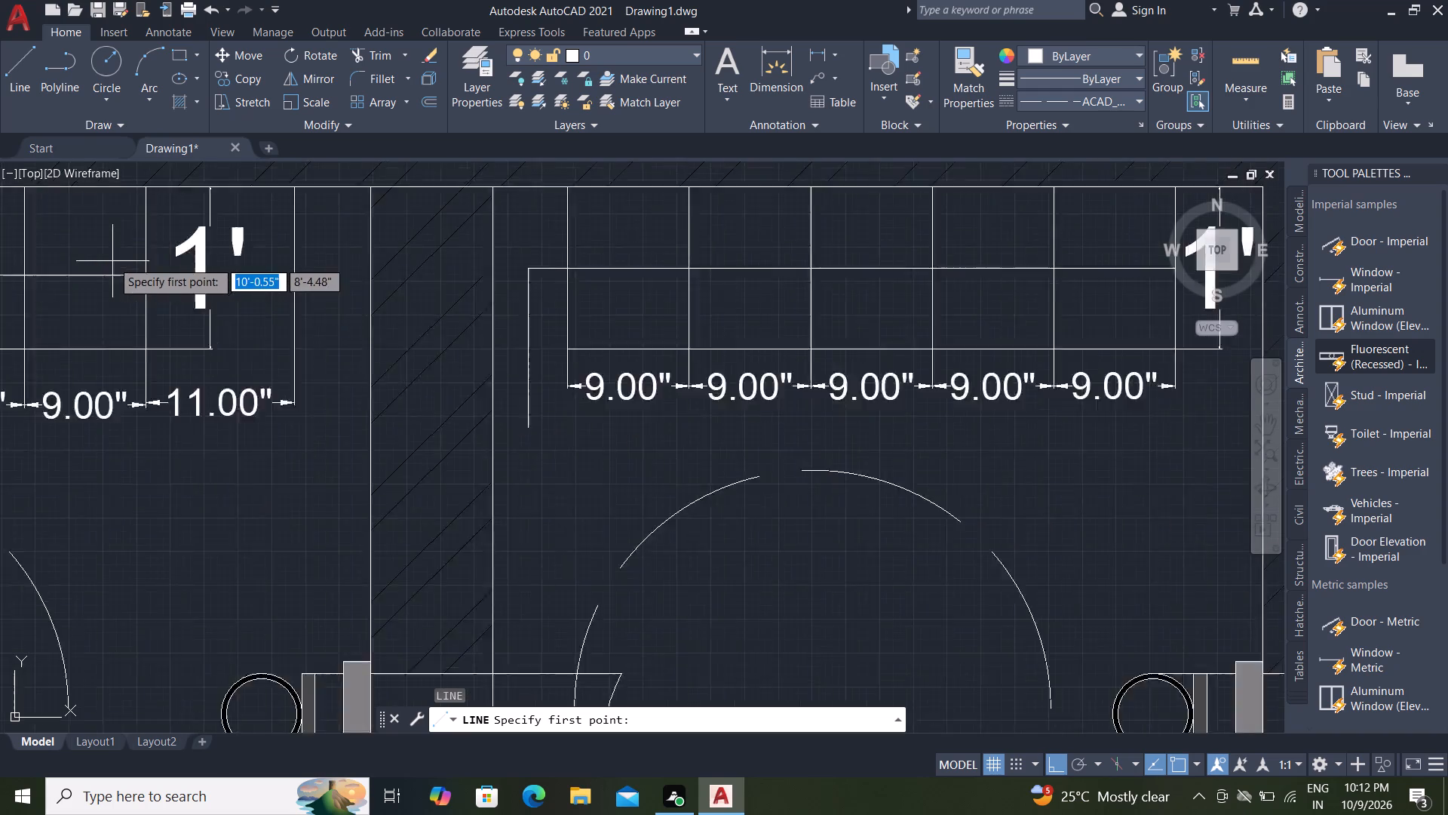
scroll(112, 260, up, 1)
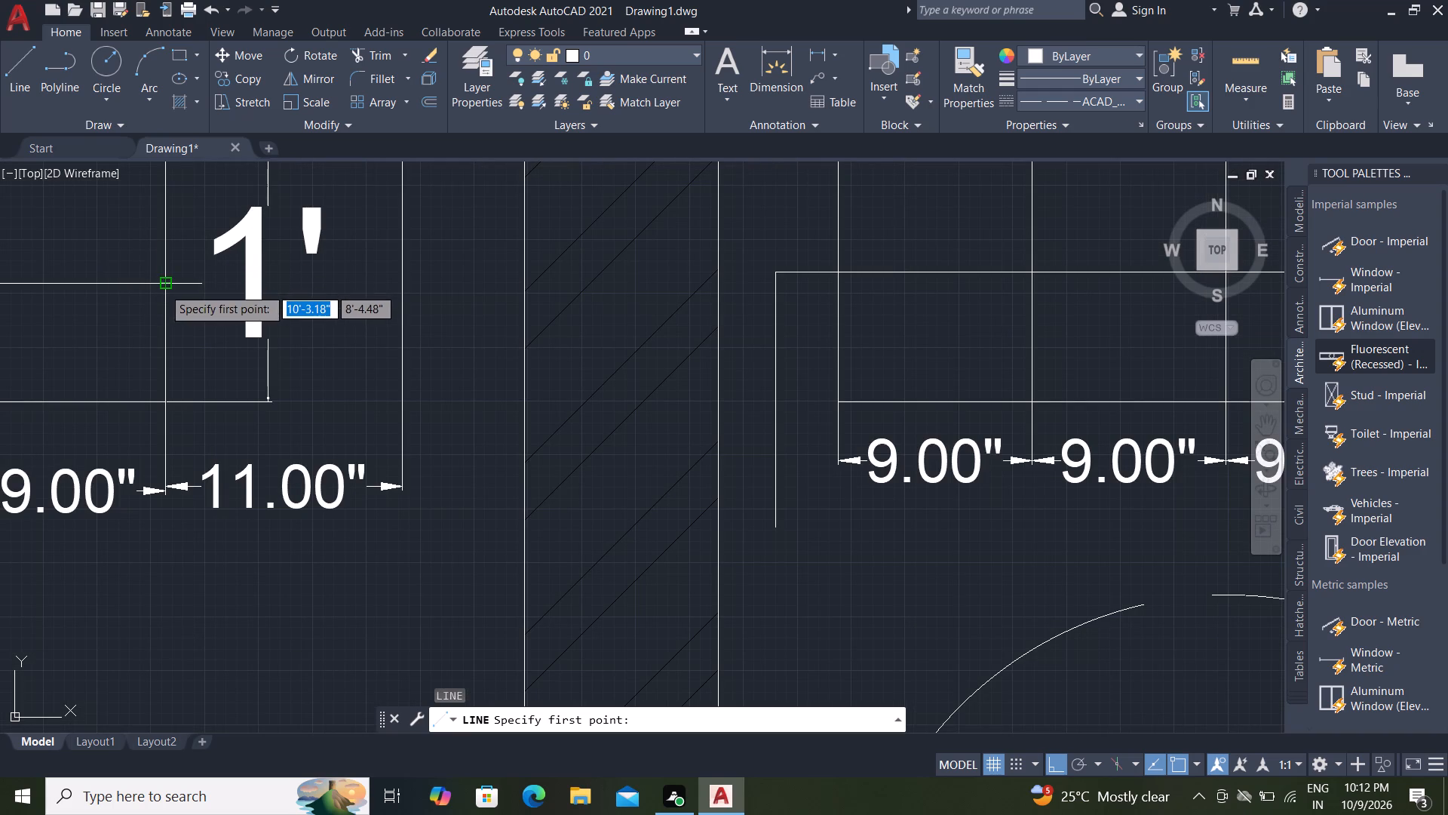
click(163, 287)
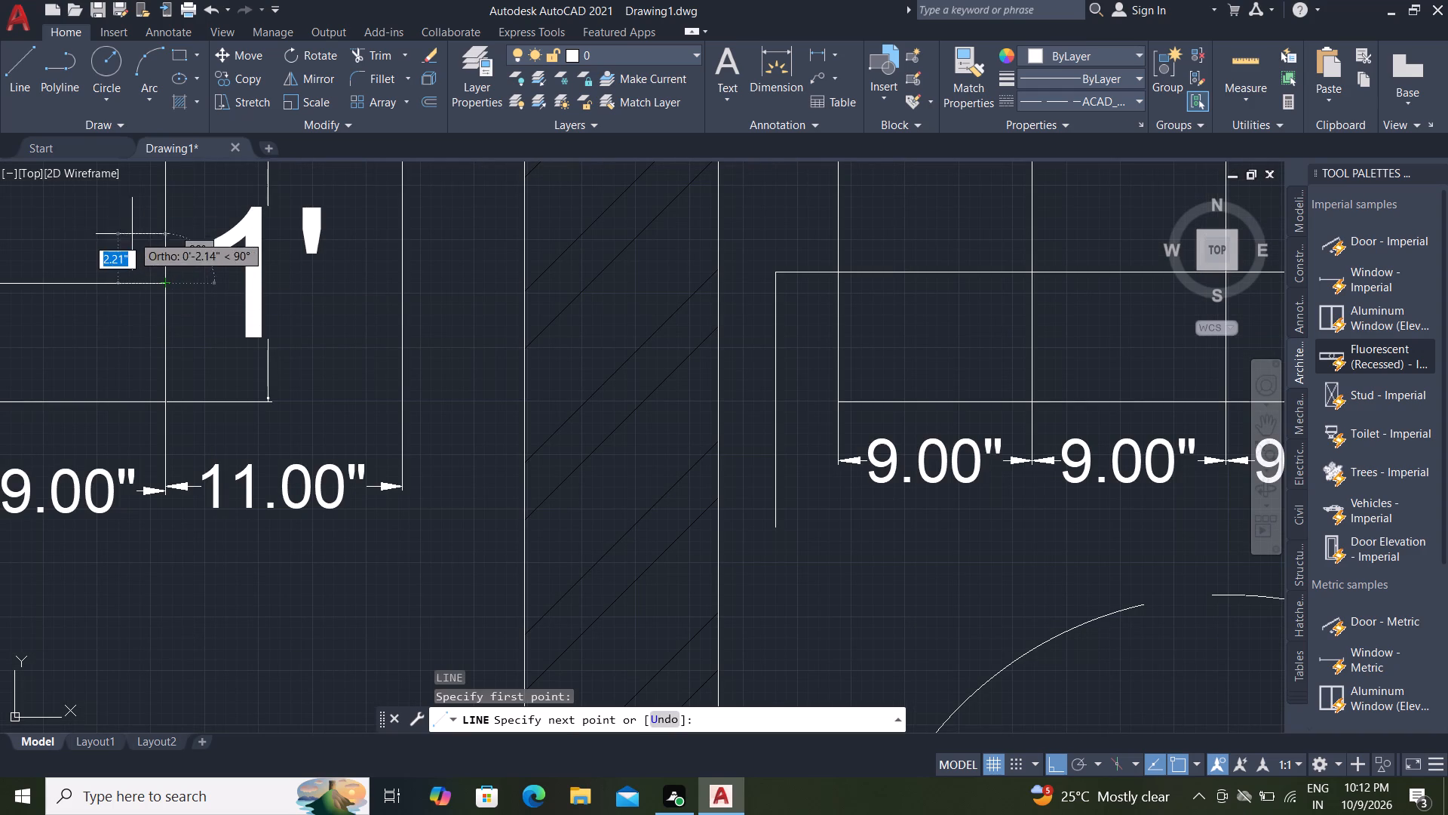
scroll(106, 217, up, 1)
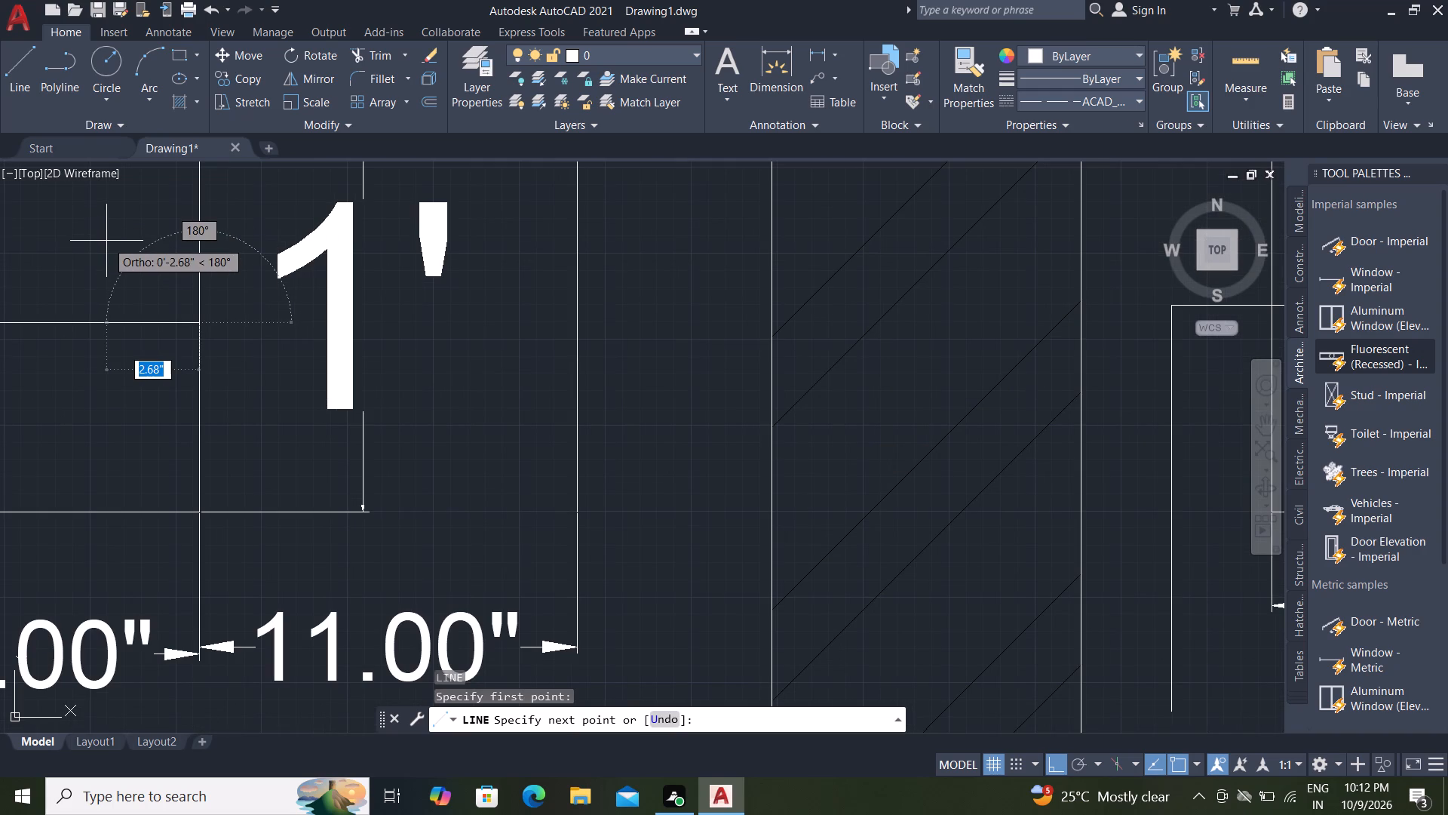
scroll(106, 241, up, 3)
scroll(109, 251, down, 2)
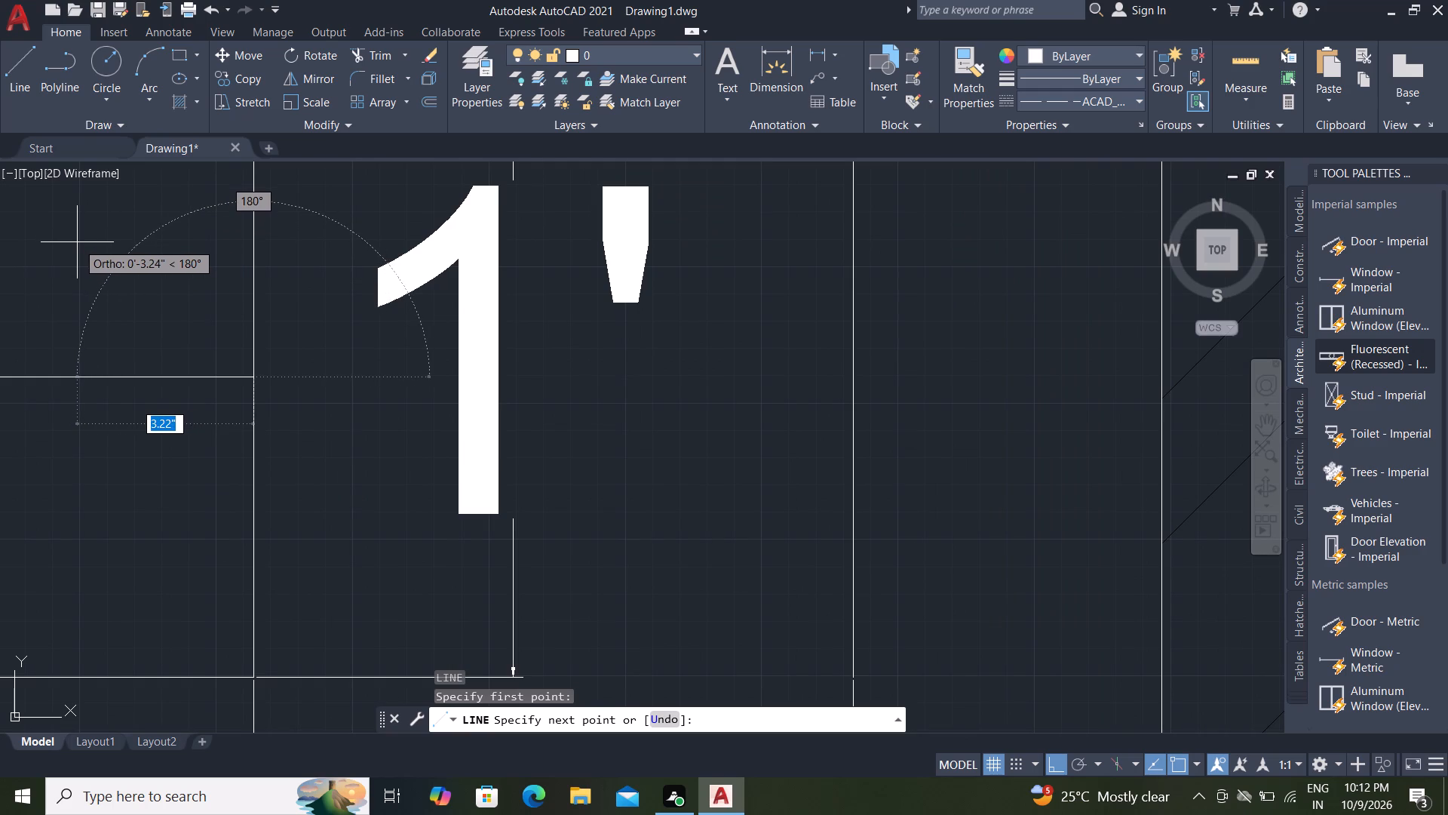
key(F8)
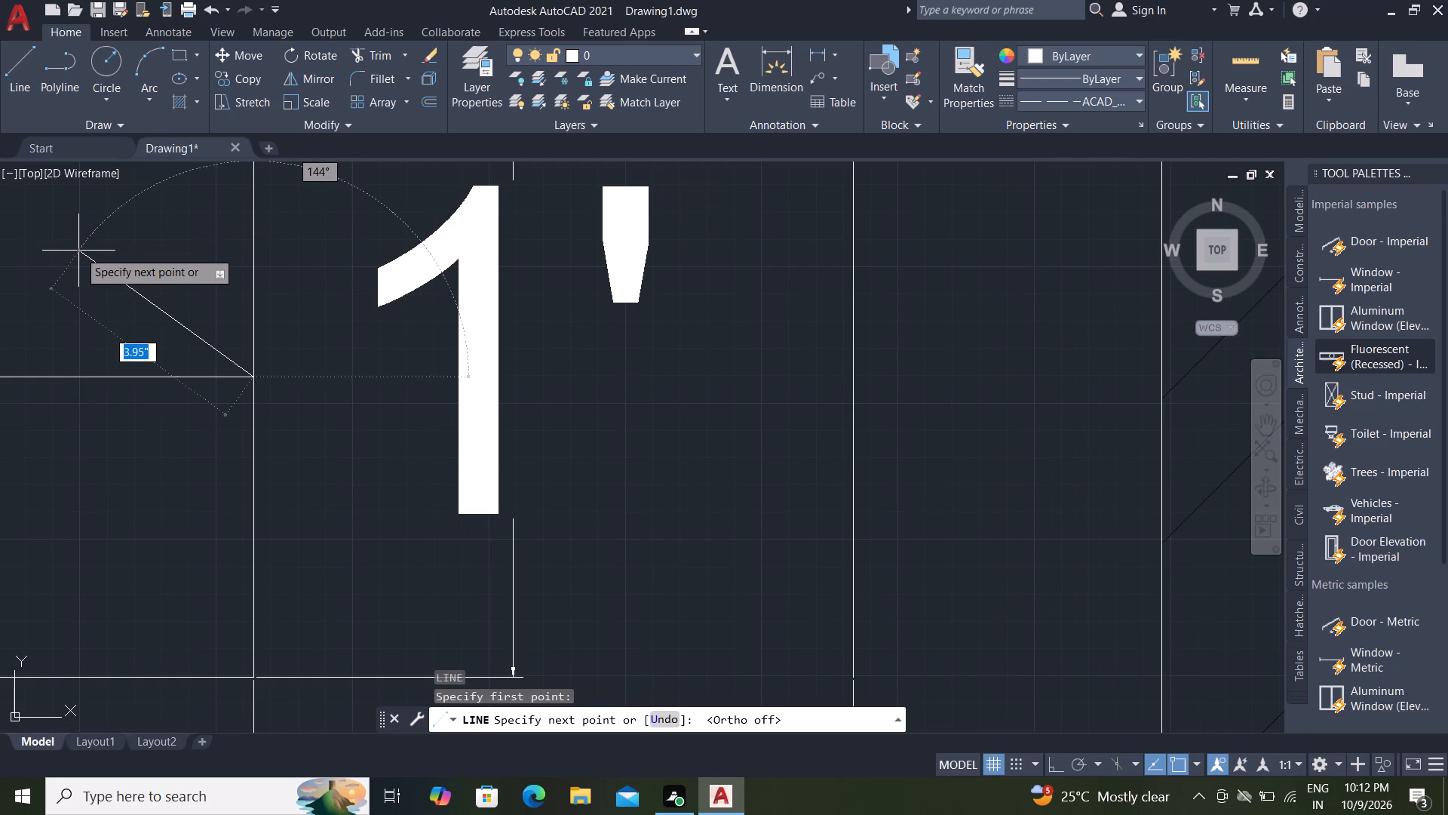
scroll(77, 248, up, 2)
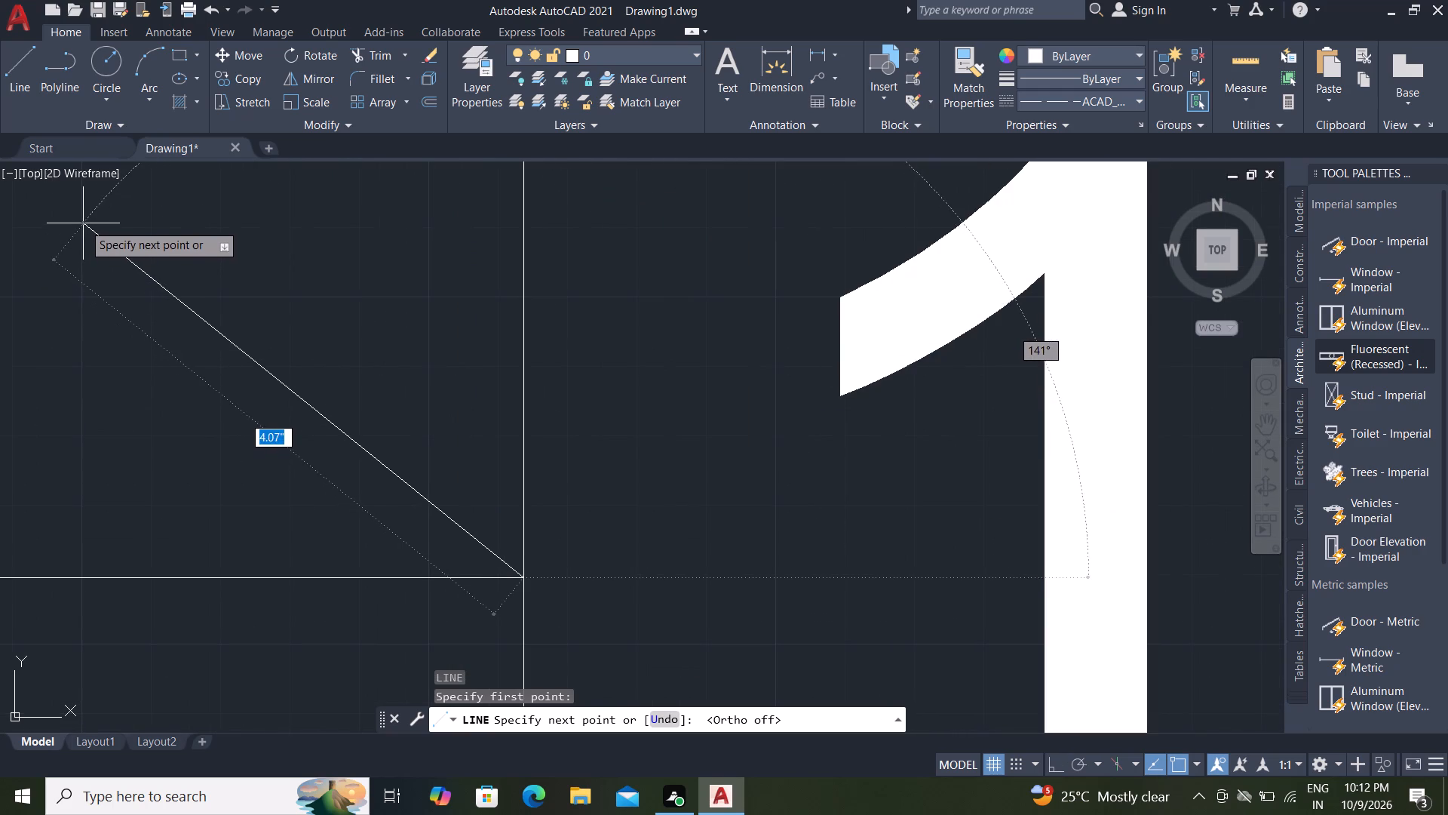
click(83, 223)
key(Escape)
Mirror the diagonal arrowhead edge about the horizontal tread line, keeping the source line.
scroll(235, 366, down, 2)
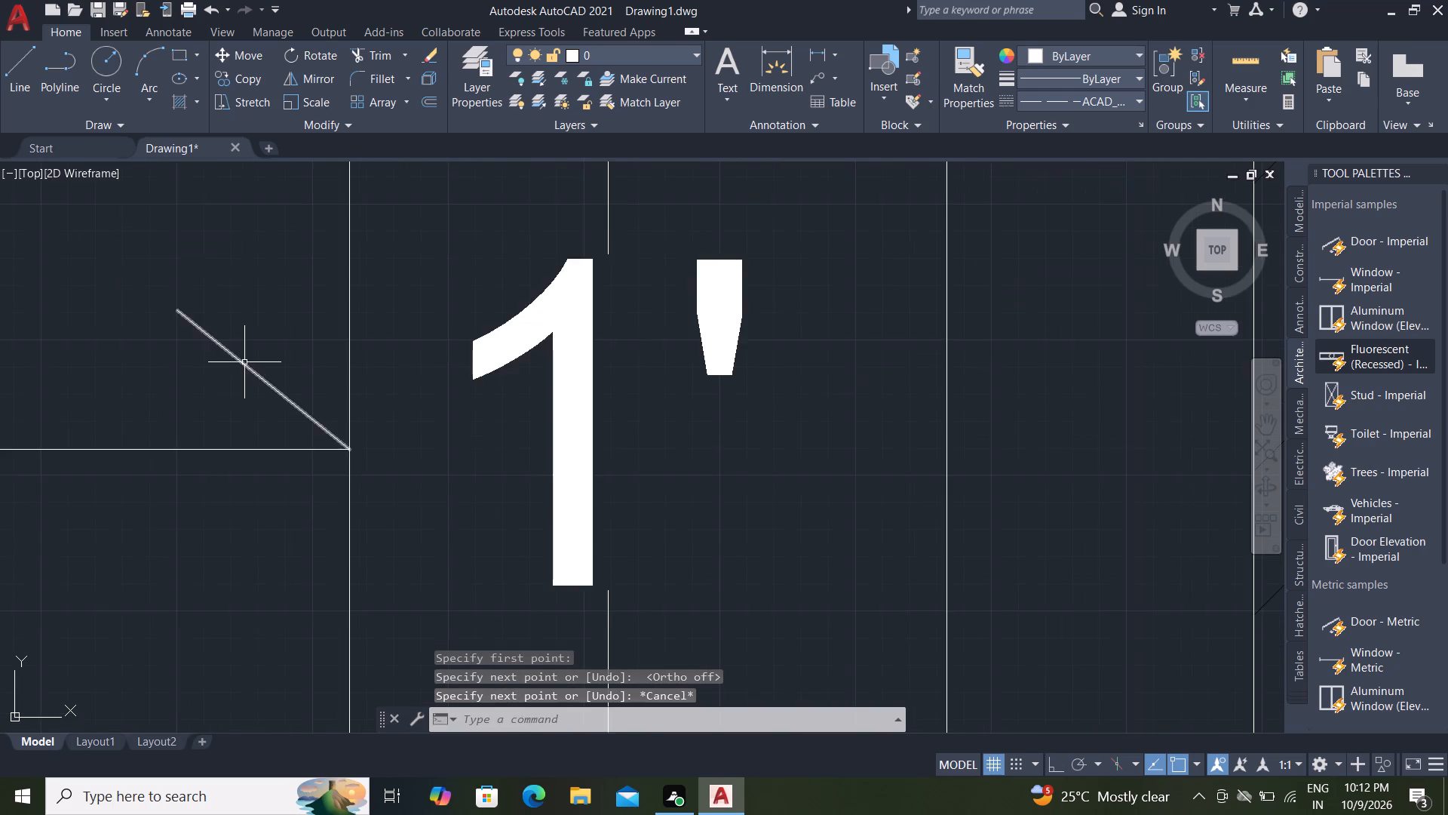
scroll(245, 363, down, 1)
text(mi)
key(space)
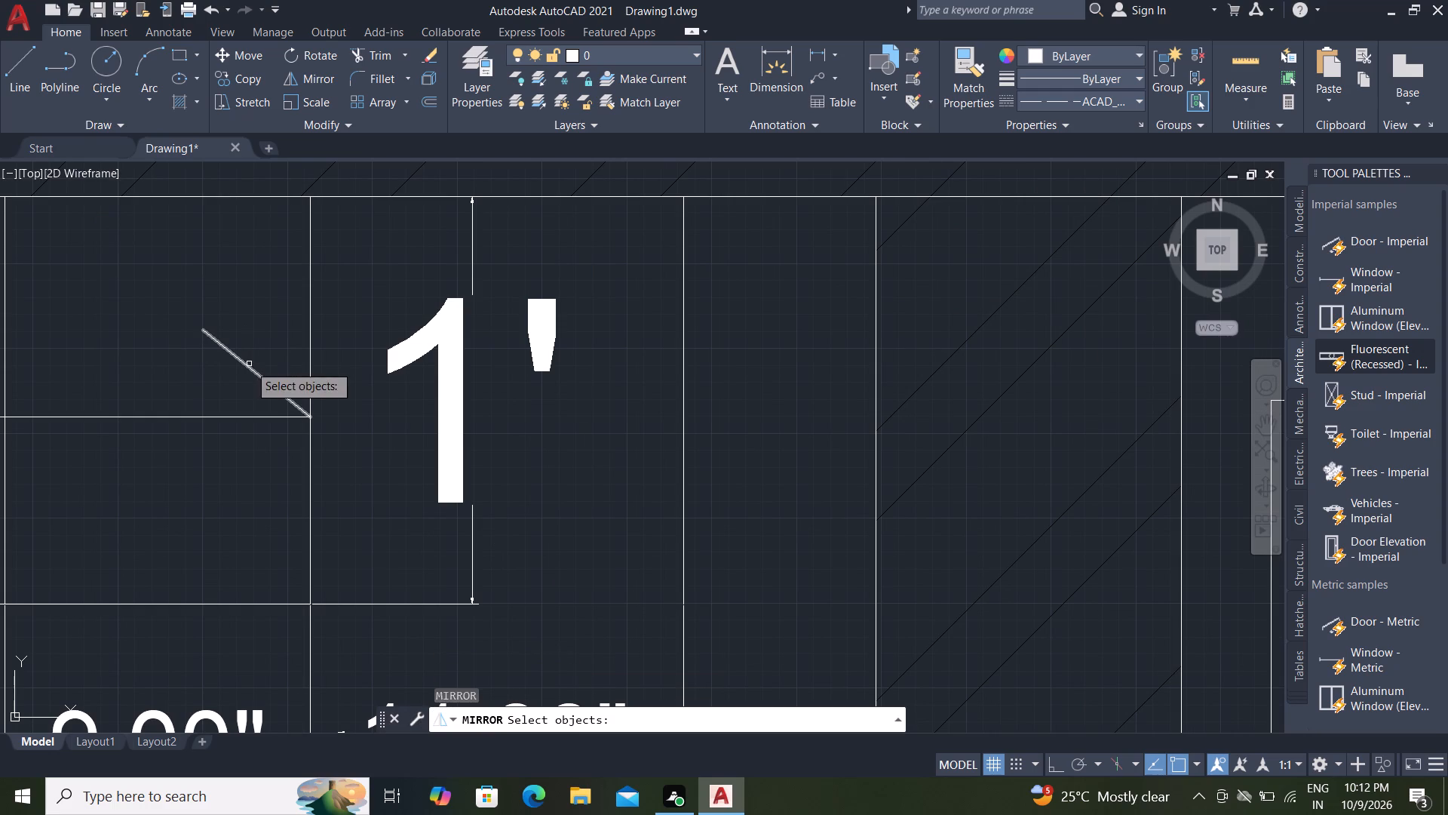
click(248, 368)
right_click(245, 367)
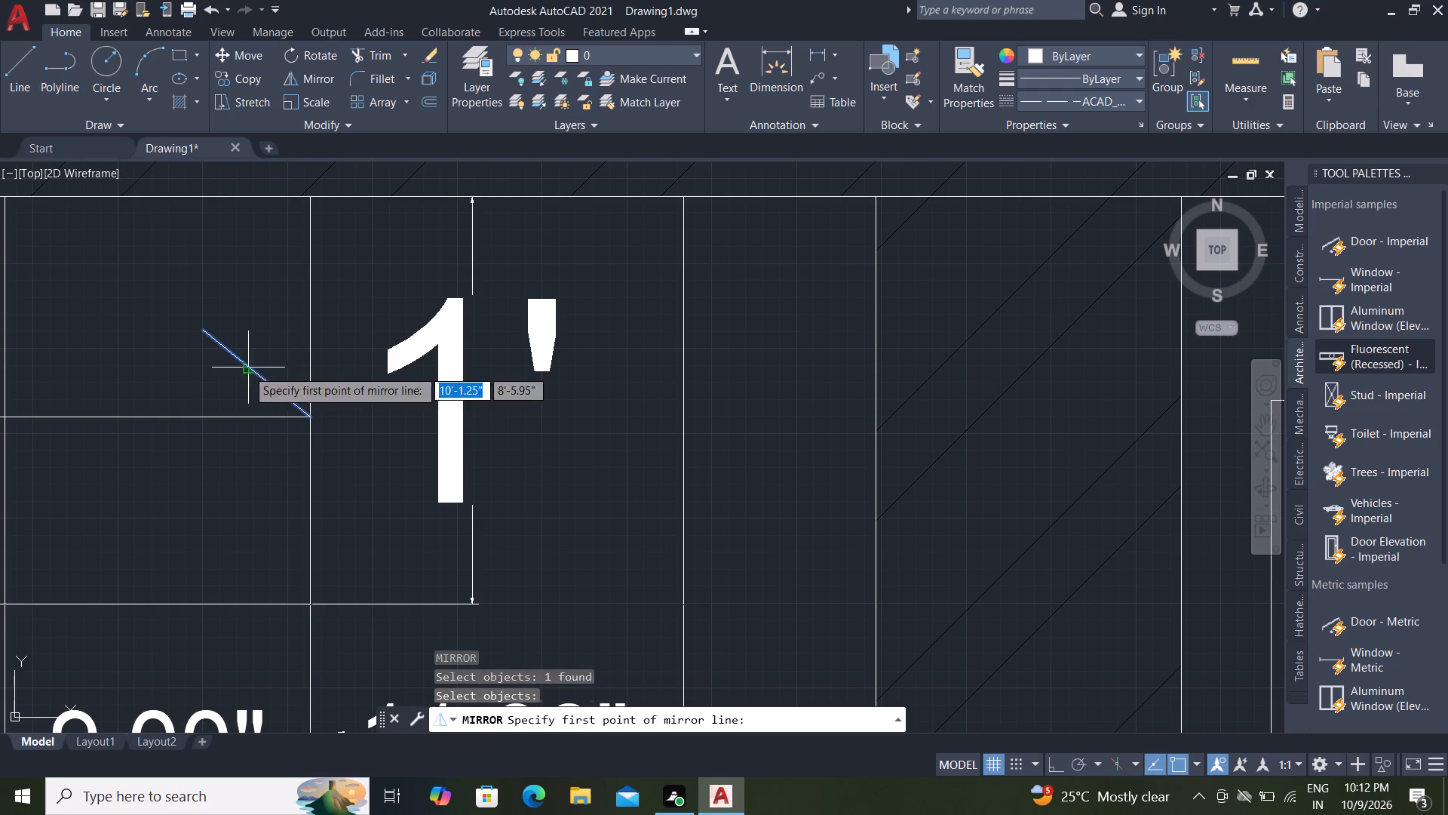
click(314, 416)
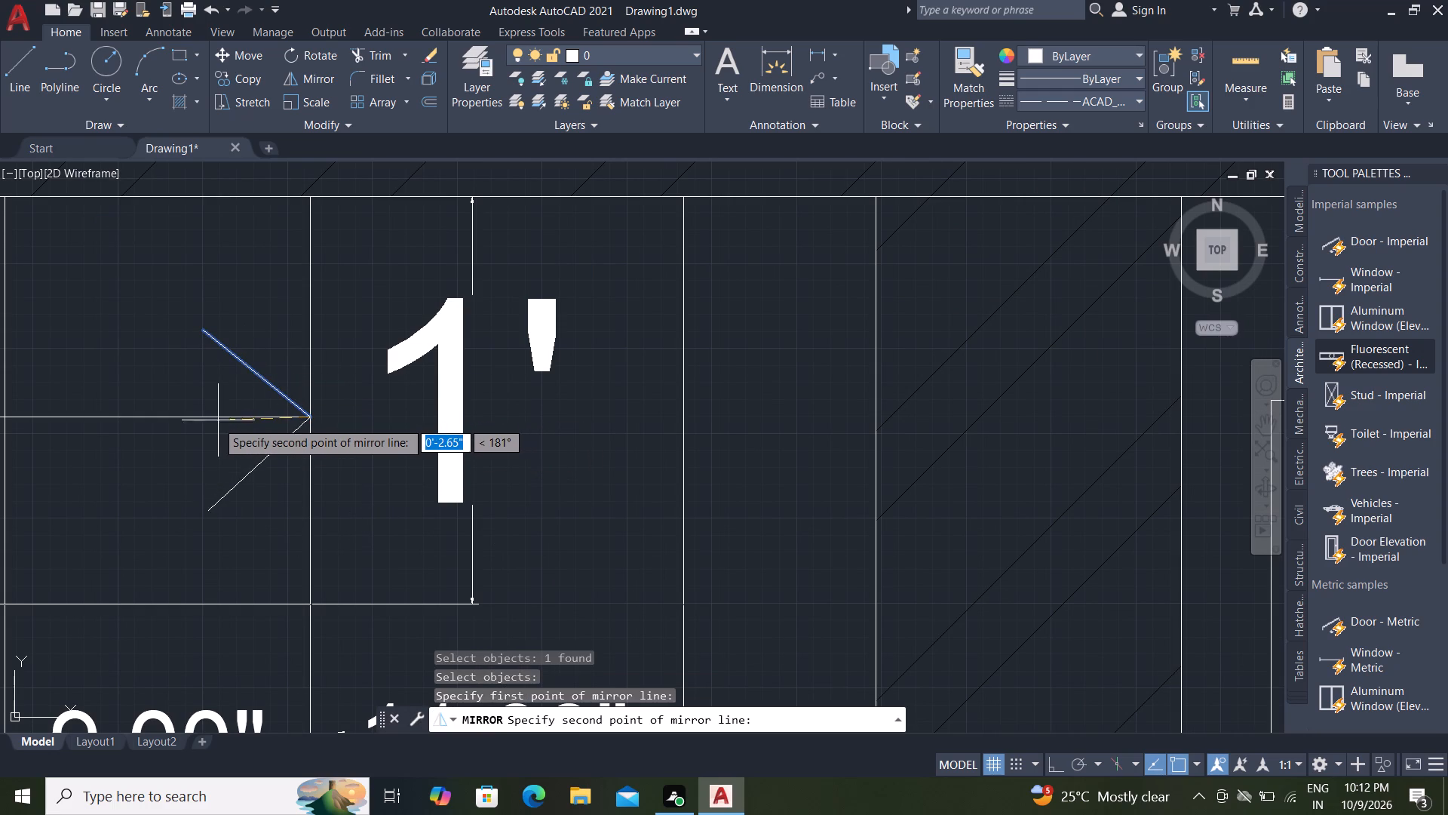
click(174, 417)
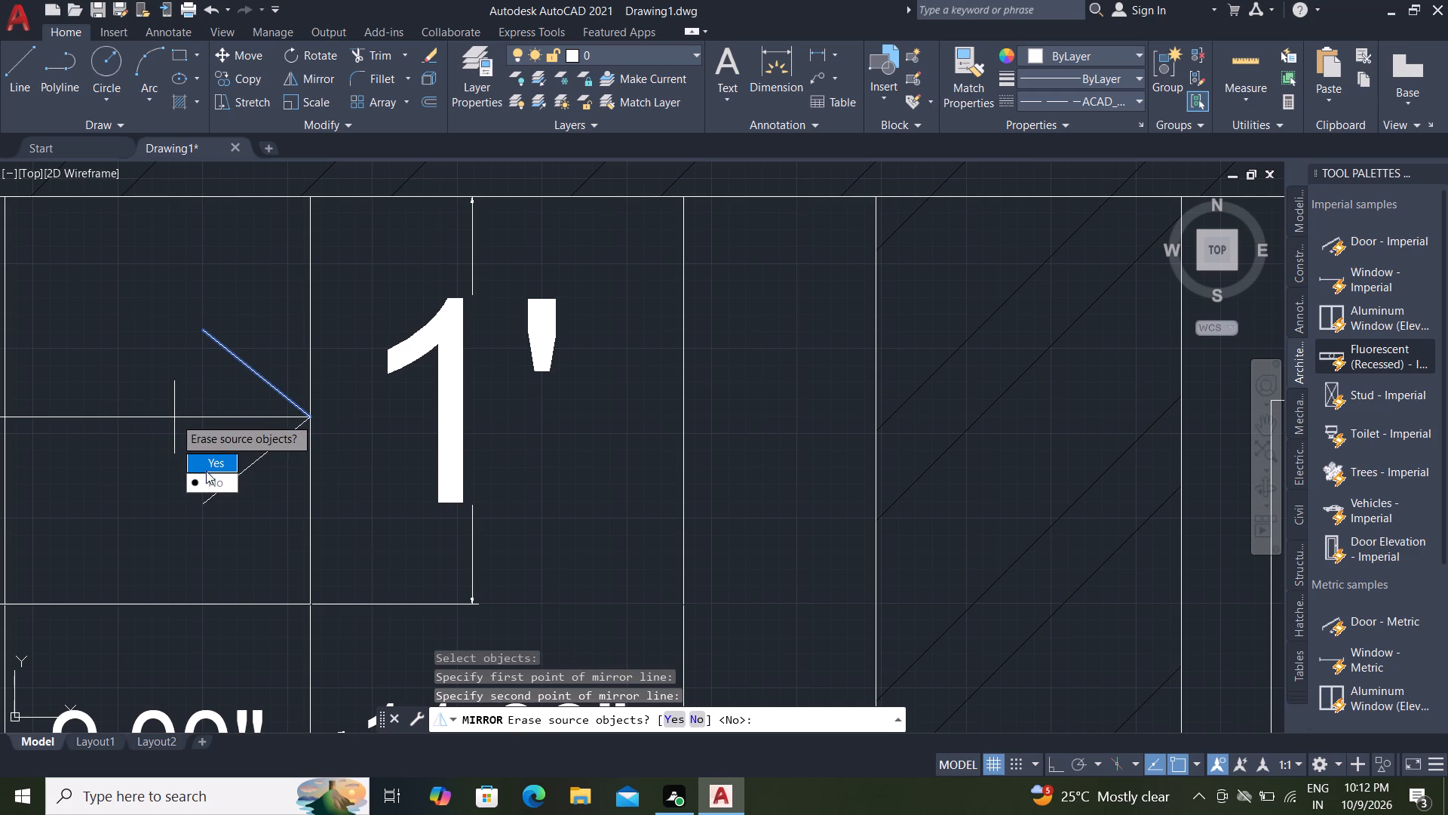
drag(209, 476, 175, 418)
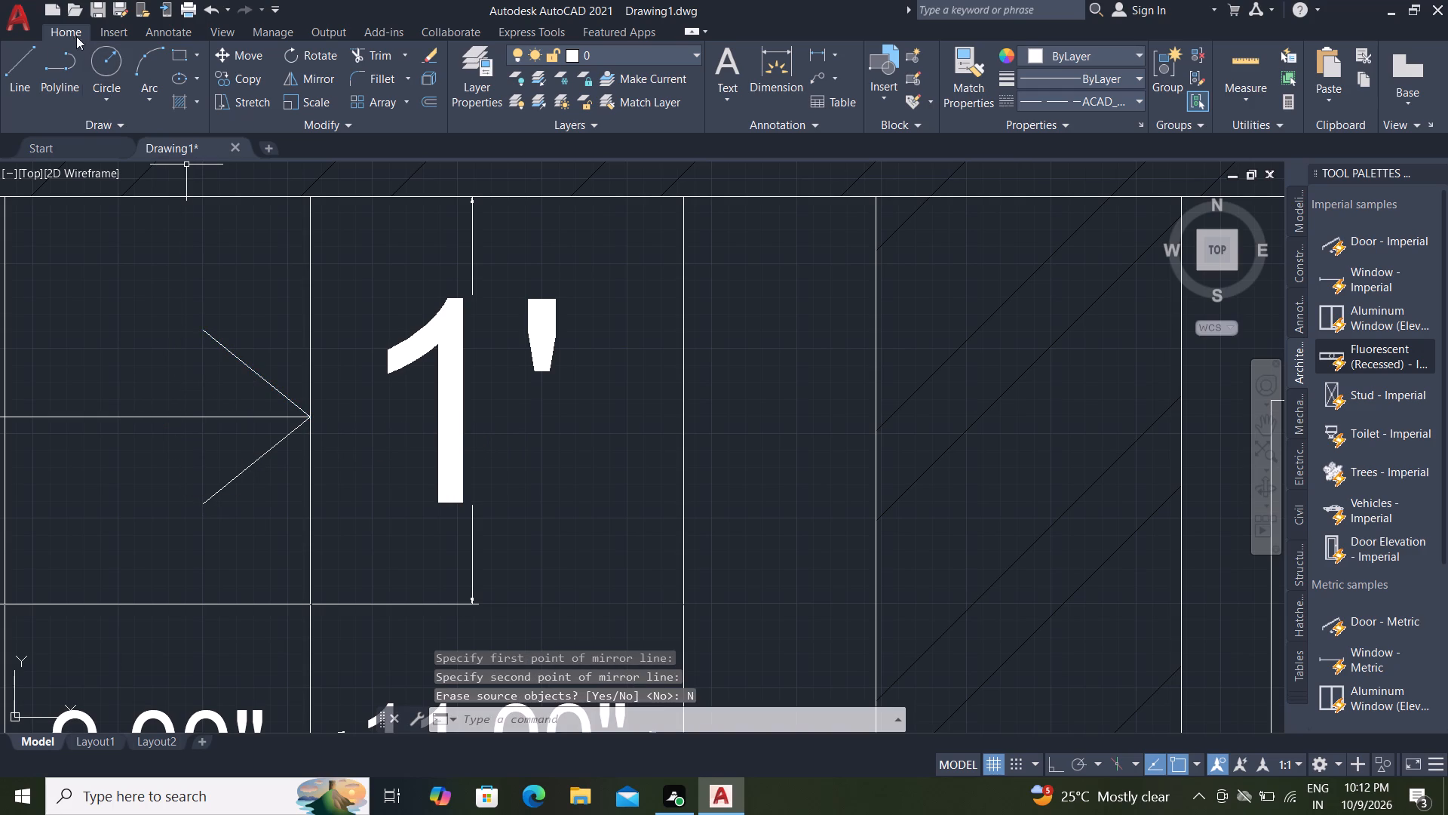
Close the arrowhead with a vertical line joining the free ends of its two diagonal edges.
click(20, 54)
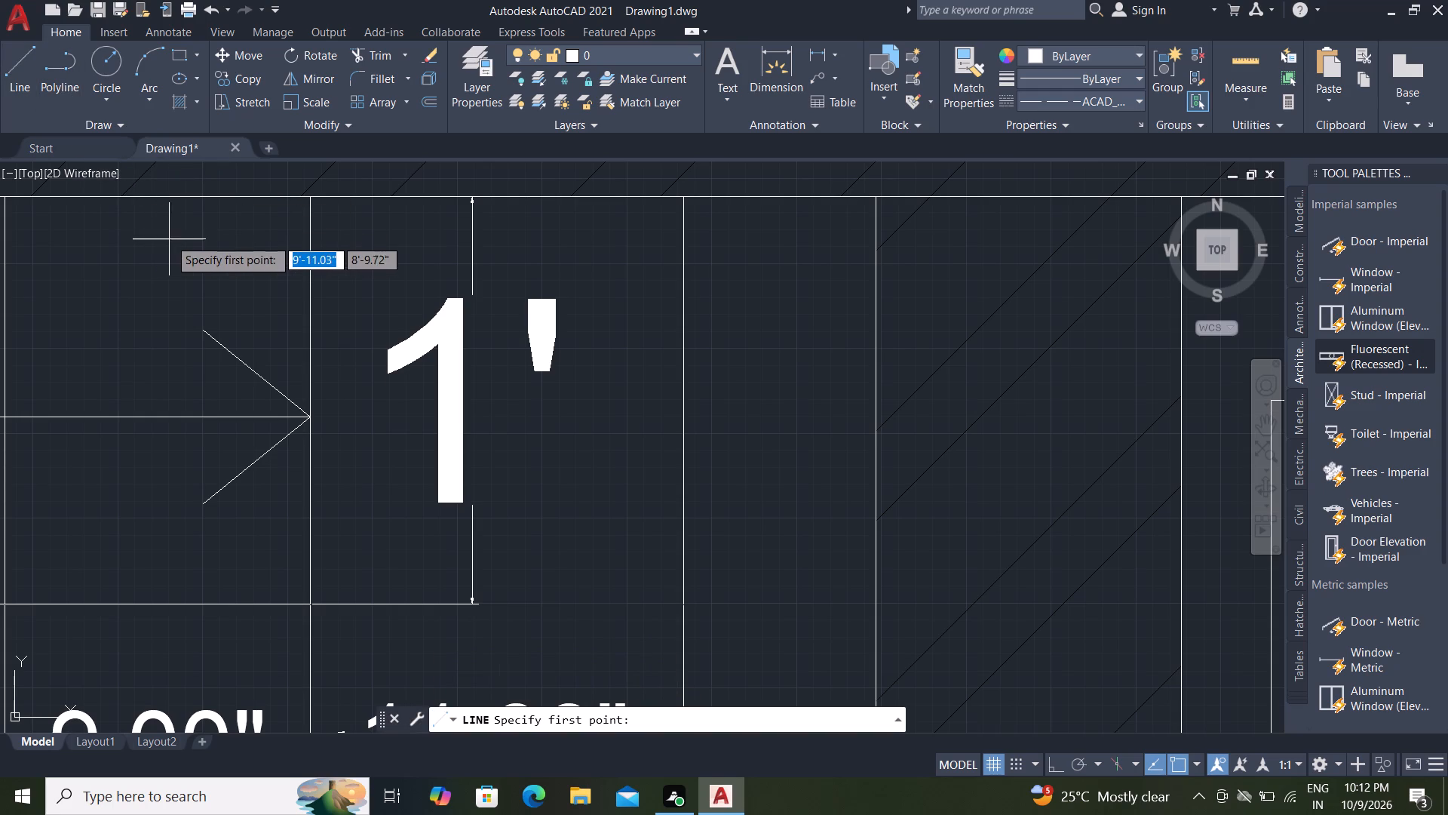
click(203, 324)
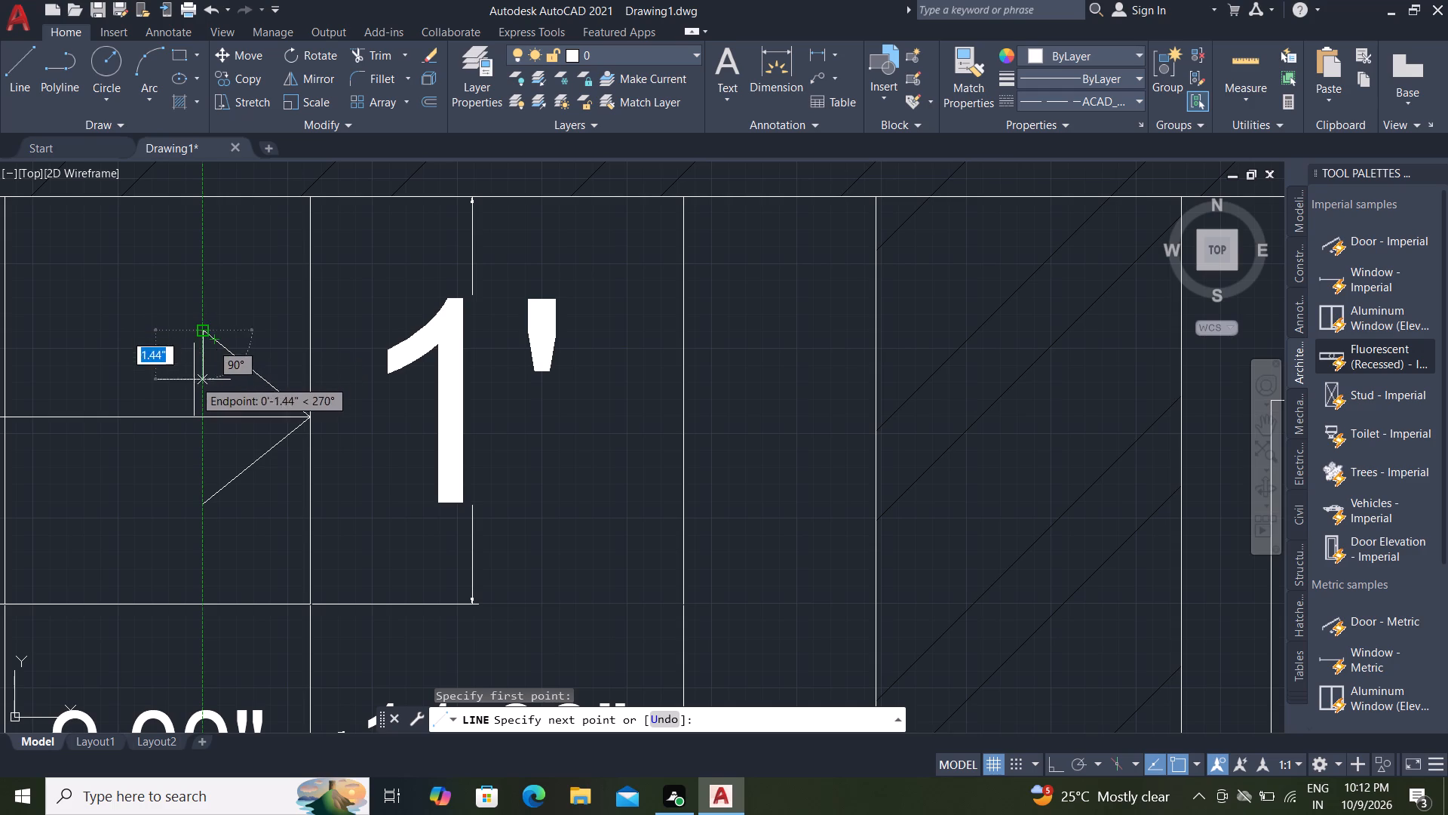
click(201, 496)
key(Escape)
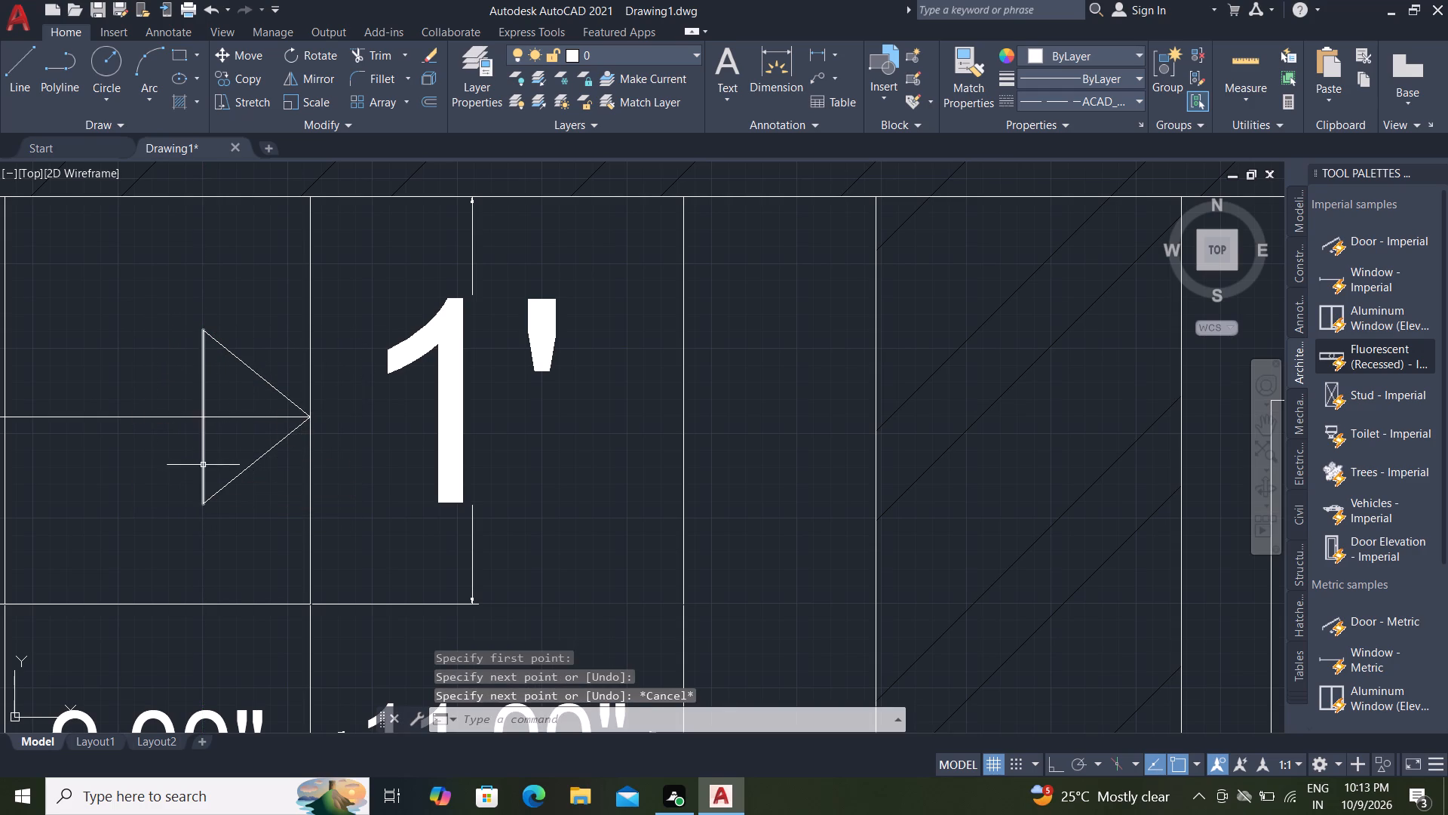
Trim away the part of the horizontal tread line inside the triangular arrowhead.
text(tr)
key(space)
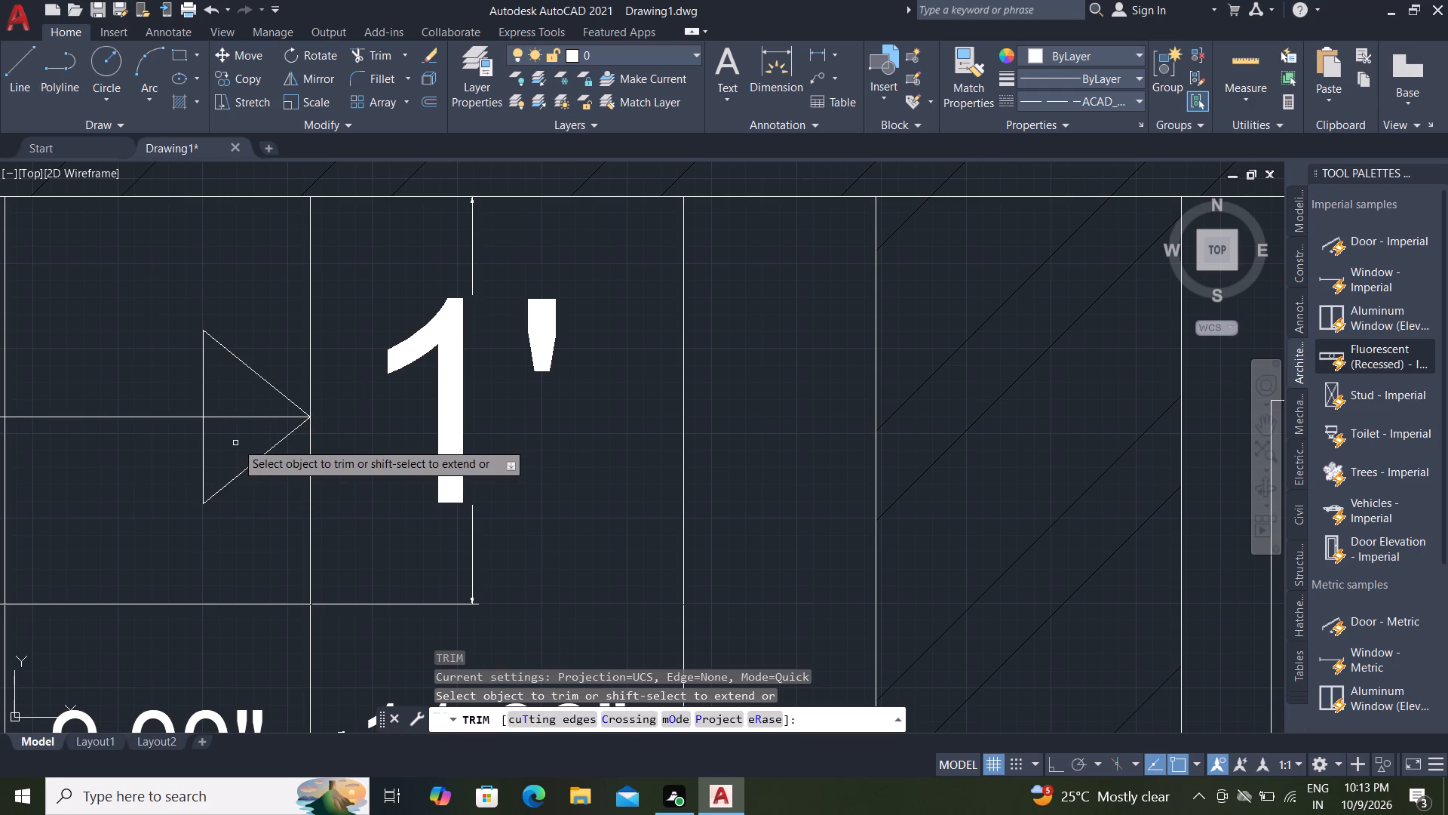
click(250, 420)
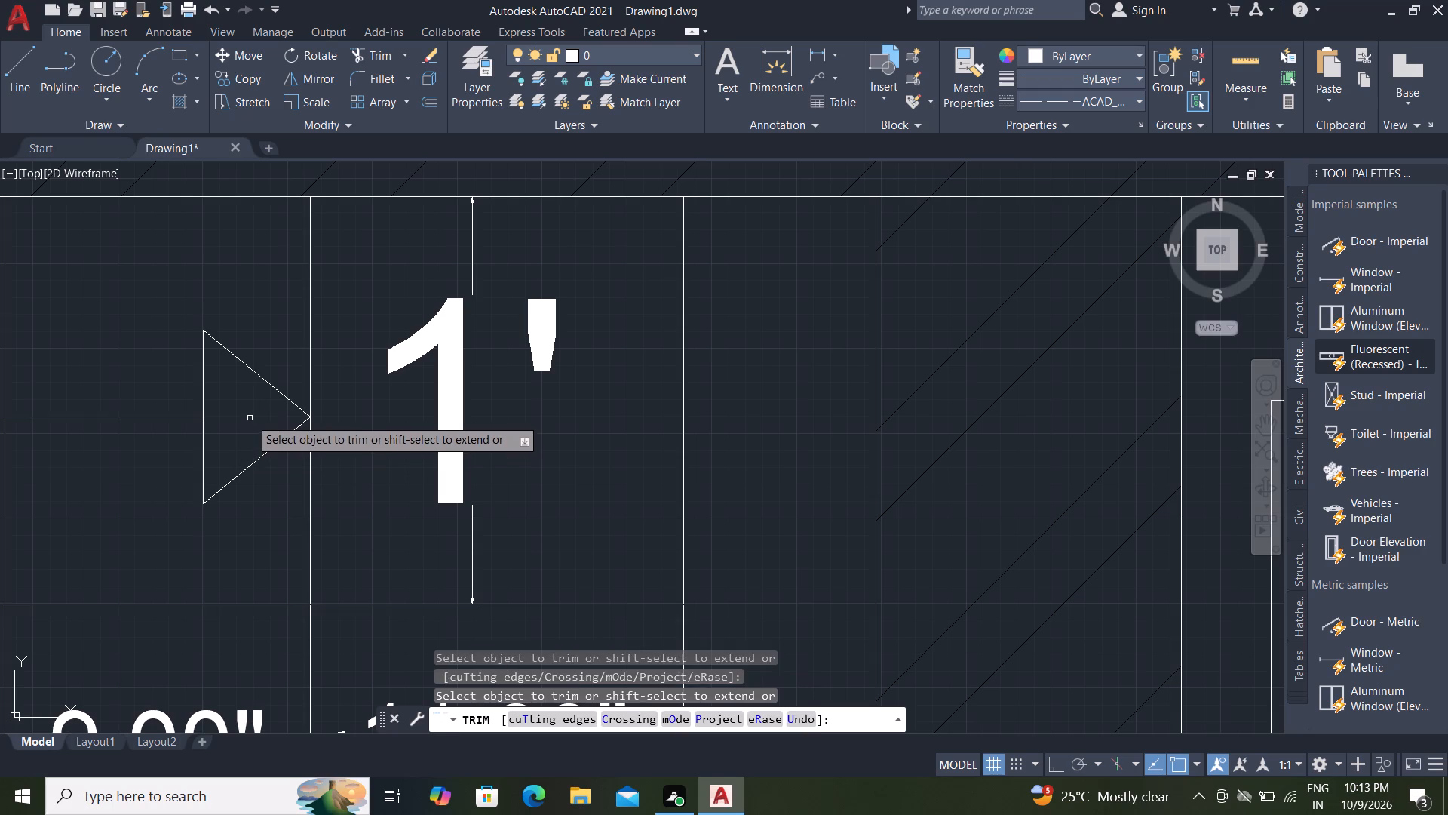
Fill the triangular arrowhead at the end of the middle compartment's tread line with a SOLID hatch.
key(Escape)
key(Escape)
key(Escape)
key(Escape)
key(Escape)
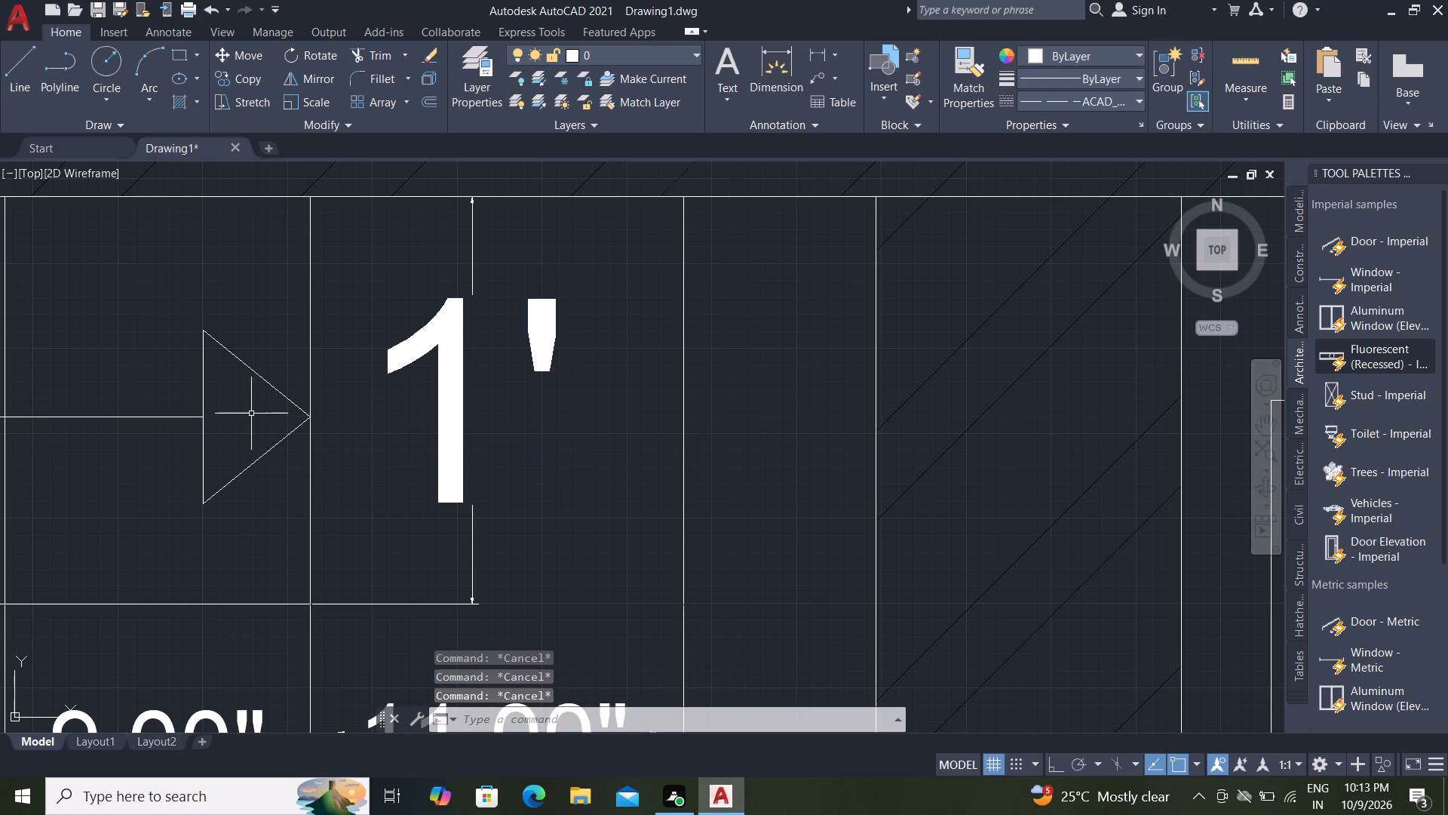
key(h)
key(space)
click(251, 420)
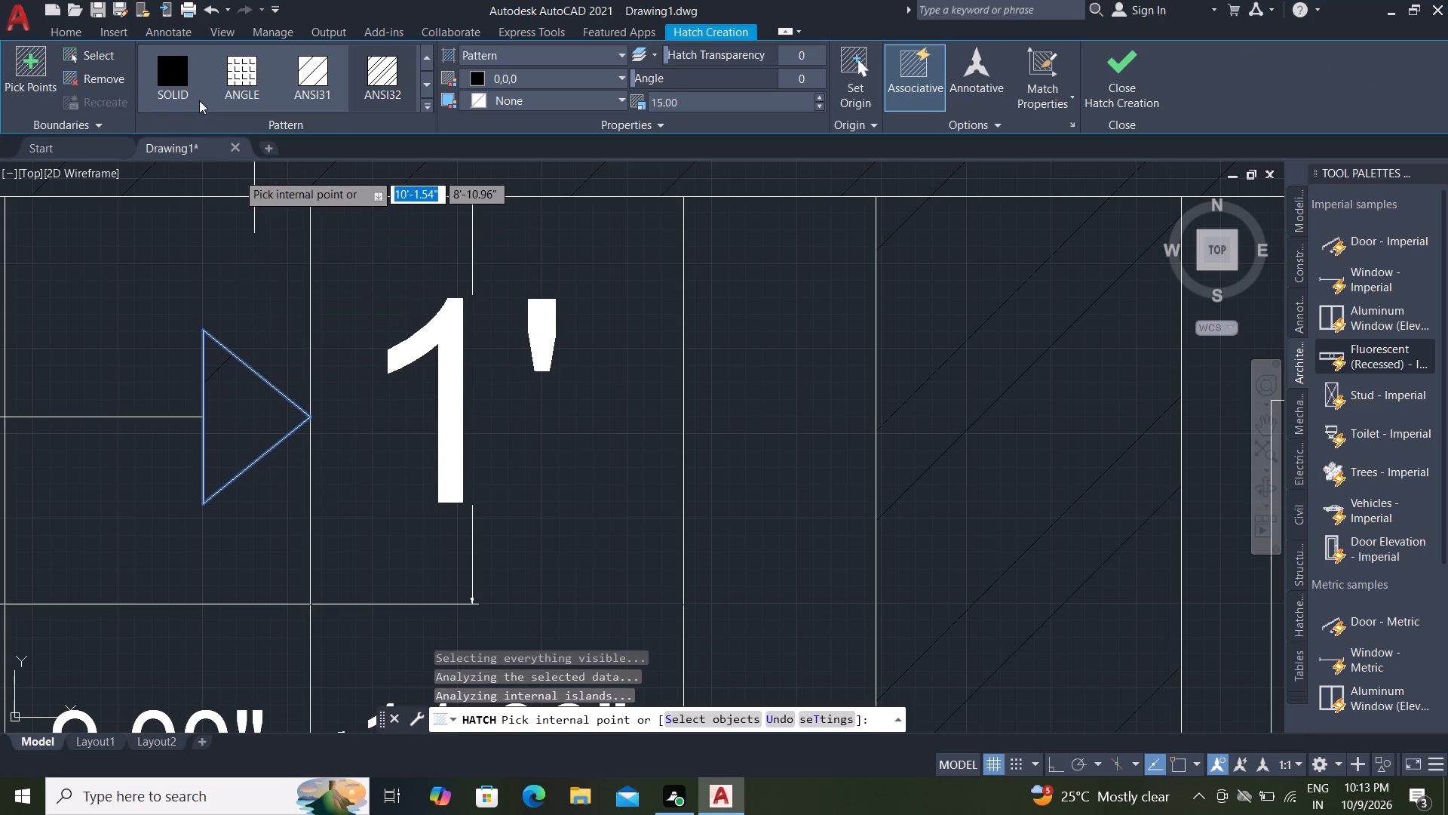
click(161, 69)
key(Escape)
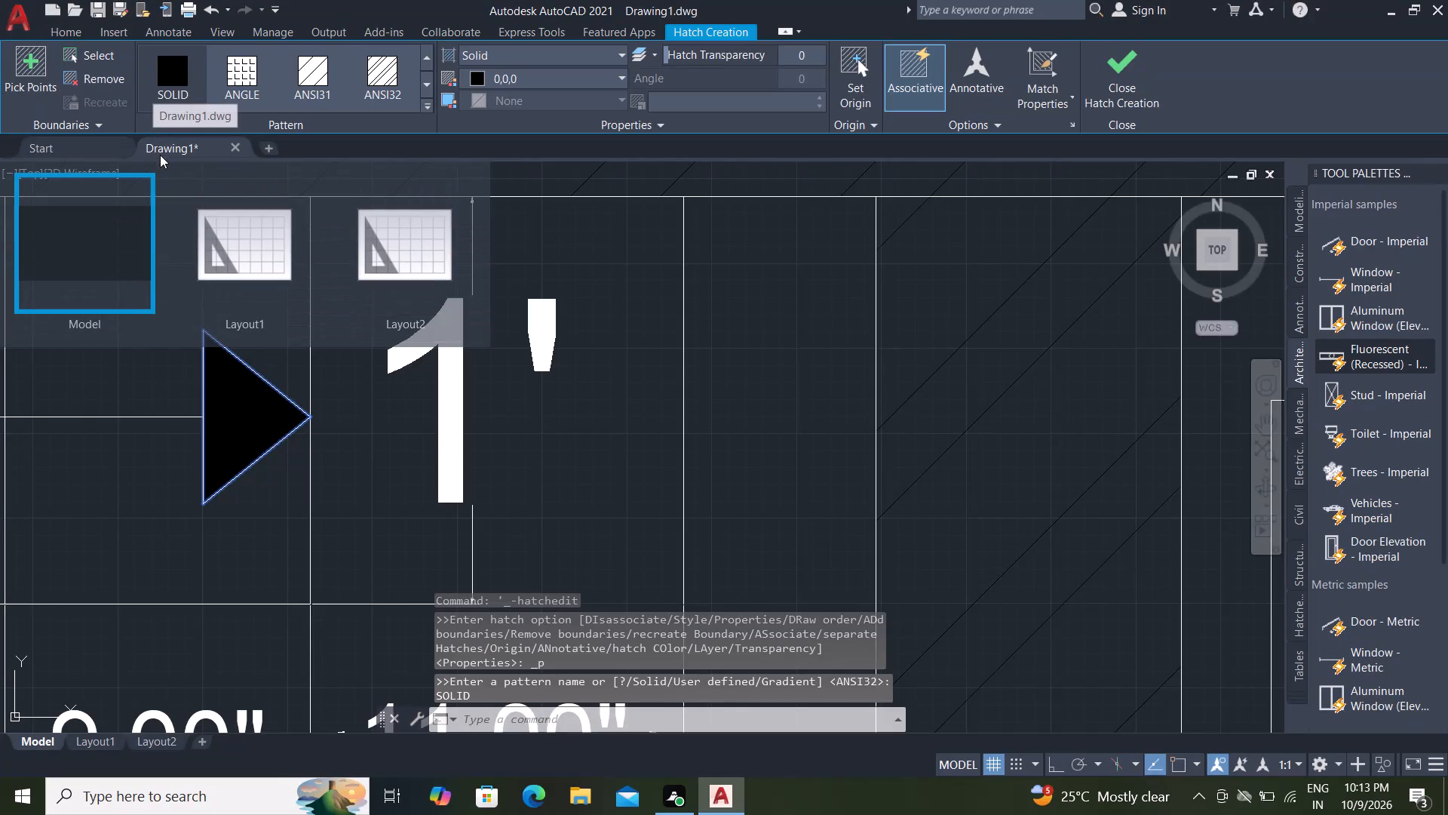
scroll(158, 149, down, 1)
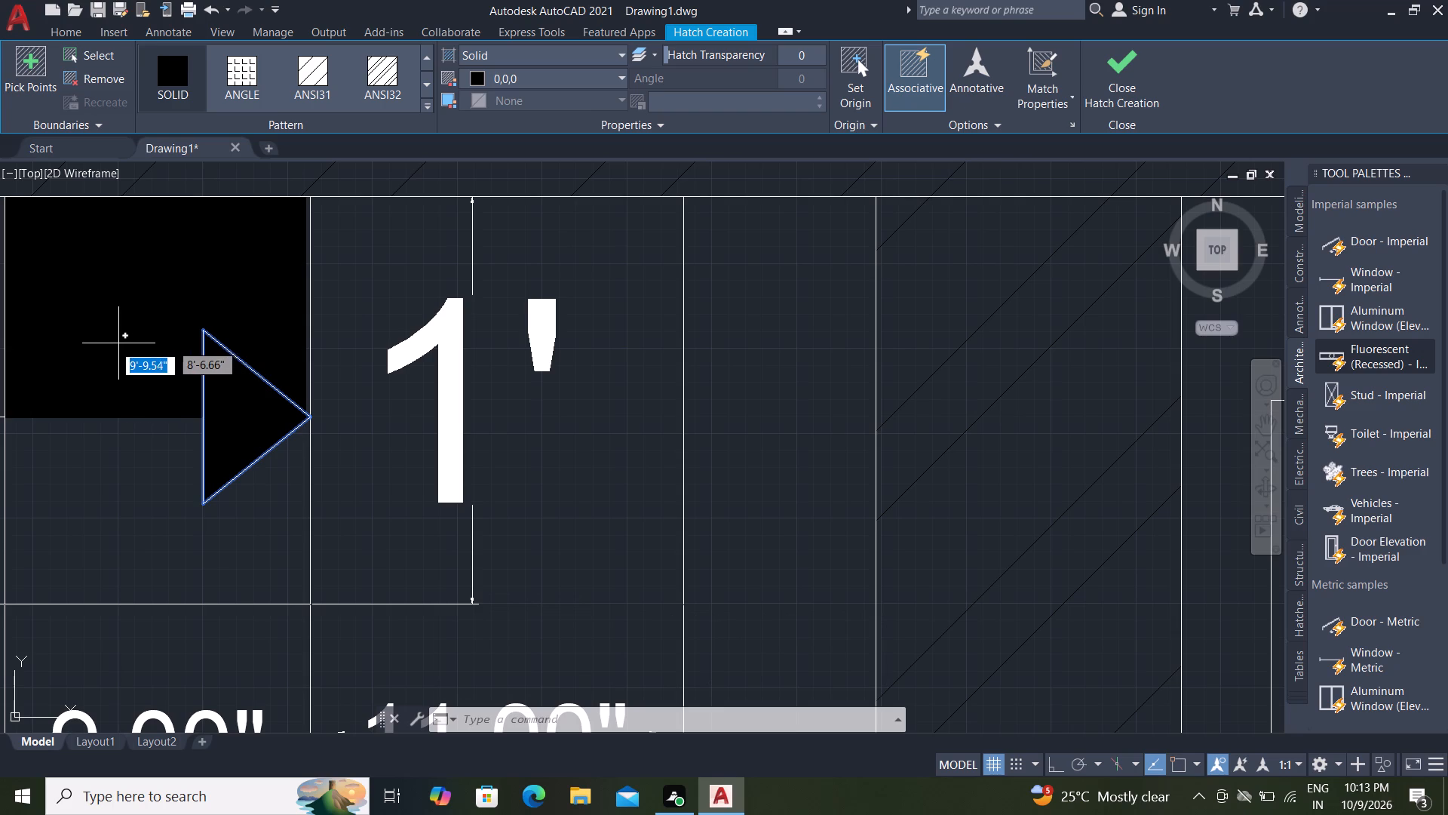
key(Escape)
scroll(145, 302, down, 1)
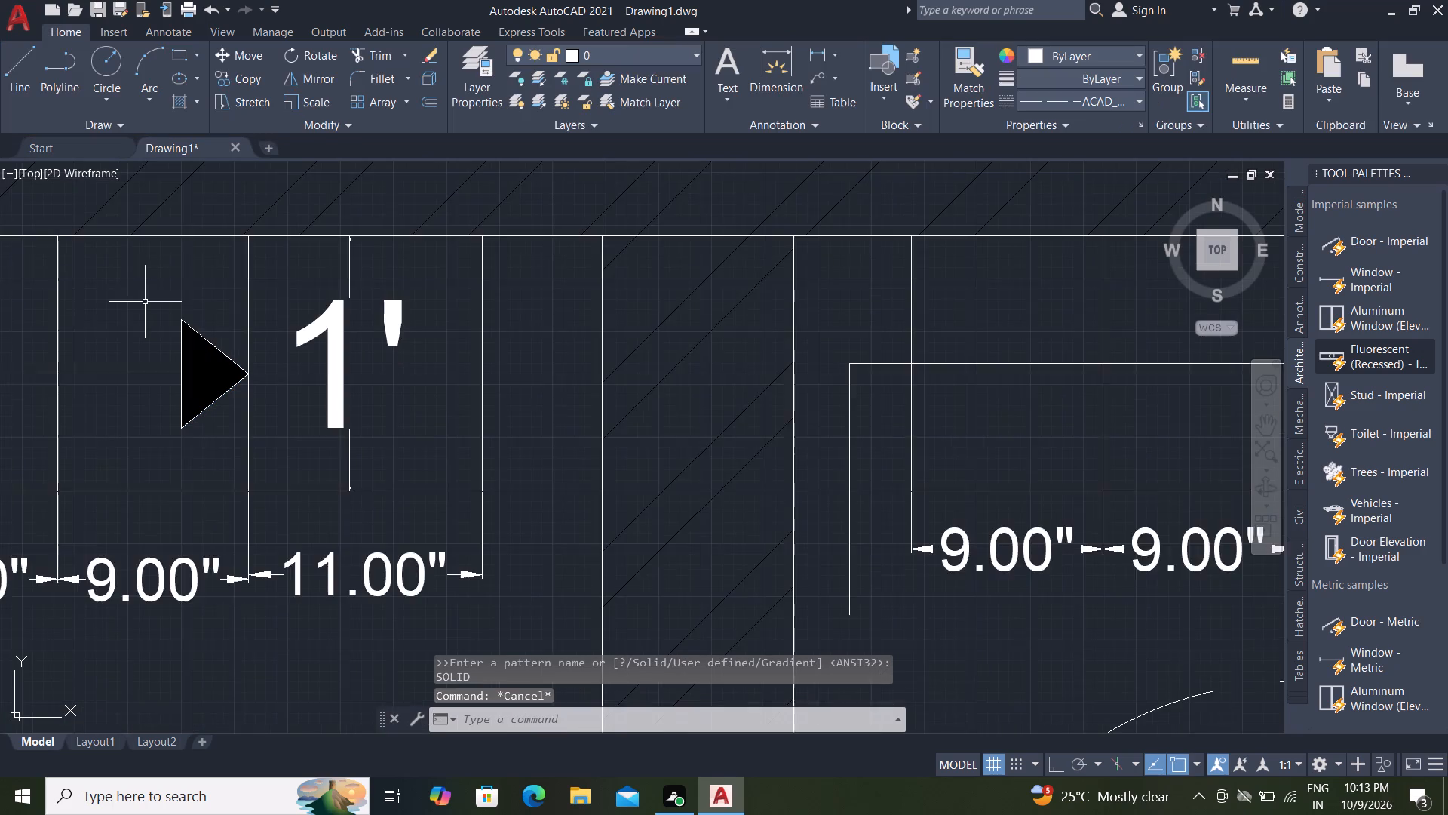
Draw a triangular arrowhead at the last tread in the right compartment, with diagonals about 2.4" long and a vertical closing line.
scroll(143, 291, down, 2)
scroll(818, 306, up, 3)
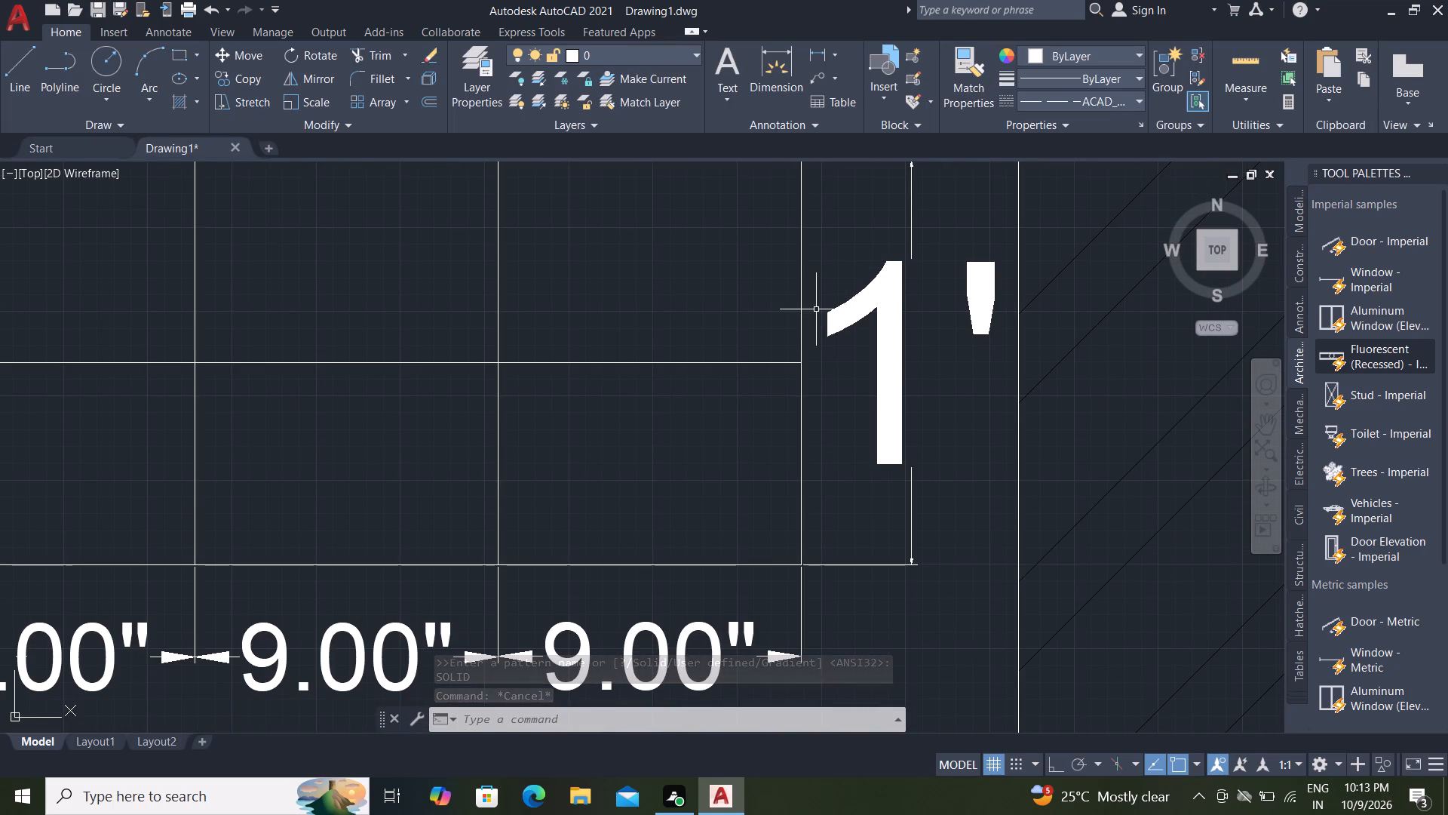
scroll(801, 309, up, 2)
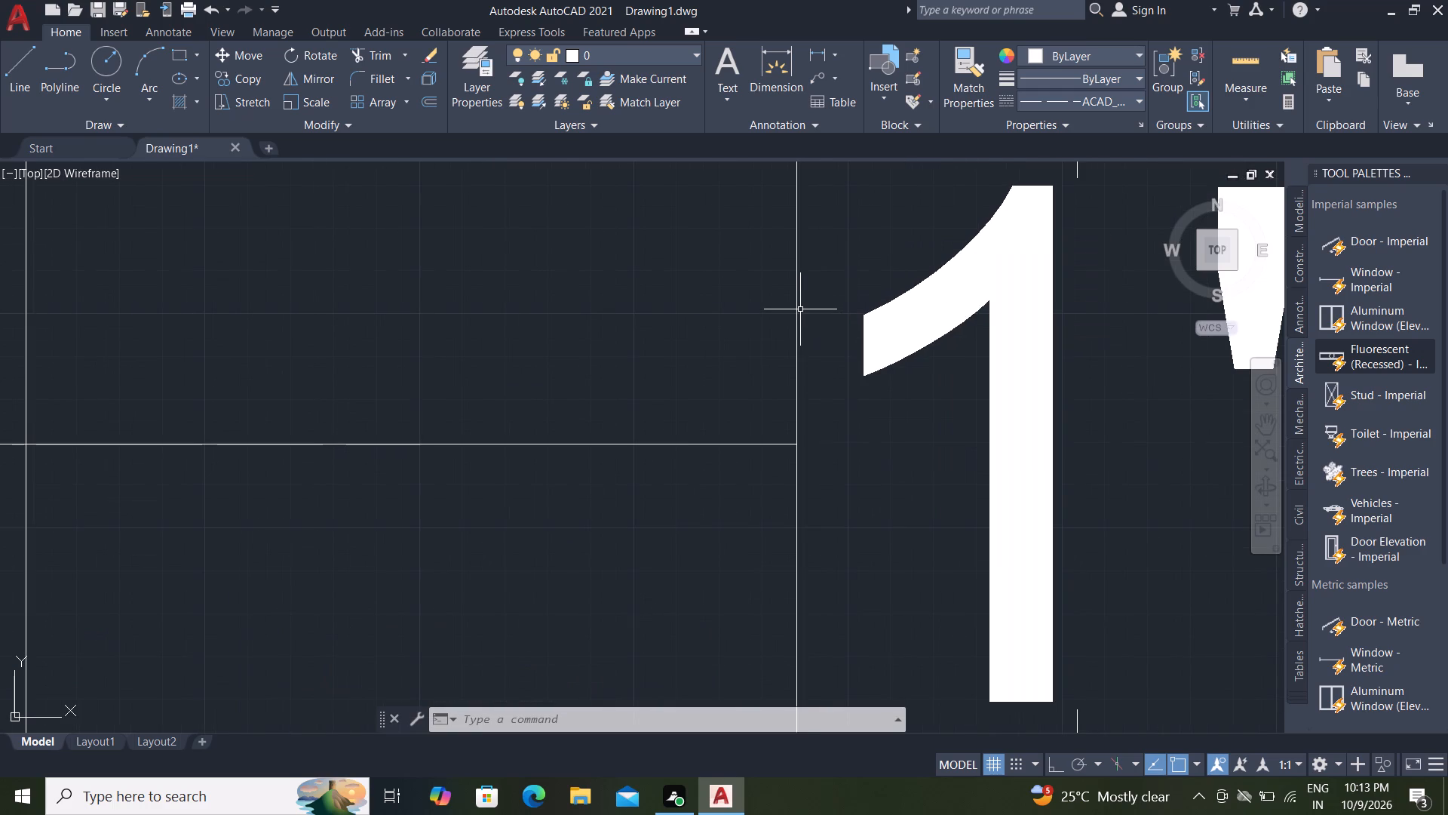
text(l)
key(space)
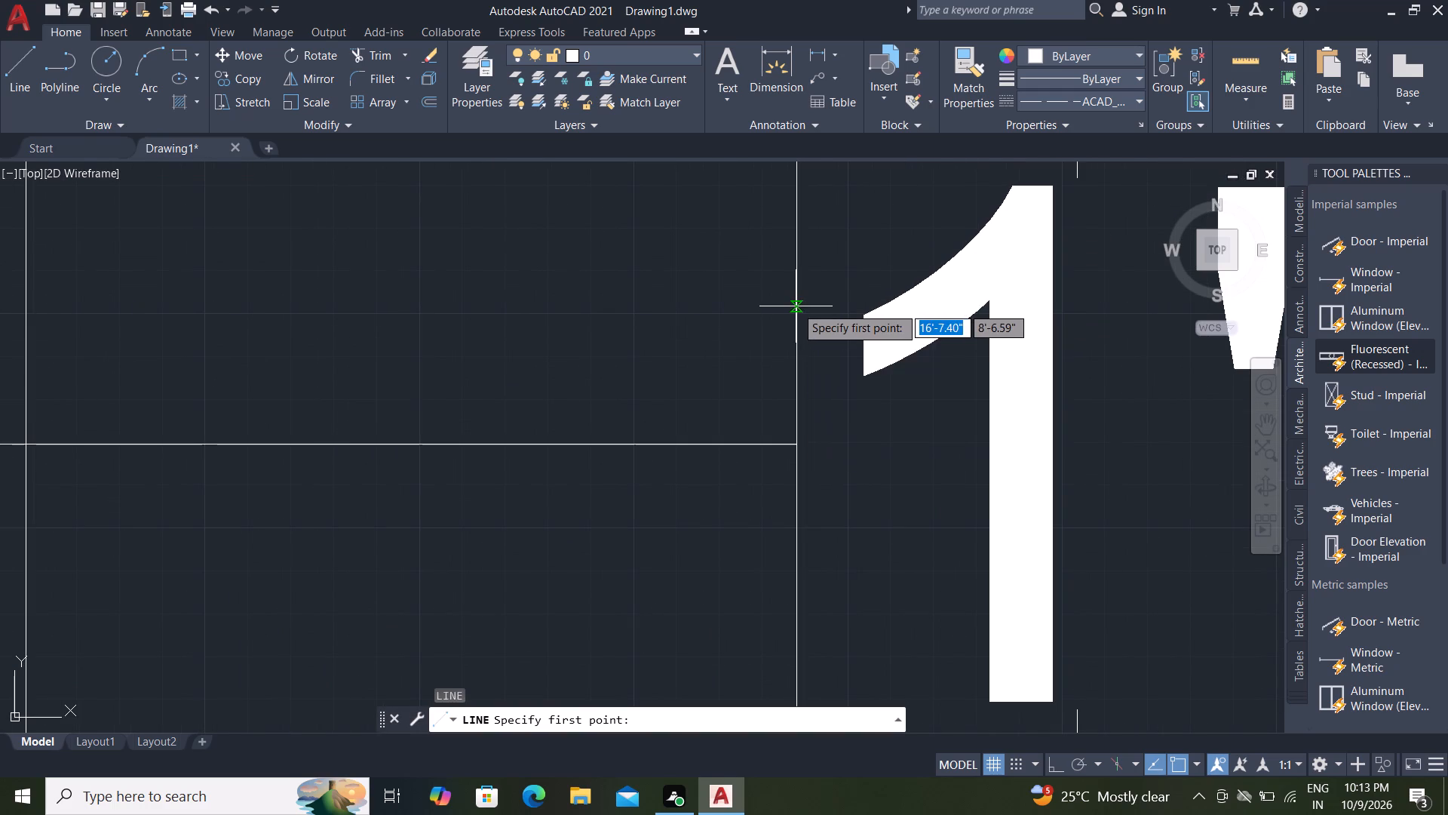
click(798, 441)
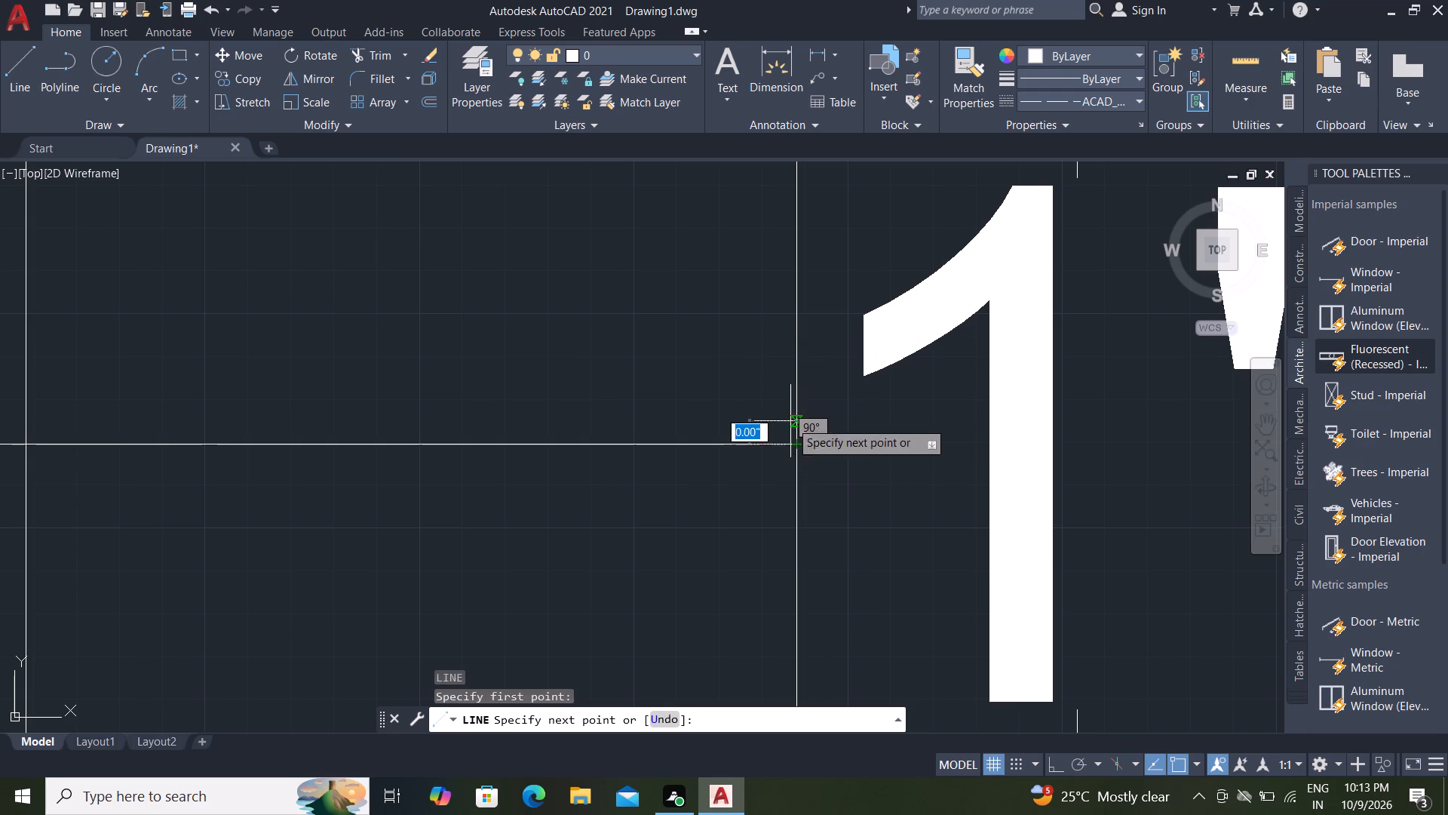
click(637, 316)
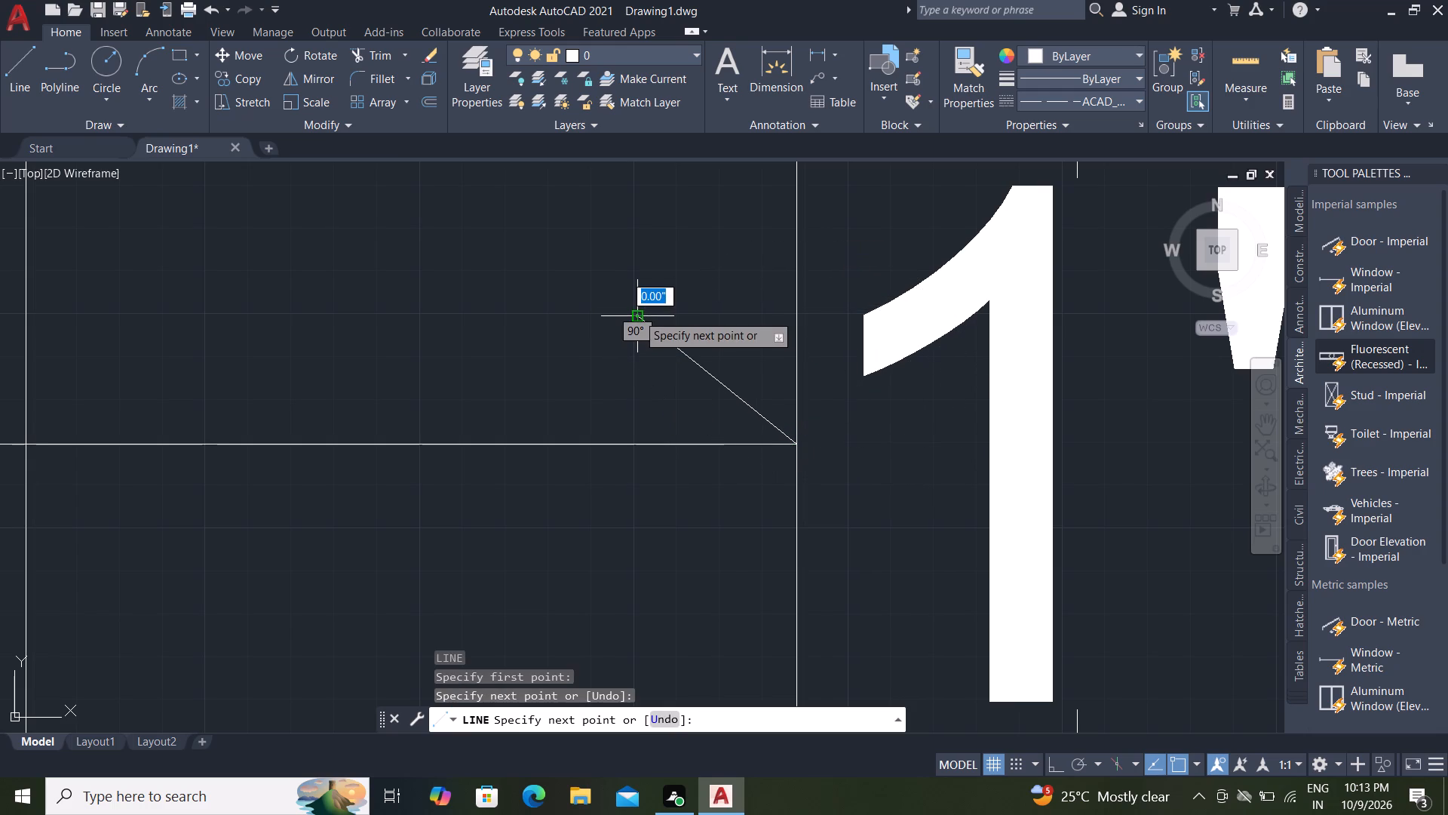
key(Escape)
key(space)
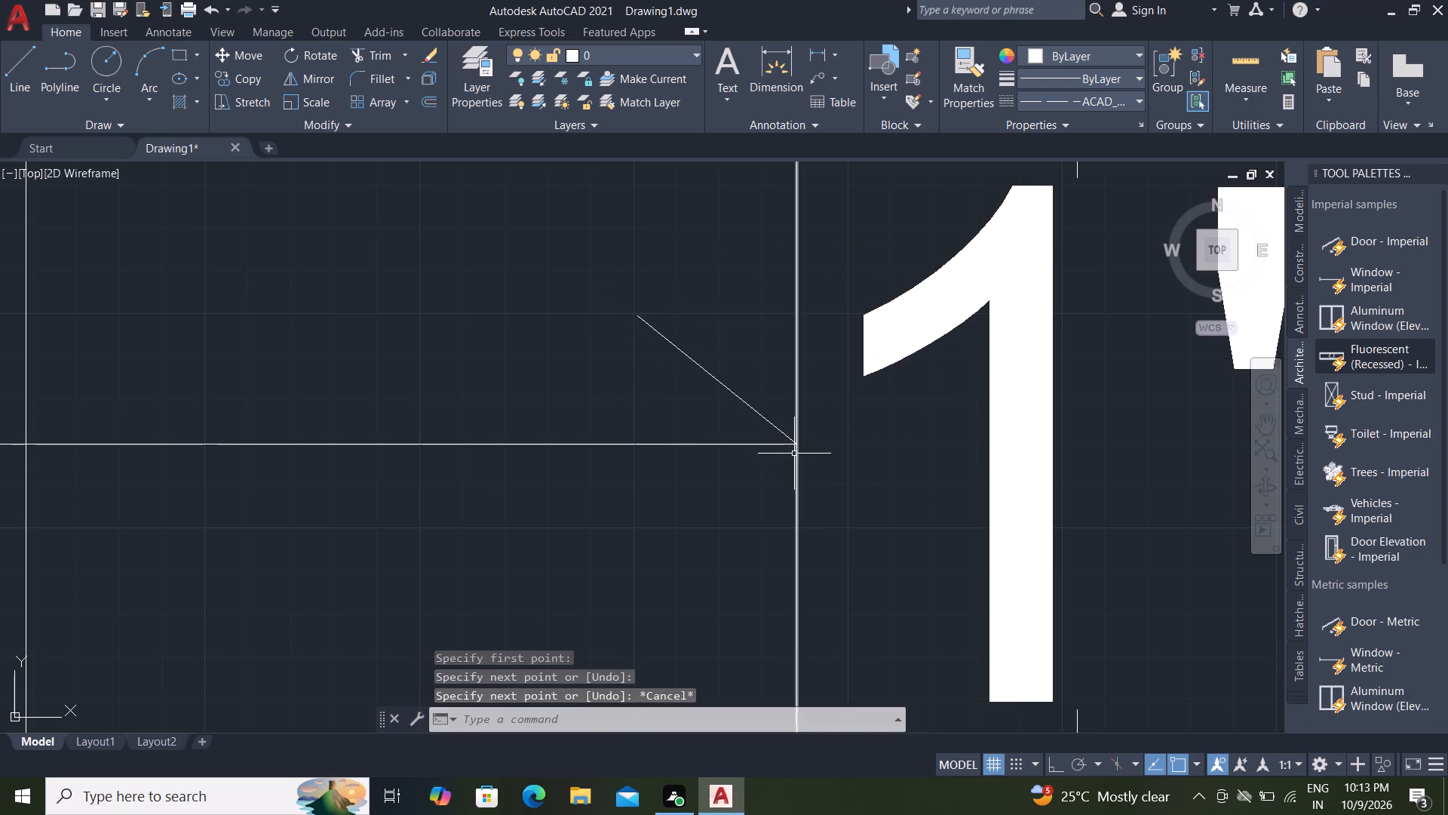
click(796, 445)
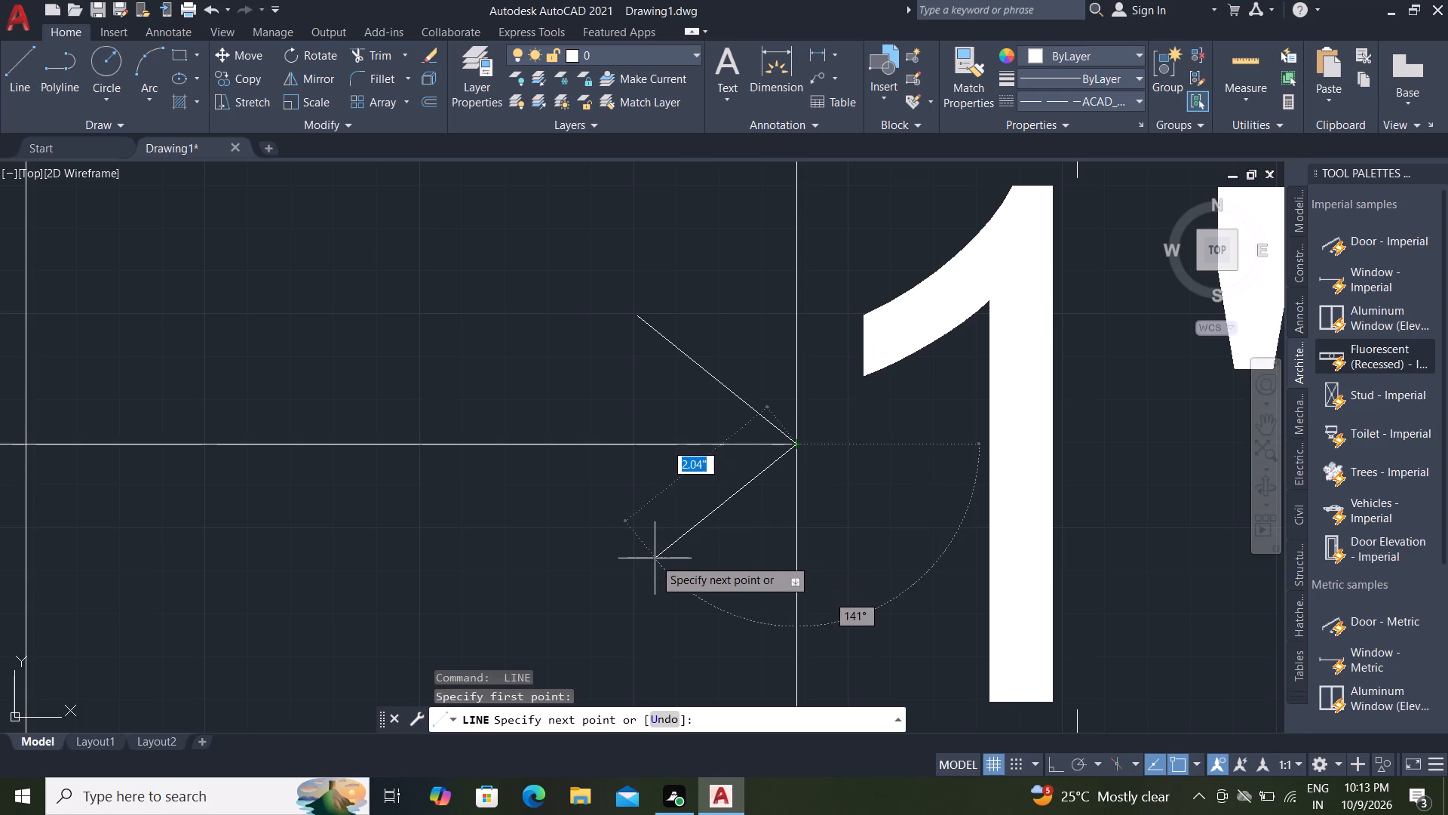
click(637, 572)
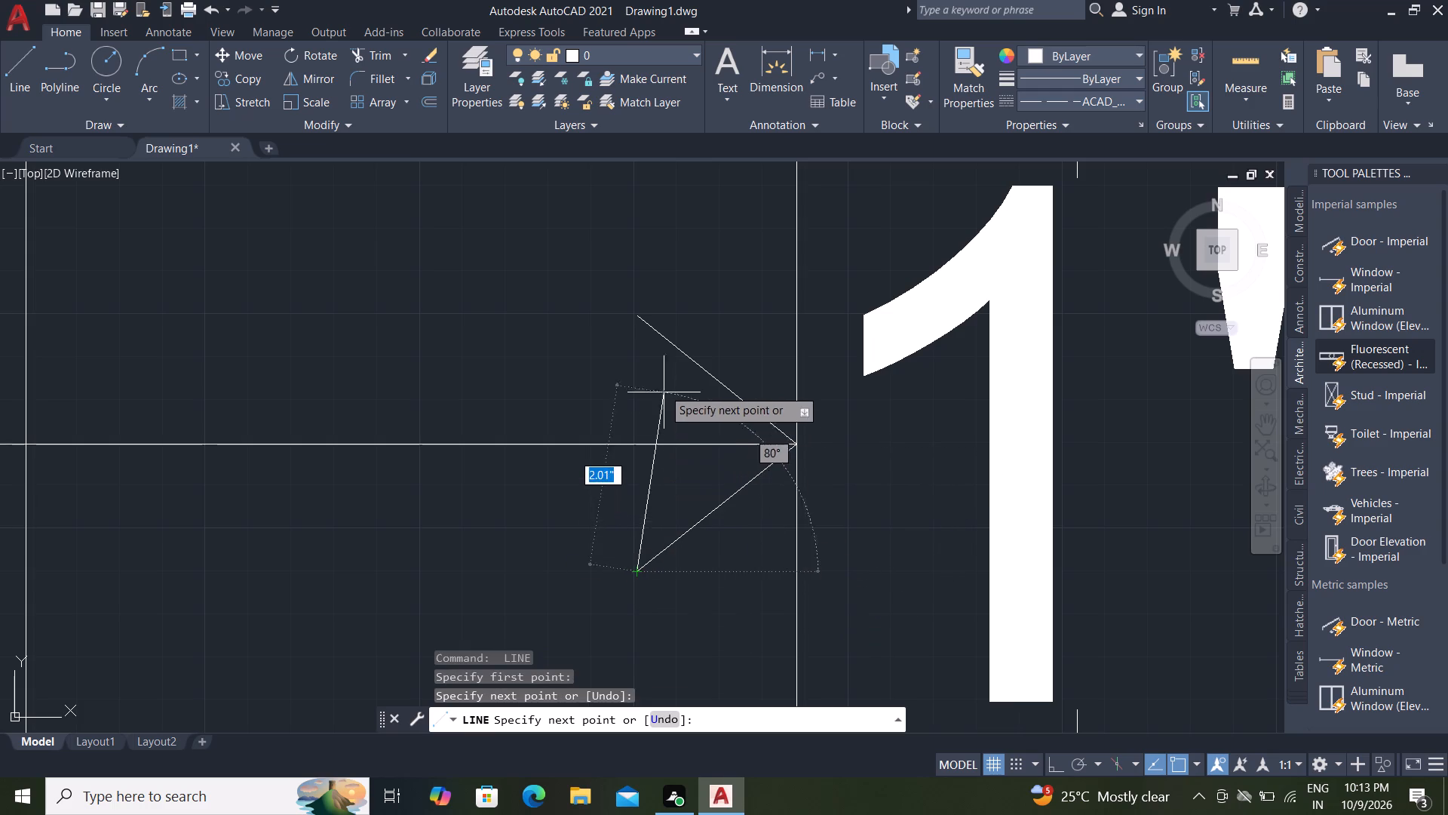
click(638, 317)
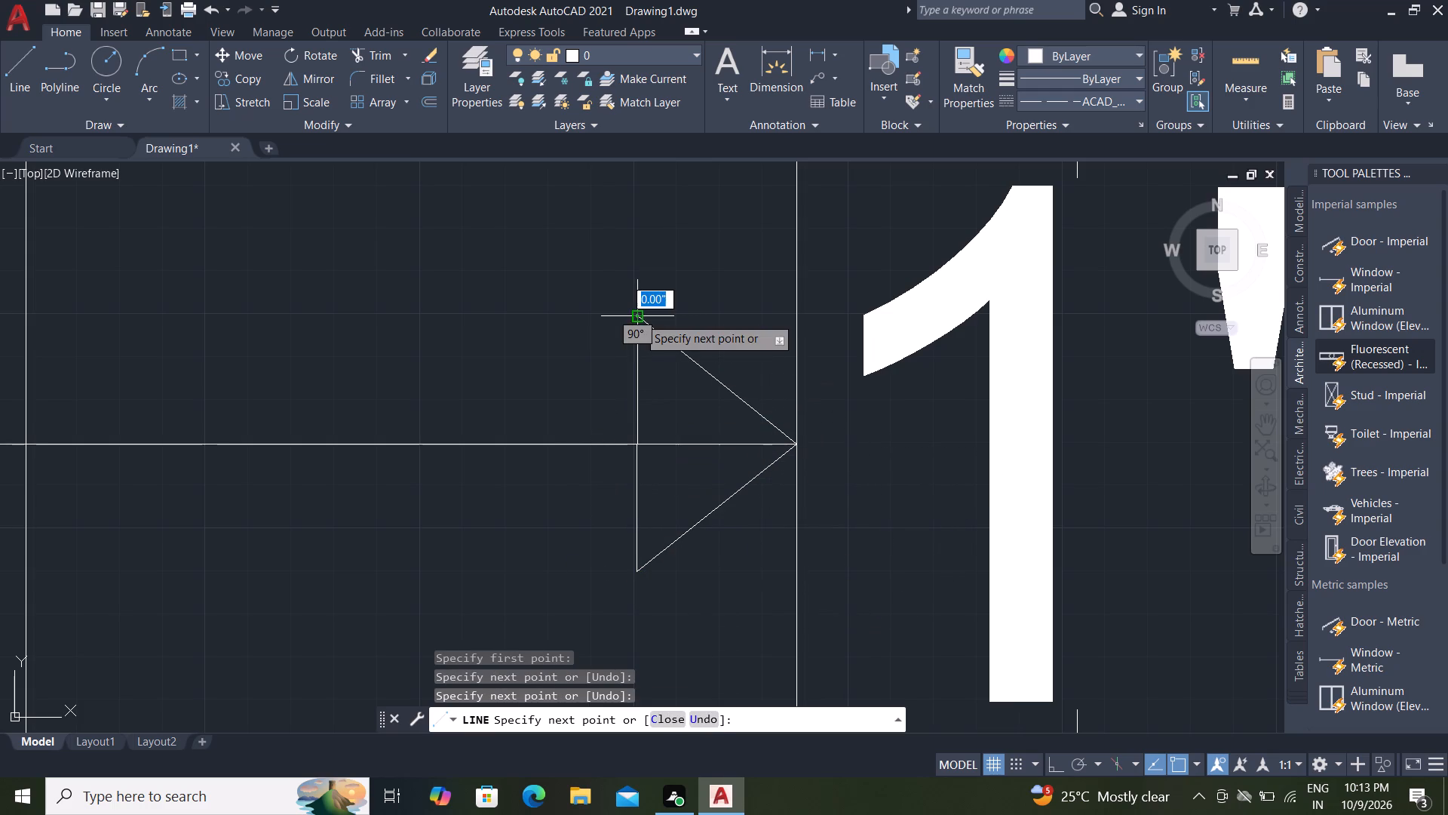
key(Escape)
Trim away the part of the horizontal tread line inside the right compartment's arrowhead.
text(tr)
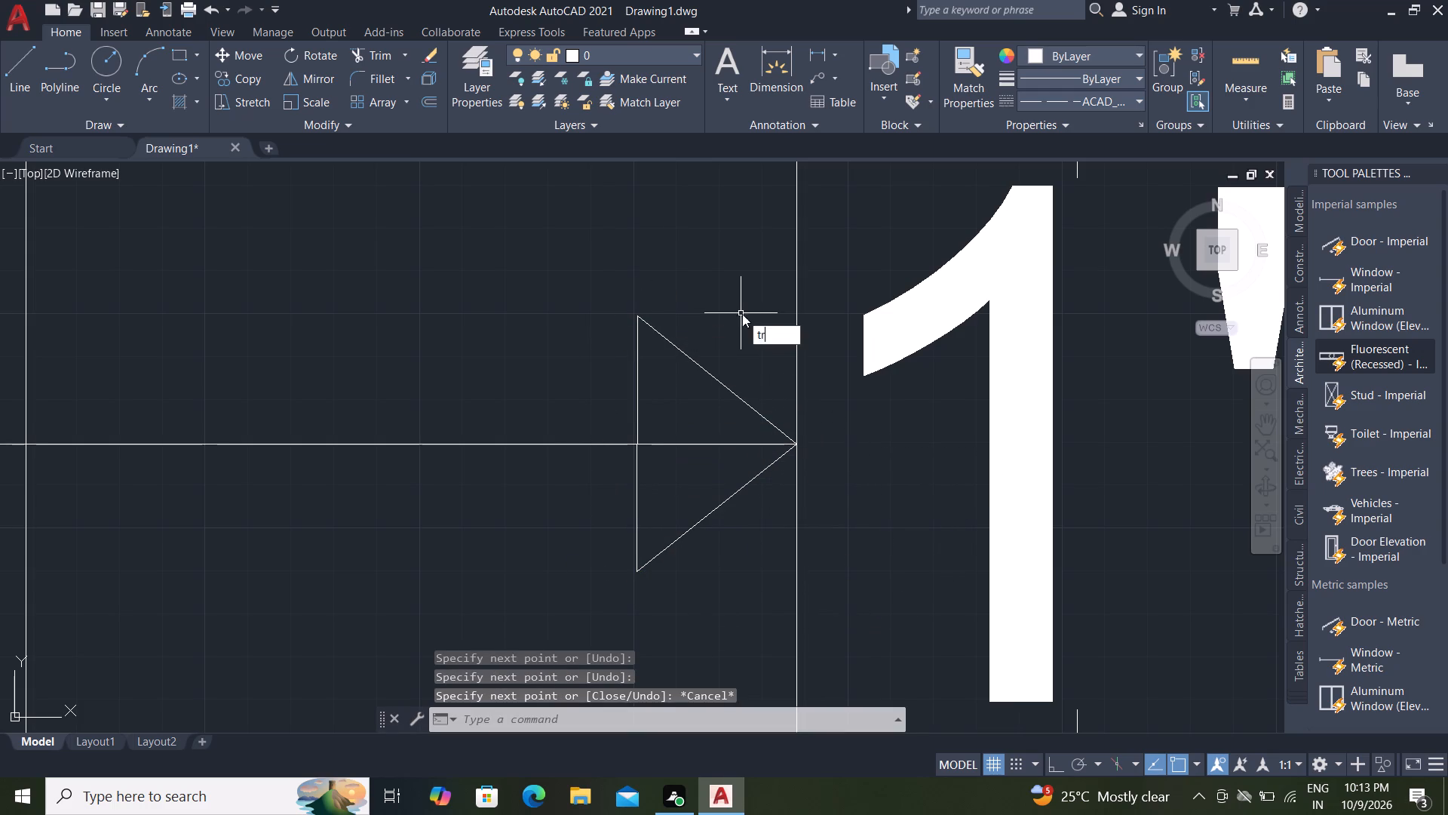
key(space)
click(689, 444)
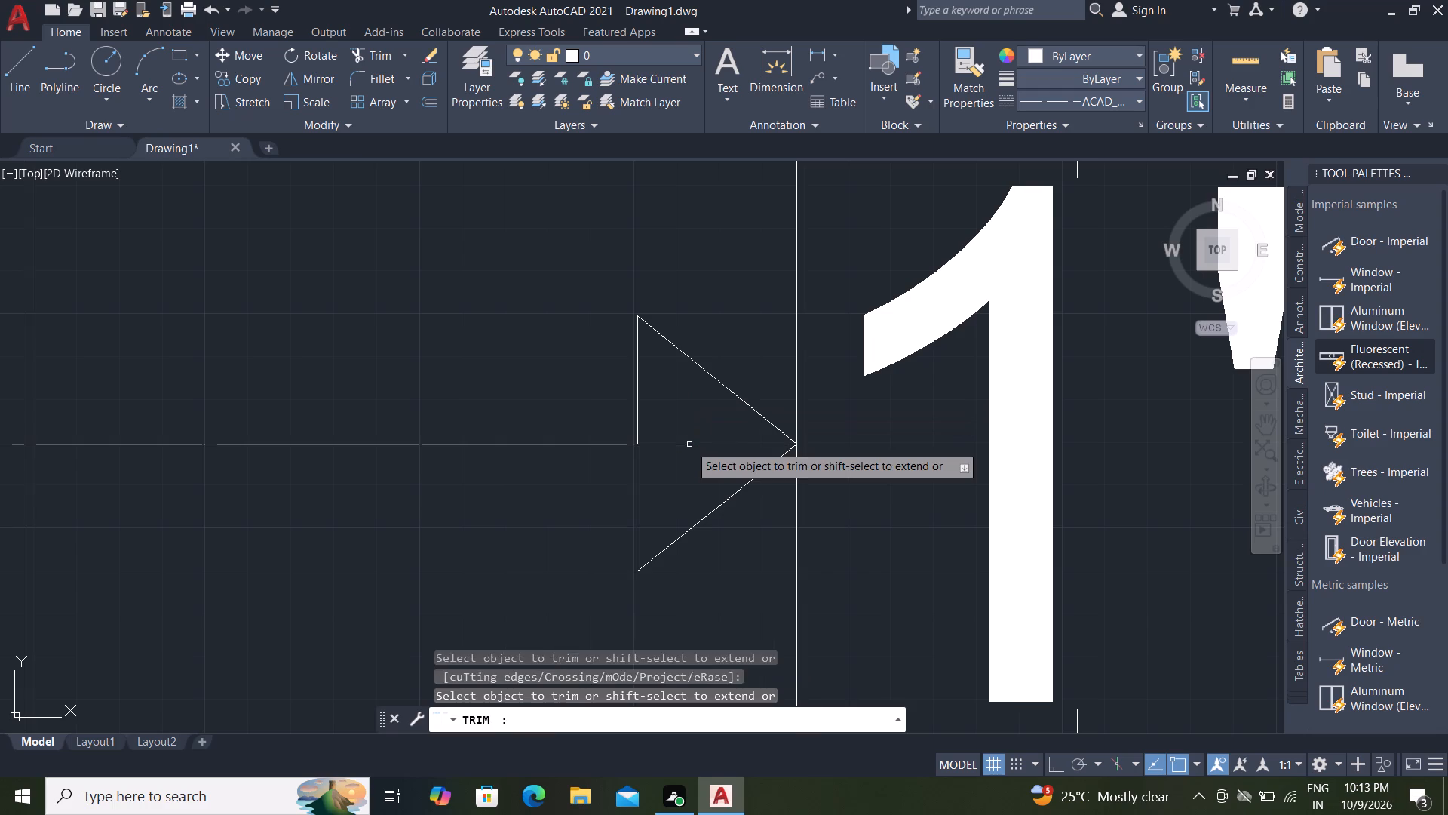
key(Escape)
Fill the right compartment's triangular arrowhead with a solid hatch.
key(h)
key(space)
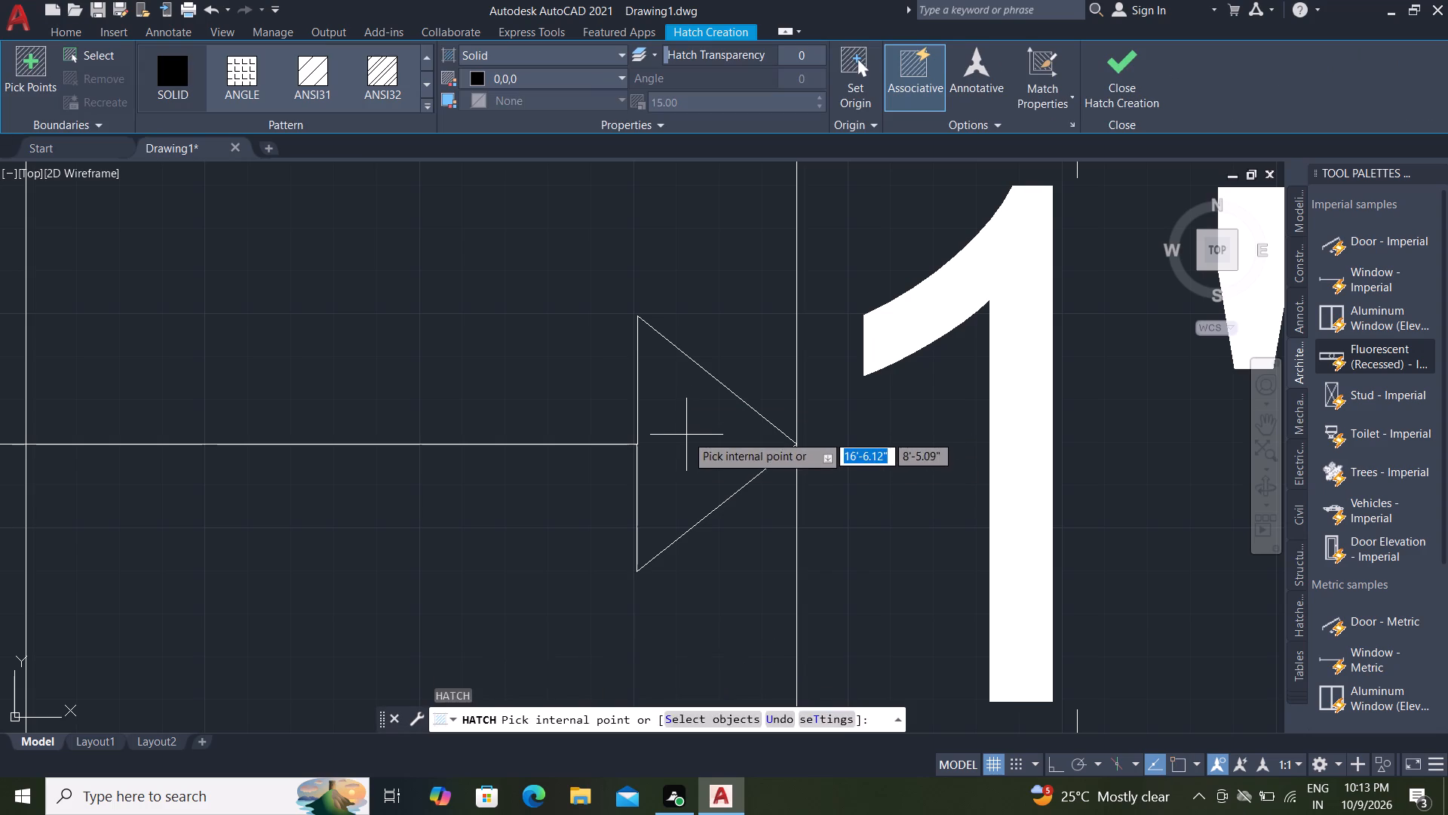
click(686, 435)
key(Escape)
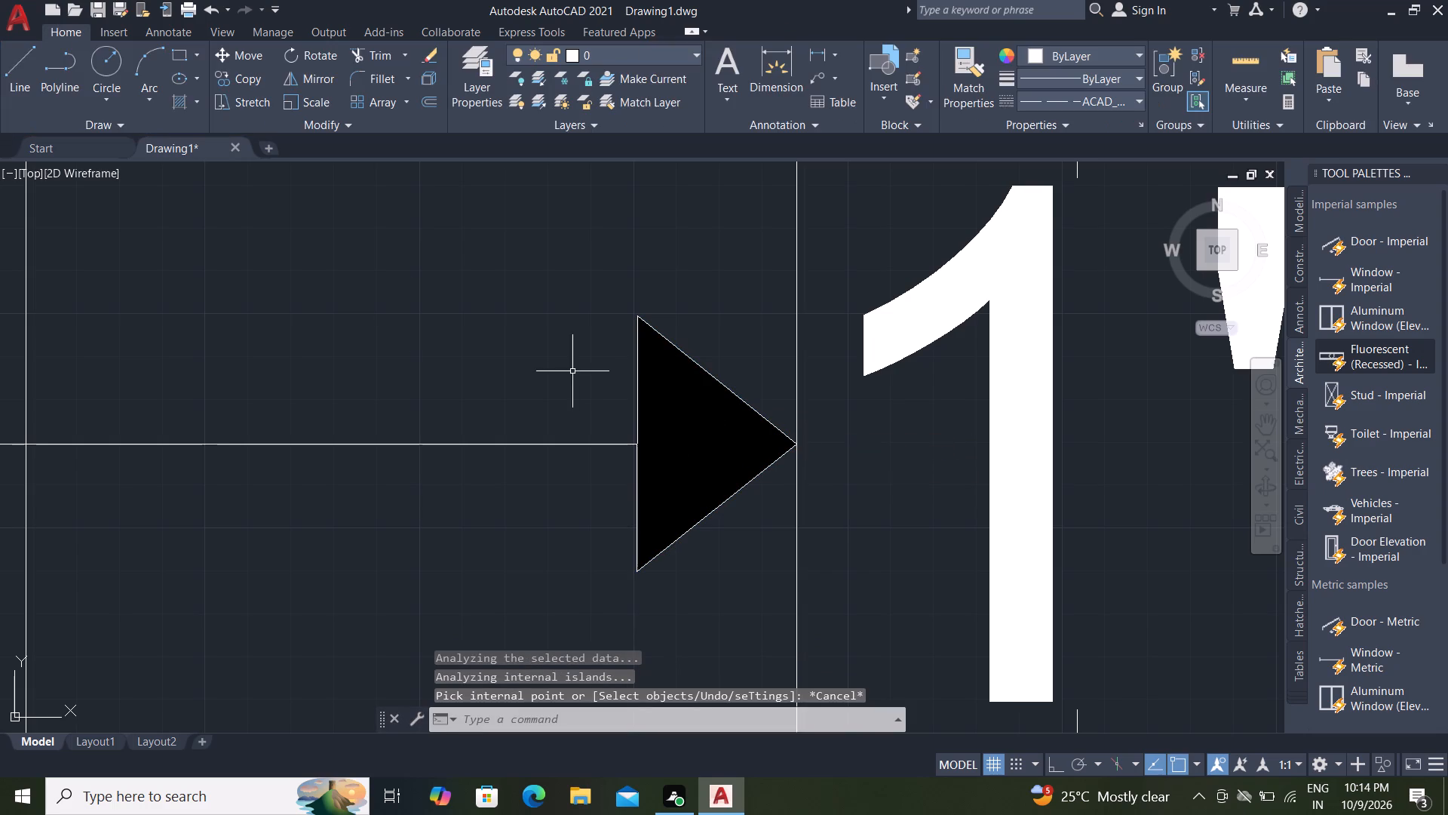
Add multiline text reading DN STEPS below the lower end of the right compartment's arrow line.
scroll(412, 318, down, 5)
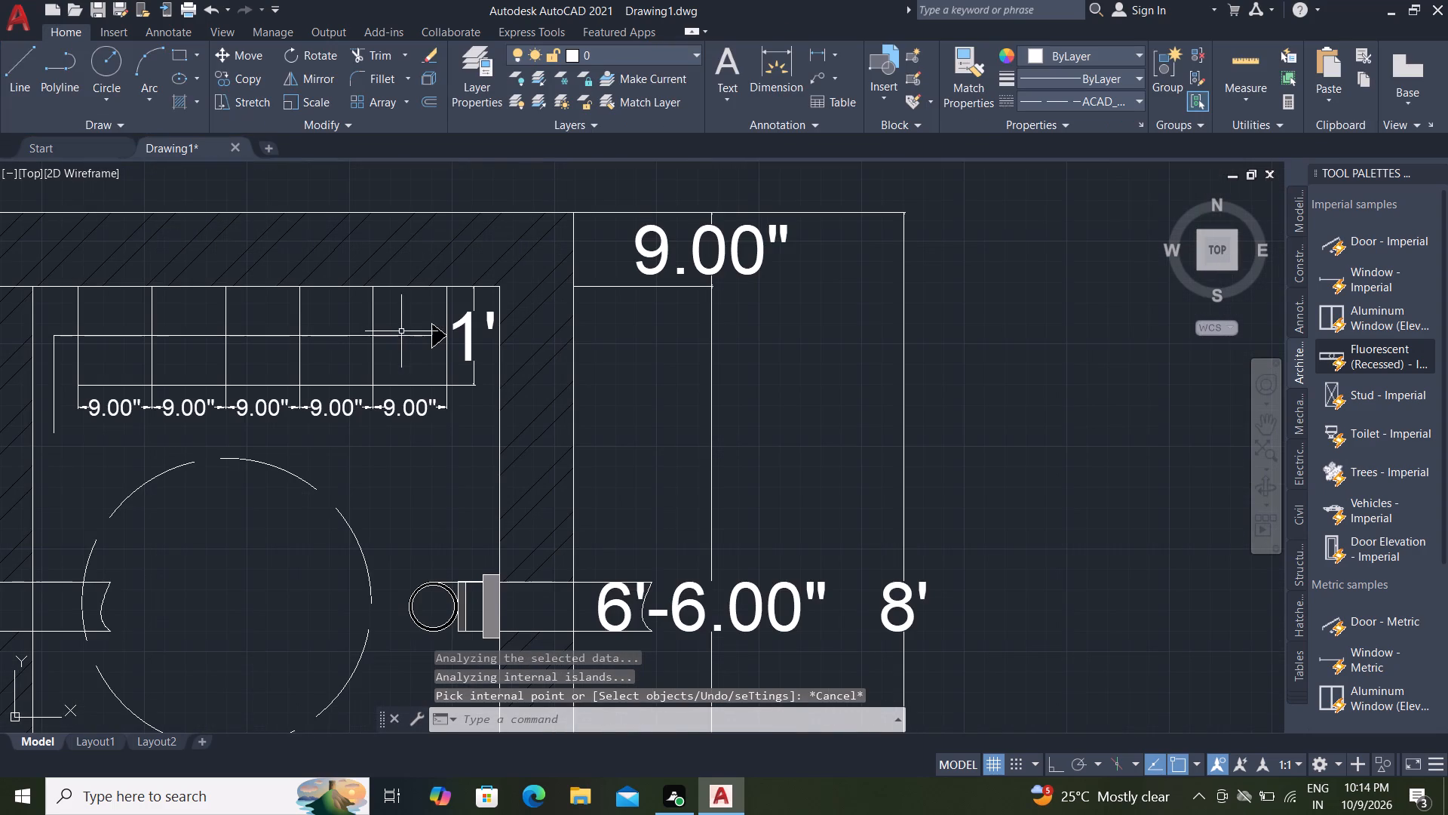
middle_drag(400, 335, 447, 353)
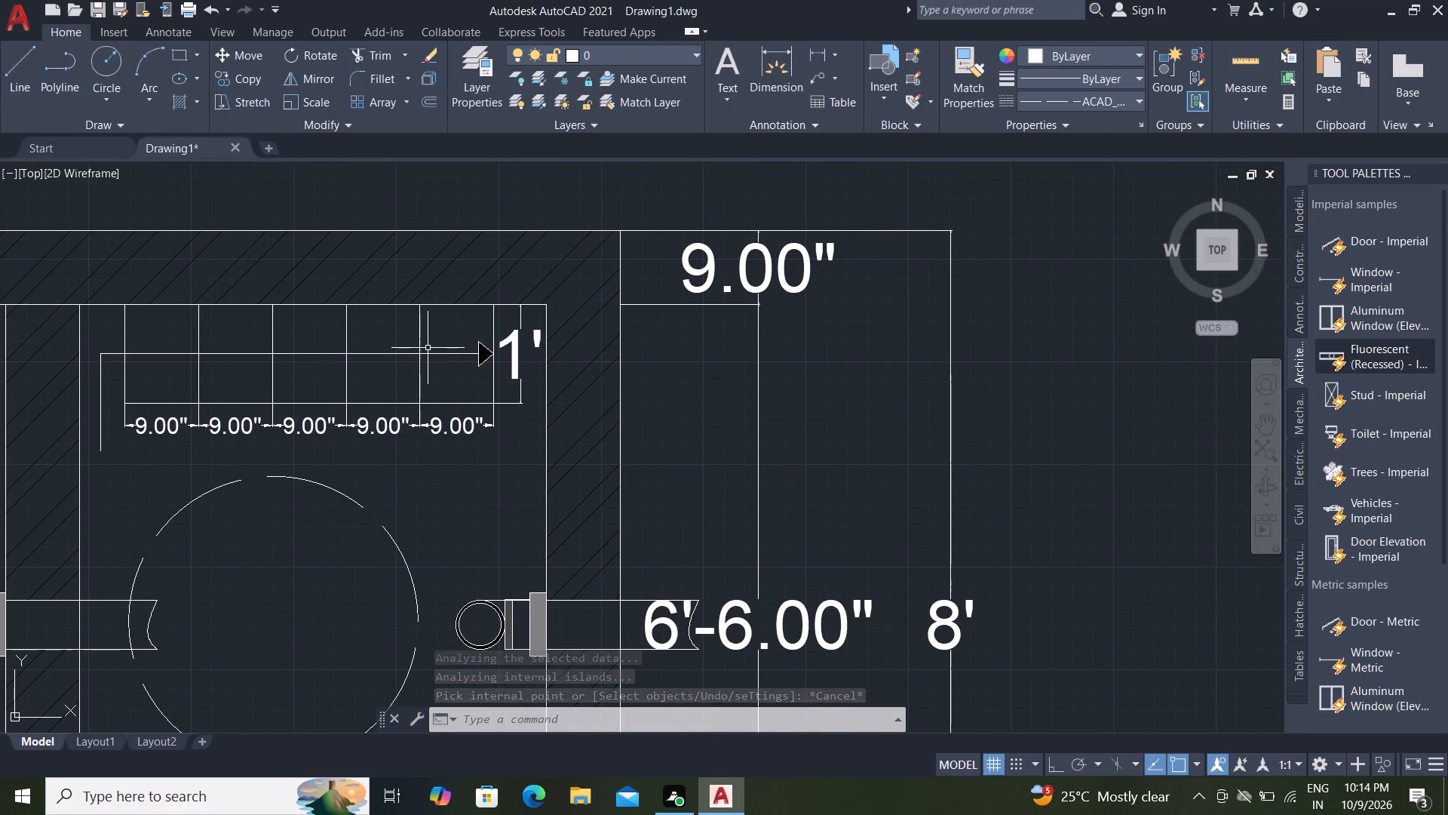
middle_drag(267, 381, 762, 386)
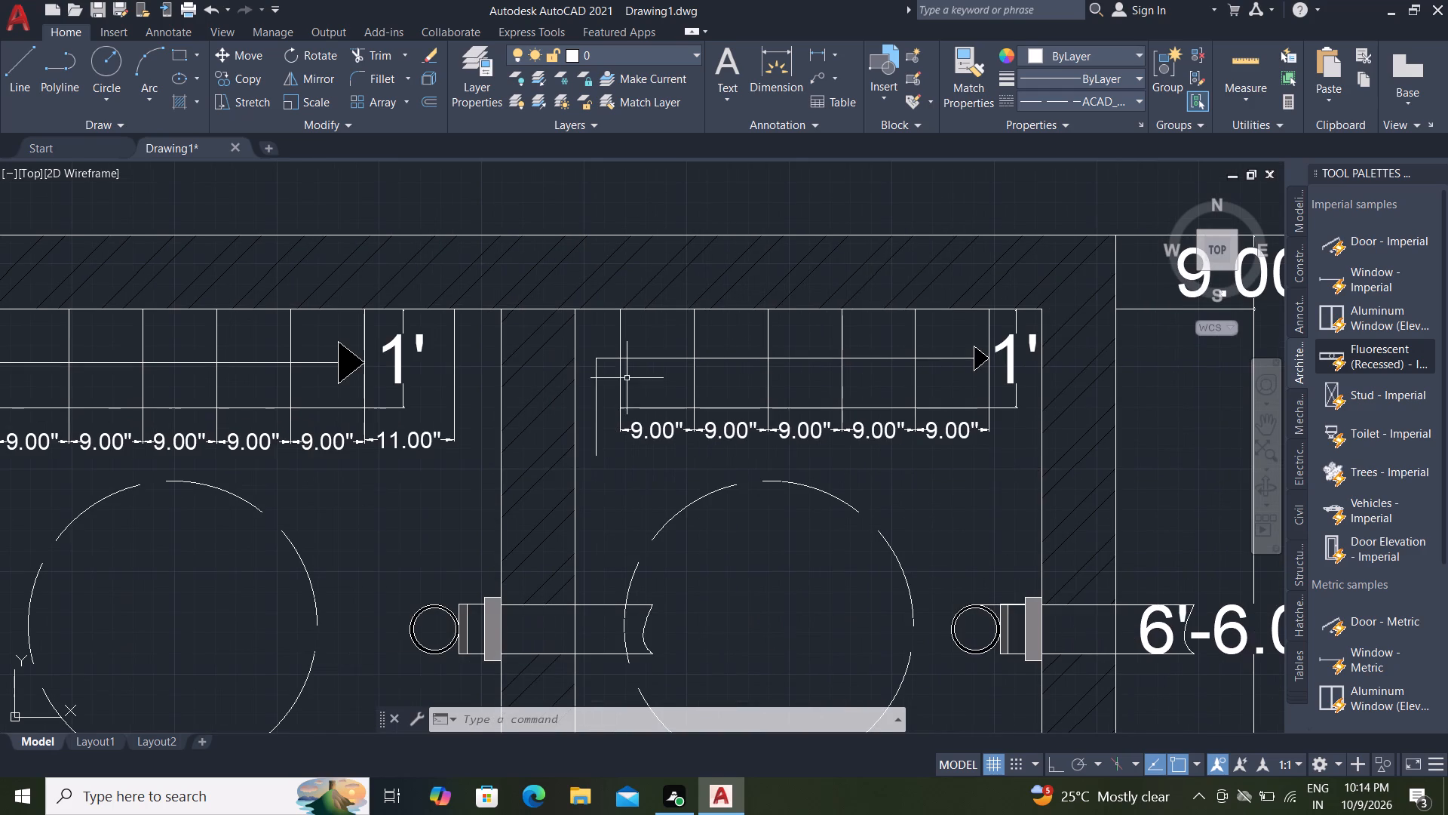
scroll(597, 450, up, 1)
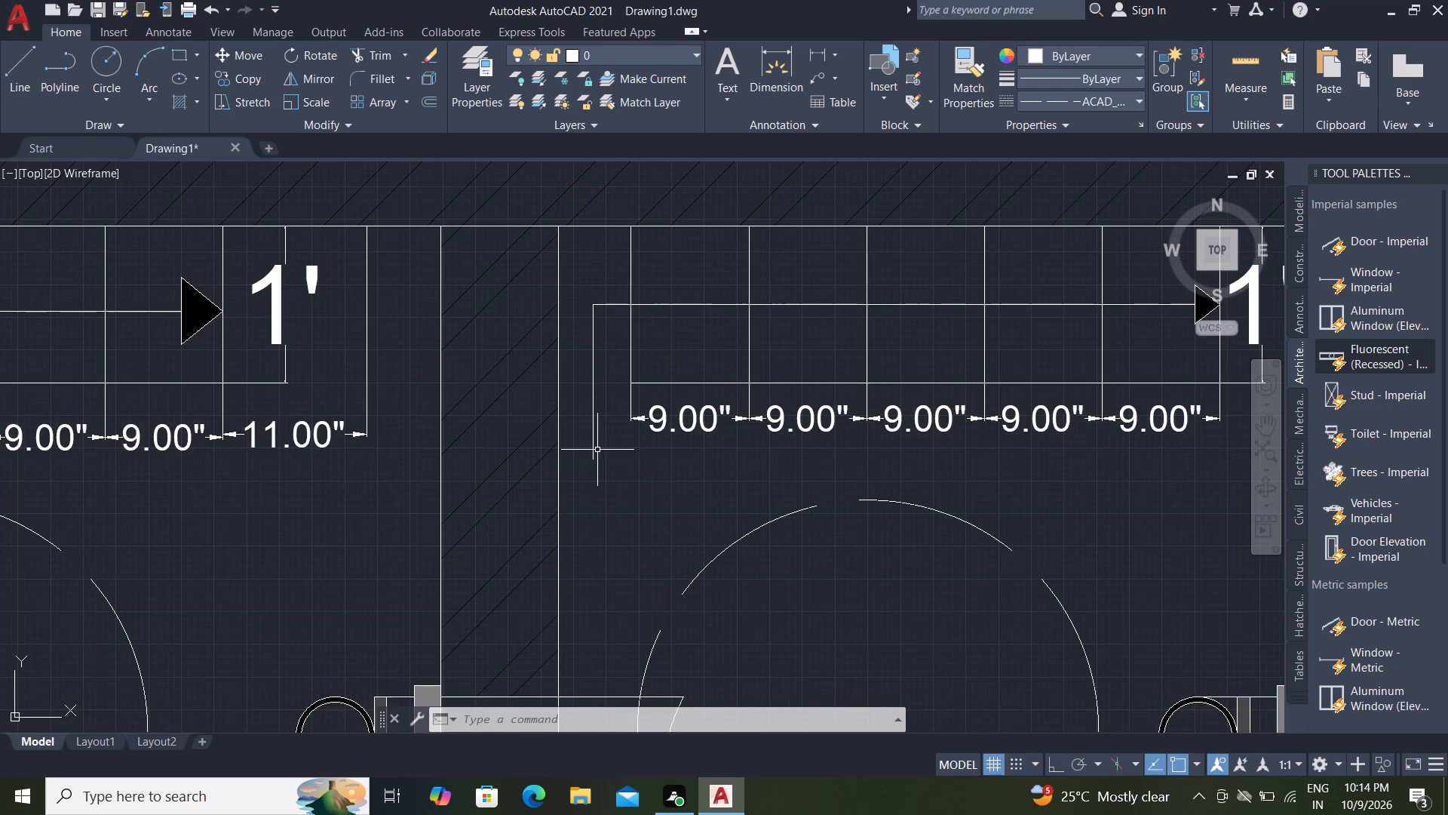
text(t)
key(space)
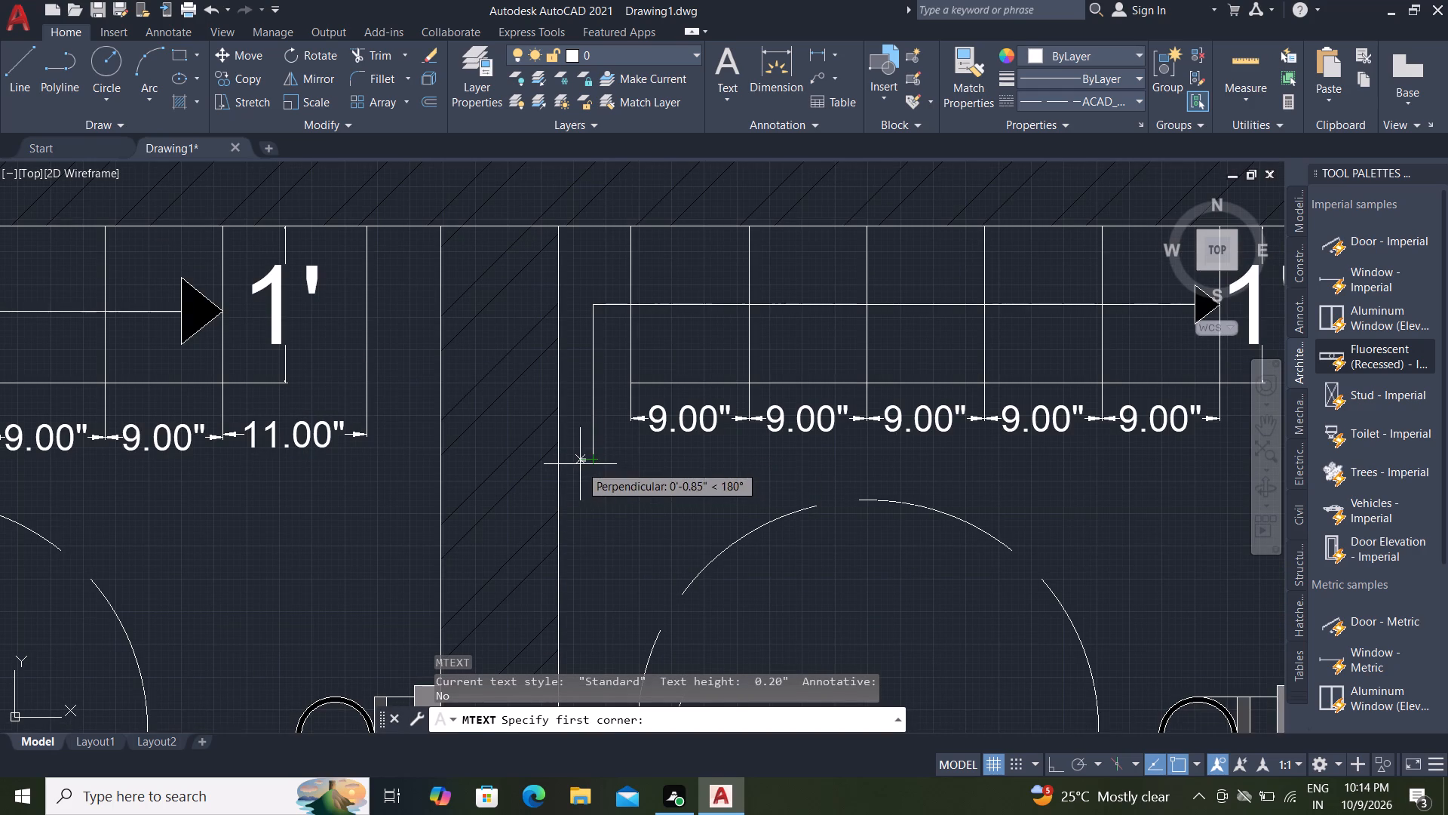
click(579, 464)
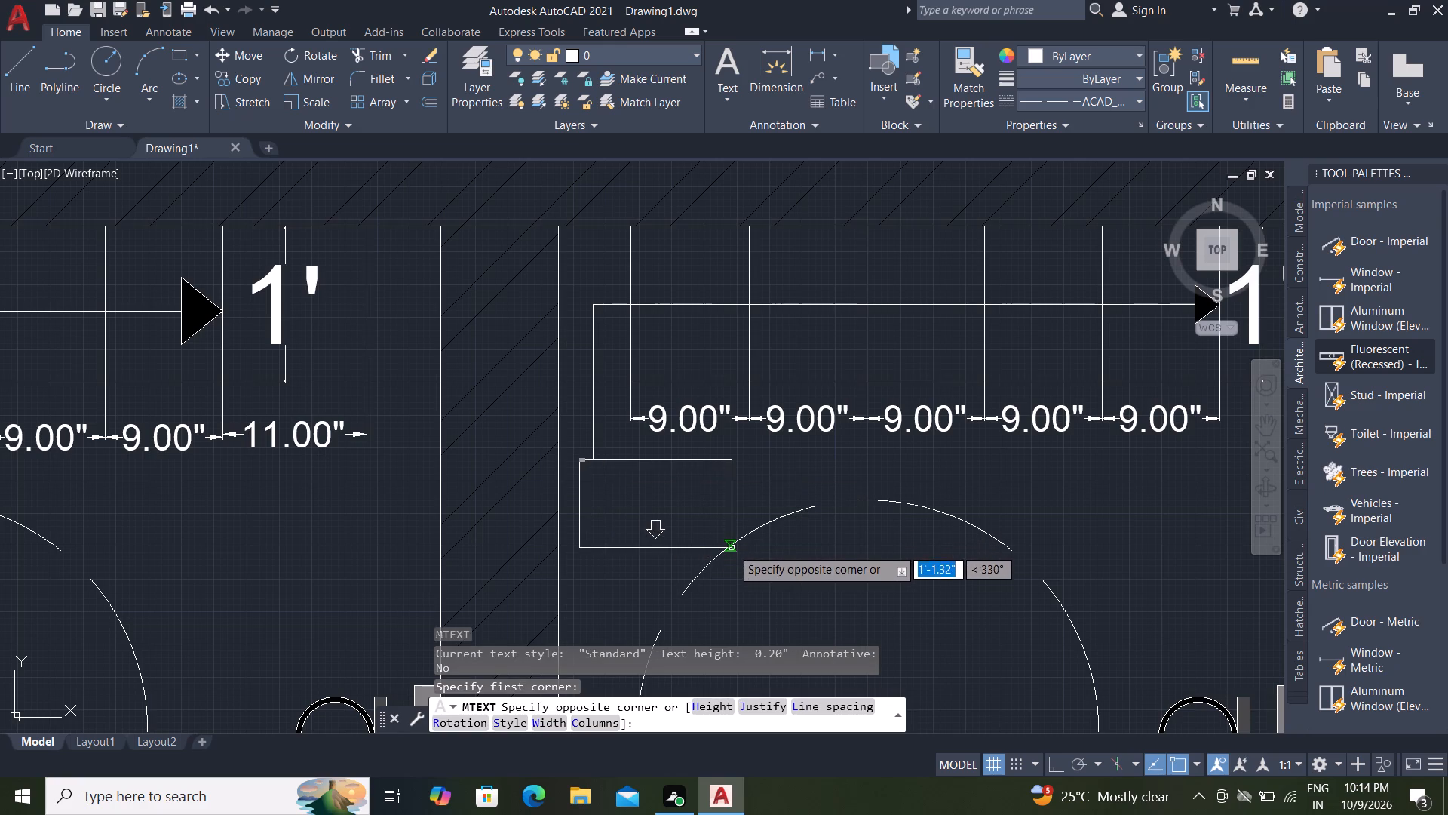
click(745, 546)
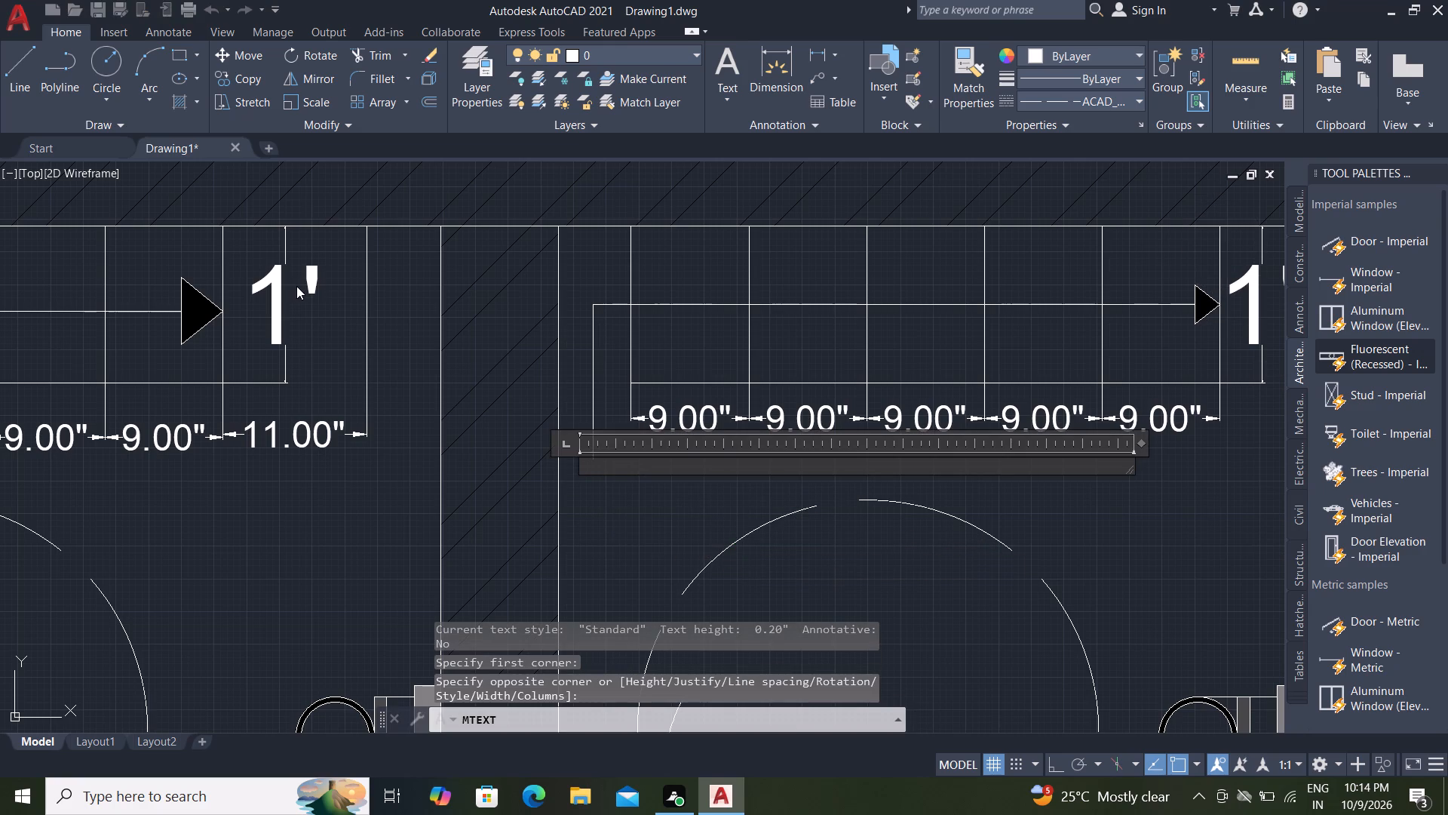
text(uo)
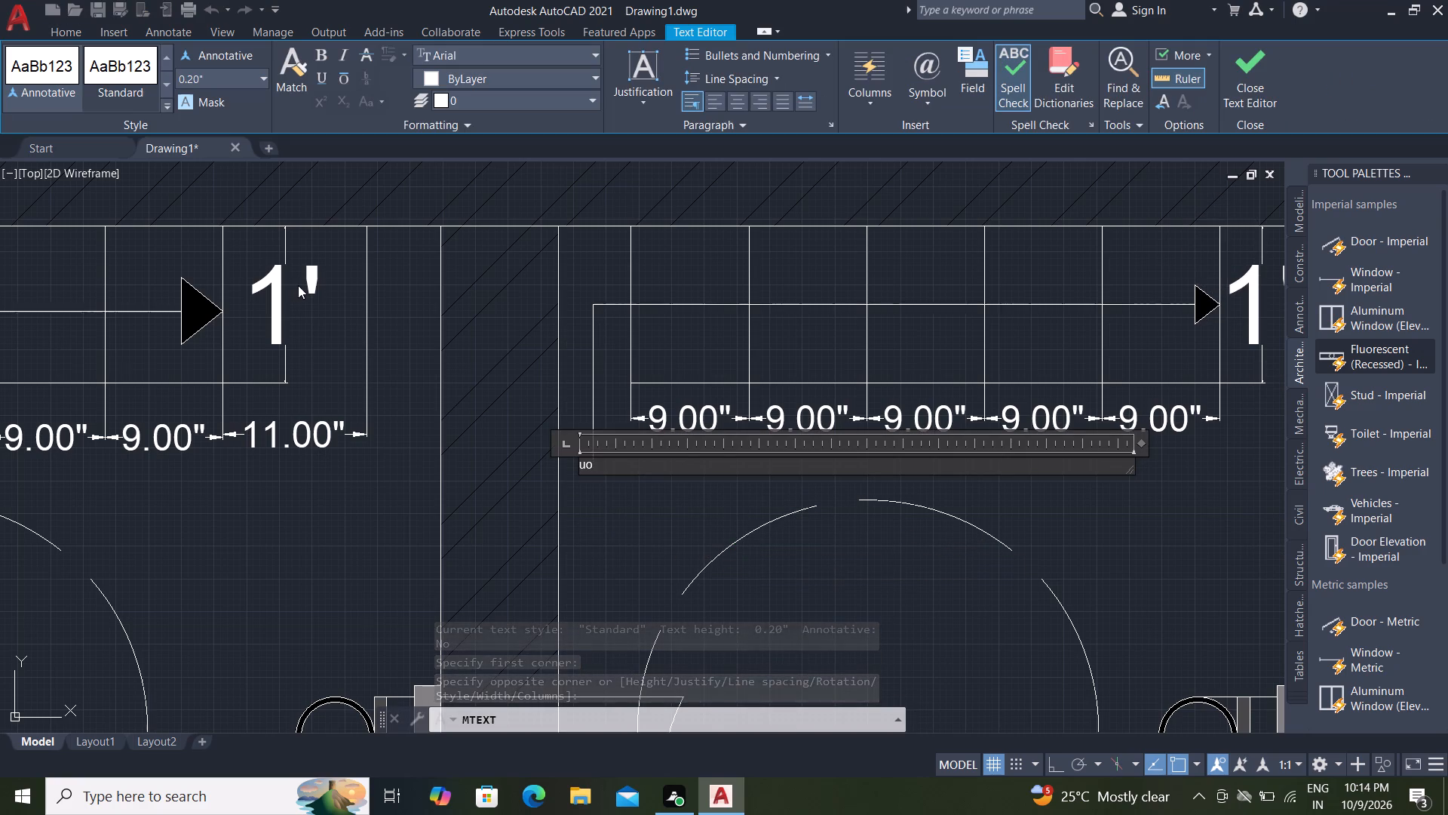
key(BackSpace)
key(BackSpace)
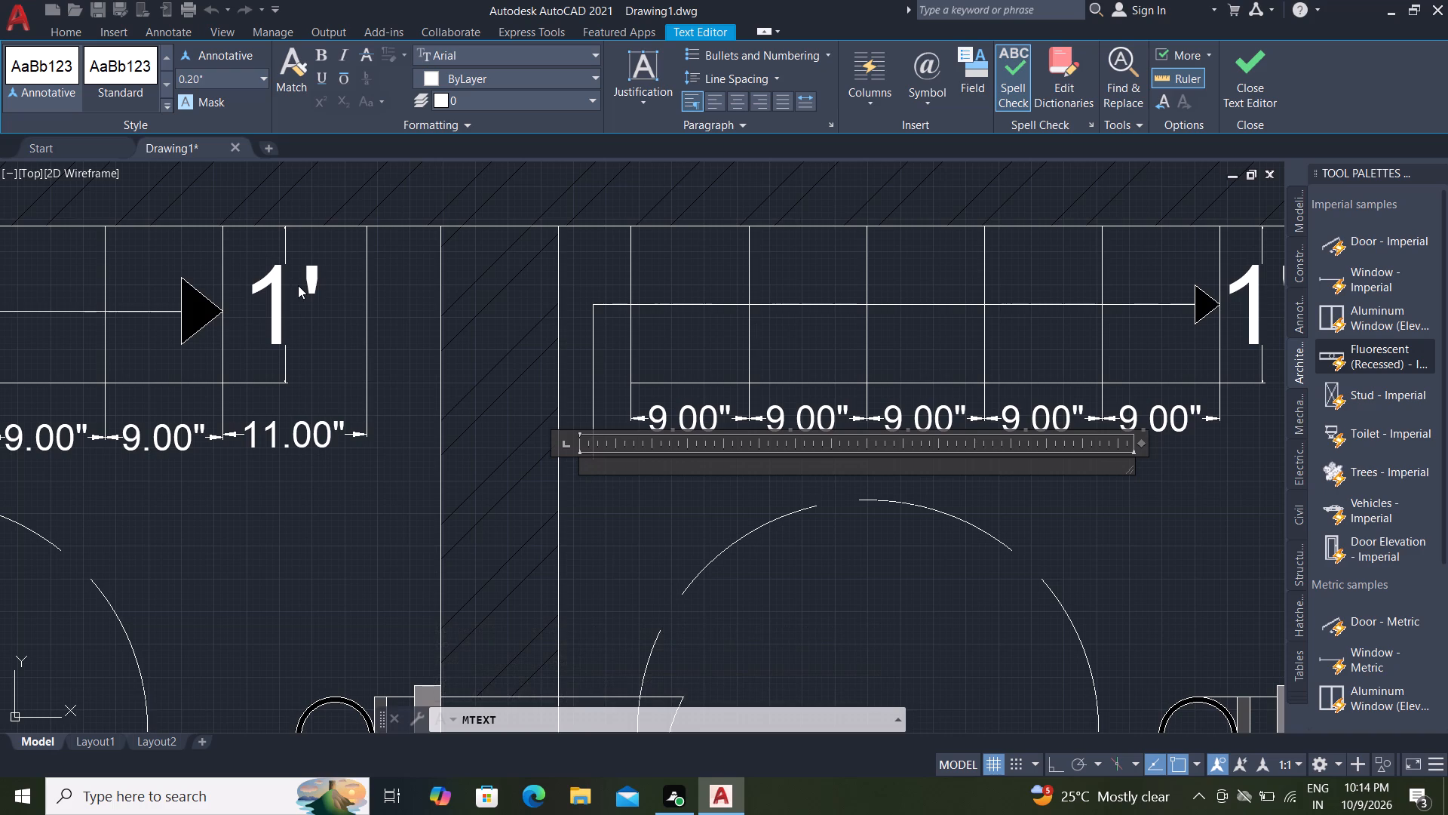
text(UO)
key(BackSpace)
key(BackSpace)
key(BackSpace)
text(DN)
key(space)
text(STEO)
key(BackSpace)
text(PS)
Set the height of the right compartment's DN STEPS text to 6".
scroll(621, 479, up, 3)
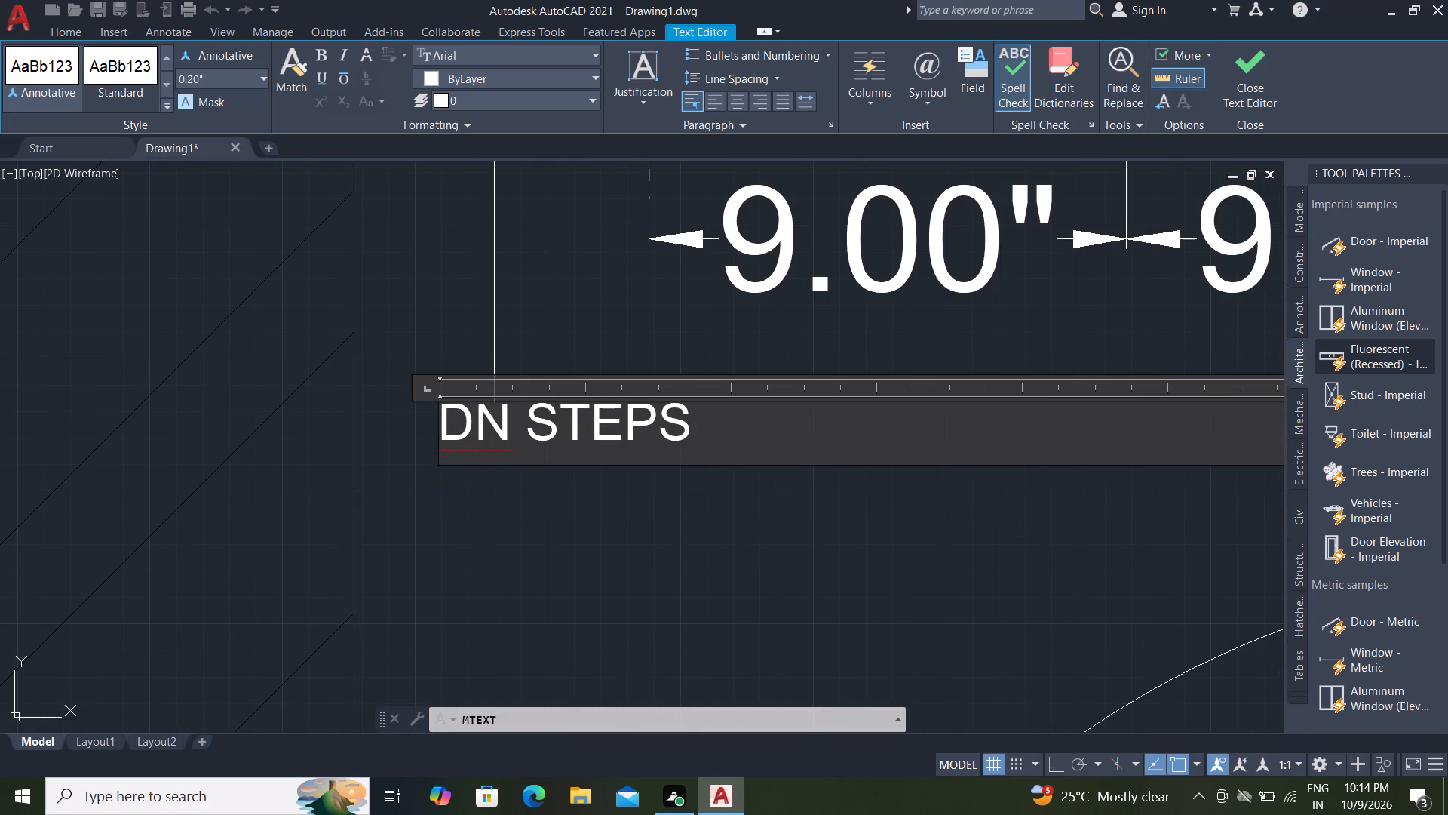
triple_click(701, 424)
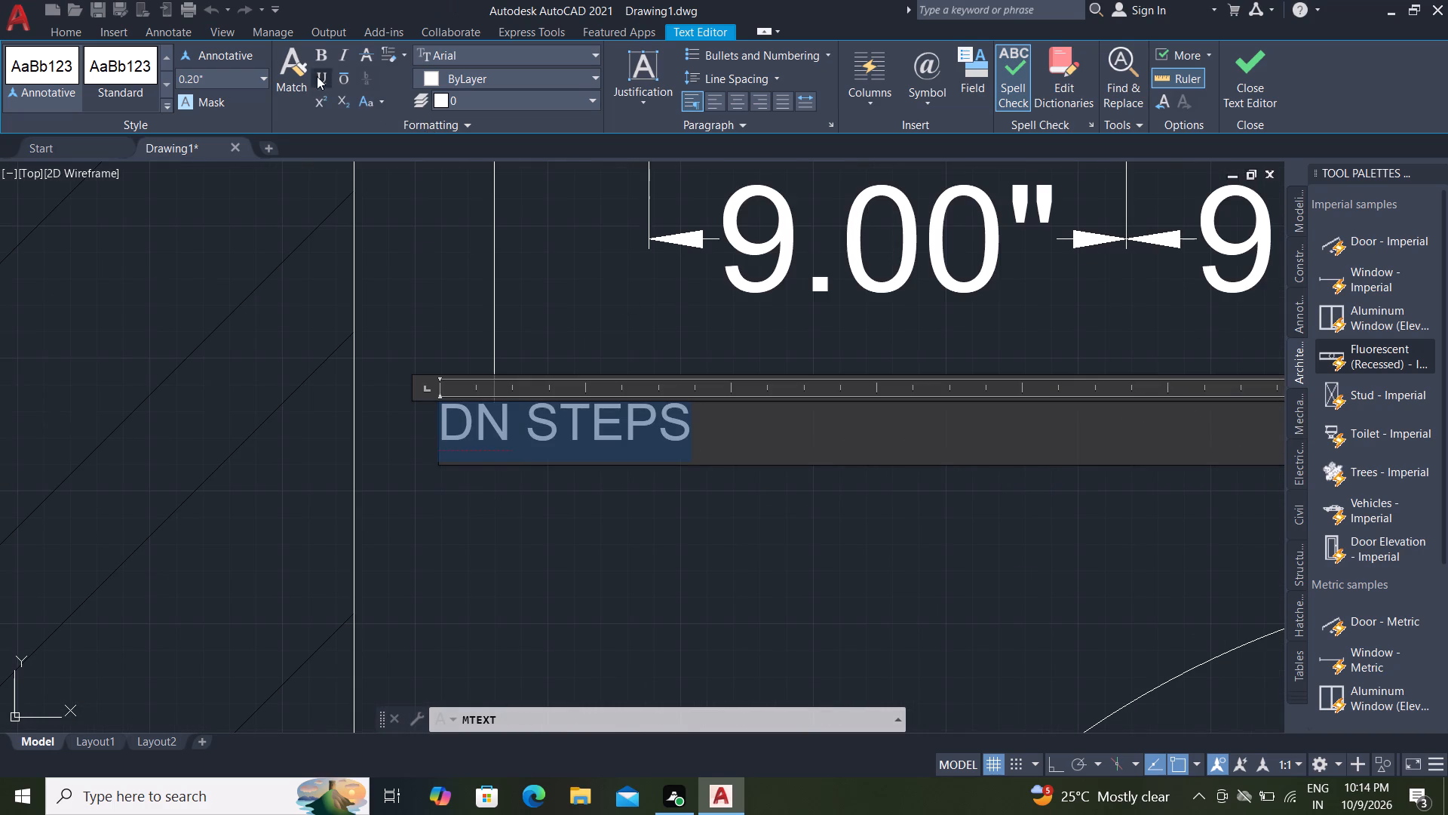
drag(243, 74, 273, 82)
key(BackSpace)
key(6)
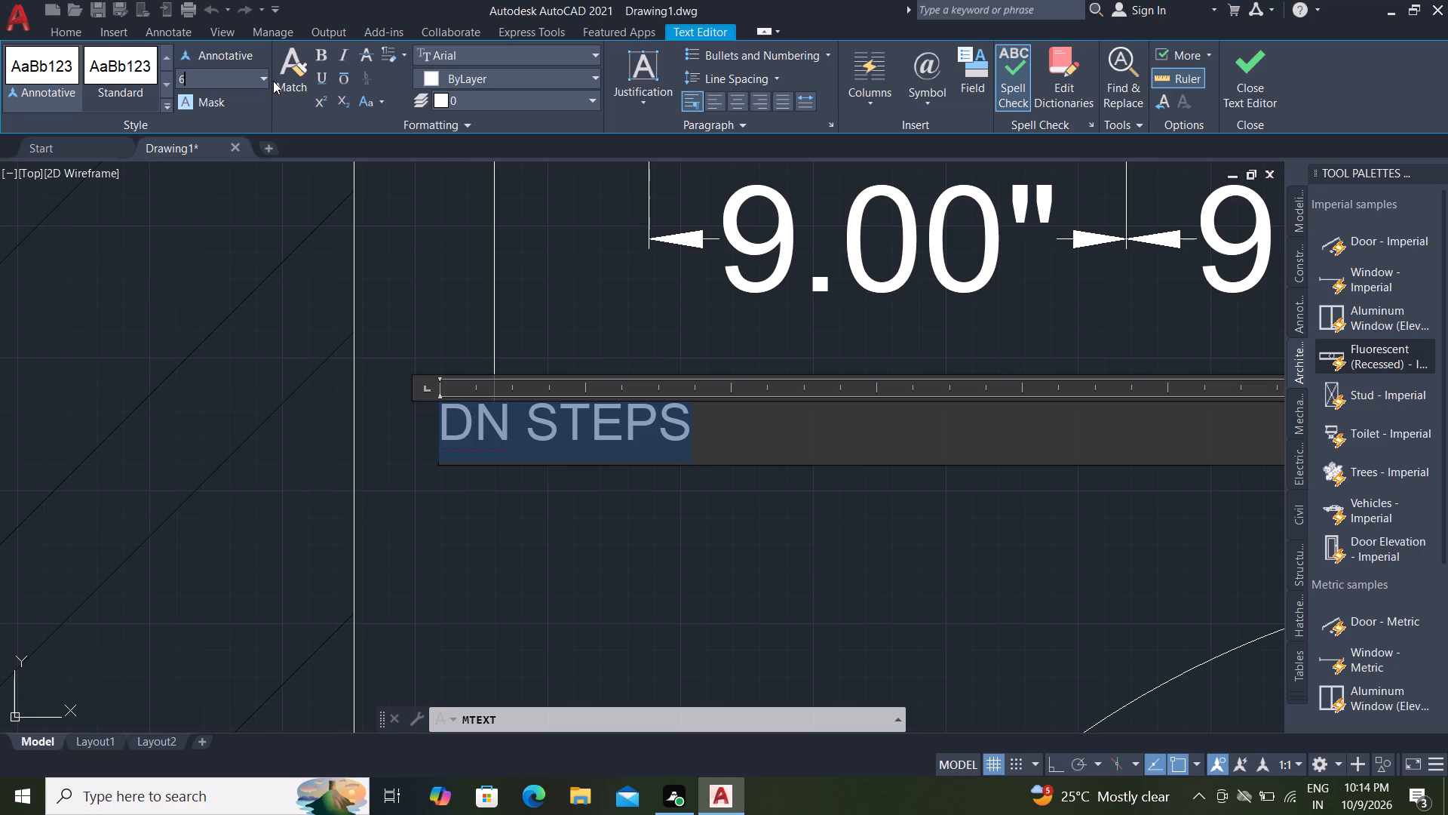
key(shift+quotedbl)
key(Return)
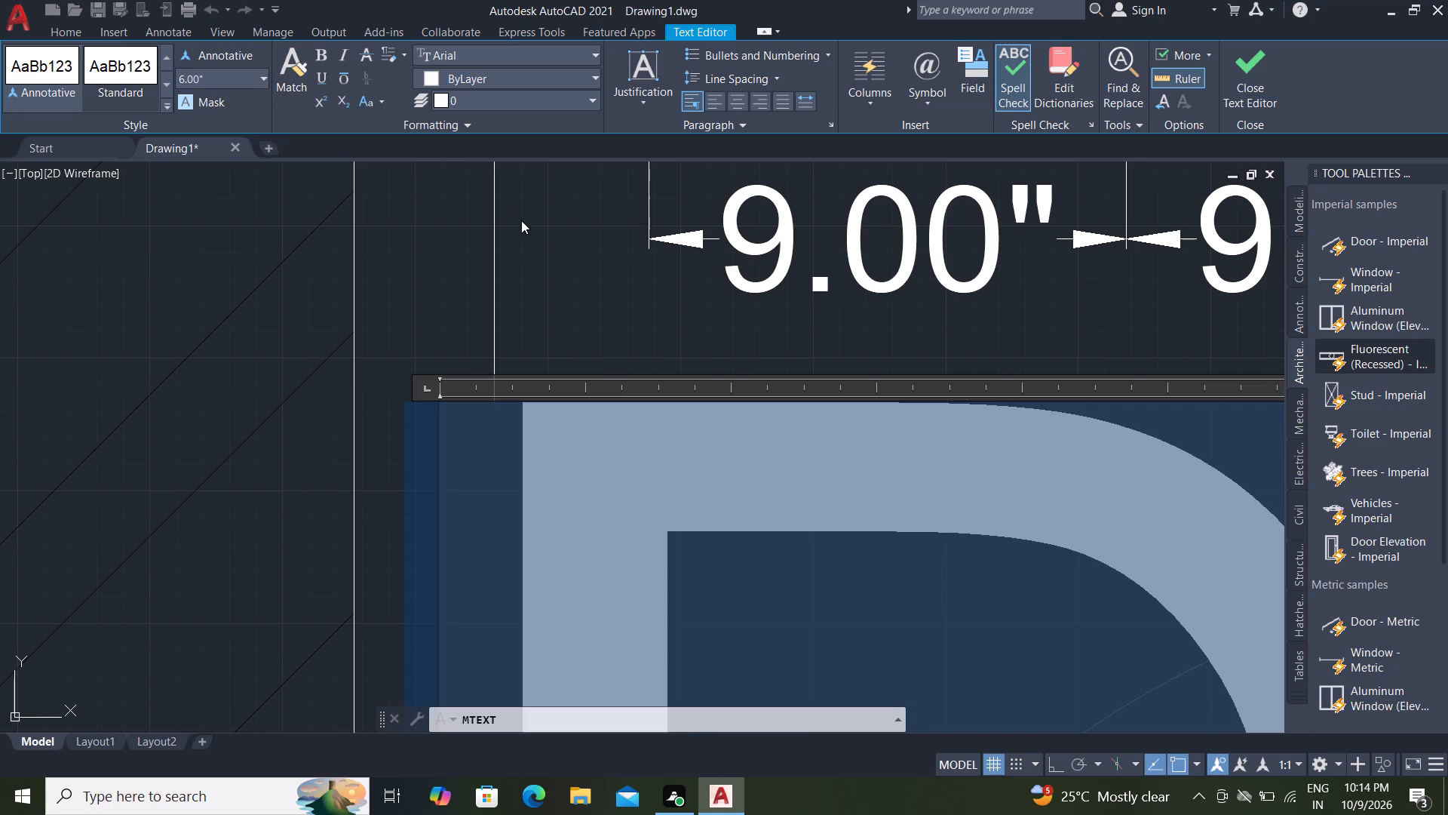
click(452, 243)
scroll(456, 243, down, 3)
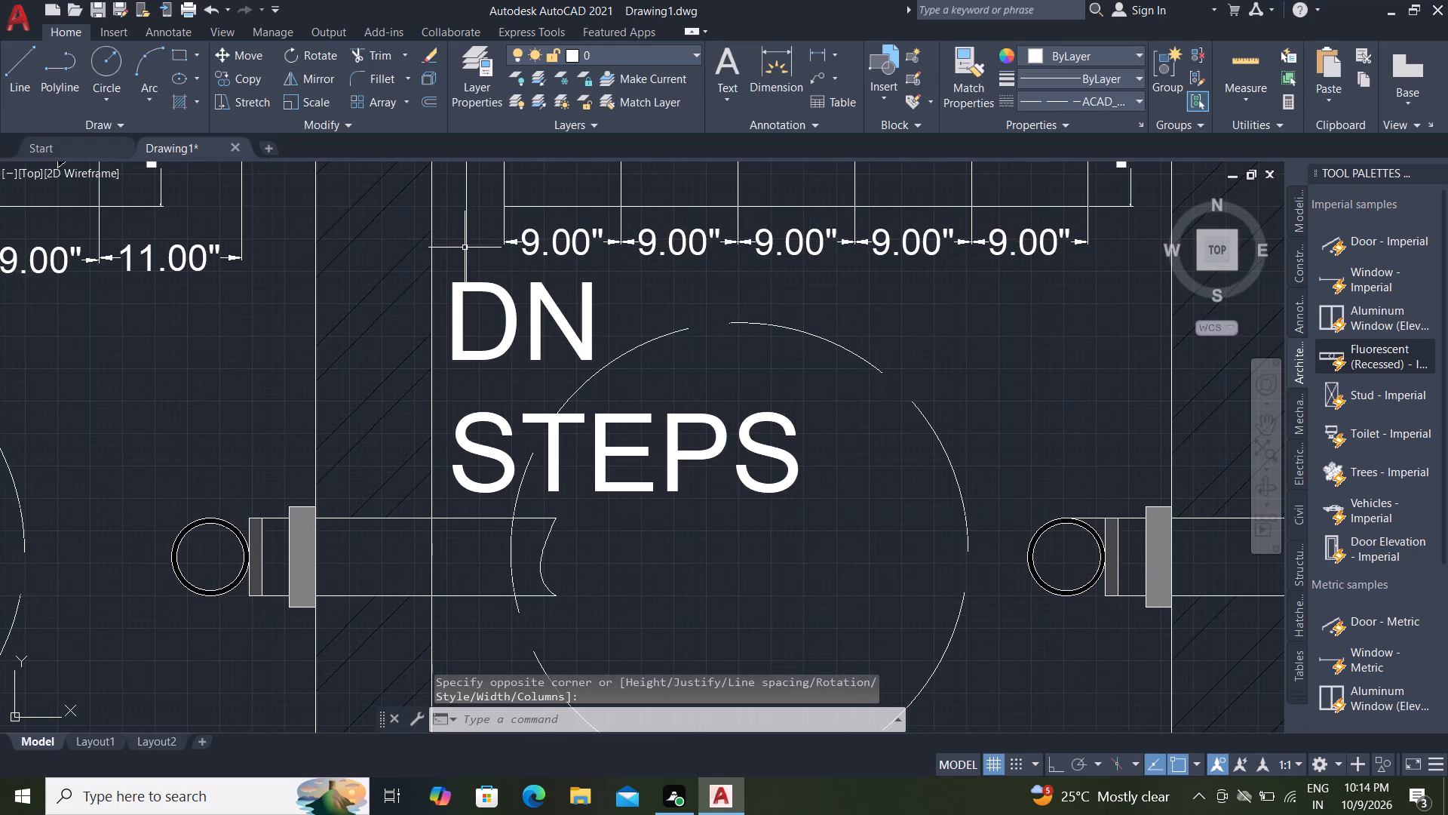
Widen the right compartment's DN STEPS text frame so the wording fits on a single line.
double_click(506, 320)
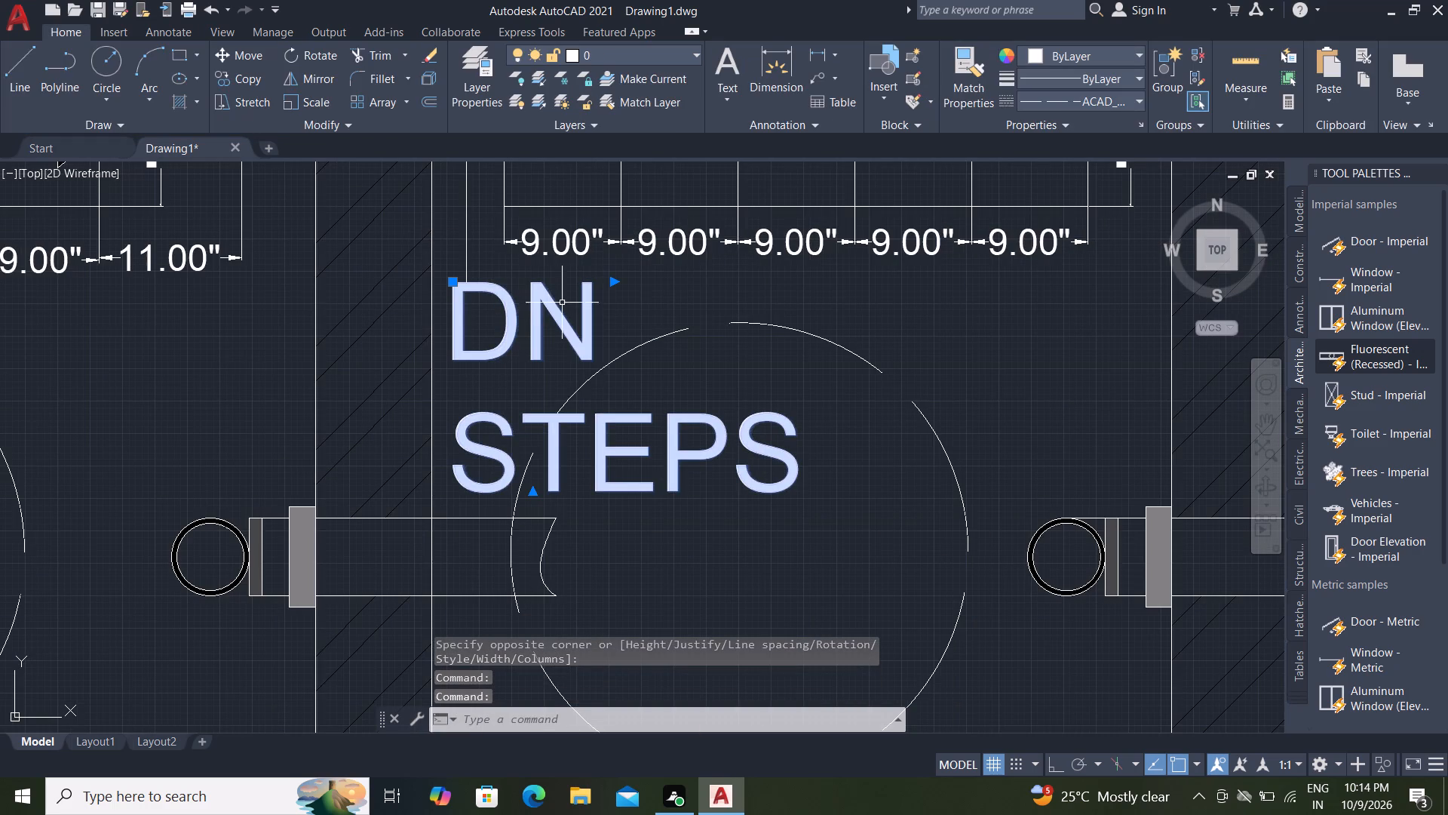
click(619, 280)
click(615, 279)
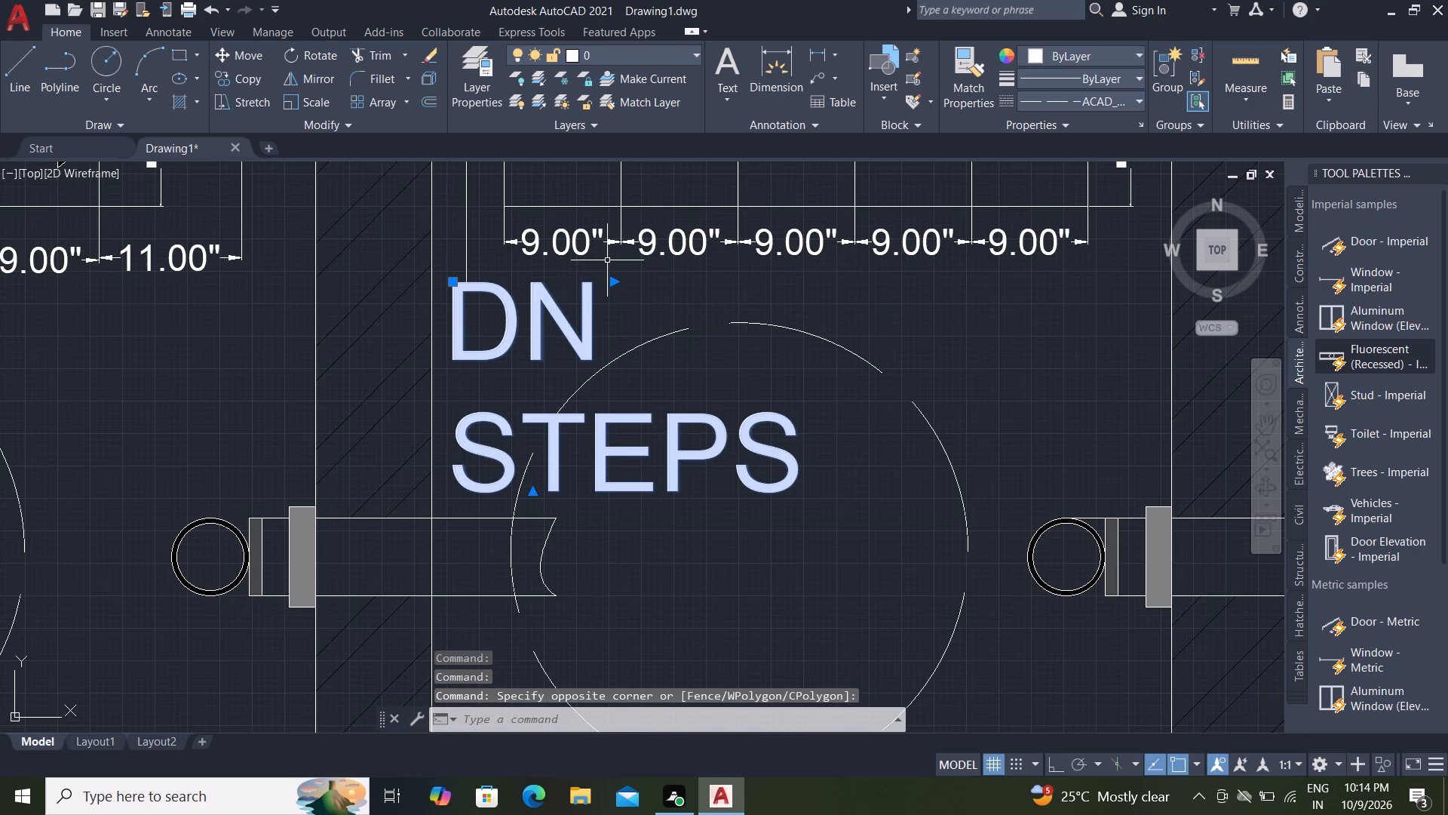
click(613, 284)
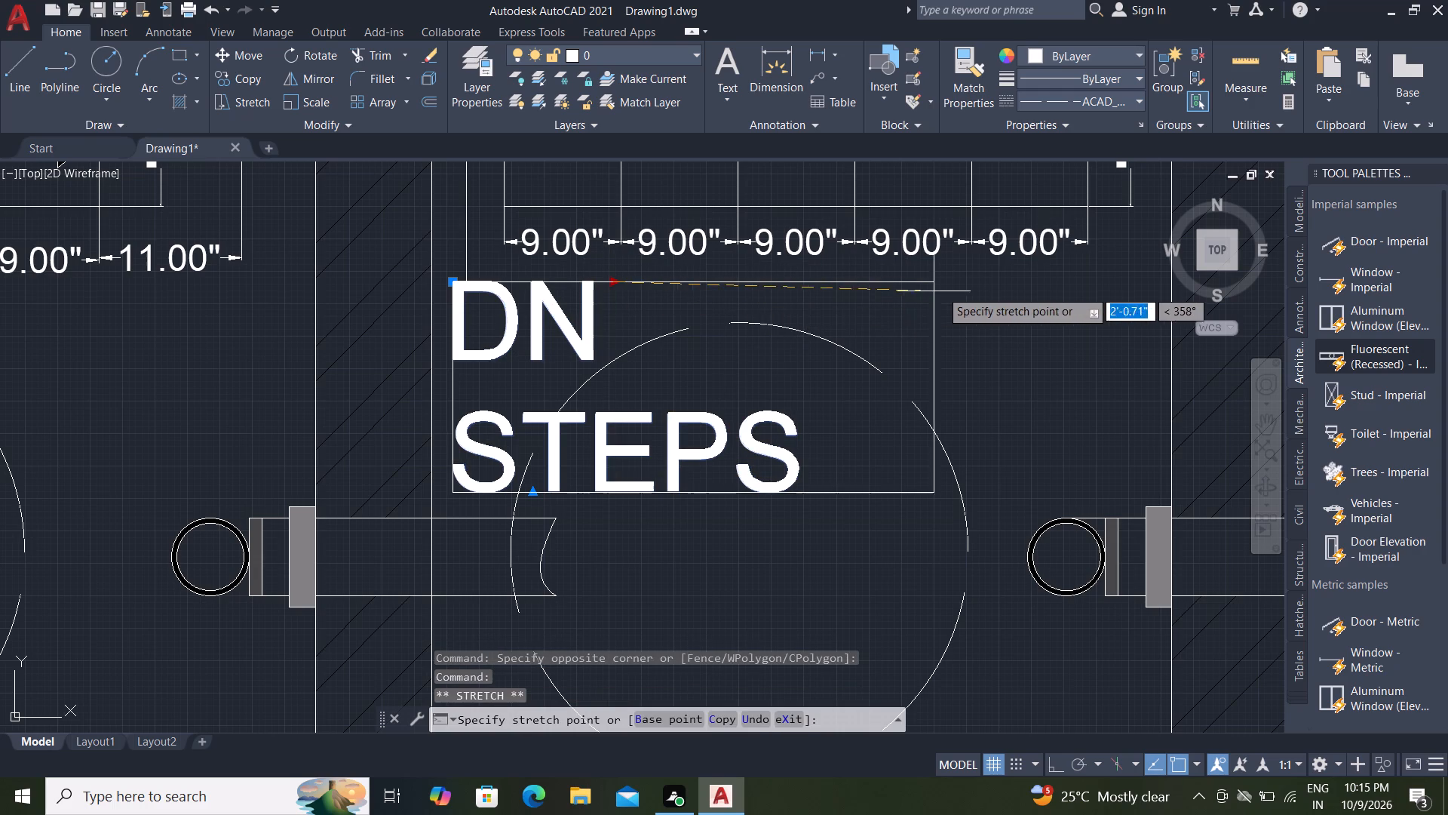
click(1149, 278)
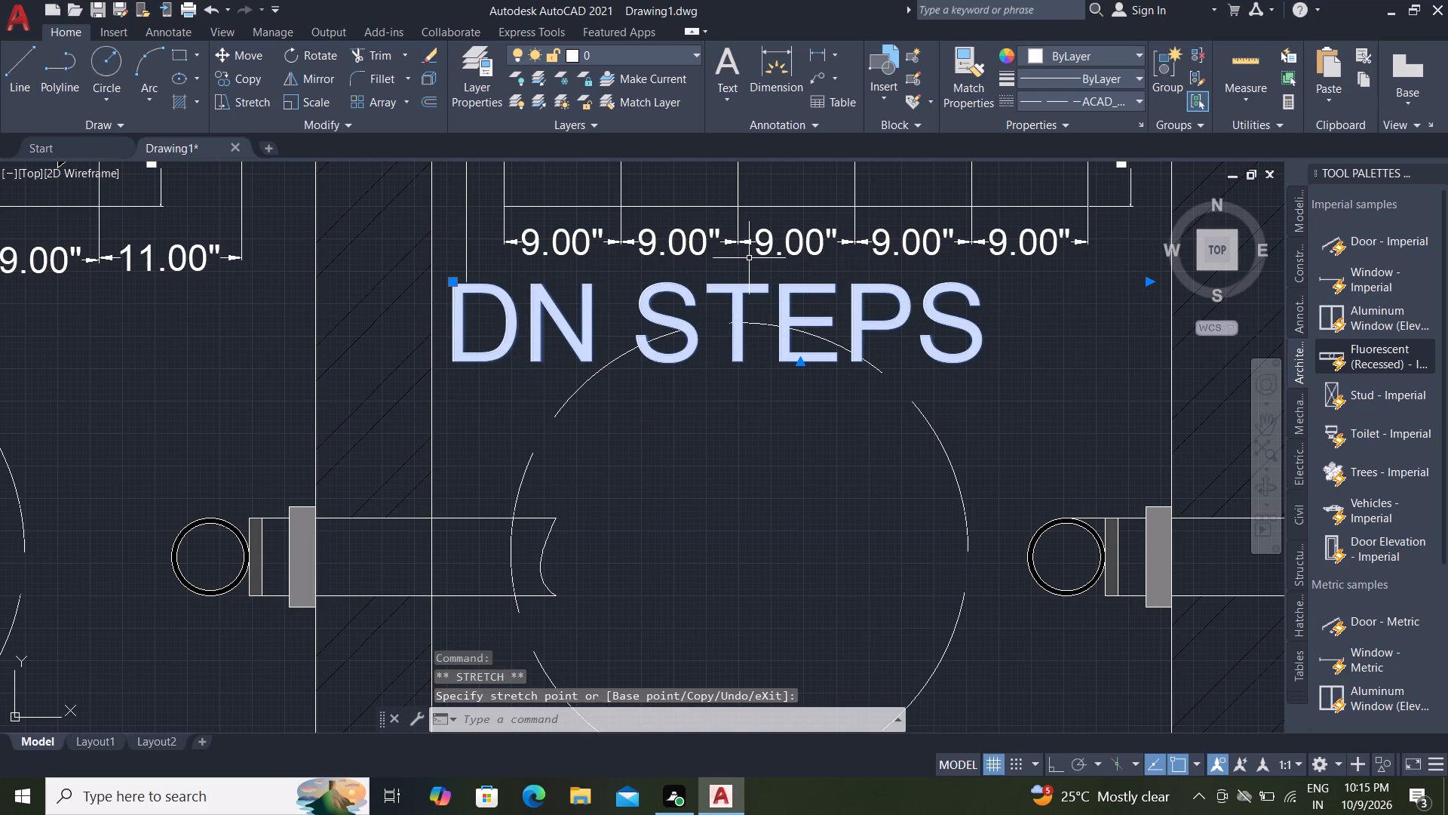
key(Escape)
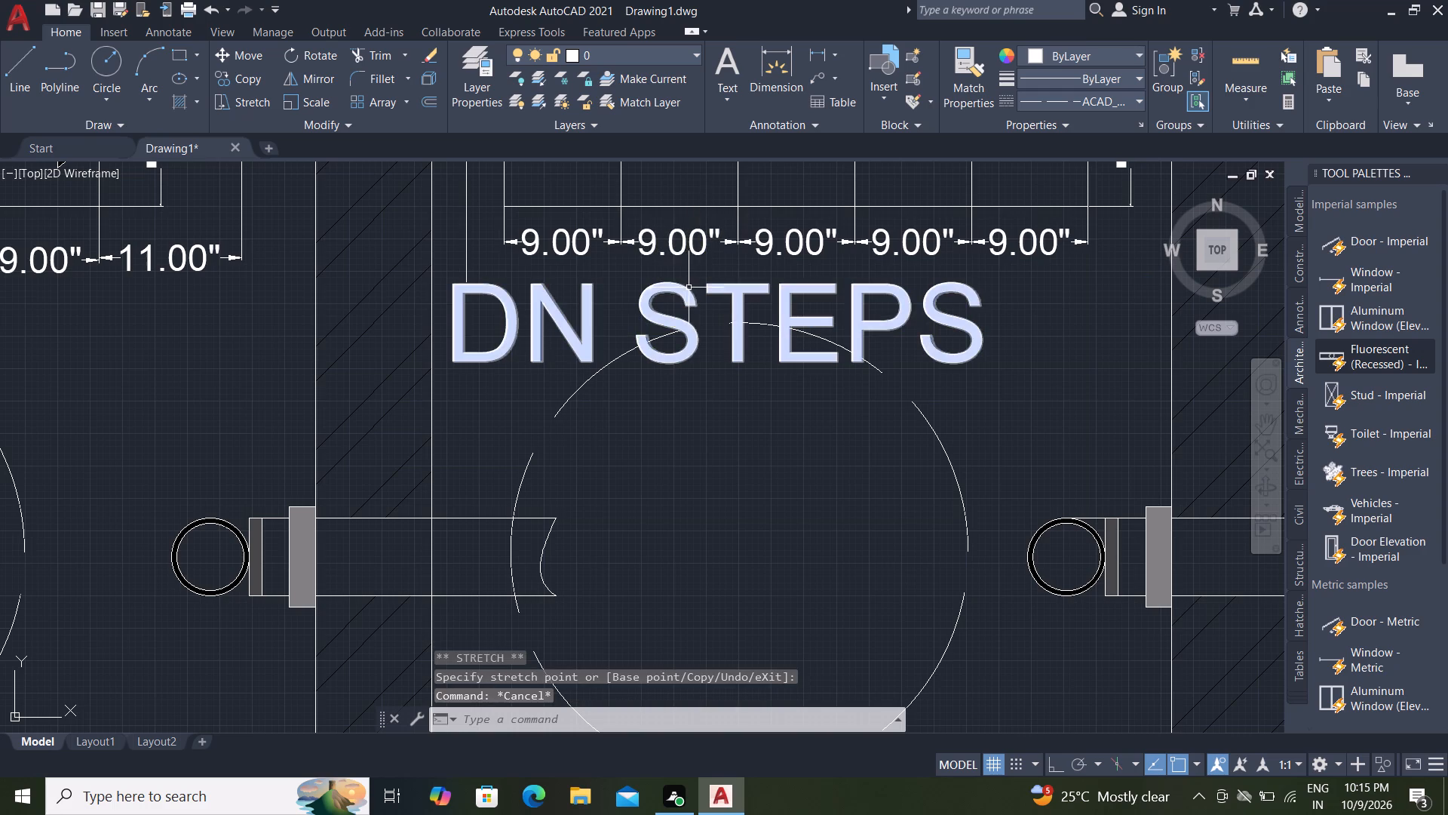
Set the height of the whole DN STEPS text in the right compartment to 4".
triple_click(674, 284)
double_click(670, 281)
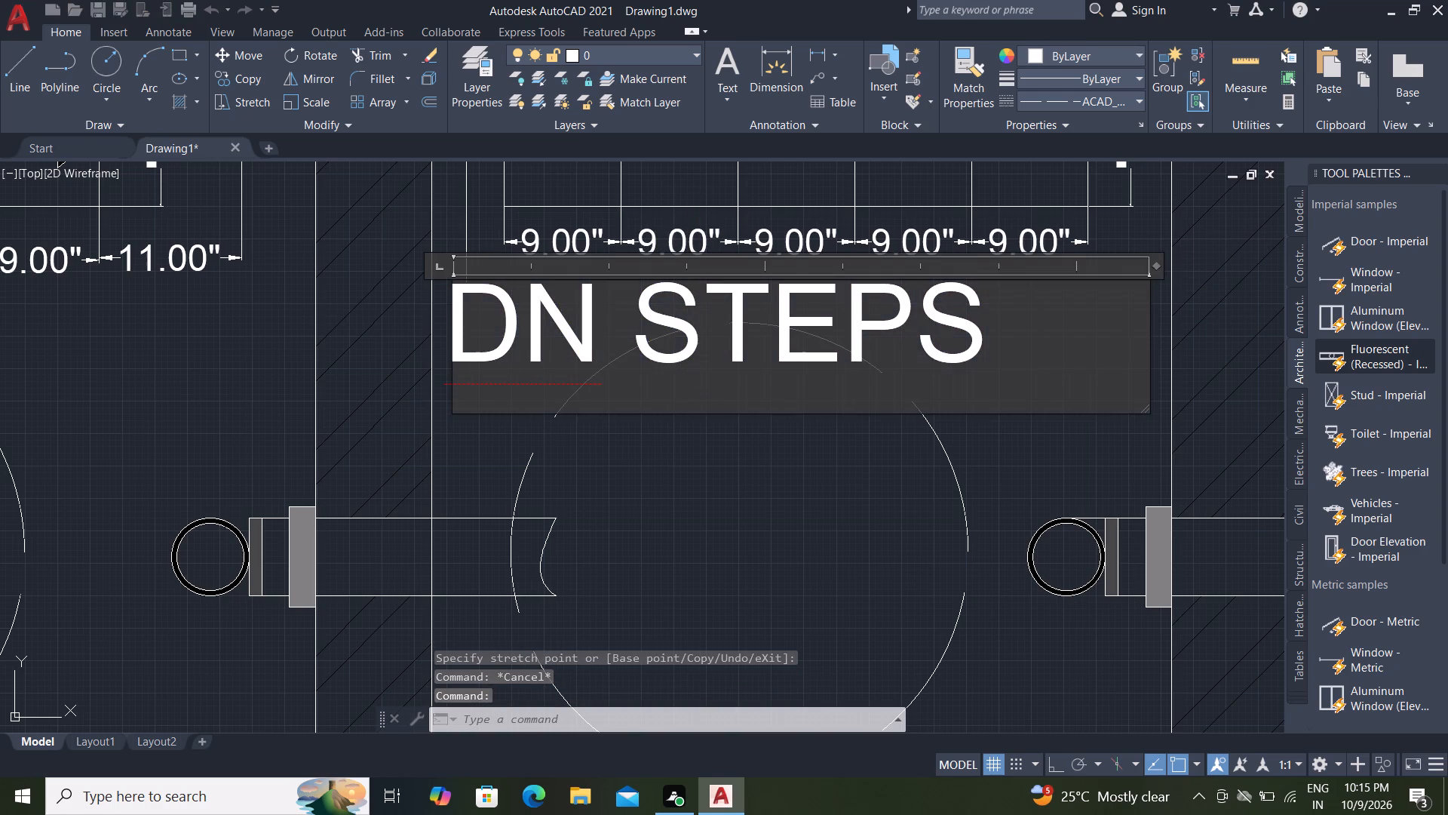
triple_click(1025, 333)
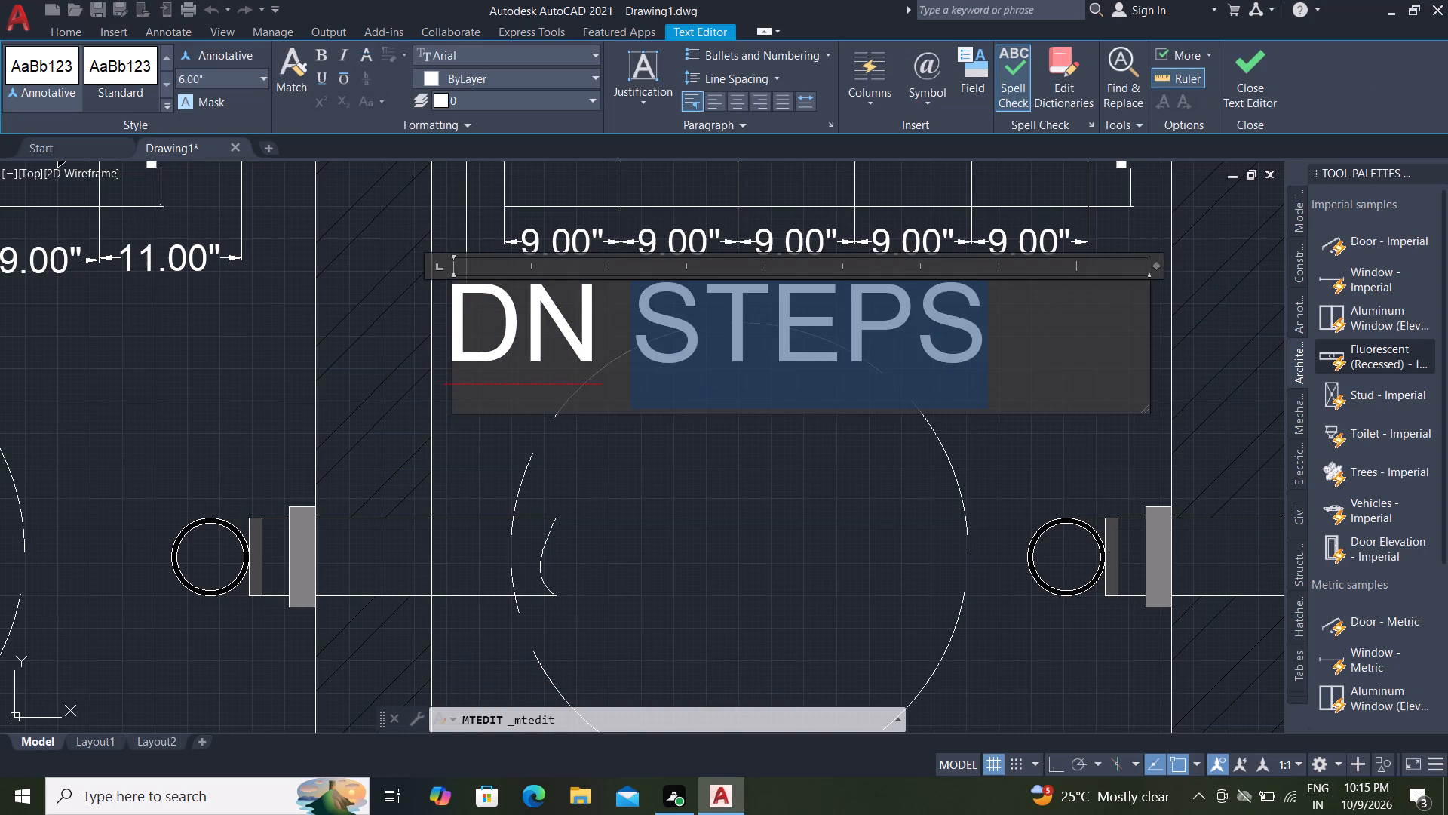
double_click(1027, 335)
click(1027, 331)
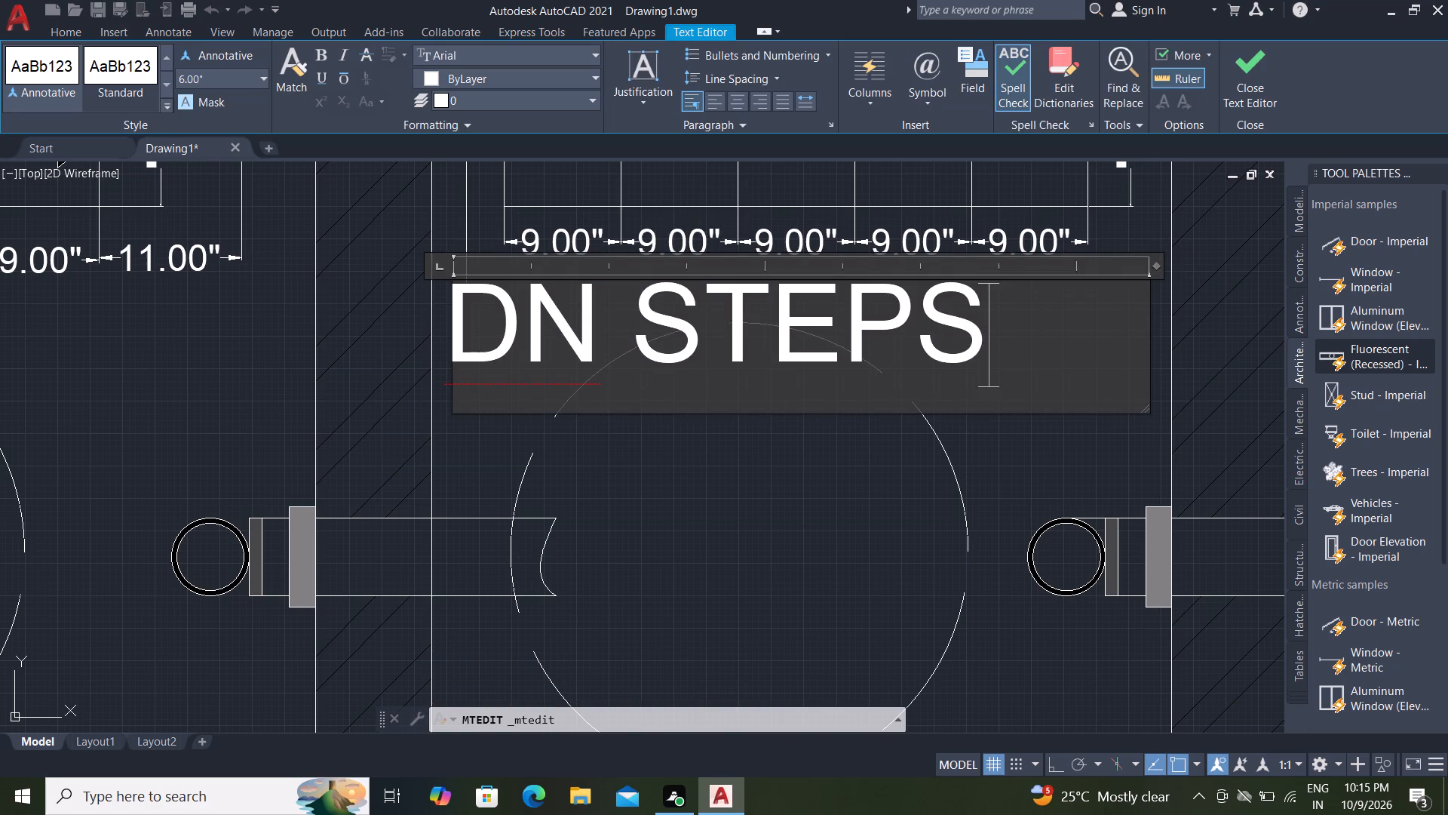
double_click(1026, 328)
triple_click(1025, 321)
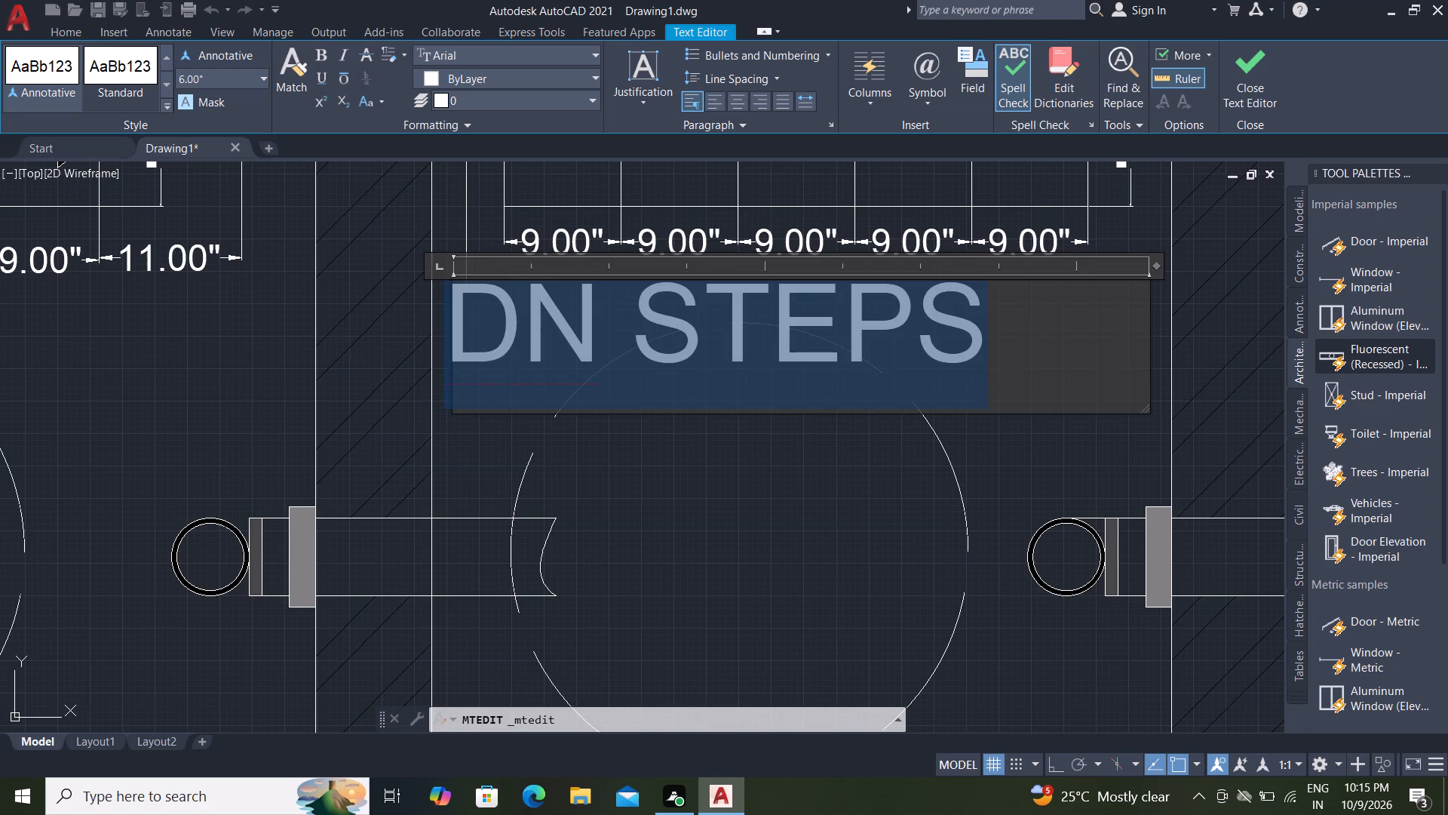
click(212, 72)
key(BackSpace)
text(4")
key(Return)
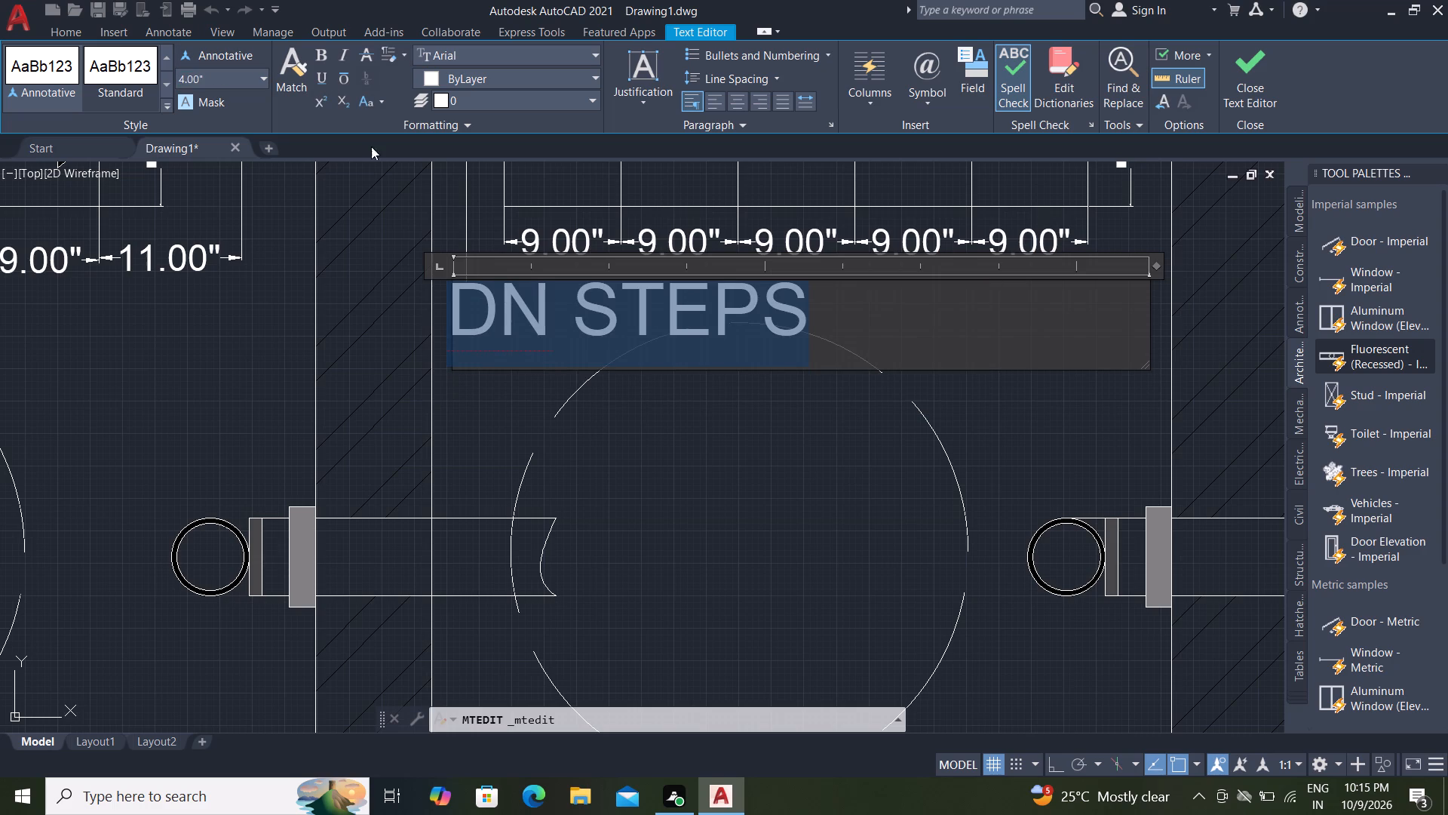
click(492, 391)
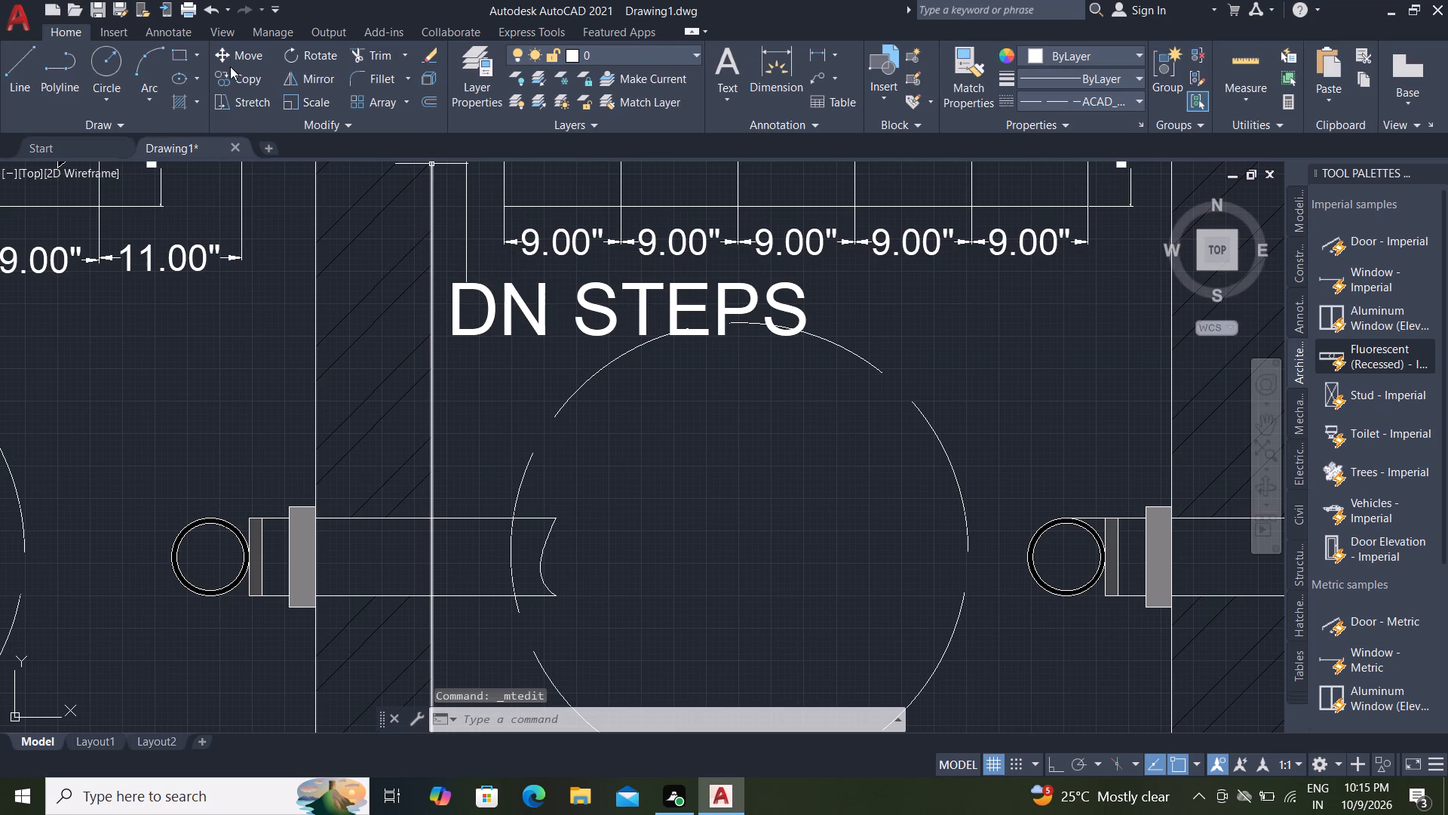
Copy the DN STEPS text from the right compartment to the lower end of the middle compartment's arrow line.
click(231, 91)
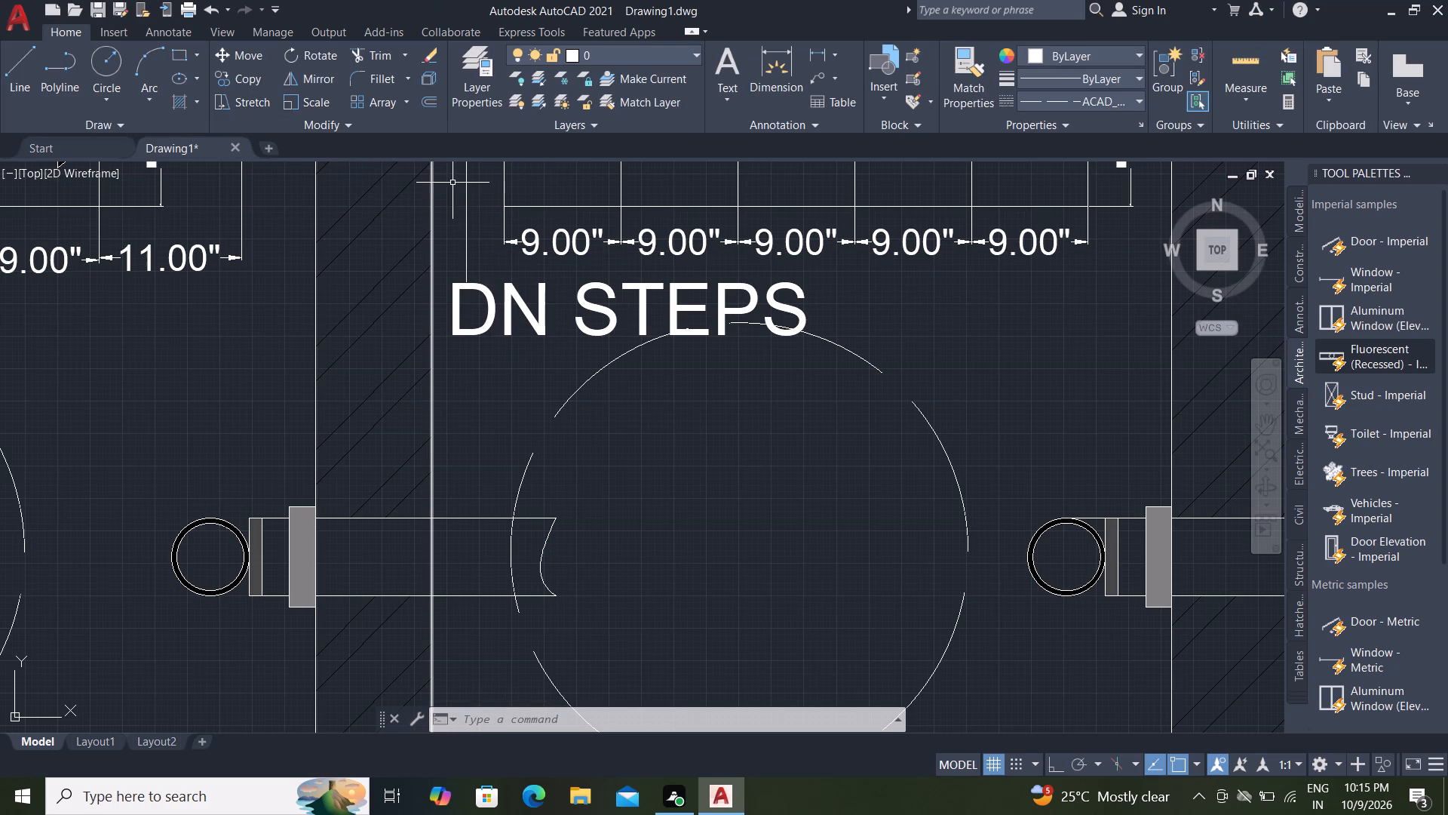
click(226, 75)
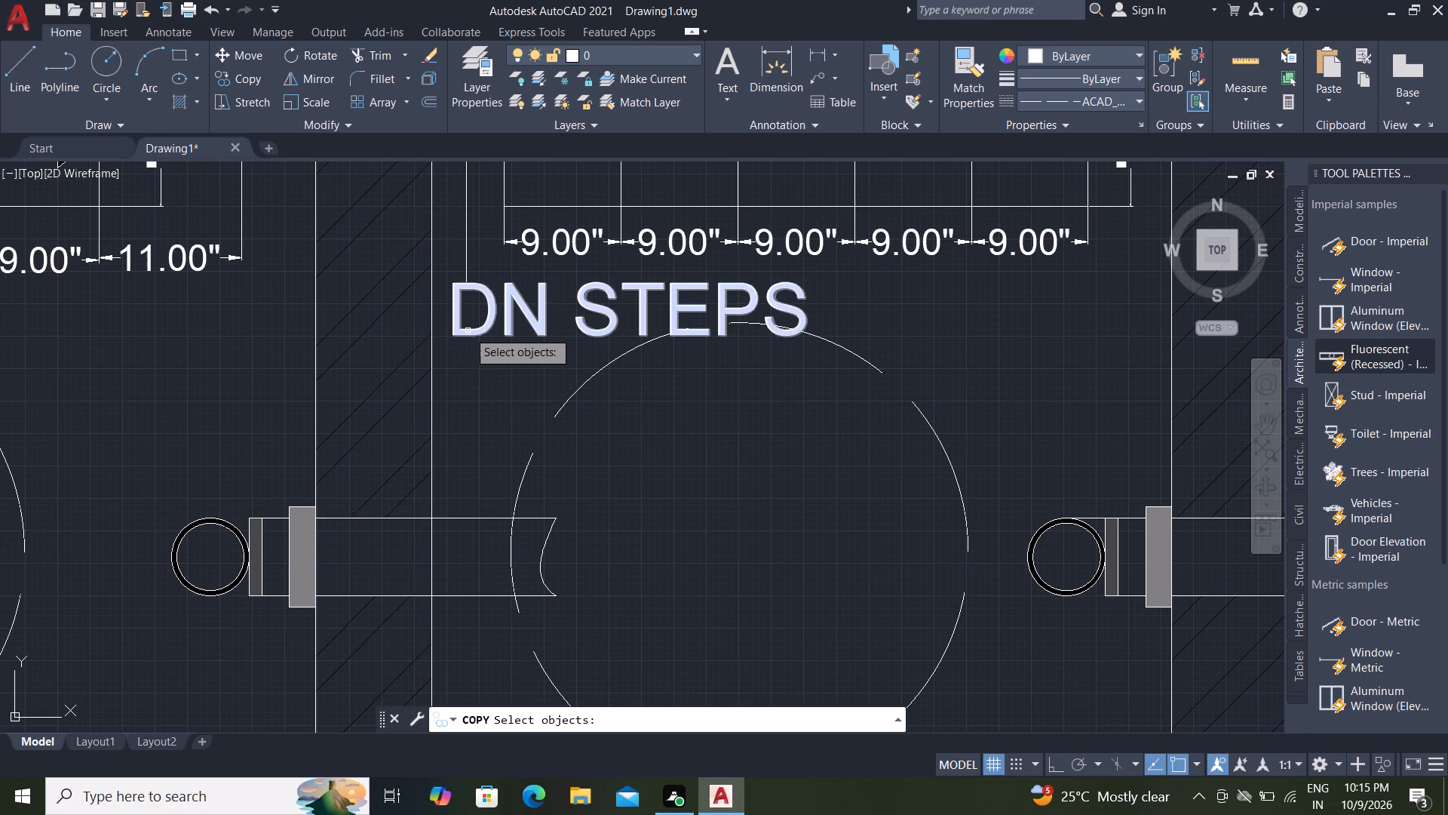
click(467, 328)
right_click(467, 328)
click(467, 325)
scroll(504, 367, down, 3)
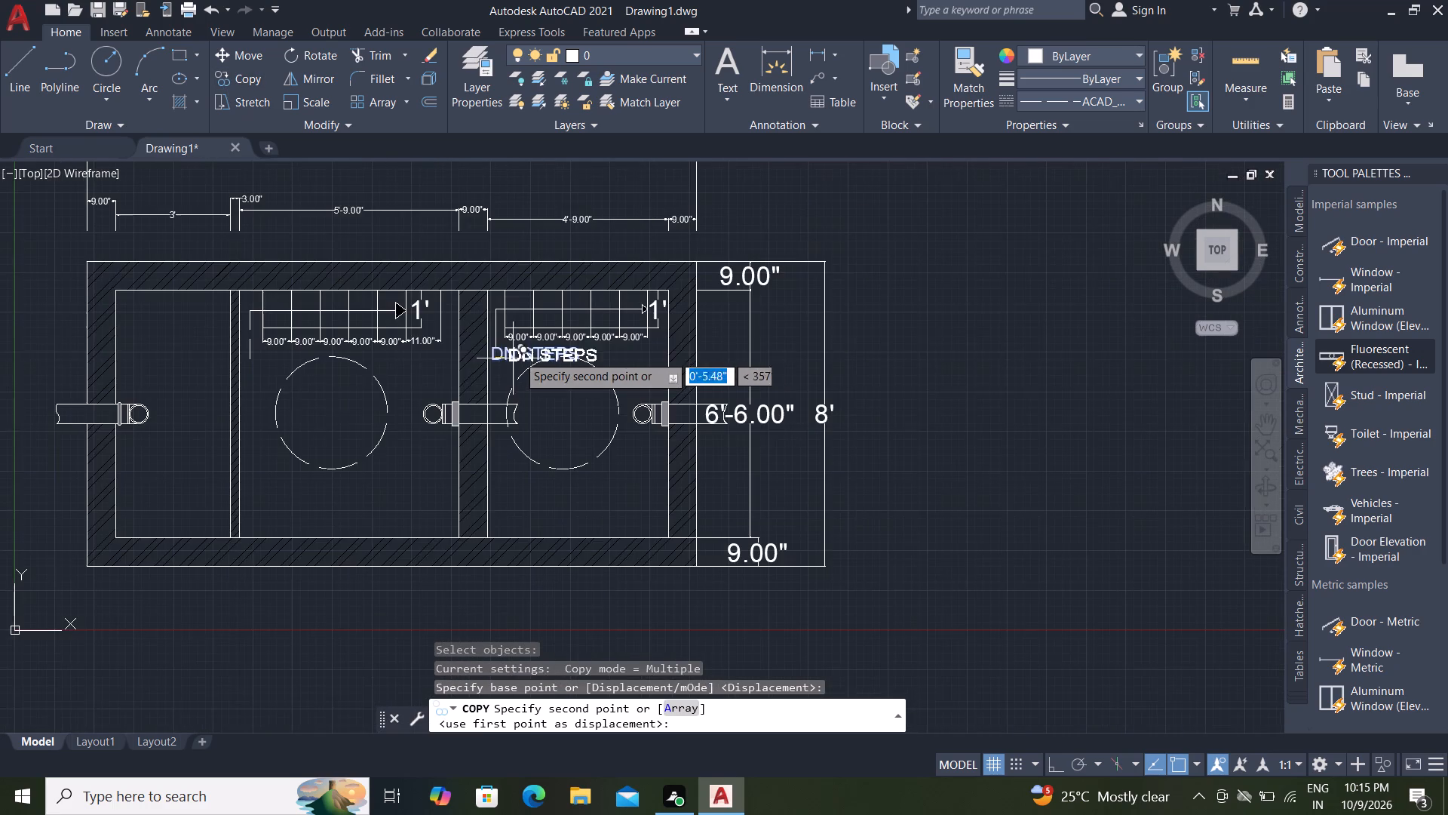
scroll(216, 362, up, 3)
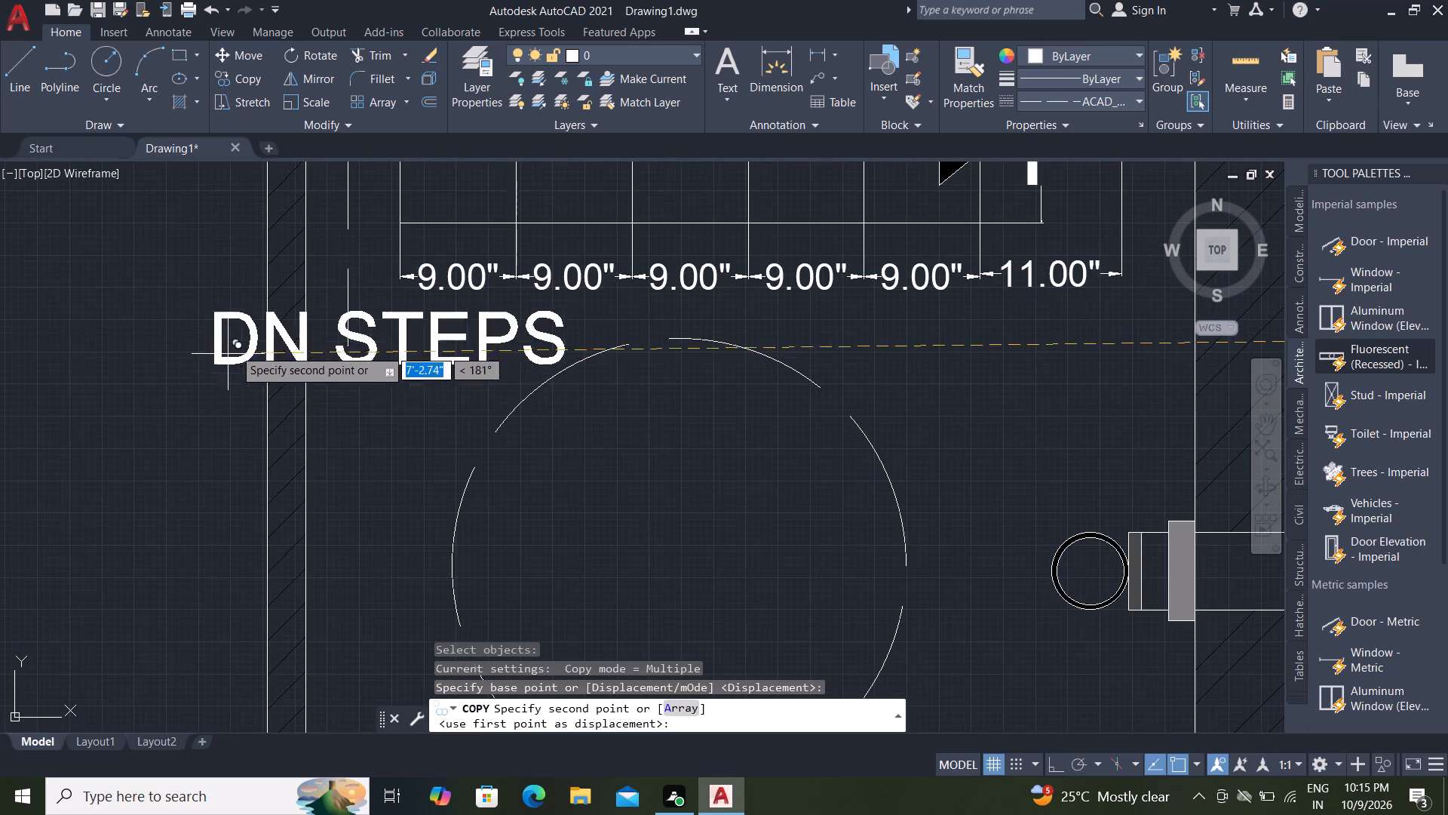
click(349, 332)
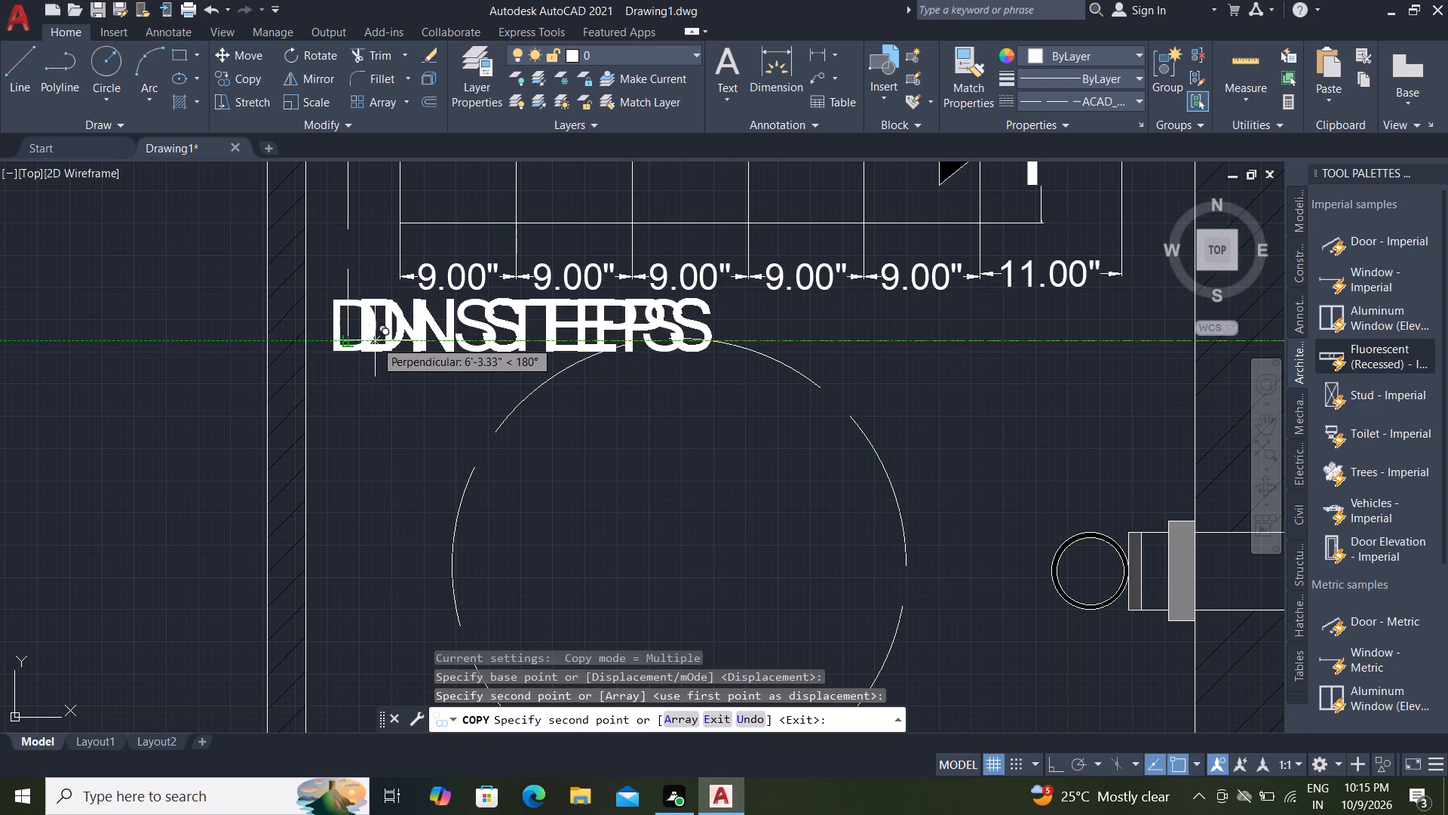
key(Escape)
Match the properties of the right compartment's horizontal arrow line onto the vertical arrow line in the middle compartment.
scroll(355, 273, down, 3)
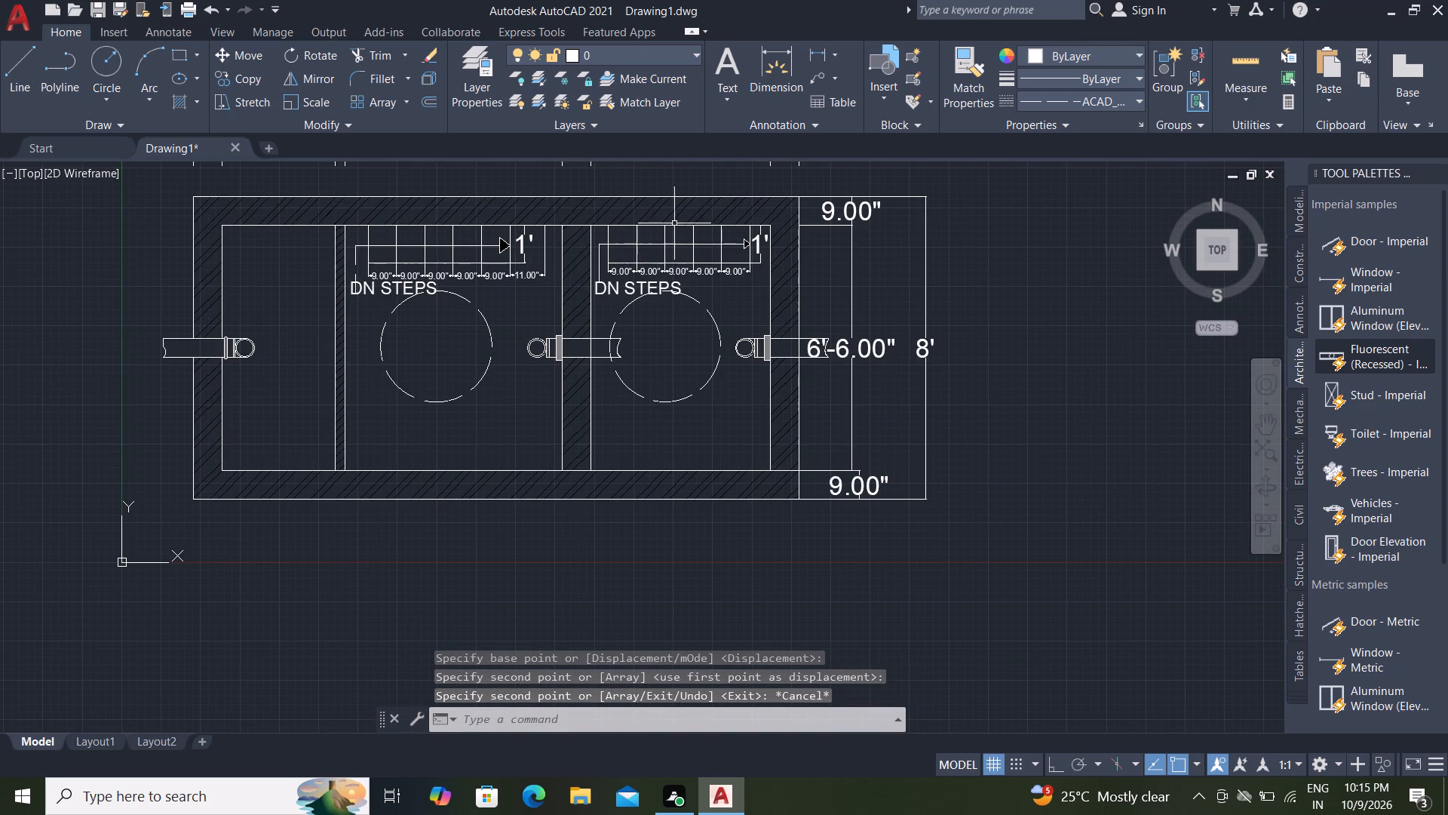
click(959, 66)
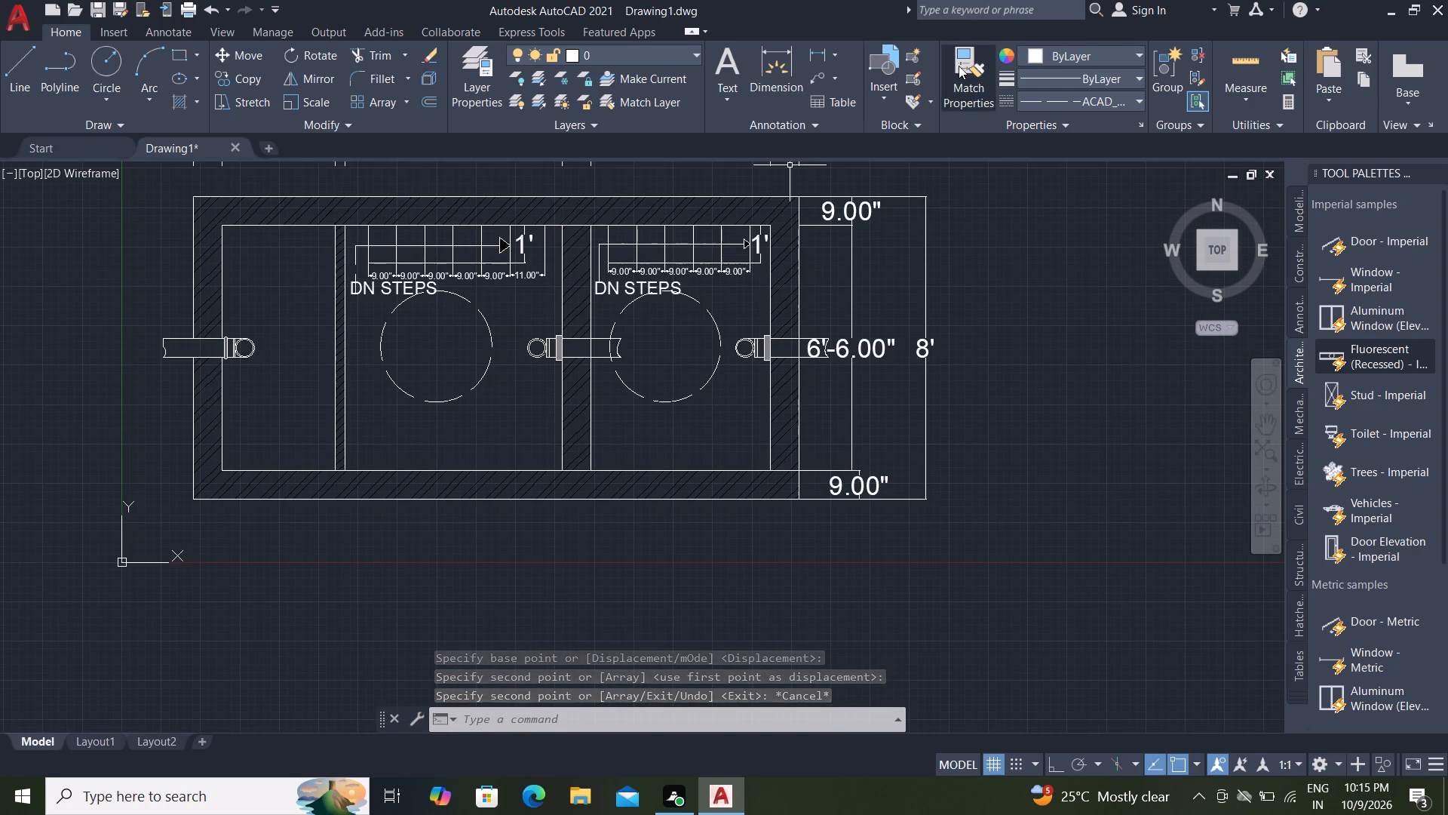
click(674, 242)
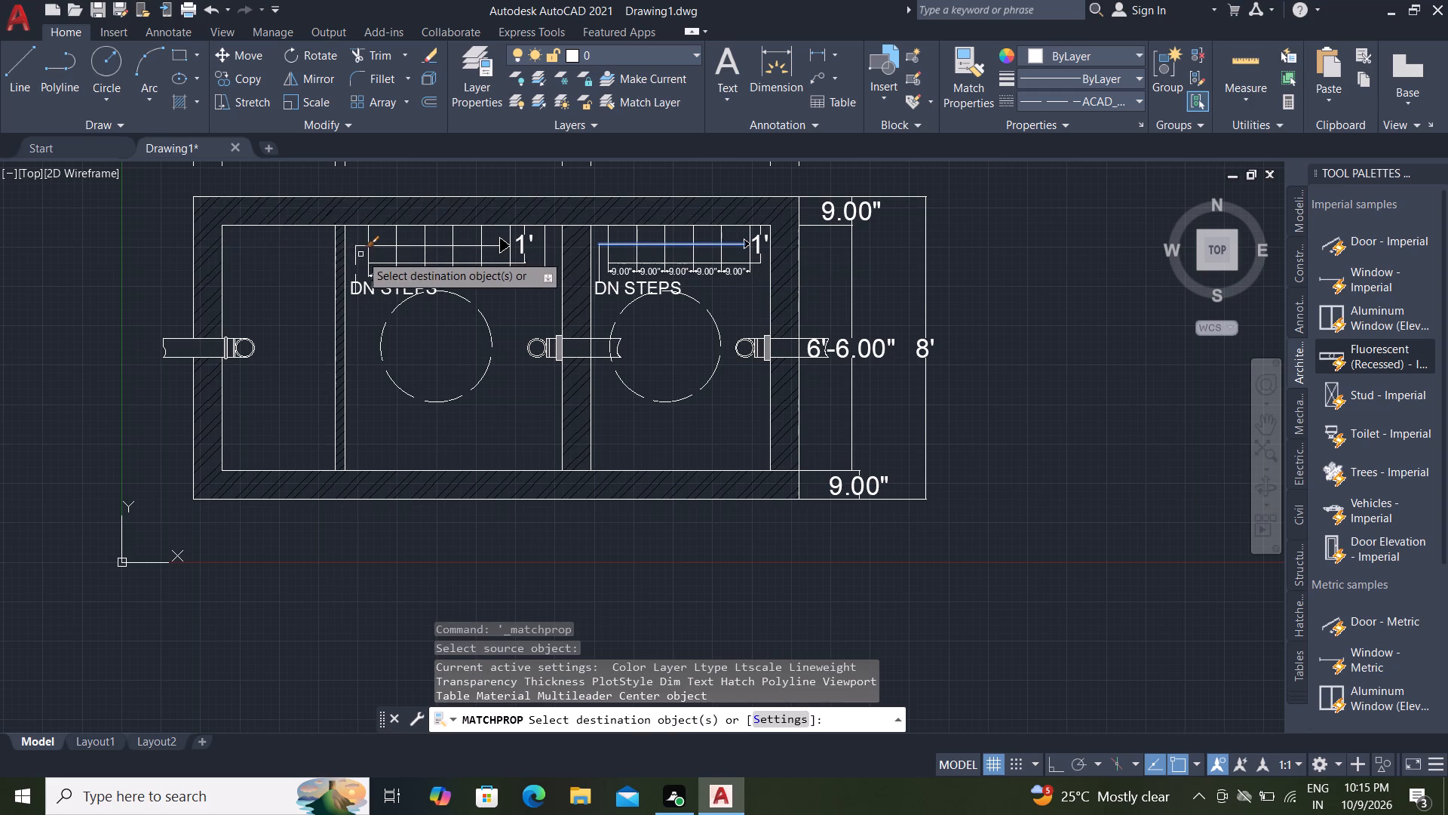
click(355, 256)
key(Escape)
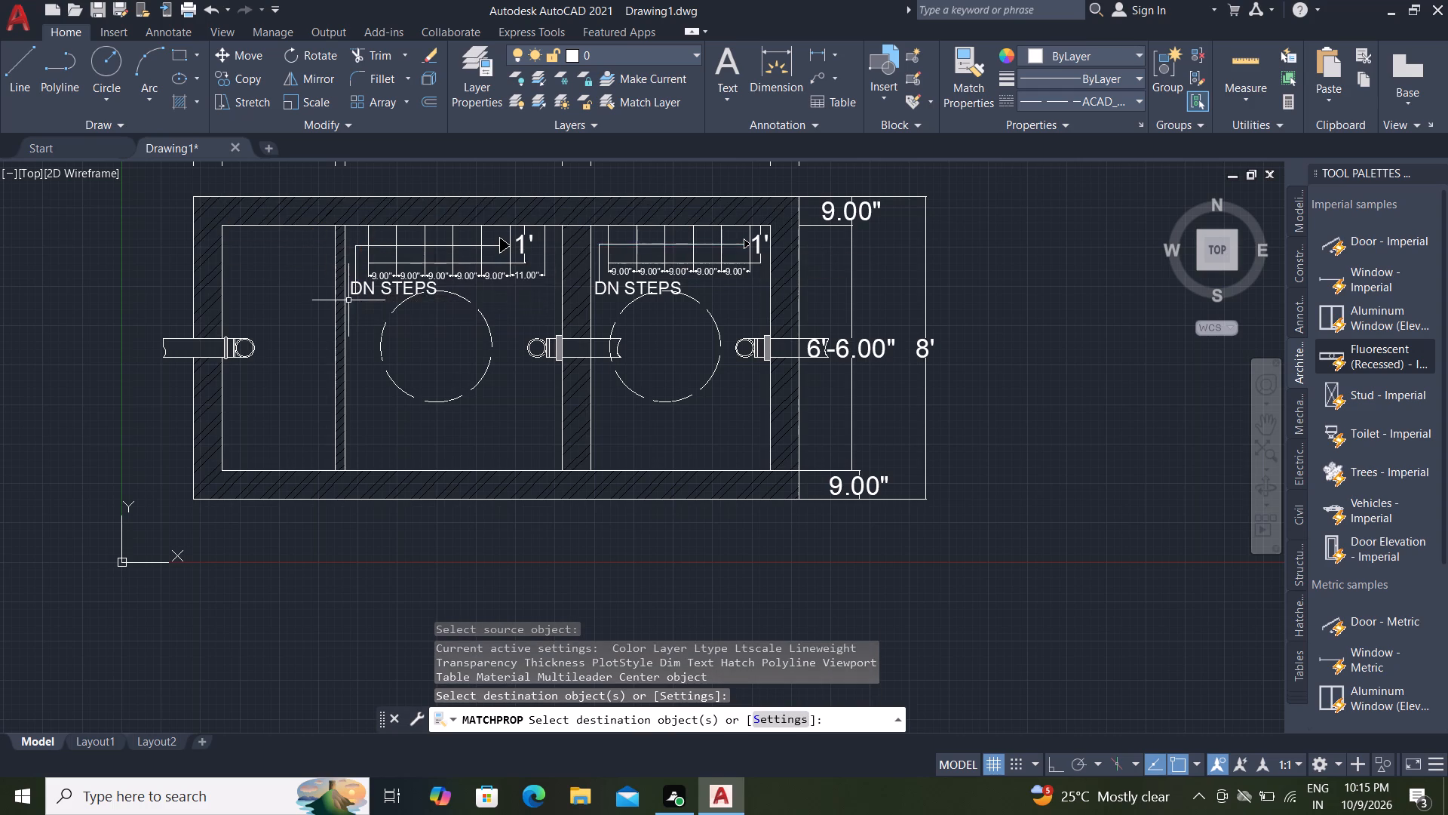
Trim the end of the middle compartment's vertical arrow line that overlaps the DN STEPS text.
scroll(362, 289, up, 3)
text(TR)
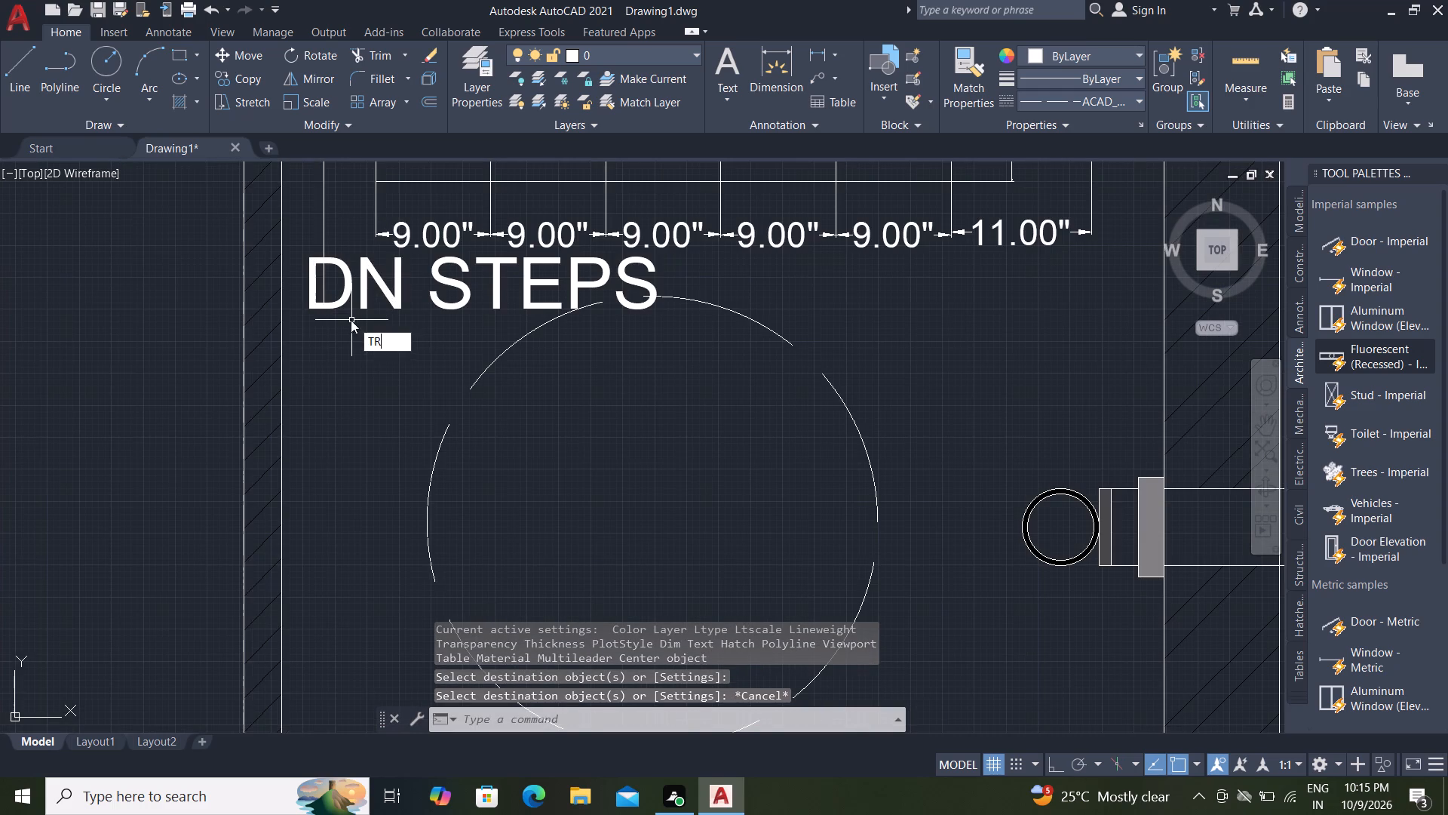
key(space)
click(324, 291)
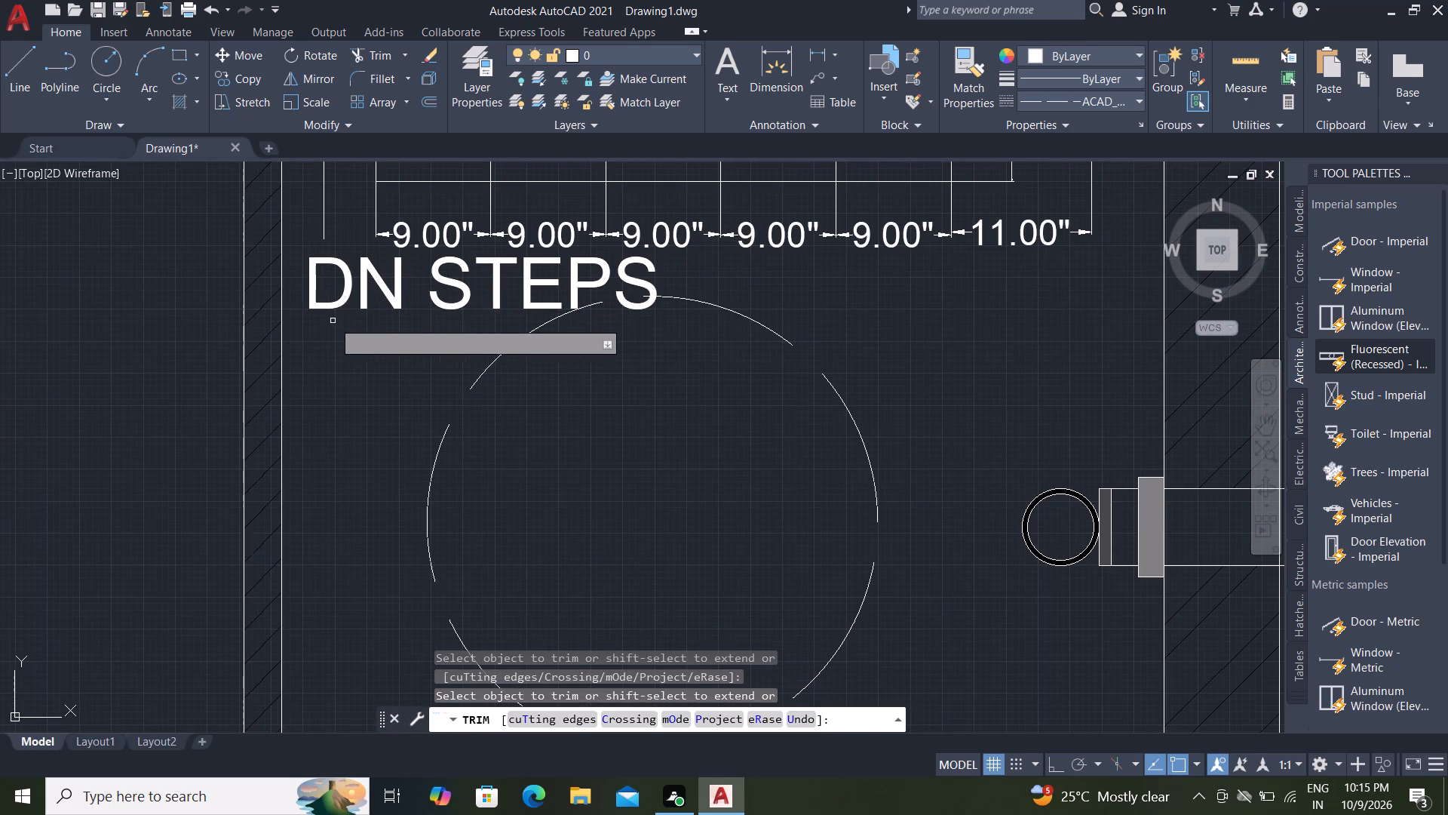
key(Escape)
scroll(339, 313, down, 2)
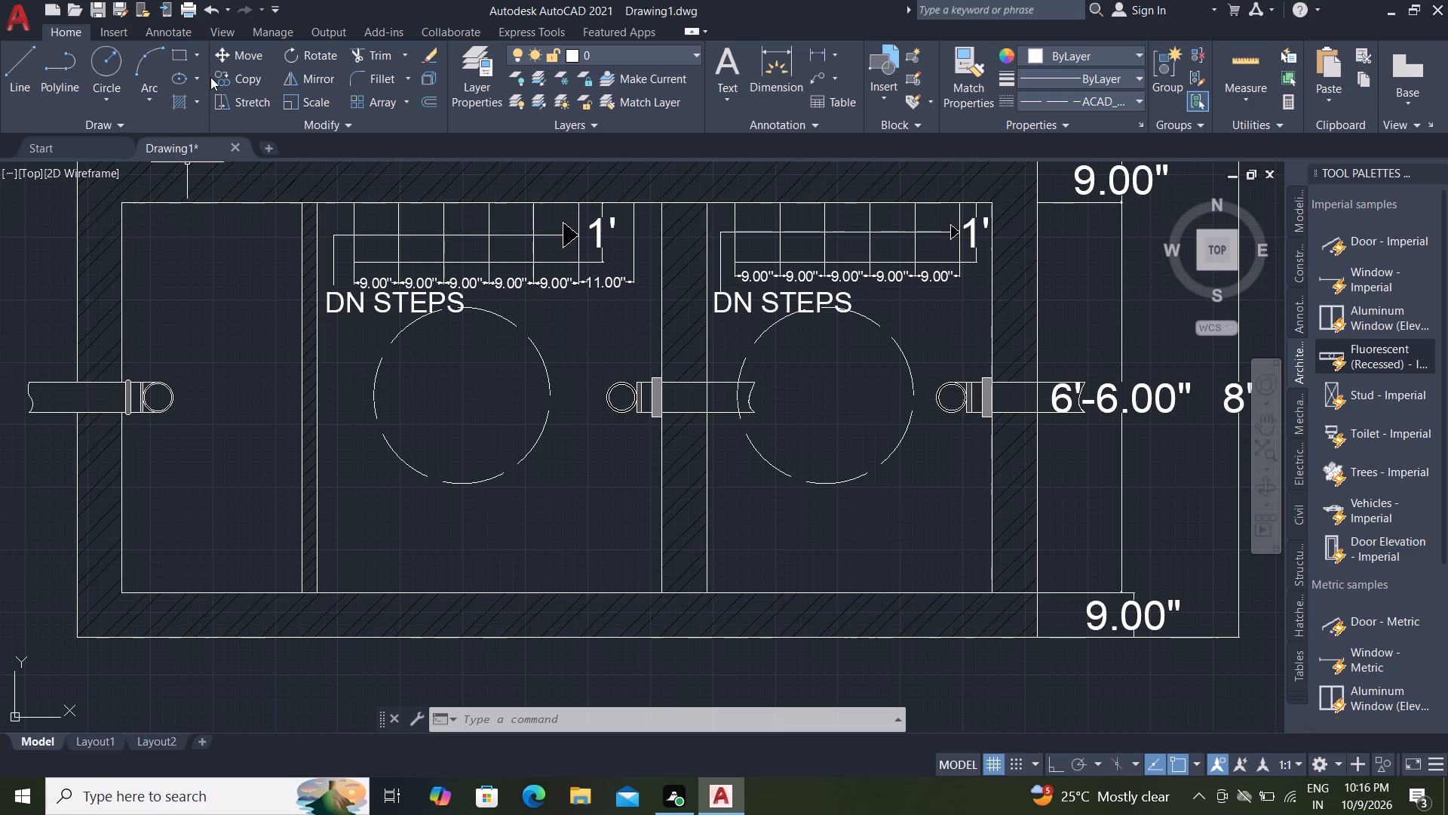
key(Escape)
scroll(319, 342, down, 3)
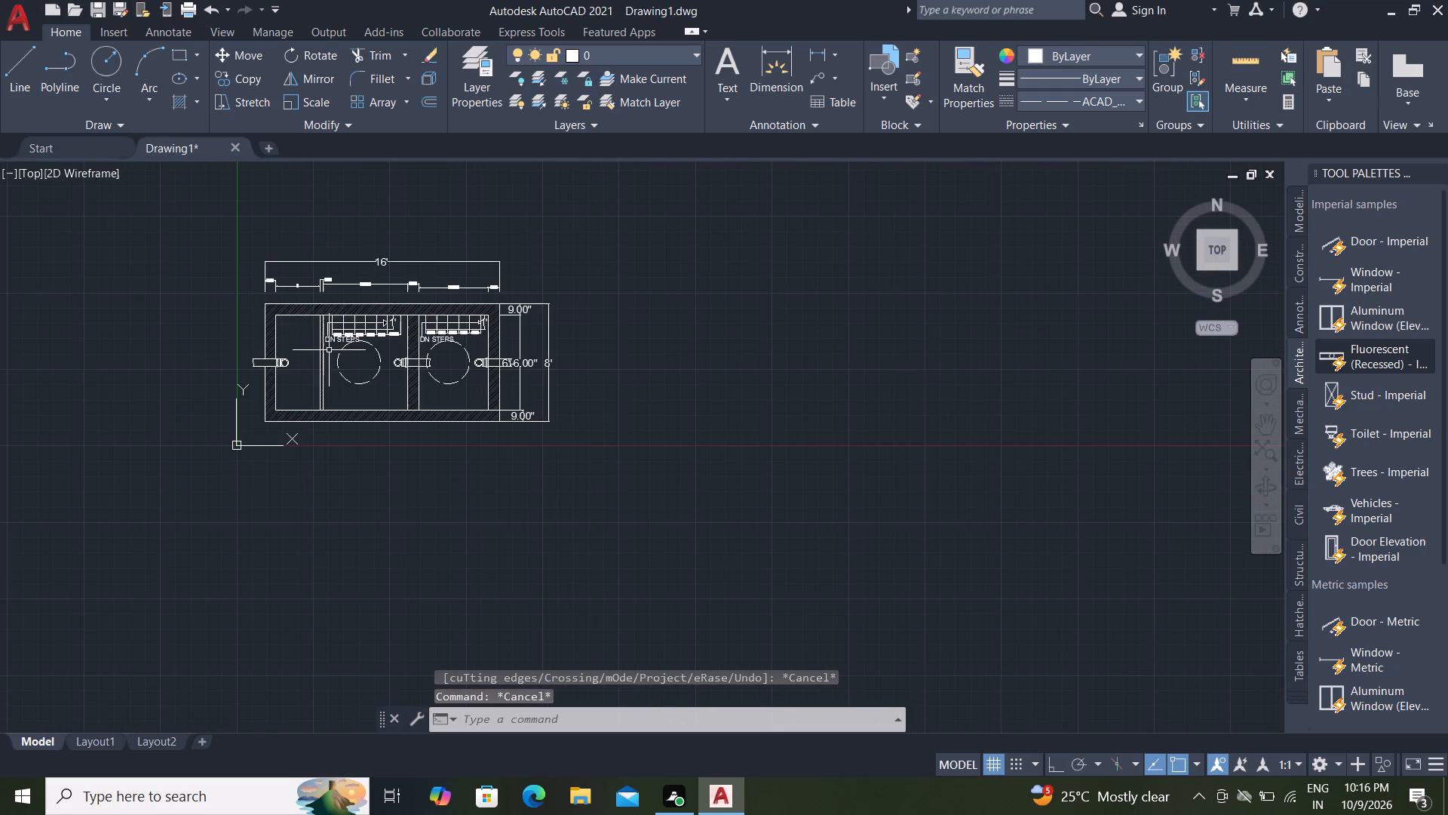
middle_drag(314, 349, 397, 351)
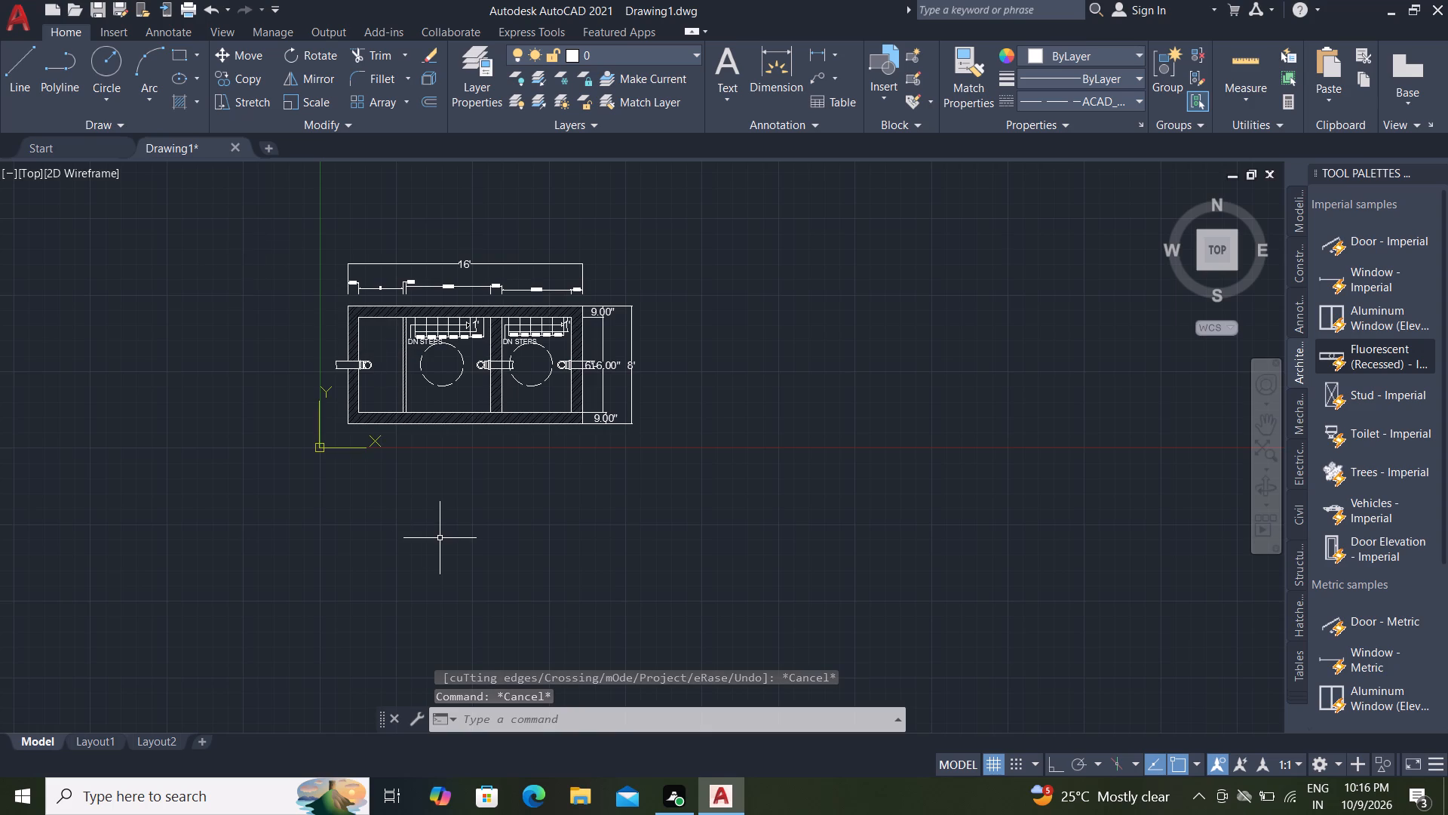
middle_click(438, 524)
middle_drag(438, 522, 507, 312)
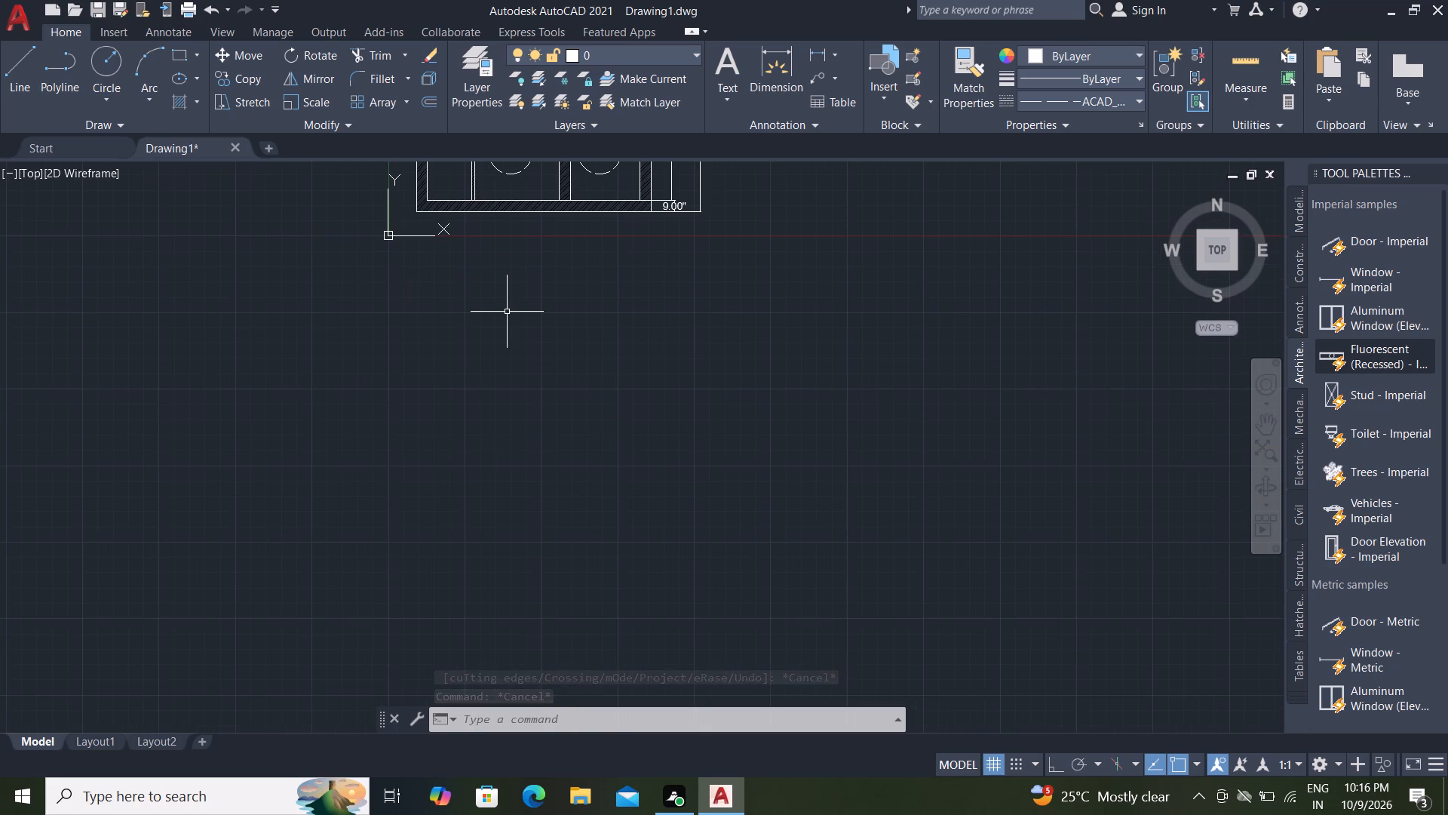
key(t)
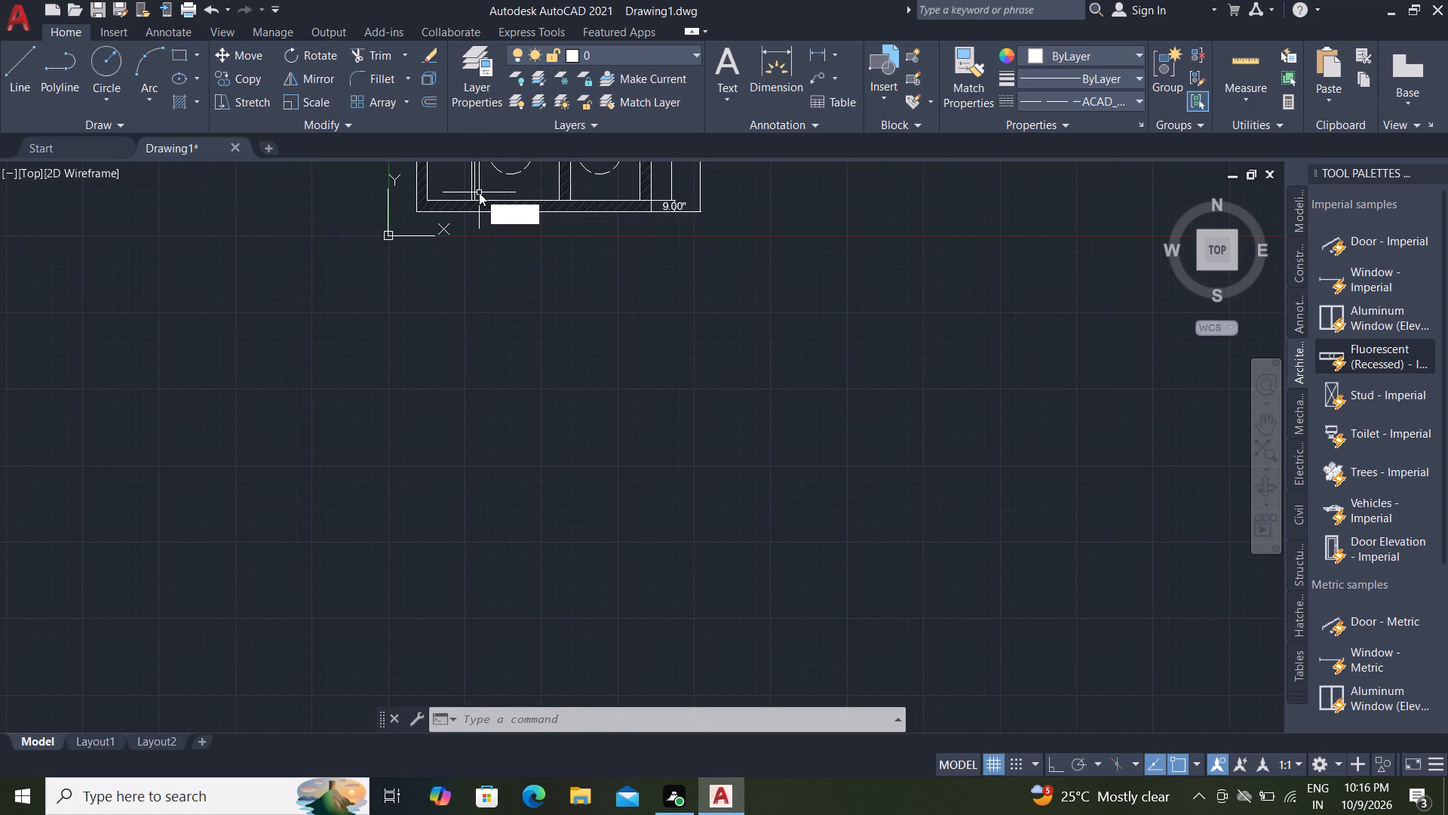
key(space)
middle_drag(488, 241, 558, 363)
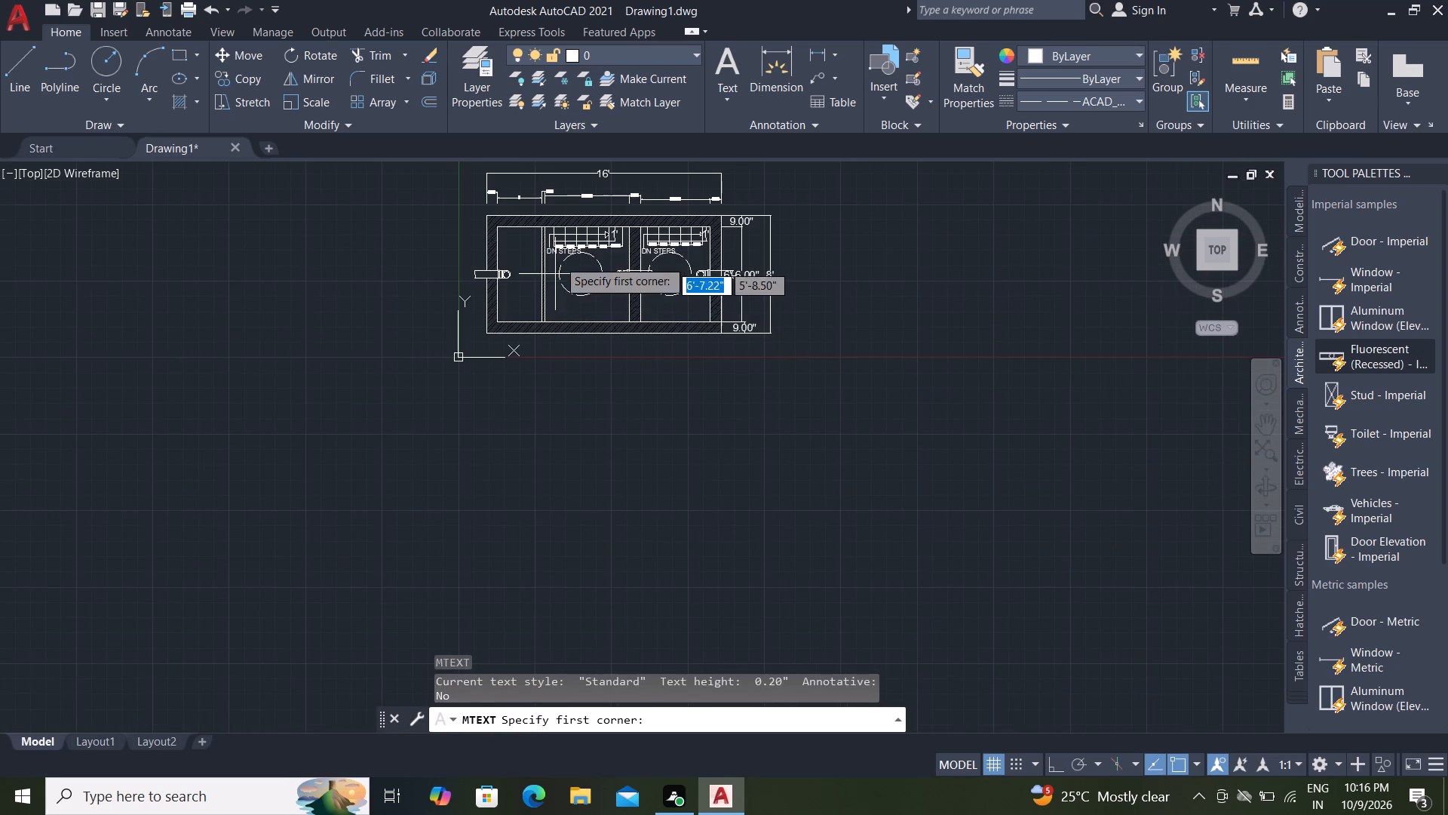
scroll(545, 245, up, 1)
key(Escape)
Copy the middle compartment's DN STEPS text to the empty area just below the plan's bottom wall.
text(CO)
key(space)
click(554, 257)
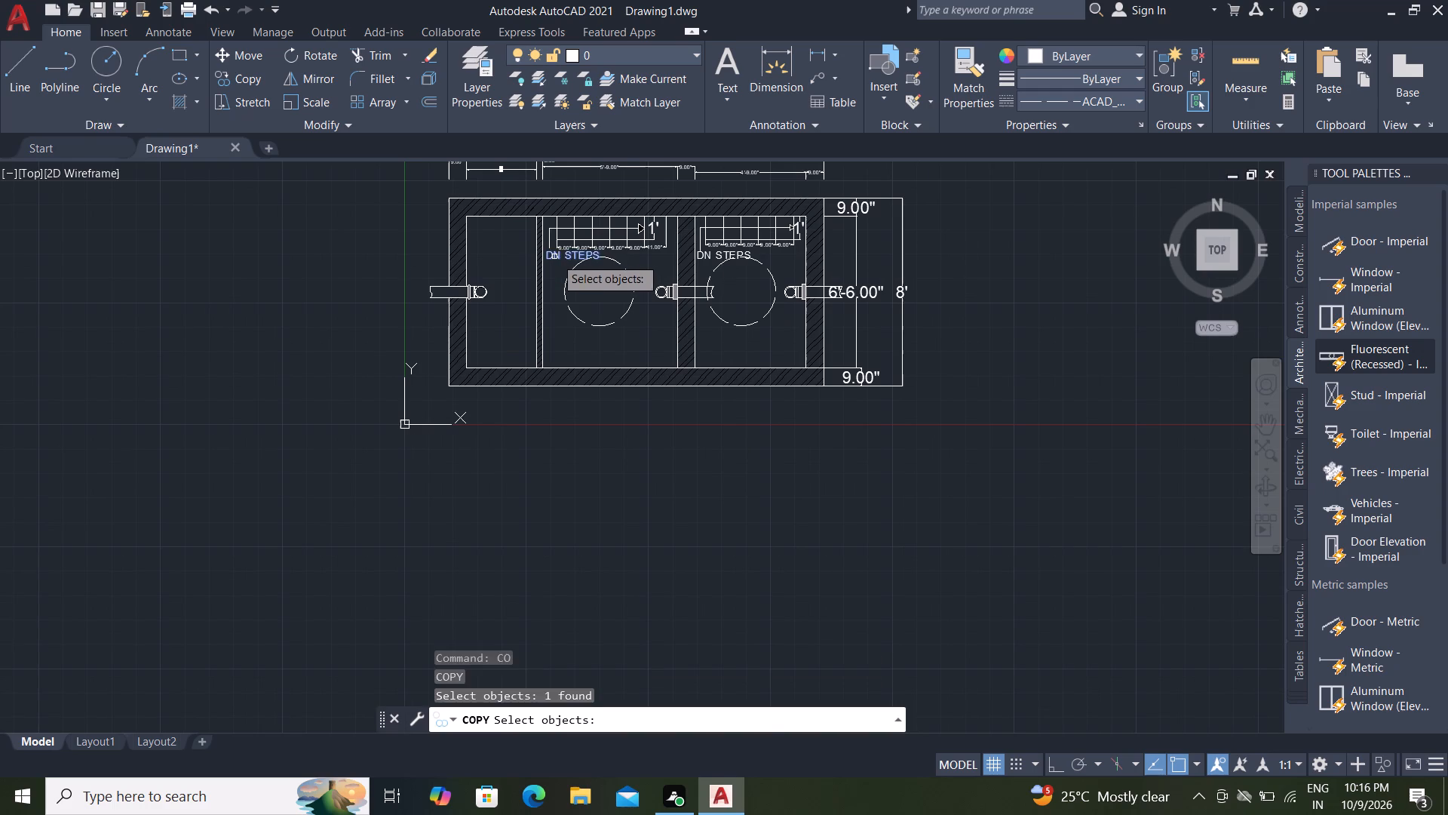
right_click(556, 254)
click(558, 257)
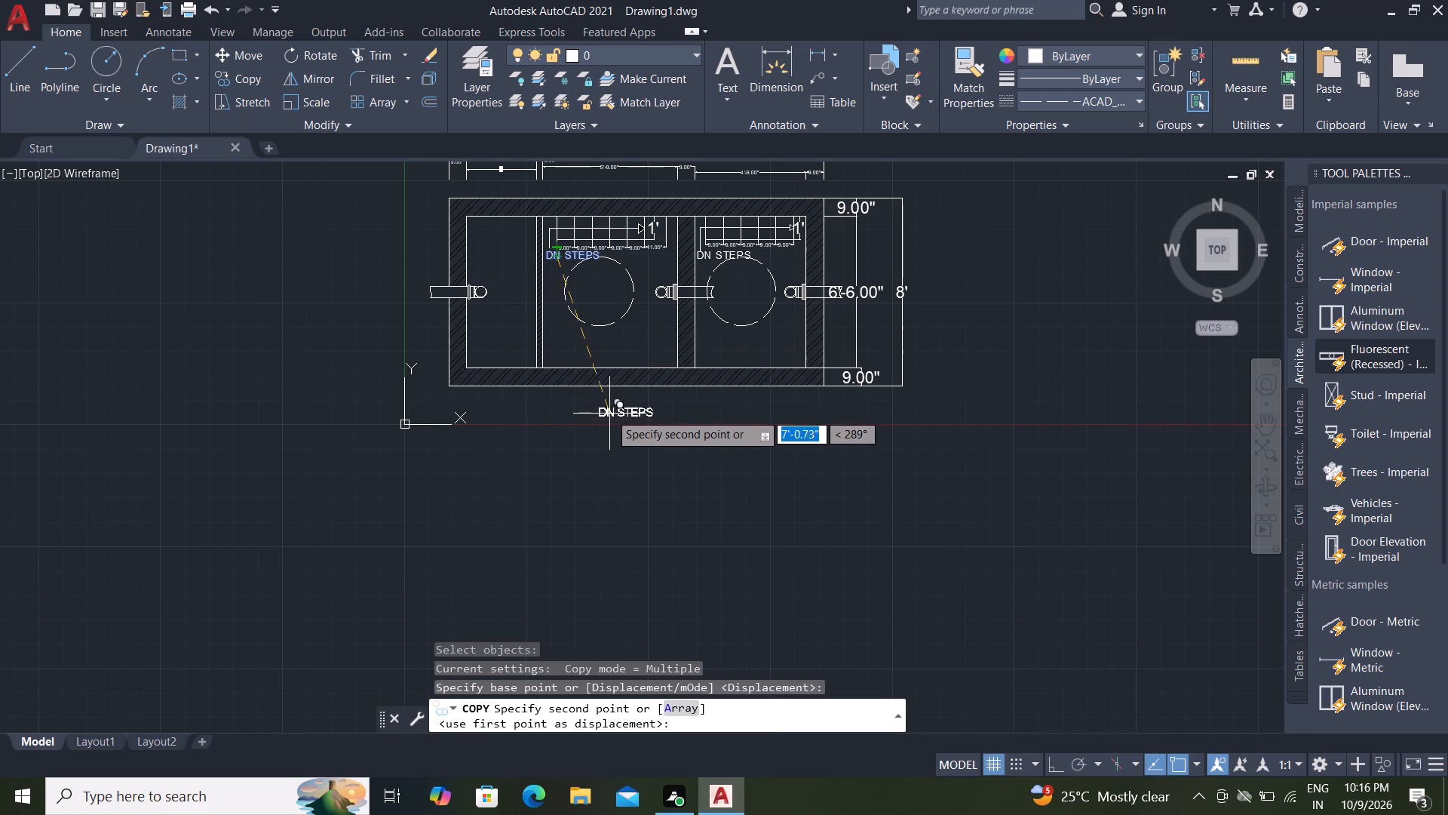
click(638, 410)
key(Escape)
scroll(639, 409, up, 2)
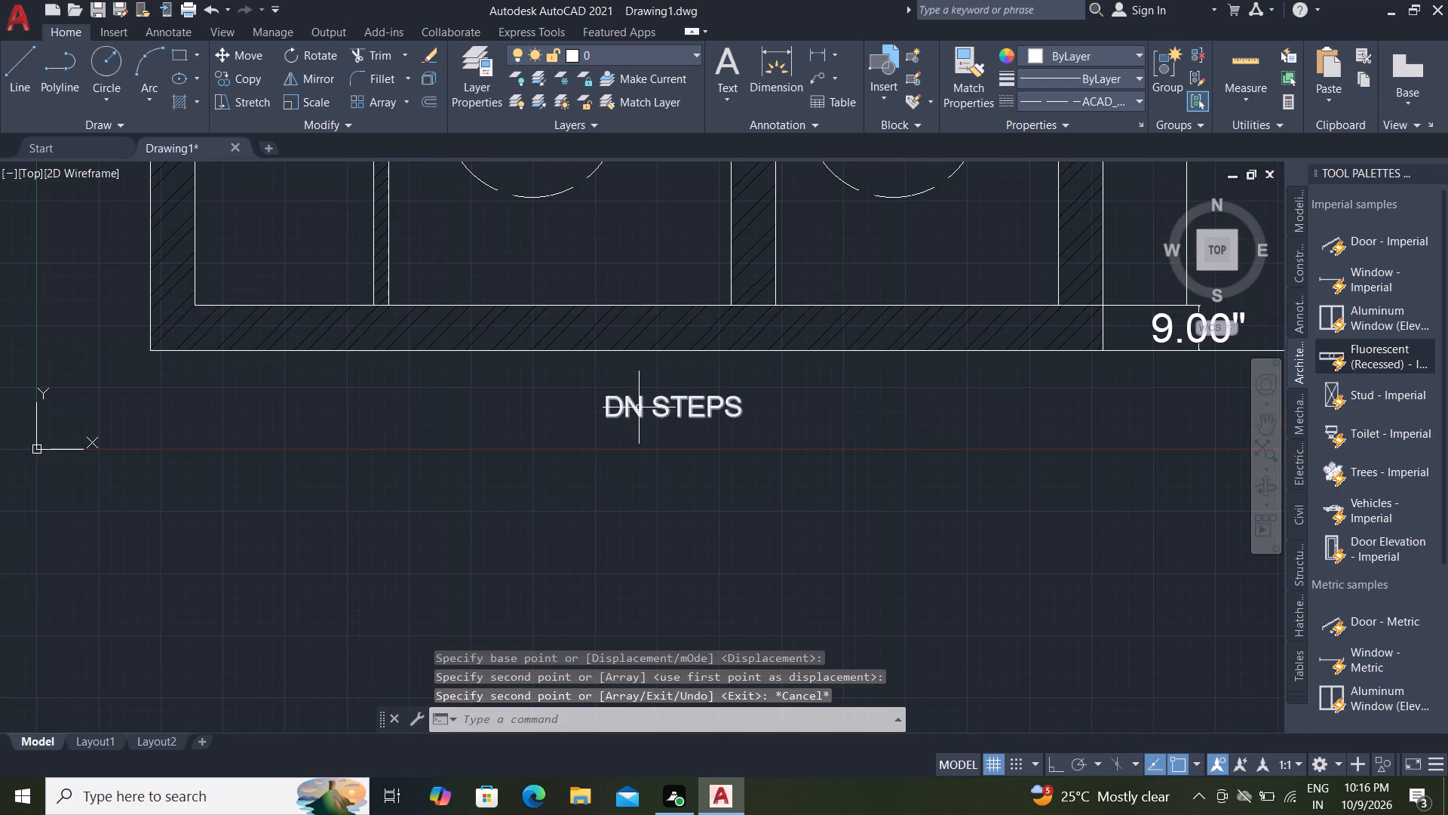
Replace the content of the copied DN STEPS text below the bottom wall with PLAN.
triple_click(640, 407)
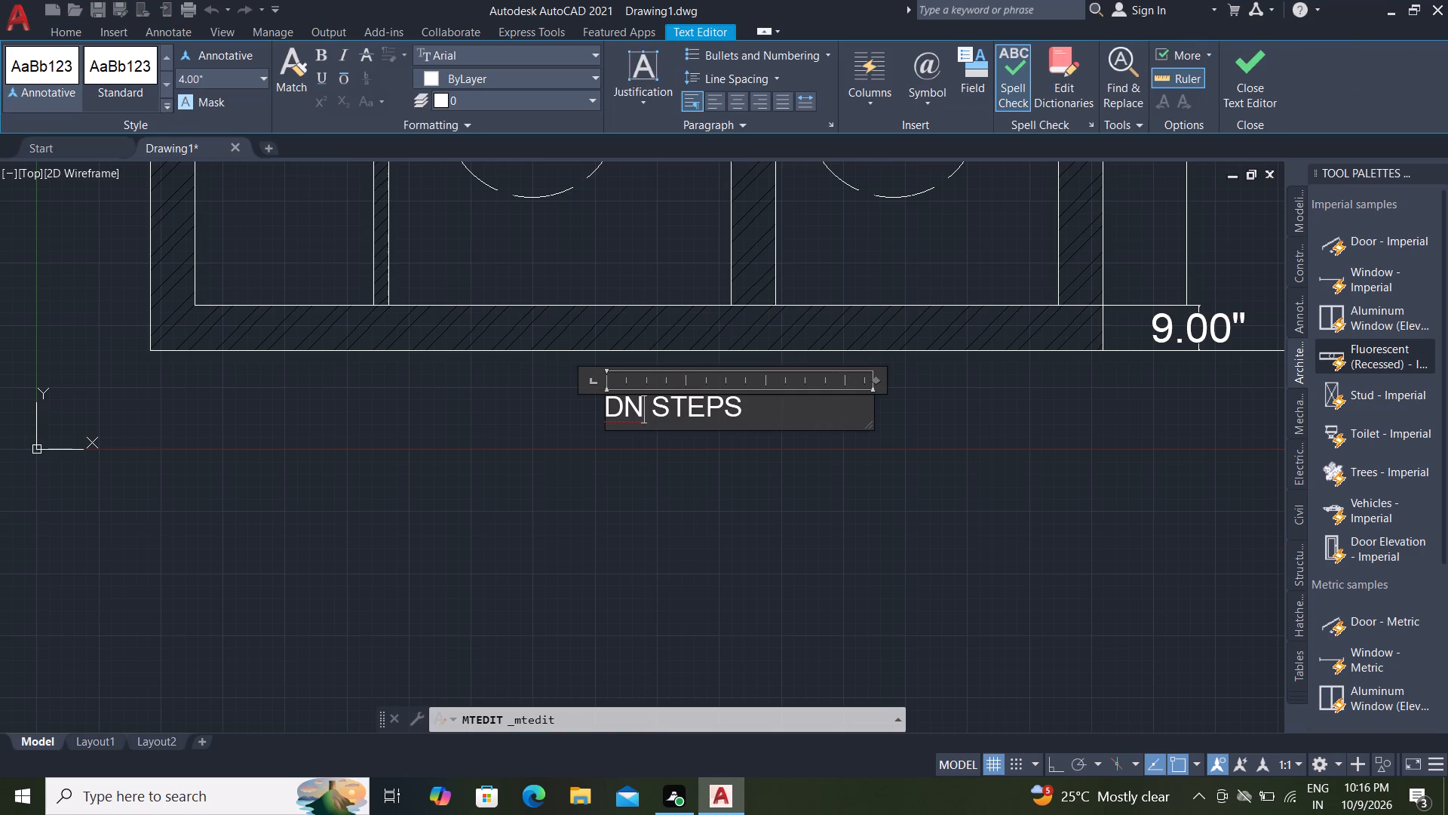
click(765, 404)
key(BackSpace)
key(BackSpace)
key(BackSpace)
key(BackSpace)
key(BackSpace)
key(BackSpace)
key(BackSpace)
key(BackSpace)
key(BackSpace)
key(BackSpace)
key(BackSpace)
key(BackSpace)
key(BackSpace)
key(BackSpace)
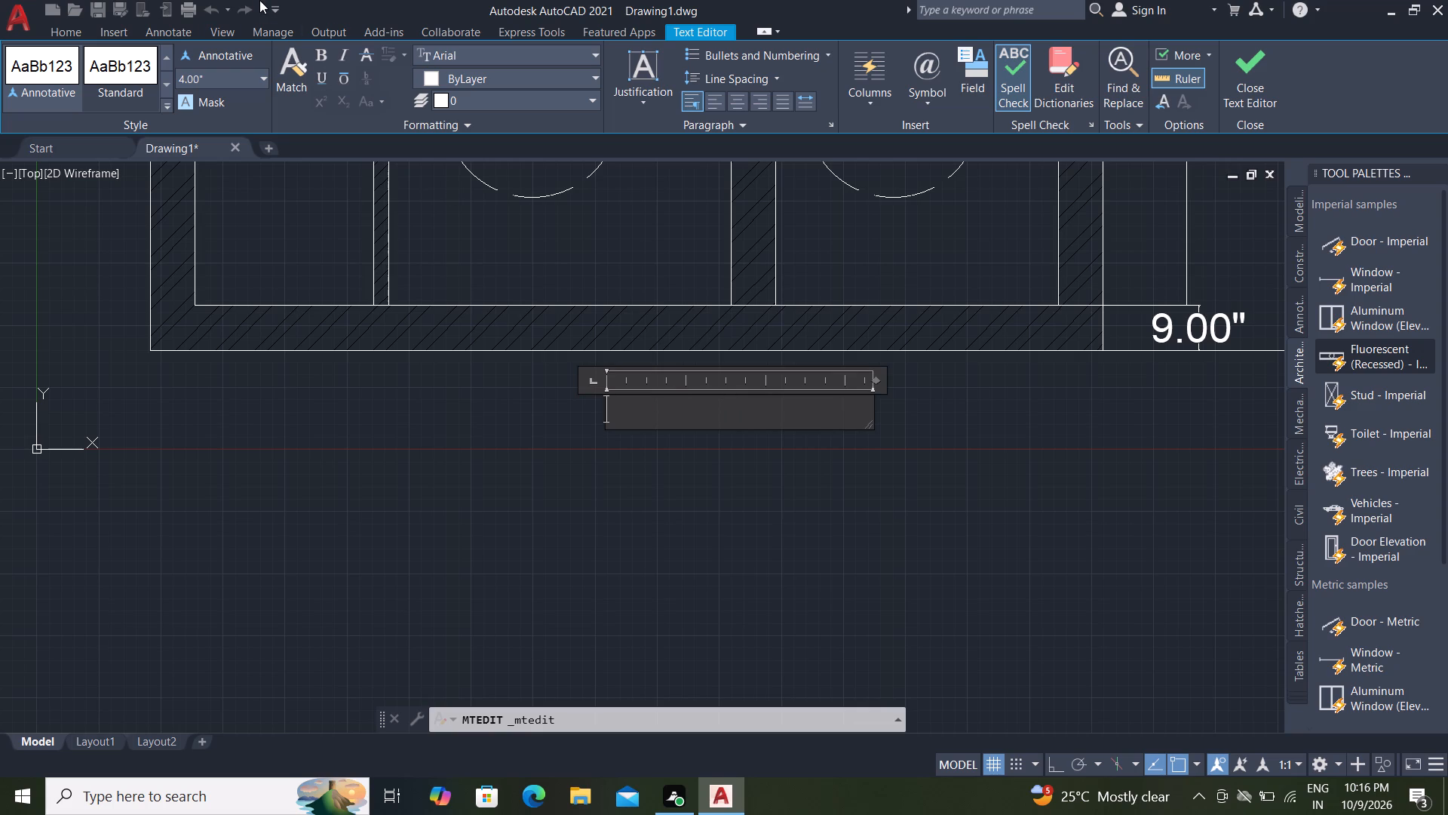
text(PLAN)
key(space)
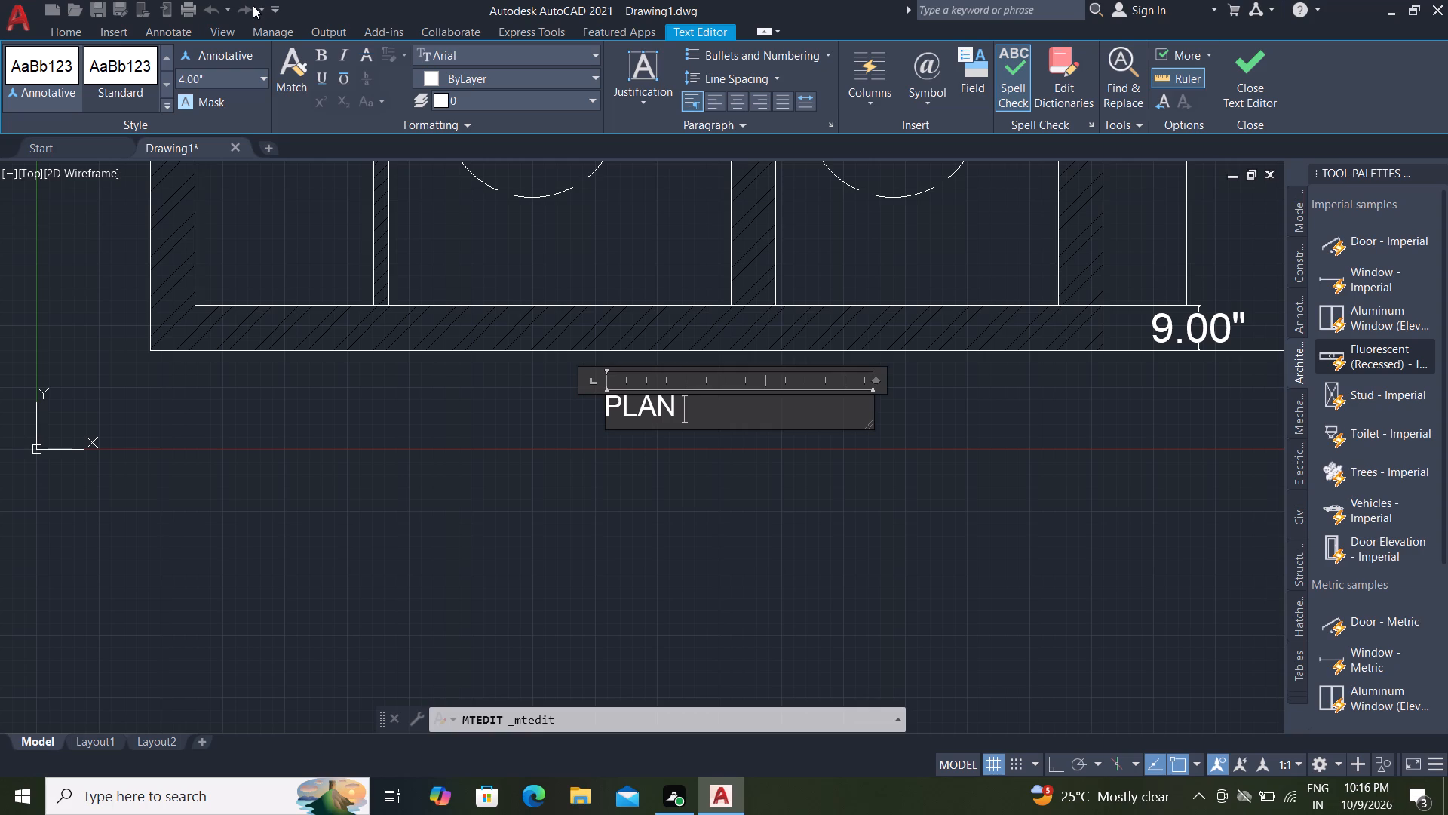
triple_click(249, 2)
triple_click(249, 0)
click(244, 0)
drag(243, 0, 236, 0)
drag(229, 0, 222, 0)
Set the height of the whole PLAN text to 1' and finish editing it.
triple_click(676, 404)
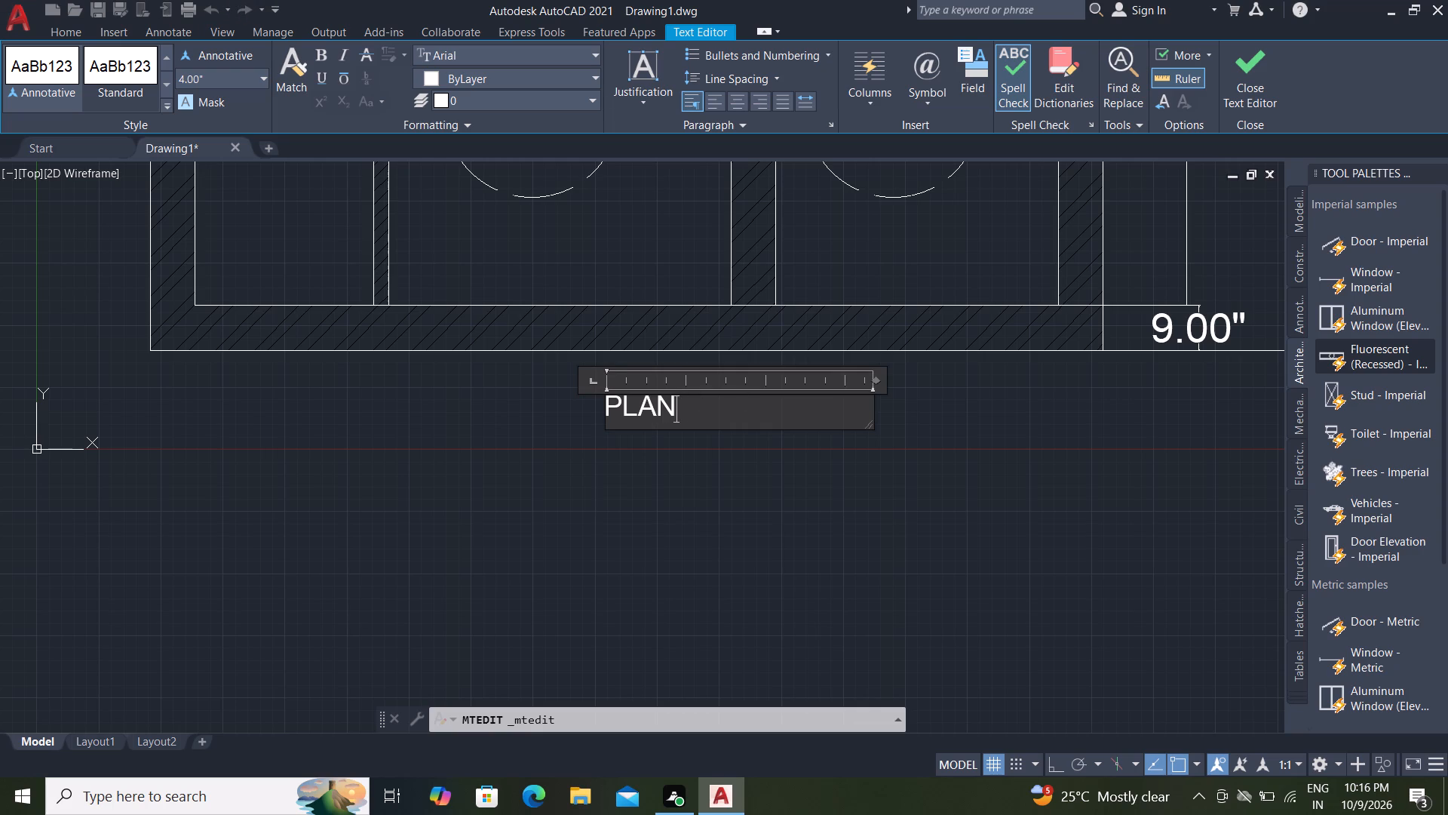
double_click(673, 399)
triple_click(677, 393)
triple_click(671, 404)
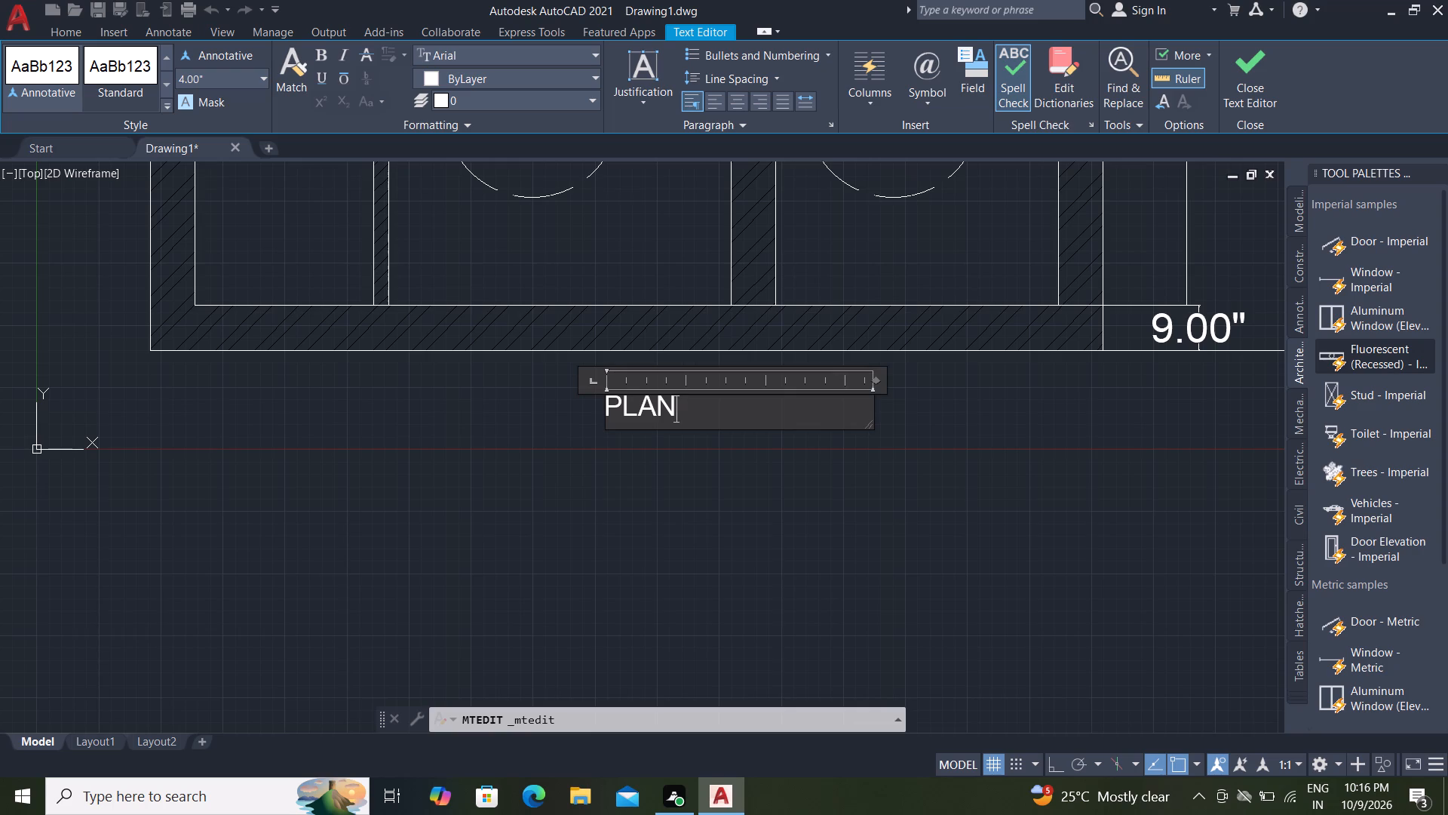
double_click(671, 407)
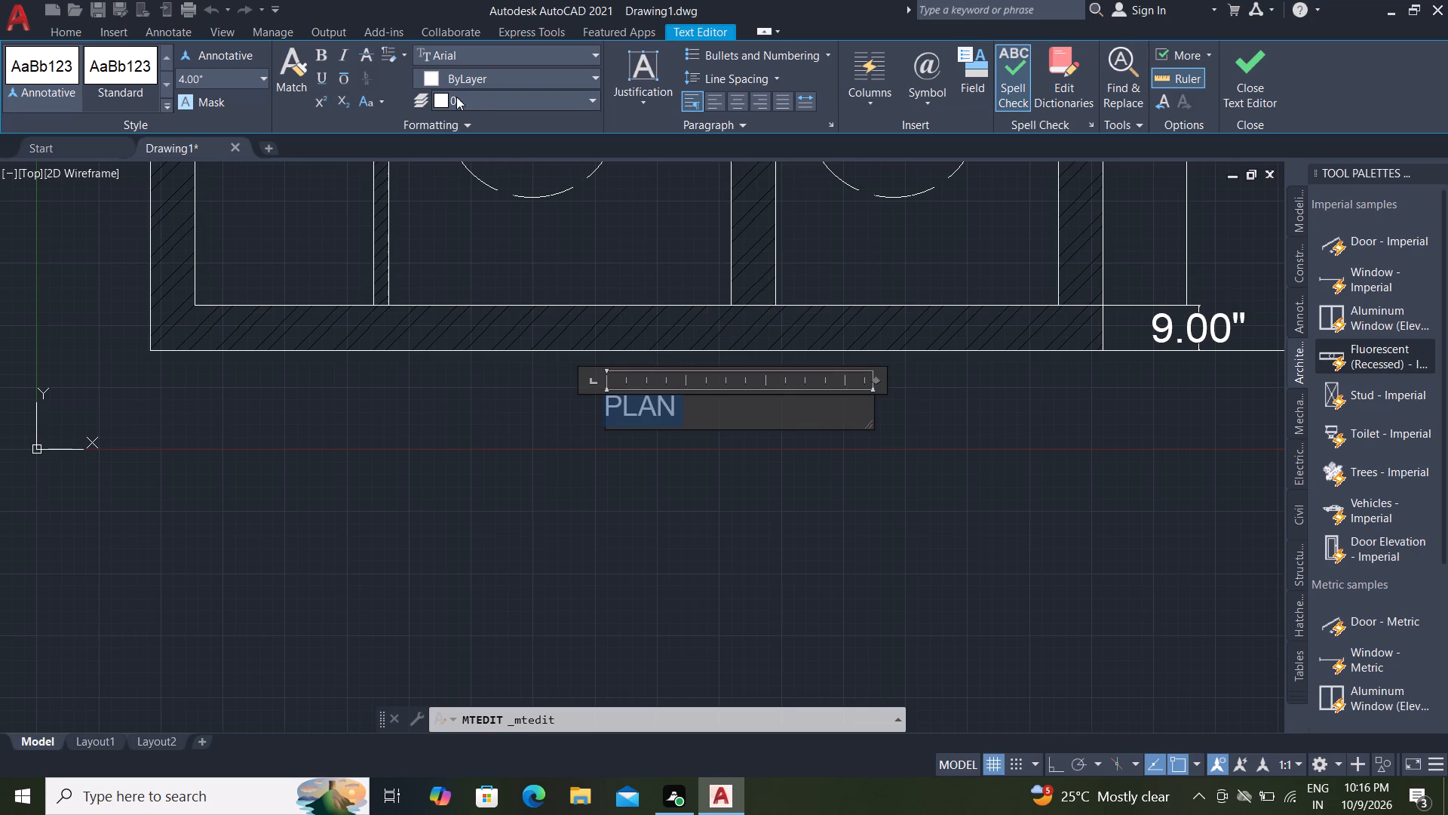
click(219, 72)
key(BackSpace)
key(1)
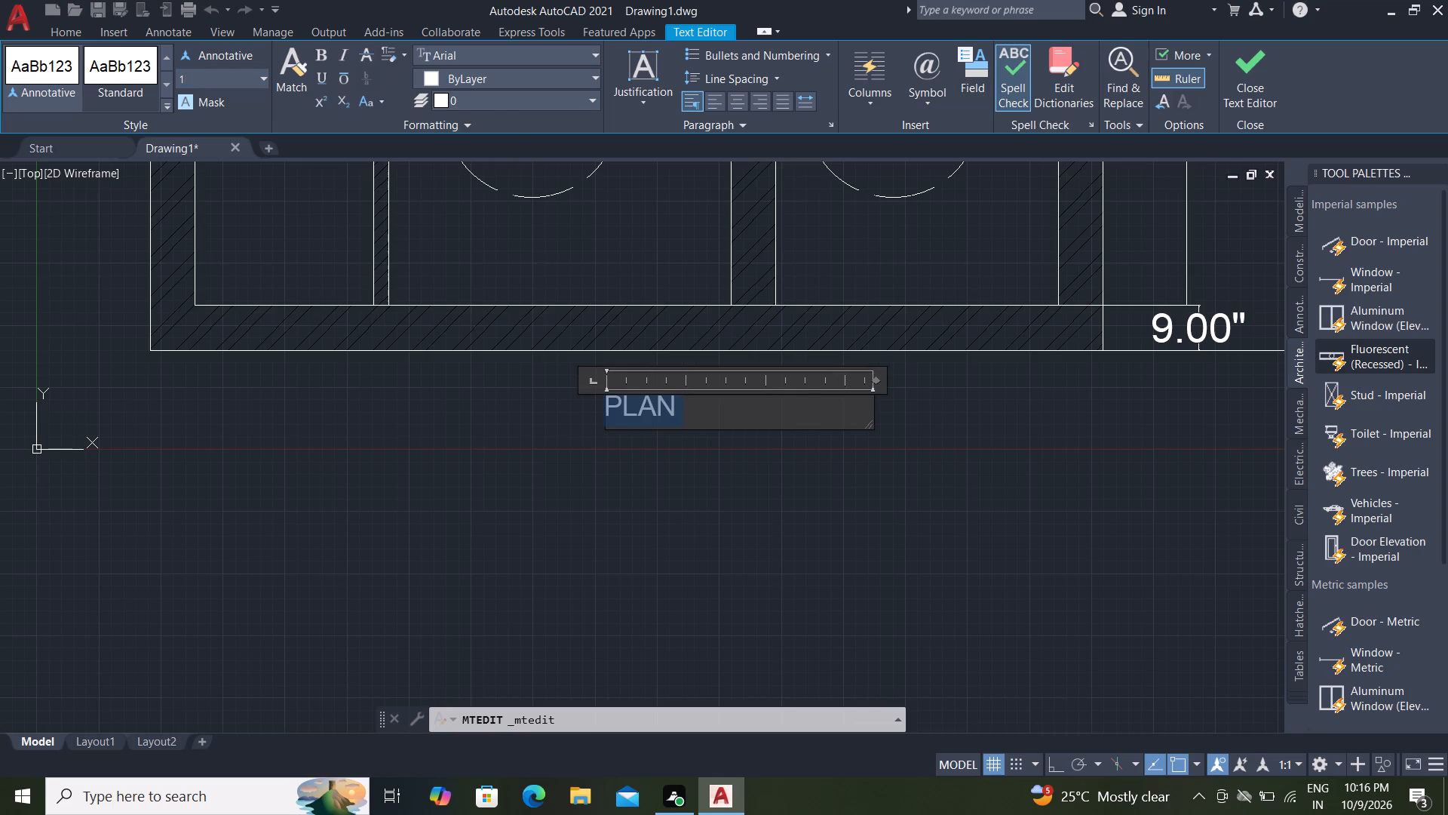
key(apostrophe)
key(Return)
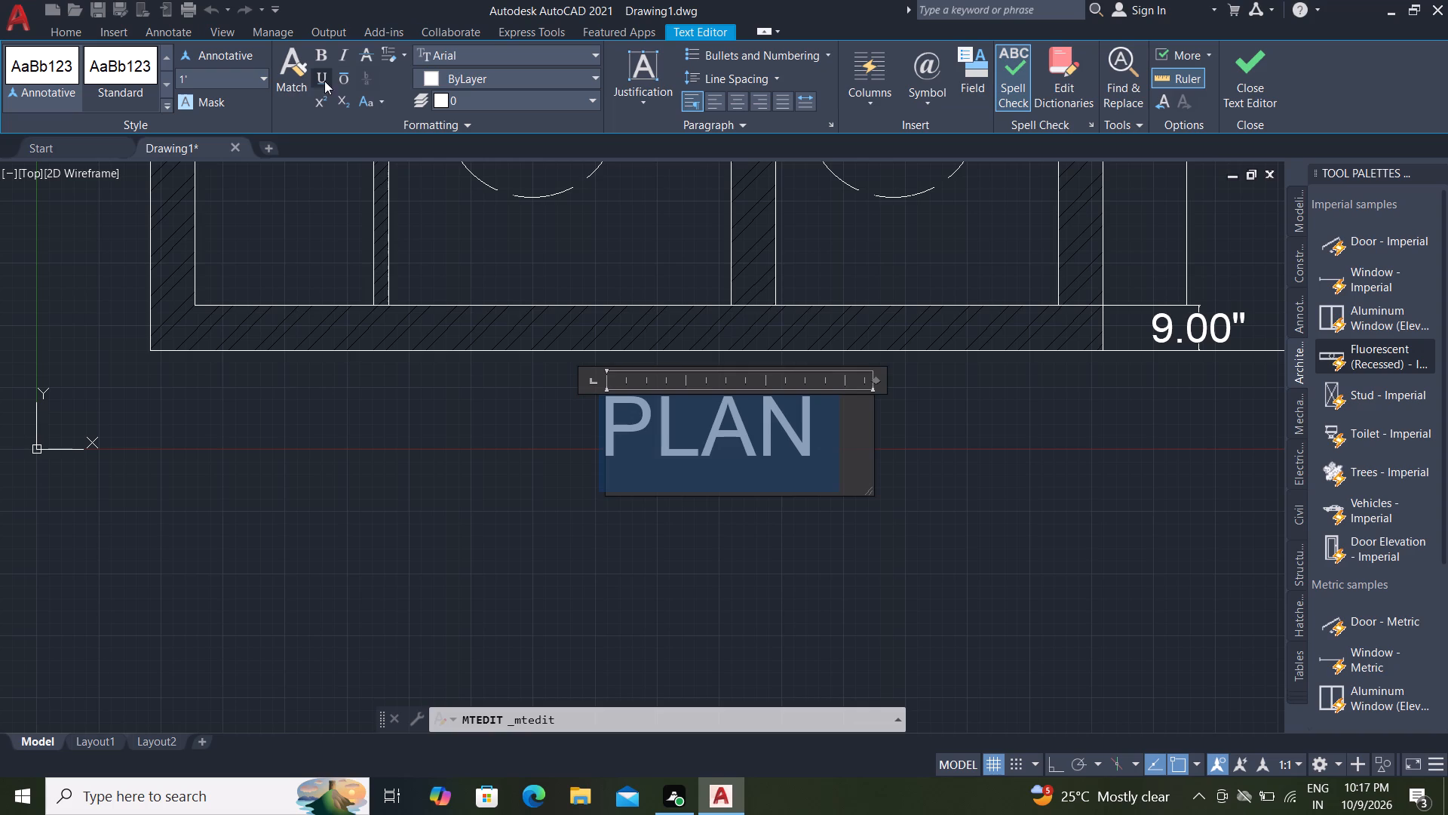
click(70, 22)
click(60, 32)
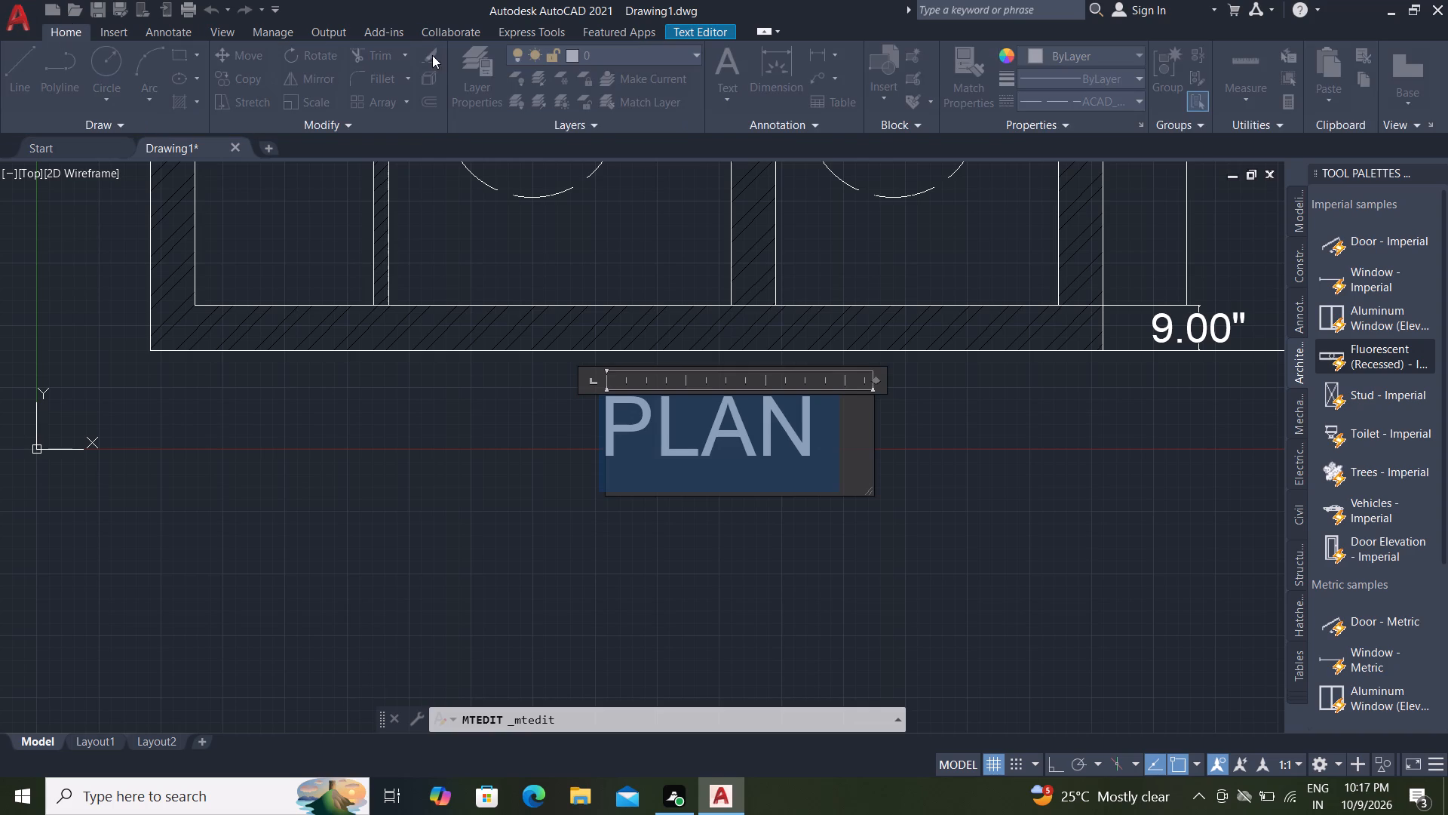
click(581, 542)
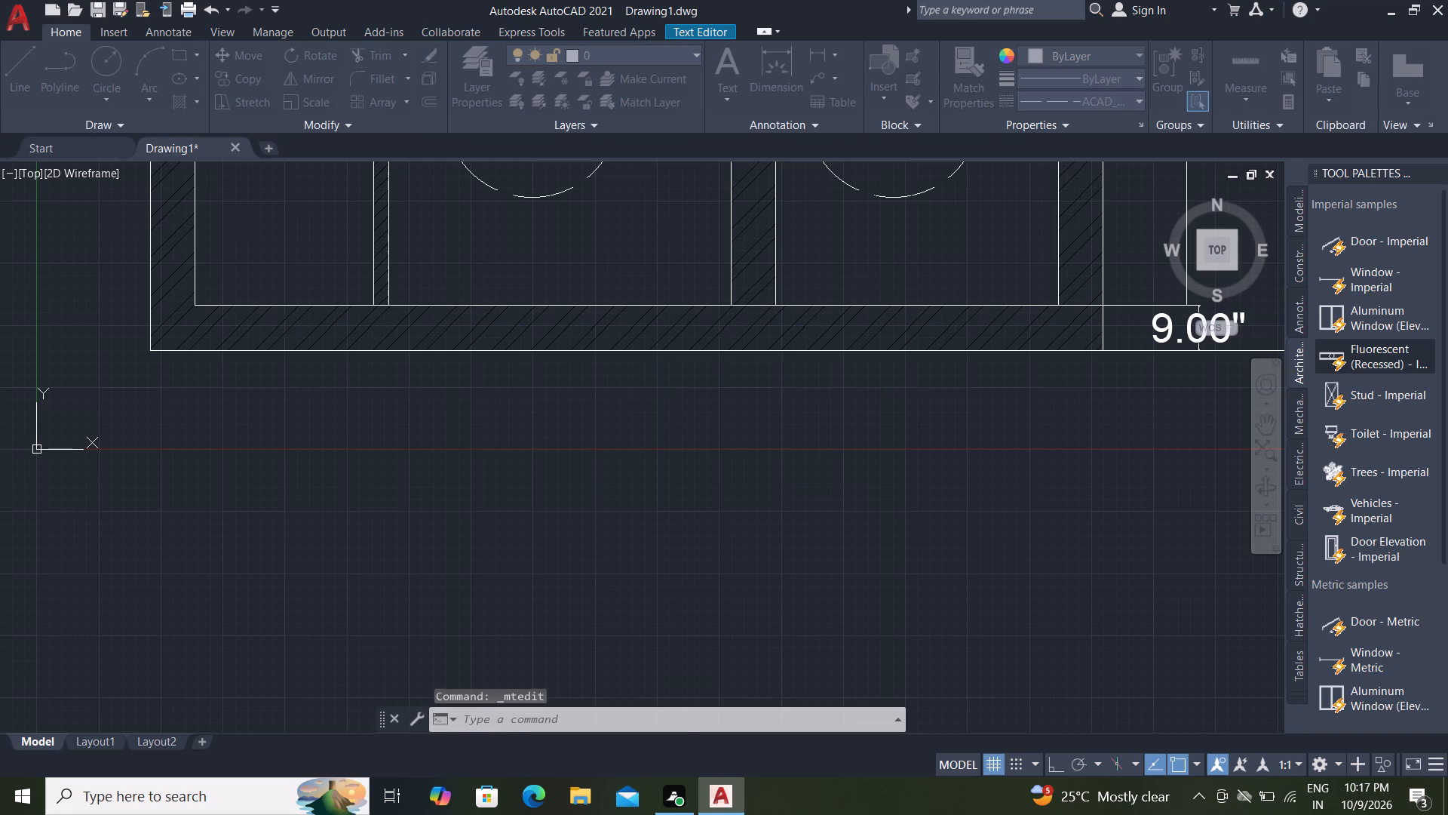
Change the colour of the PLAN title text to Blue.
click(645, 417)
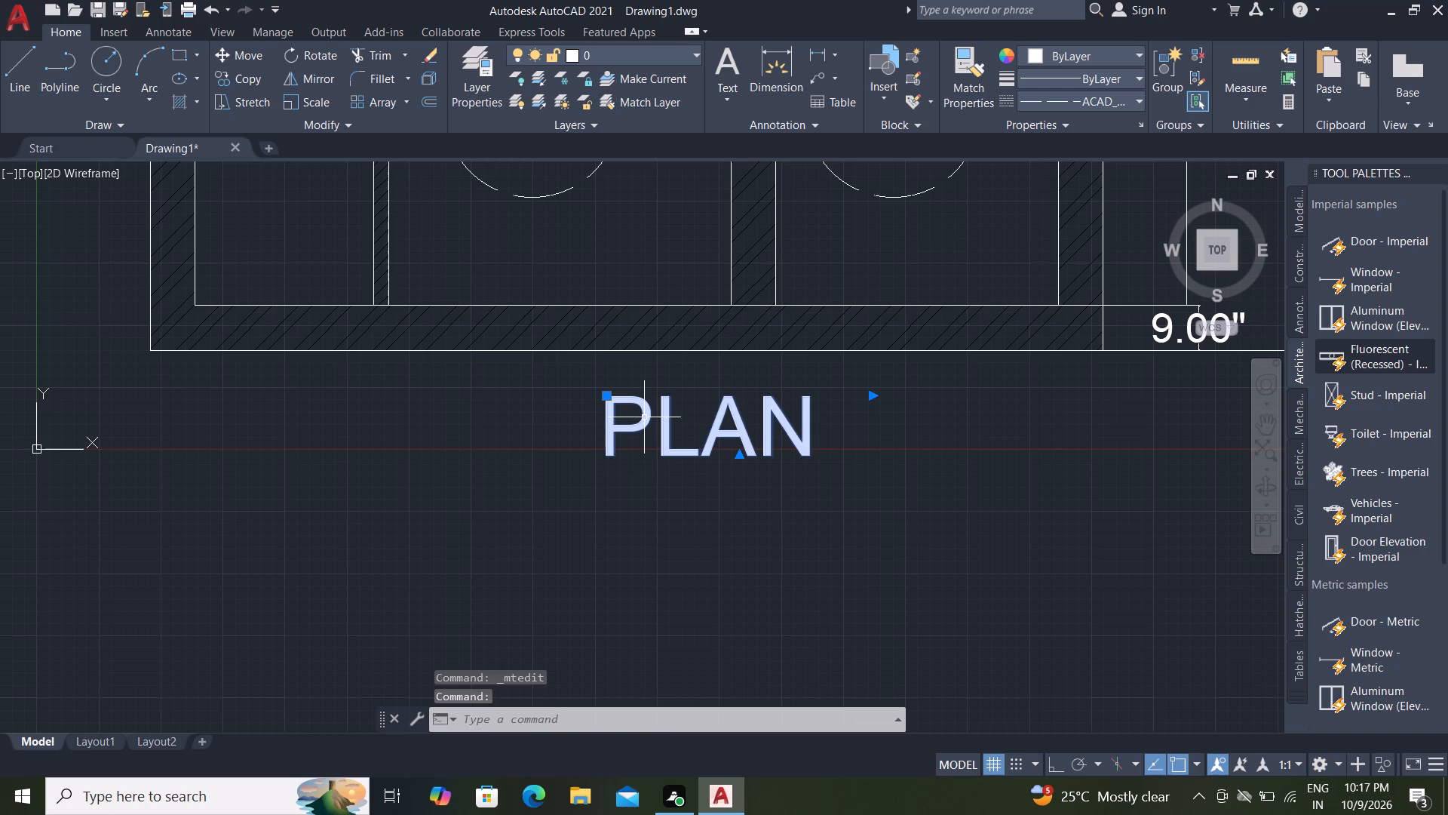
click(1118, 59)
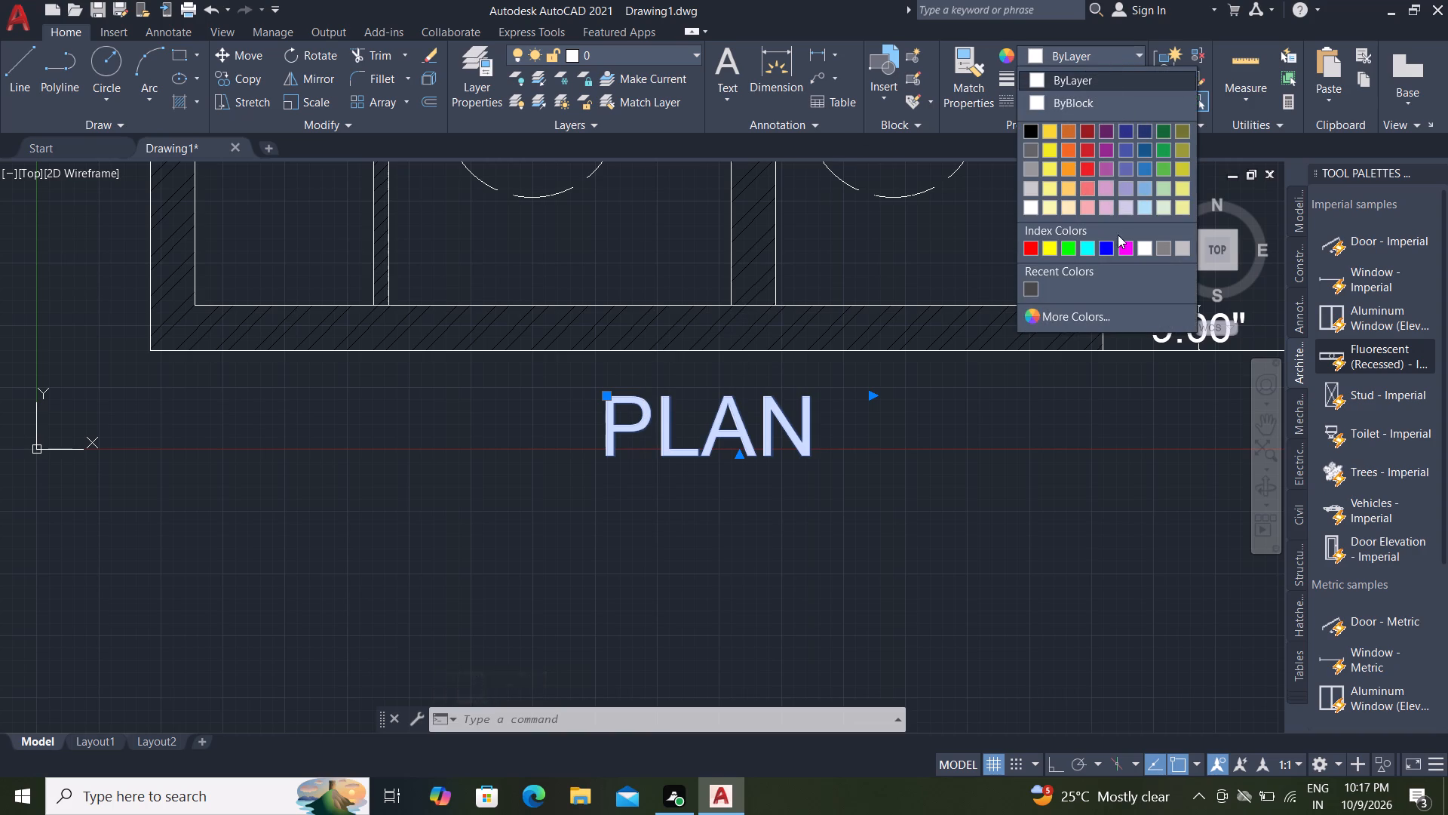
click(1105, 251)
key(Escape)
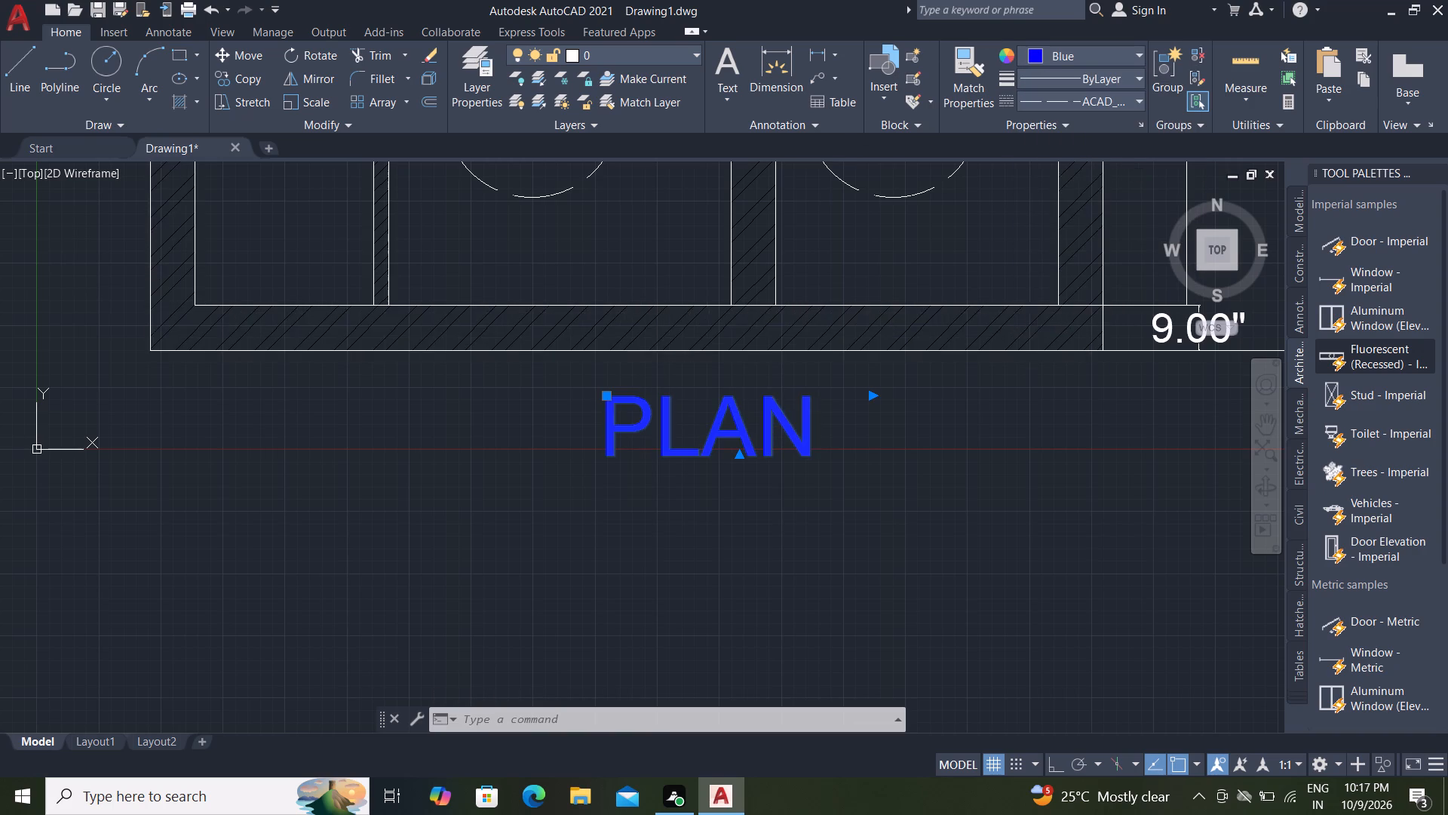
With Ortho on, draw lines from the plan's bottom-left outer corner about 17' straight down and horizontally rightward past the plan's right outer wall.
scroll(924, 325, down, 3)
middle_drag(921, 382, 861, 354)
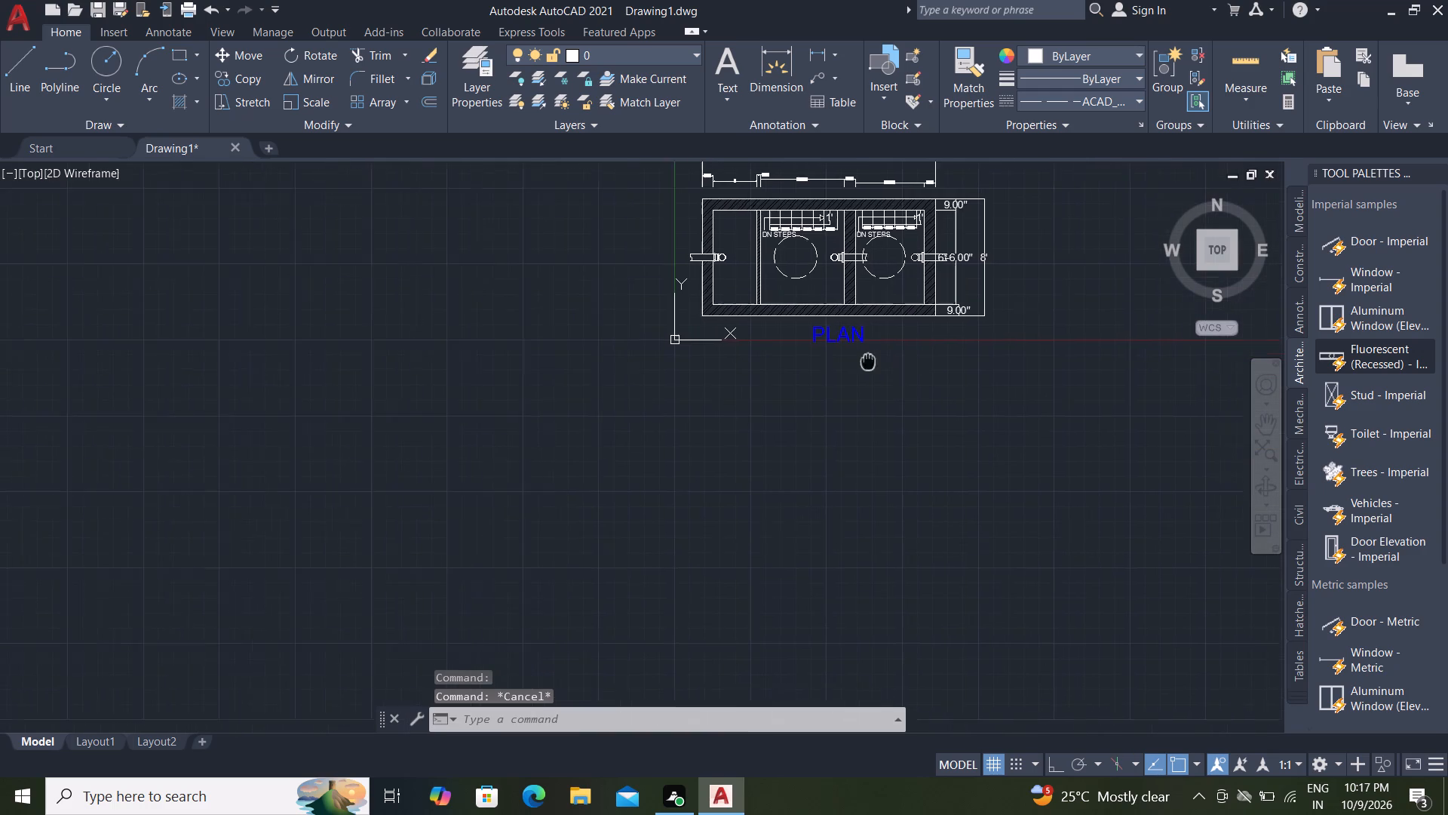
middle_drag(861, 354, 793, 179)
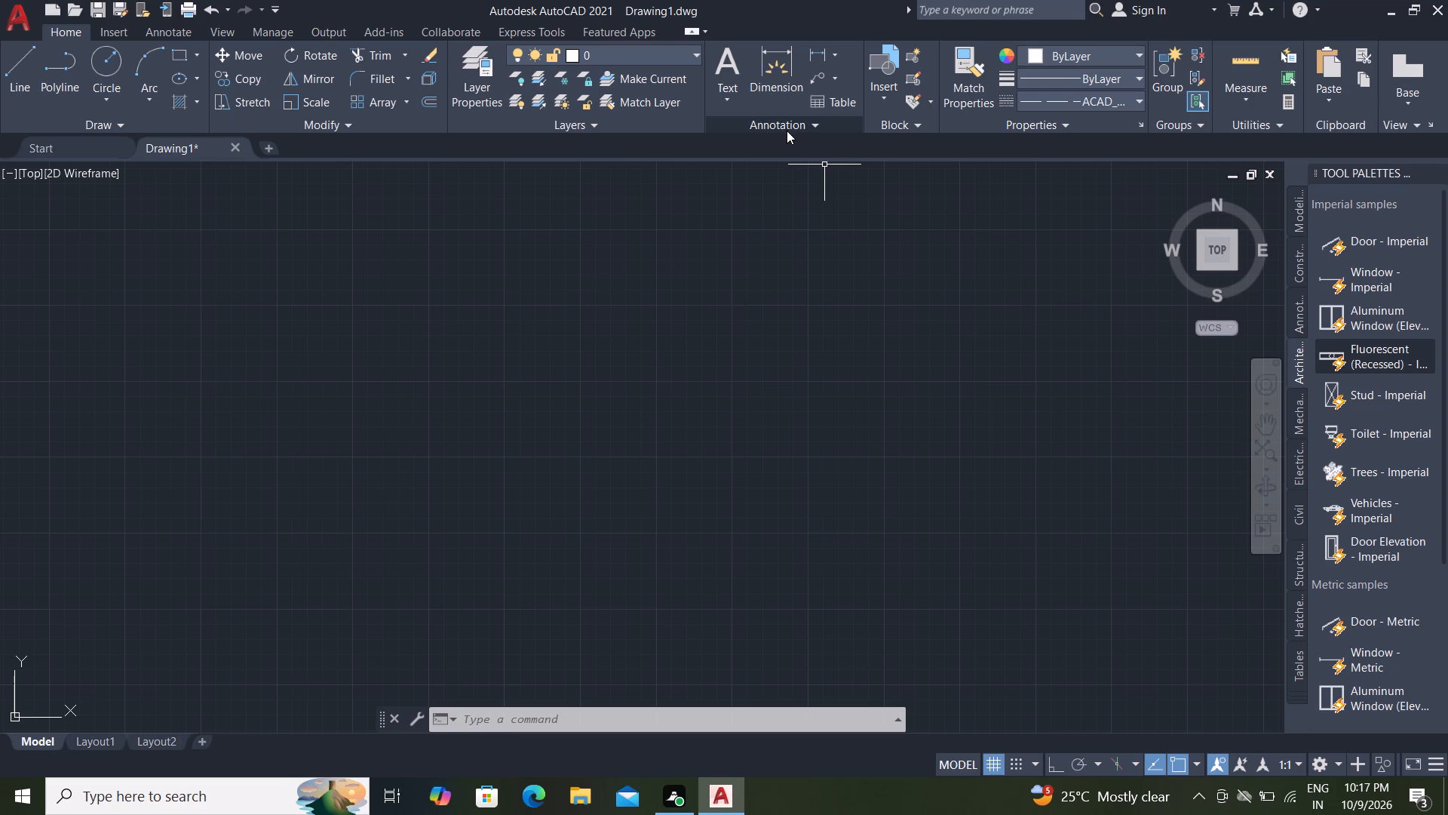
scroll(713, 257, down, 2)
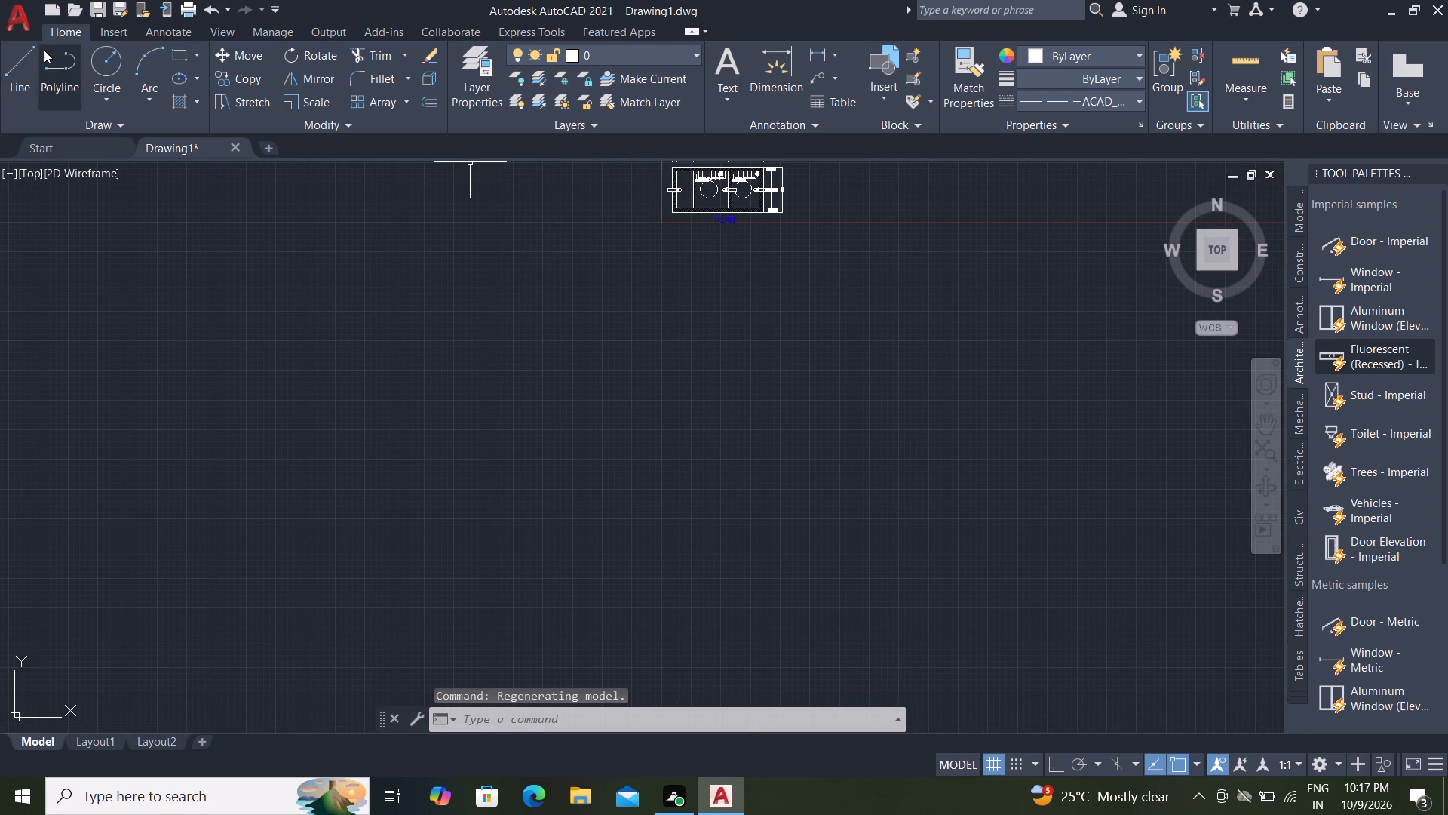
click(14, 55)
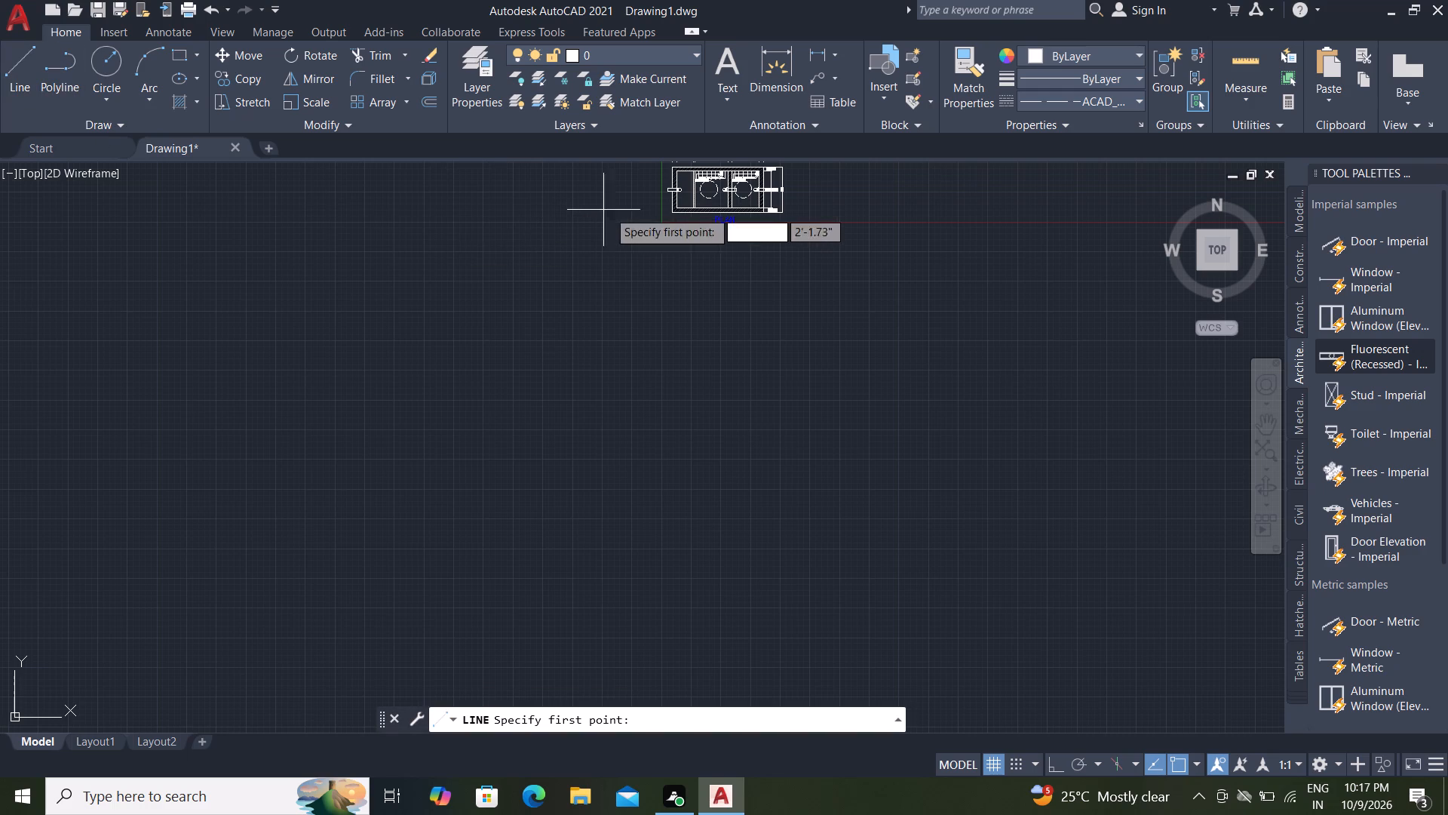
click(673, 216)
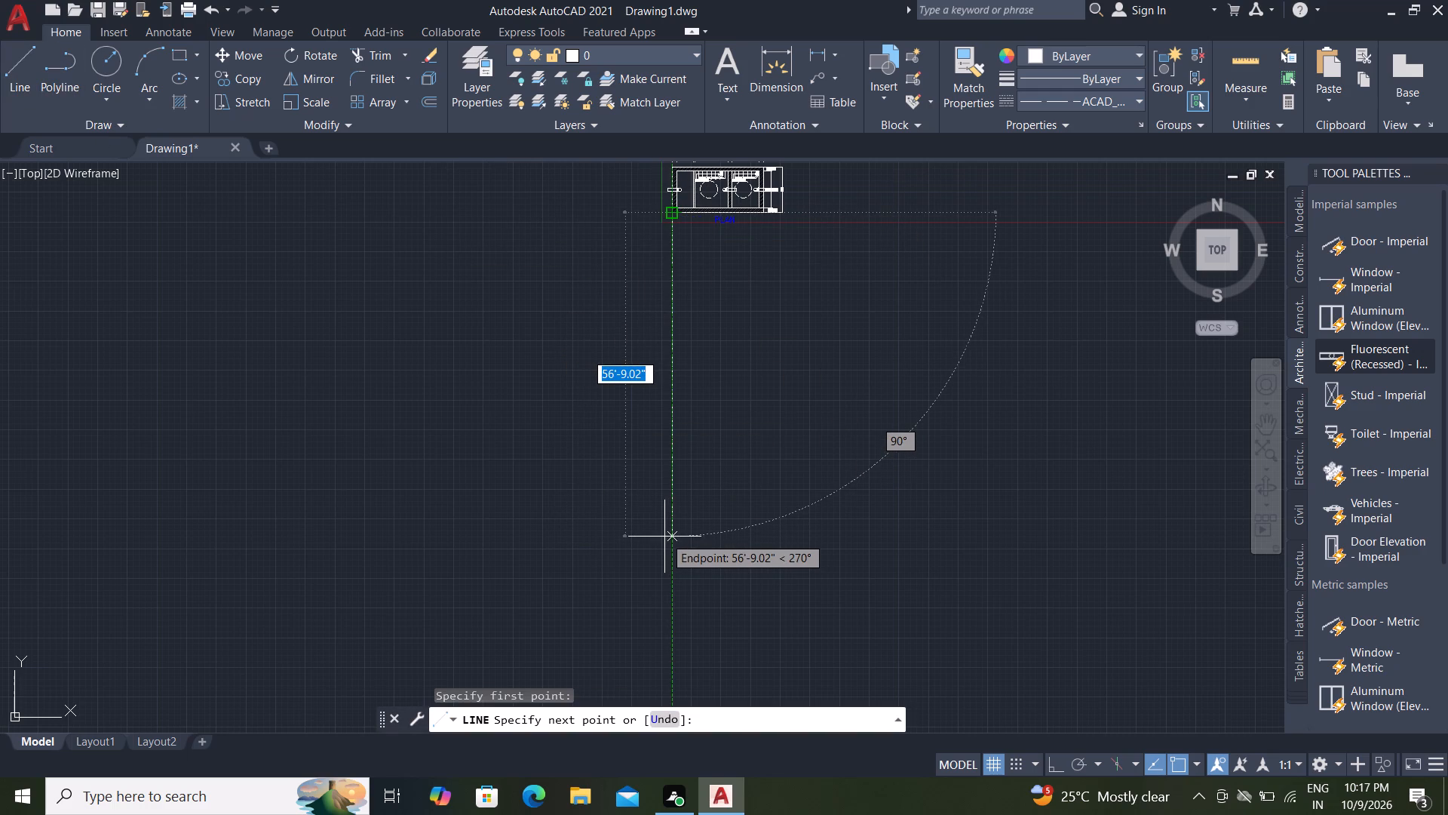
key(F8)
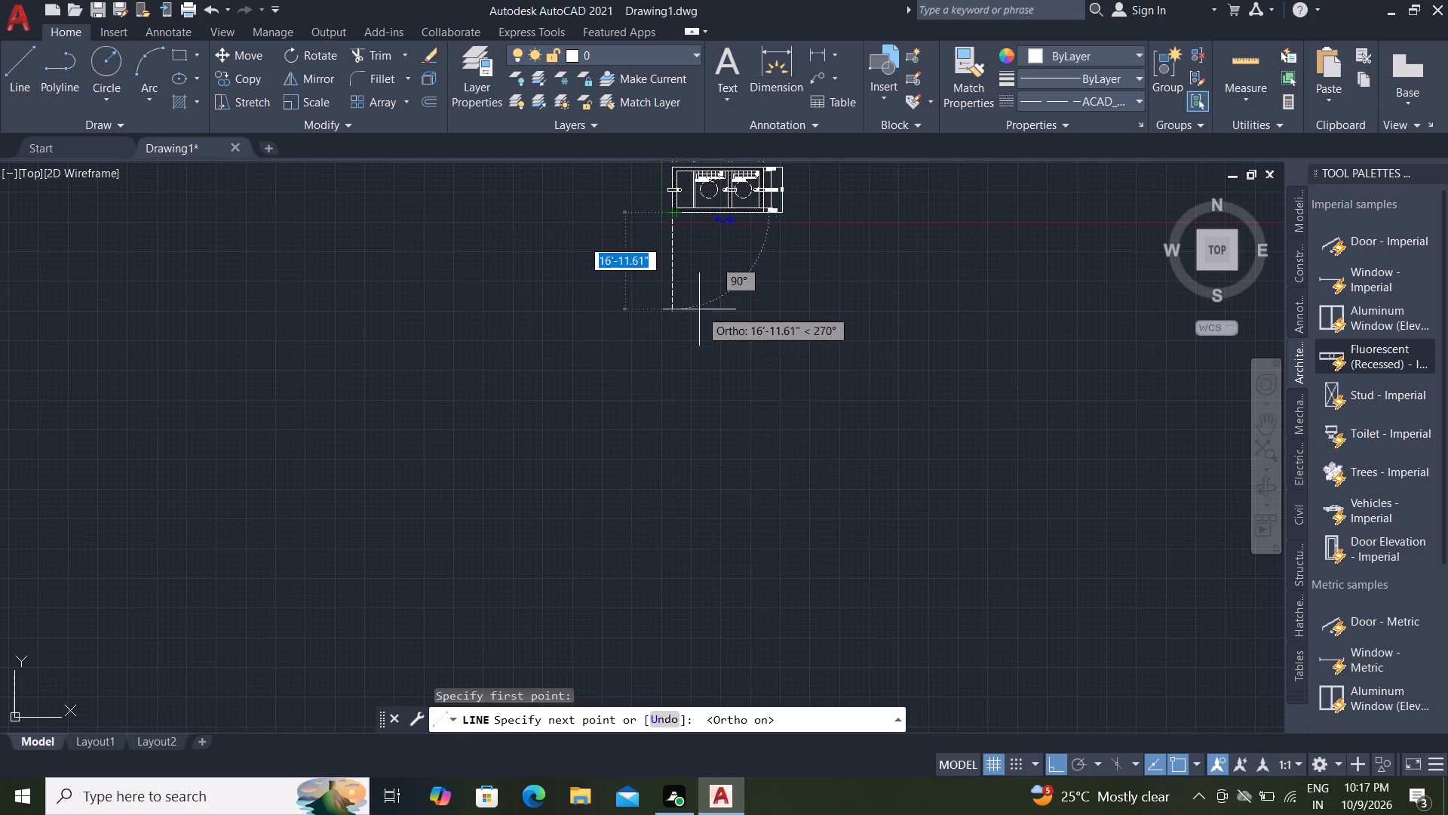
scroll(685, 307, up, 2)
middle_drag(686, 304, 618, 697)
scroll(688, 317, up, 1)
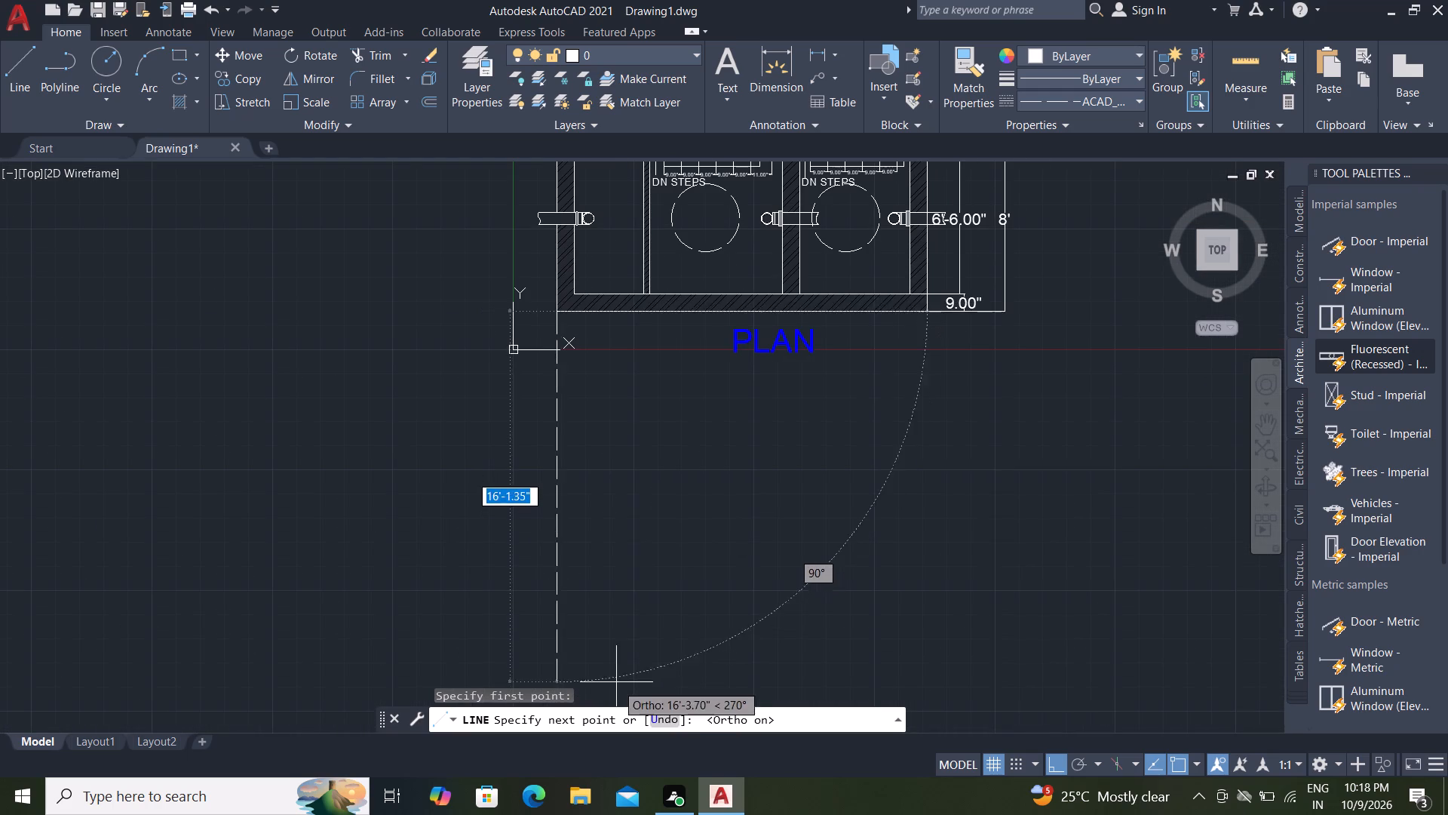
middle_drag(631, 607, 605, 484)
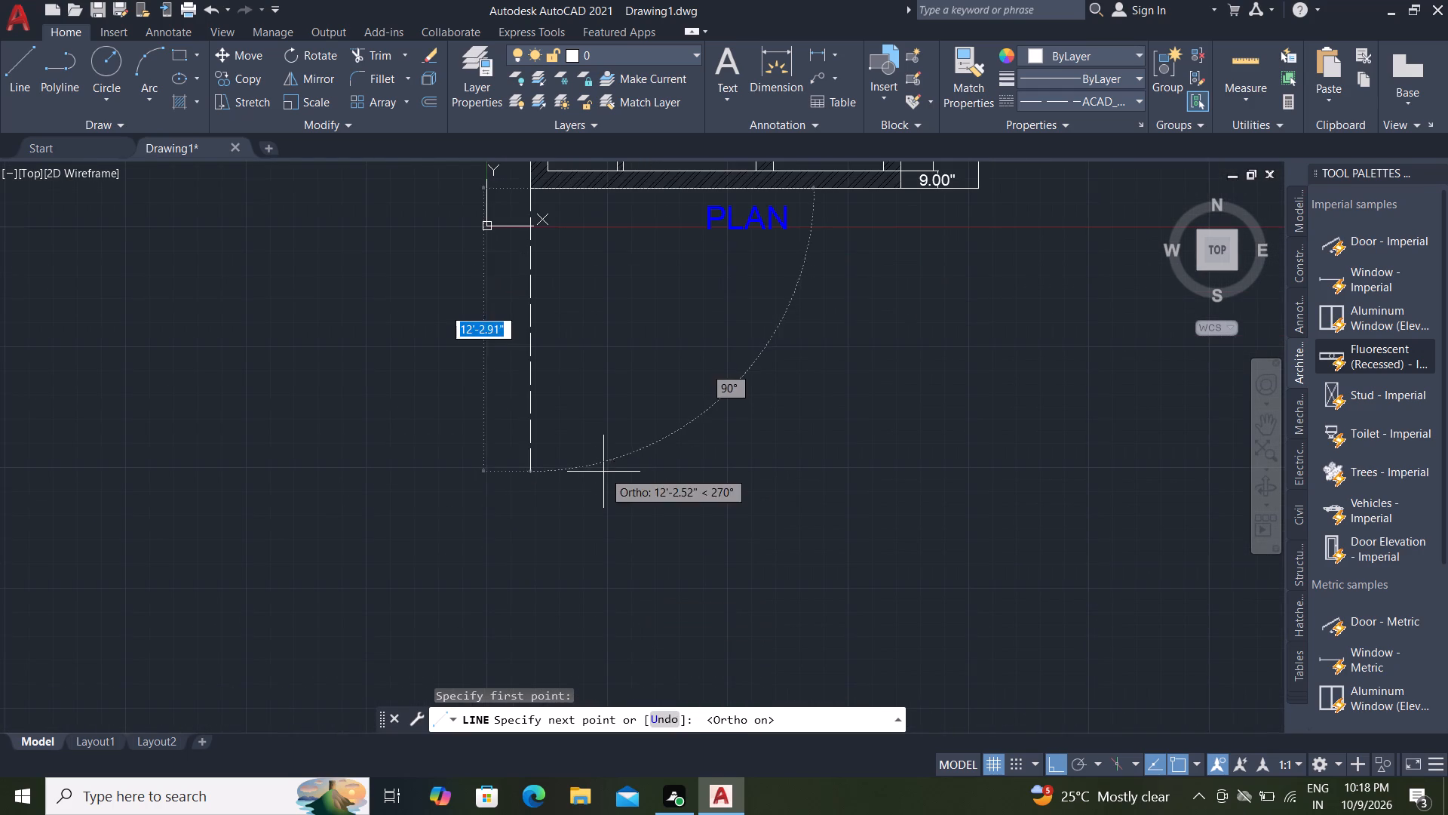
scroll(563, 555, down, 1)
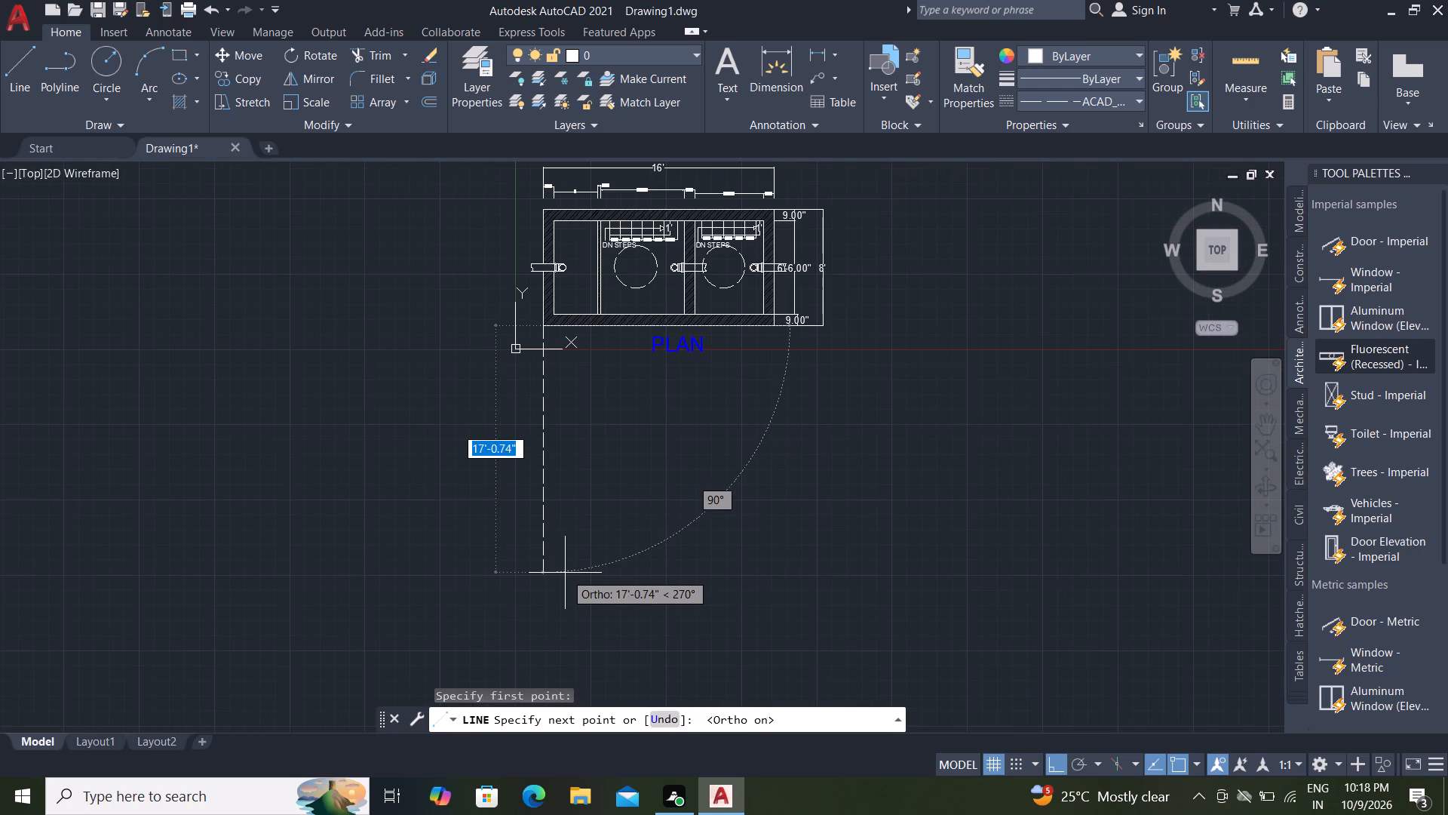
click(565, 573)
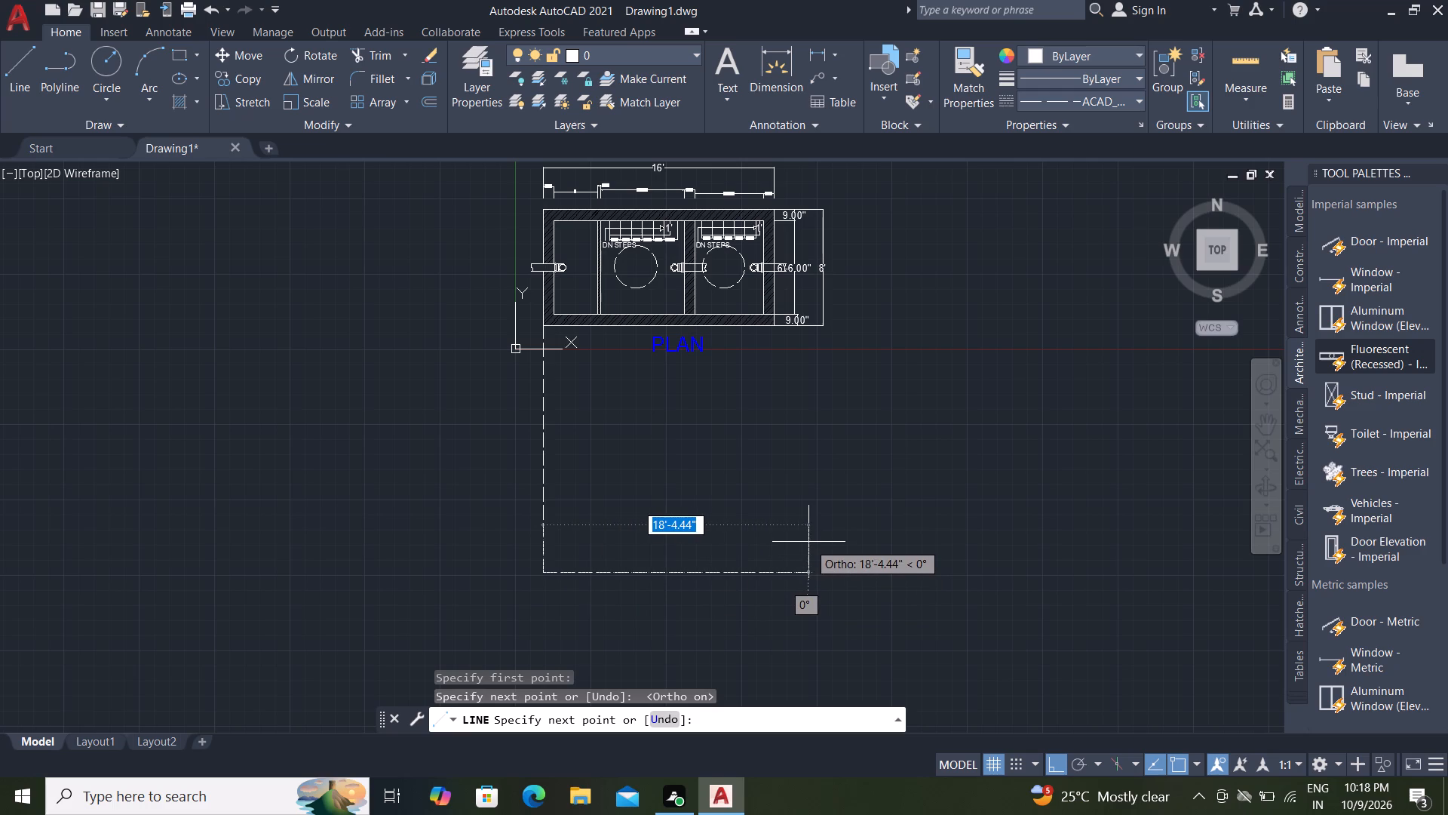
click(833, 538)
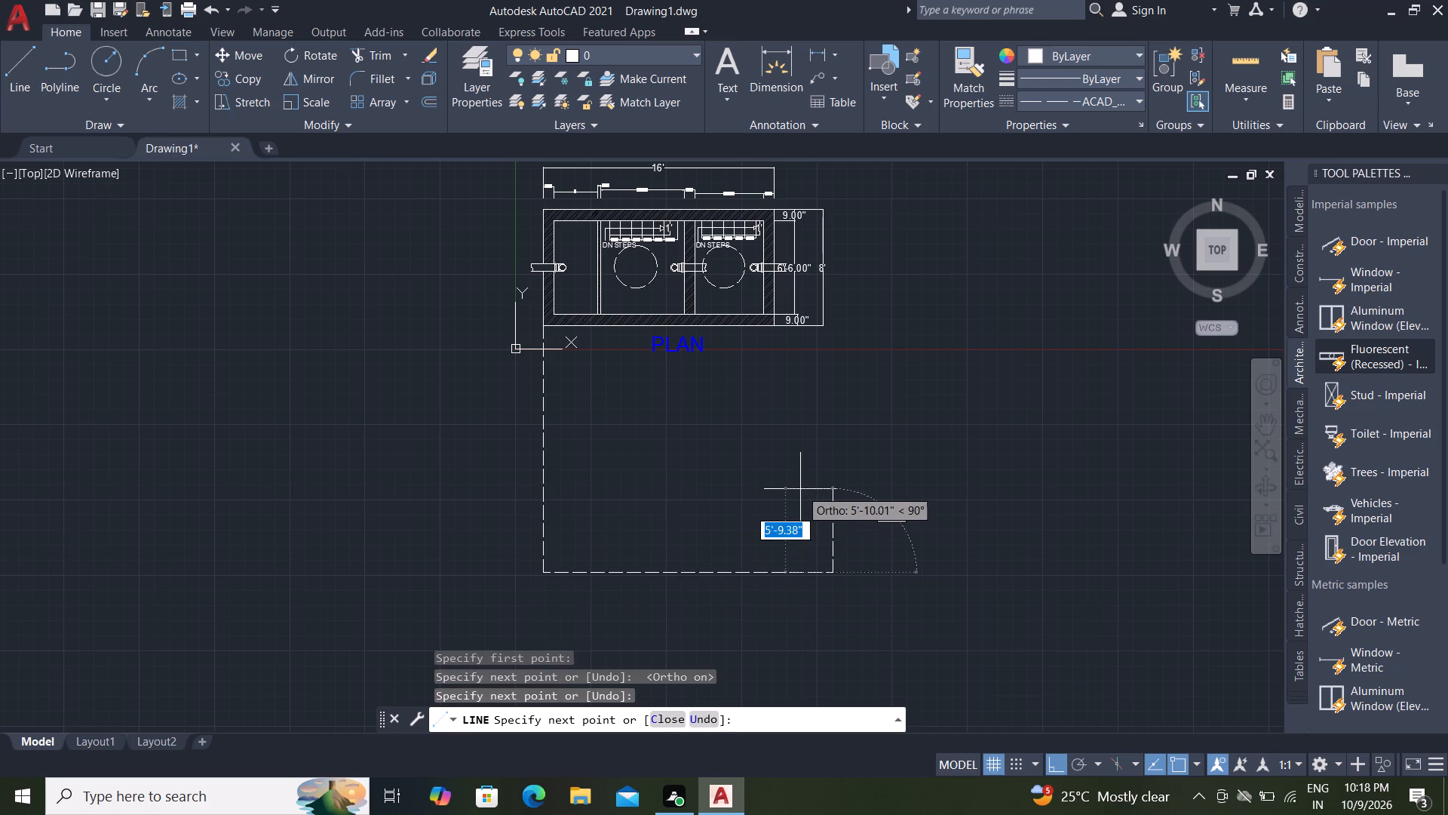
key(Escape)
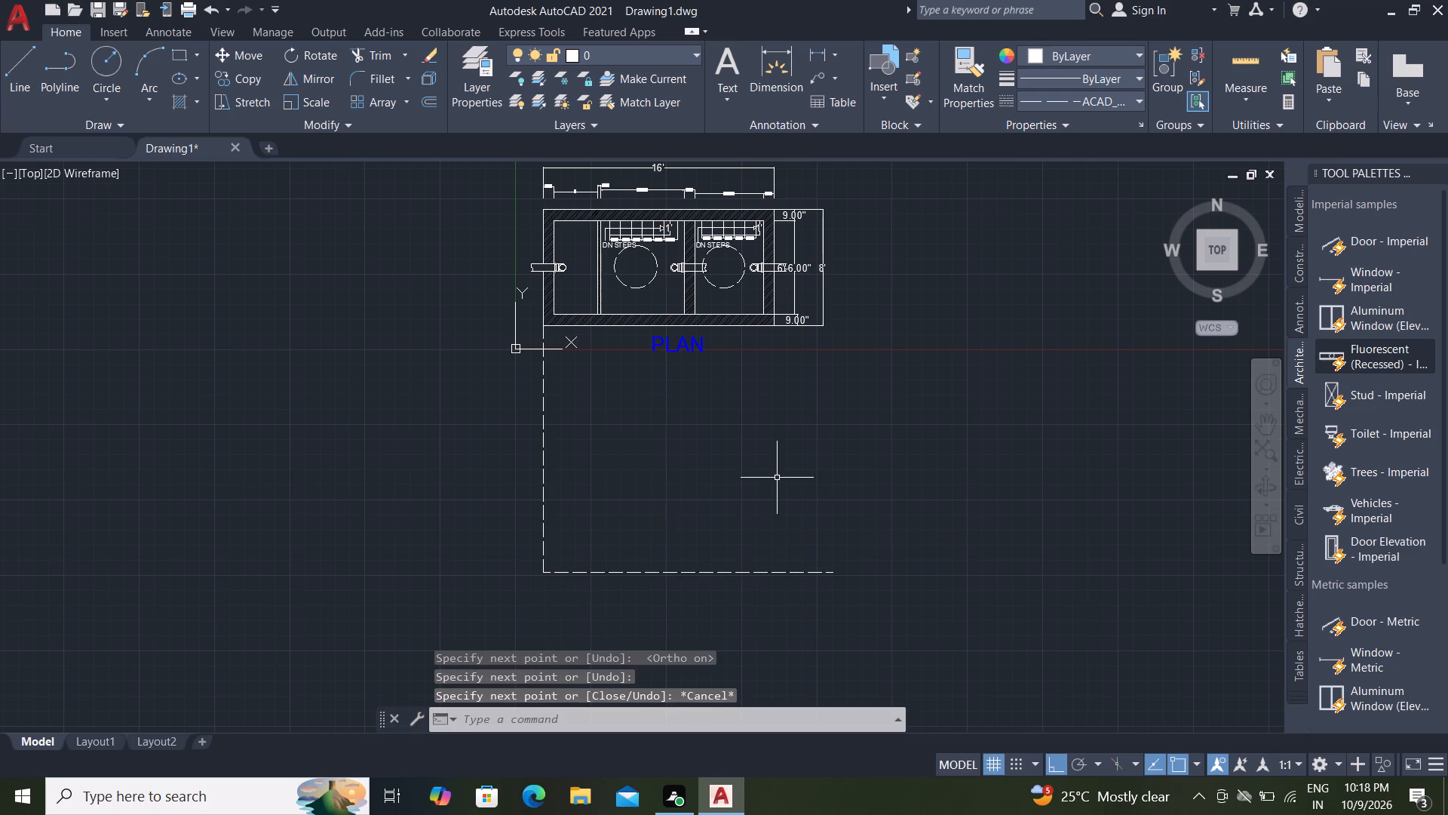
Draw a vertical line from the plan's bottom-right outer corner down to the horizontal base line.
key(l)
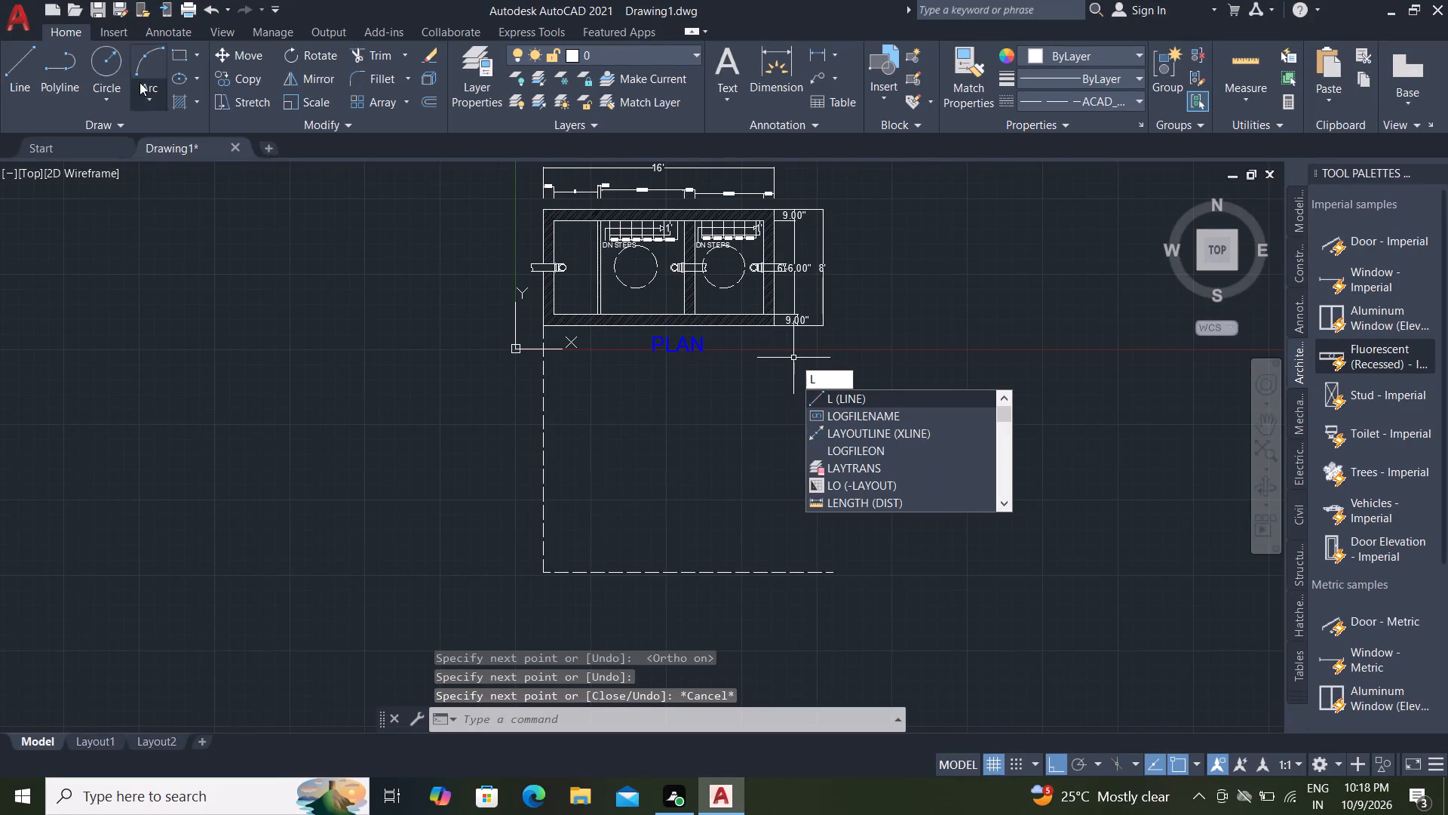
click(26, 54)
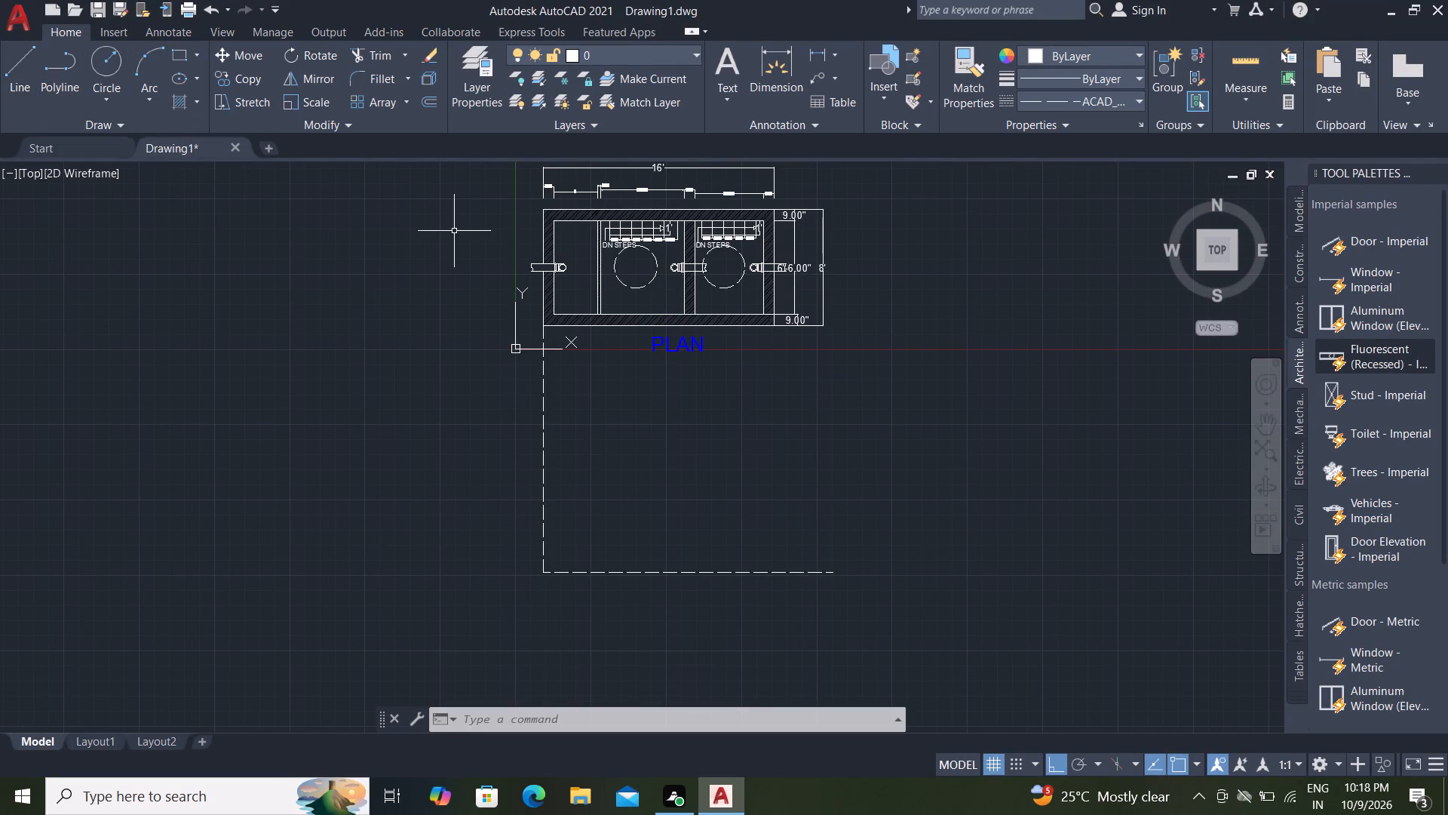
click(11, 57)
scroll(770, 321, up, 2)
click(773, 334)
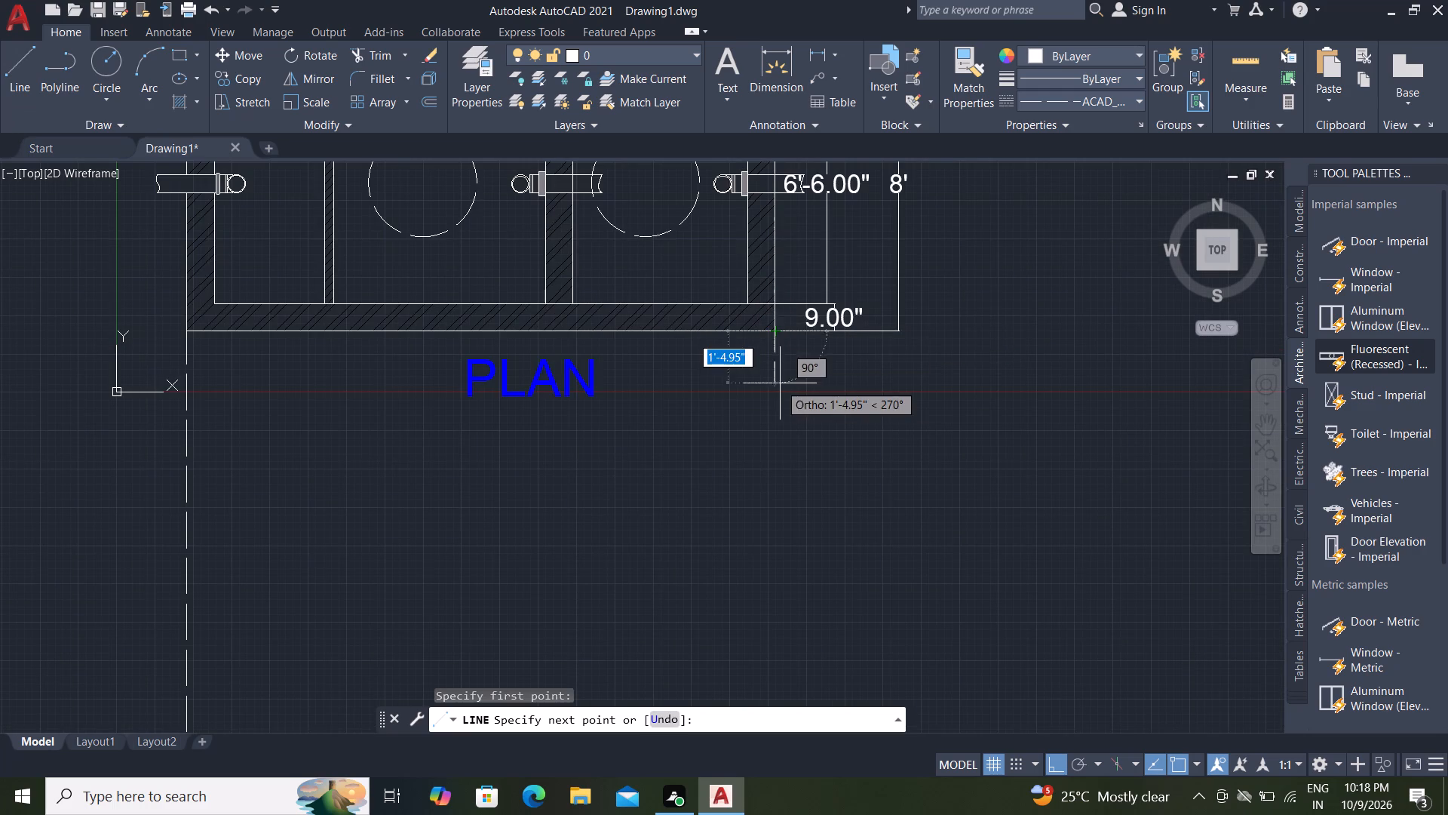
scroll(780, 383, down, 2)
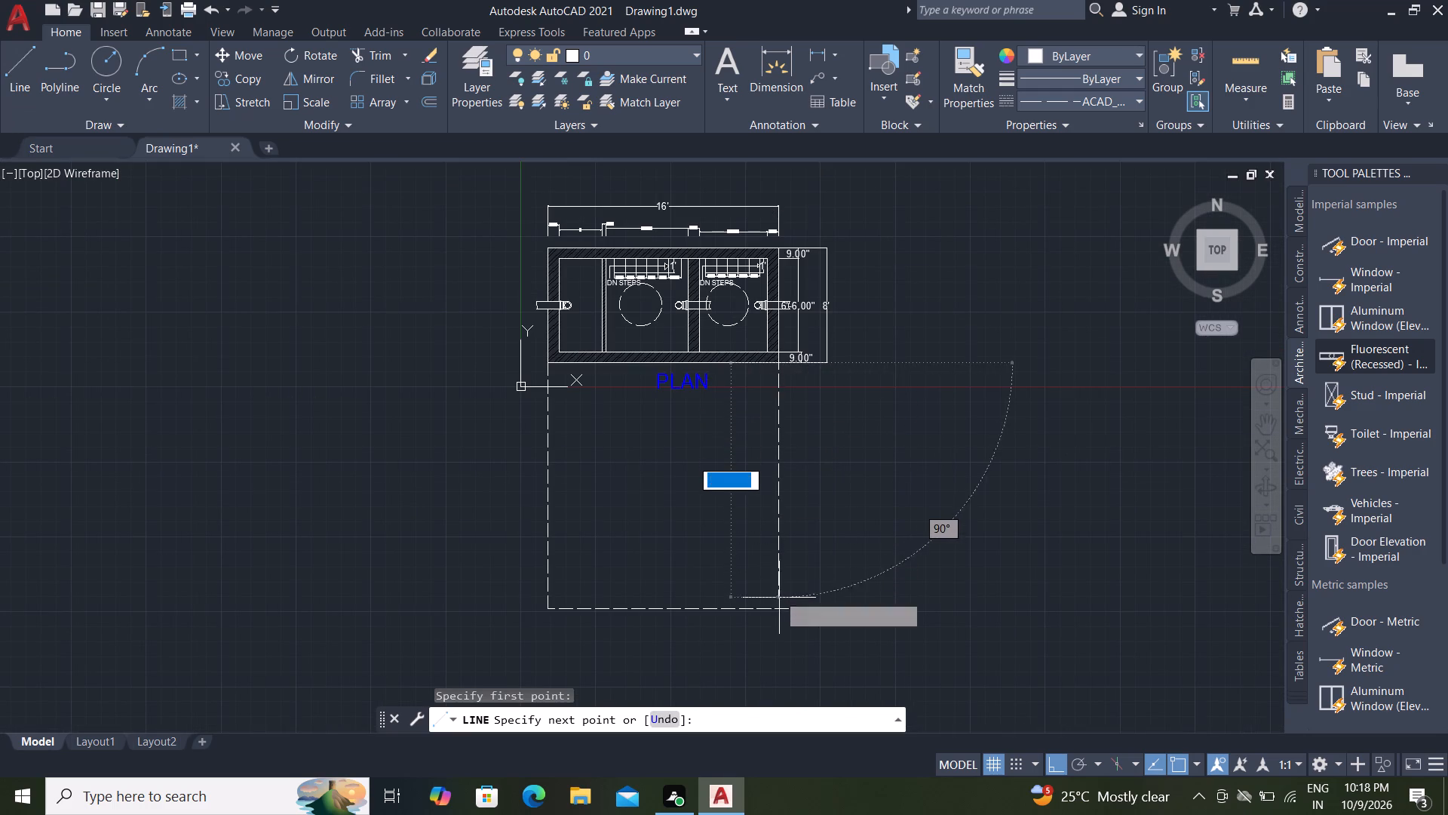
click(777, 604)
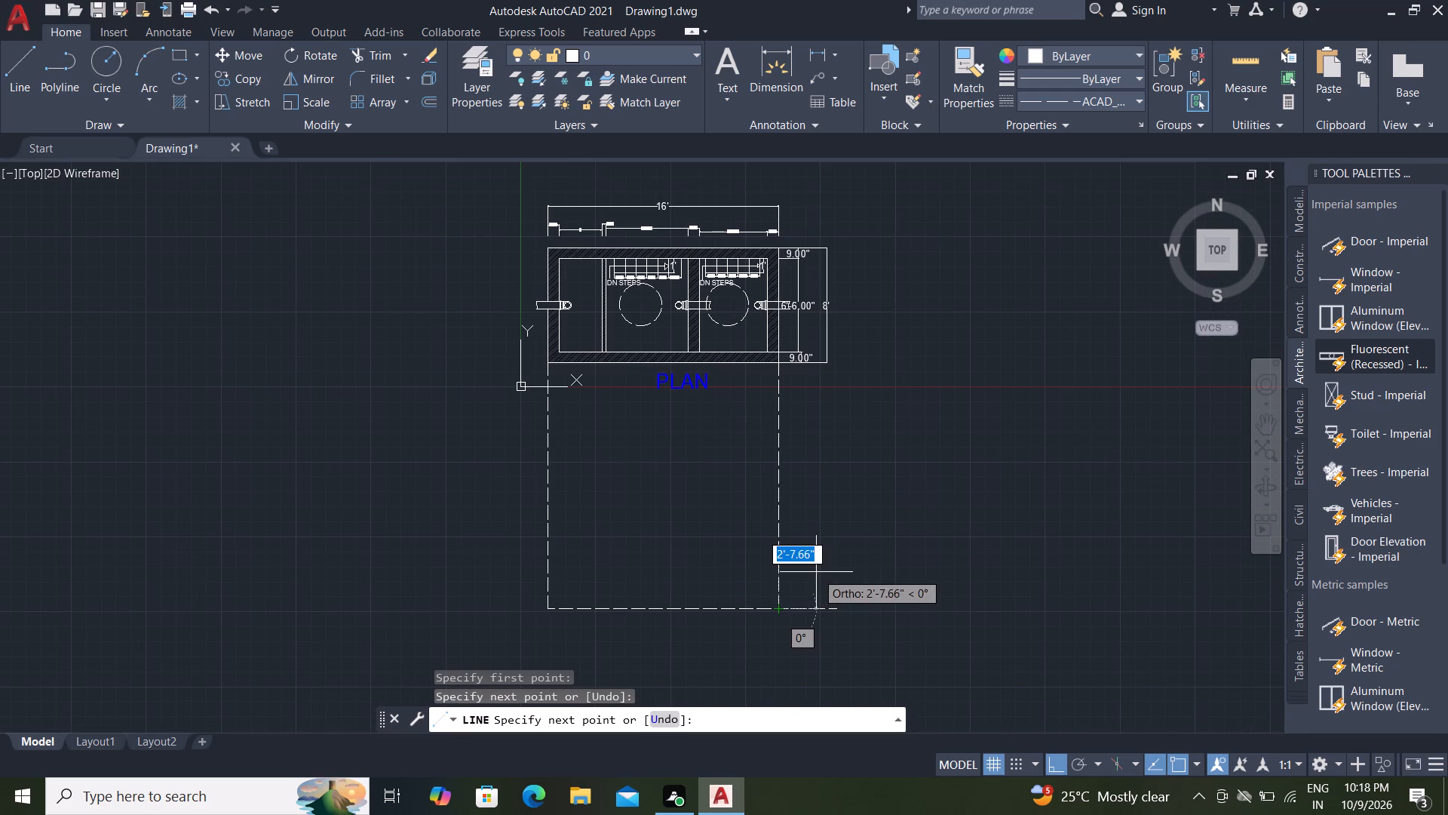
key(Escape)
Trim the part of the base line that extends beyond the right vertical line.
text(TR)
key(space)
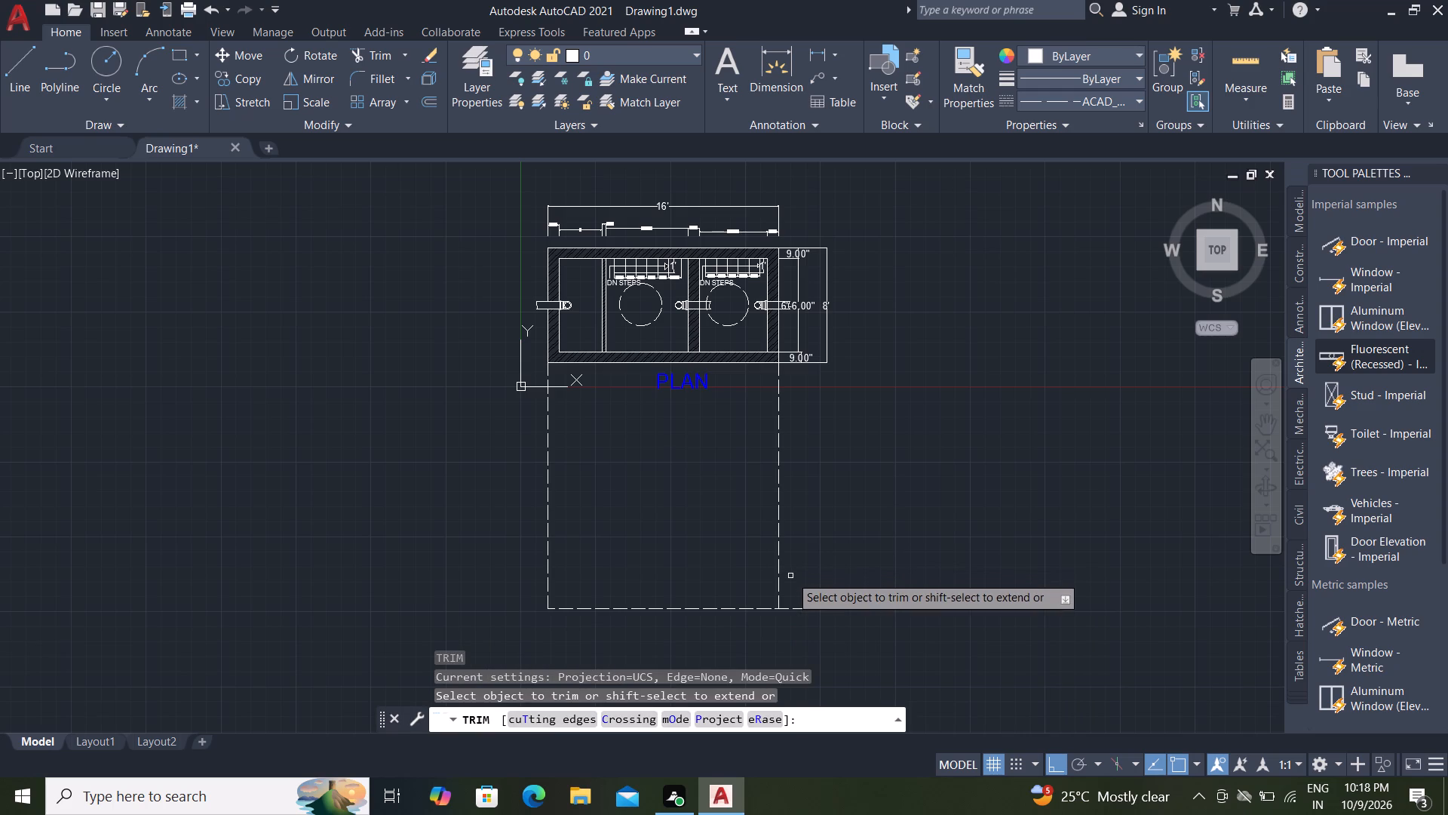
click(791, 577)
click(793, 620)
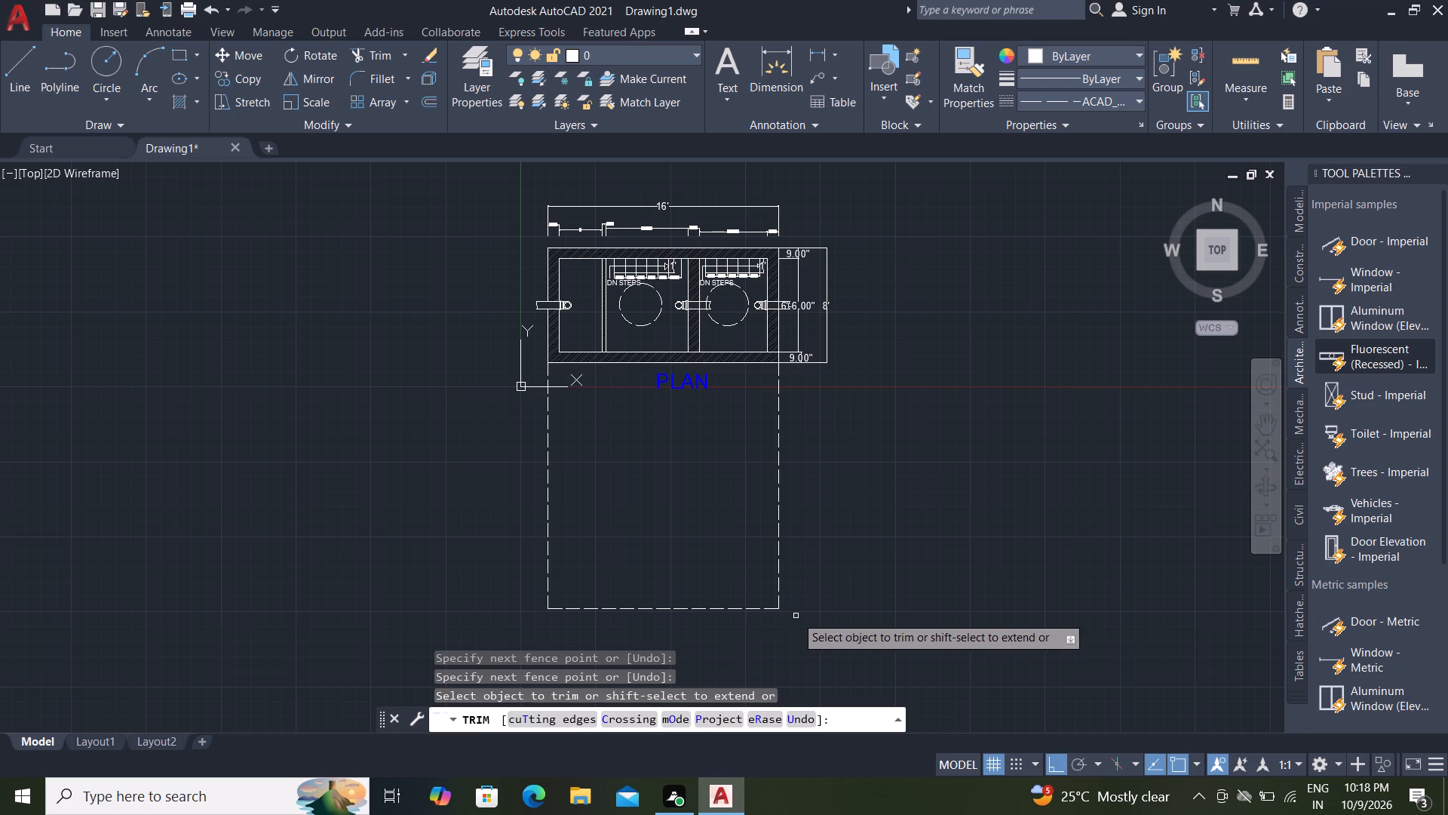
key(Escape)
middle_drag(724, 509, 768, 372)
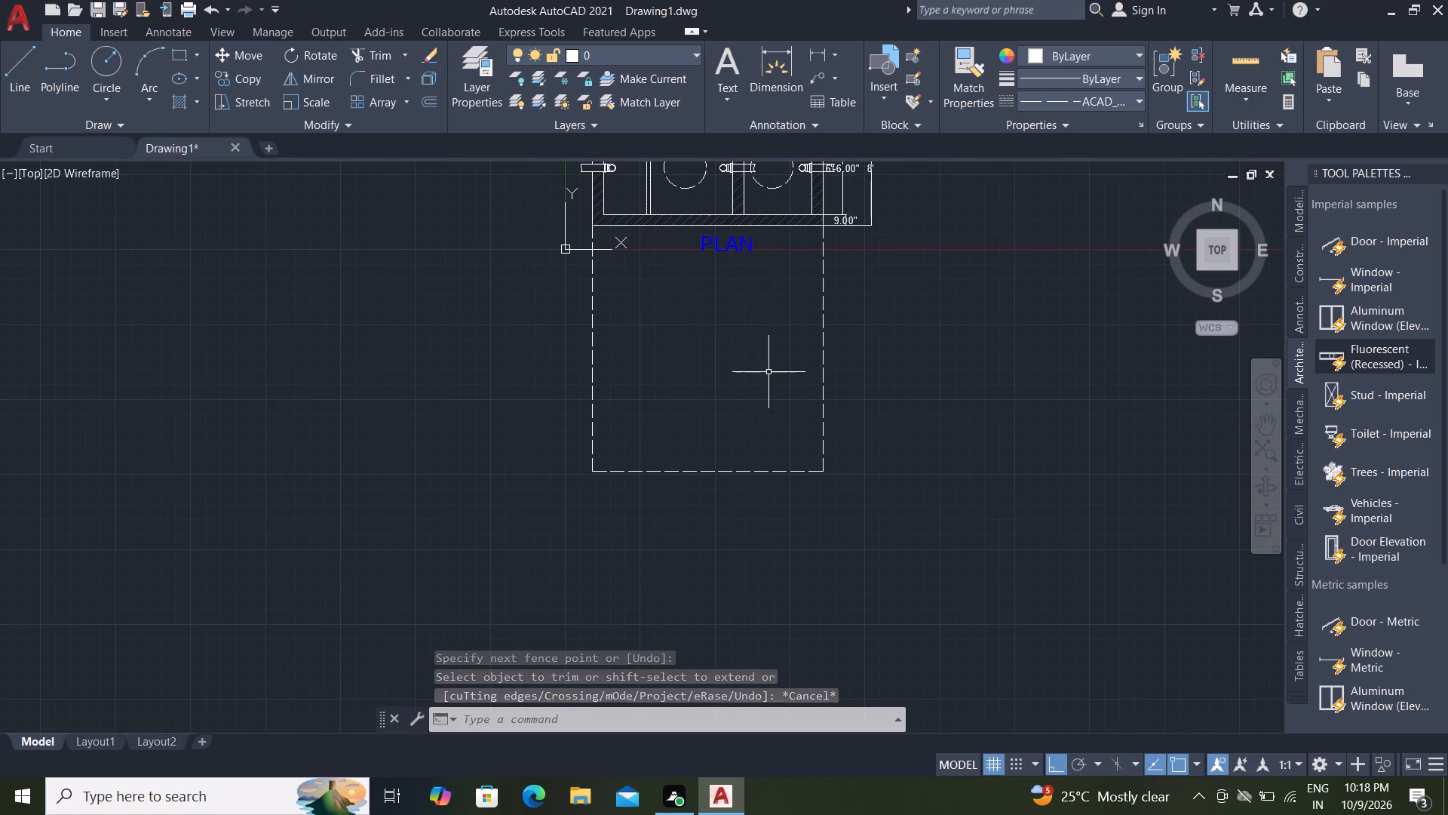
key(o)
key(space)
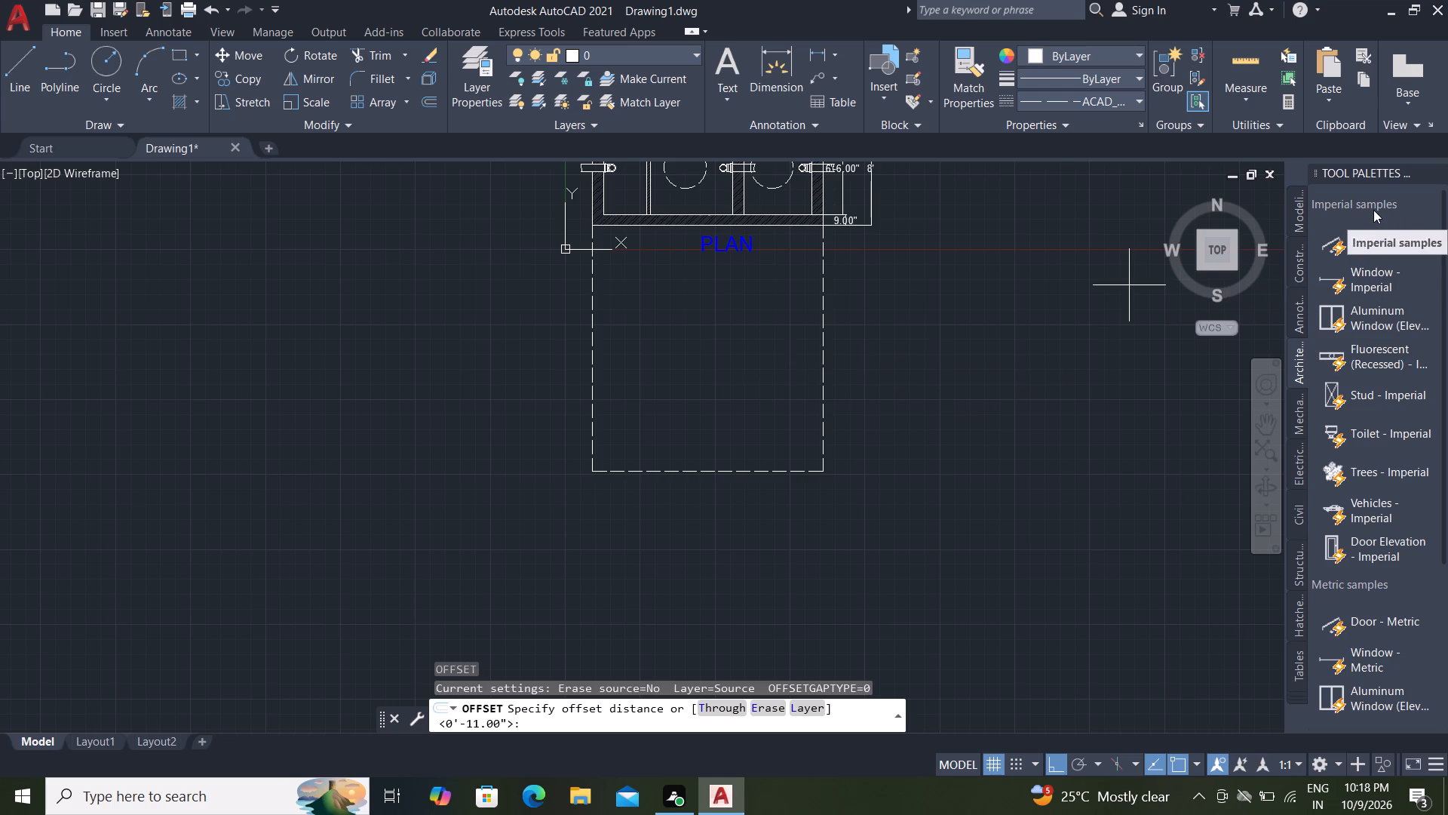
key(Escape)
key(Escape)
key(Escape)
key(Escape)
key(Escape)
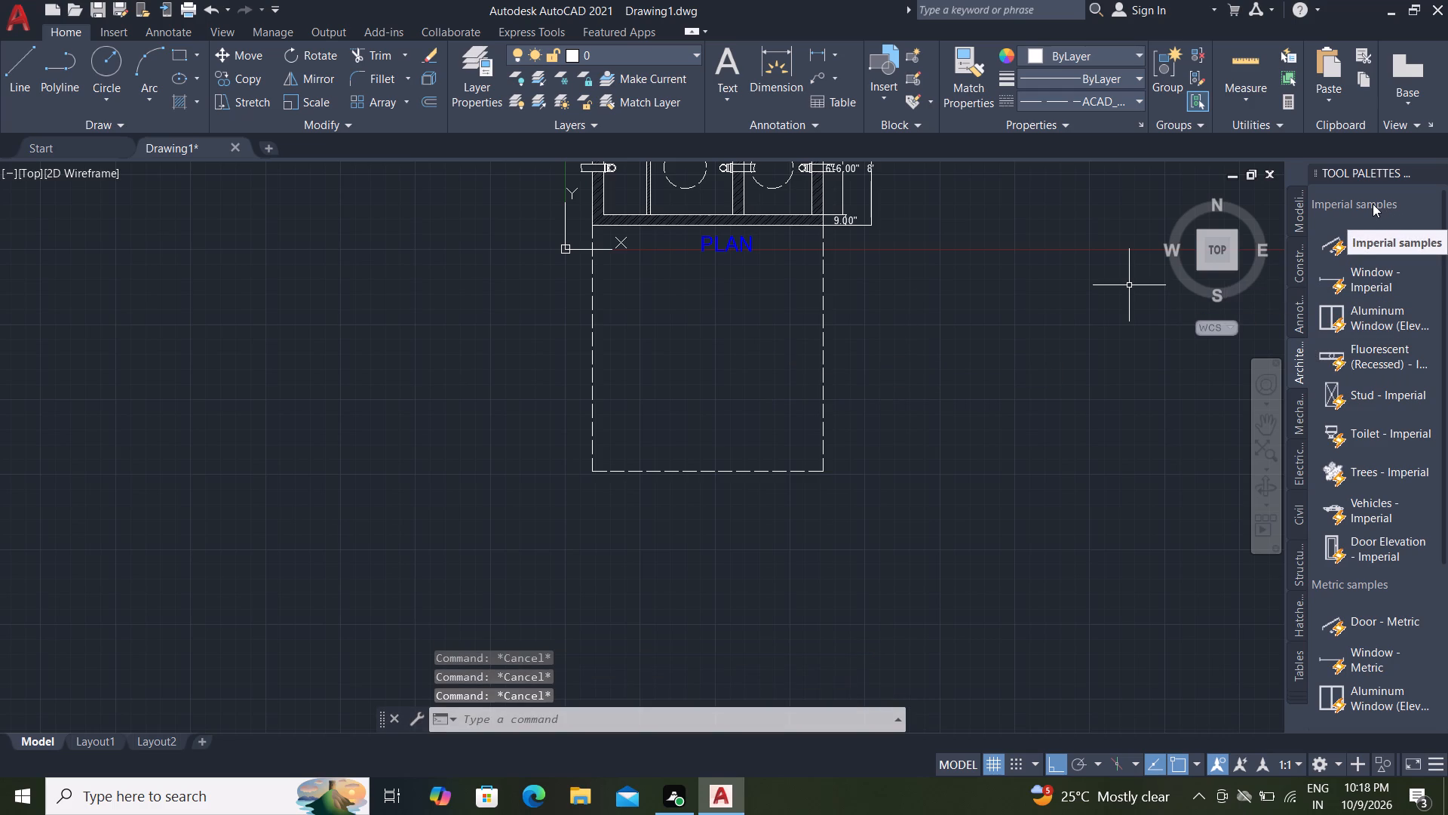
Offset the horizontal base line 6" upward.
text(O 6")
key(Return)
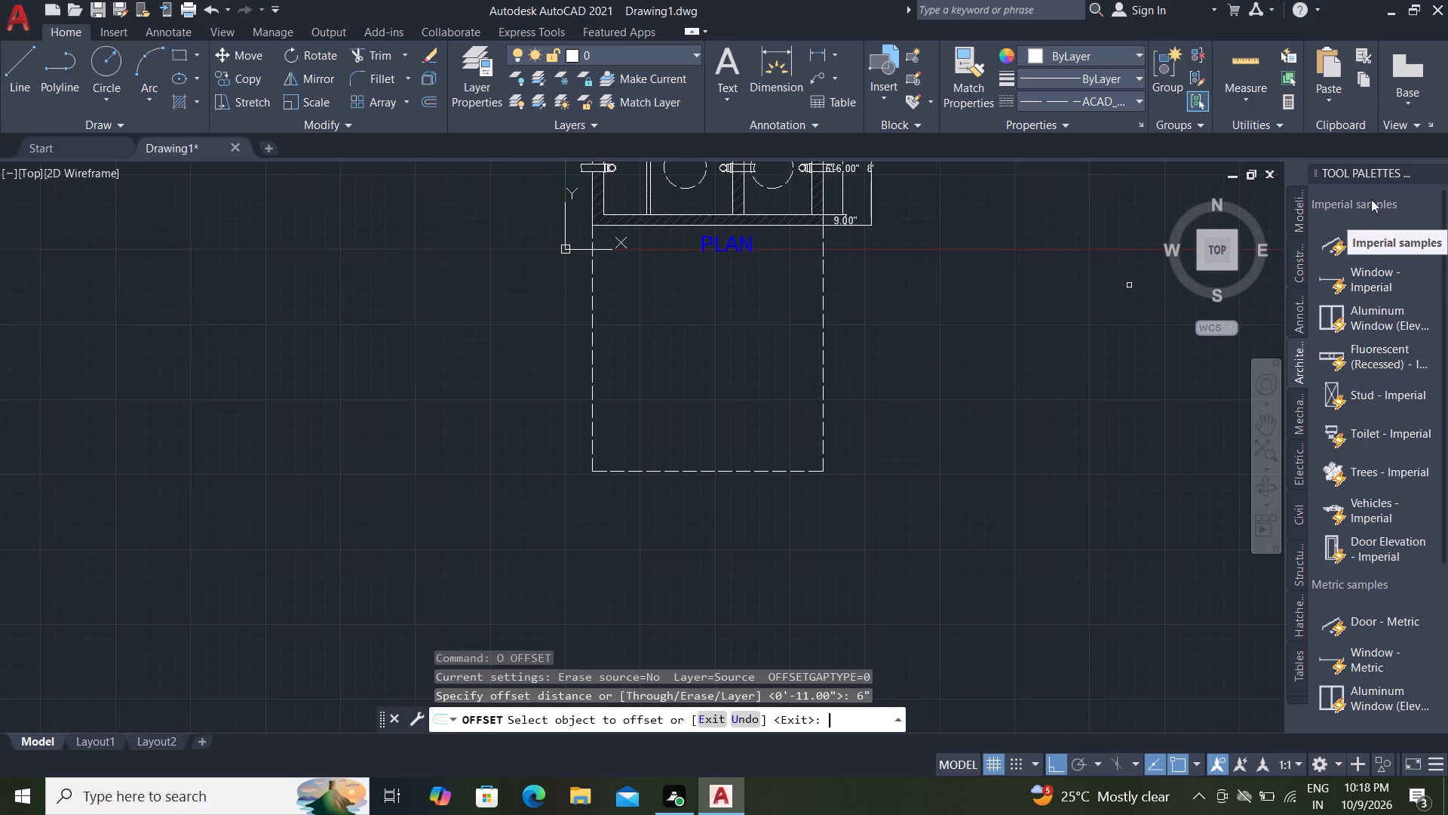
click(627, 470)
click(640, 401)
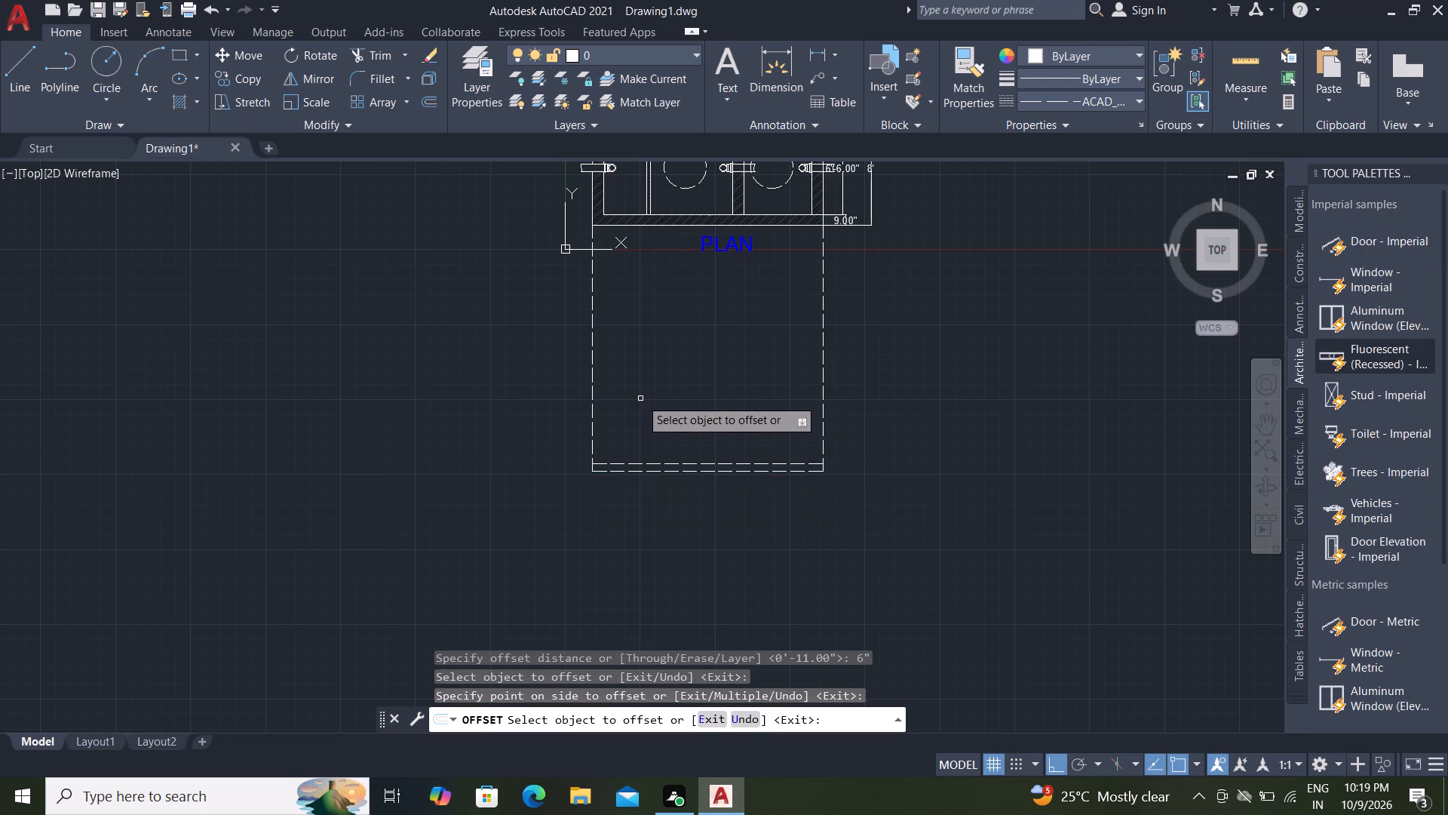
key(Escape)
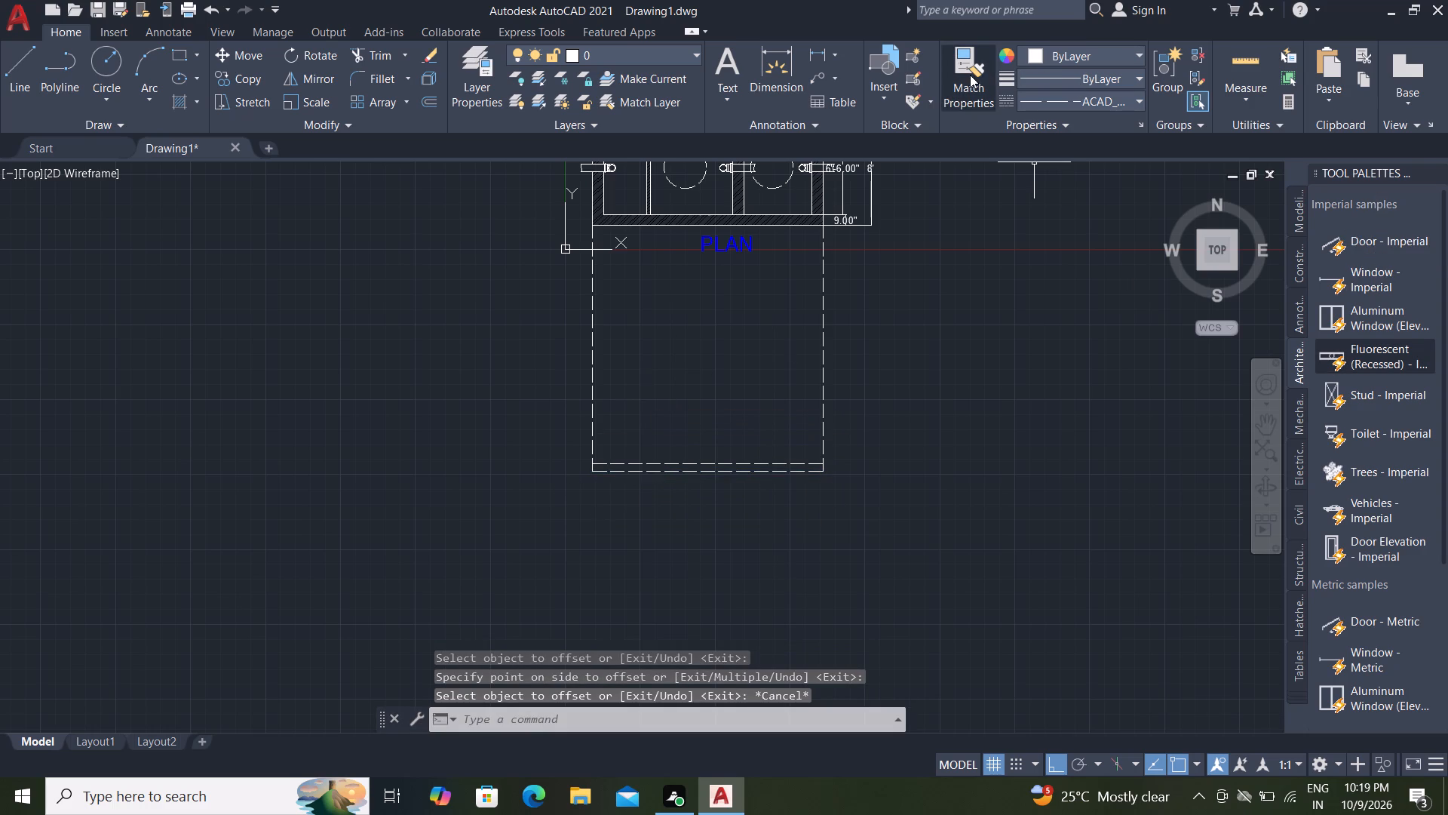
Match the properties of the plan's 8' overall dimension onto both vertical lines and both horizontal base lines below the plan.
click(969, 75)
click(870, 208)
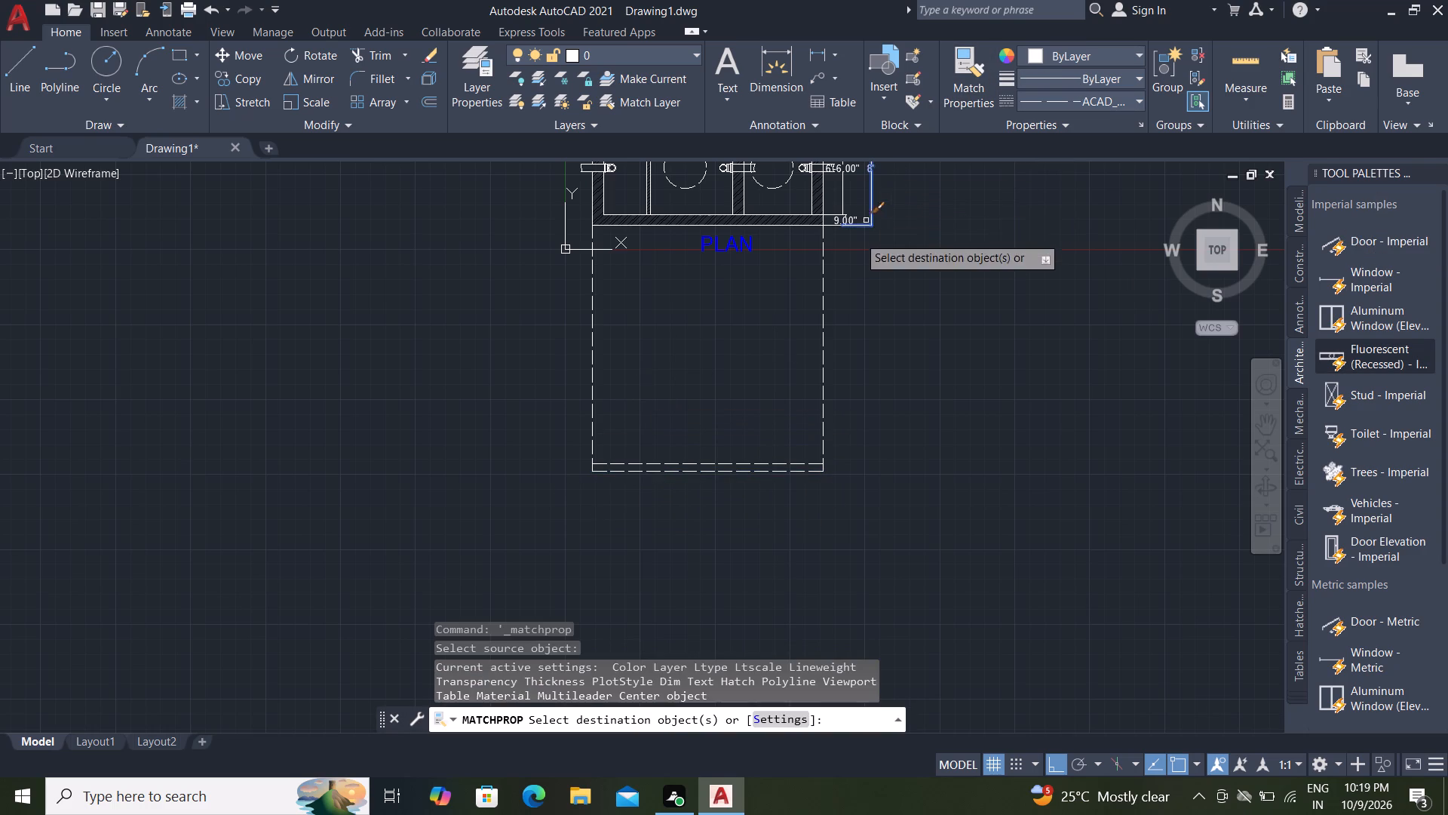
click(821, 291)
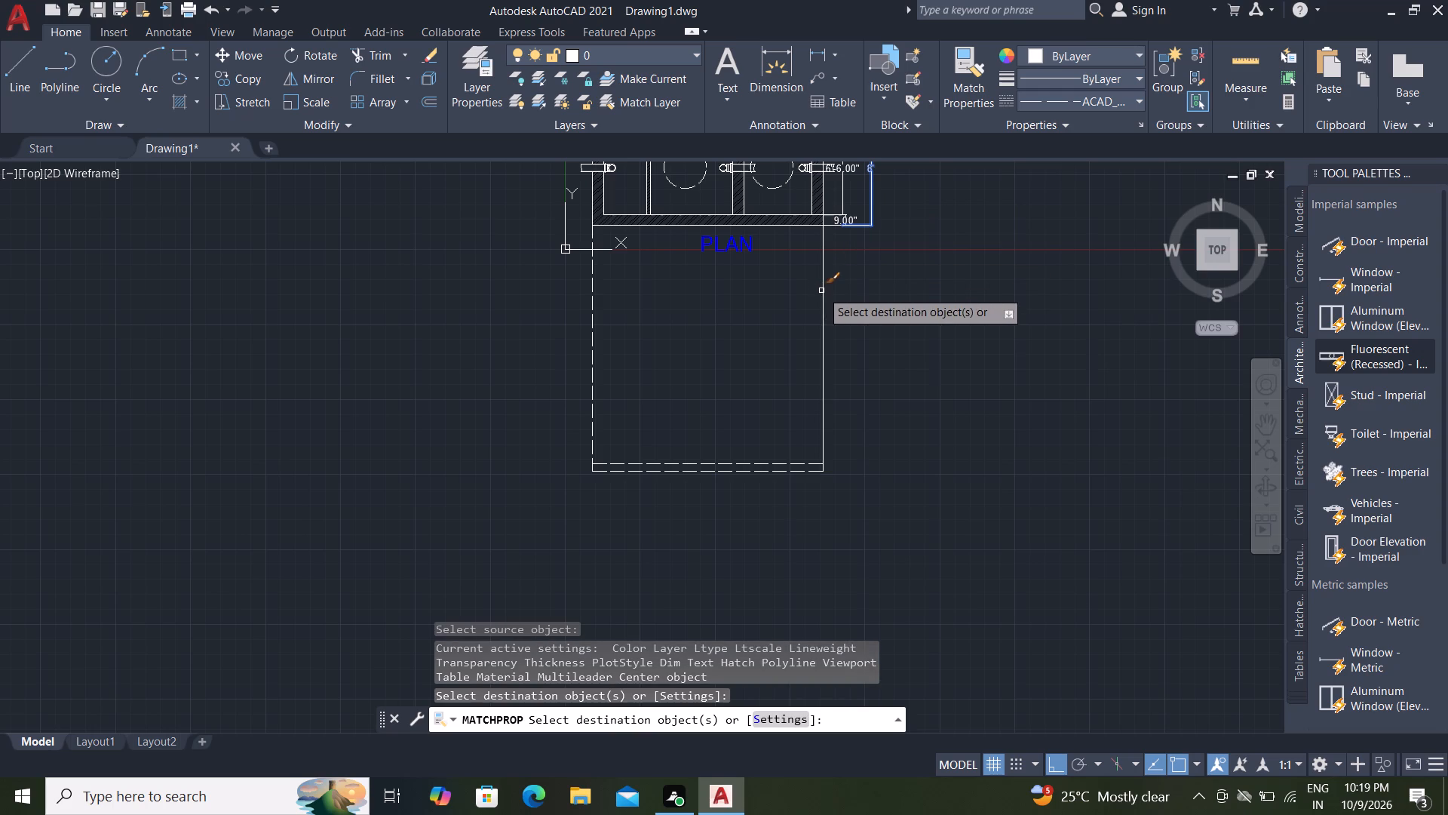
click(739, 467)
click(738, 471)
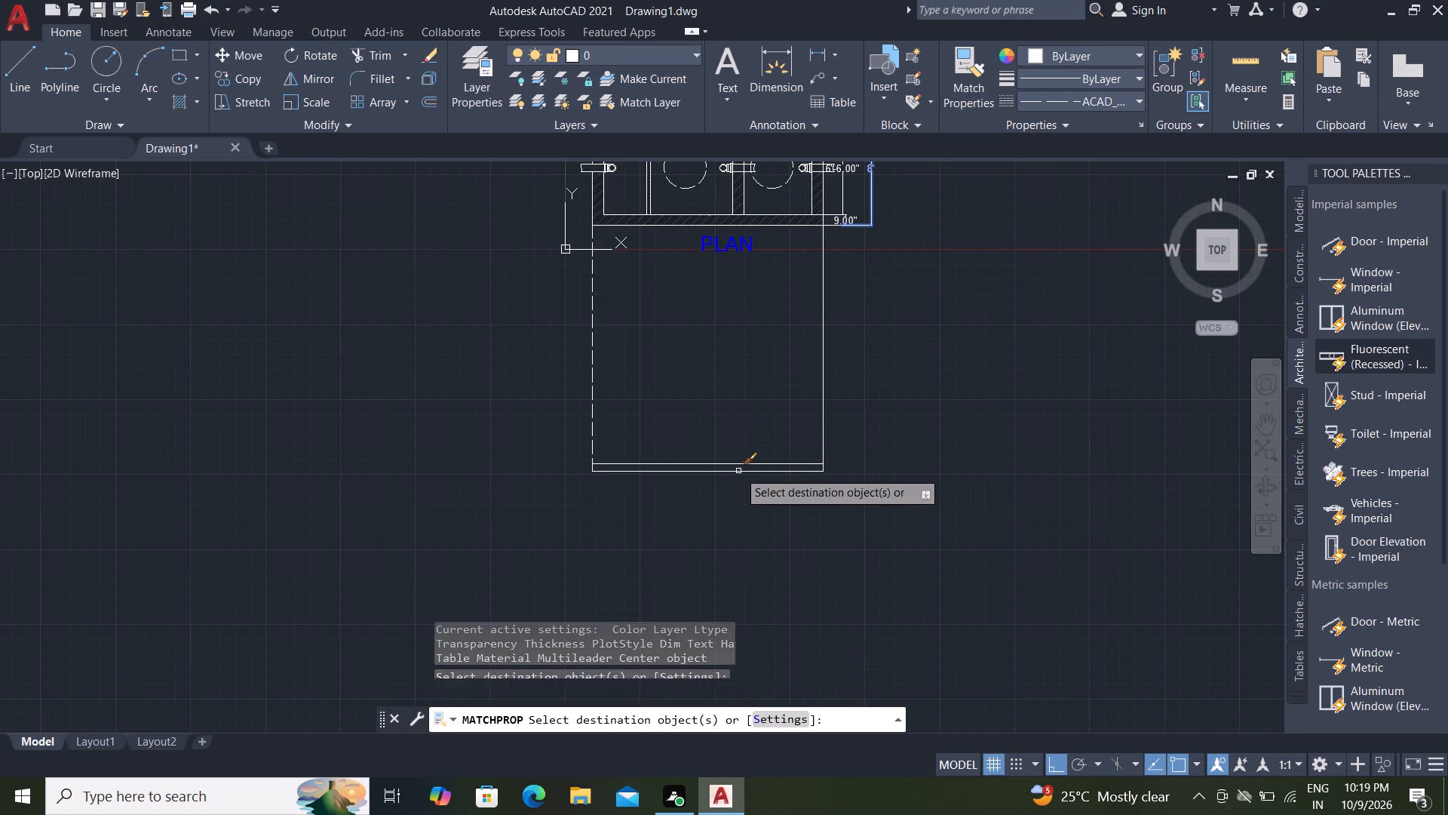
click(591, 431)
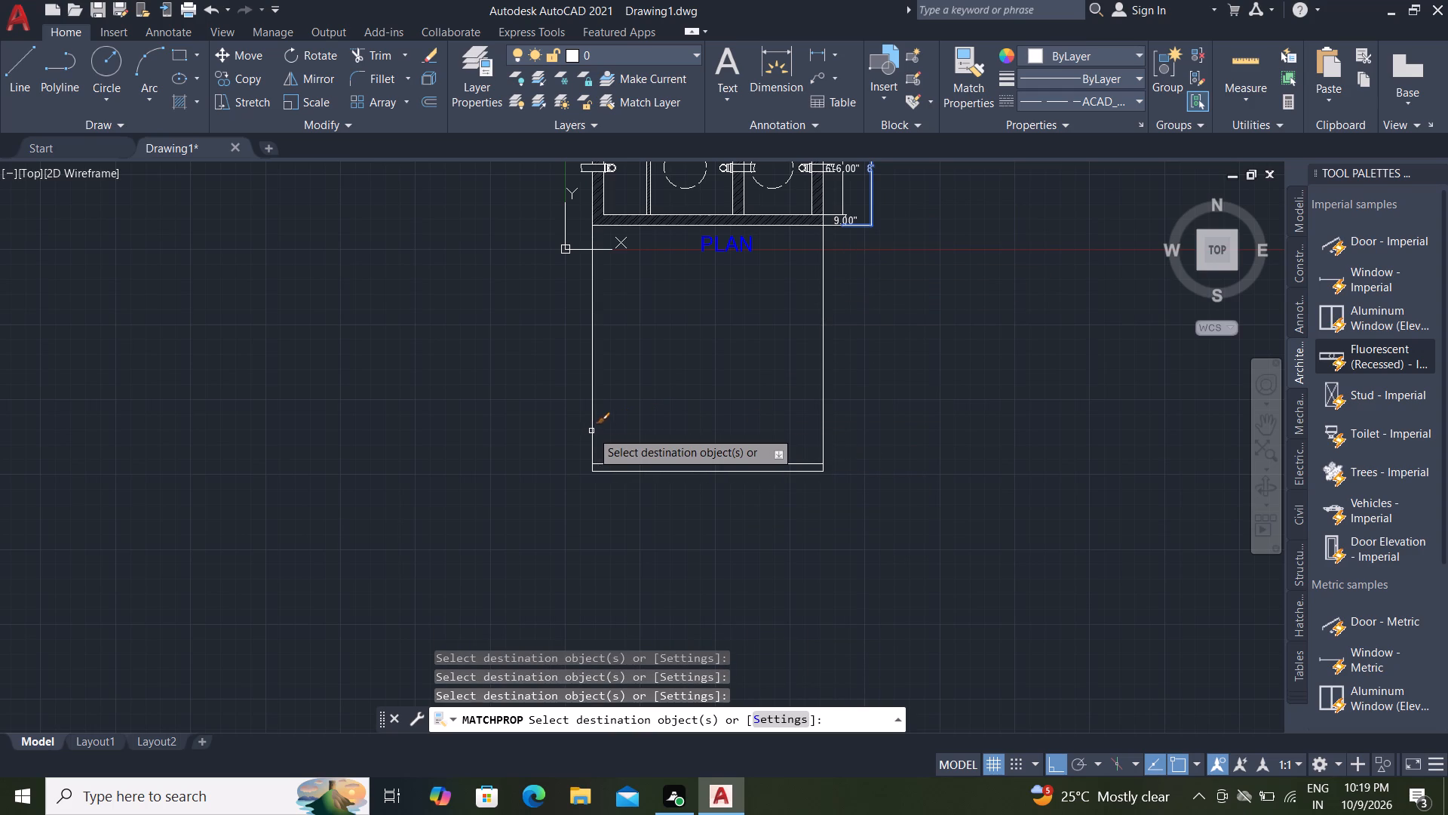
key(Escape)
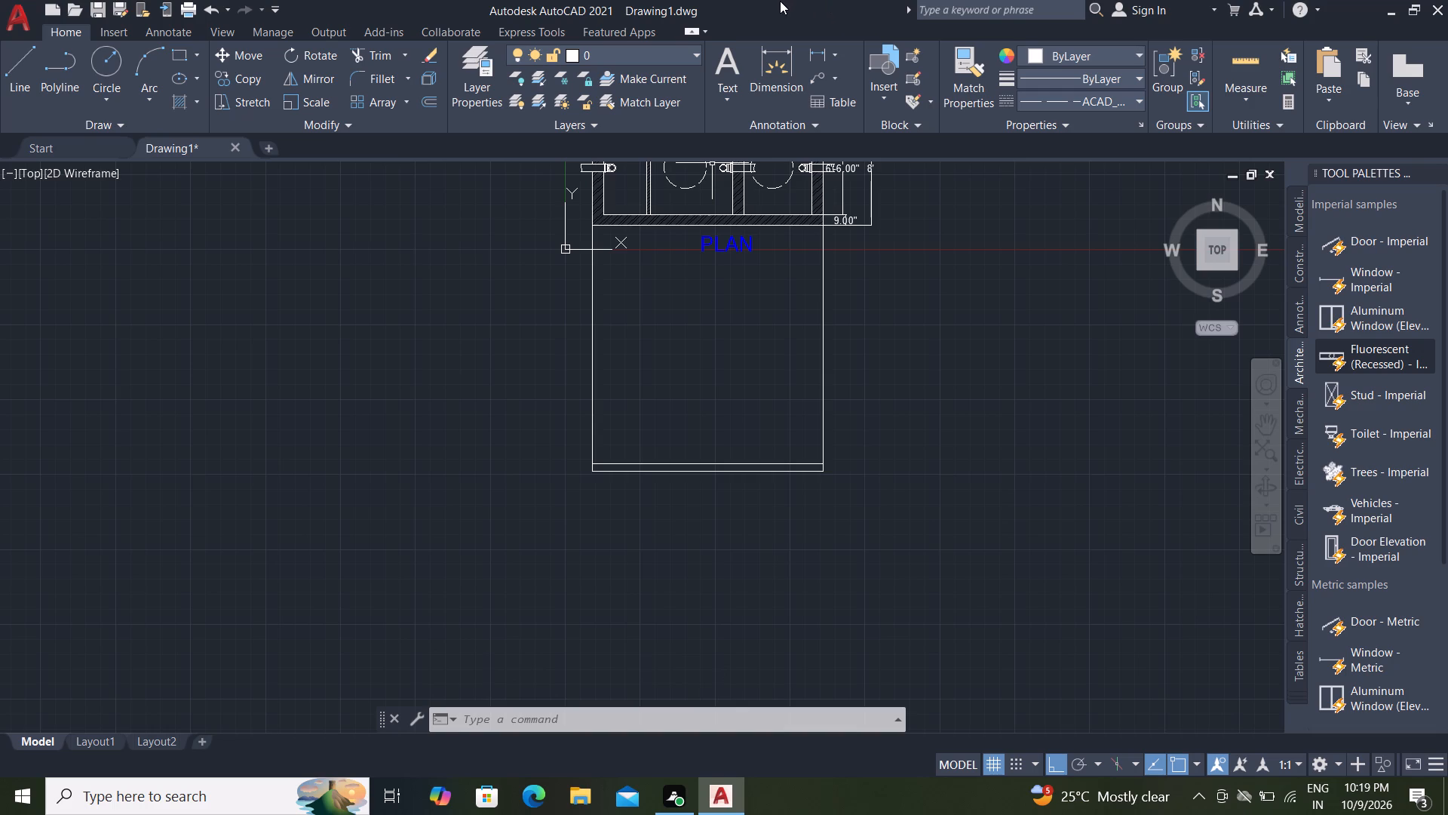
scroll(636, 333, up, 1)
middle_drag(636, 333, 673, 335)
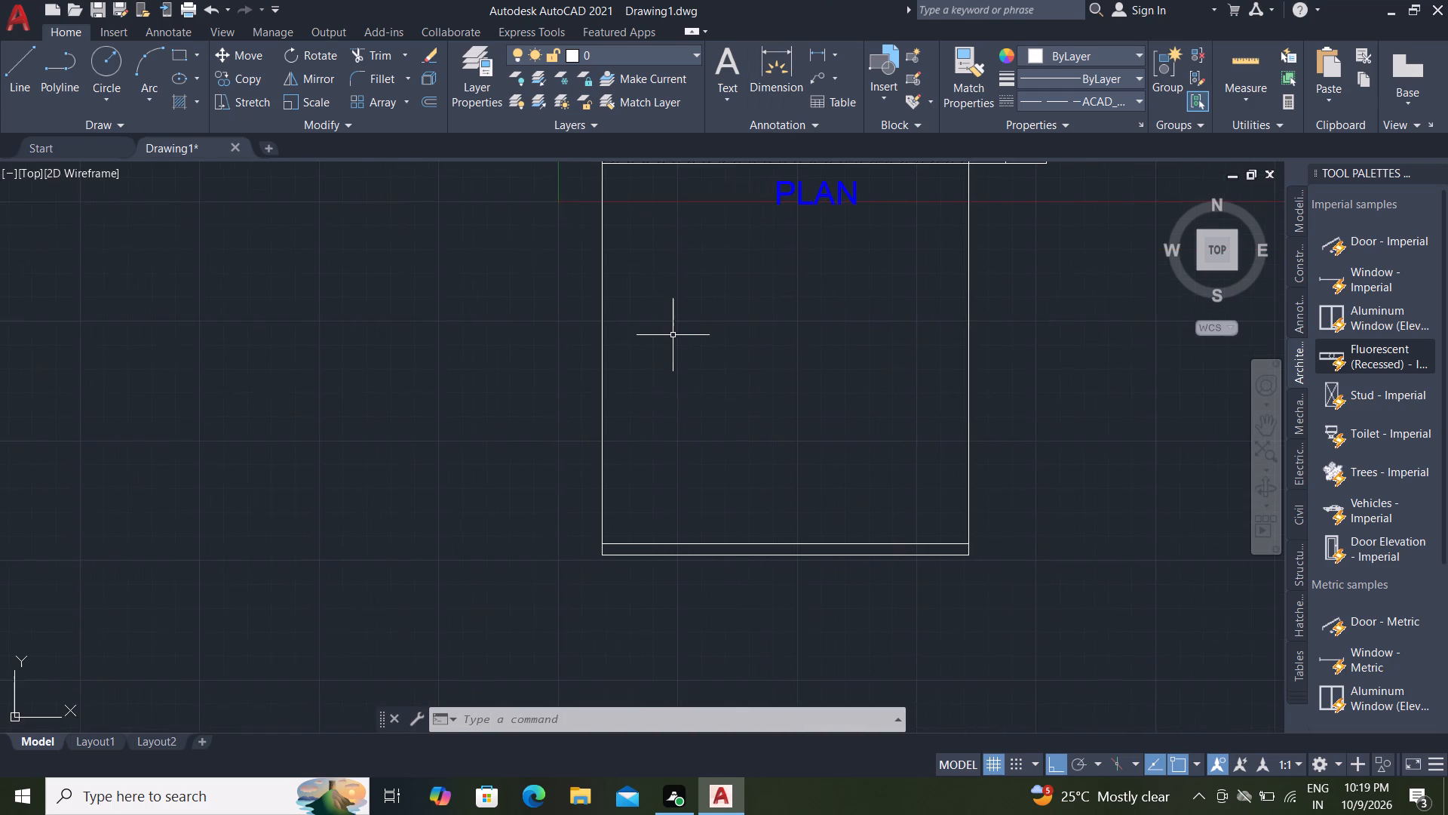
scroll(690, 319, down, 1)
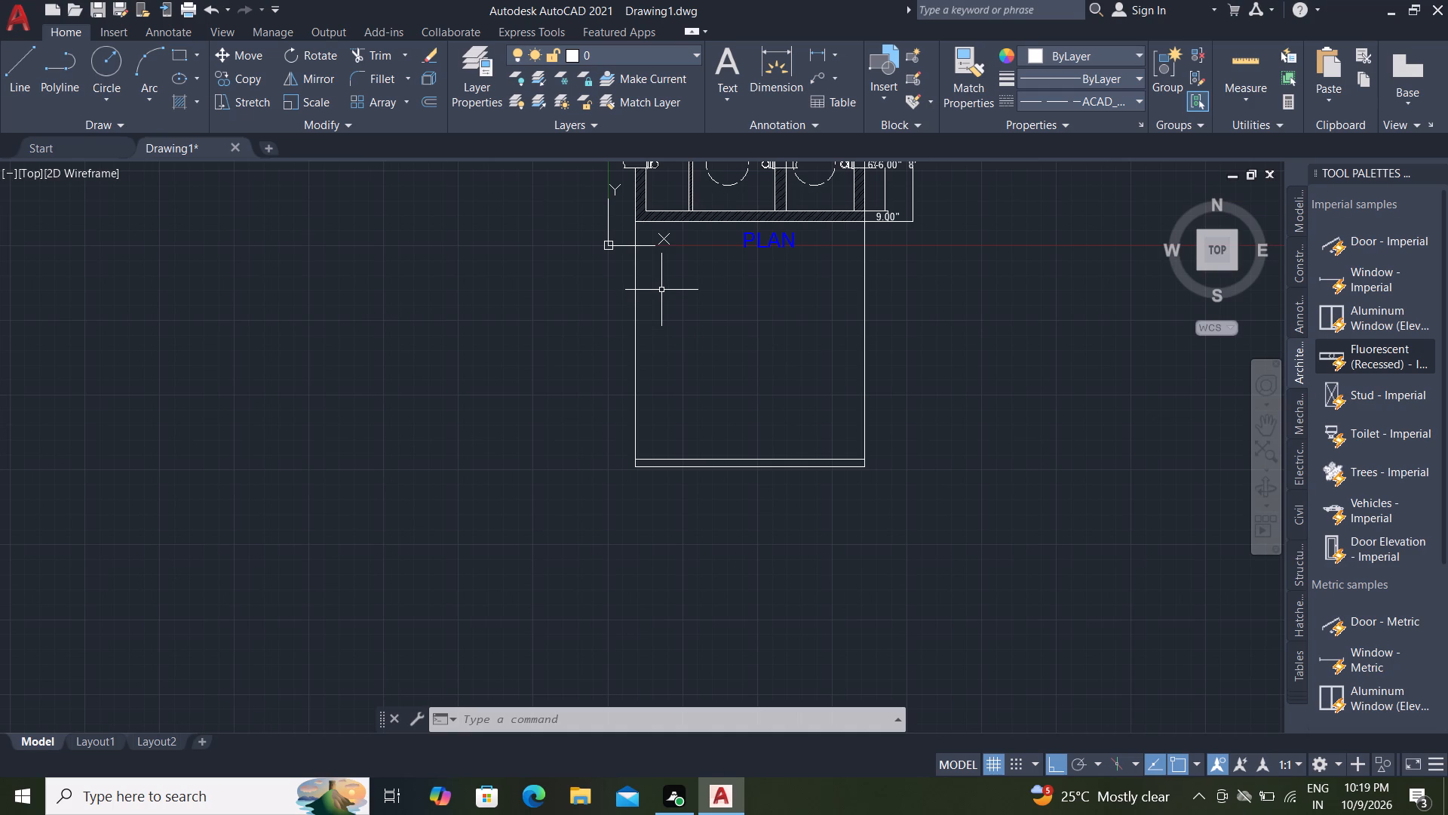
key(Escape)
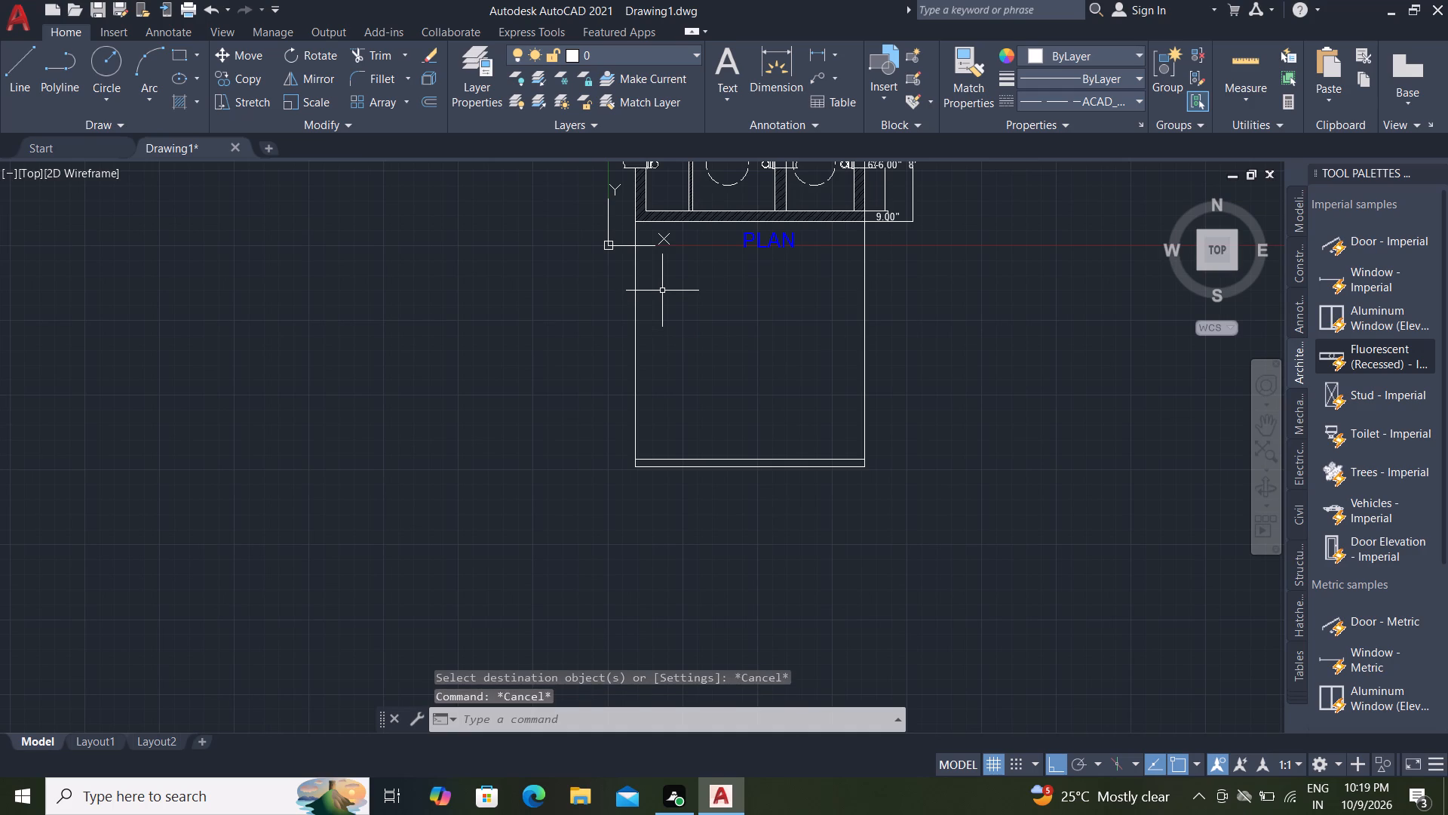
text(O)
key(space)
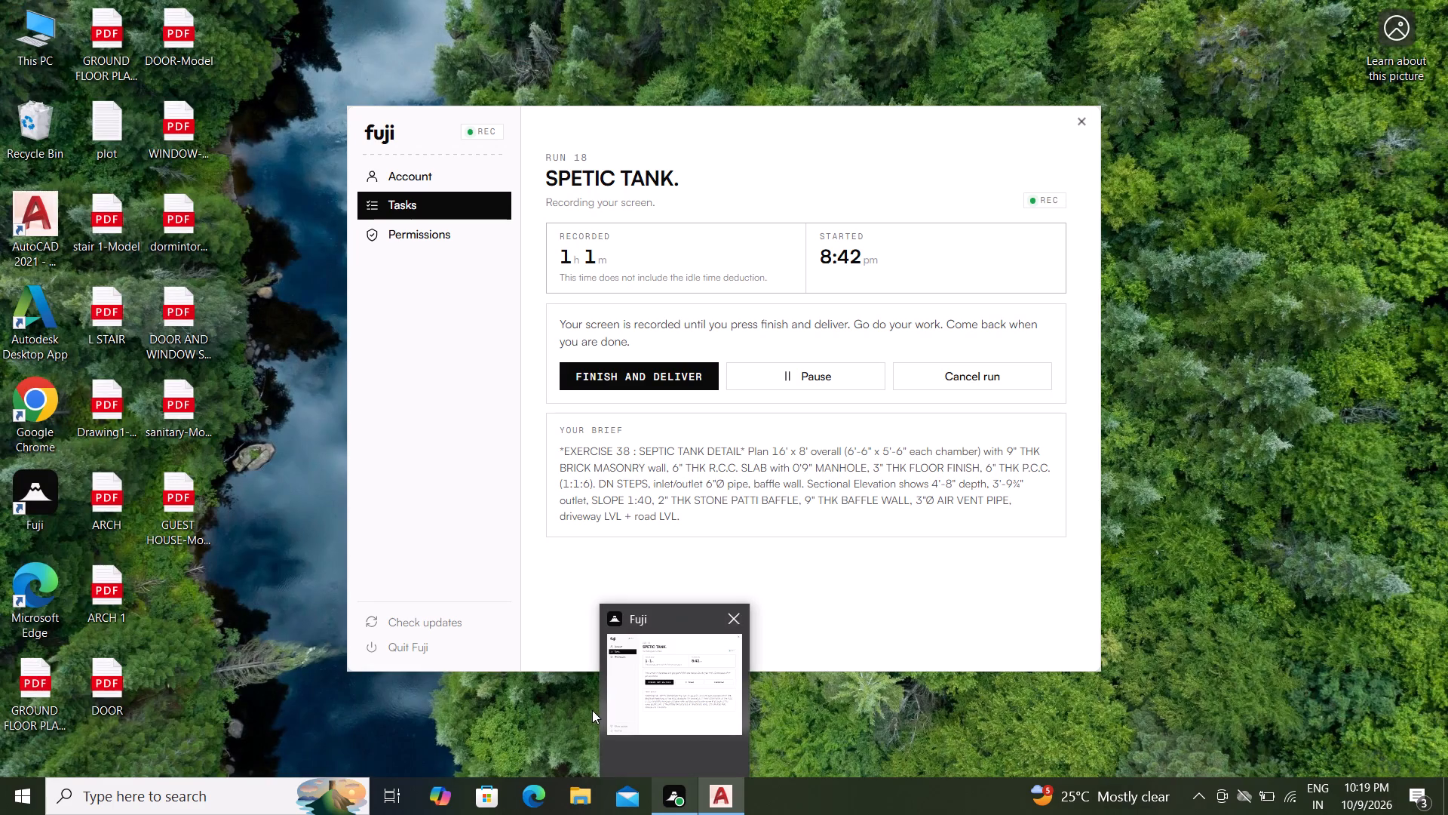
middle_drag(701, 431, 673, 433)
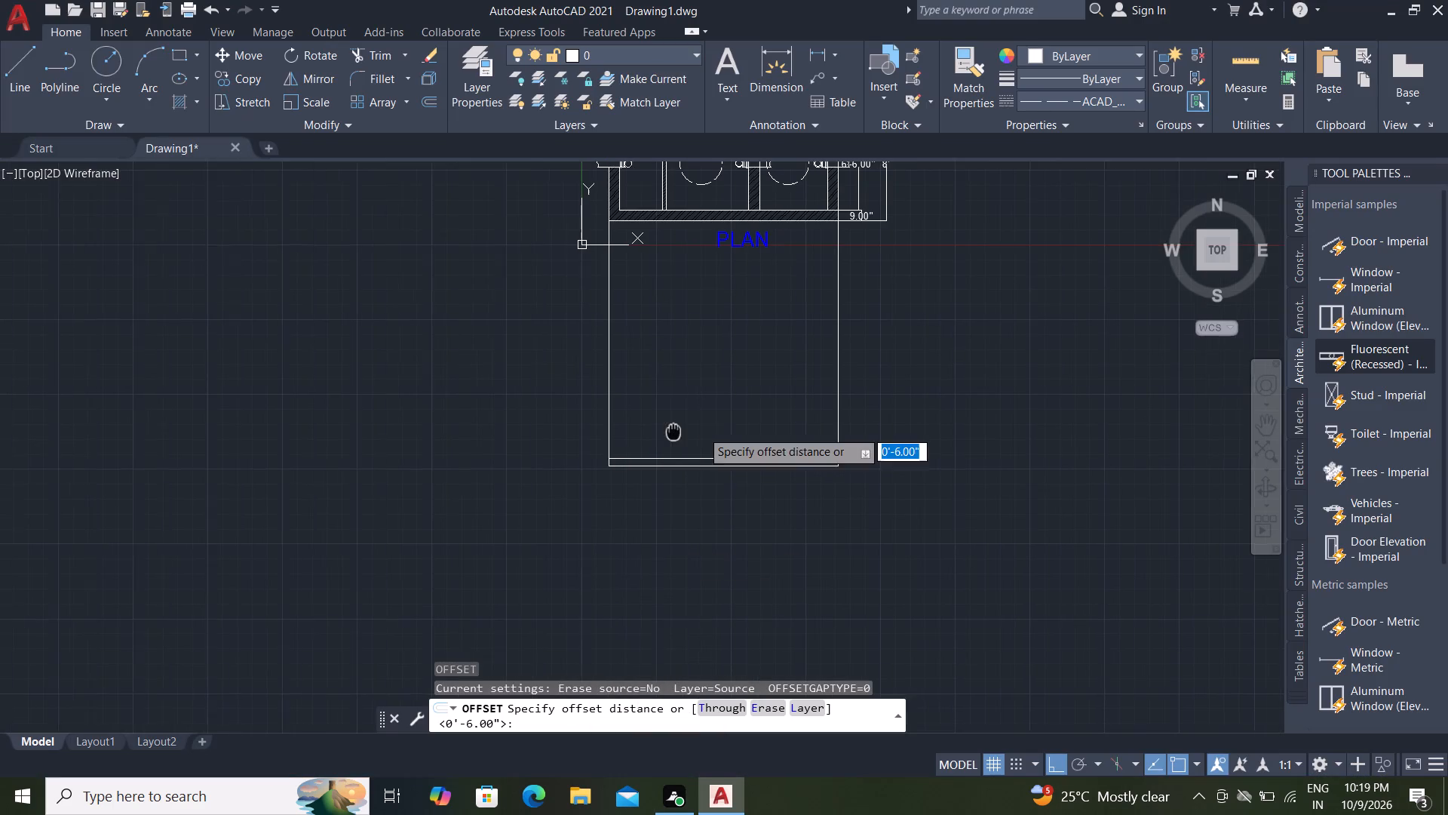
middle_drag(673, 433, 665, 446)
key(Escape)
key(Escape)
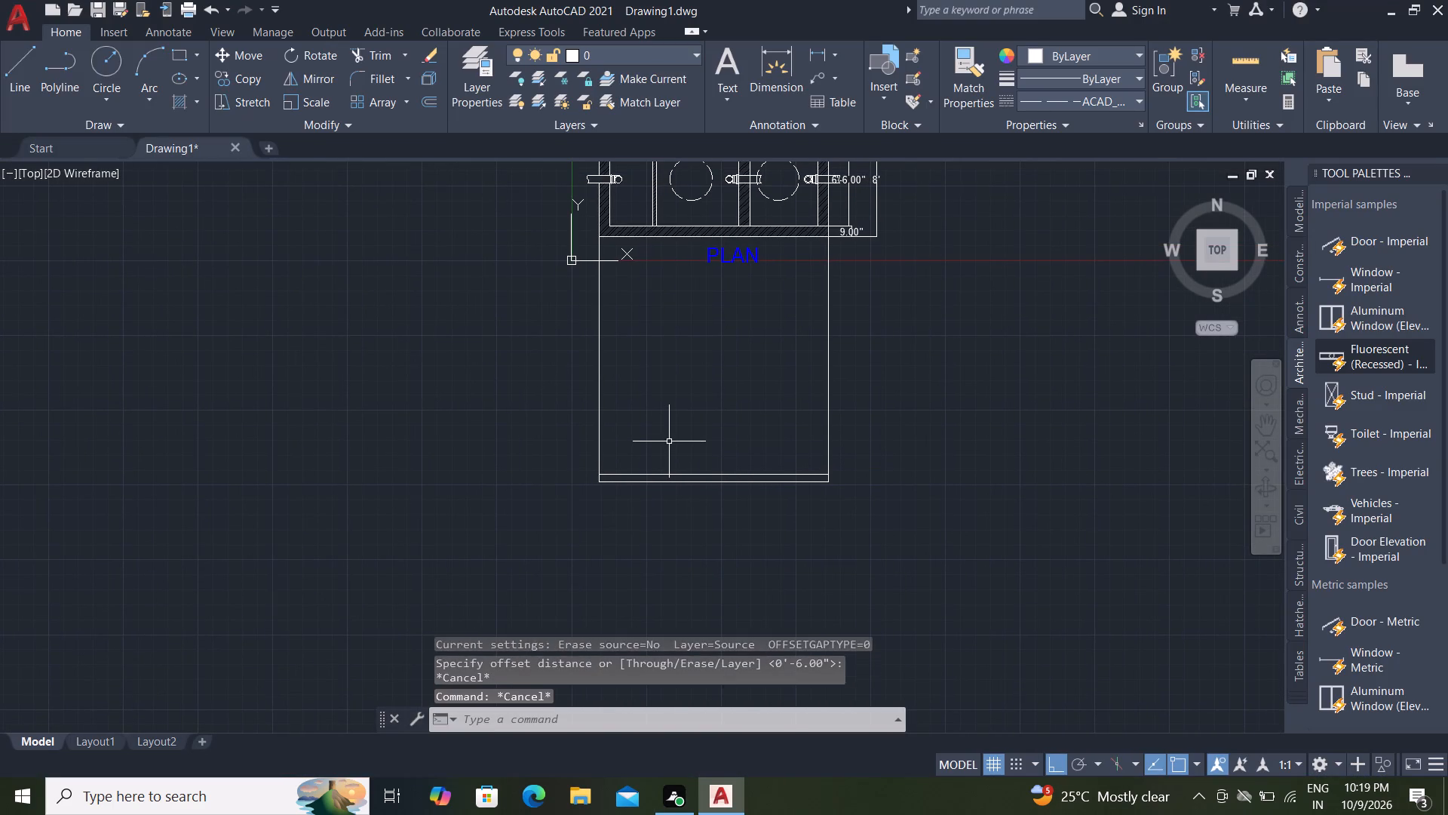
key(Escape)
Offset both outer vertical lines of the section below the plan 9" inward.
key(o)
key(space)
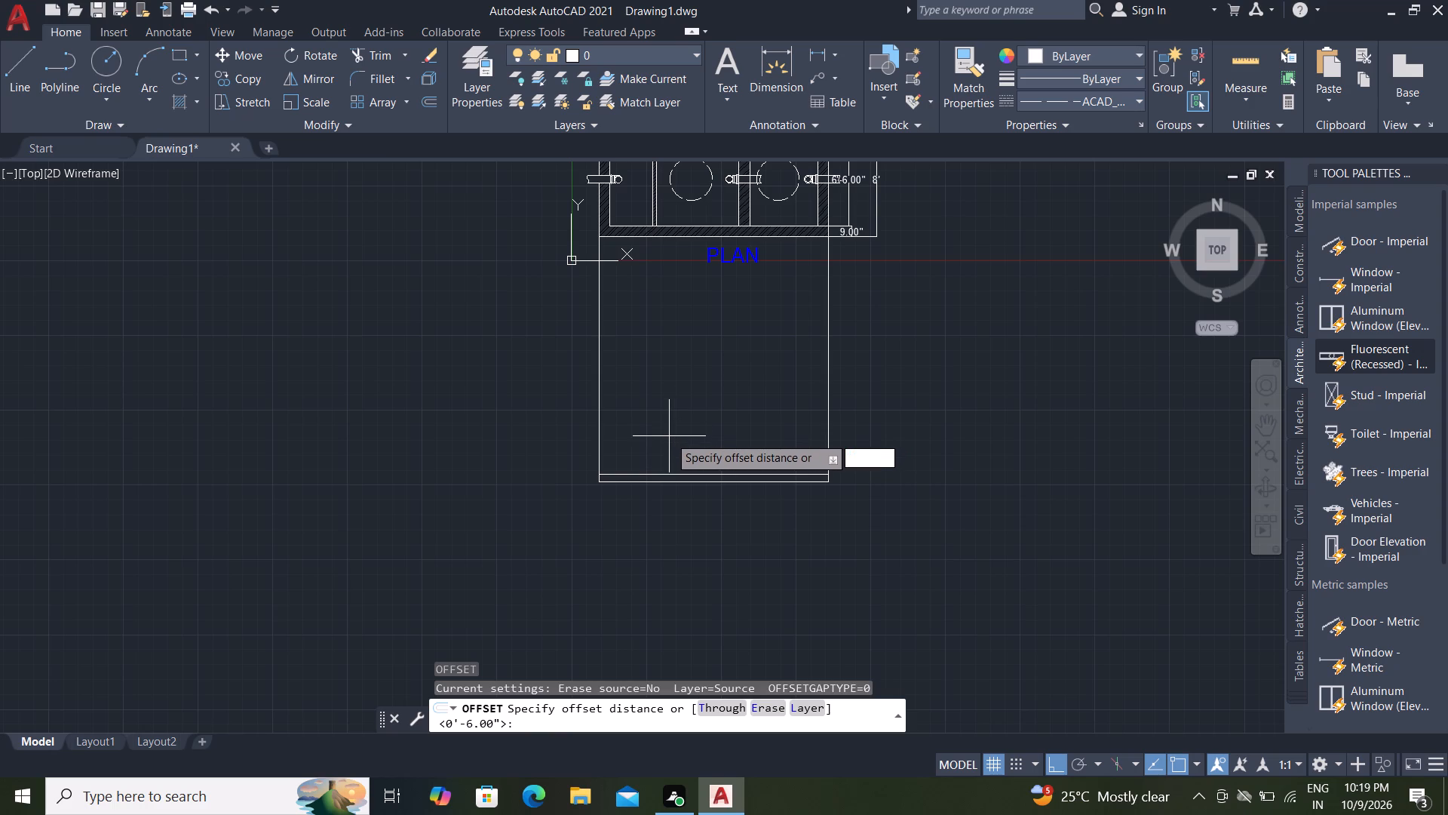
key(9)
key(shift+quotedbl)
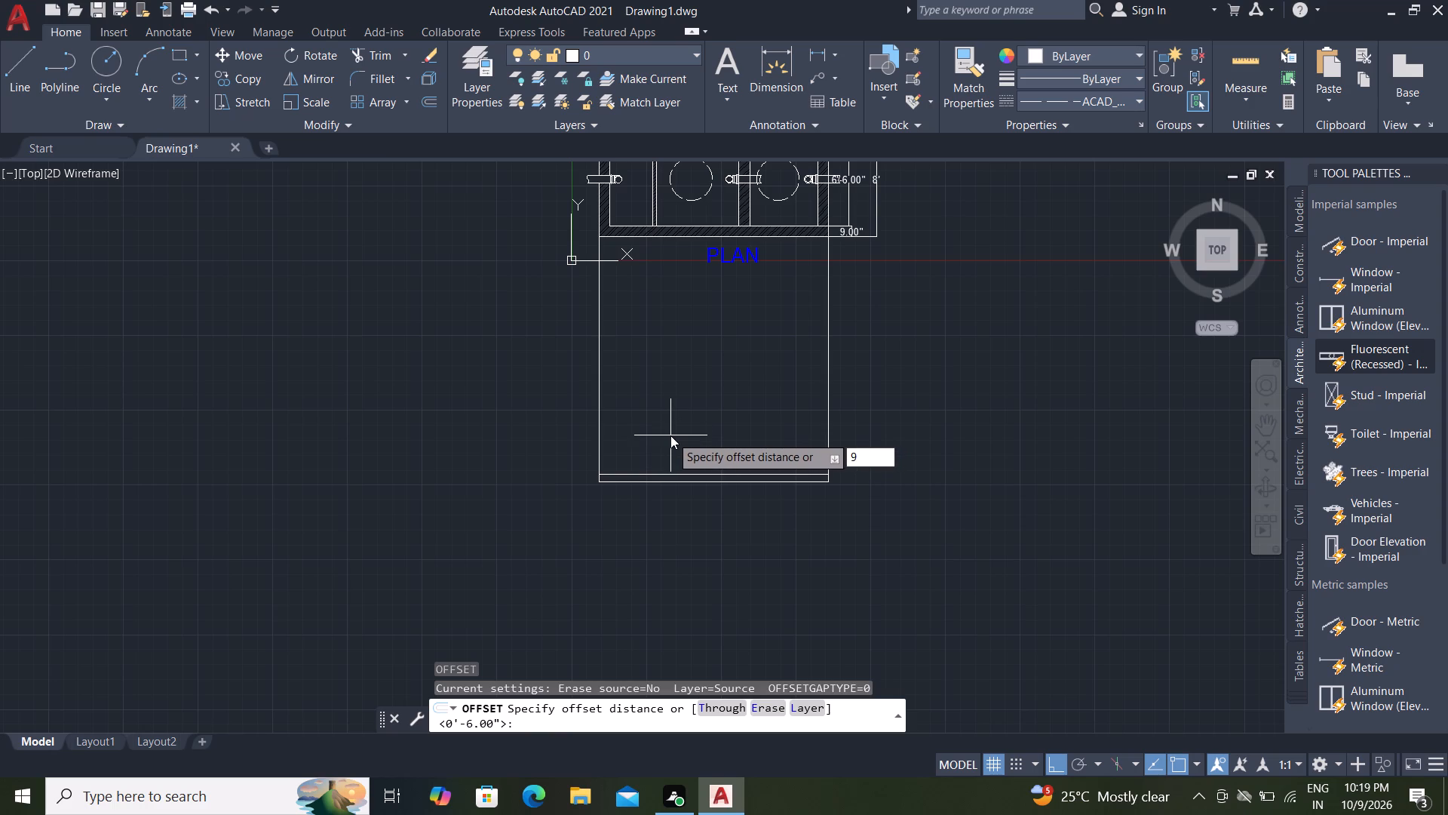
key(Return)
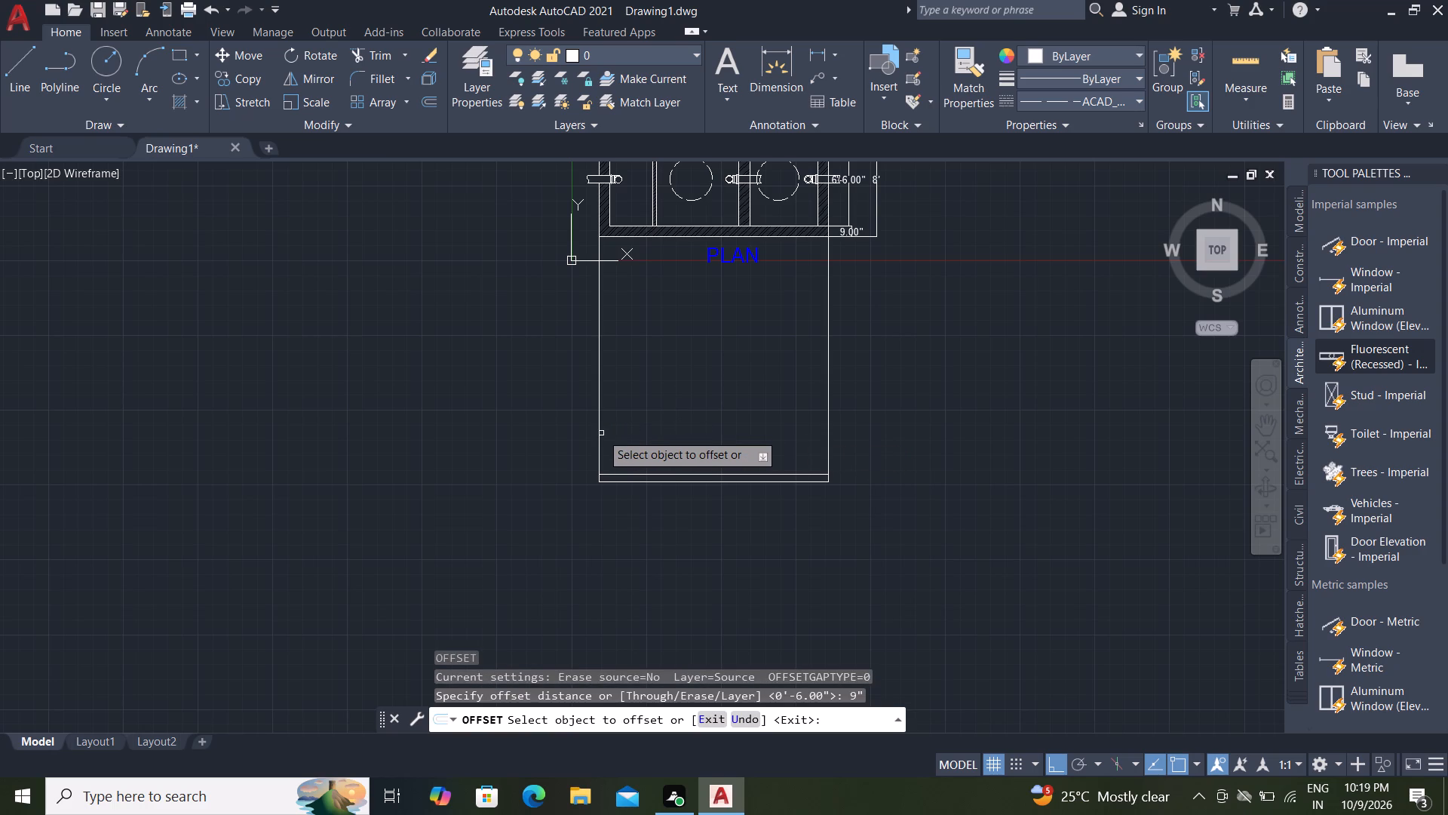
click(601, 433)
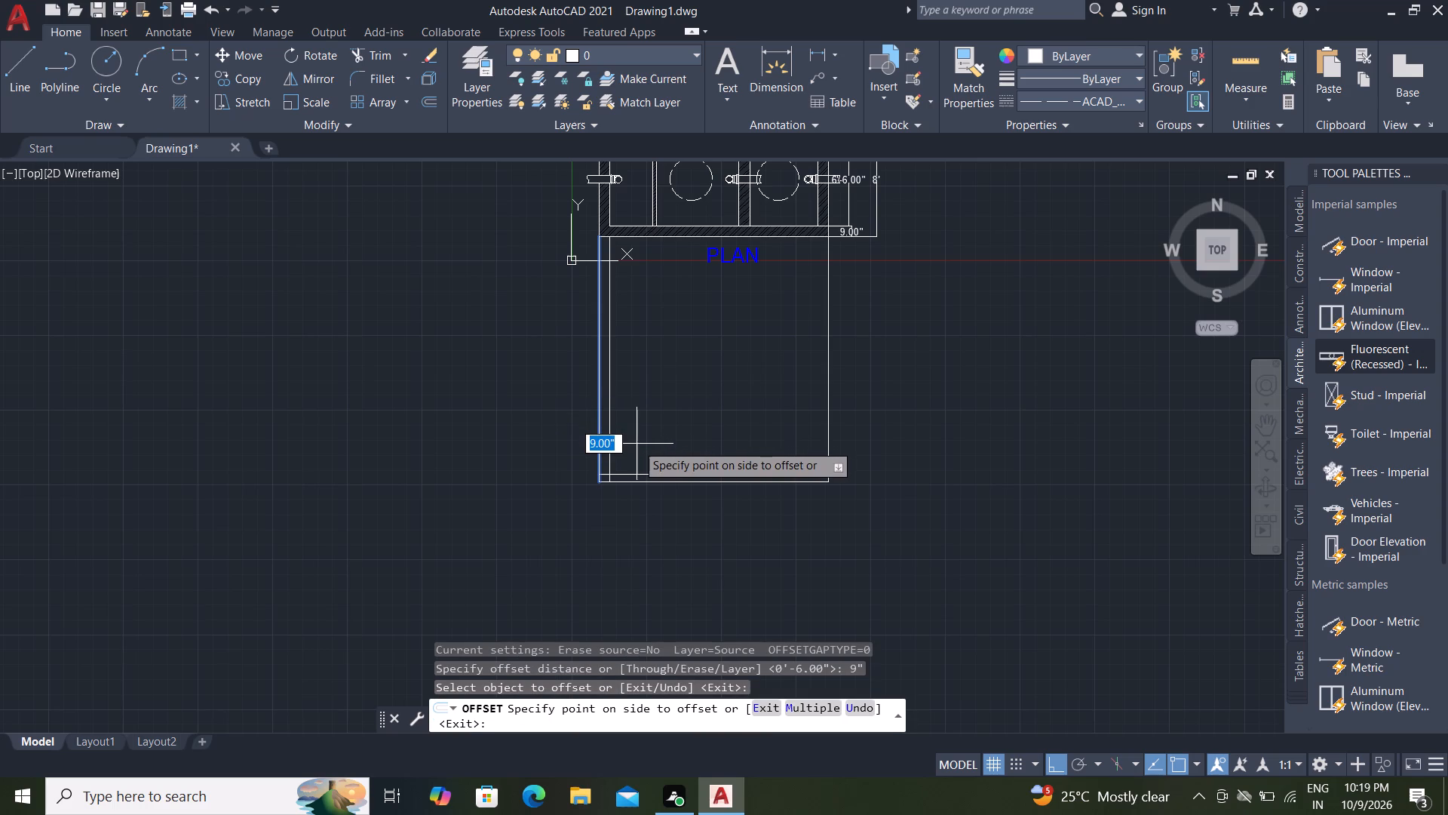
click(637, 444)
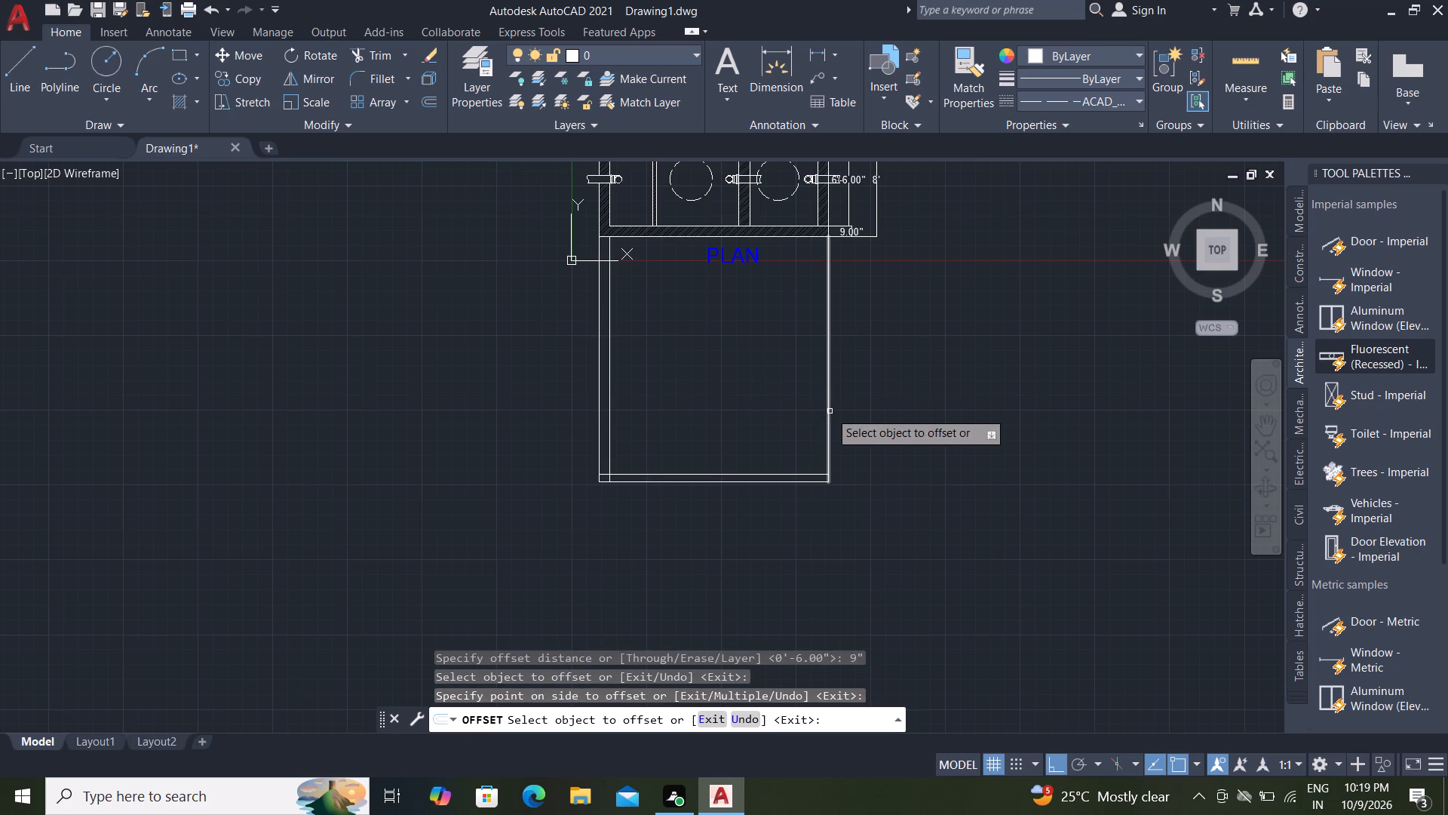
click(827, 411)
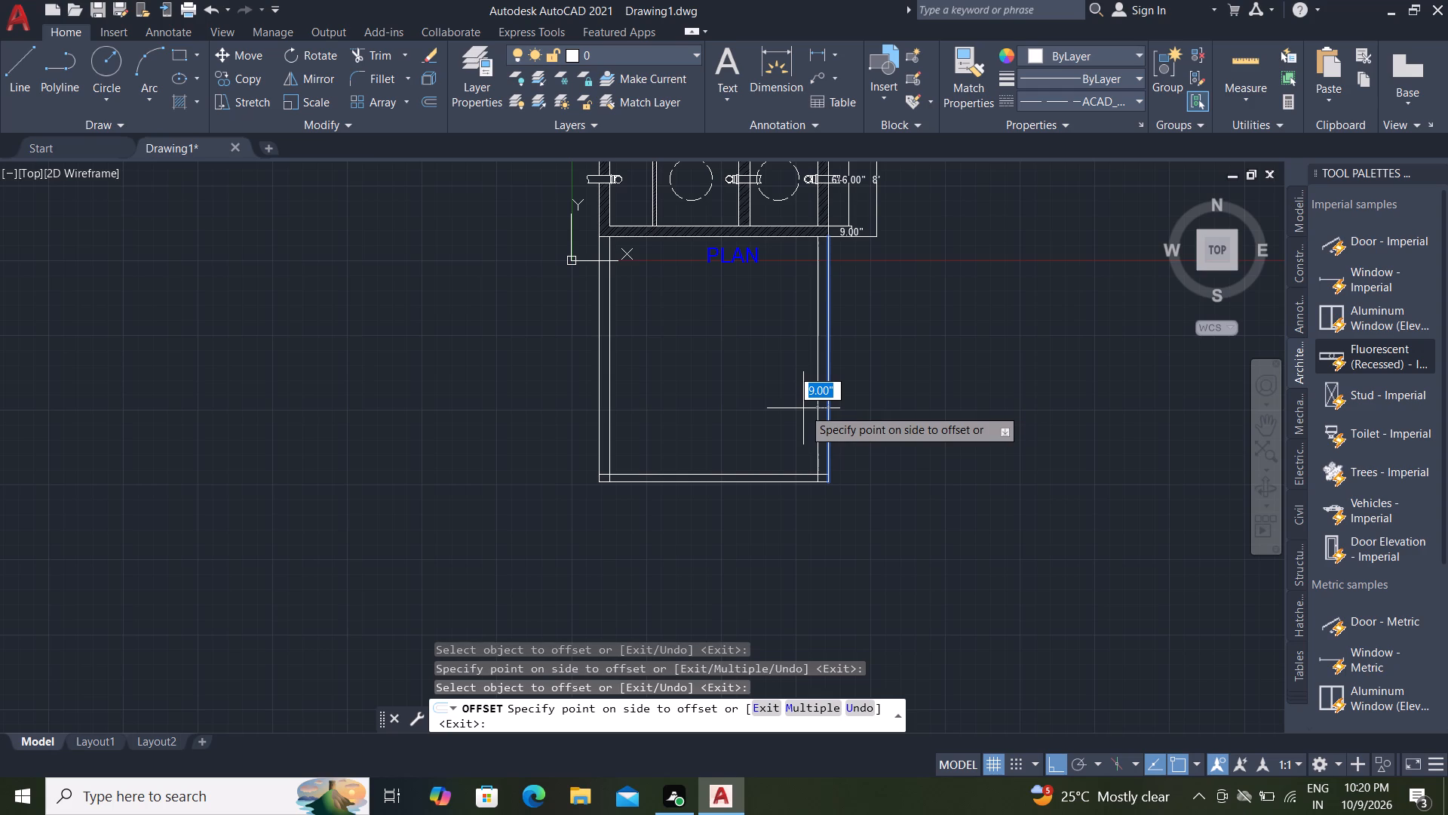
click(803, 408)
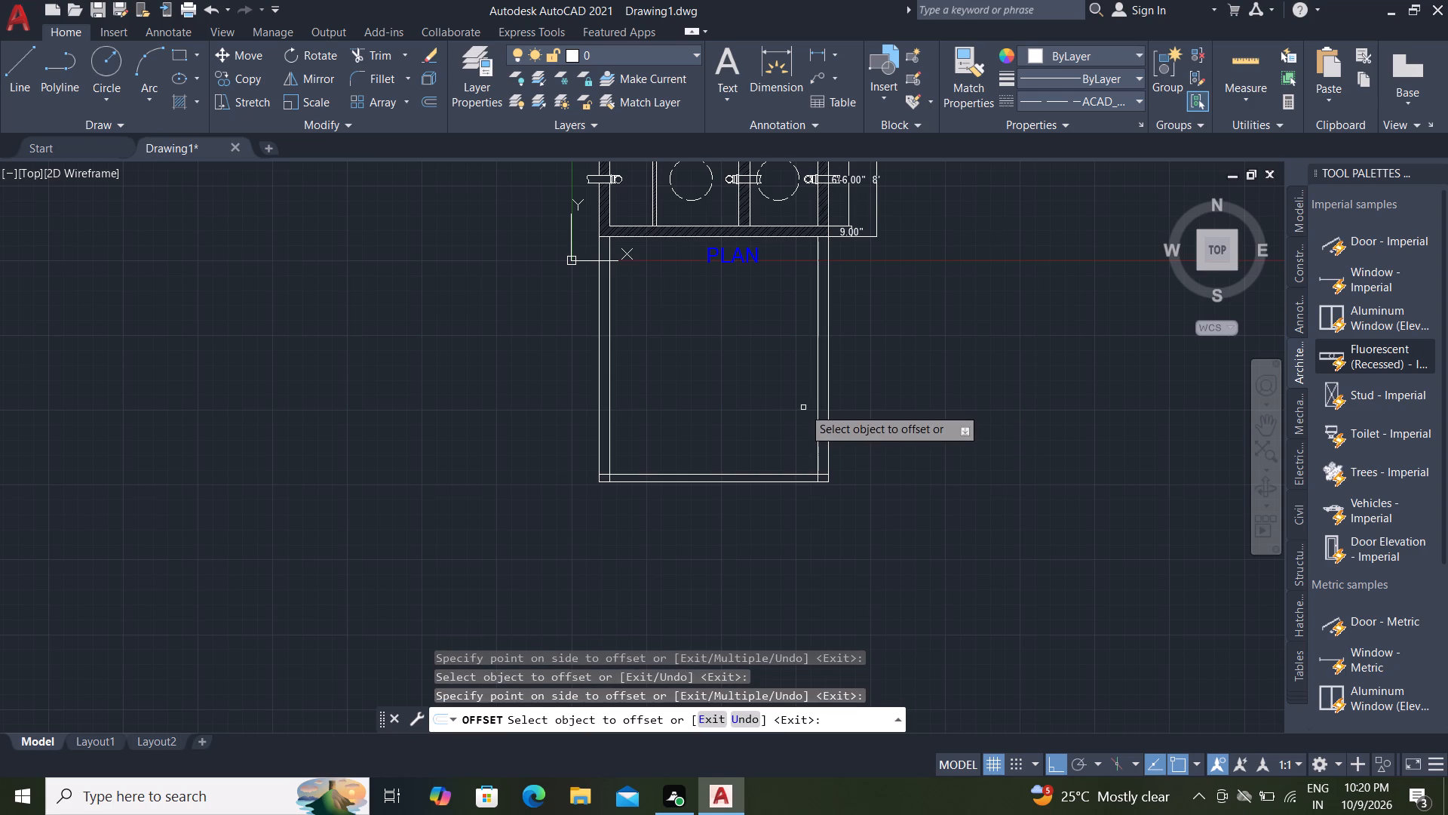
key(Escape)
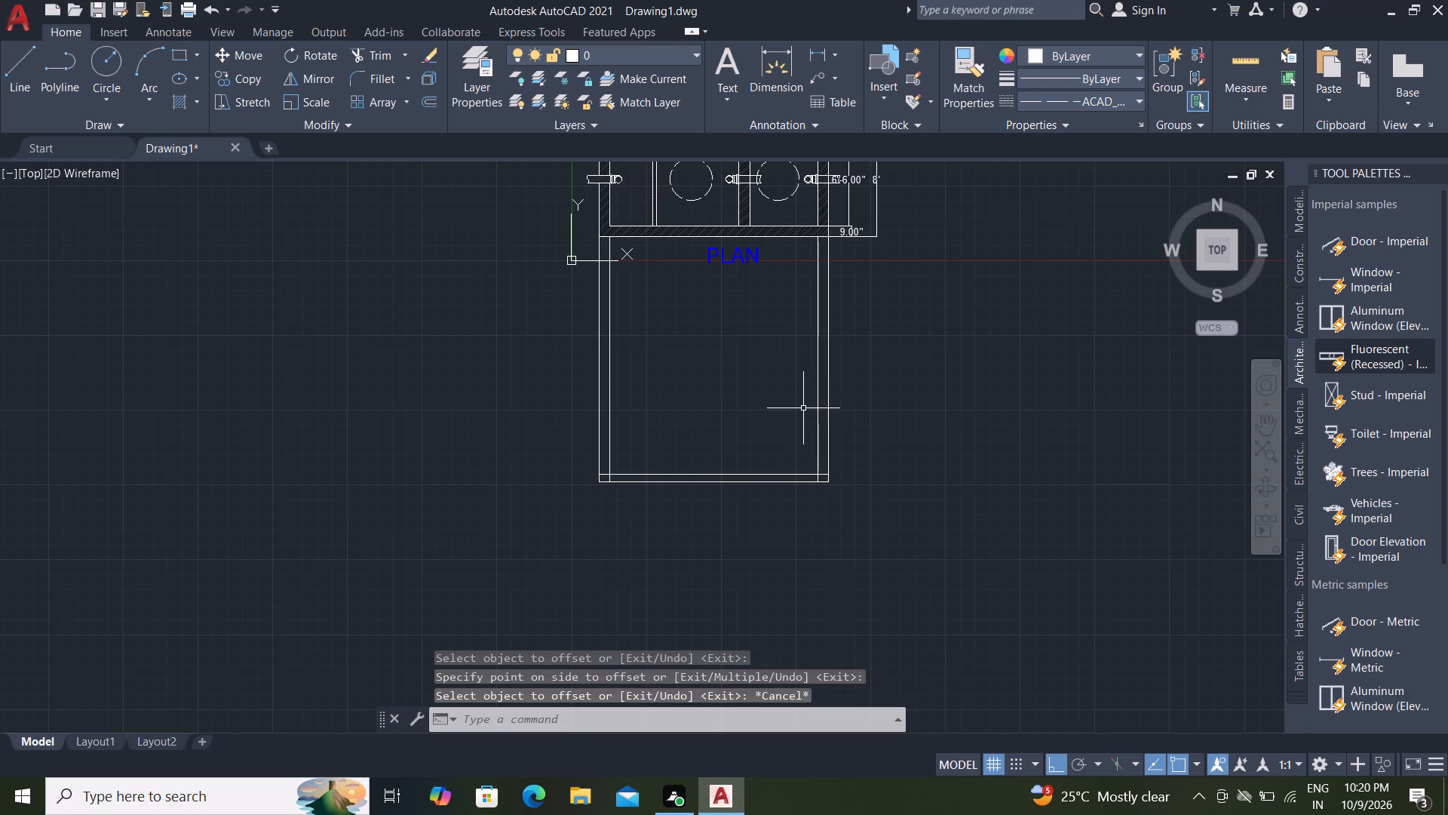
Trim away both outermost vertical lines above the base slab, keeping their short ends that close the slab.
text(TR)
key(space)
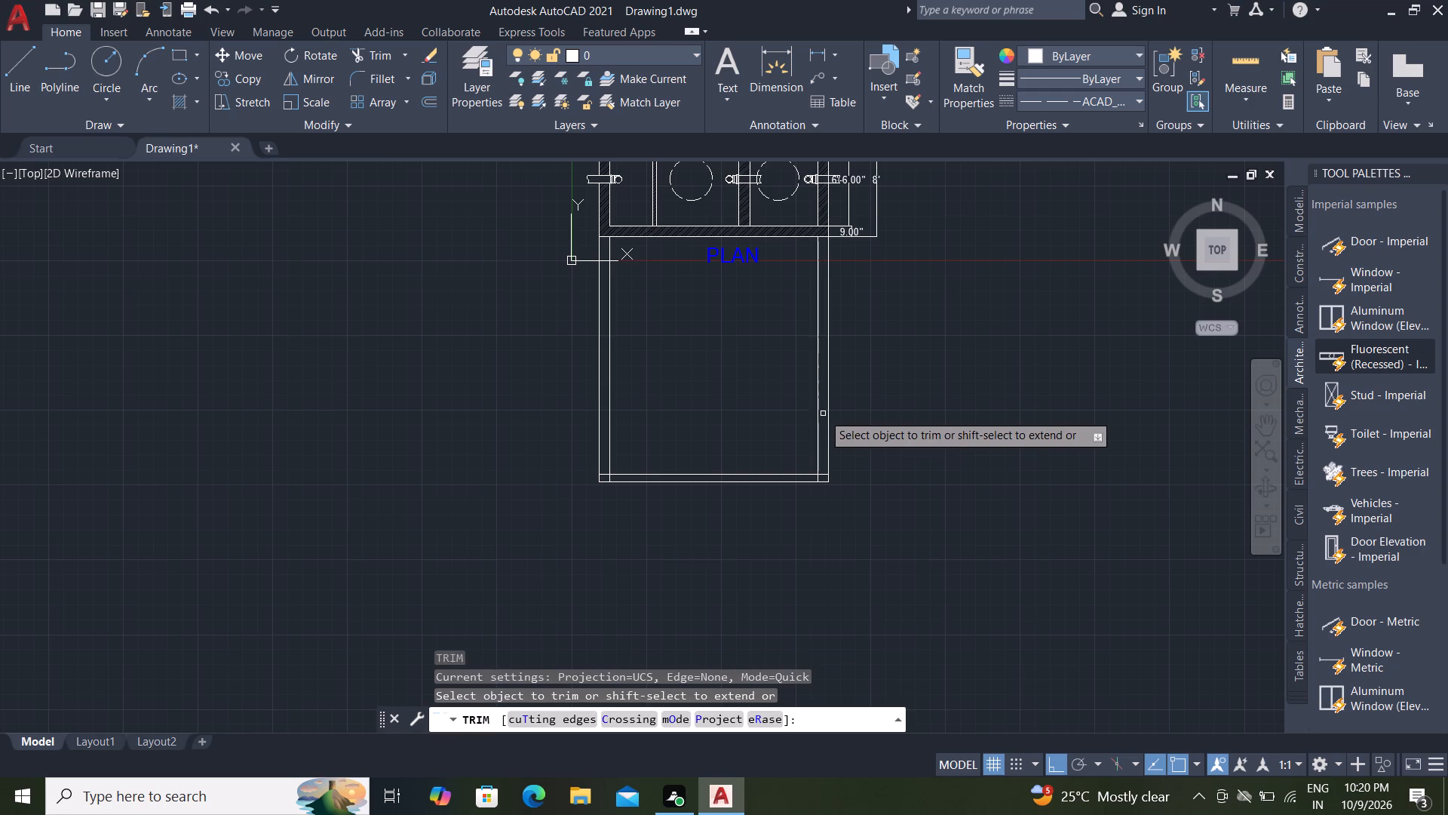
click(827, 417)
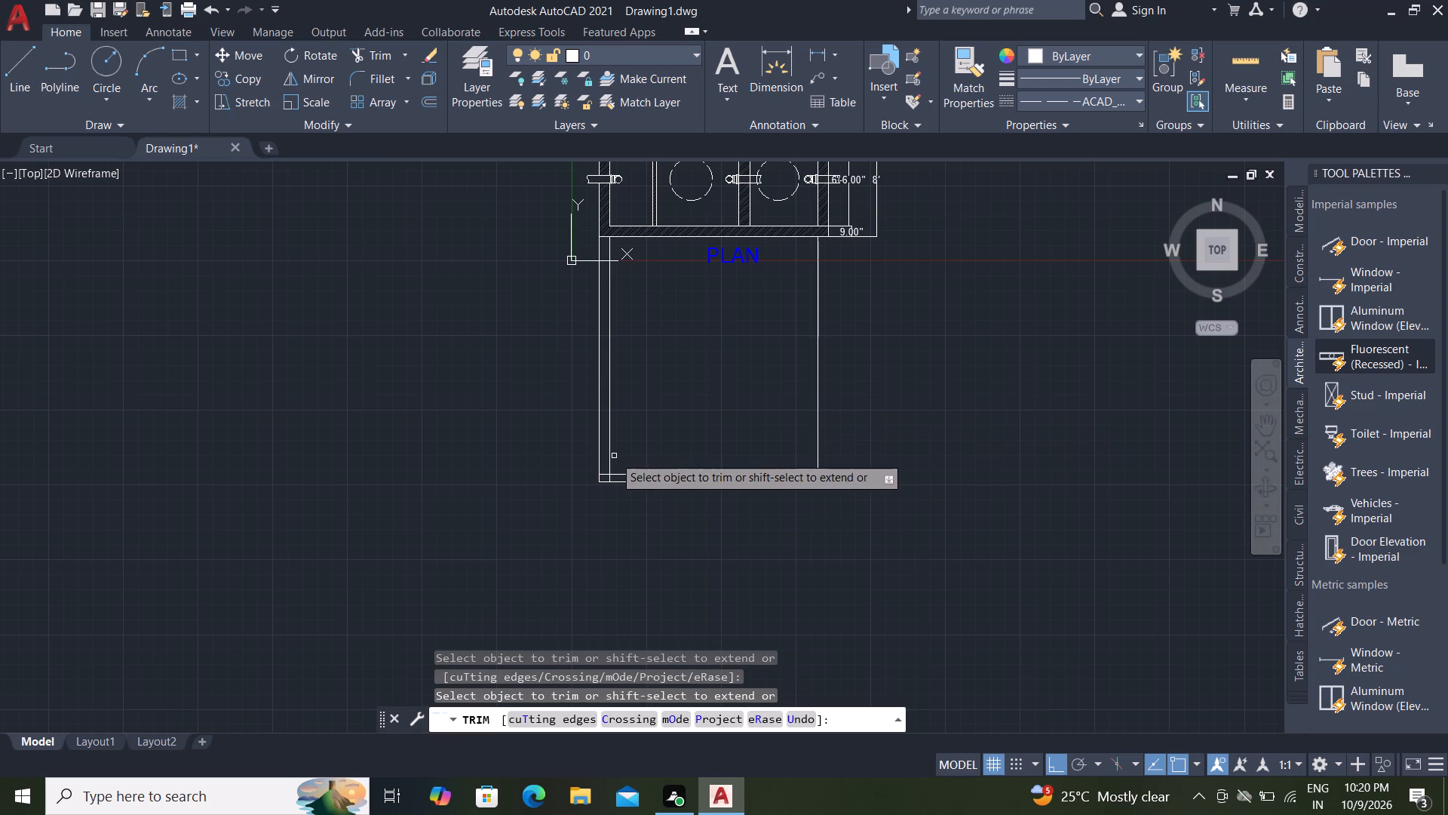
click(596, 439)
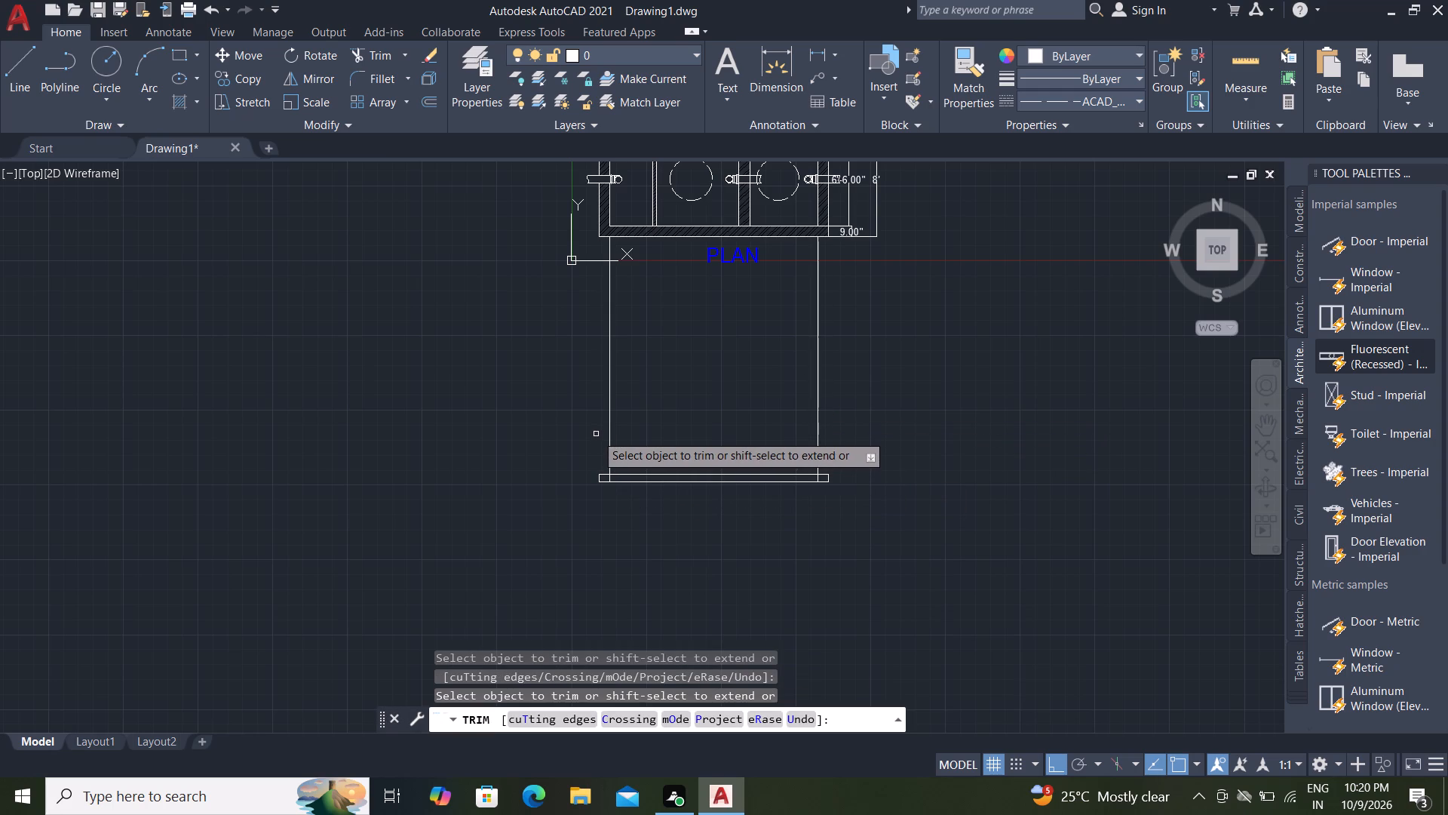
key(Escape)
key(Escape)
key(Escape)
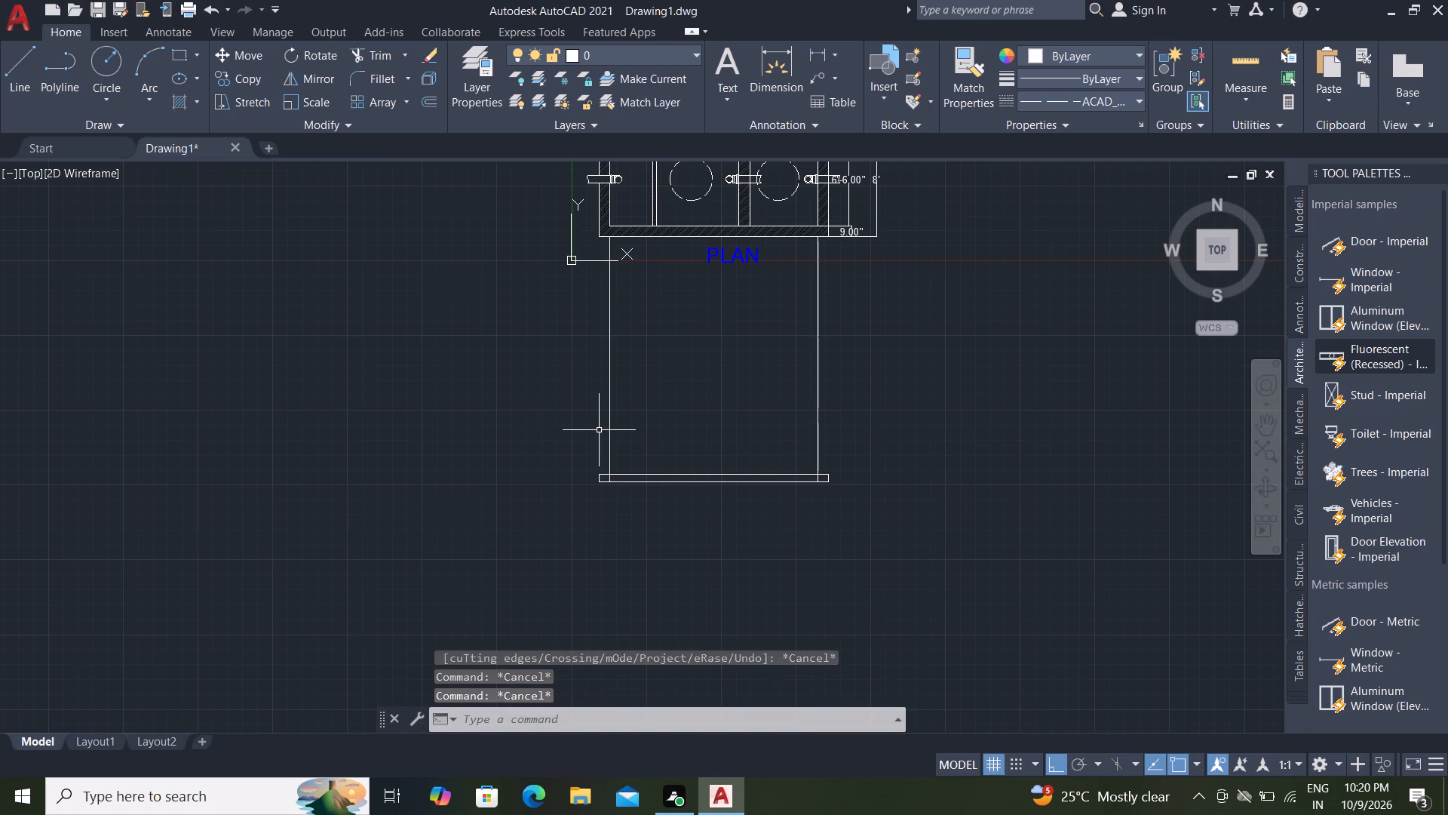
key(Escape)
key(Escape)
key(Escape)
key(Escape)
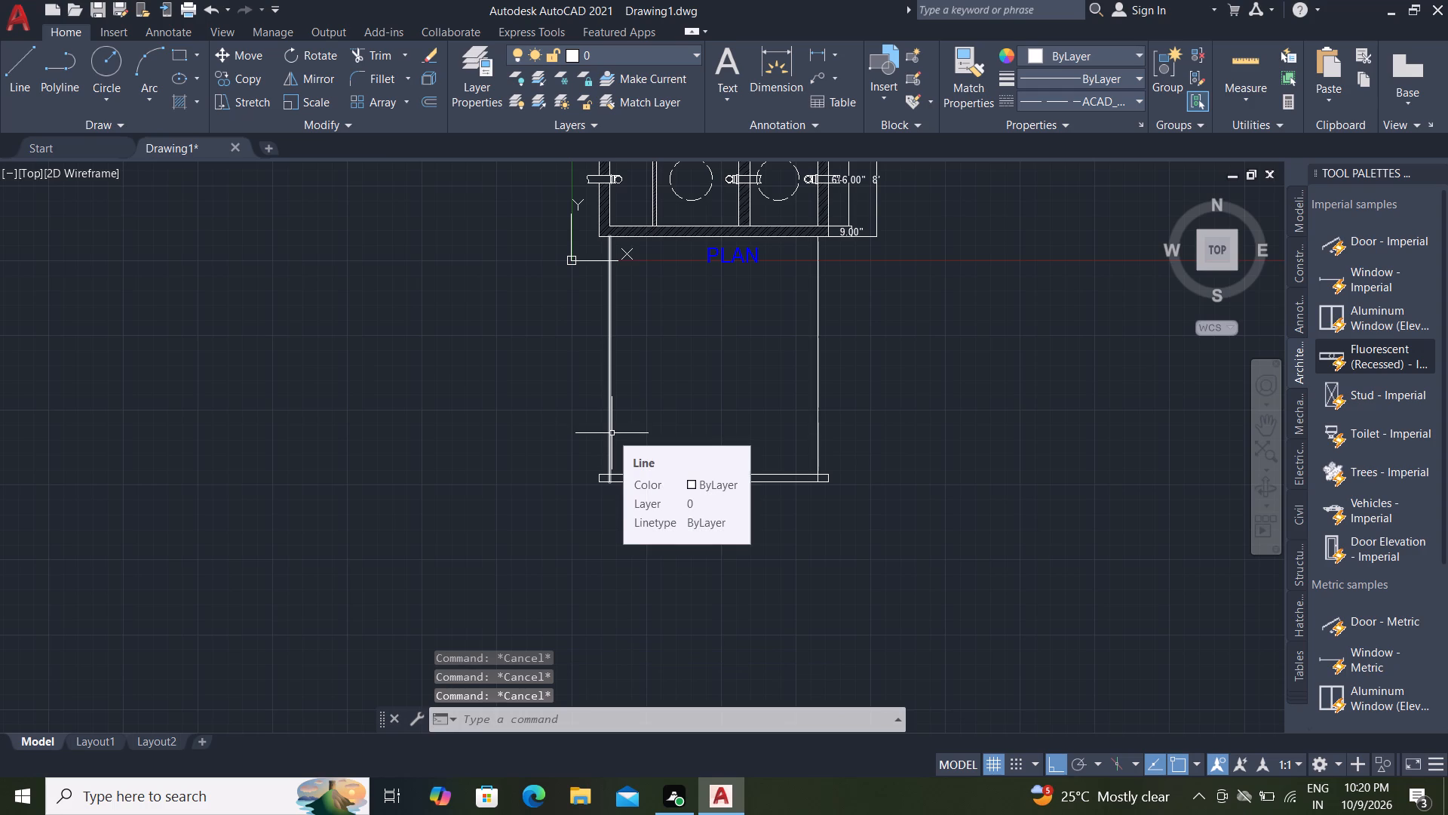
Offset the two remaining vertical lines 9" inward to form the wall thickness on both sides.
key(o)
key(space)
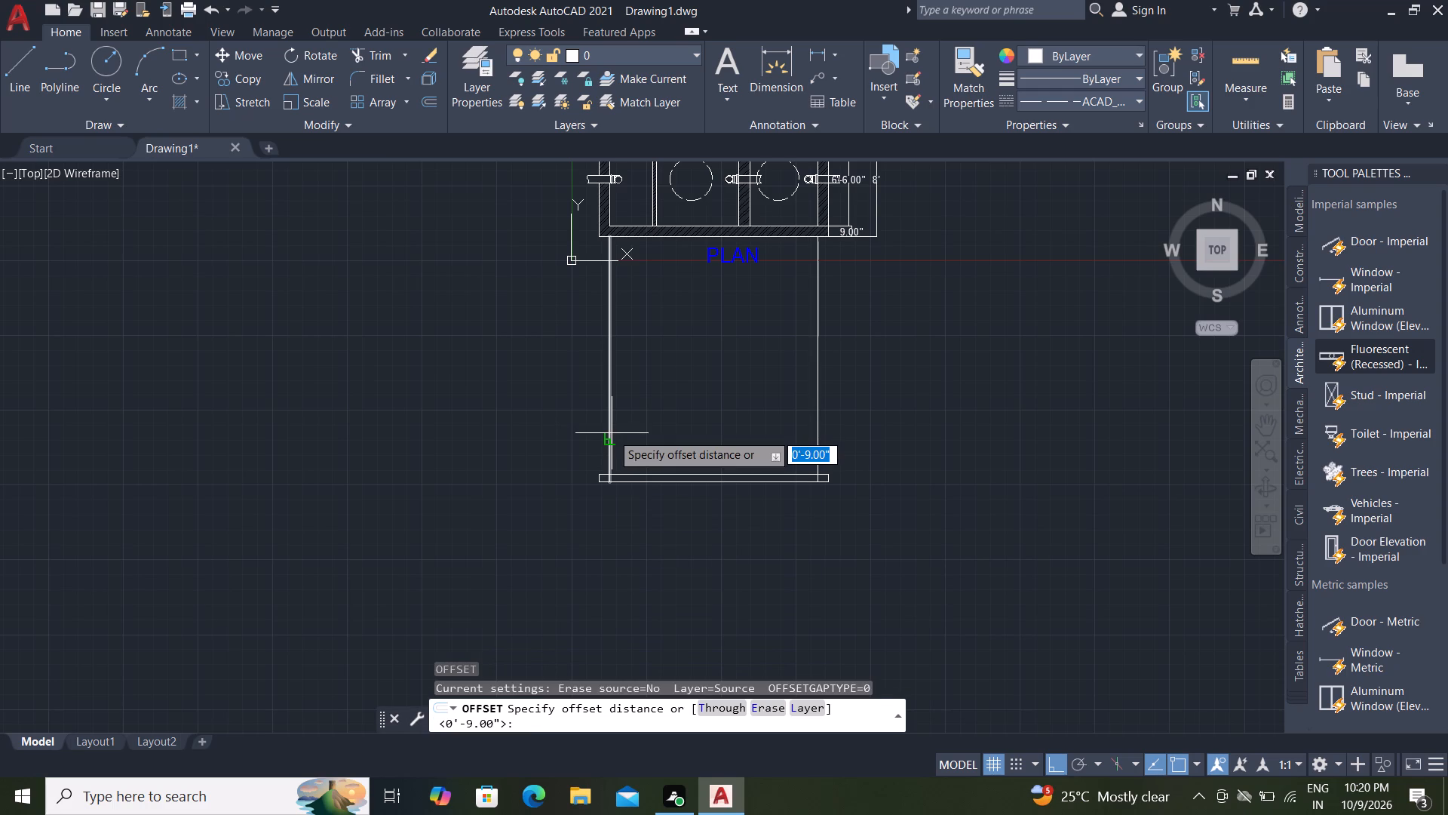
key(Return)
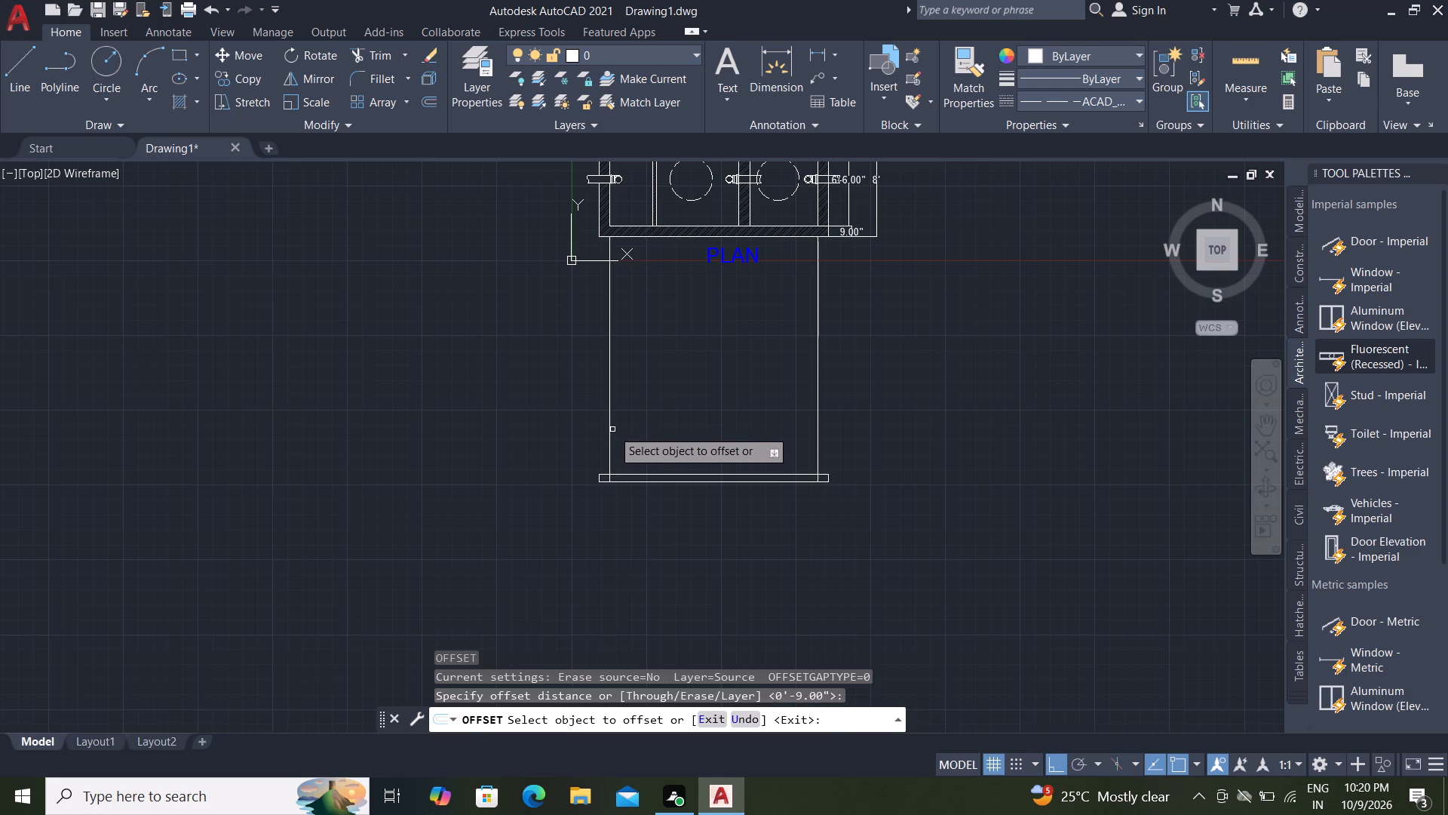
click(612, 429)
click(609, 427)
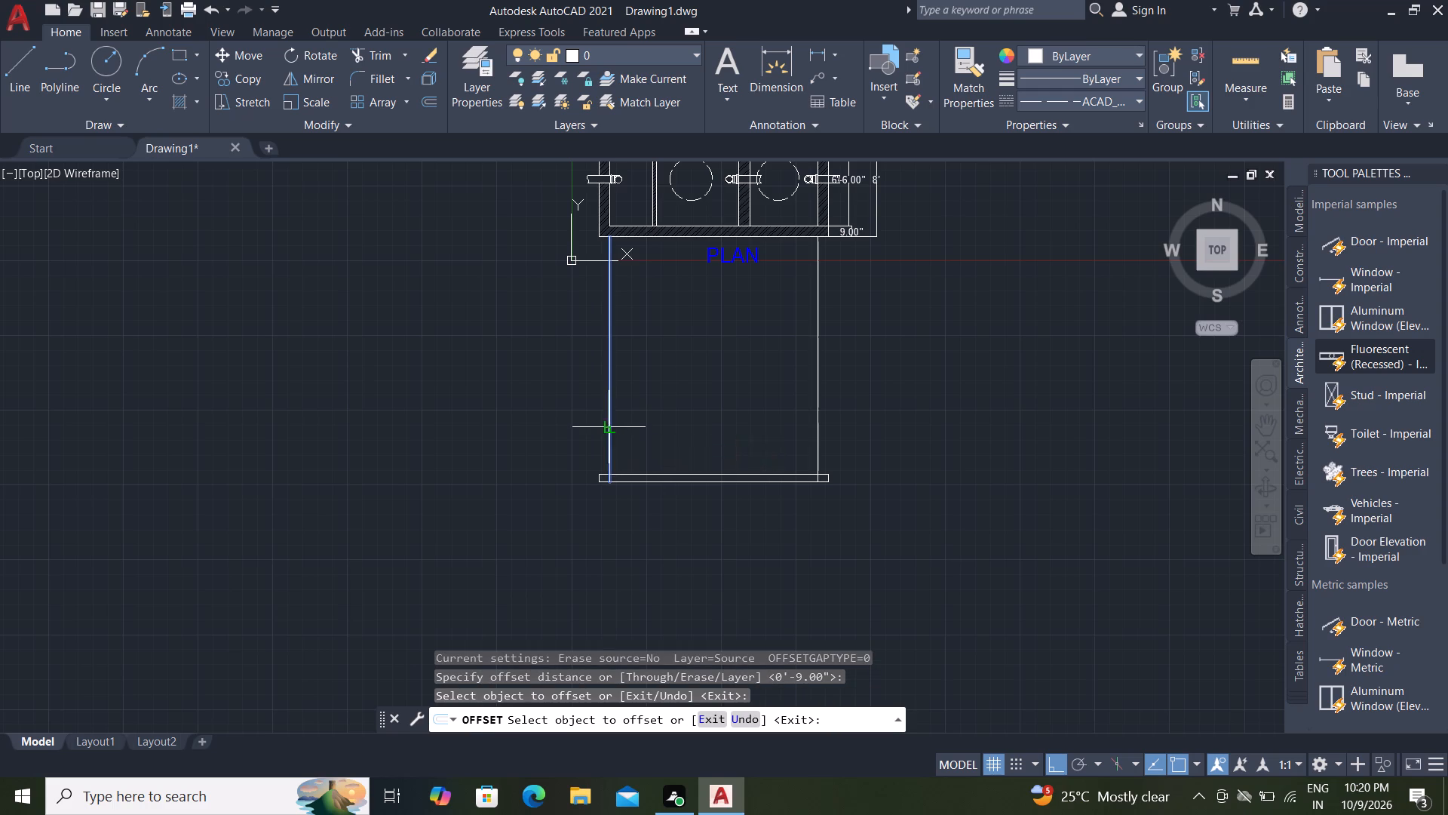
click(686, 429)
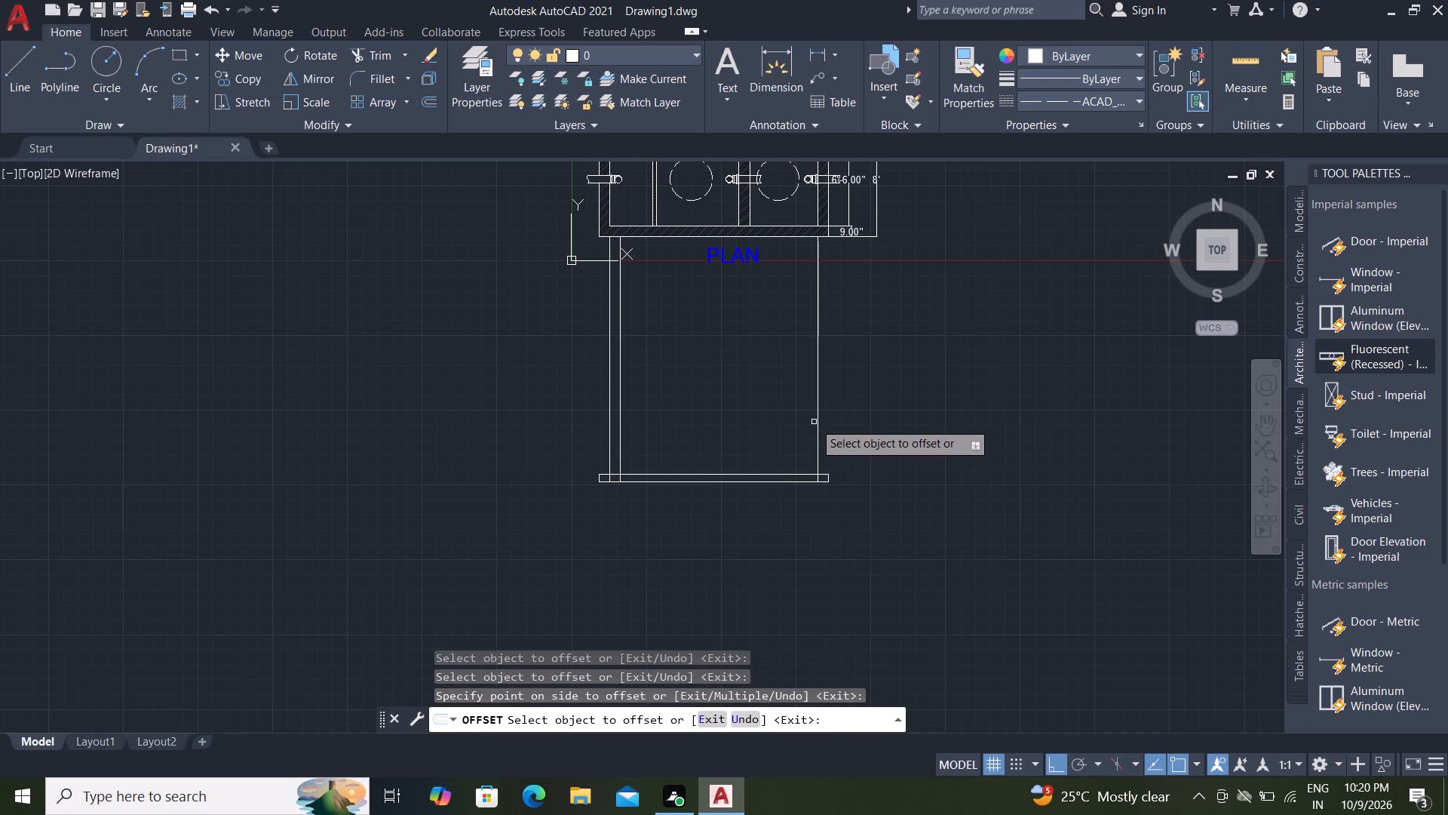
click(818, 423)
click(746, 416)
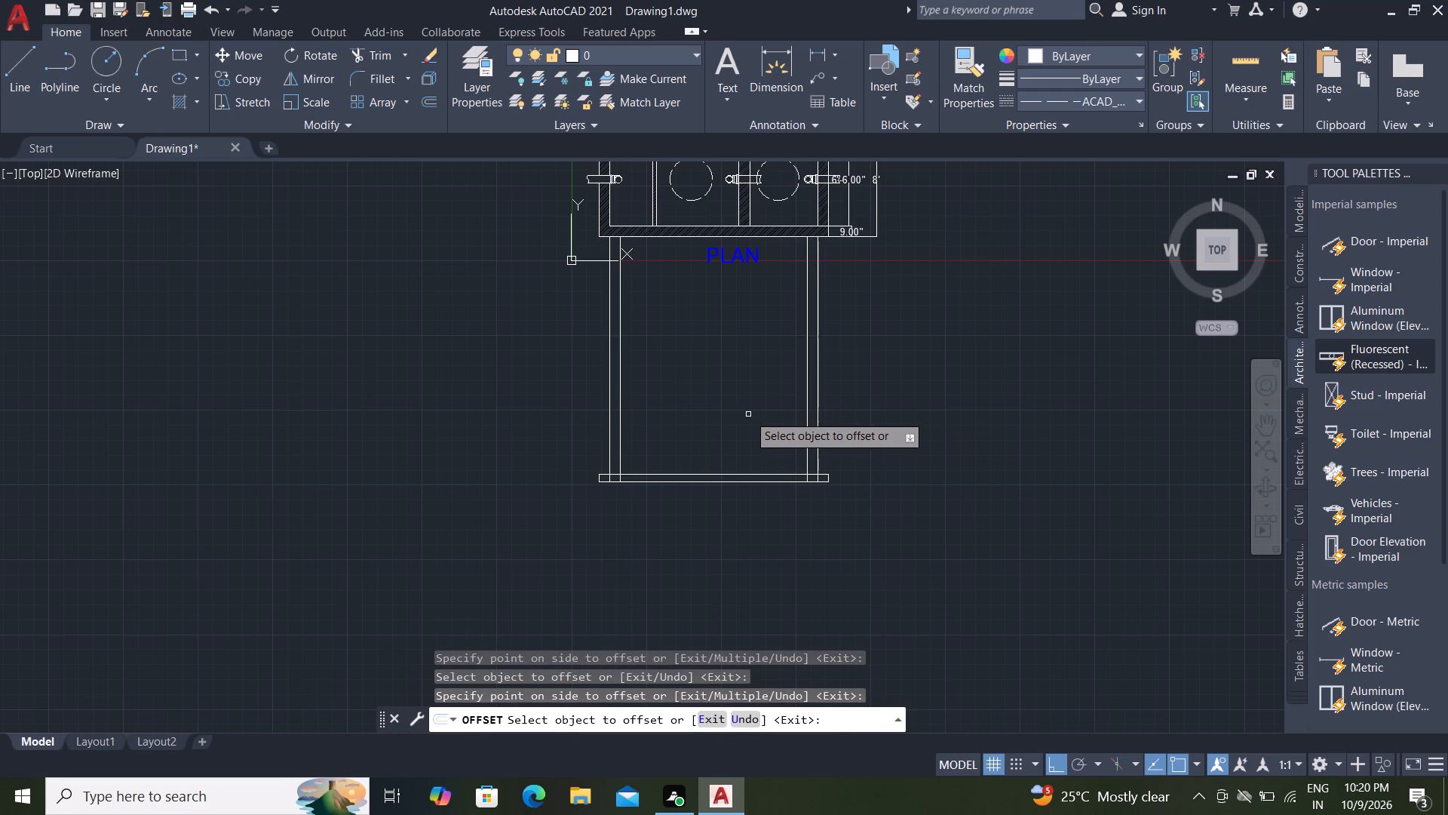
key(grave)
key(Escape)
key(Escape)
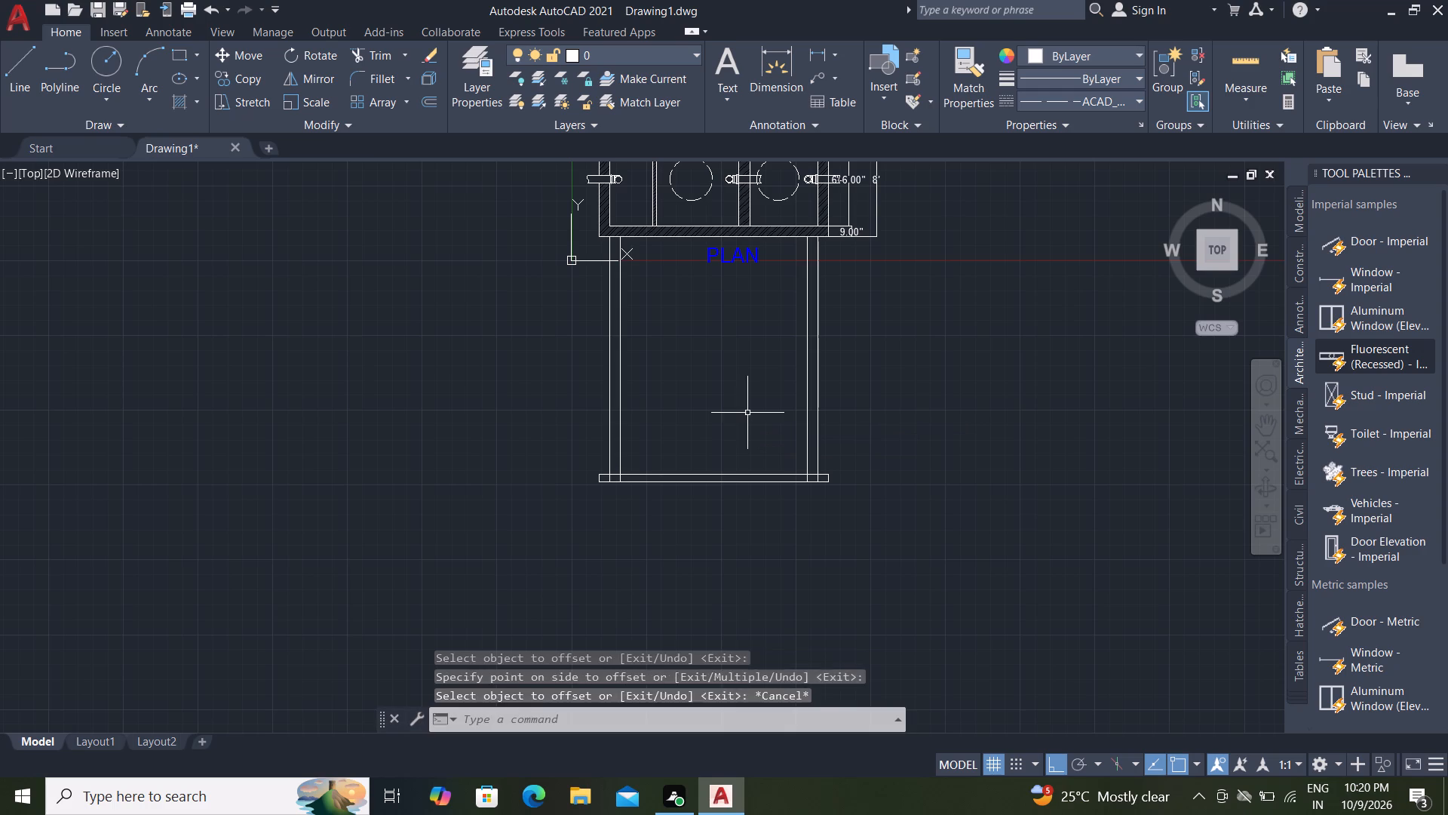
key(Escape)
Trim the parts of all four vertical wall lines that run through the base slab.
text(TR)
key(space)
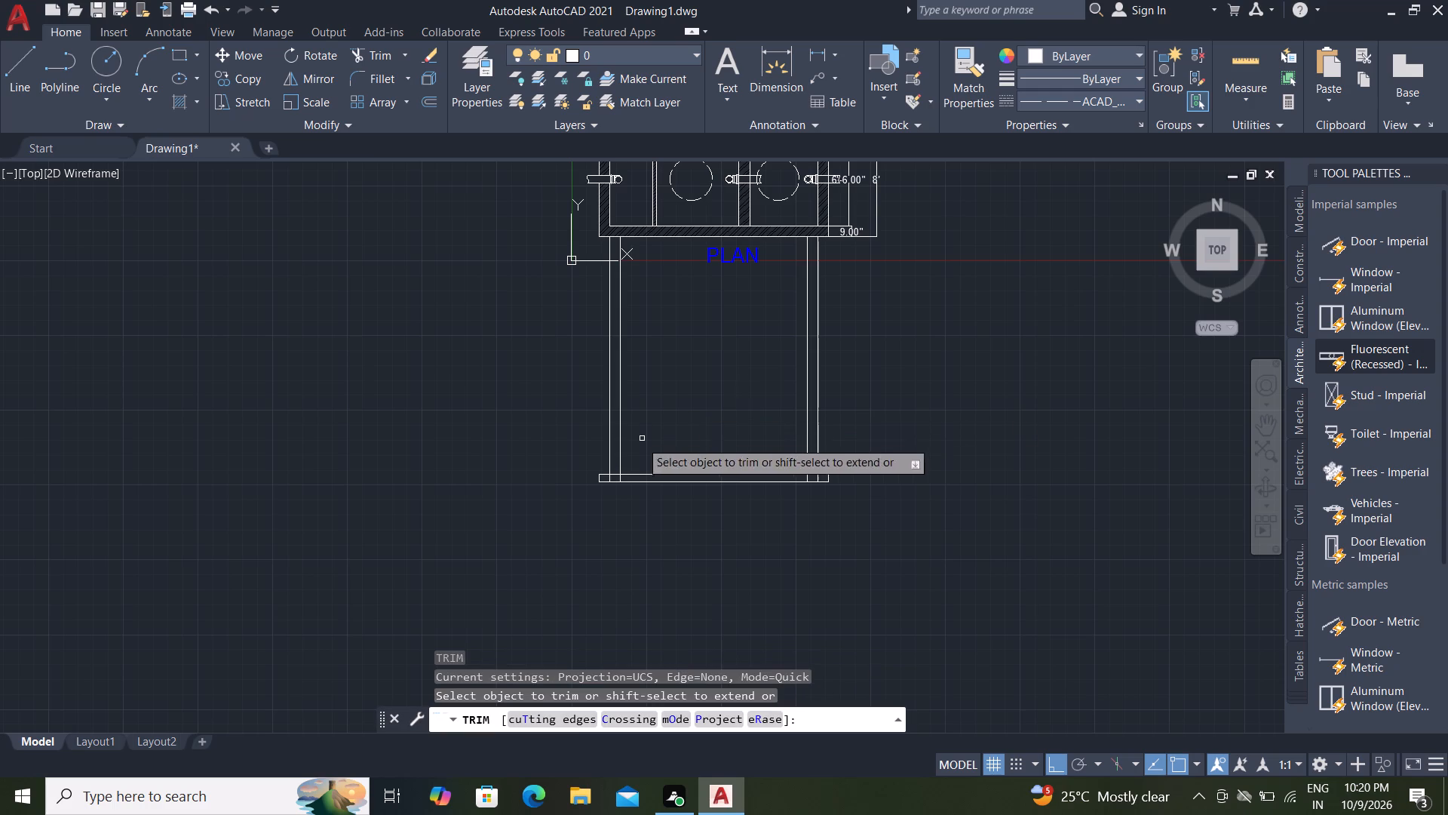
scroll(619, 489, up, 4)
click(598, 438)
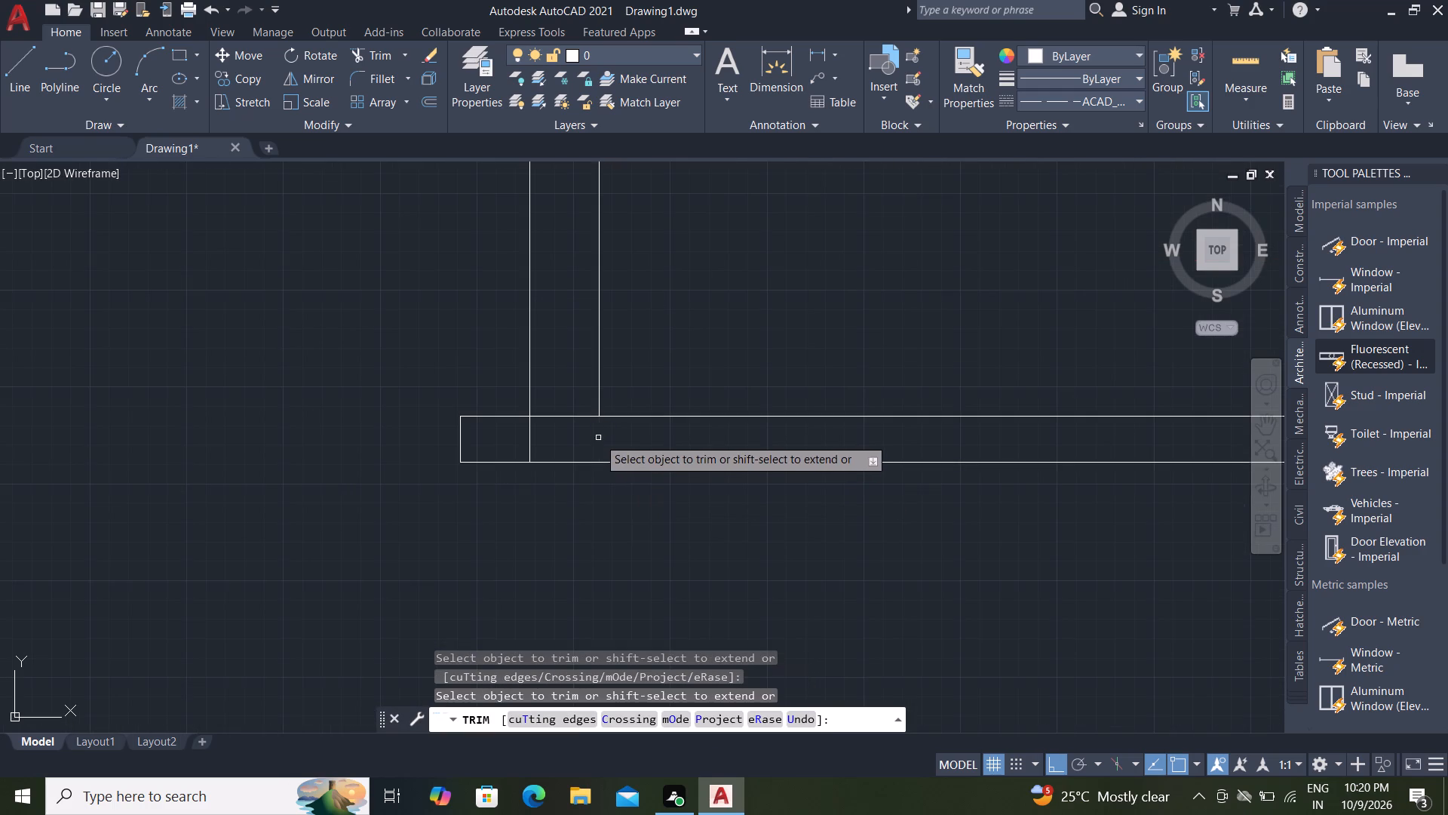
click(531, 443)
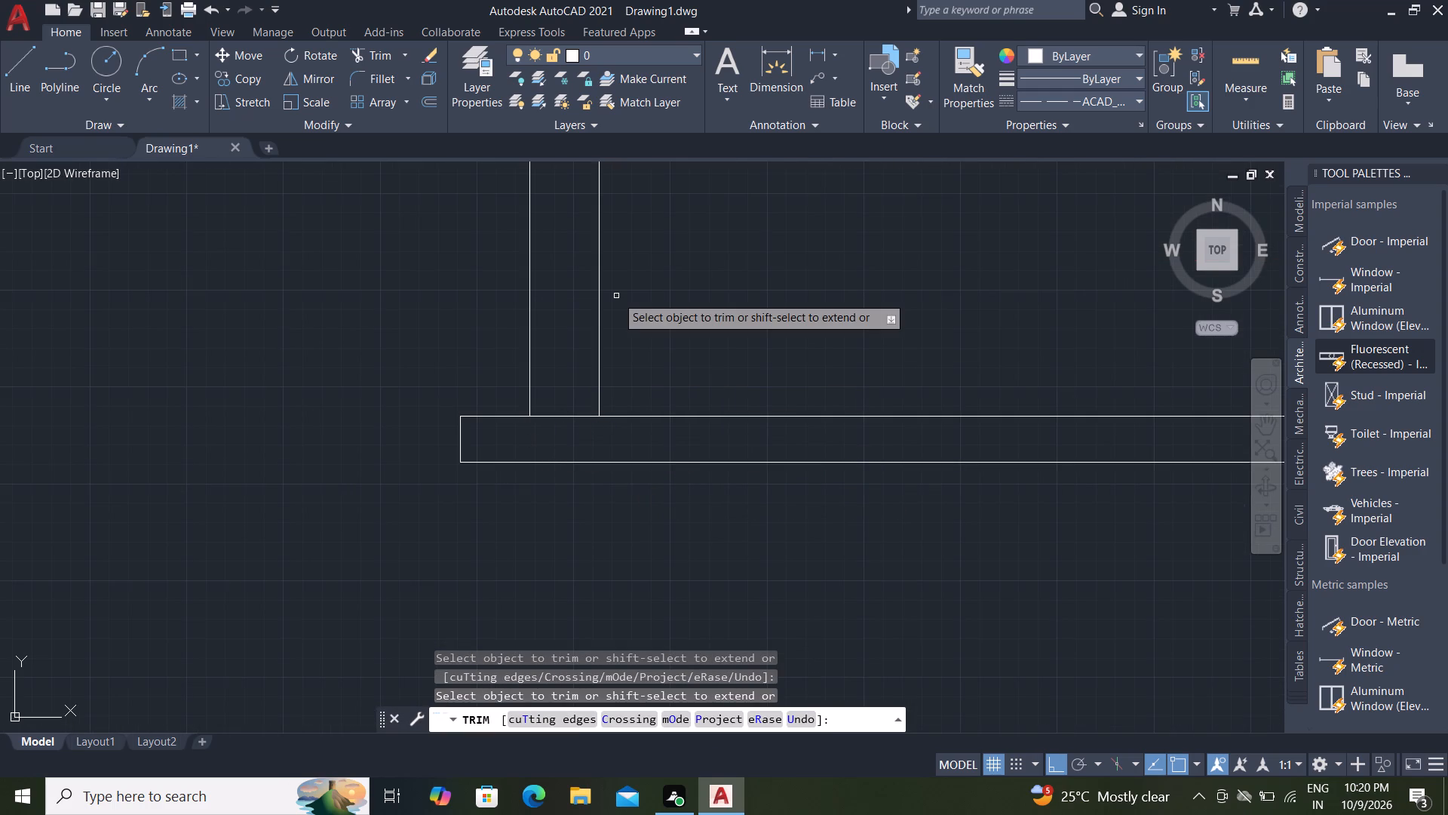
scroll(594, 273, down, 4)
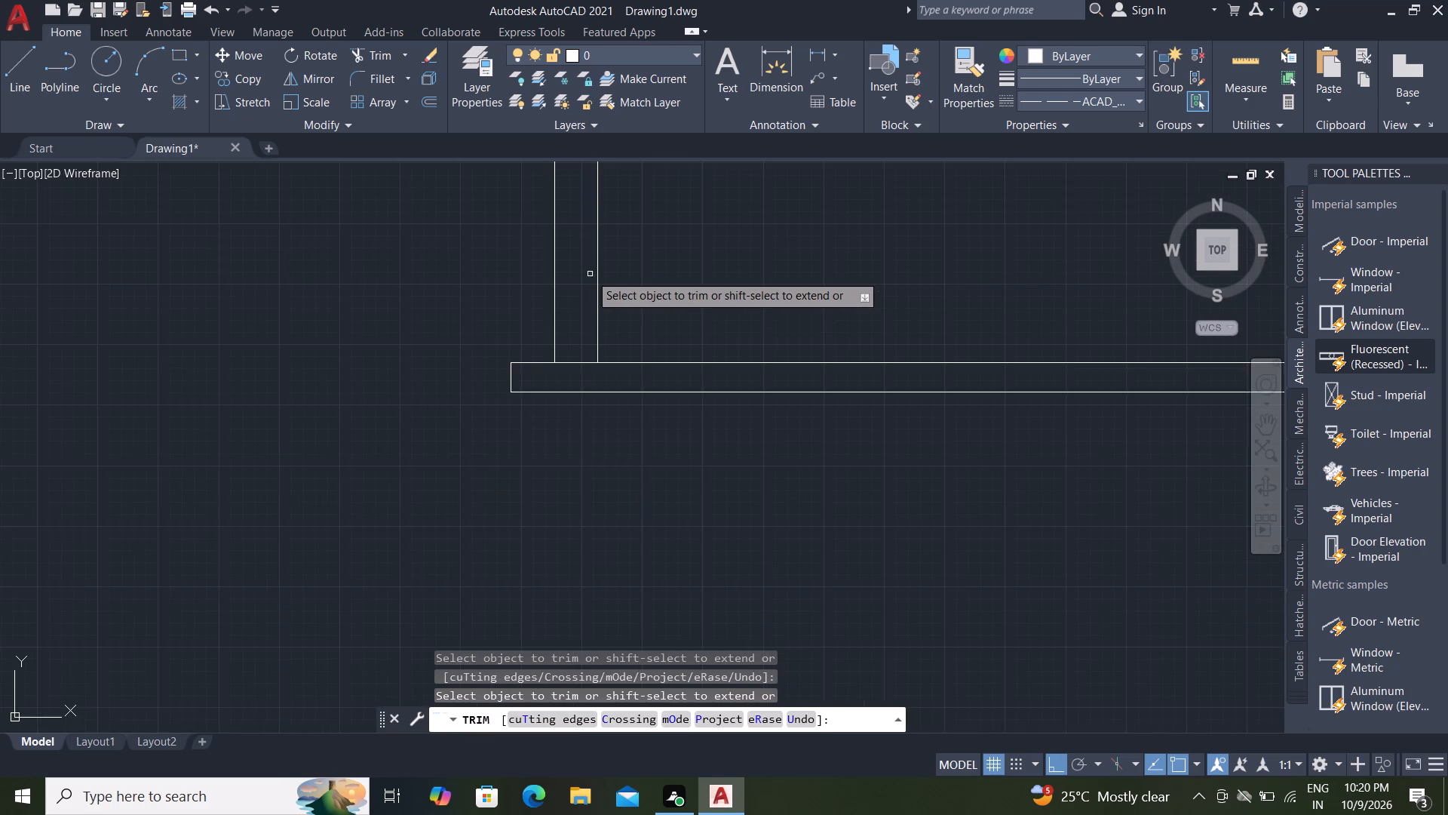
scroll(786, 290, up, 4)
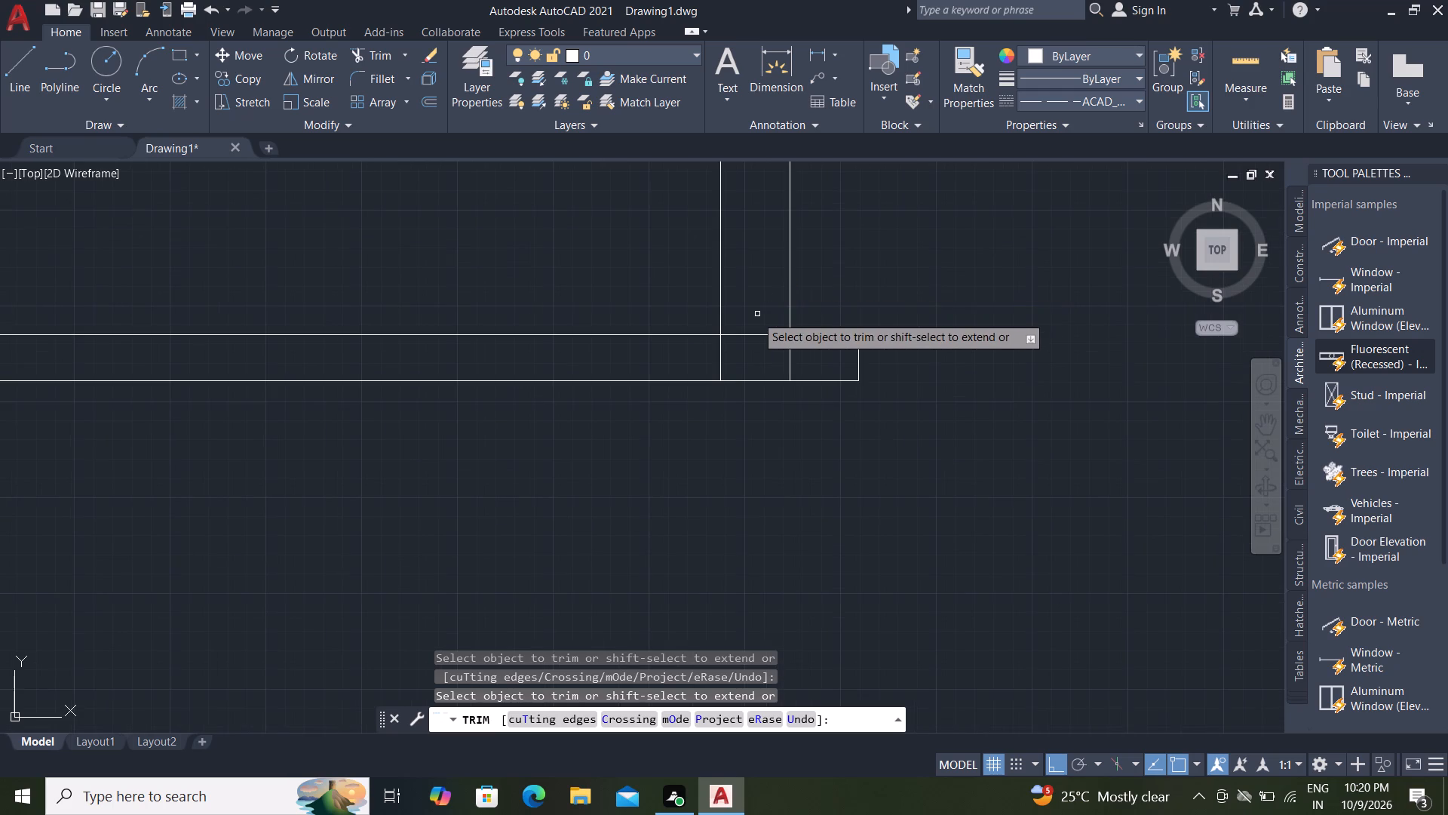
scroll(739, 331, up, 1)
click(680, 361)
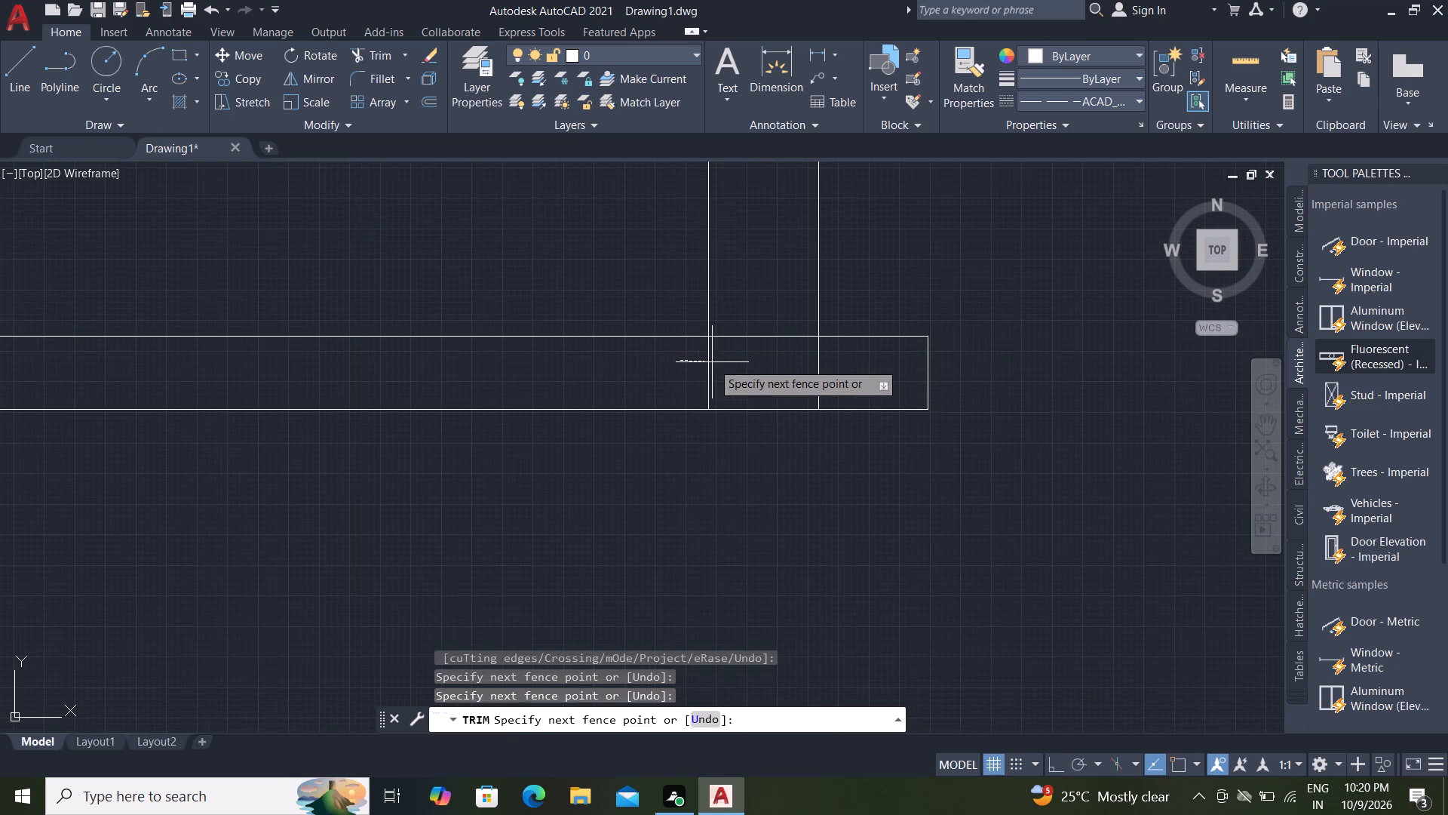
click(827, 371)
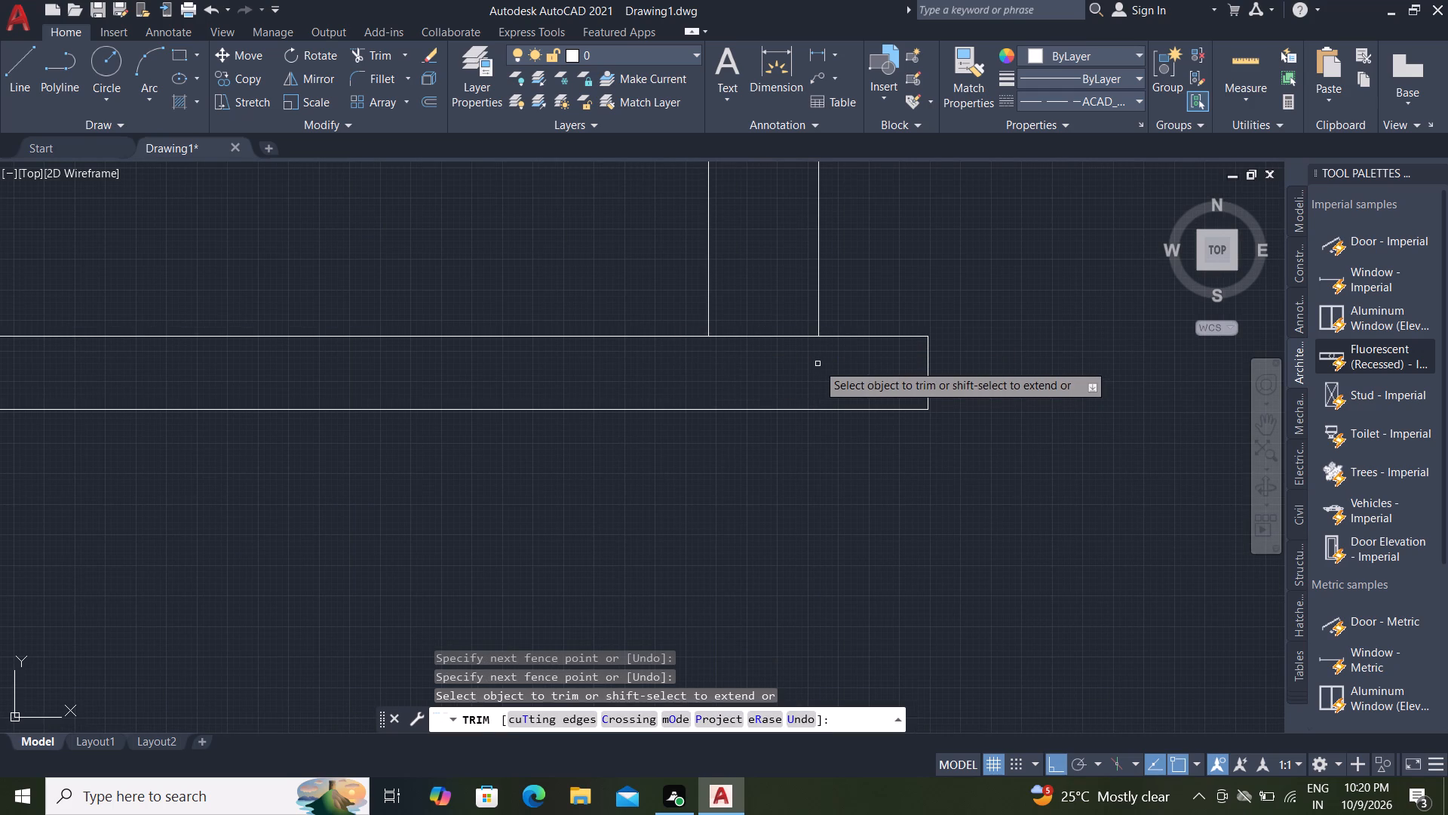
key(Escape)
Hatch the base slab of the section with the AR-CONC pattern at a scale of 2.
text(H)
key(space)
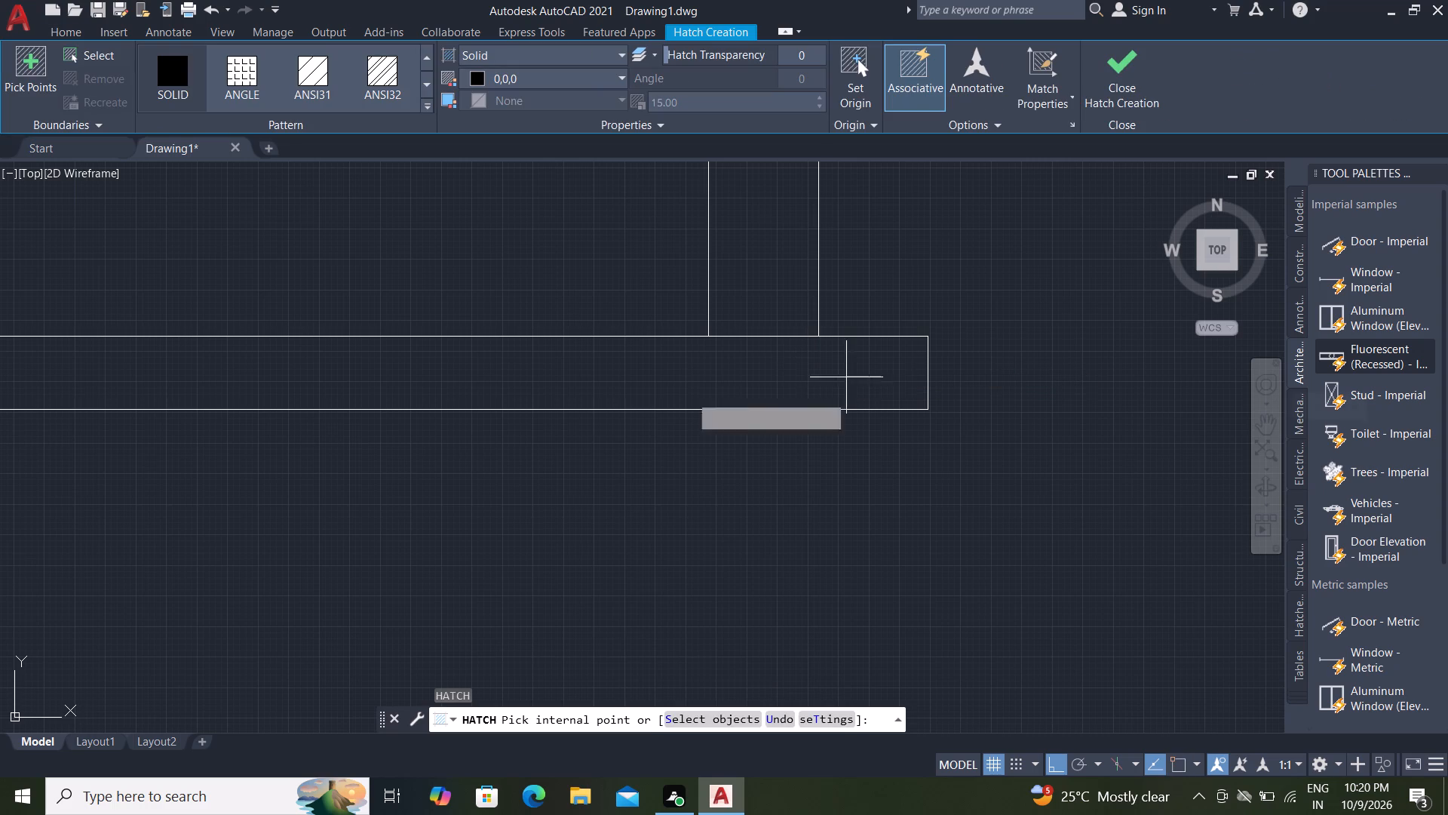
click(425, 100)
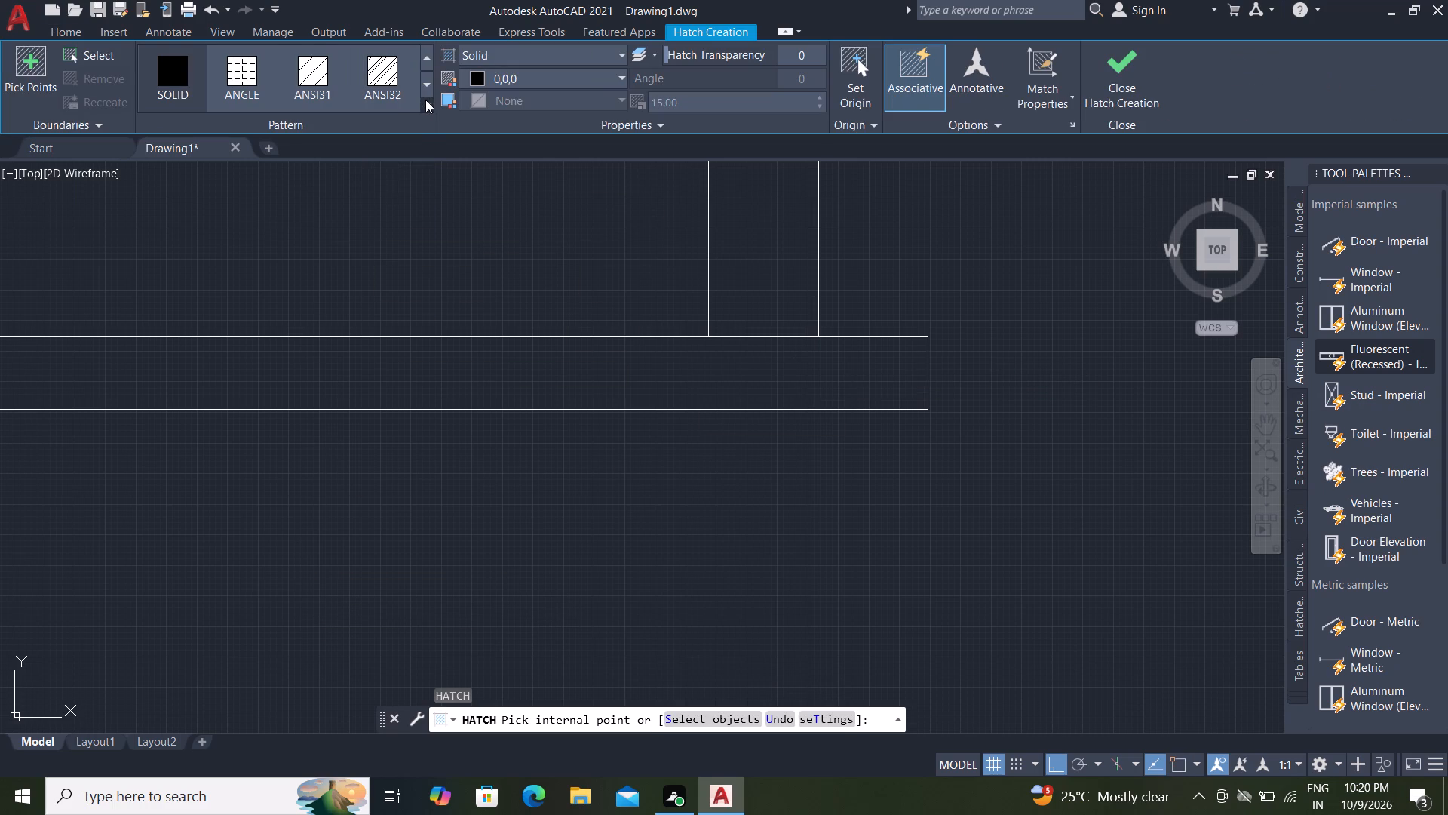
click(388, 282)
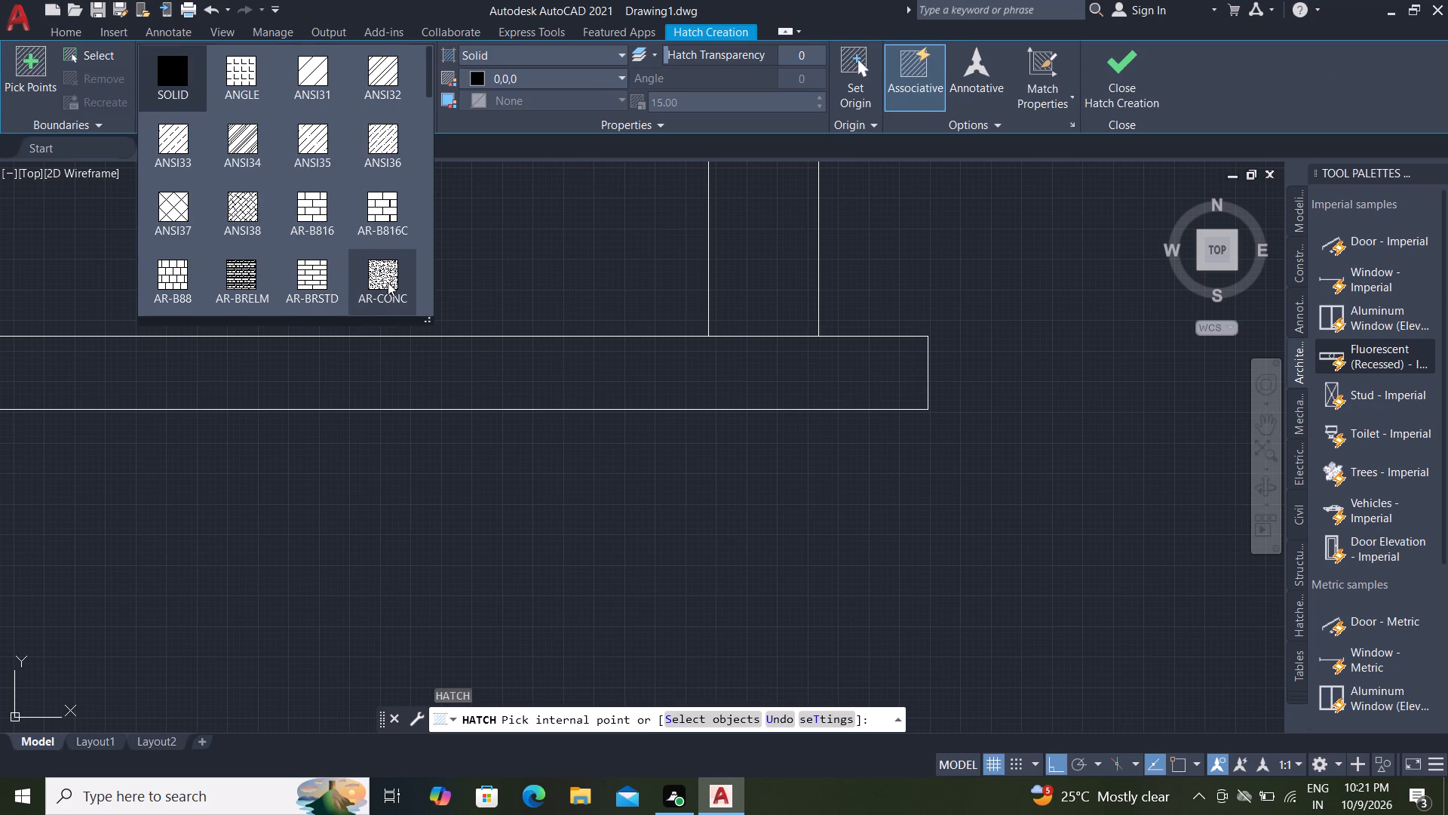
scroll(413, 435, down, 3)
middle_drag(434, 406, 555, 417)
click(527, 414)
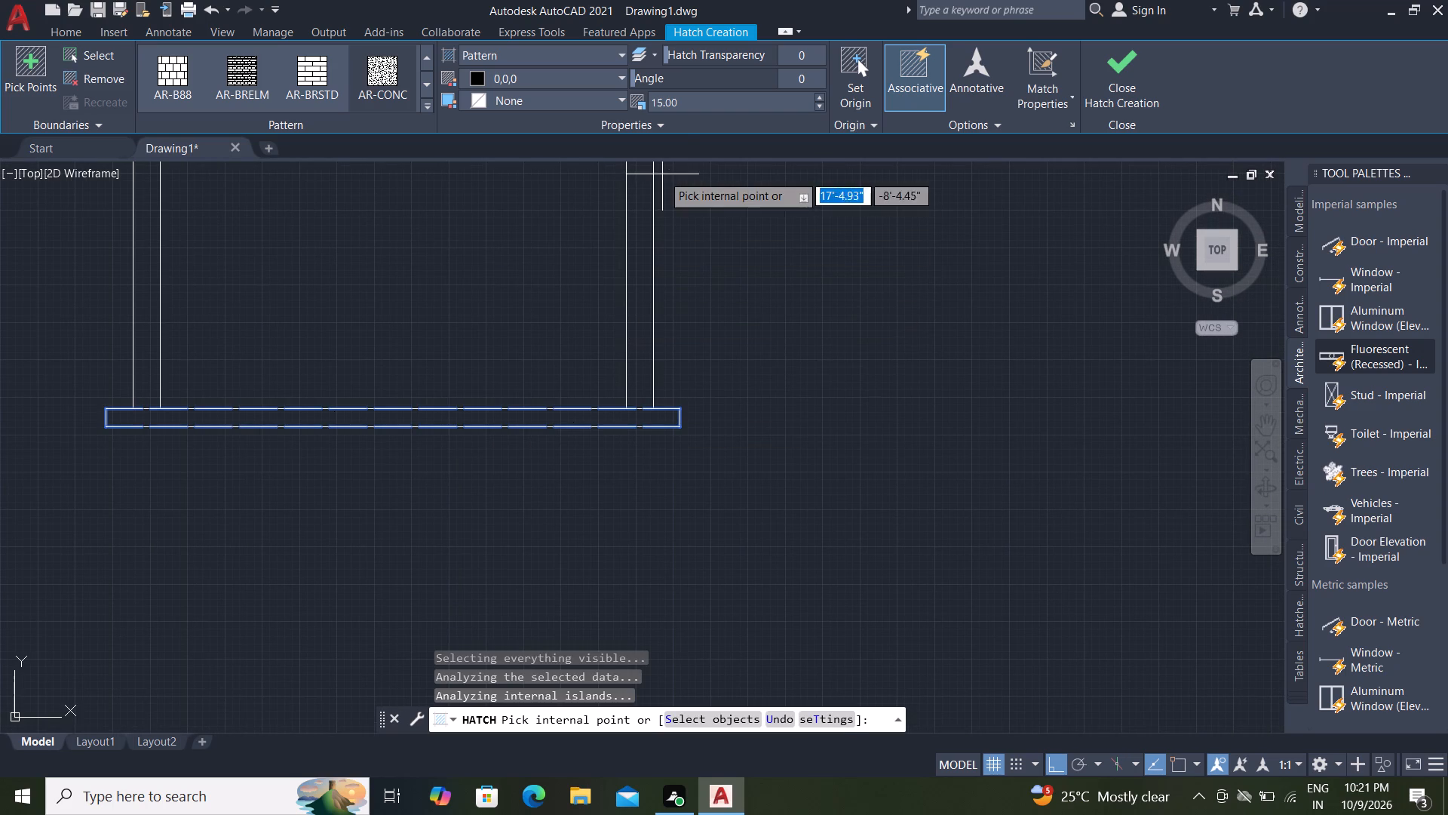
click(685, 110)
key(BackSpace)
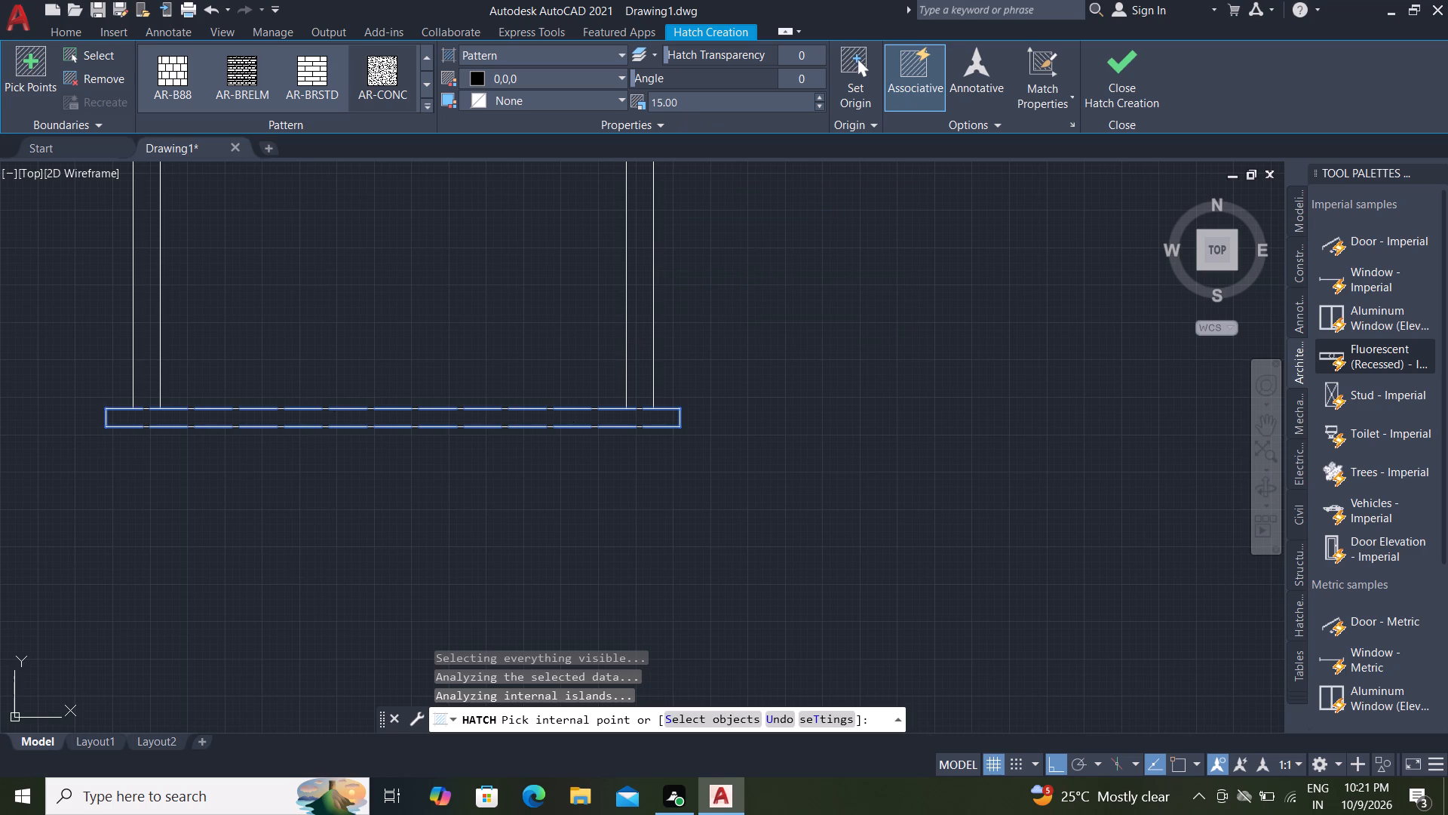
key(BackSpace)
key(BackSpace)
key(BackSpace)
key(BackSpace)
key(BackSpace)
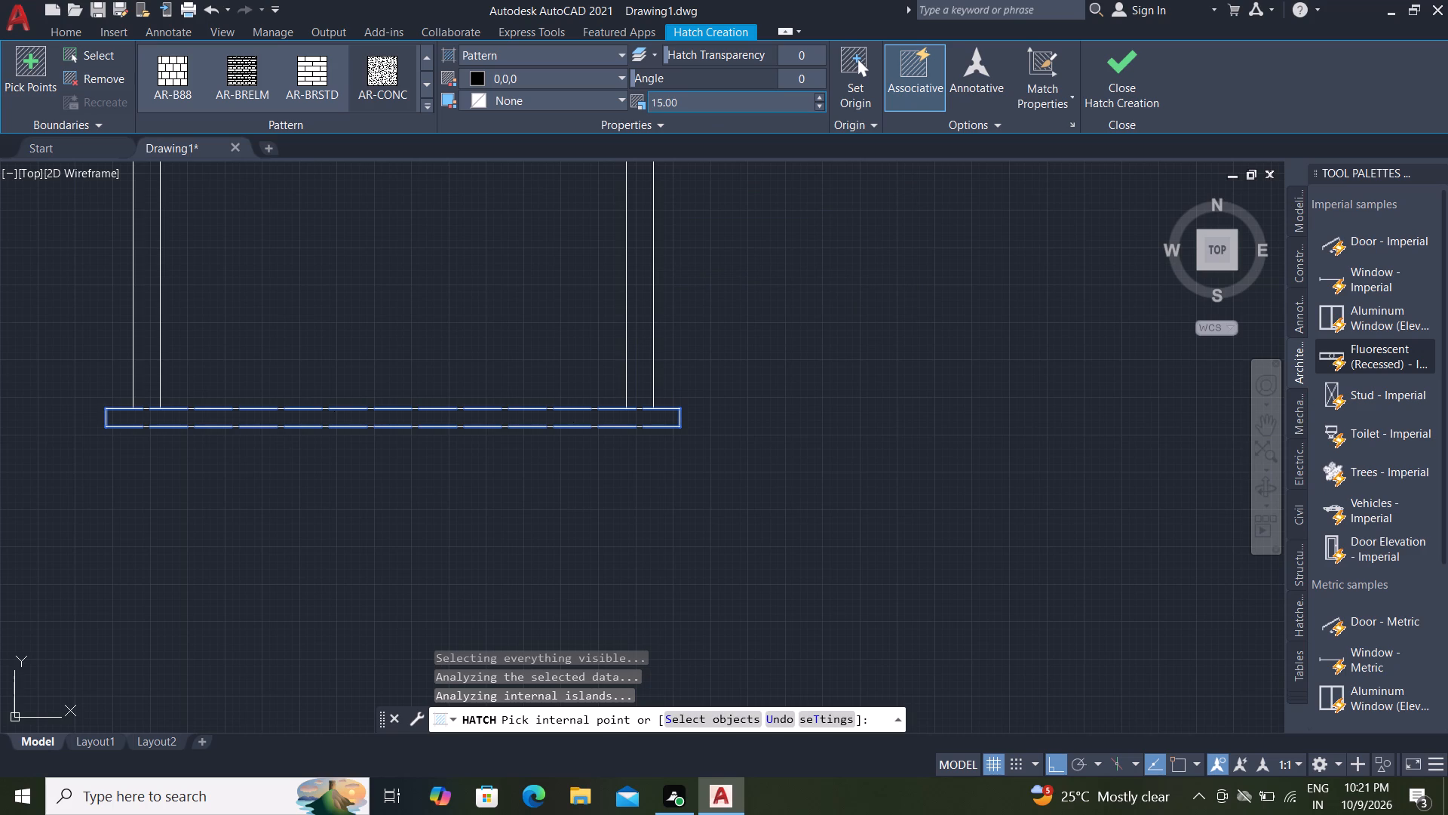
click(682, 106)
key(BackSpace)
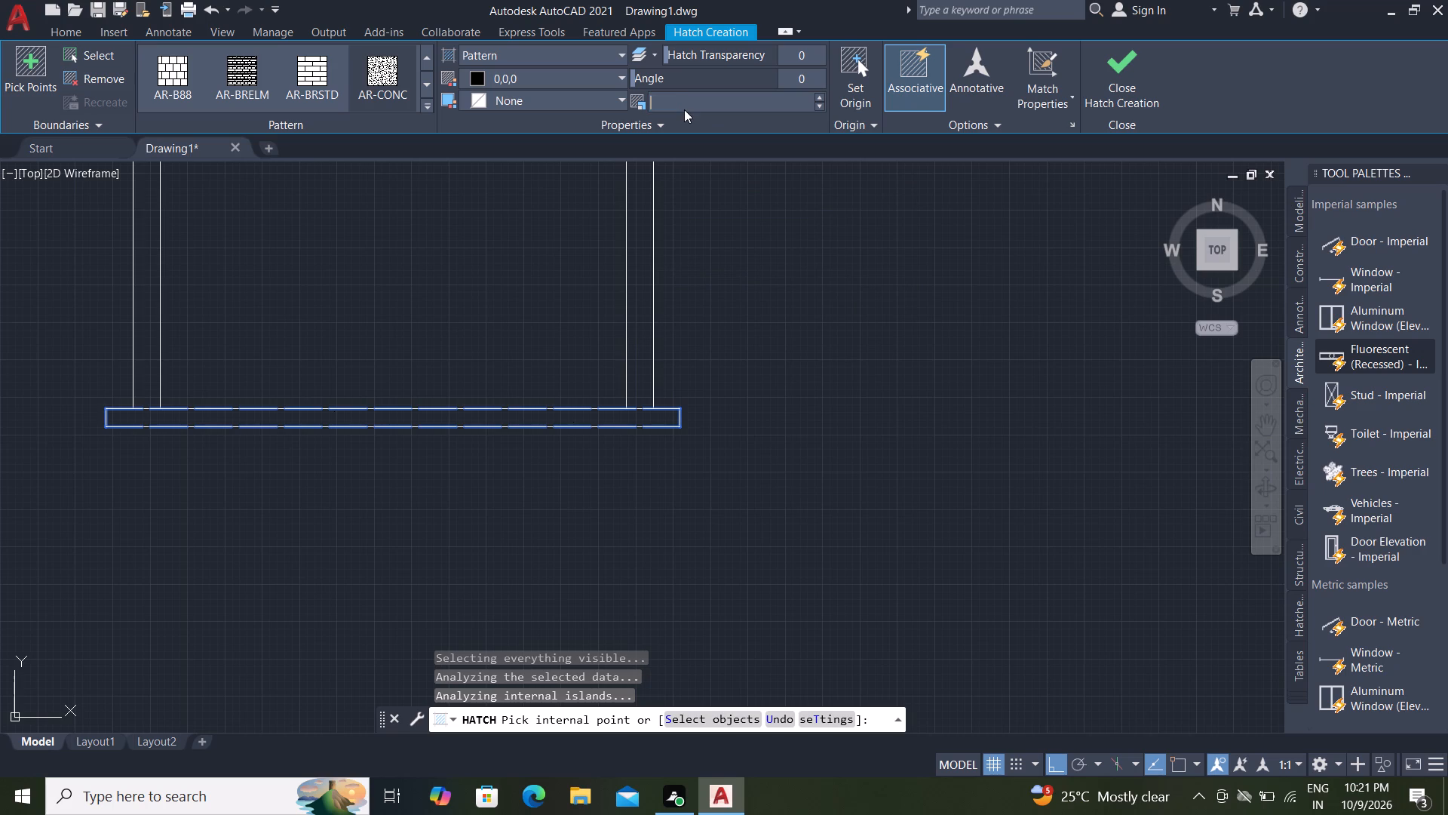
key(2)
key(Return)
key(Return)
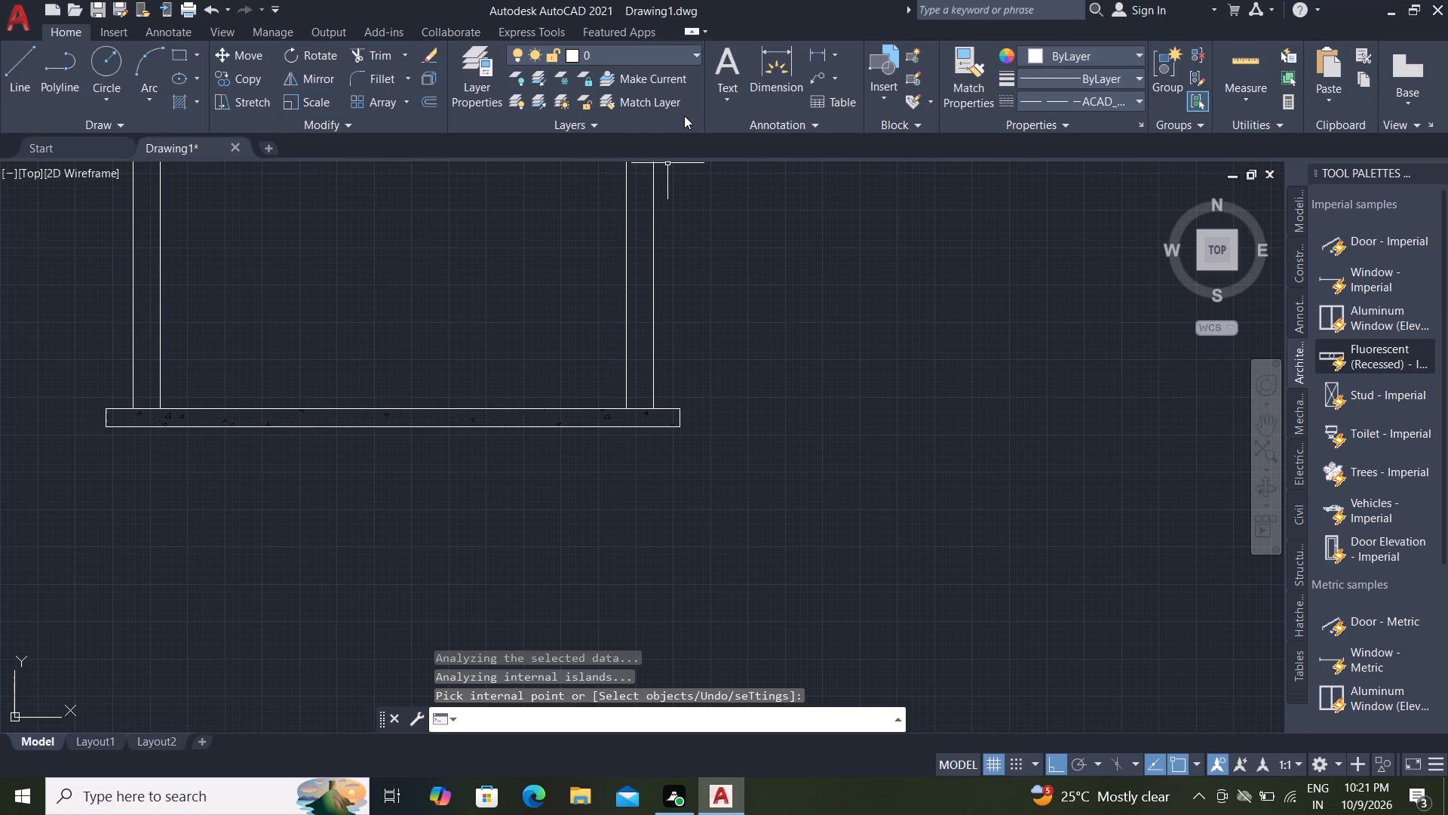
Change the base slab hatch's colour to ByLayer and its scale to 0.5.
scroll(637, 425, up, 3)
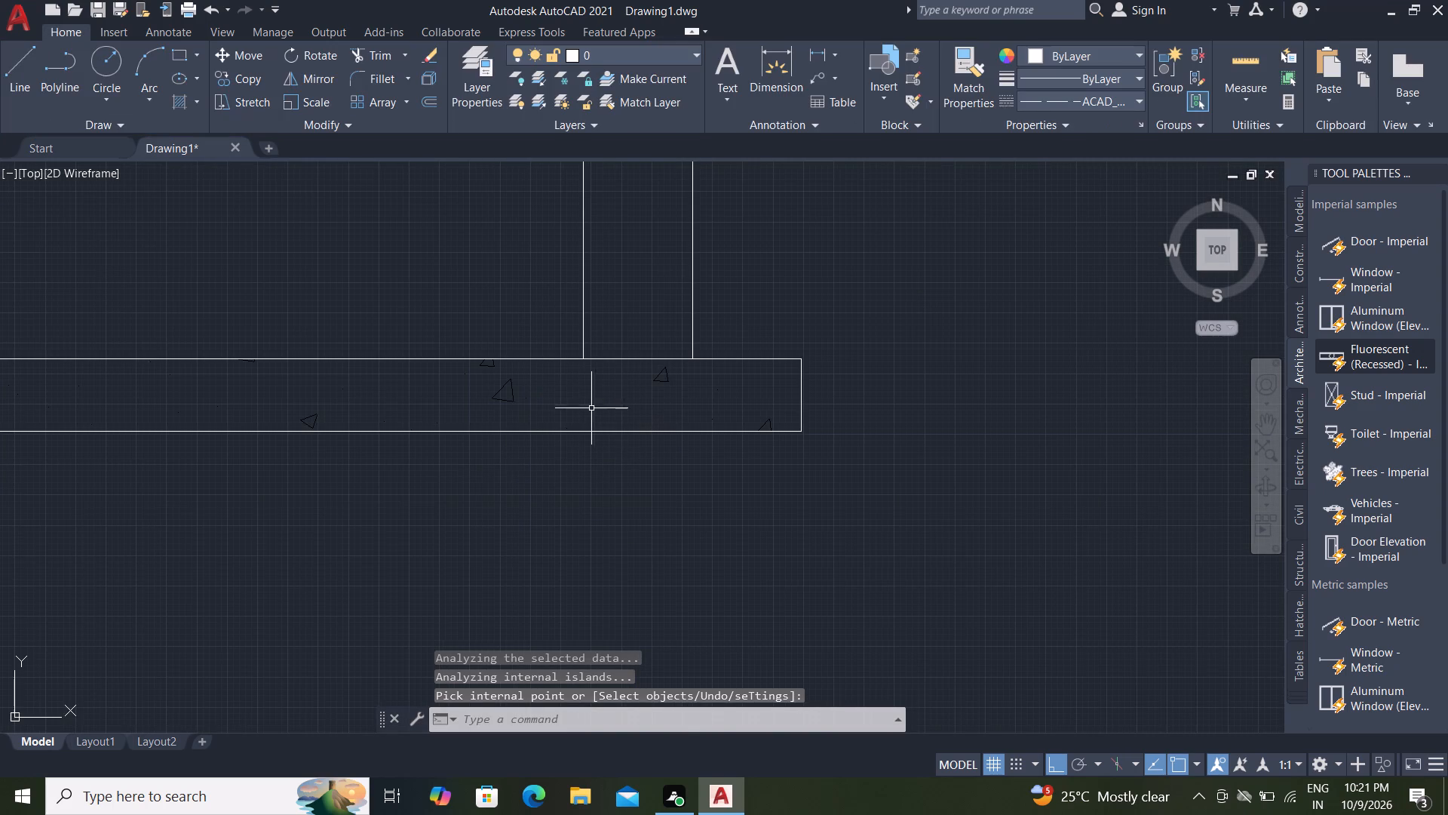
click(514, 403)
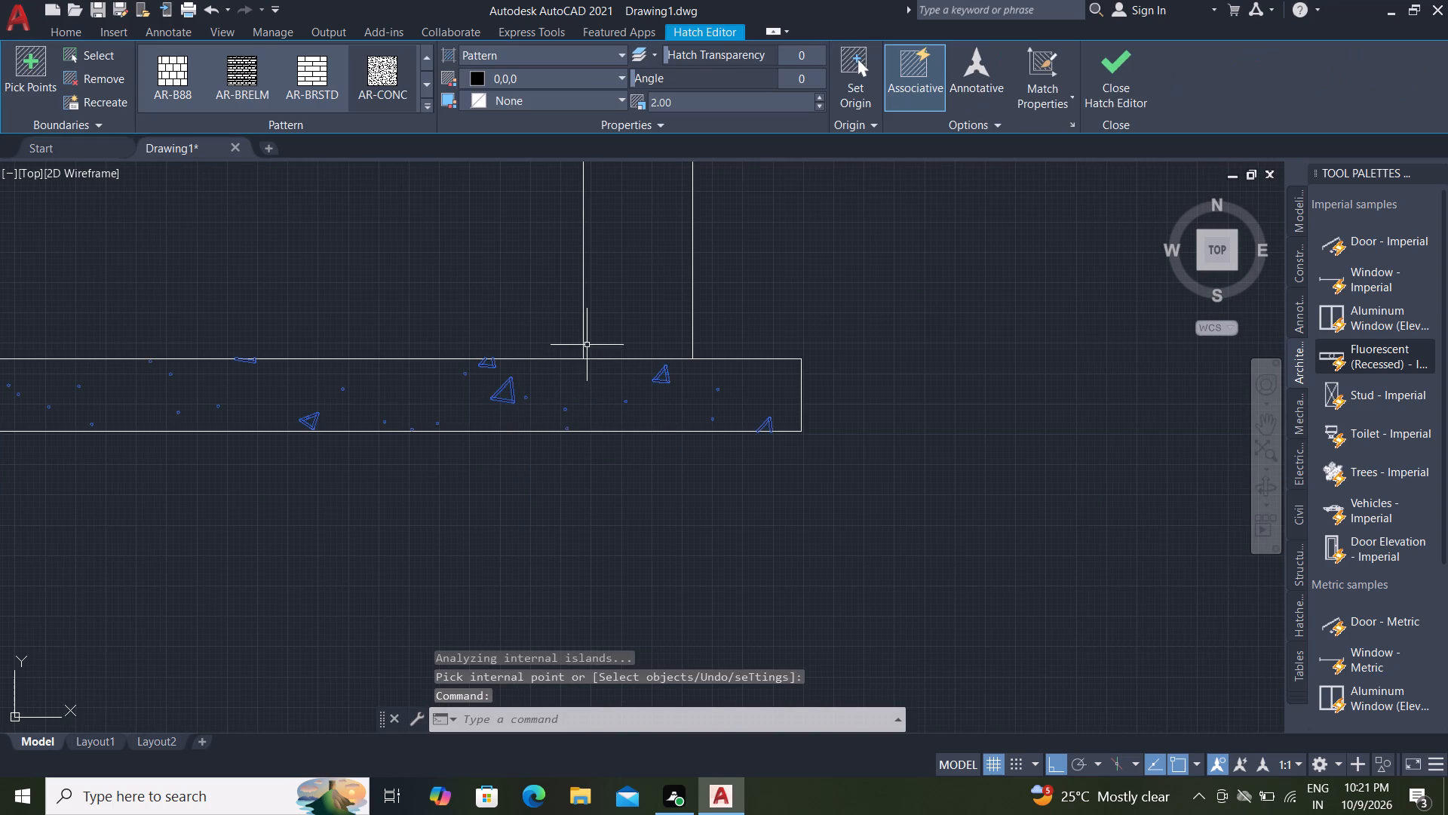
click(507, 72)
click(468, 105)
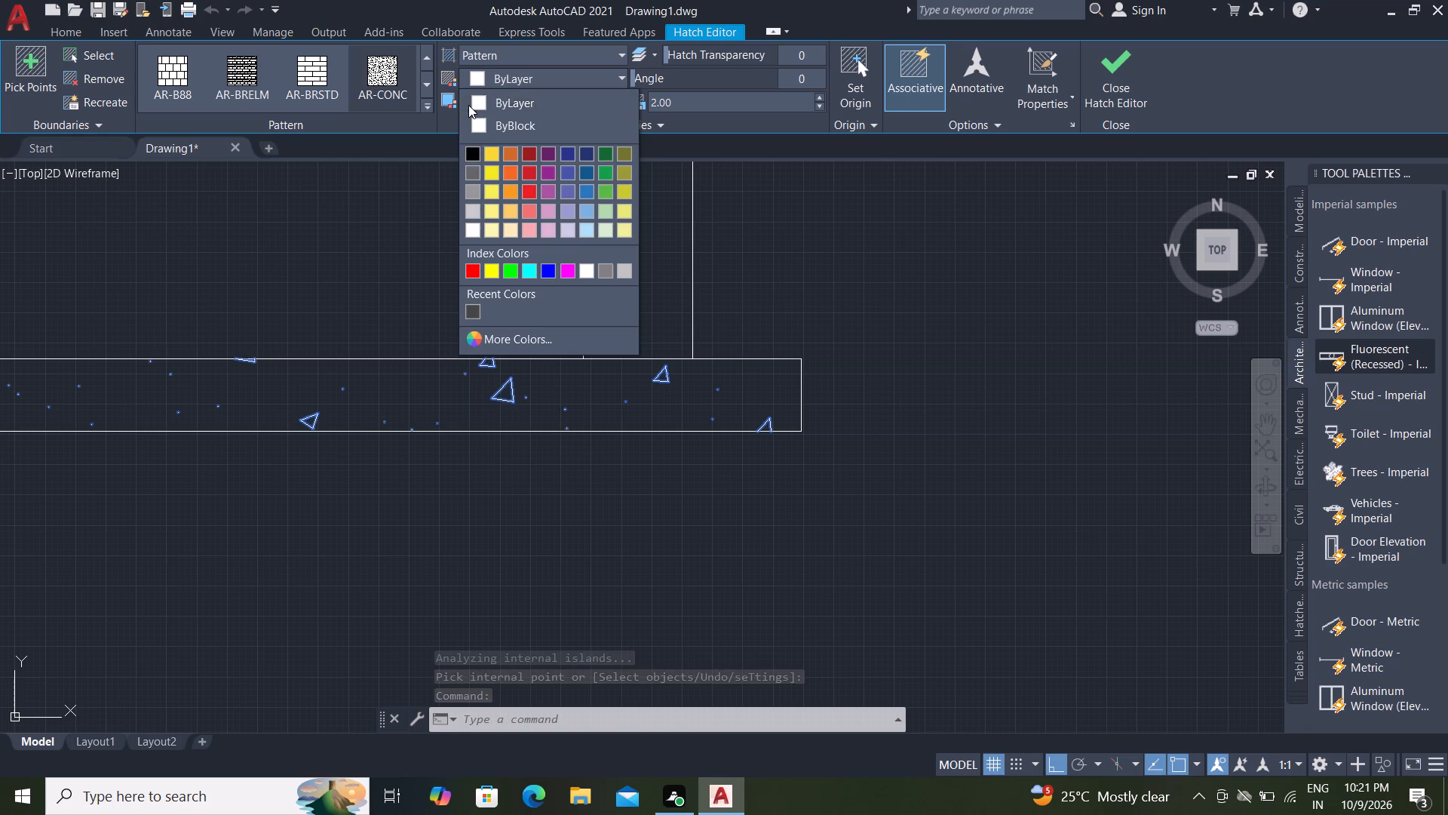
click(704, 93)
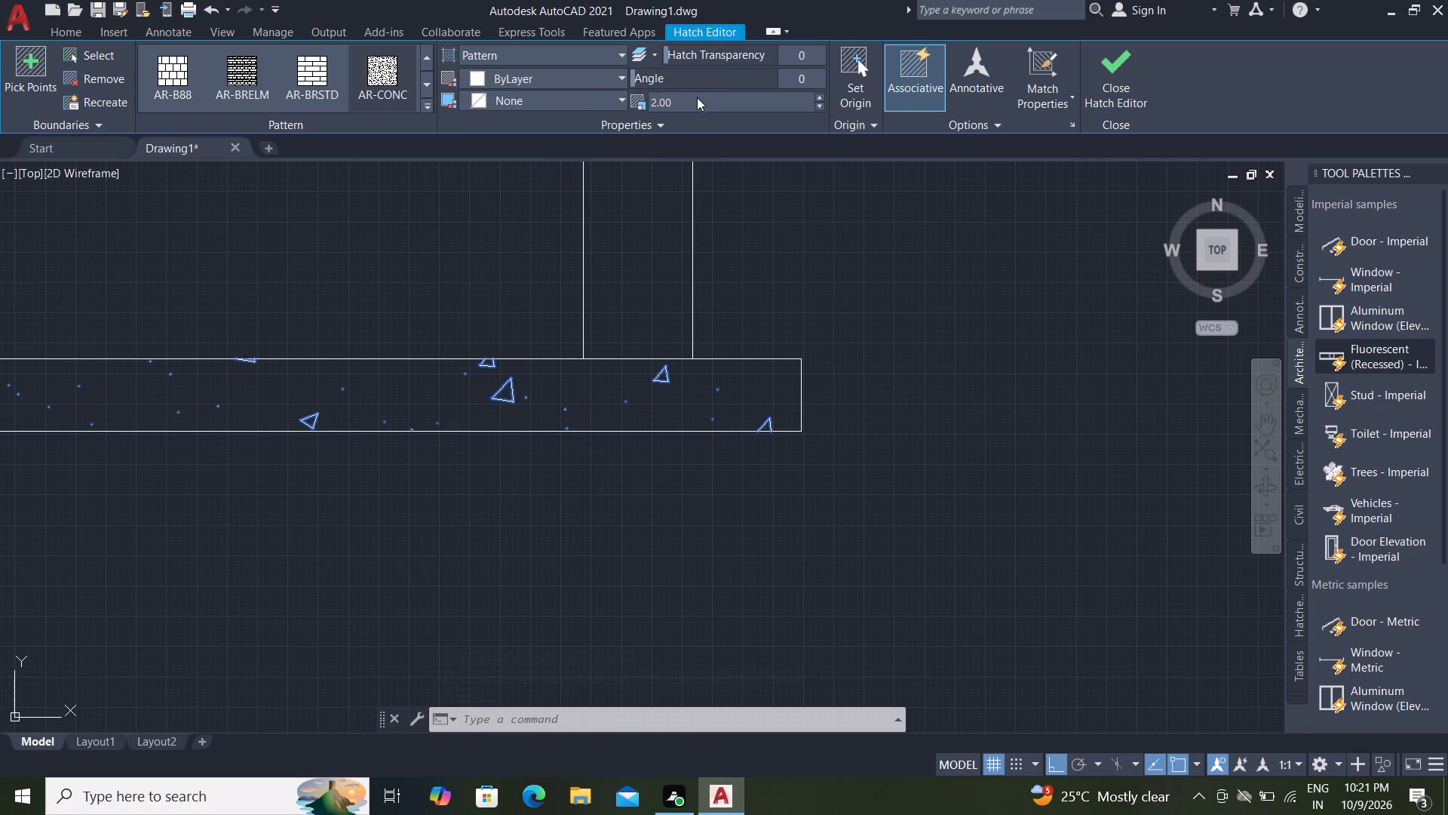
click(678, 101)
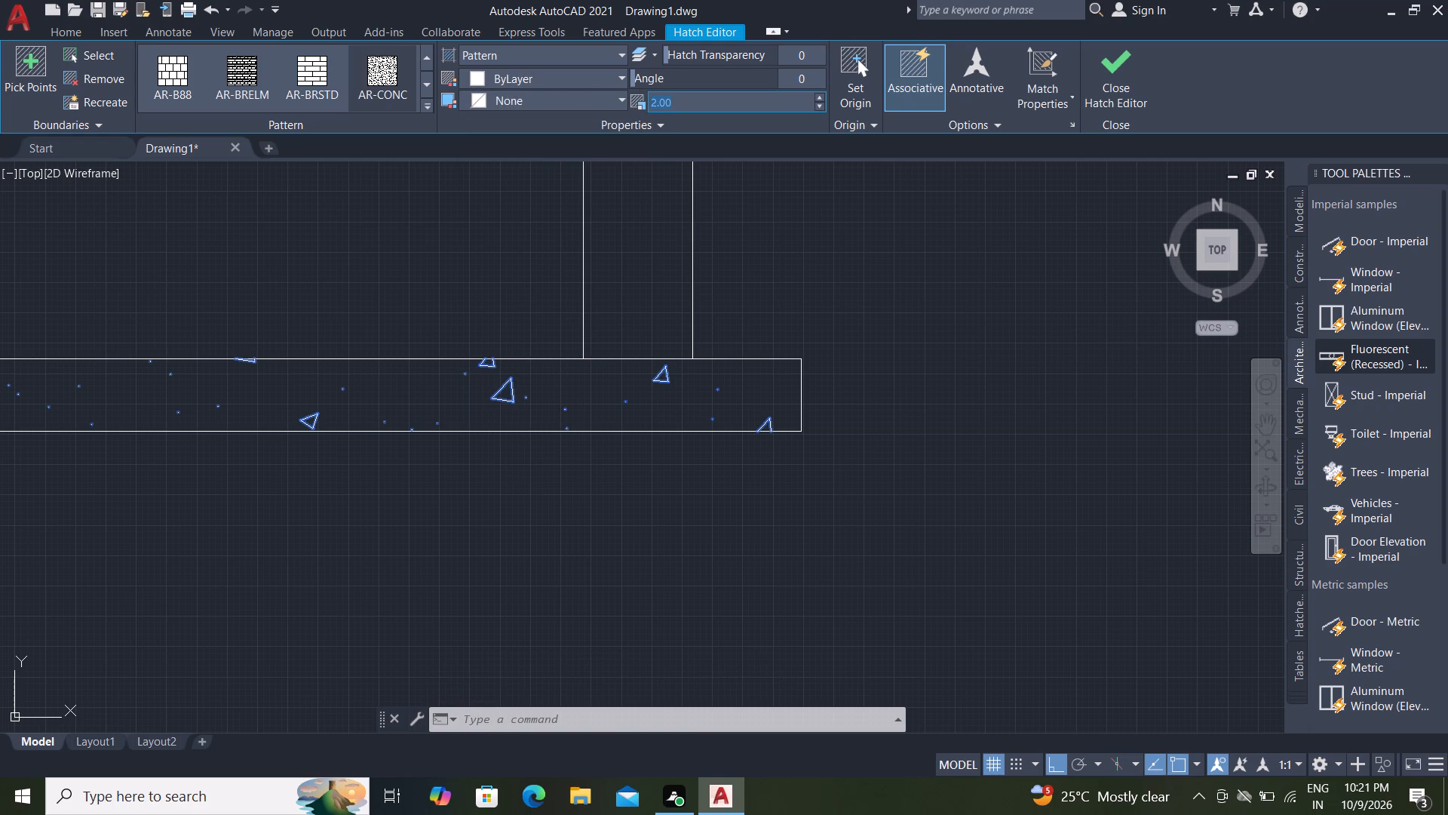
key(BackSpace)
key(0)
text(.5)
key(Return)
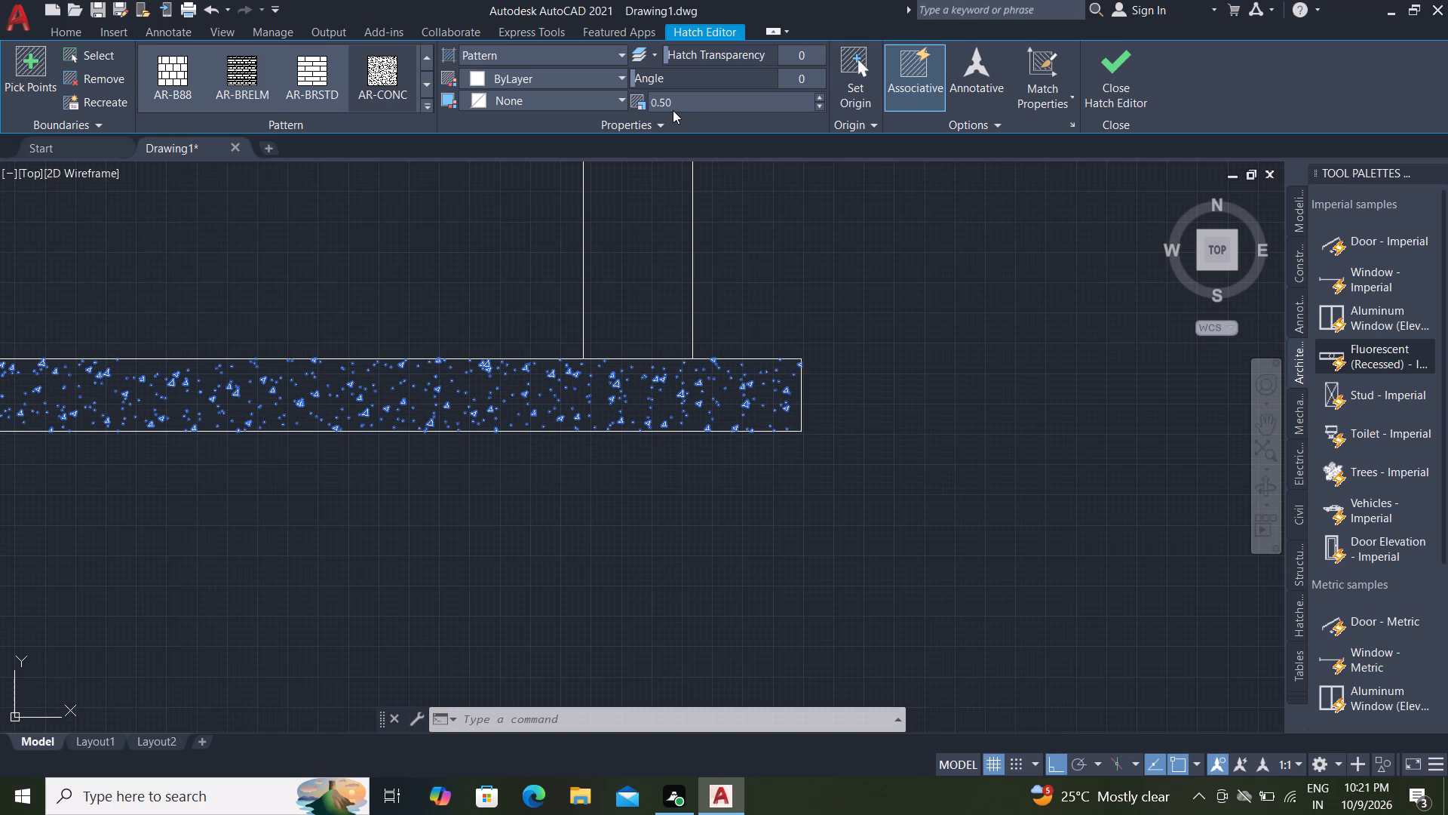
key(Escape)
Offset the base slab's top line 4'3" upward across the walls.
scroll(650, 266, down, 2)
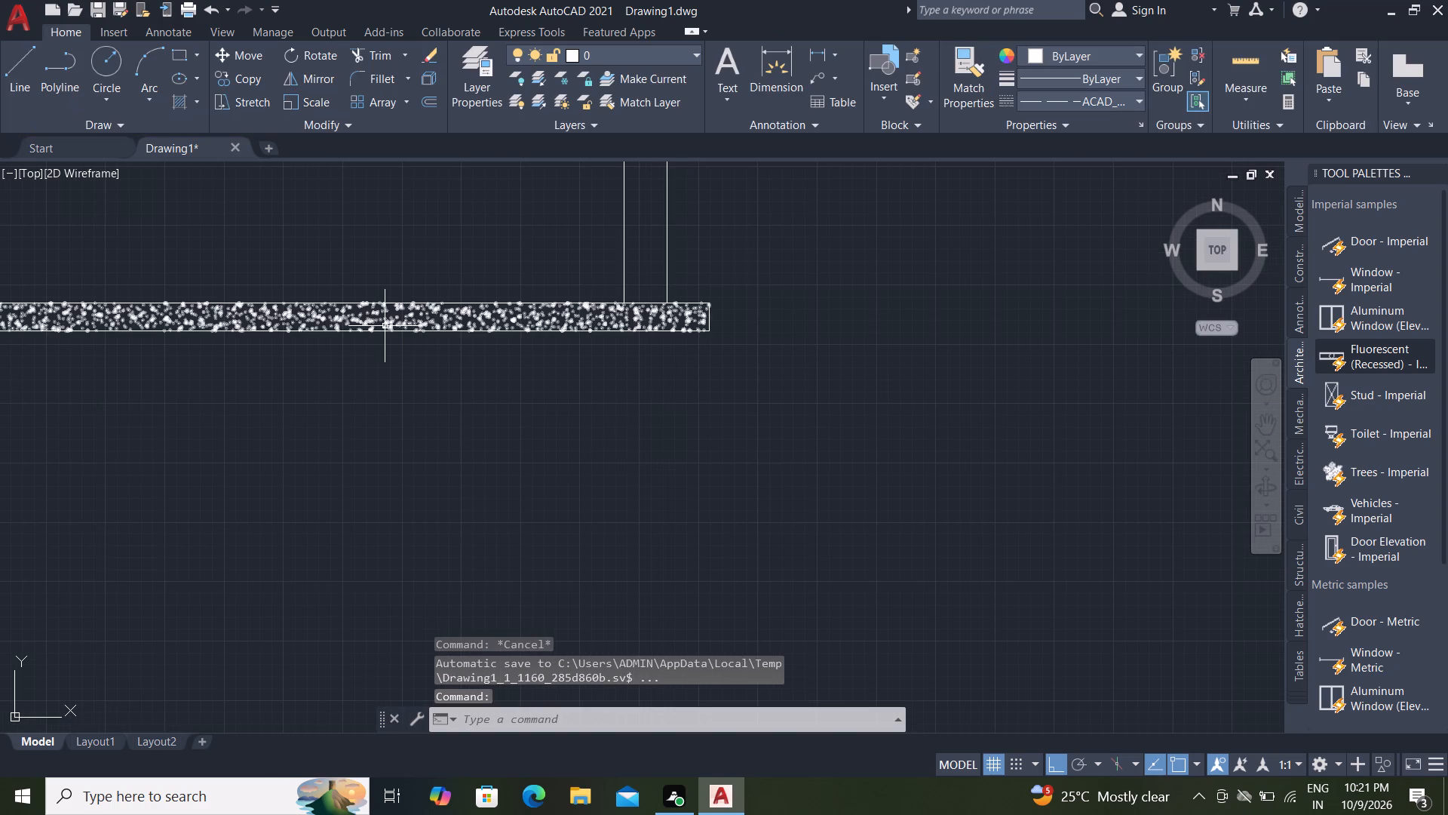
middle_drag(384, 325, 655, 446)
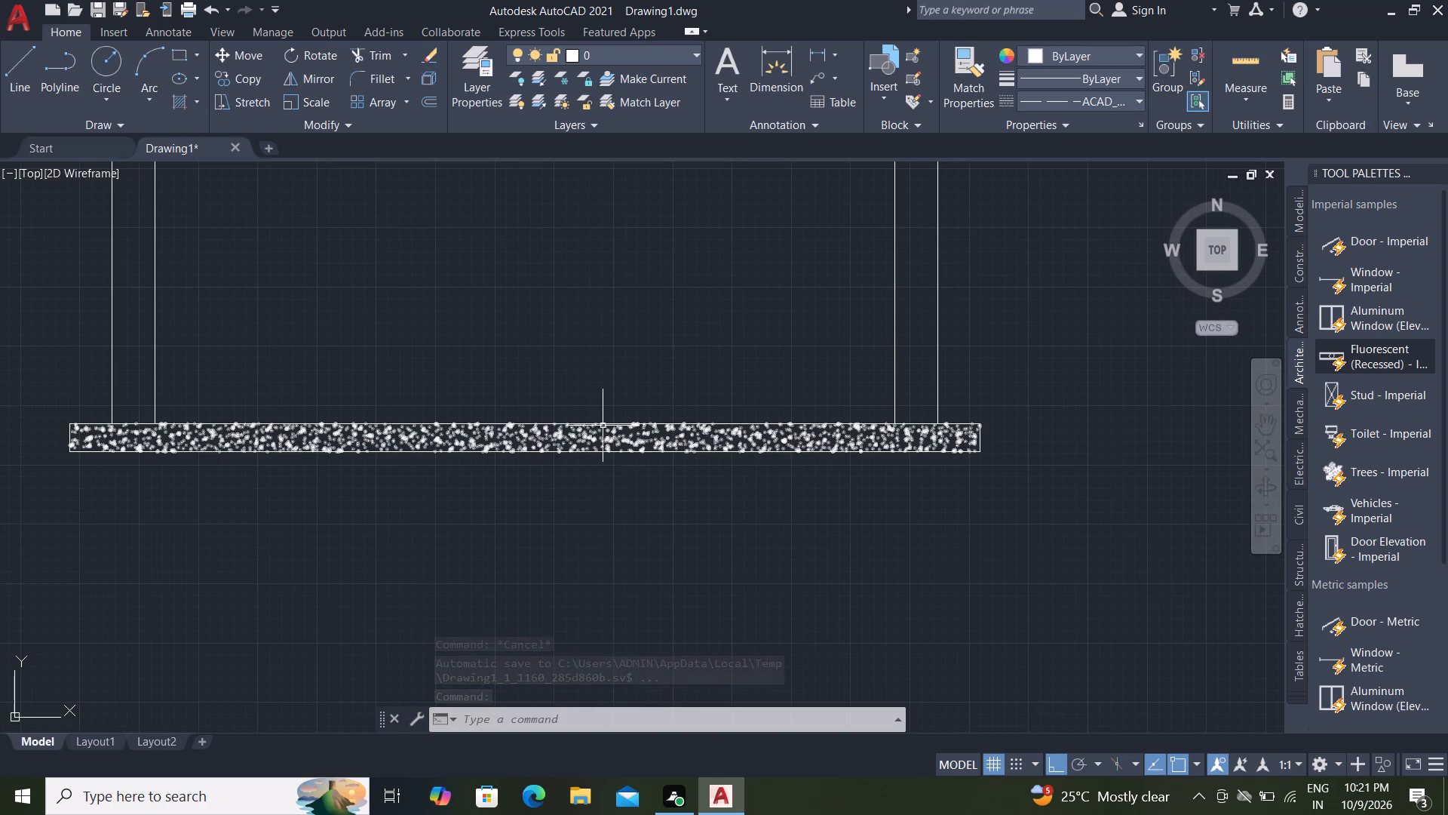
middle_drag(603, 427, 683, 457)
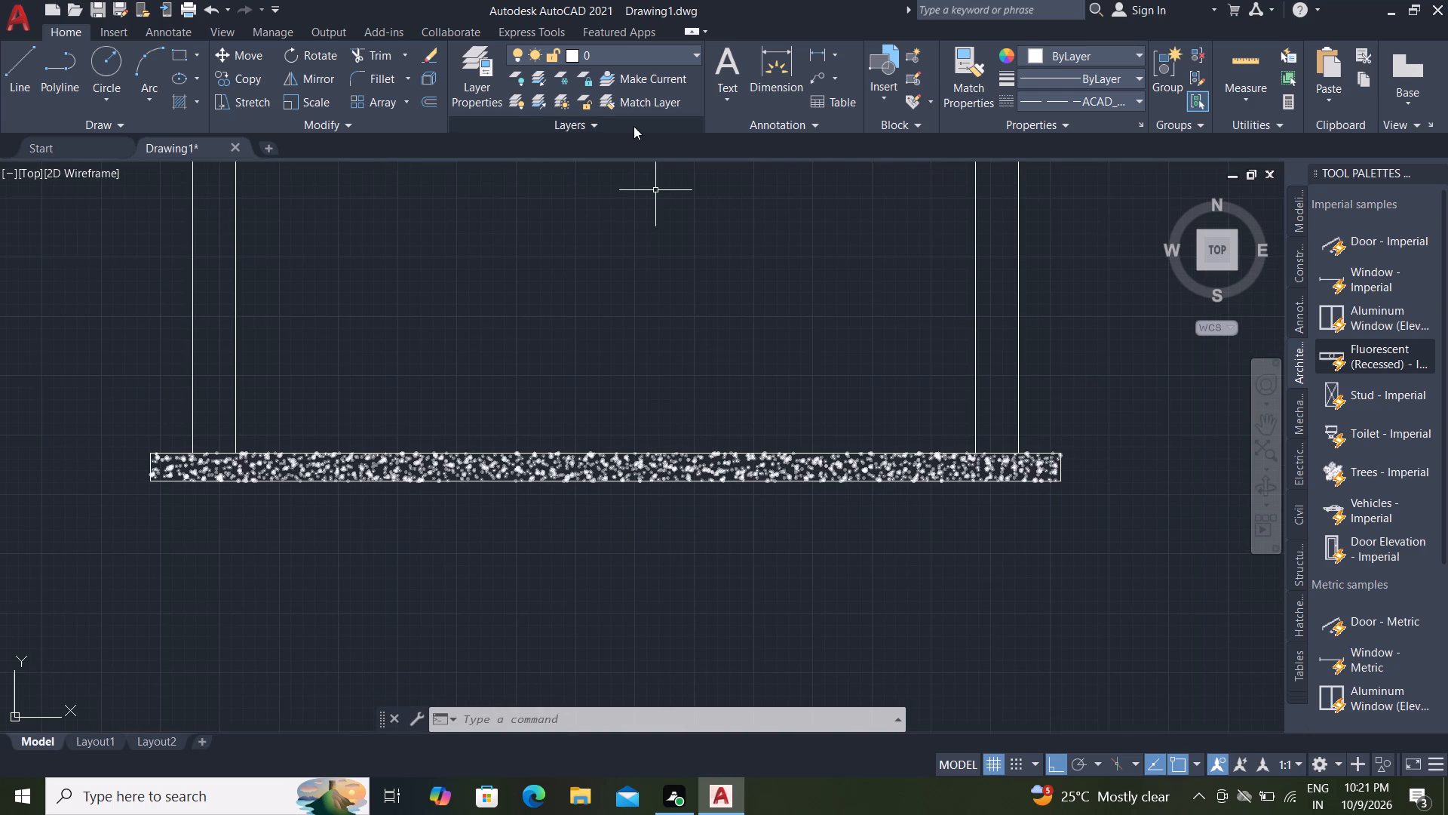
key(Escape)
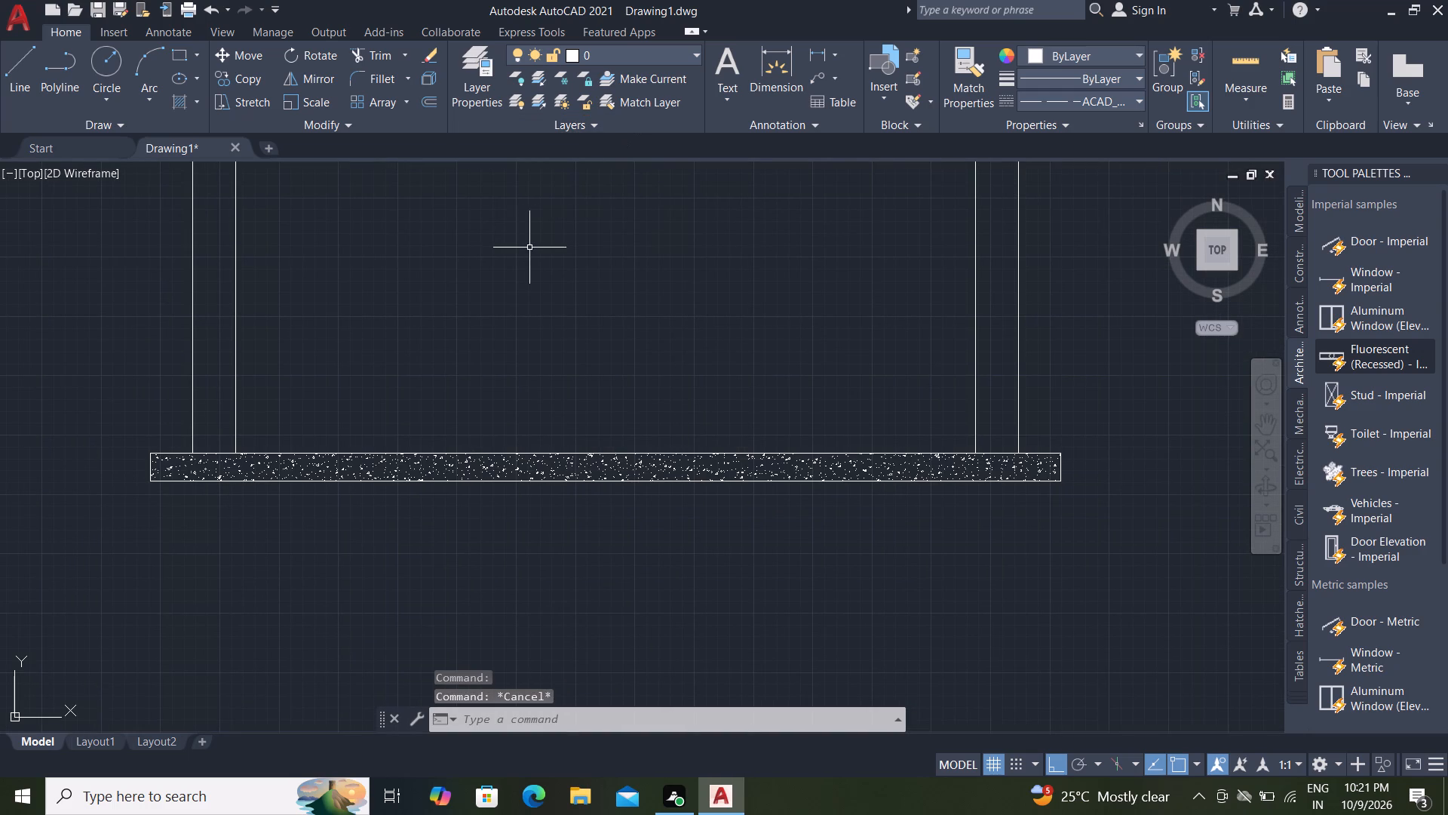
middle_drag(522, 249, 709, 313)
middle_drag(669, 319, 680, 323)
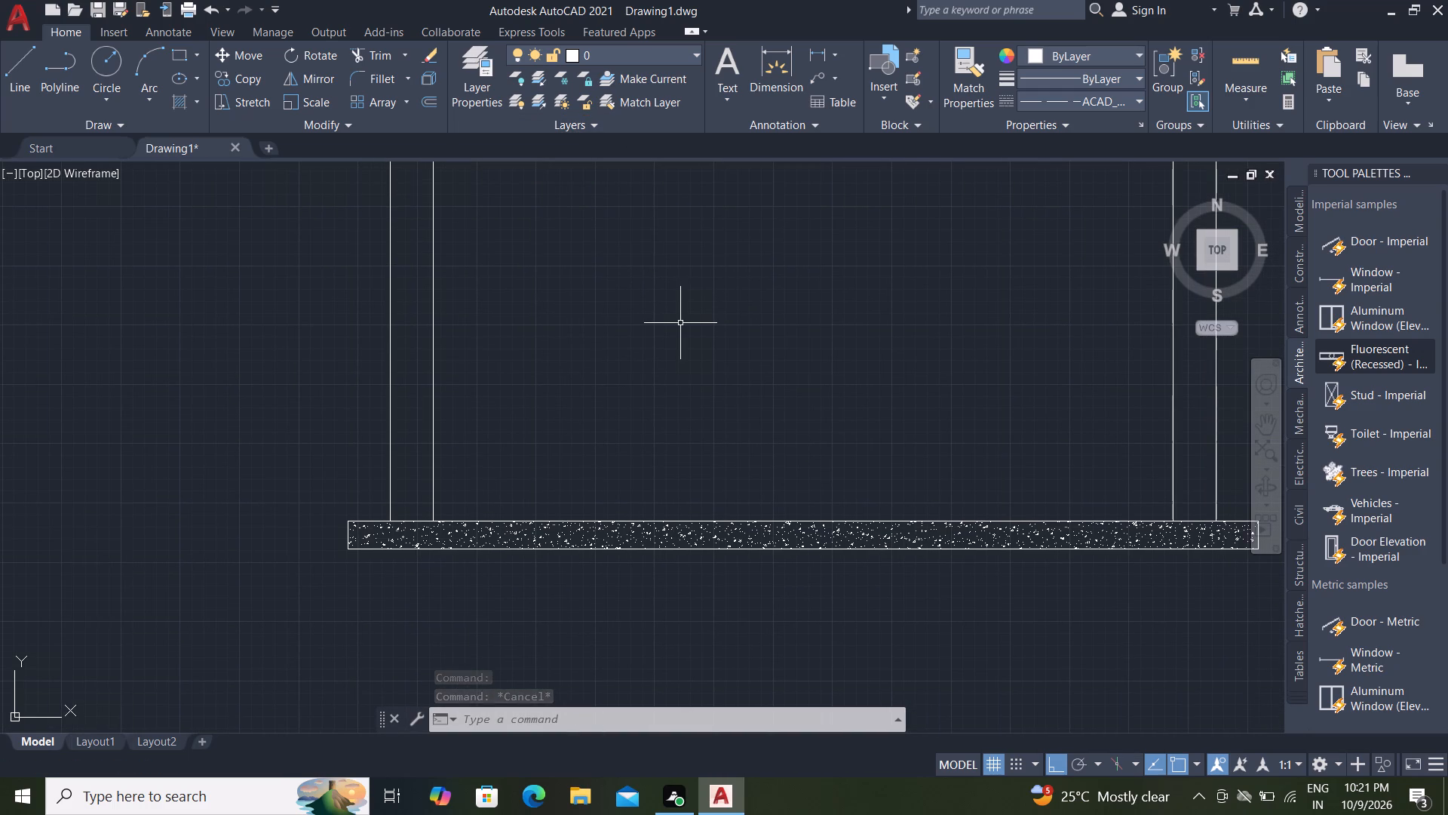
middle_drag(680, 323, 659, 313)
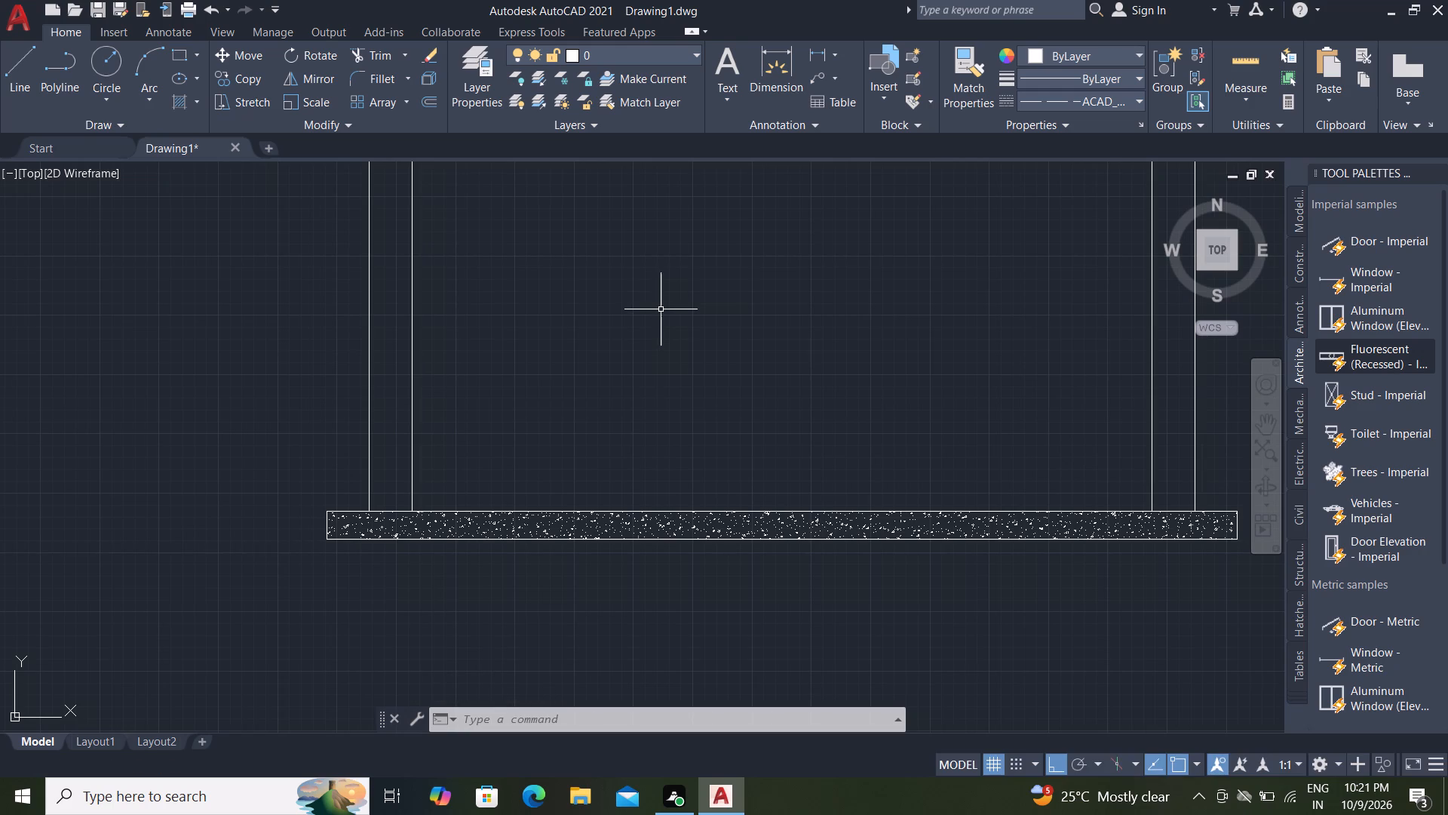
key(Escape)
text(O)
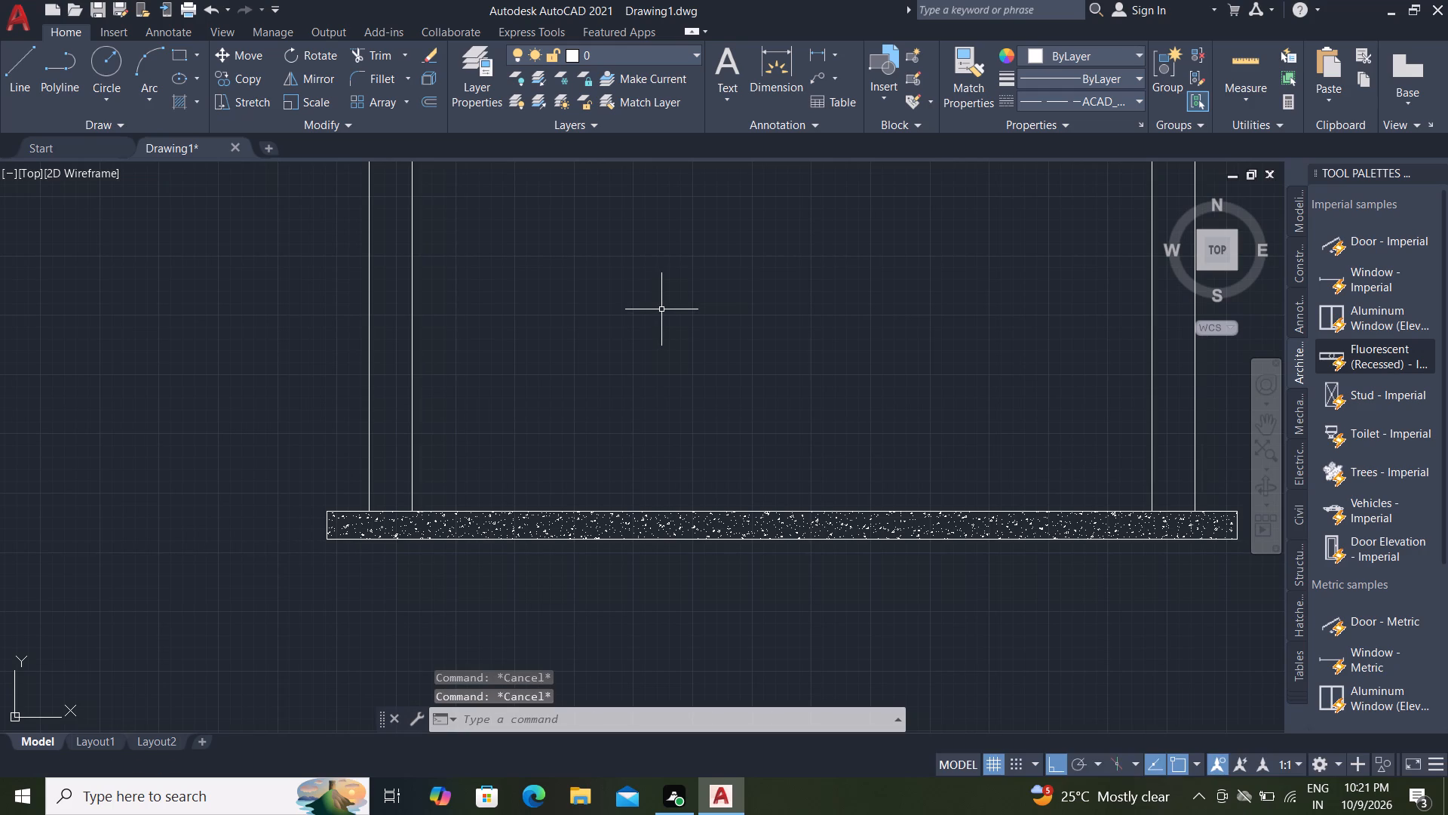
key(space)
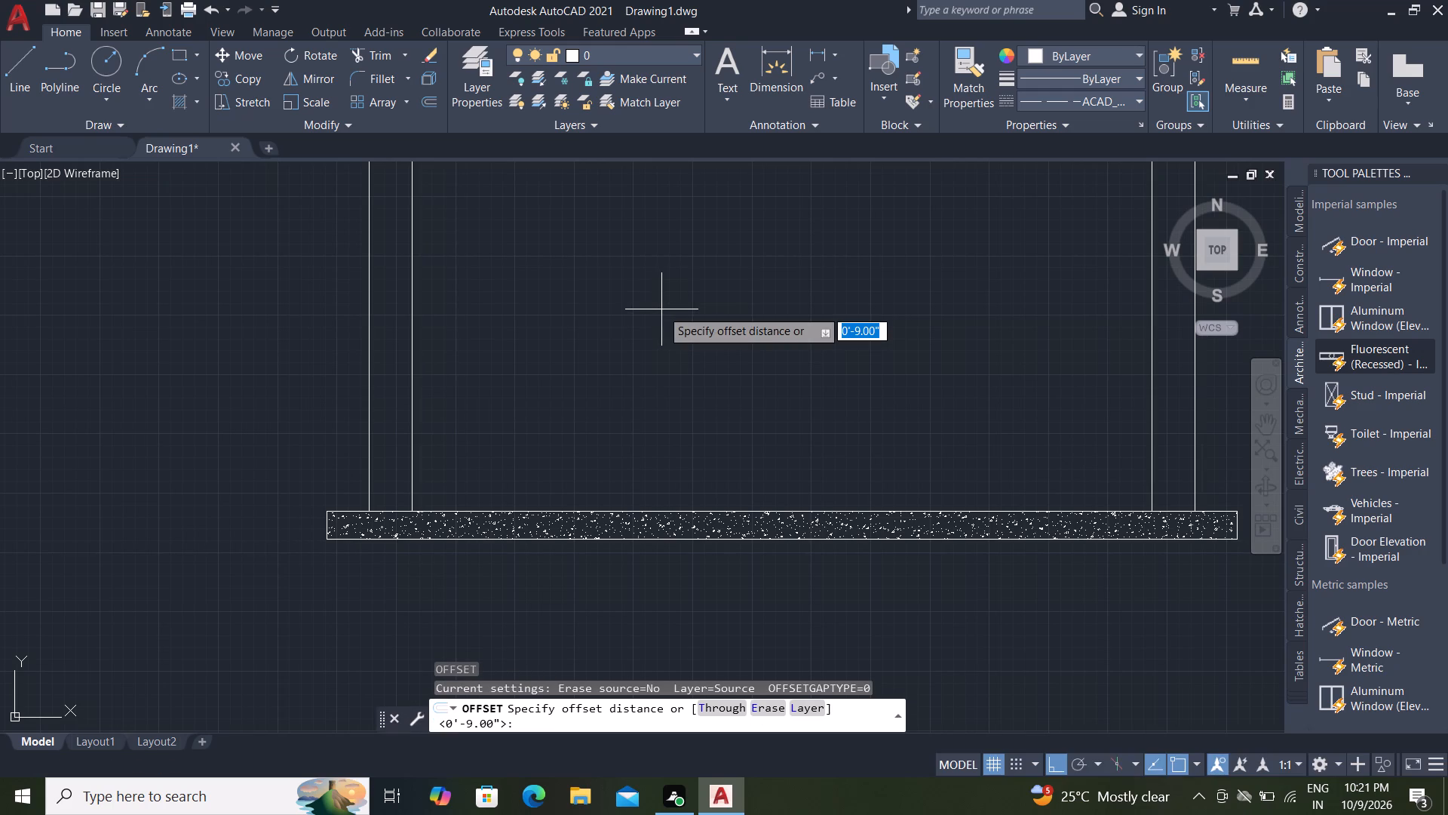
text(4')
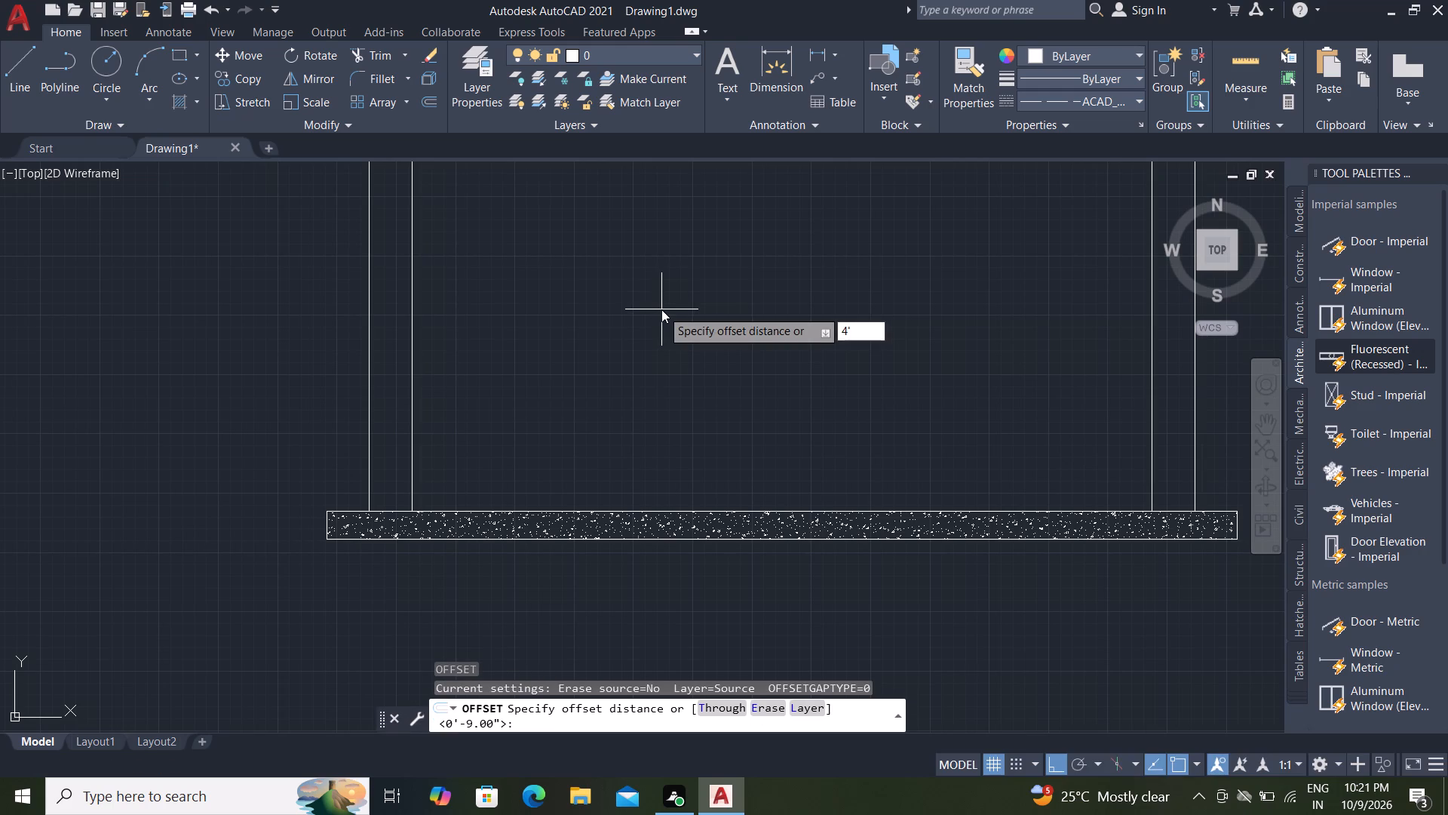
text(3")
key(Return)
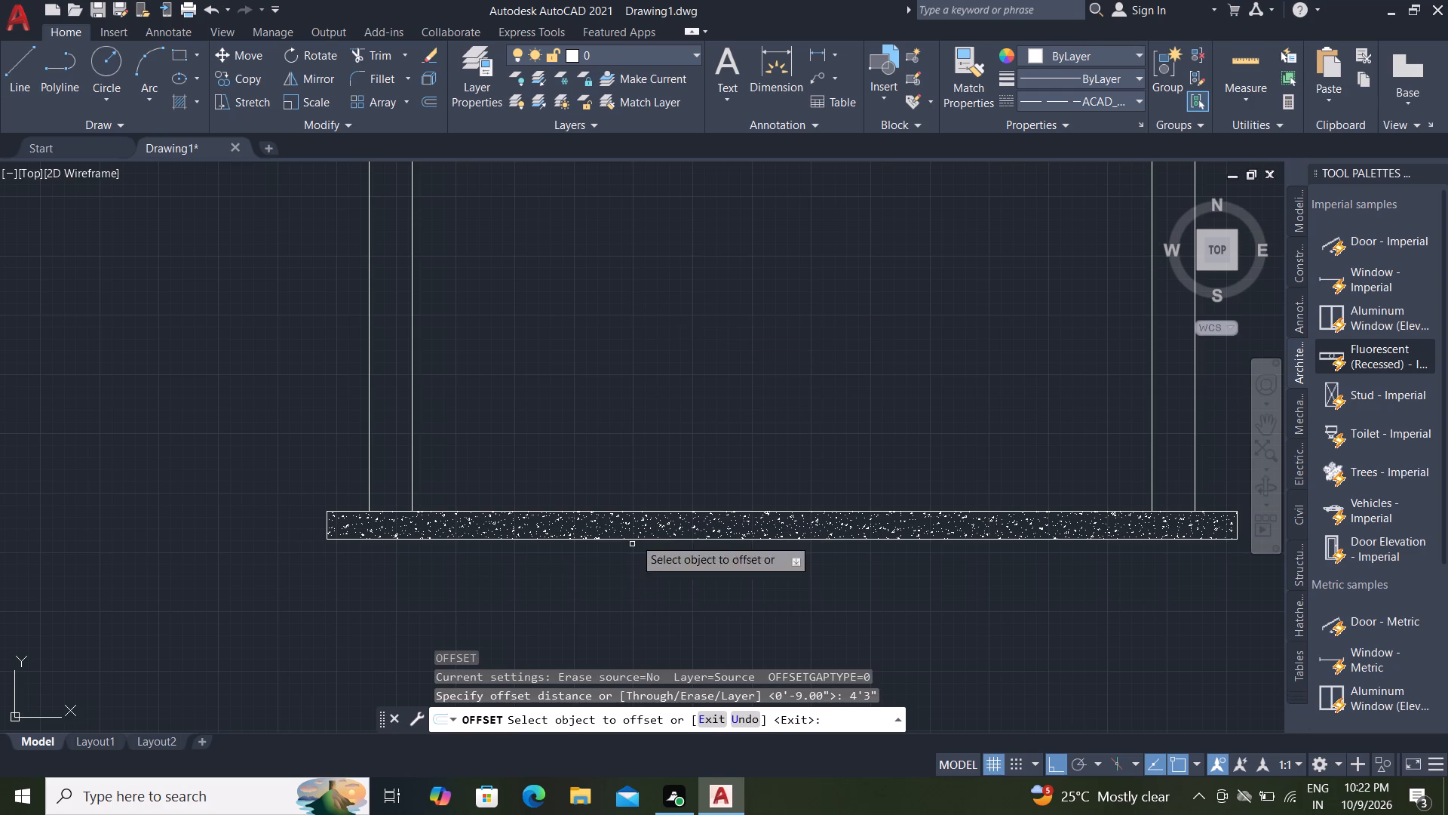
click(649, 509)
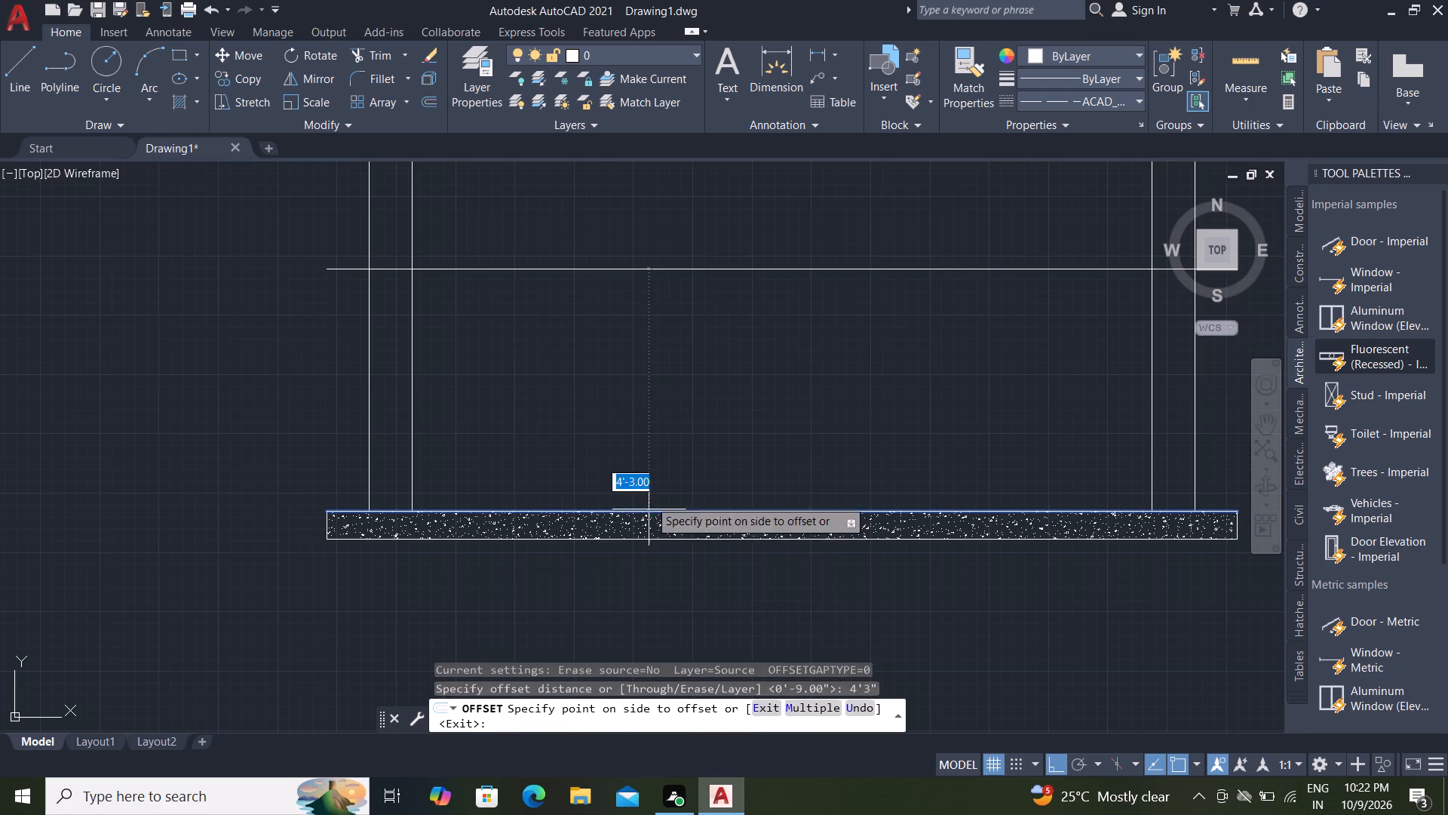
scroll(651, 281, down, 1)
click(658, 197)
middle_drag(668, 328, 621, 420)
key(Escape)
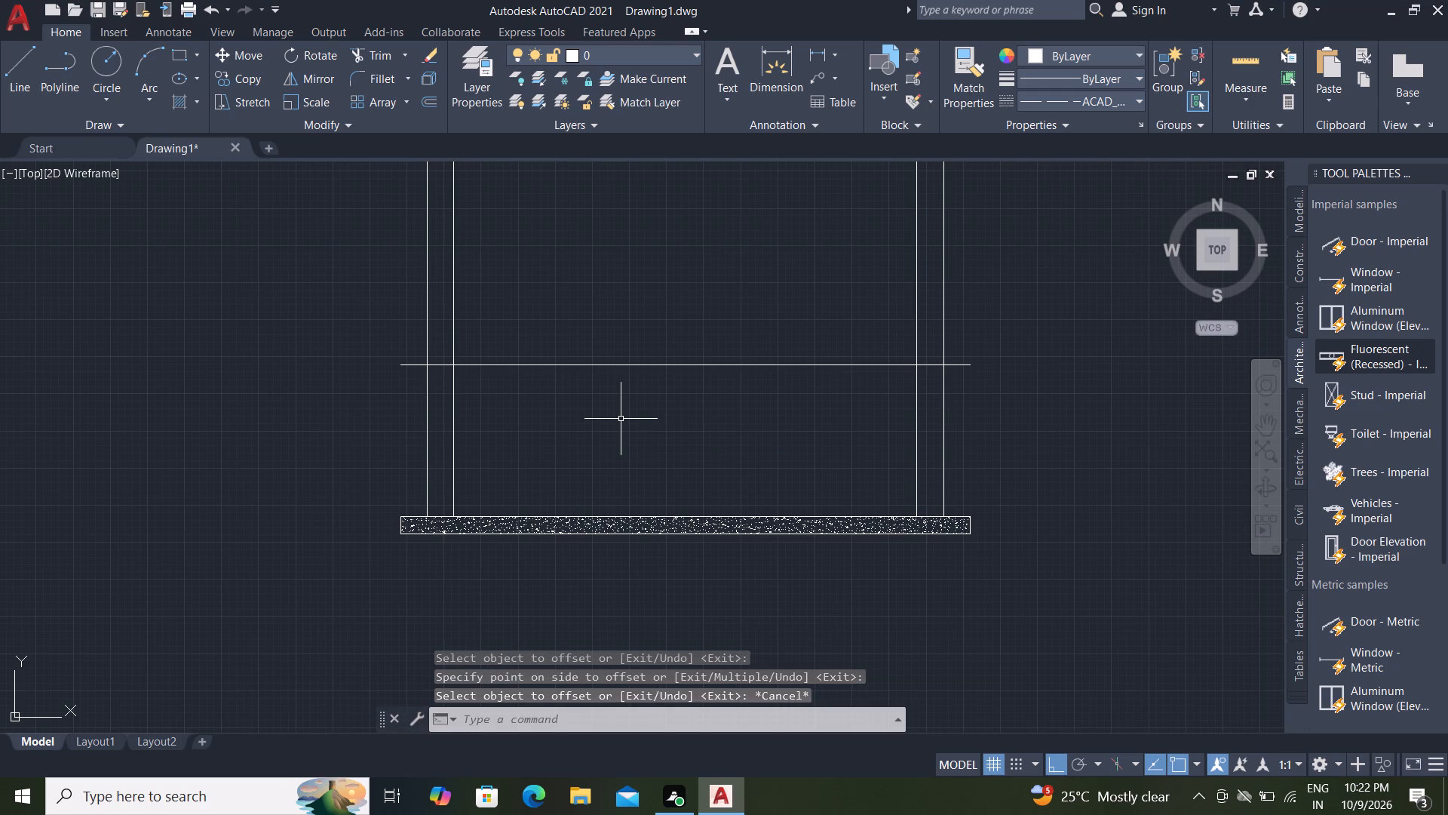
Trim both ends of the new horizontal line that project beyond the outer wall faces.
text(TR)
key(space)
click(397, 334)
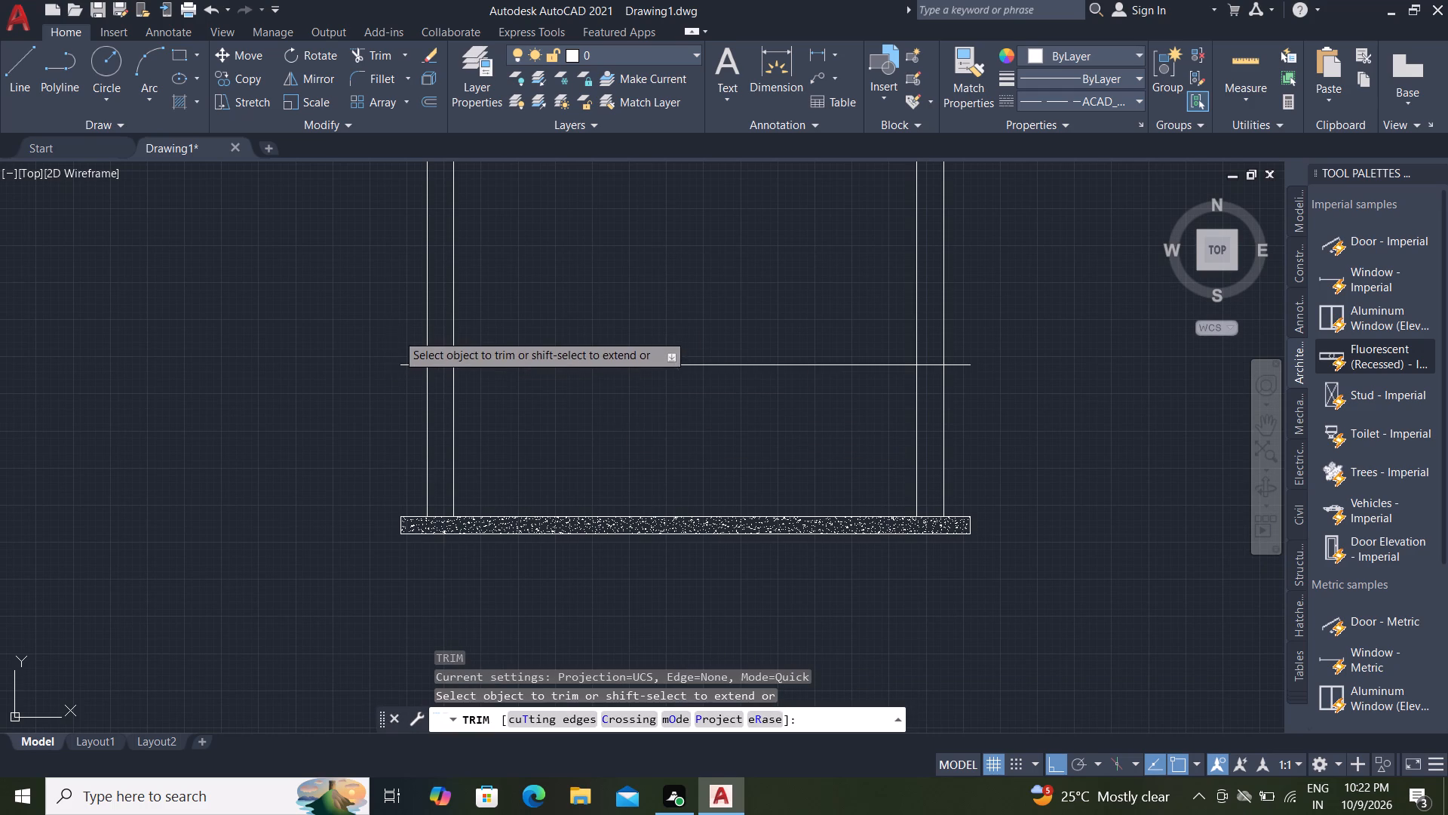
click(413, 373)
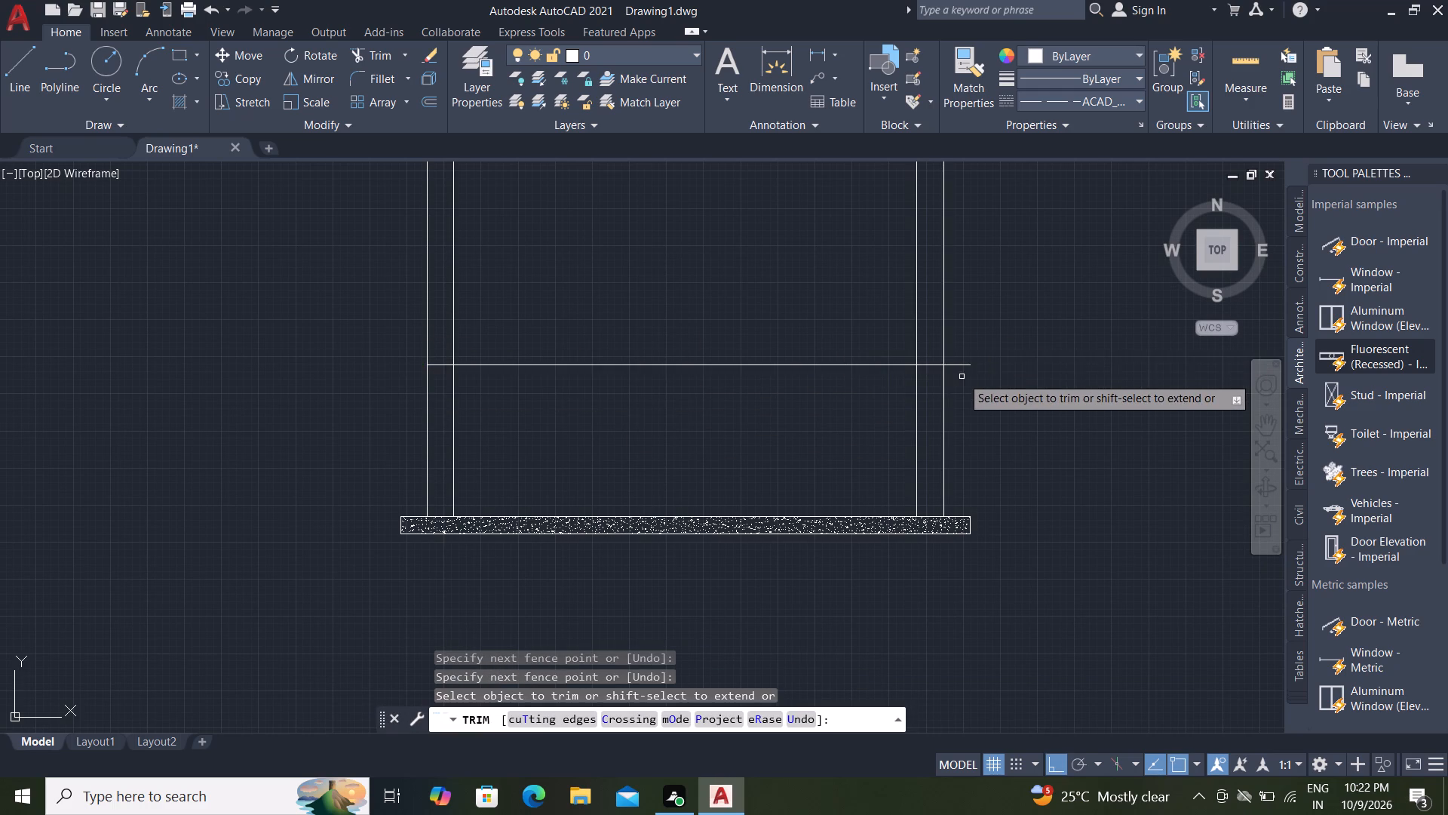
scroll(962, 377, up, 2)
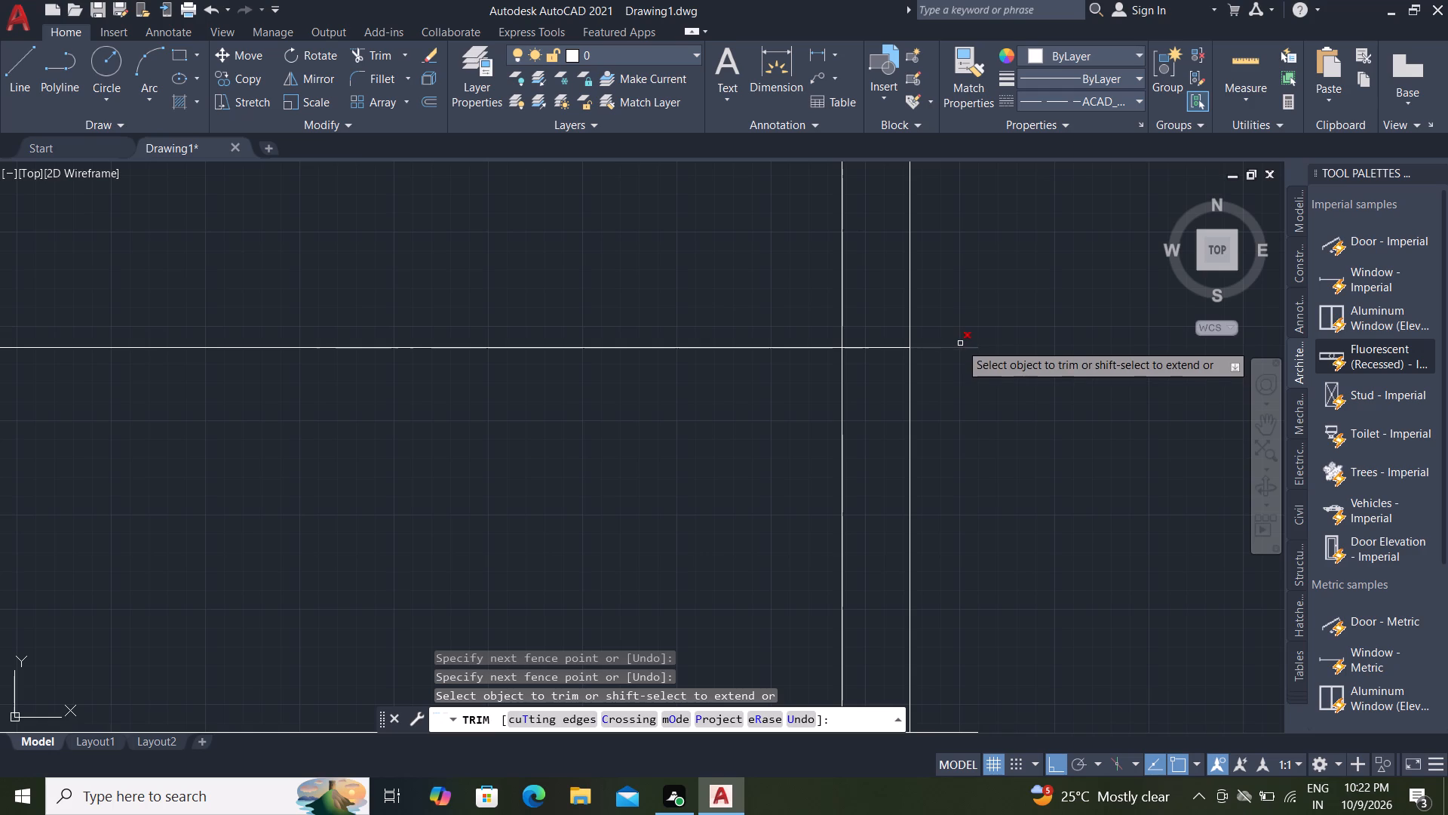
click(951, 321)
click(950, 393)
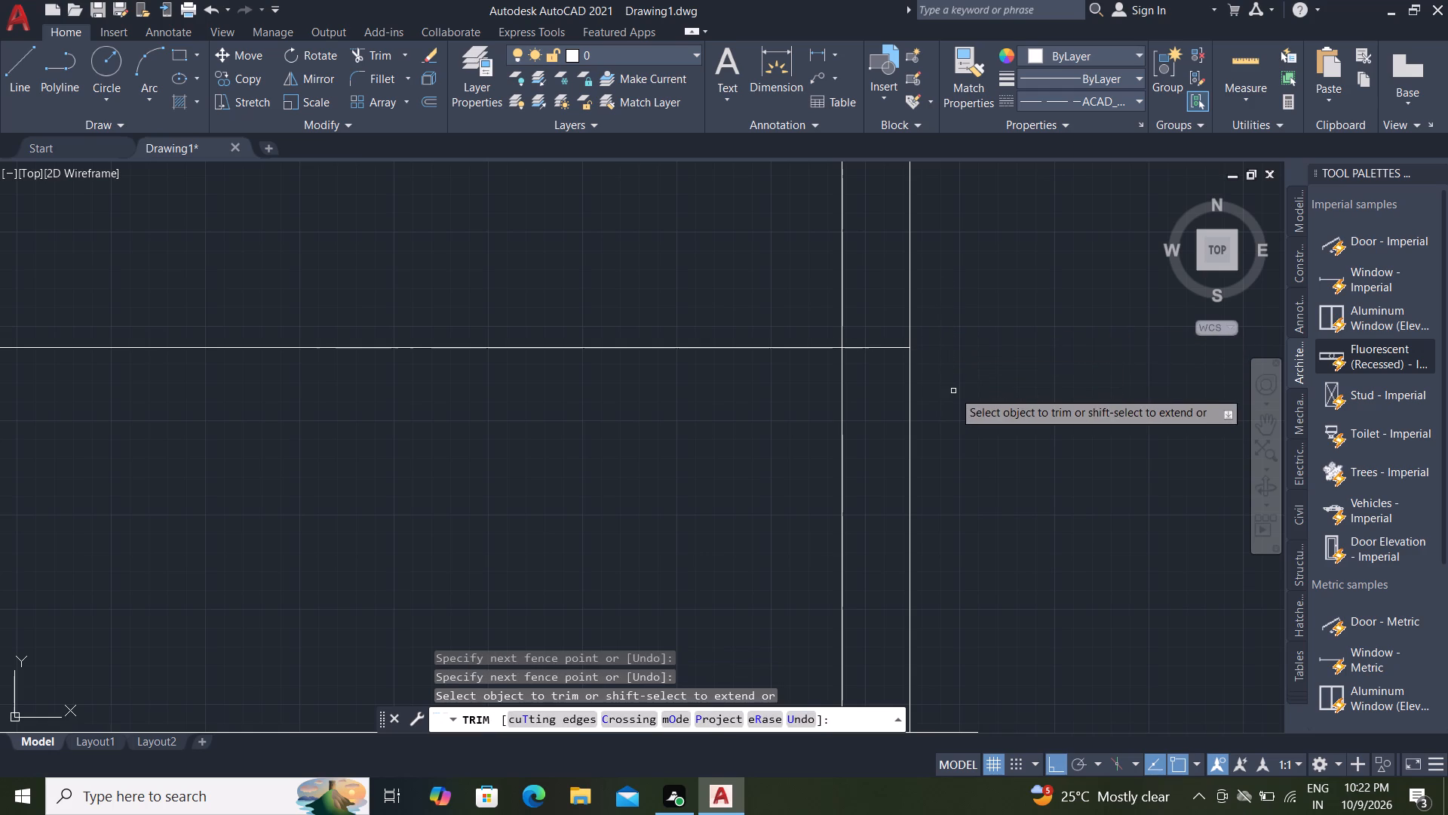
key(Escape)
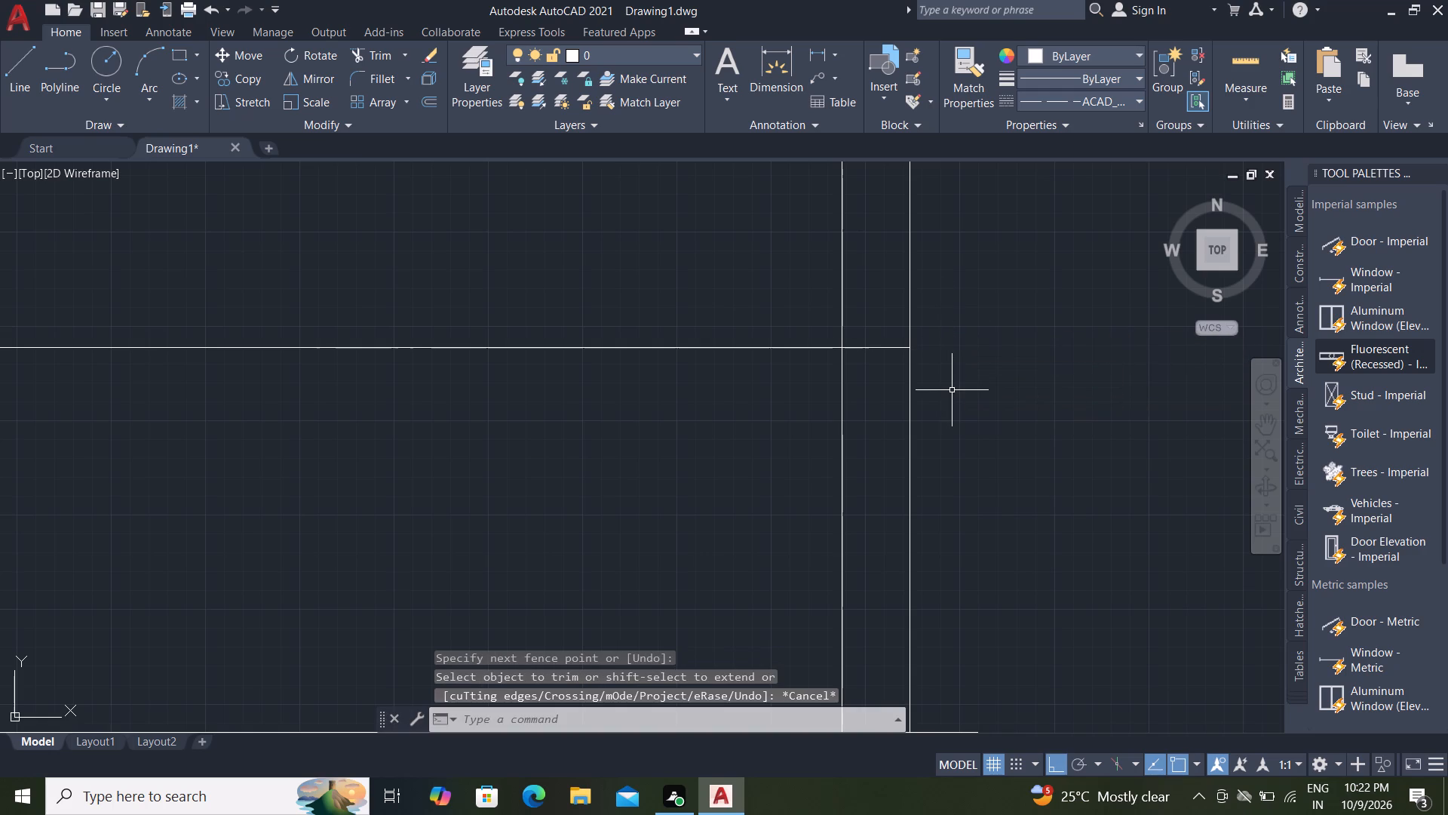
scroll(836, 365, down, 1)
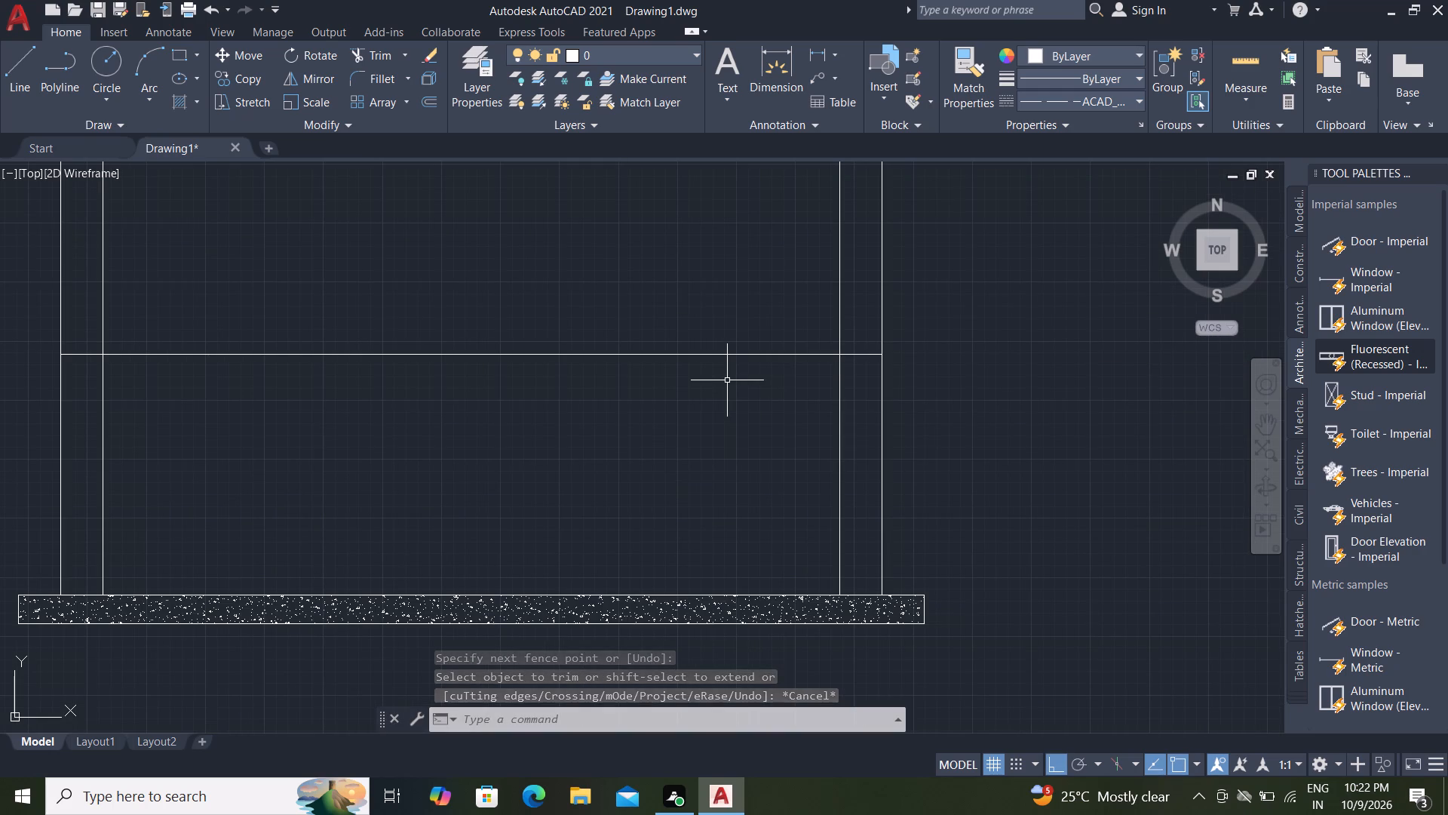
middle_drag(728, 380, 786, 391)
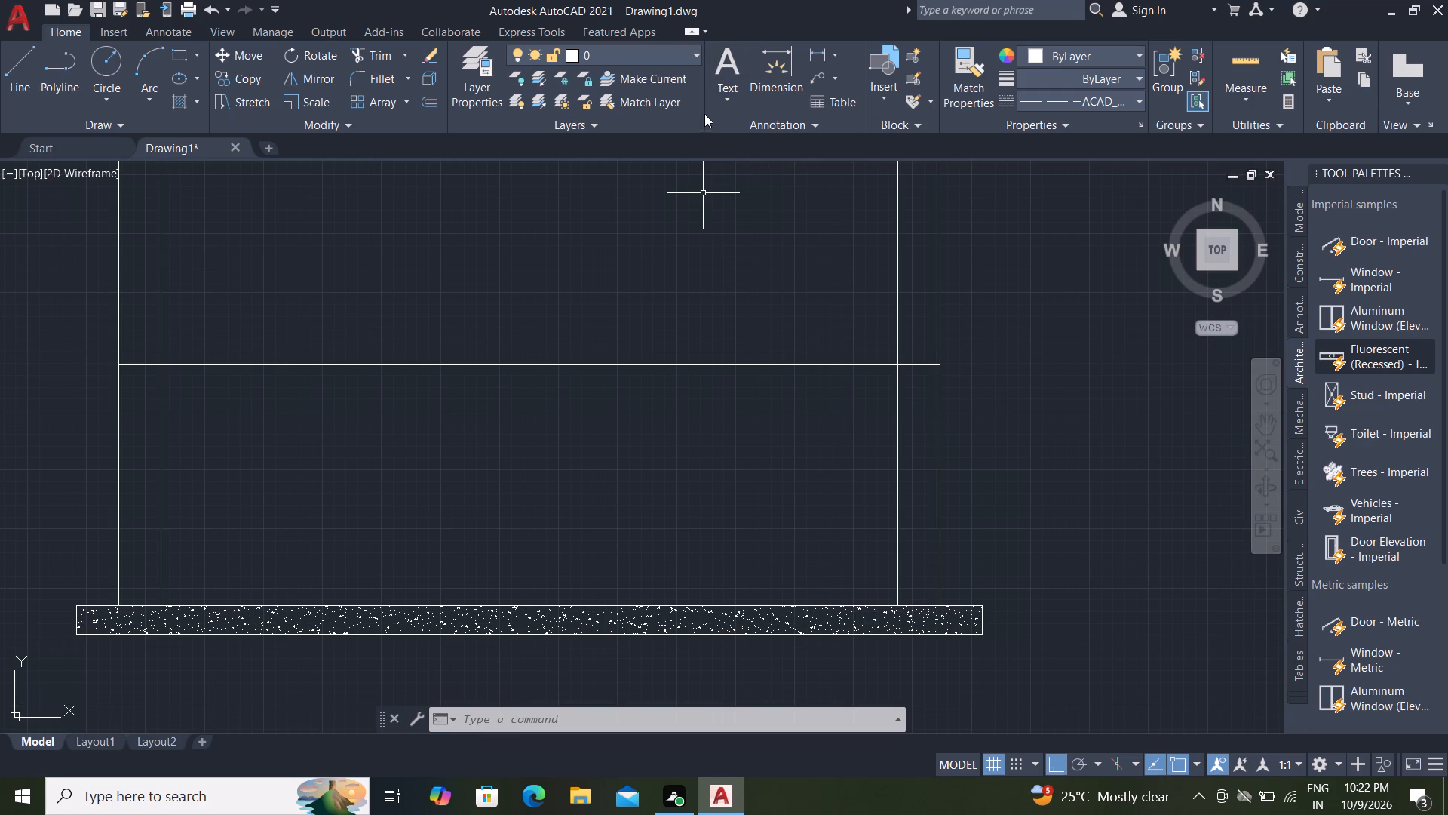
Offset the horizontal line that lies 4'3" above the base slab upward by 4" across the walls.
text(O)
key(space)
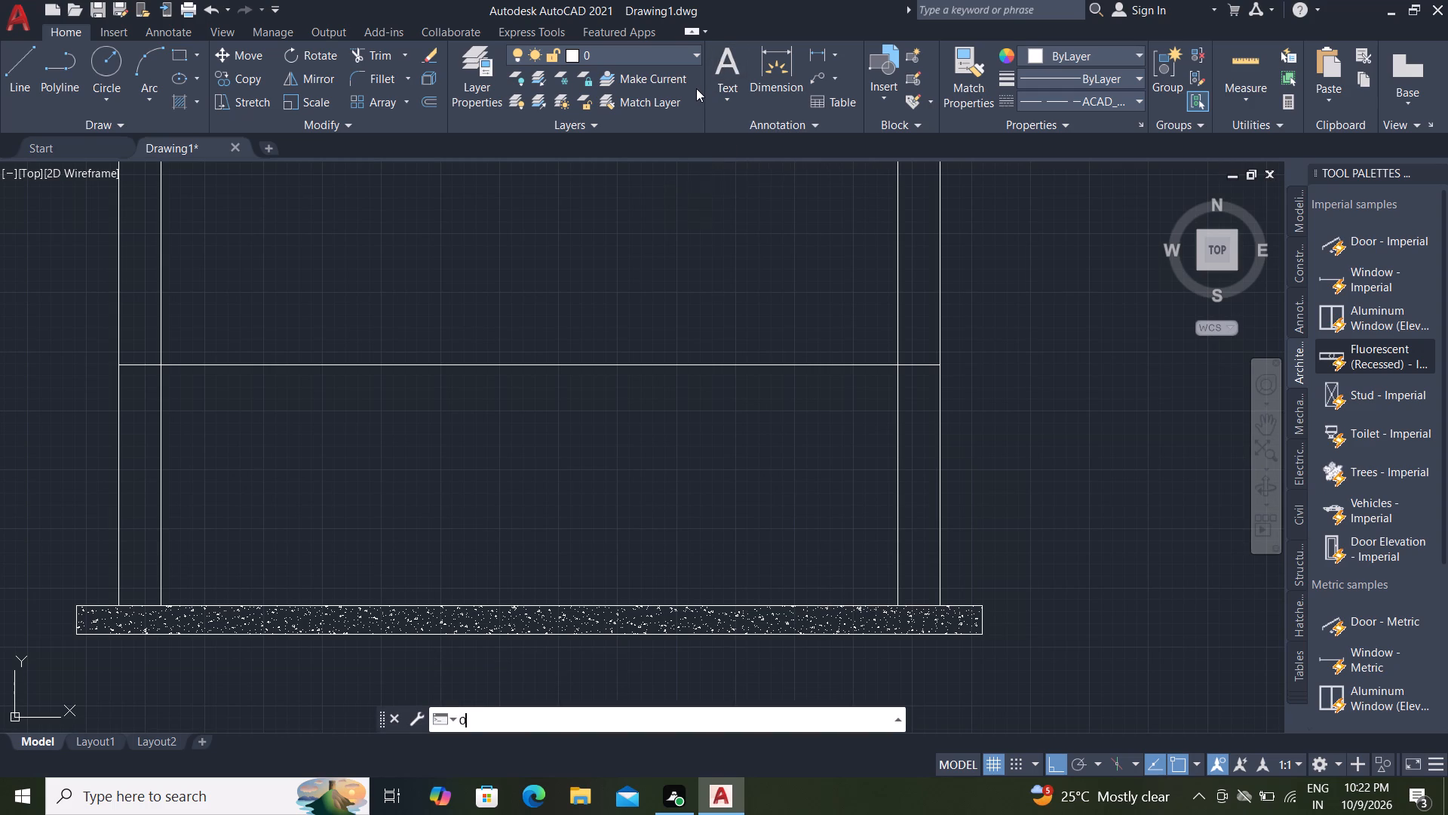
text(4")
key(Return)
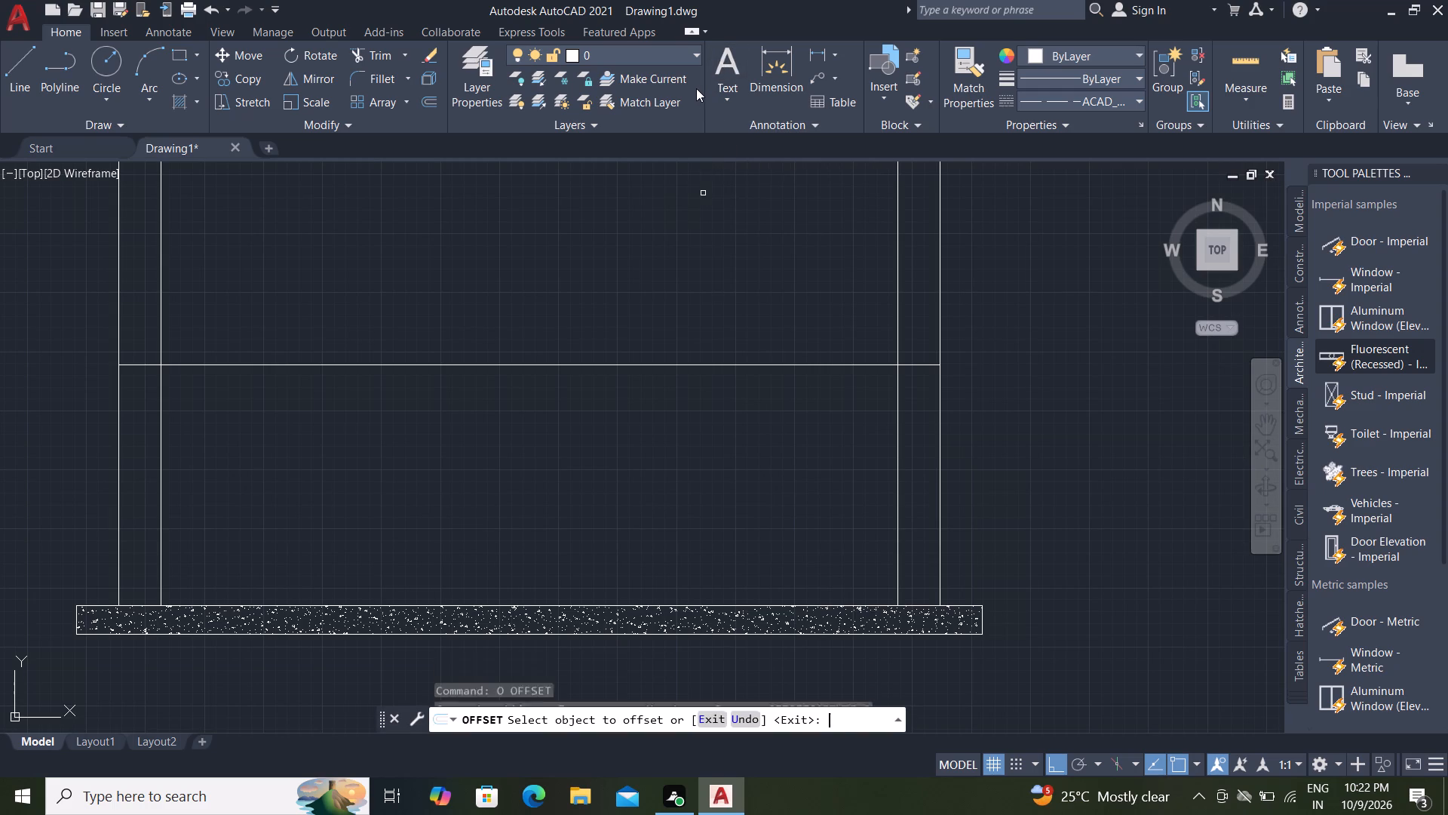
click(711, 363)
click(706, 343)
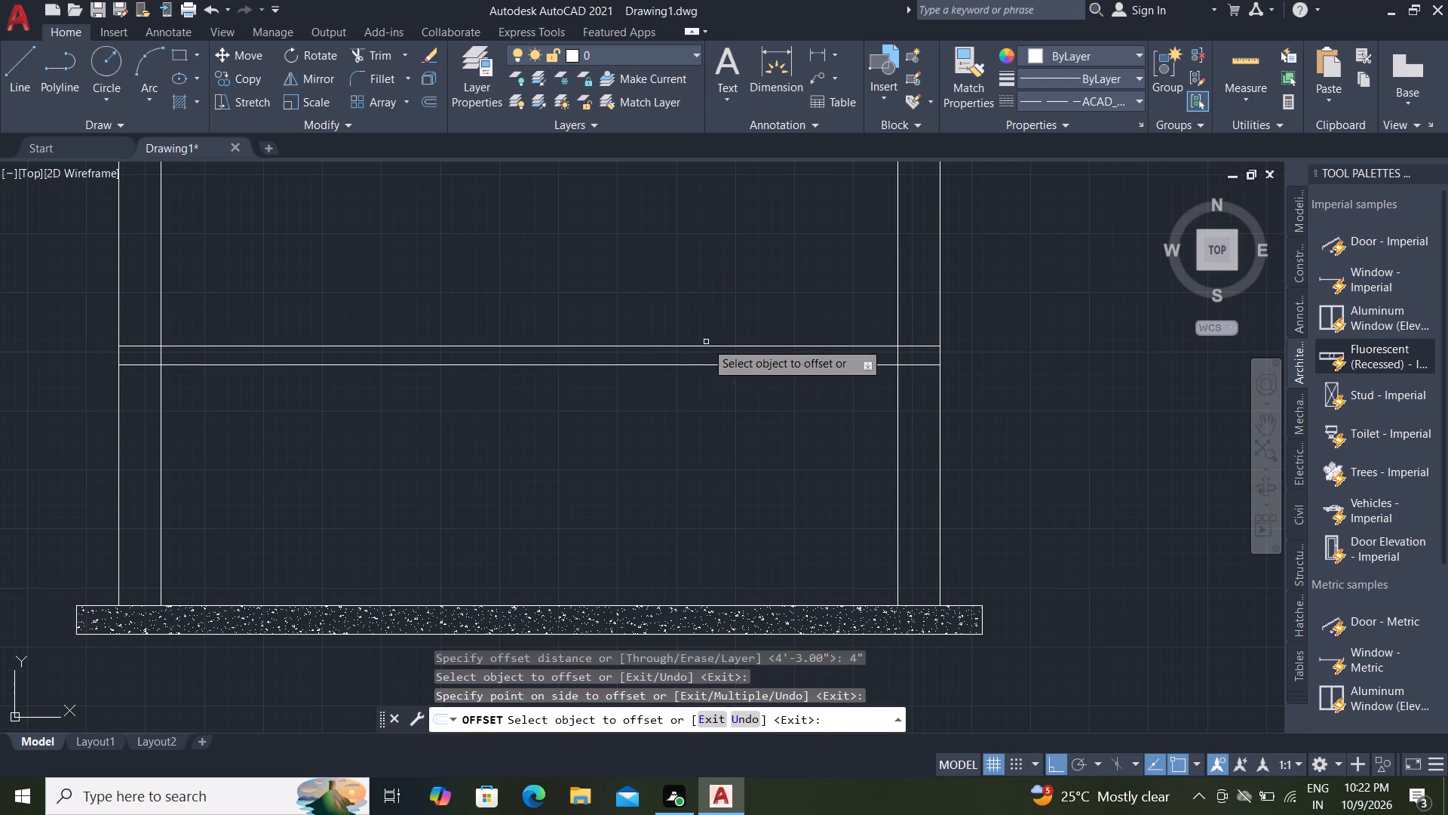
key(Escape)
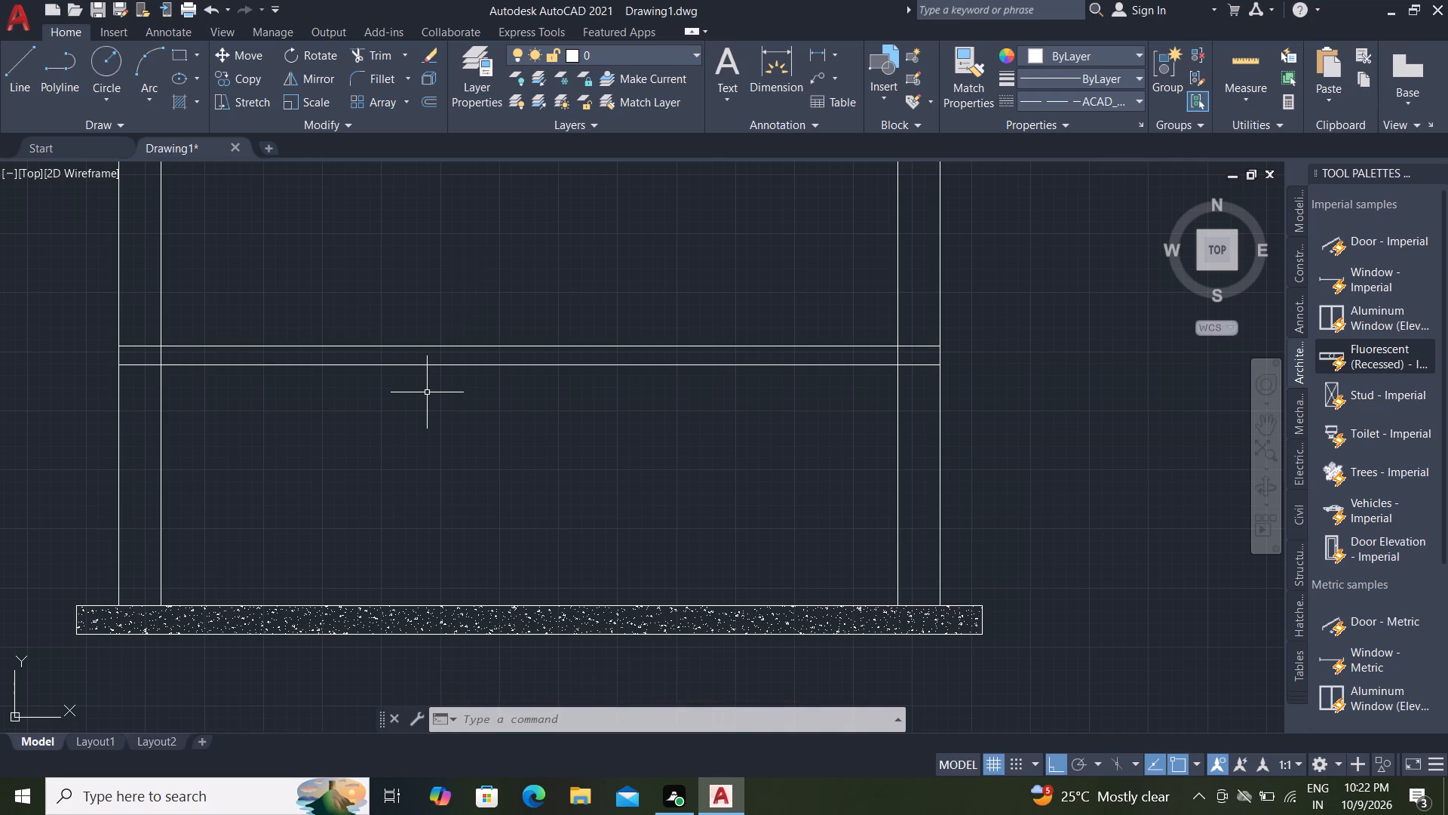
Offset the base slab's bottom line 6'6" upward to mark the top of the section.
text(O)
key(space)
text(6'6")
key(Return)
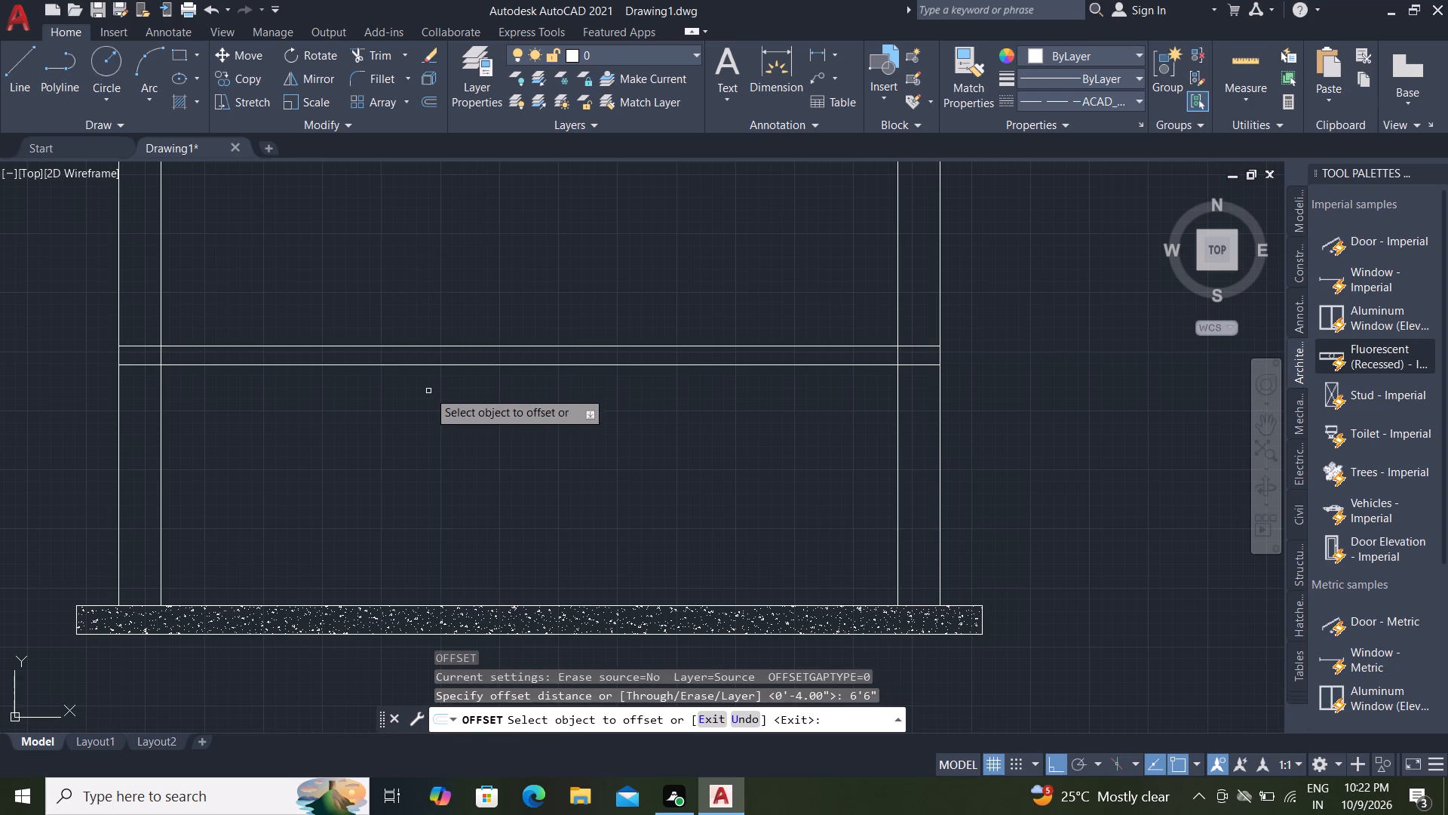
click(300, 637)
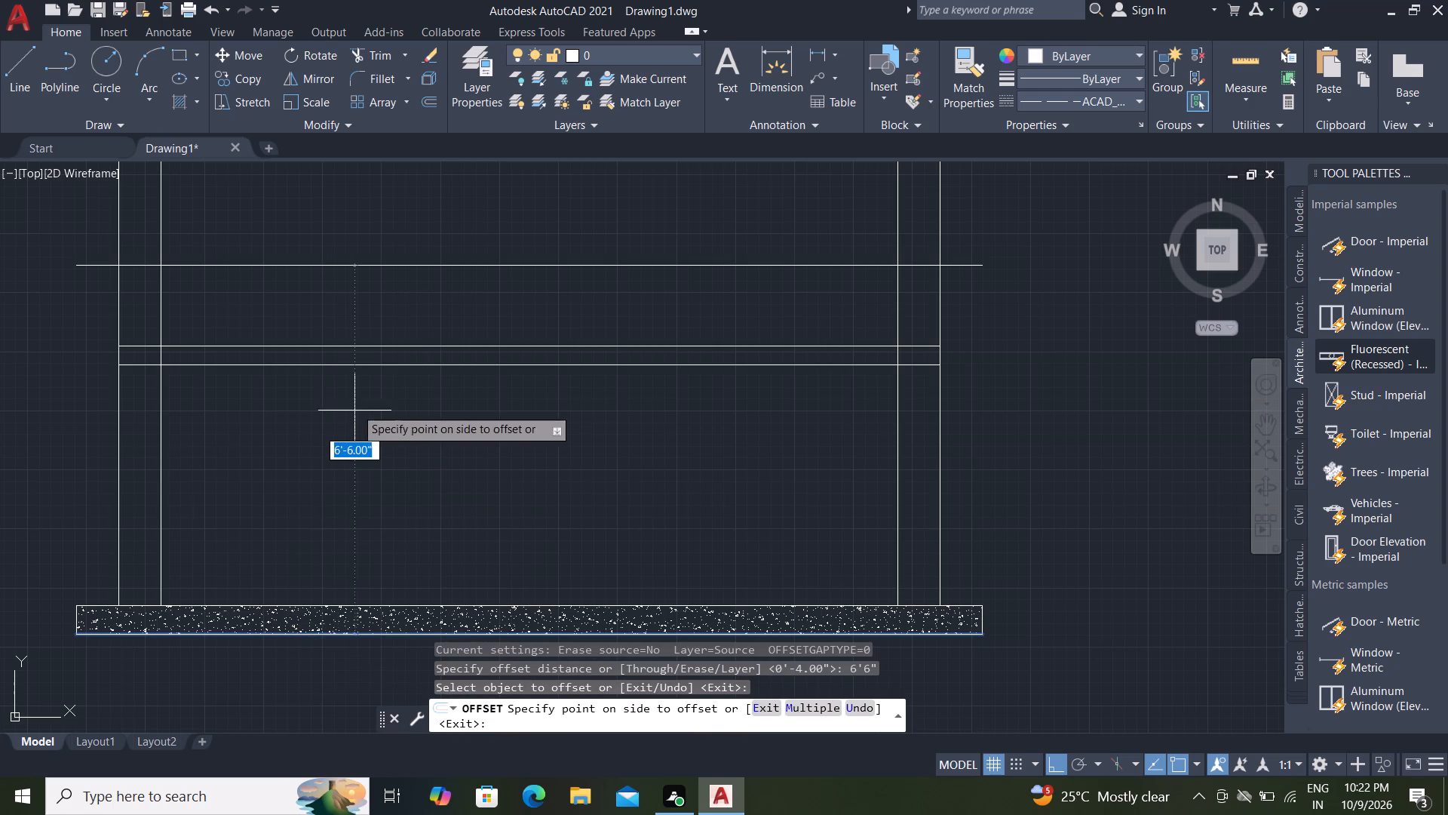
click(397, 240)
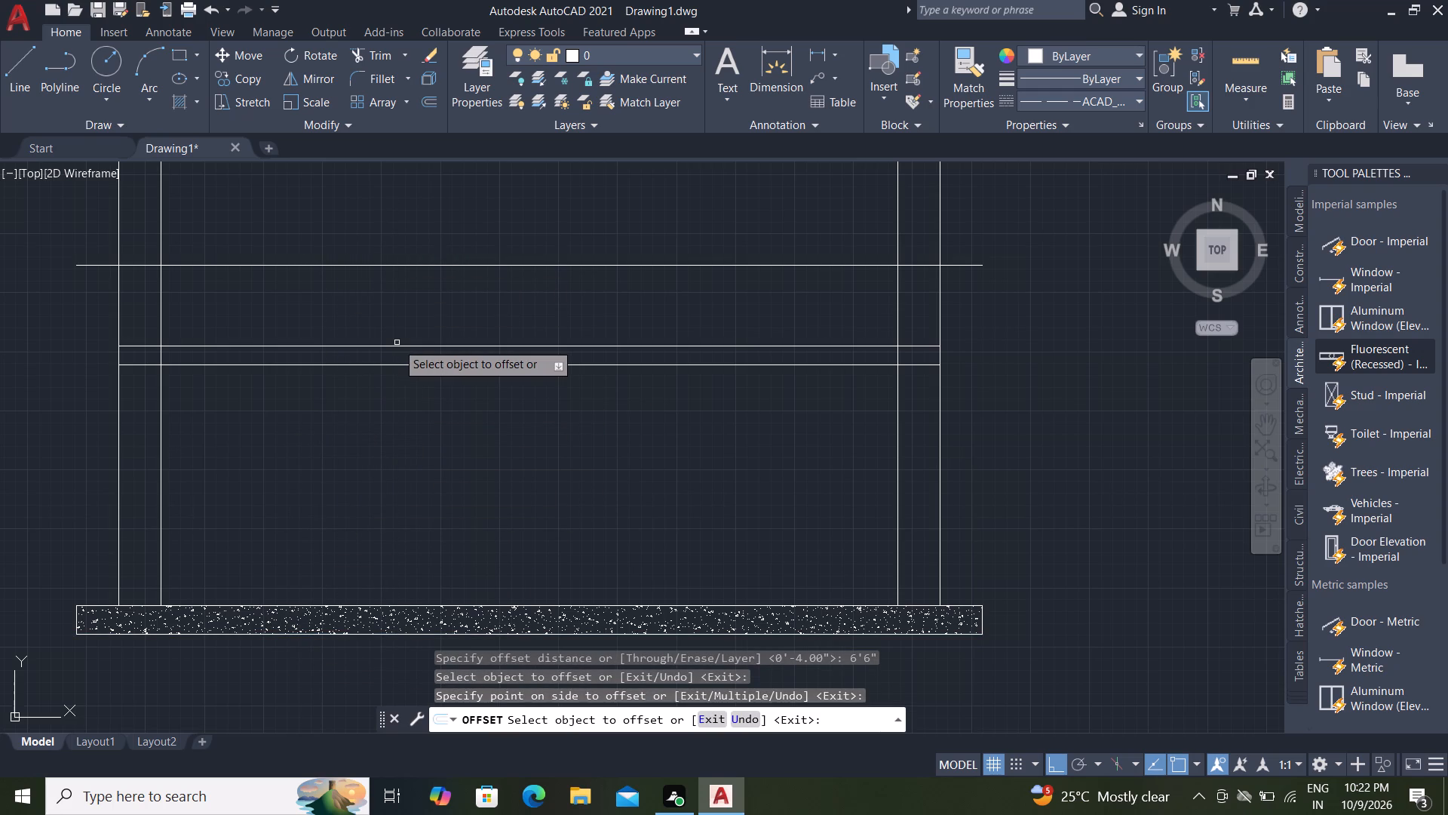
key(Escape)
middle_drag(397, 318, 403, 319)
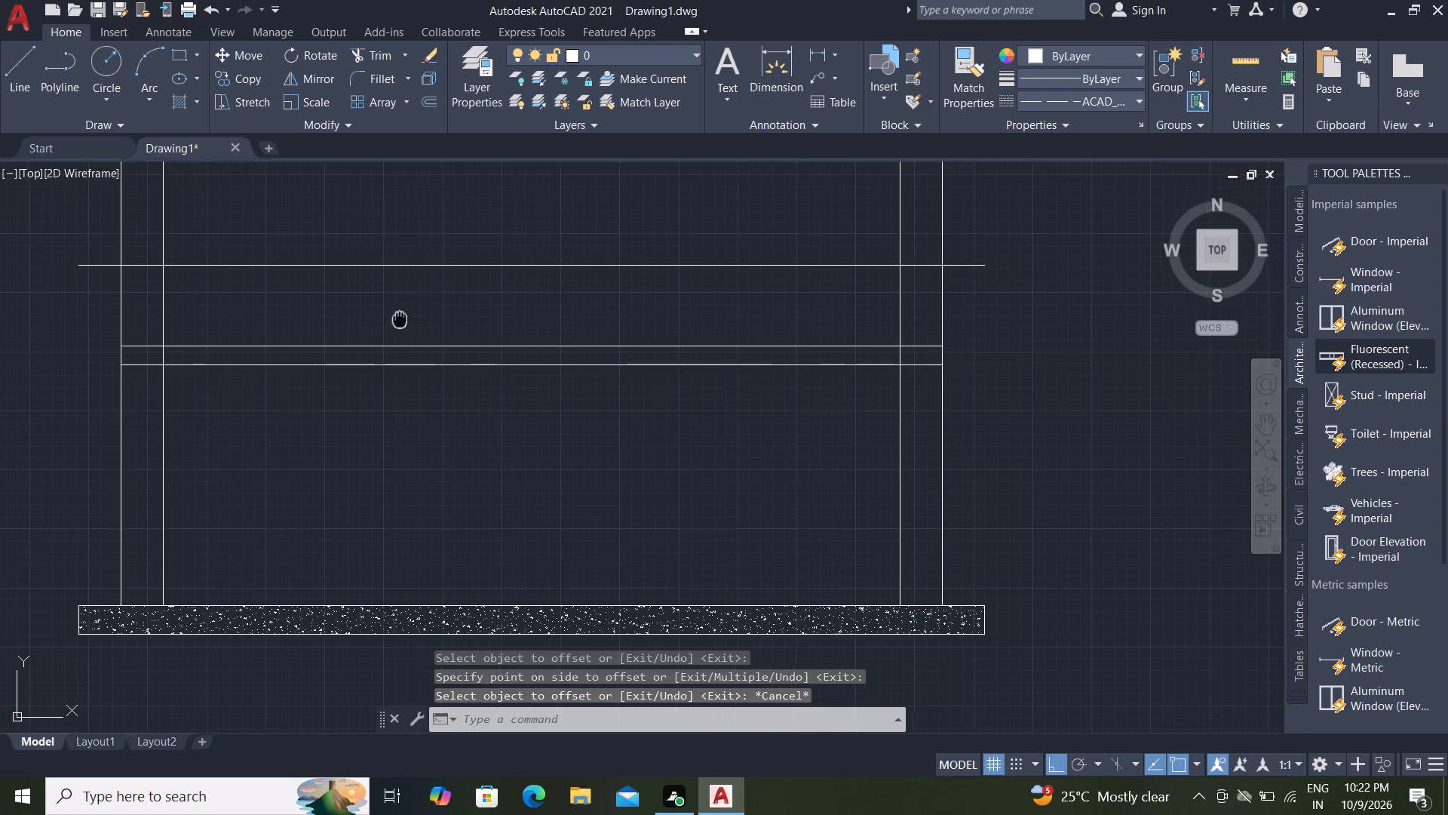
middle_drag(403, 319, 461, 352)
key(Escape)
key(Escape)
key(Escape)
key(Escape)
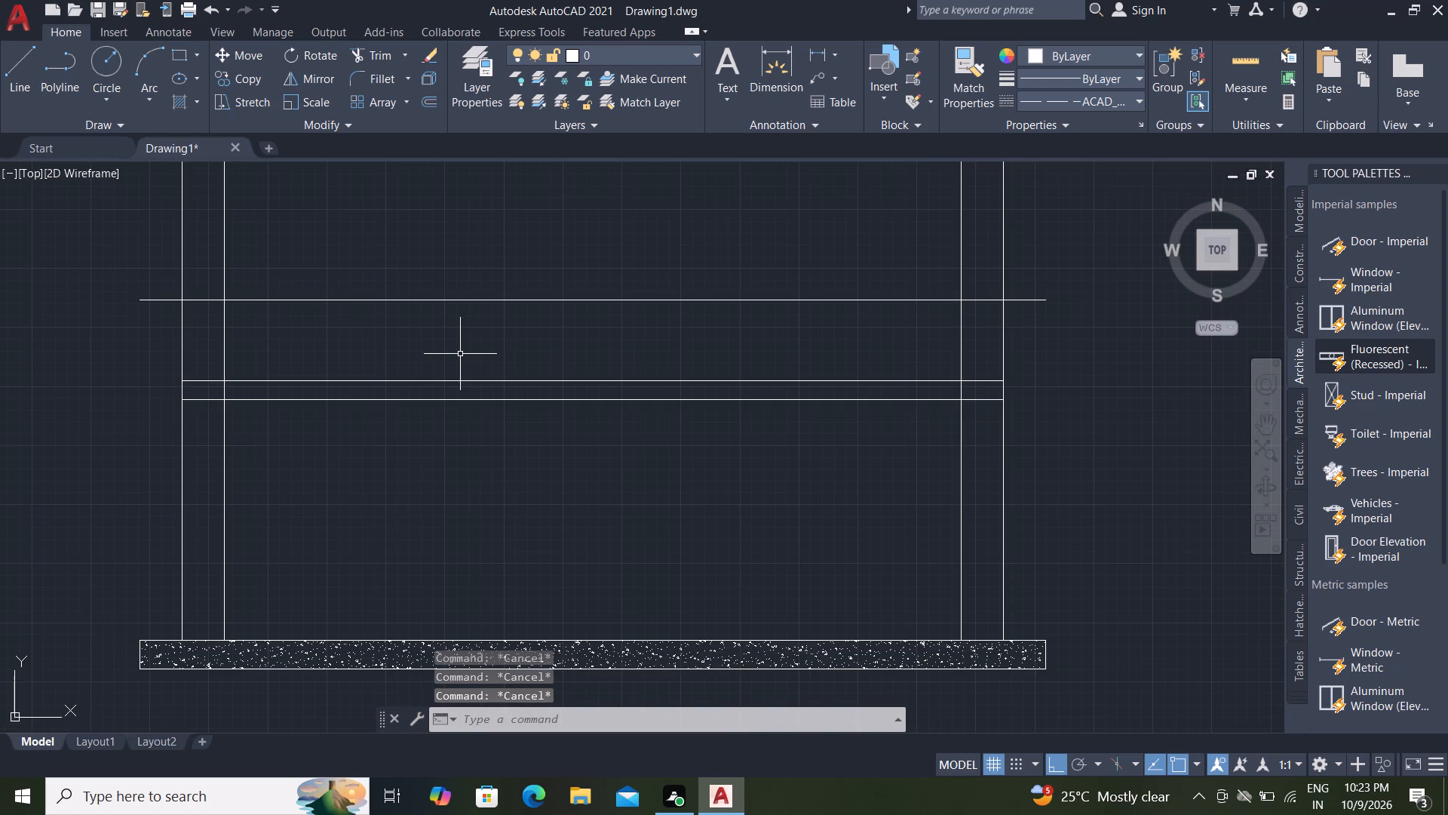
Offset the section's top line 6" downward to form the underside of the top slab.
key(o)
key(space)
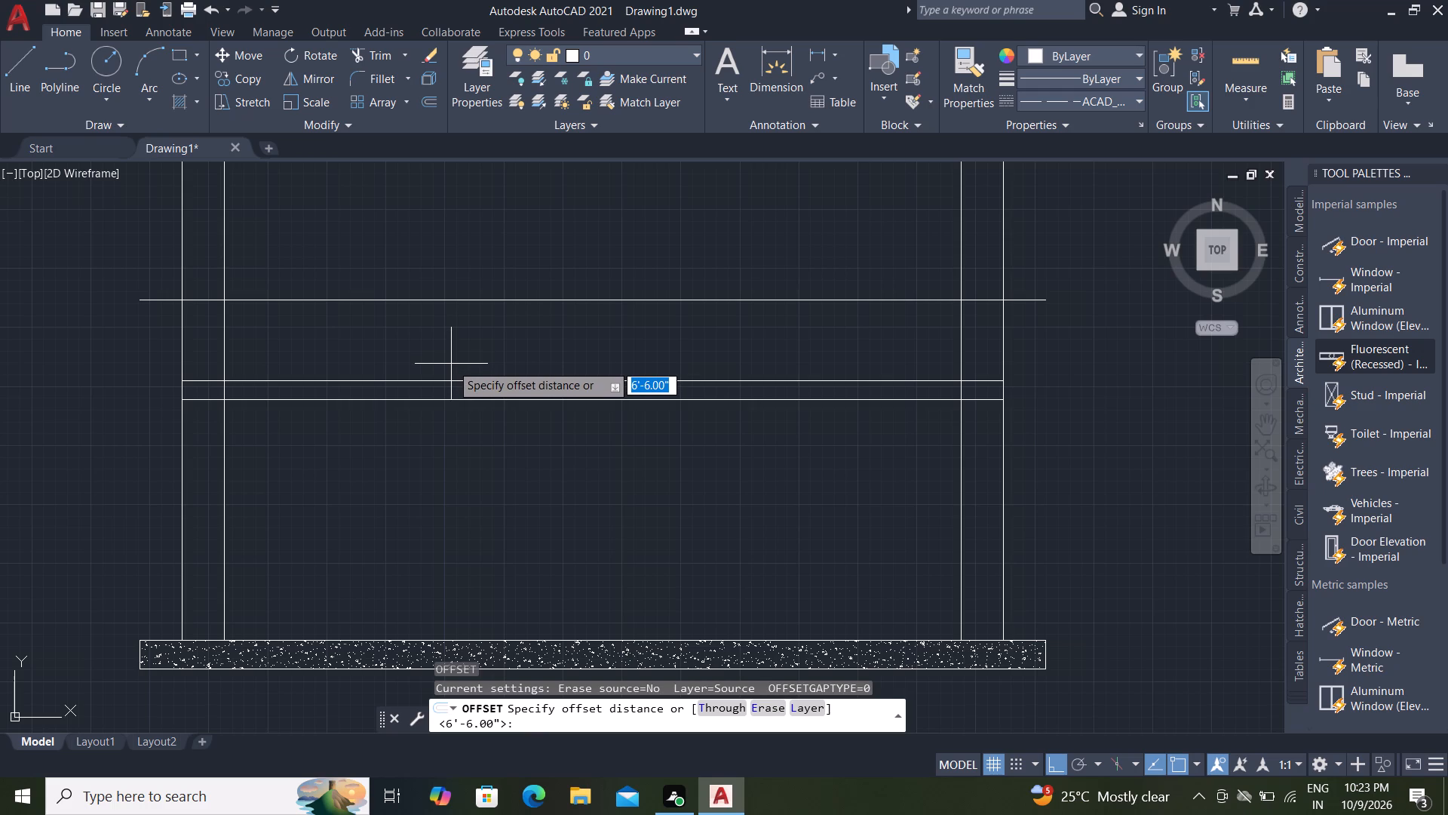
text(6")
key(Return)
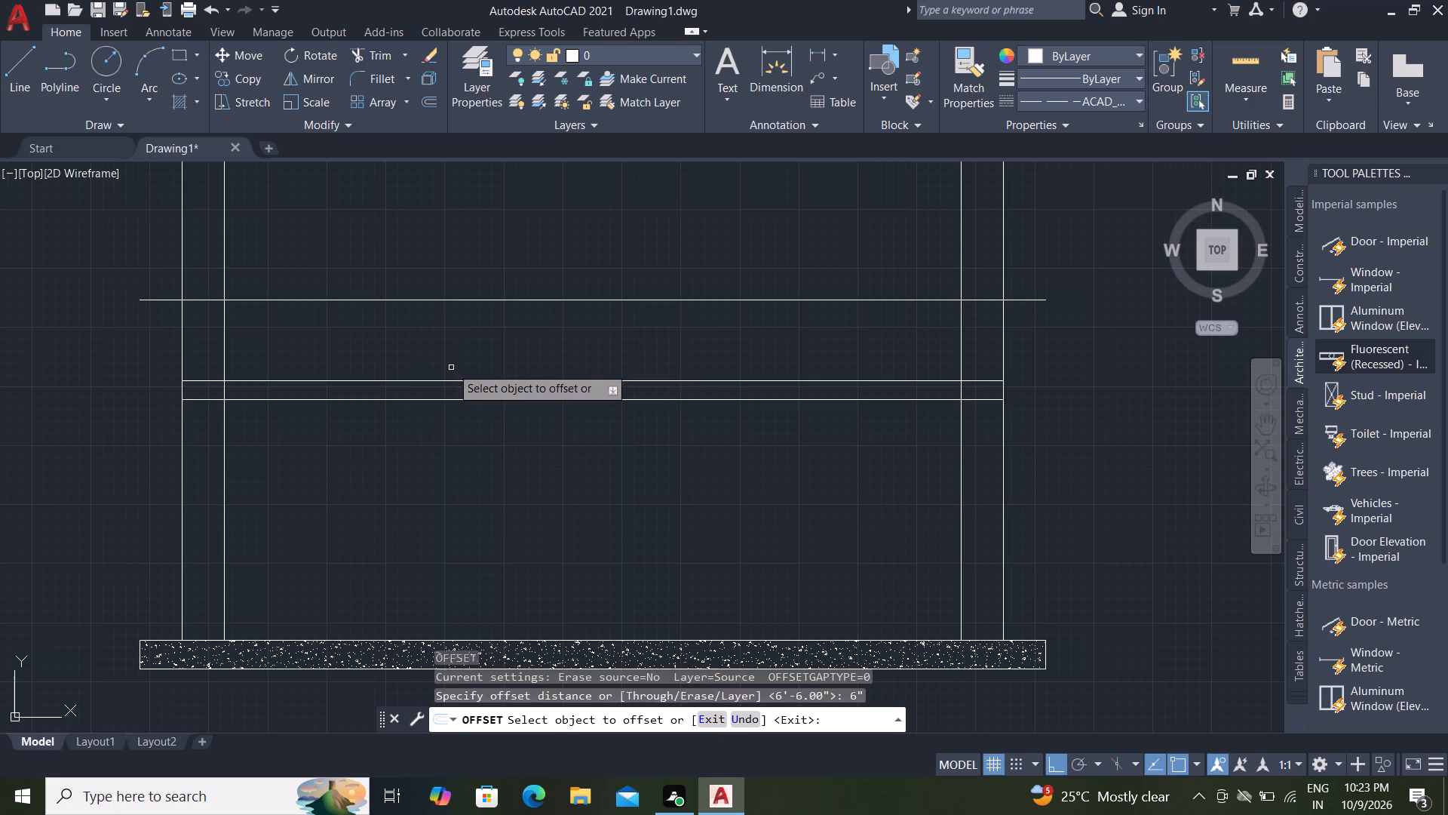
click(481, 298)
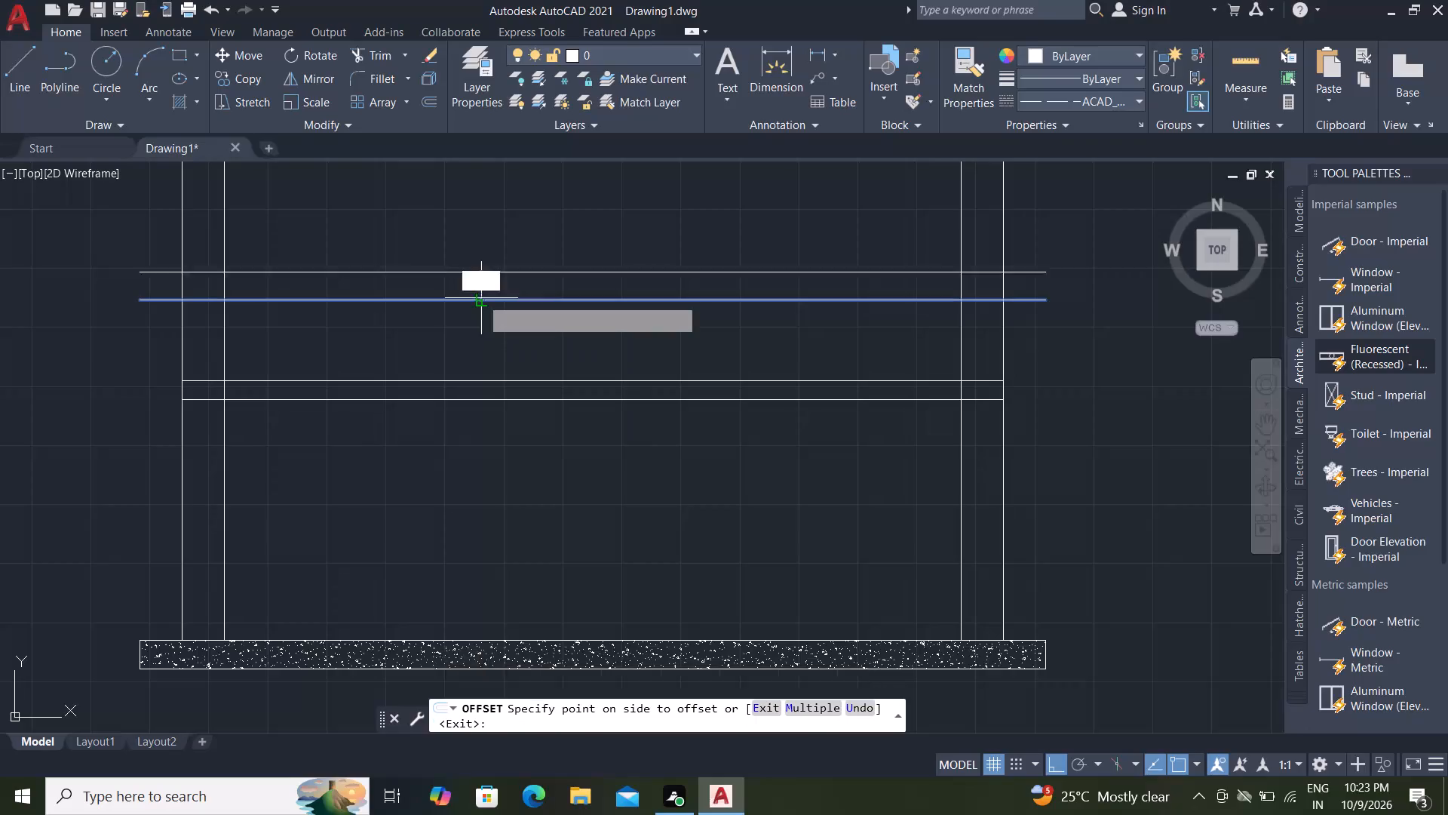
click(481, 365)
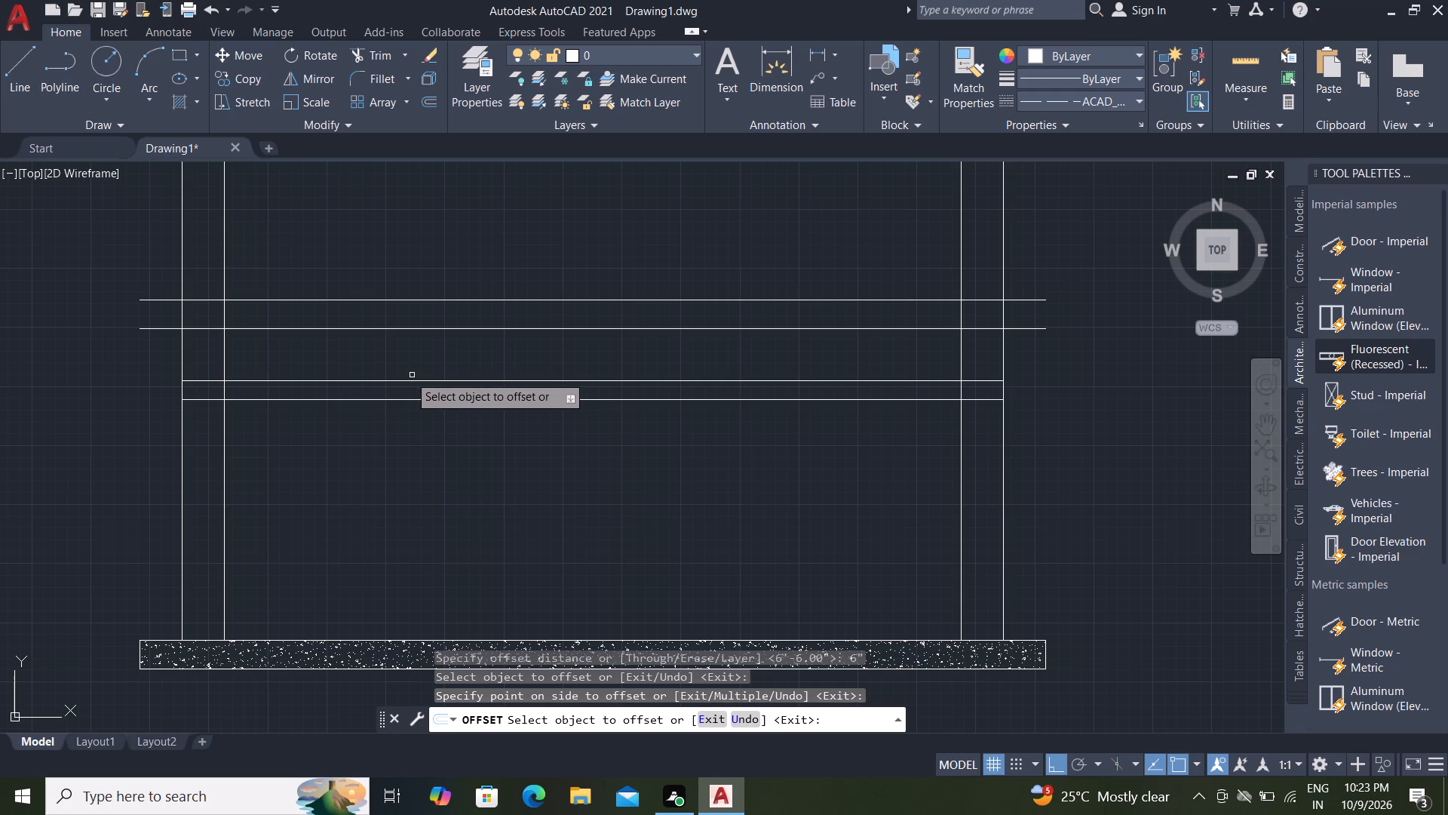
key(Escape)
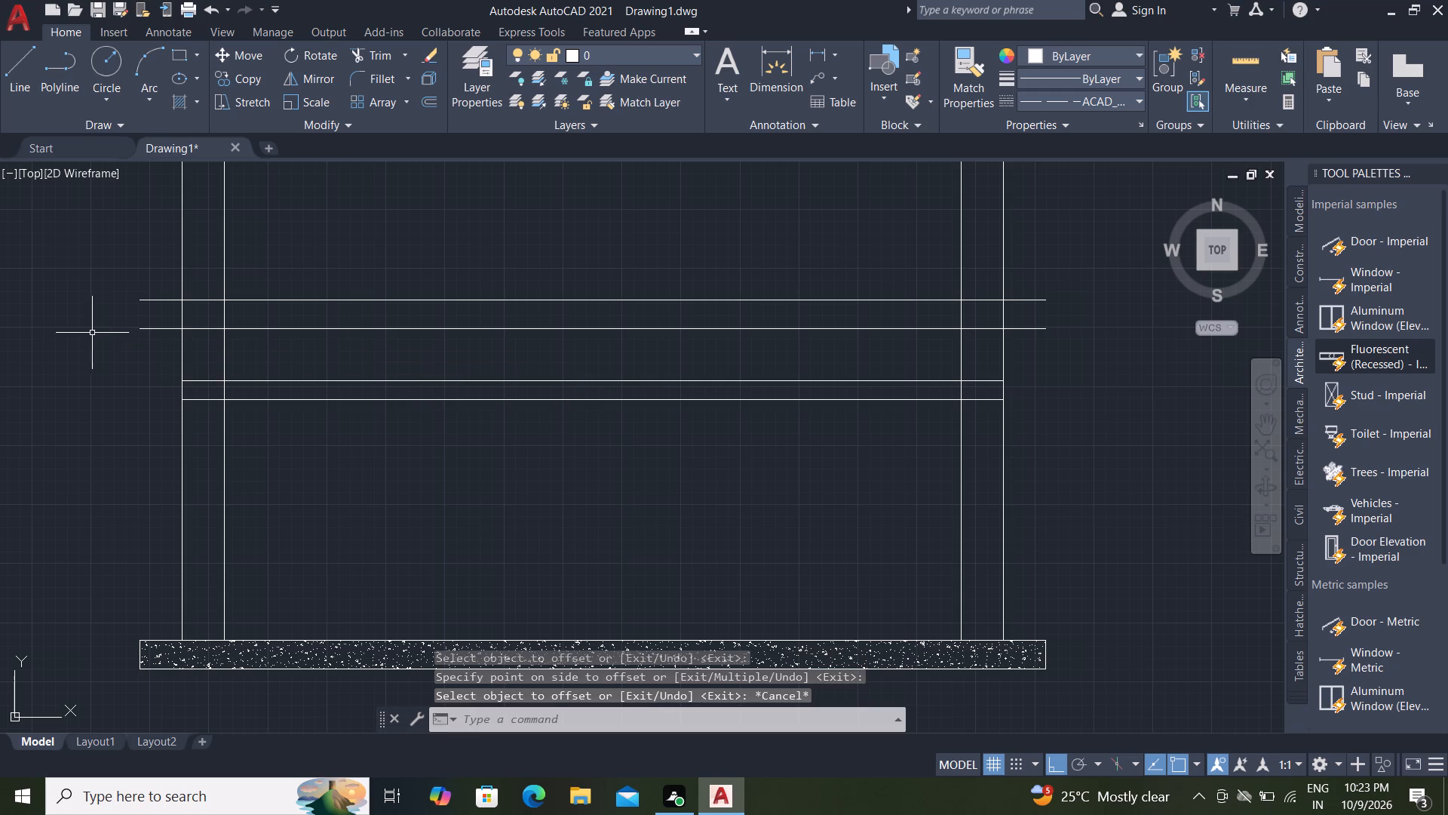
Trim both ends of the two top slab lines that project beyond the outer wall faces.
text(TR)
key(space)
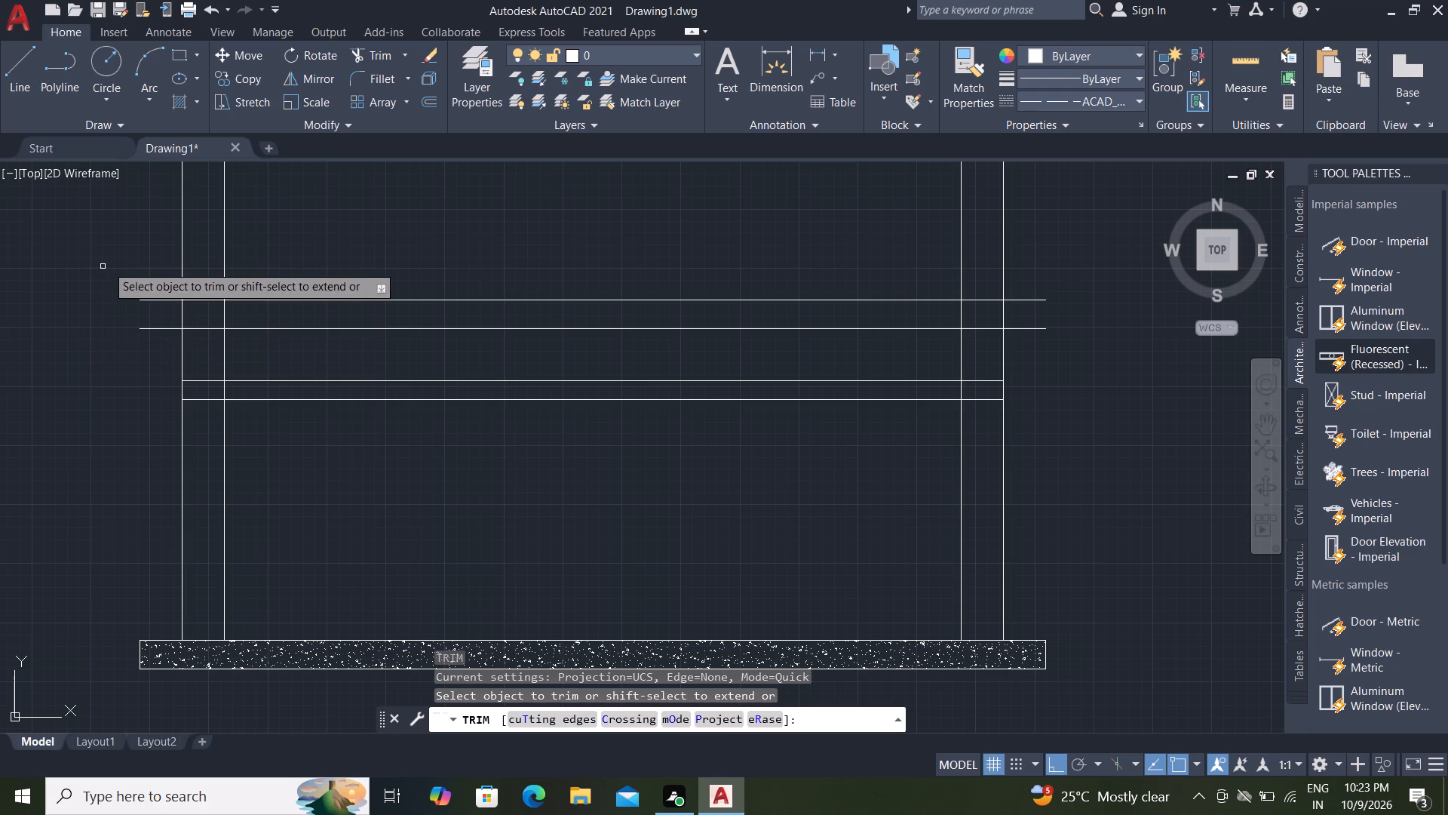
click(137, 264)
click(152, 334)
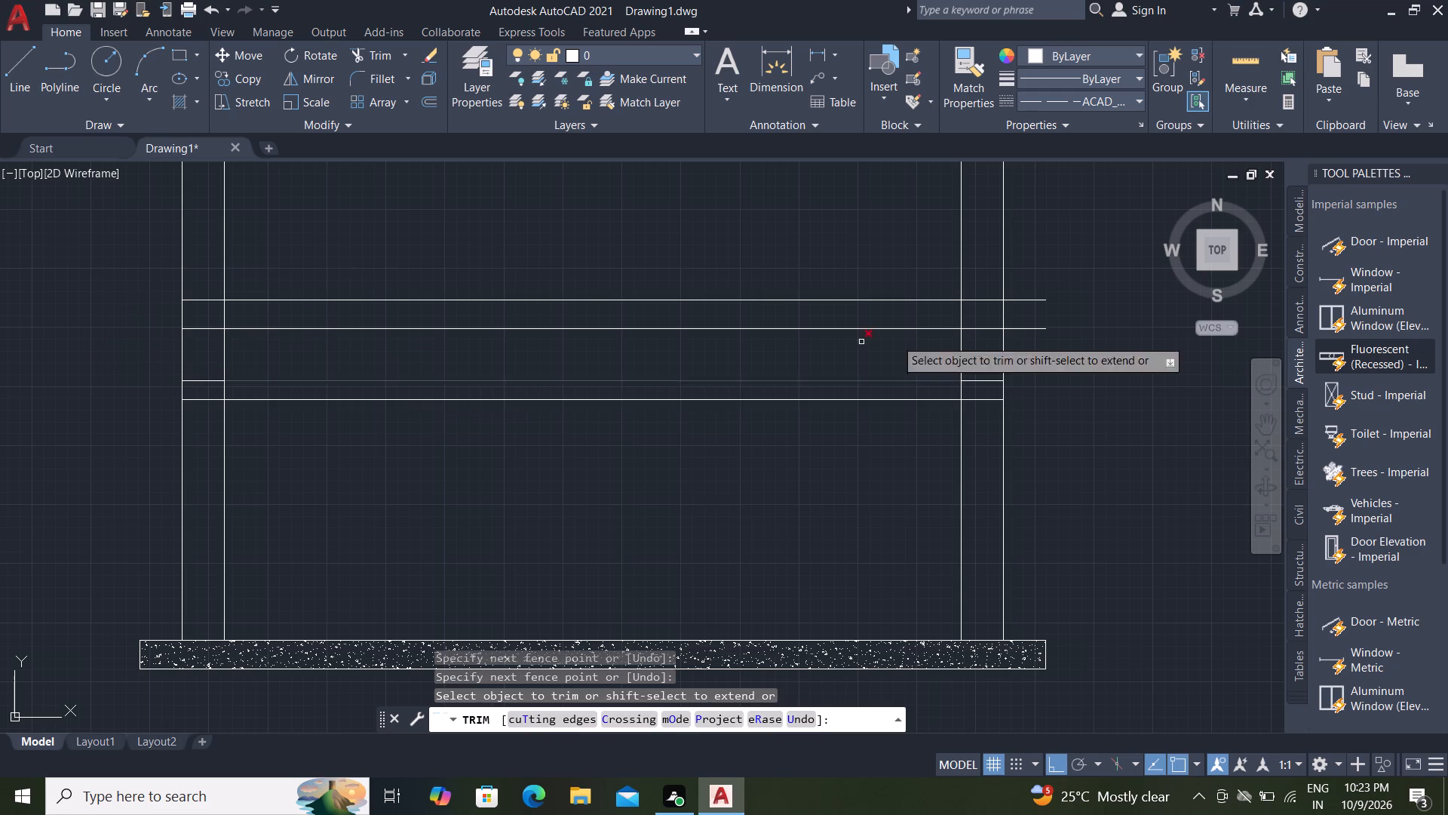
click(1038, 272)
click(1037, 337)
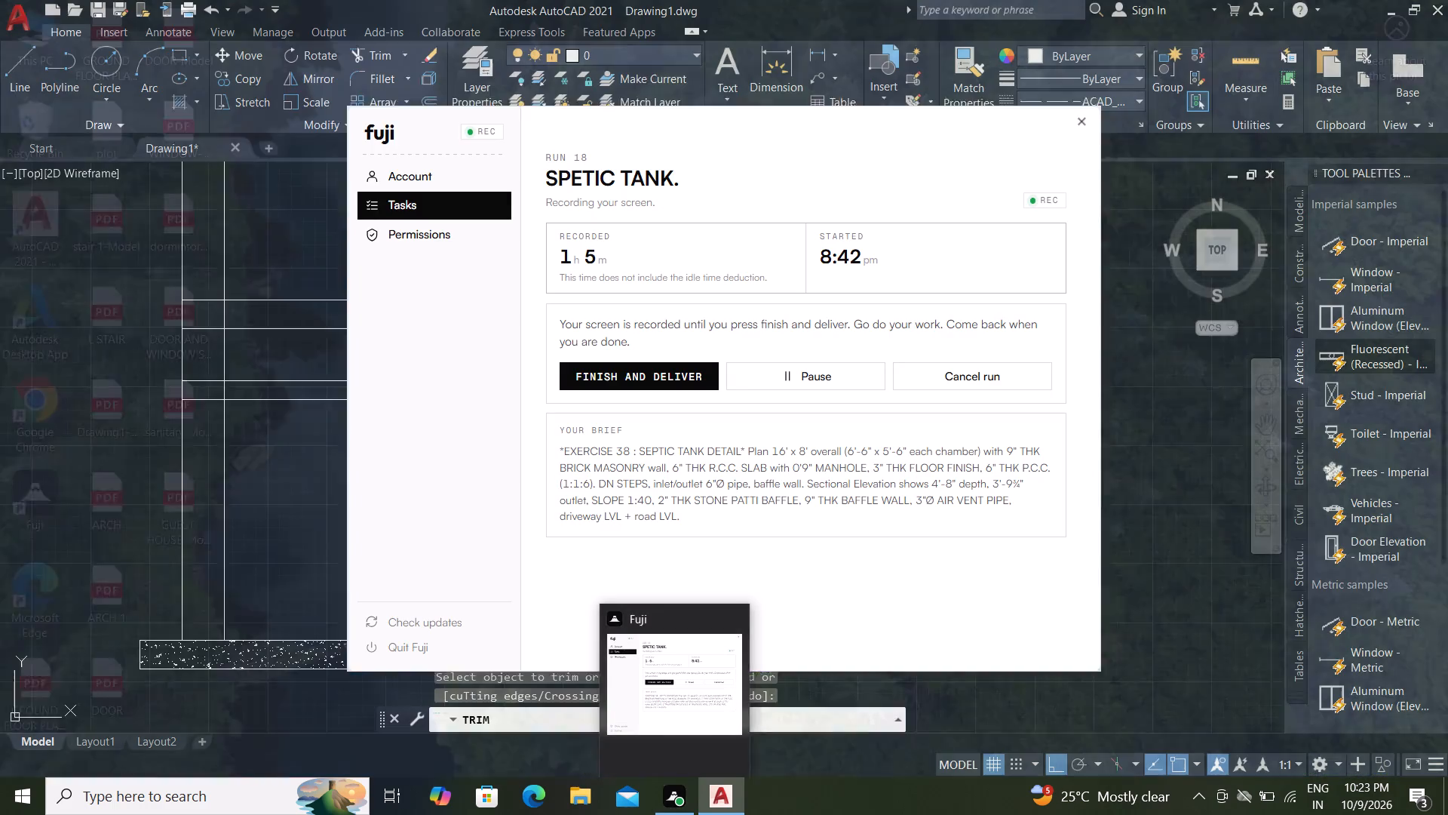
key(Escape)
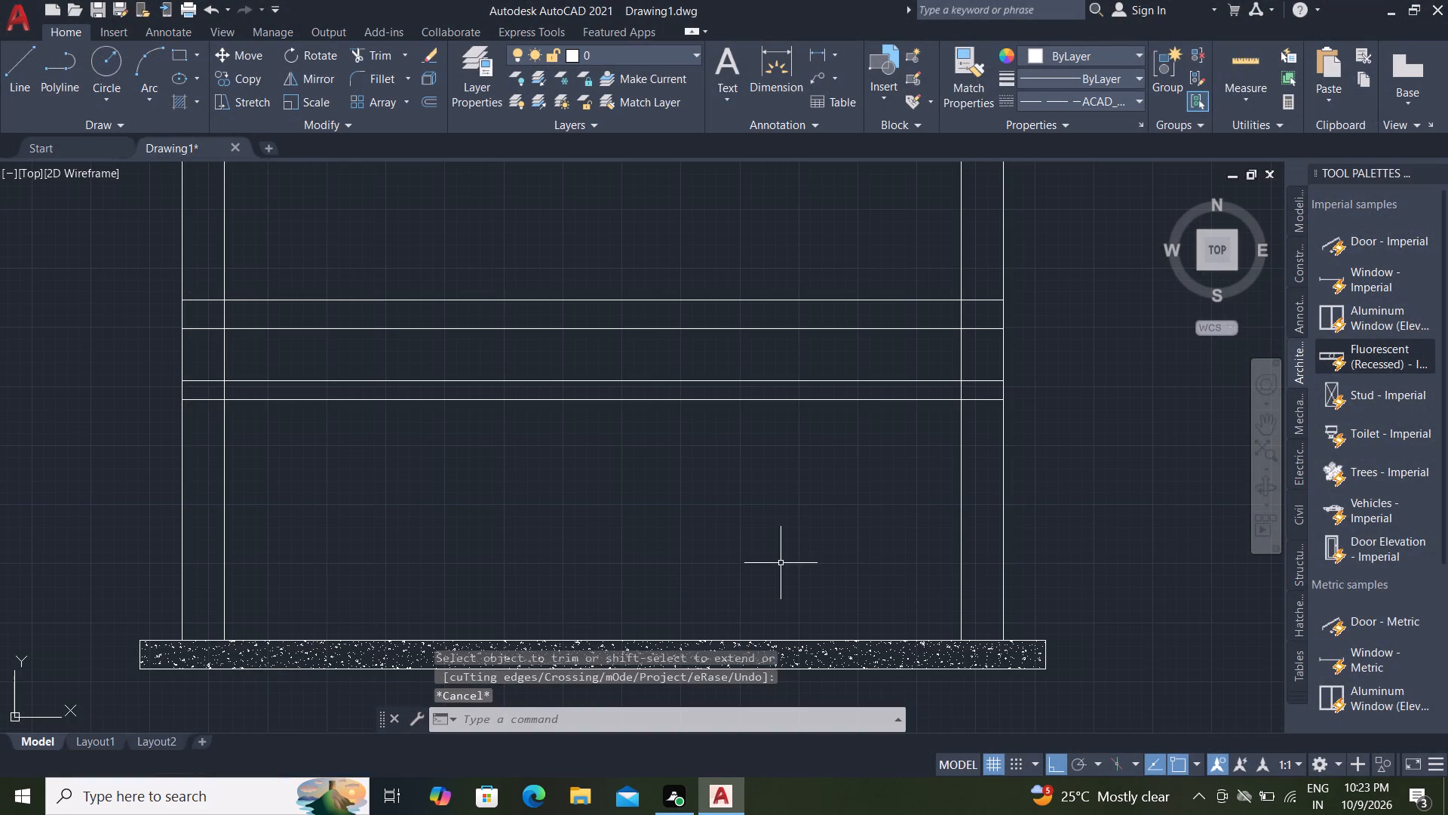
key(Escape)
key(Escape)
key(Escape)
key(Escape)
key(Escape)
key(Escape)
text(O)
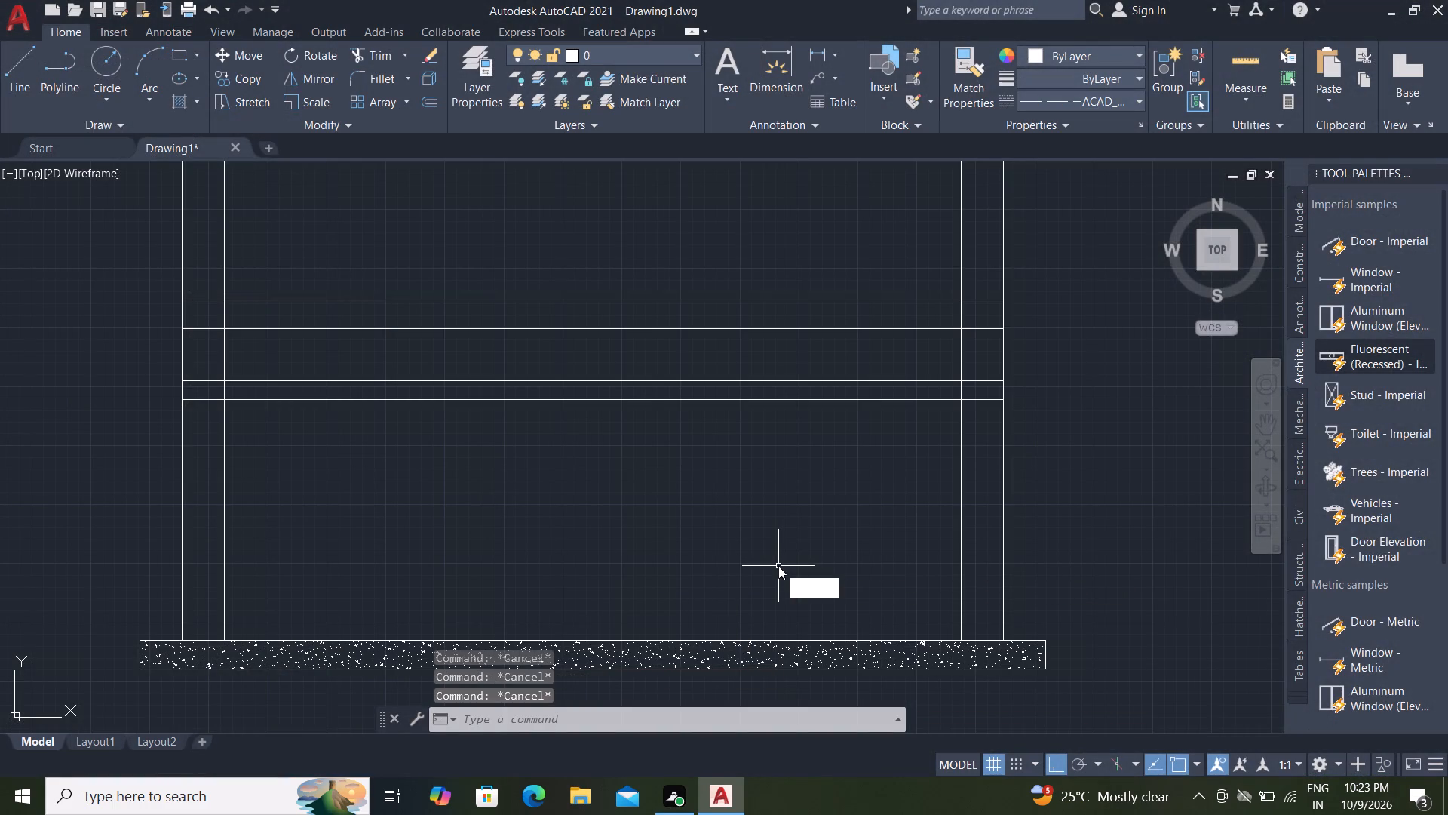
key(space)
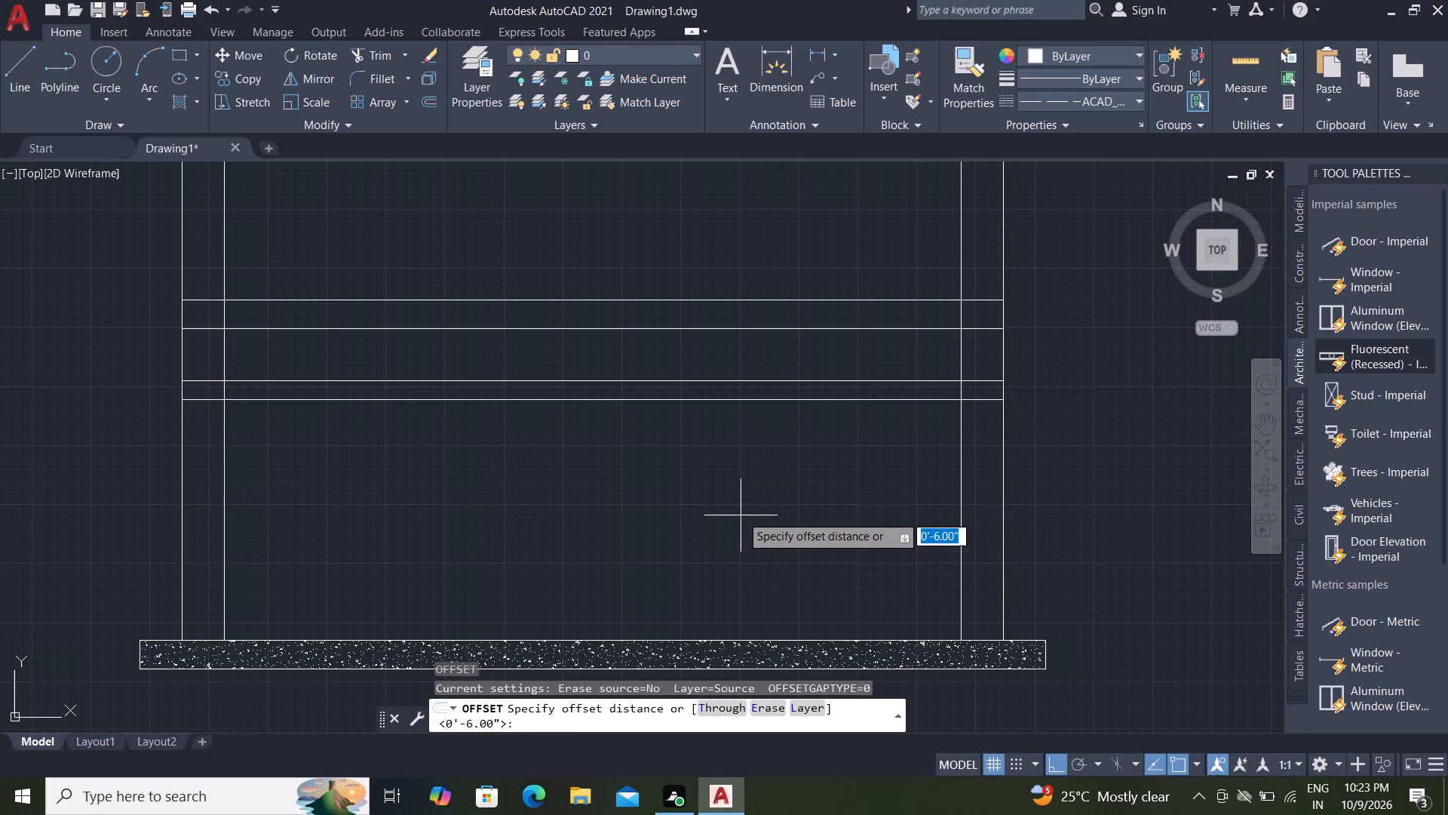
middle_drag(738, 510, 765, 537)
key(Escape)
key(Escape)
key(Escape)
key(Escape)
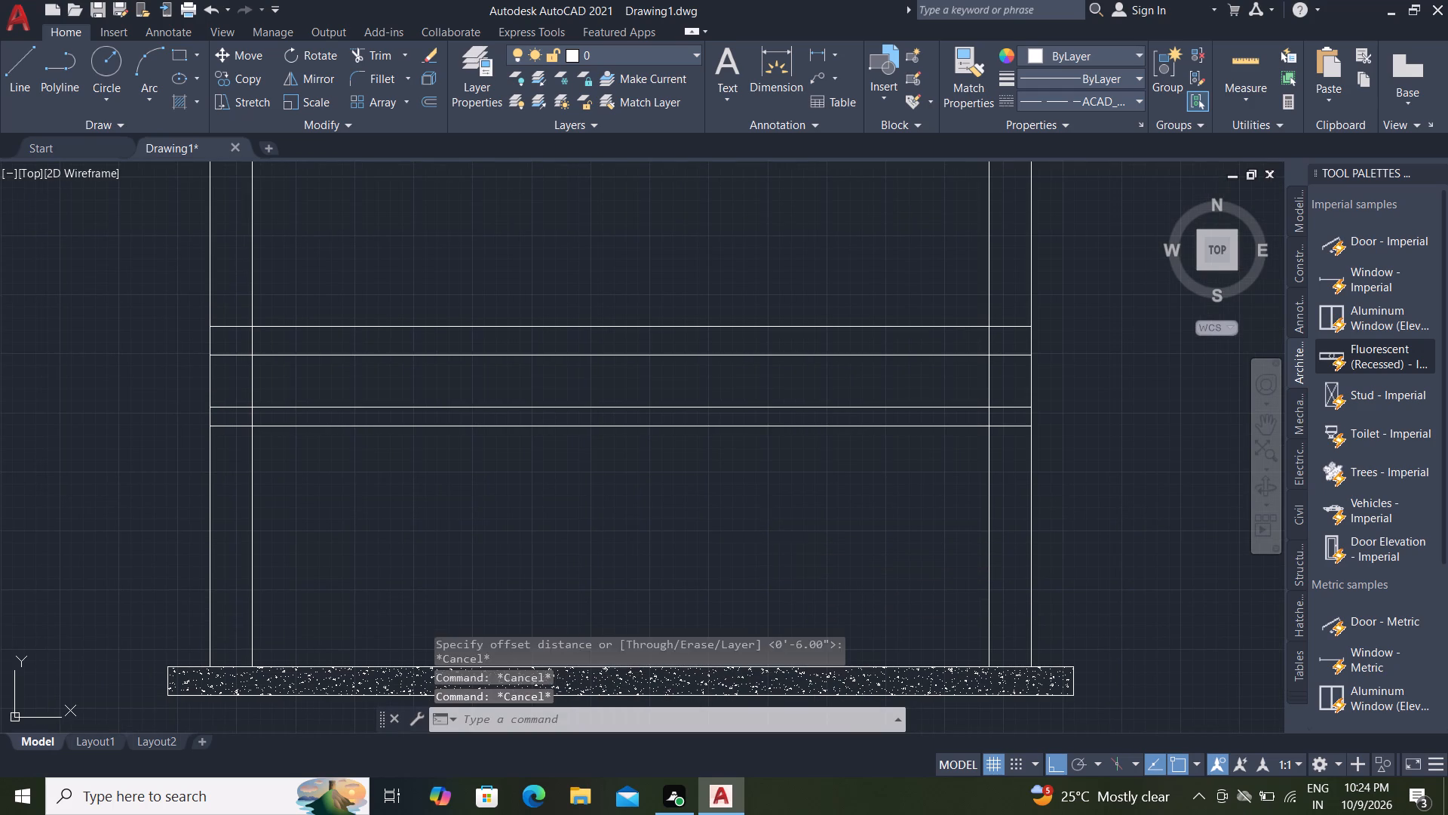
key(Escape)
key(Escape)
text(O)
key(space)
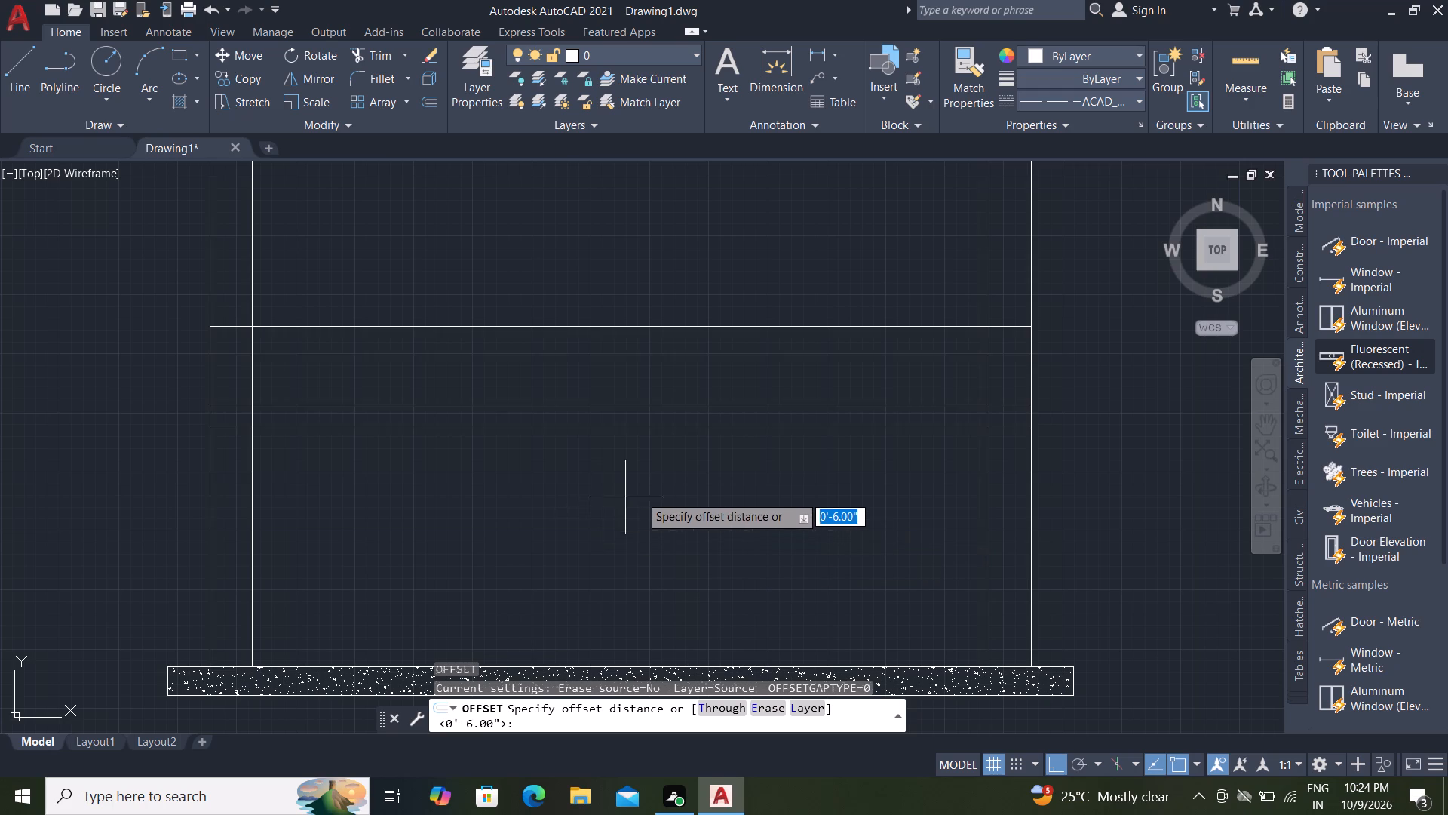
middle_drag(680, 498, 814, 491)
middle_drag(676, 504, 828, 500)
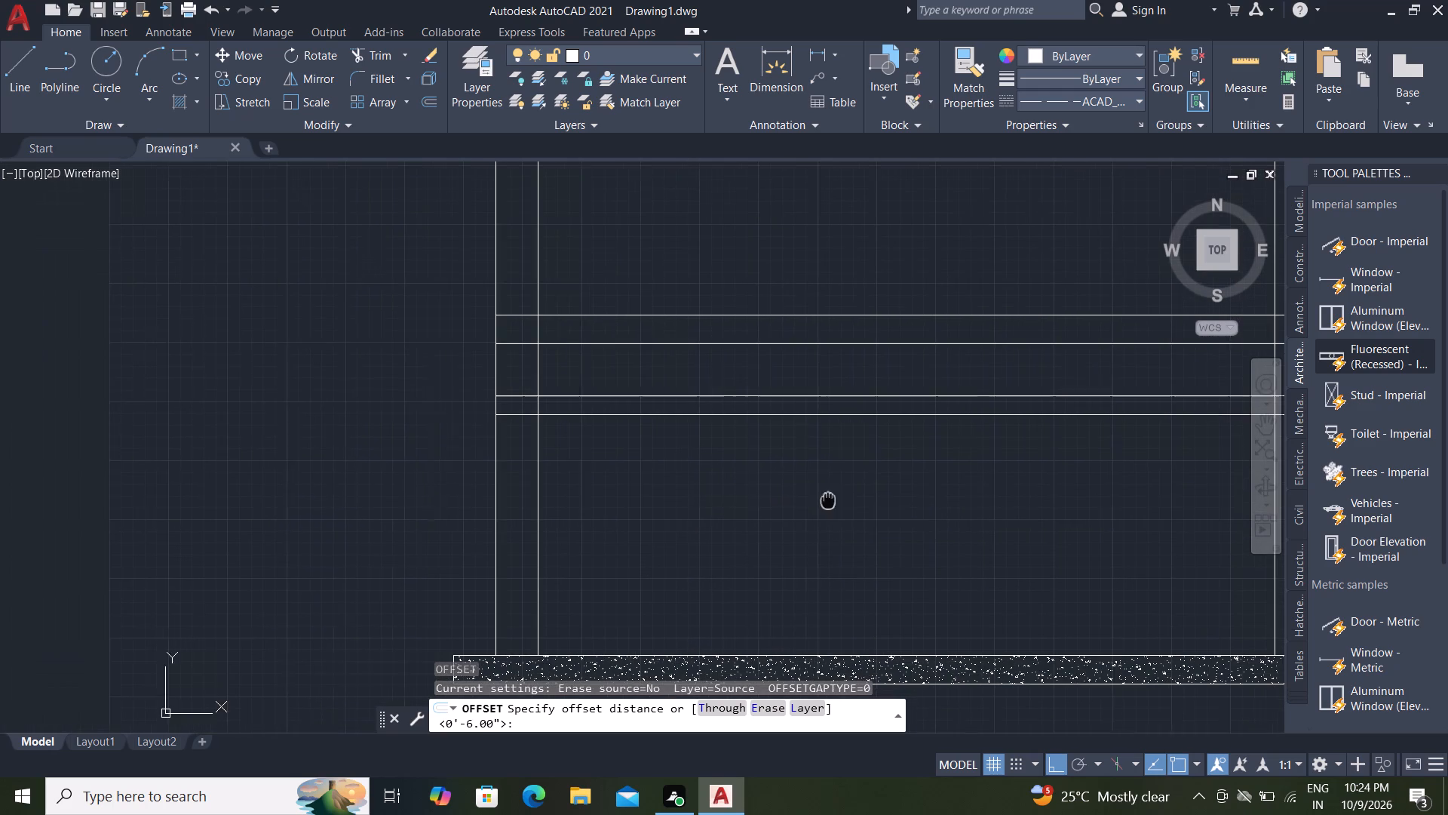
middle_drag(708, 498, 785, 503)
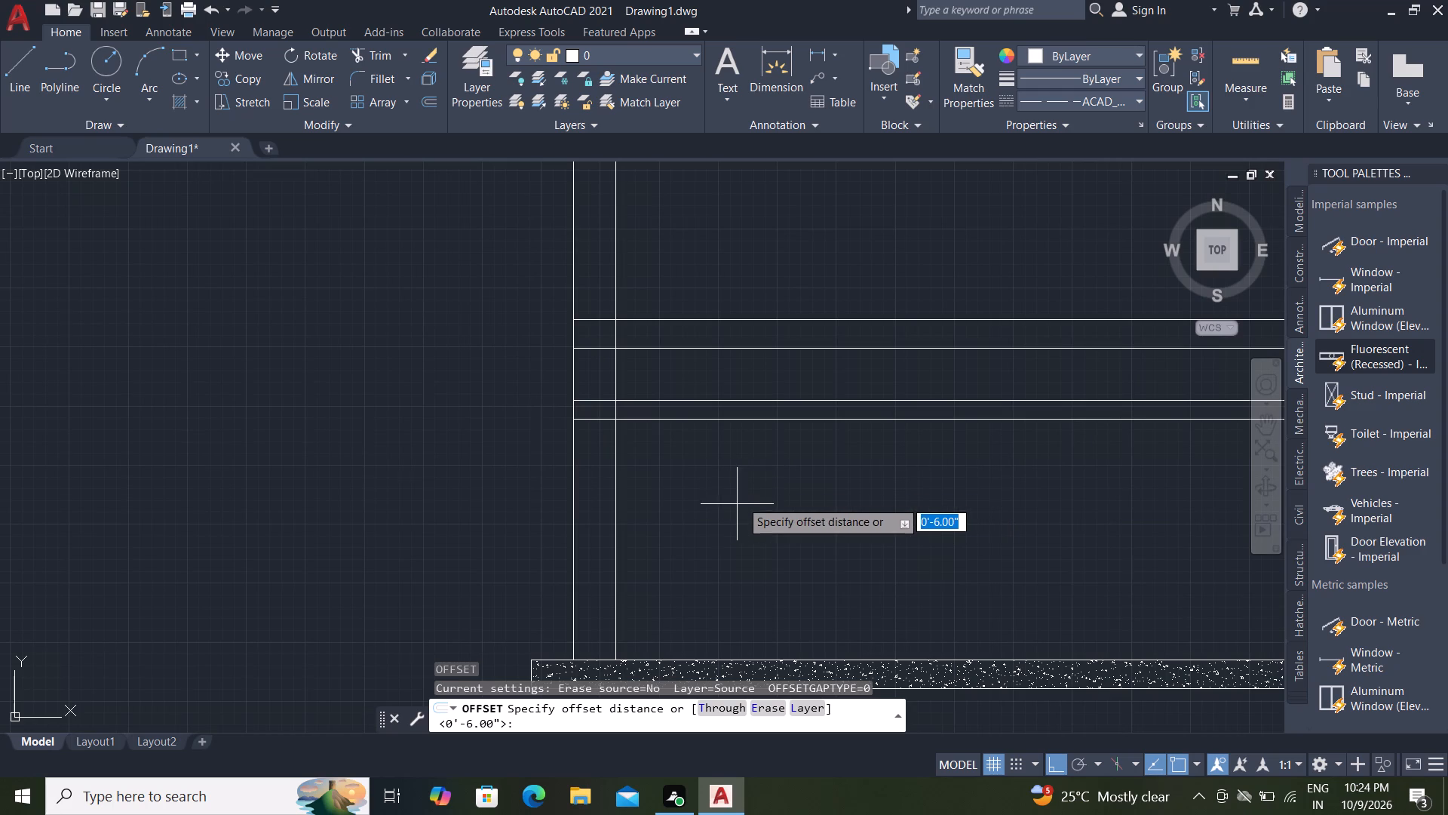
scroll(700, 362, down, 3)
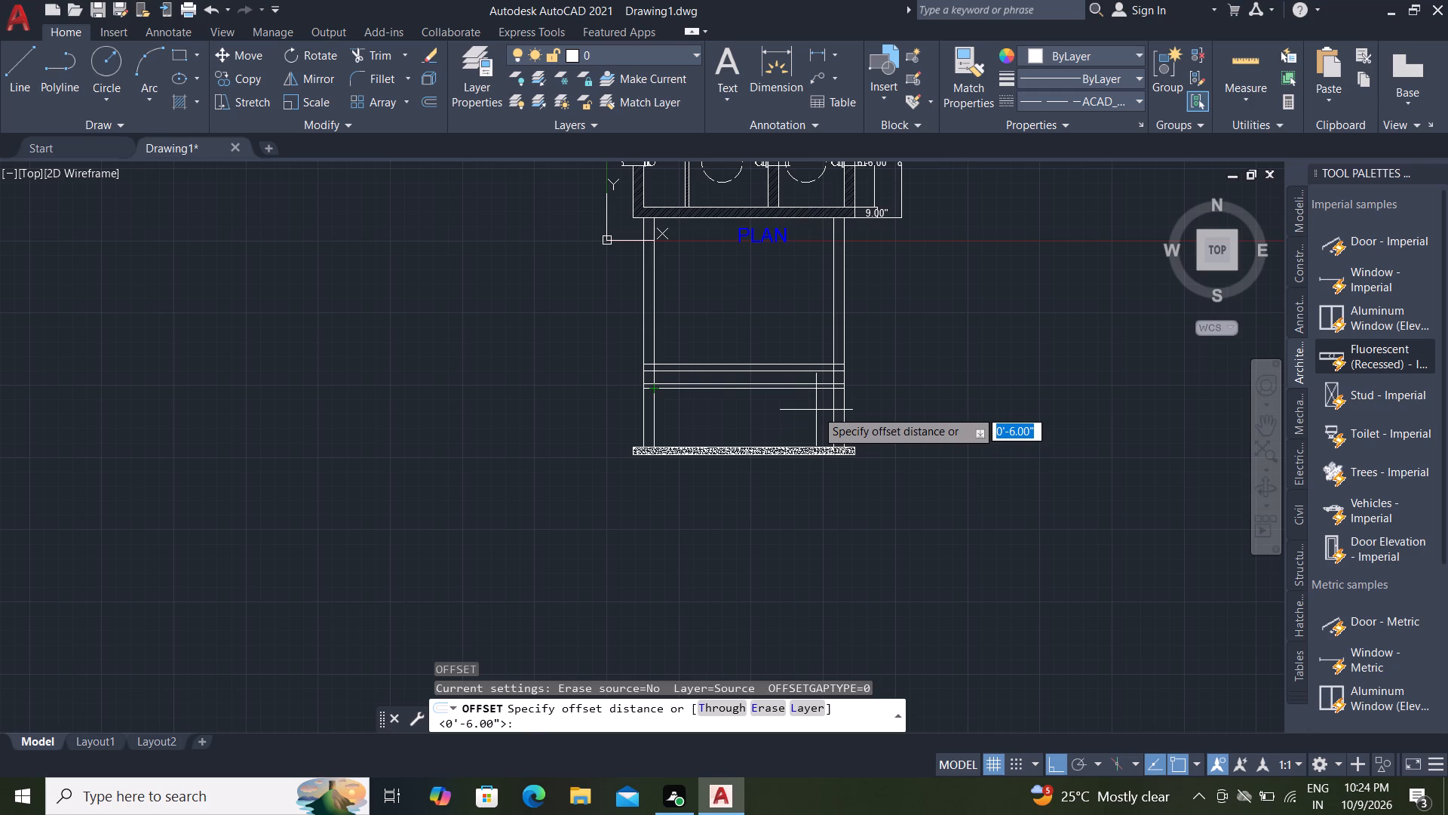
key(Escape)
Trim the four vertical wall lines above the top slab so the section separates from the plan.
text(TR)
key(space)
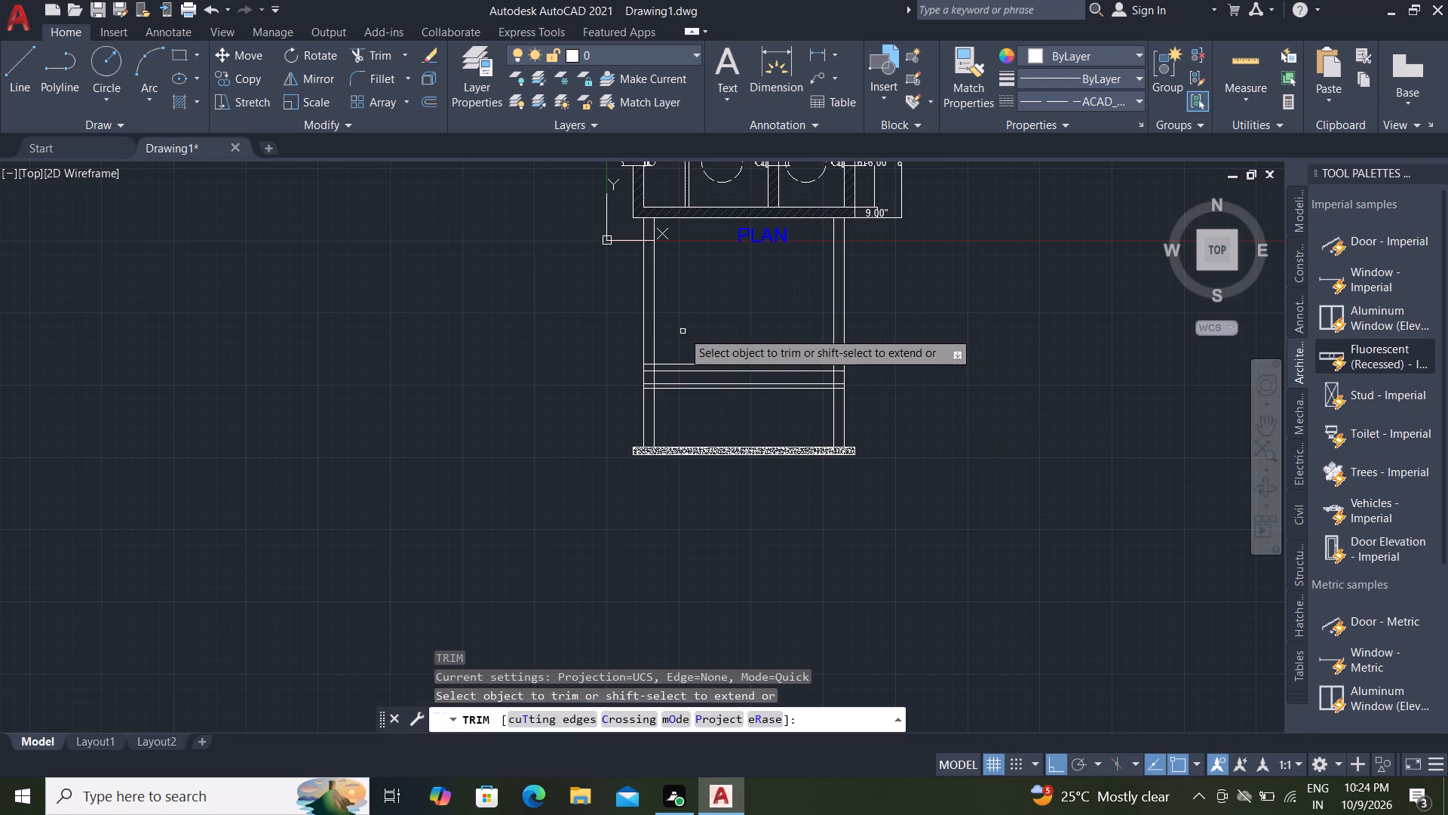
click(627, 334)
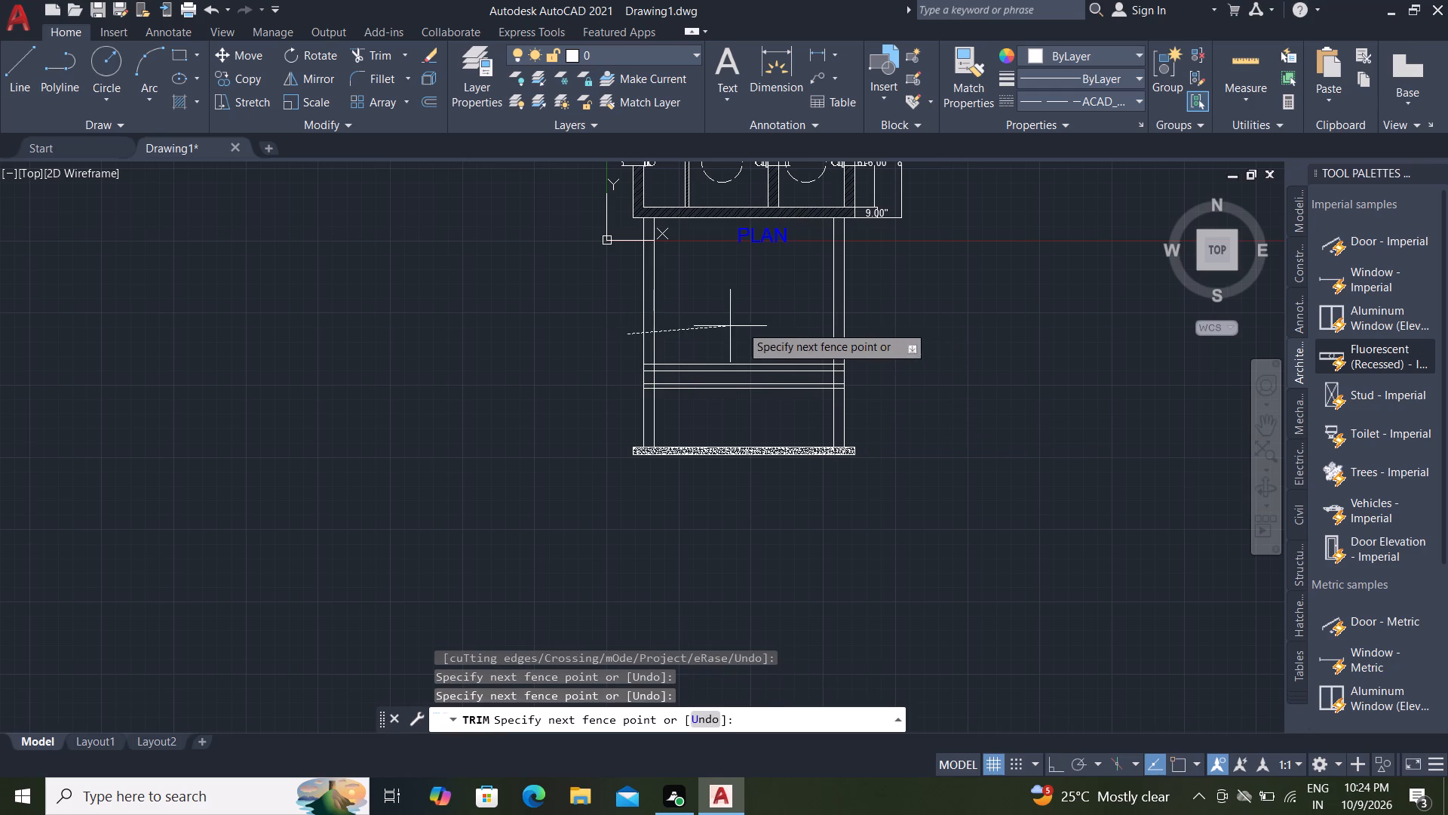
click(854, 328)
key(Escape)
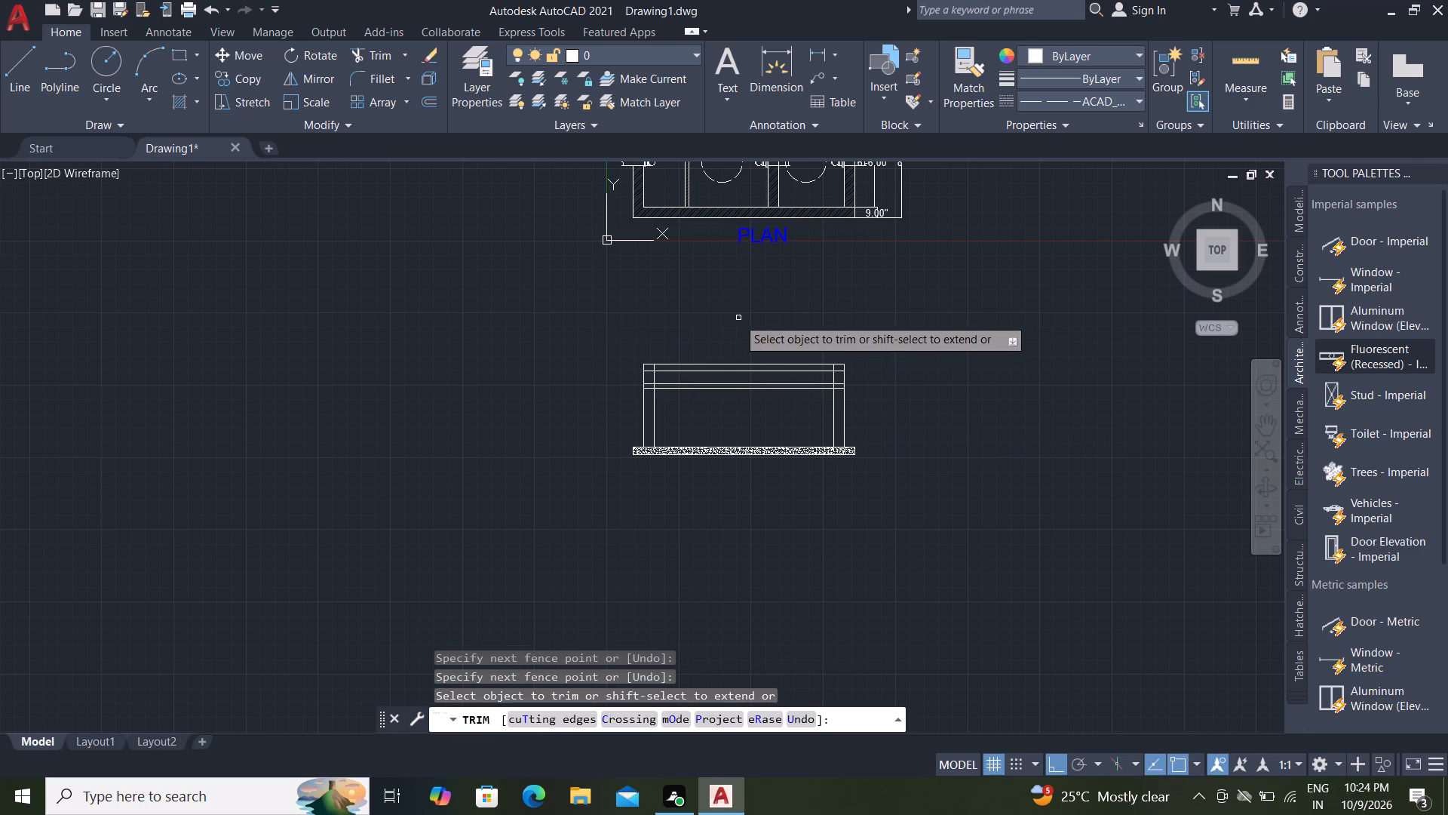
Move the whole section straight upward, closer beneath the PLAN title, using the base slab's bottom right corner as base point.
click(578, 324)
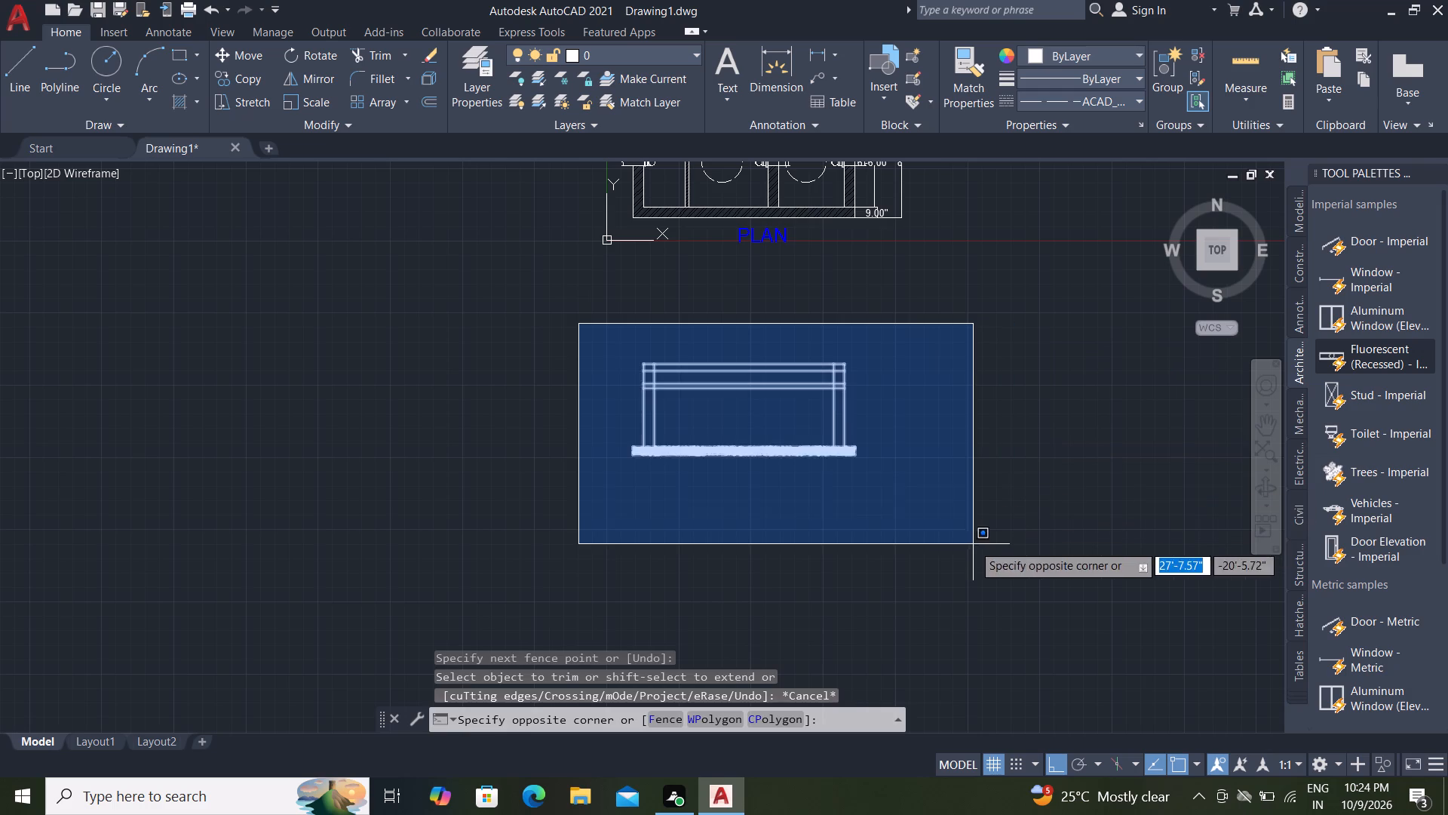
click(971, 545)
key(m)
key(space)
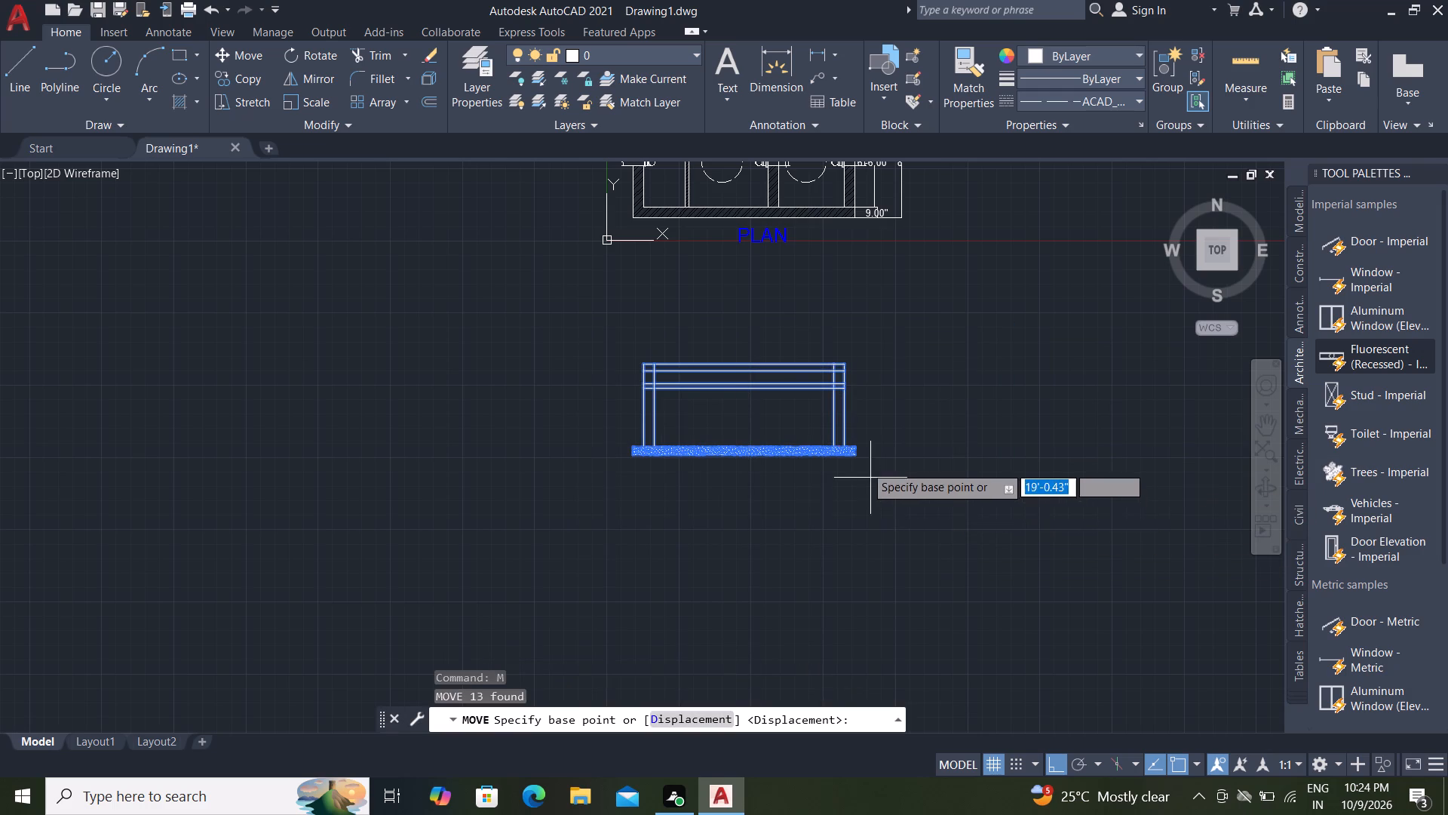
scroll(865, 464, up, 3)
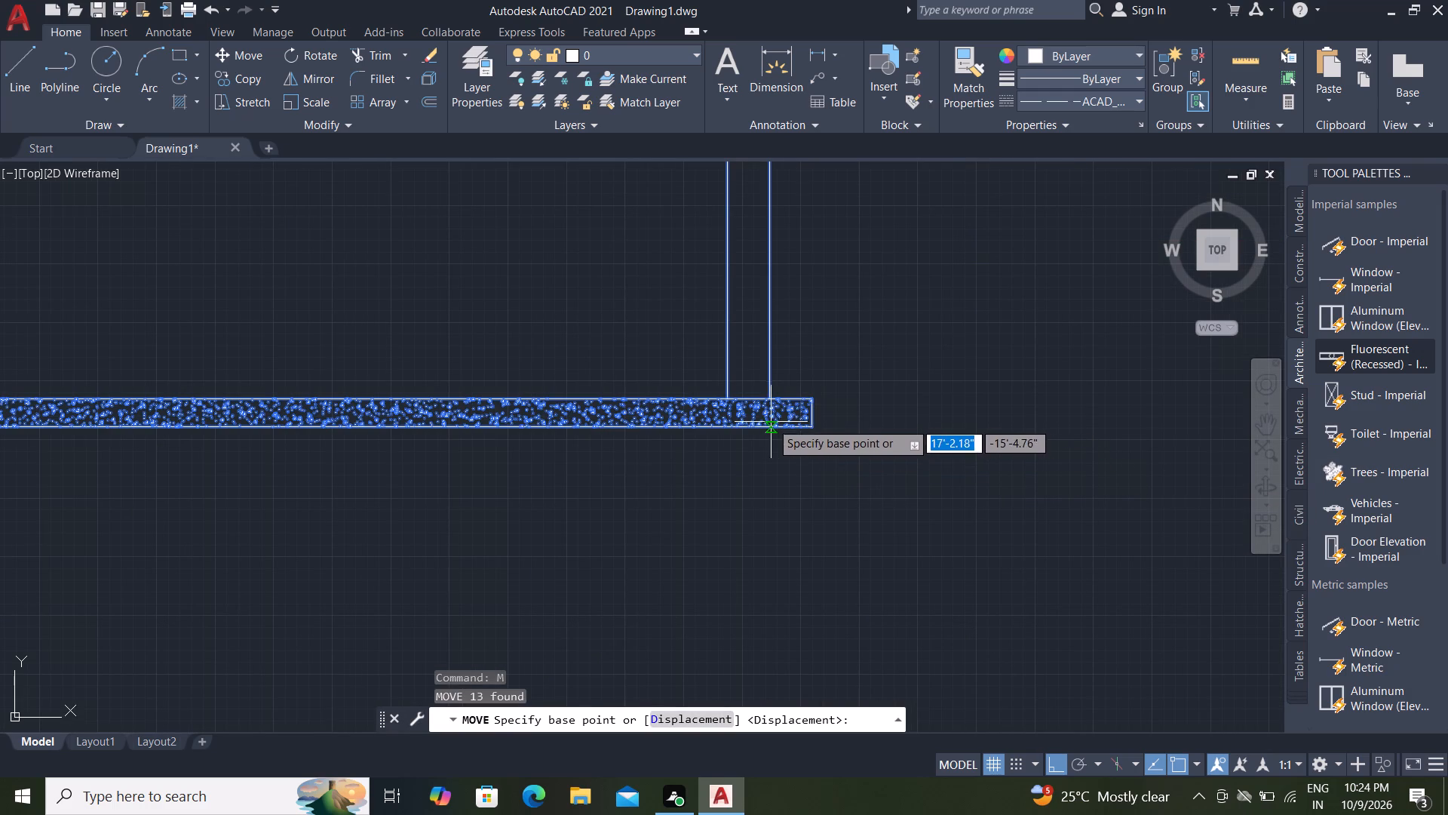
click(817, 426)
scroll(819, 424, down, 3)
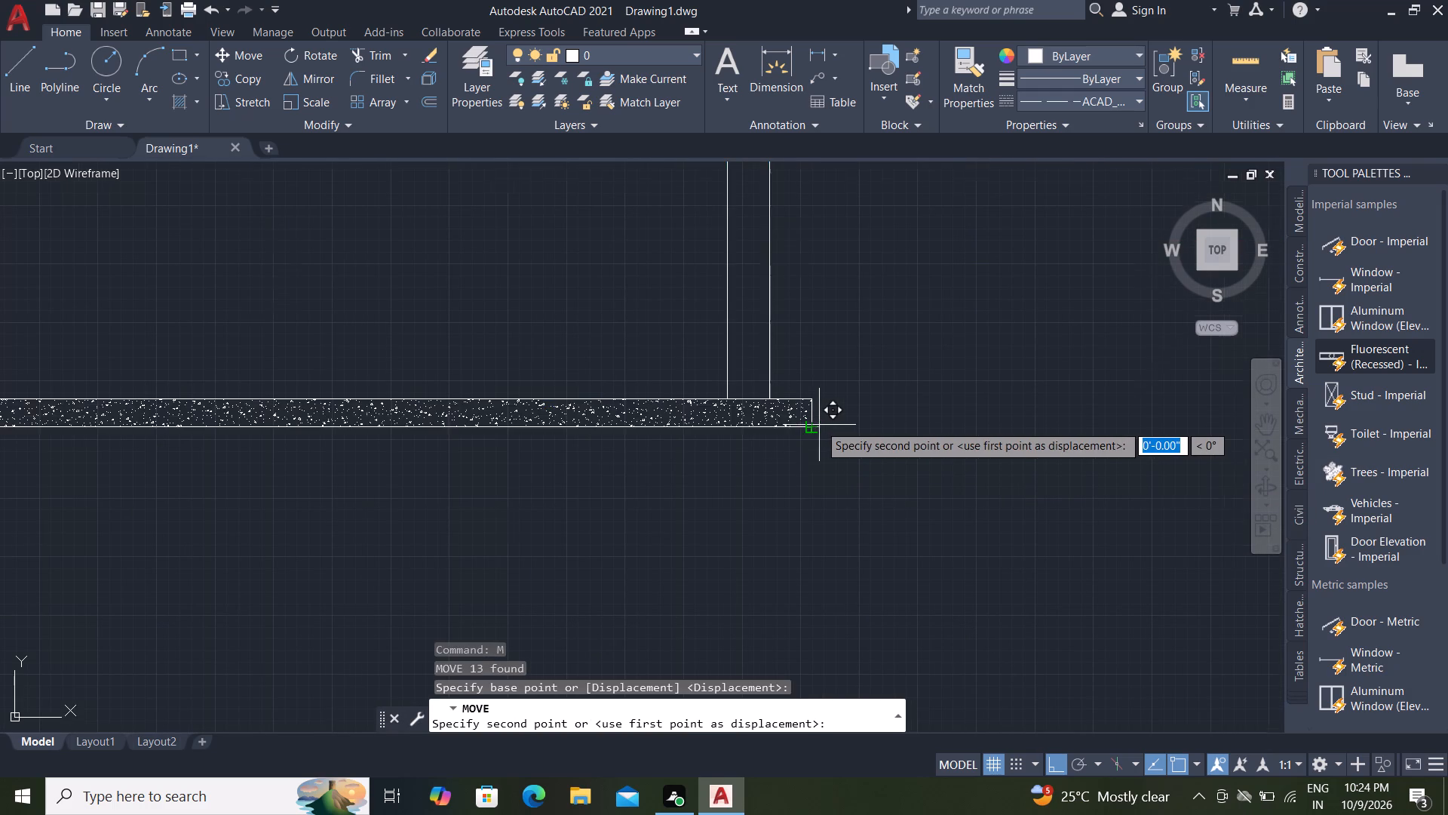
scroll(821, 422, down, 1)
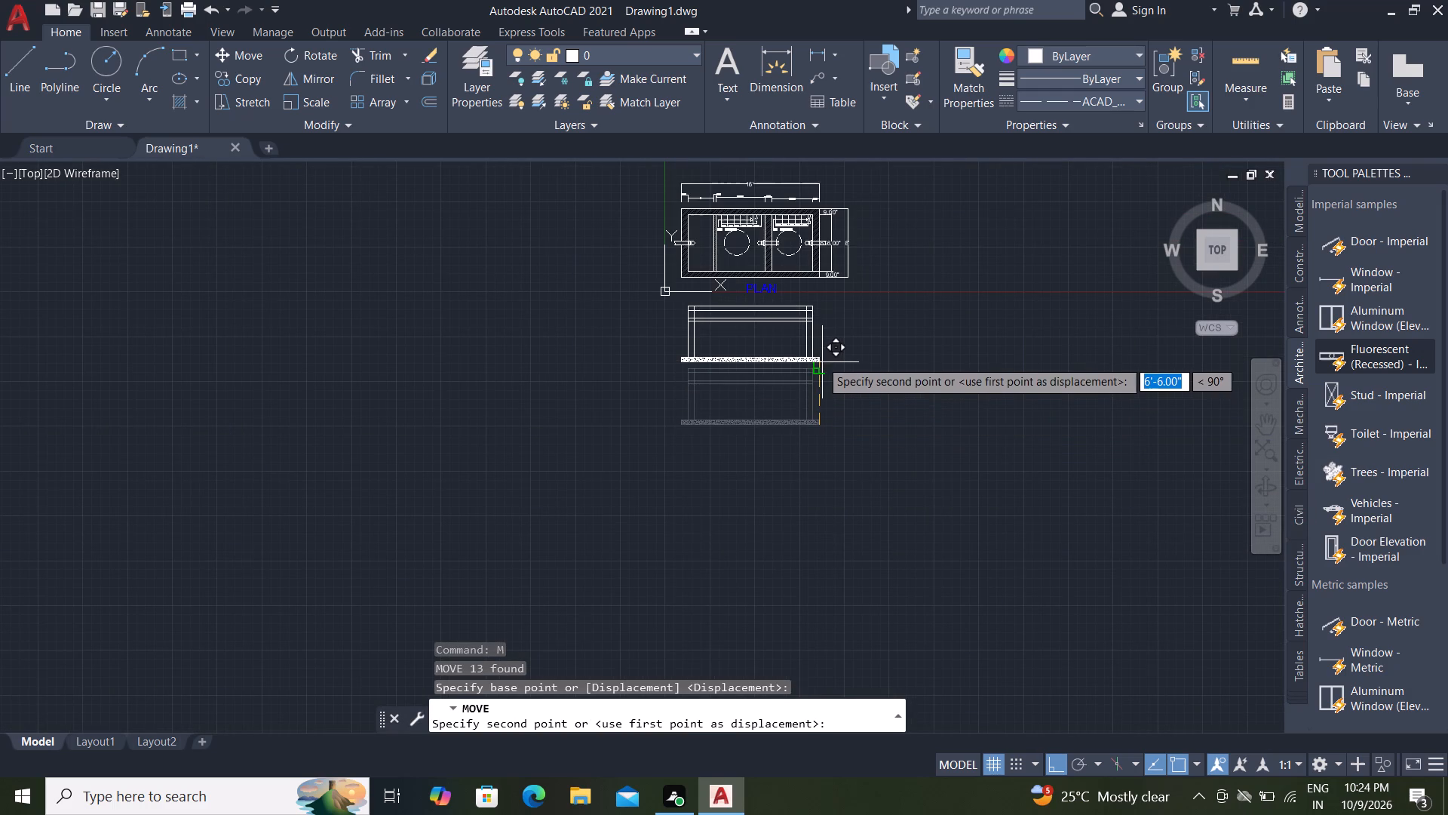
click(827, 379)
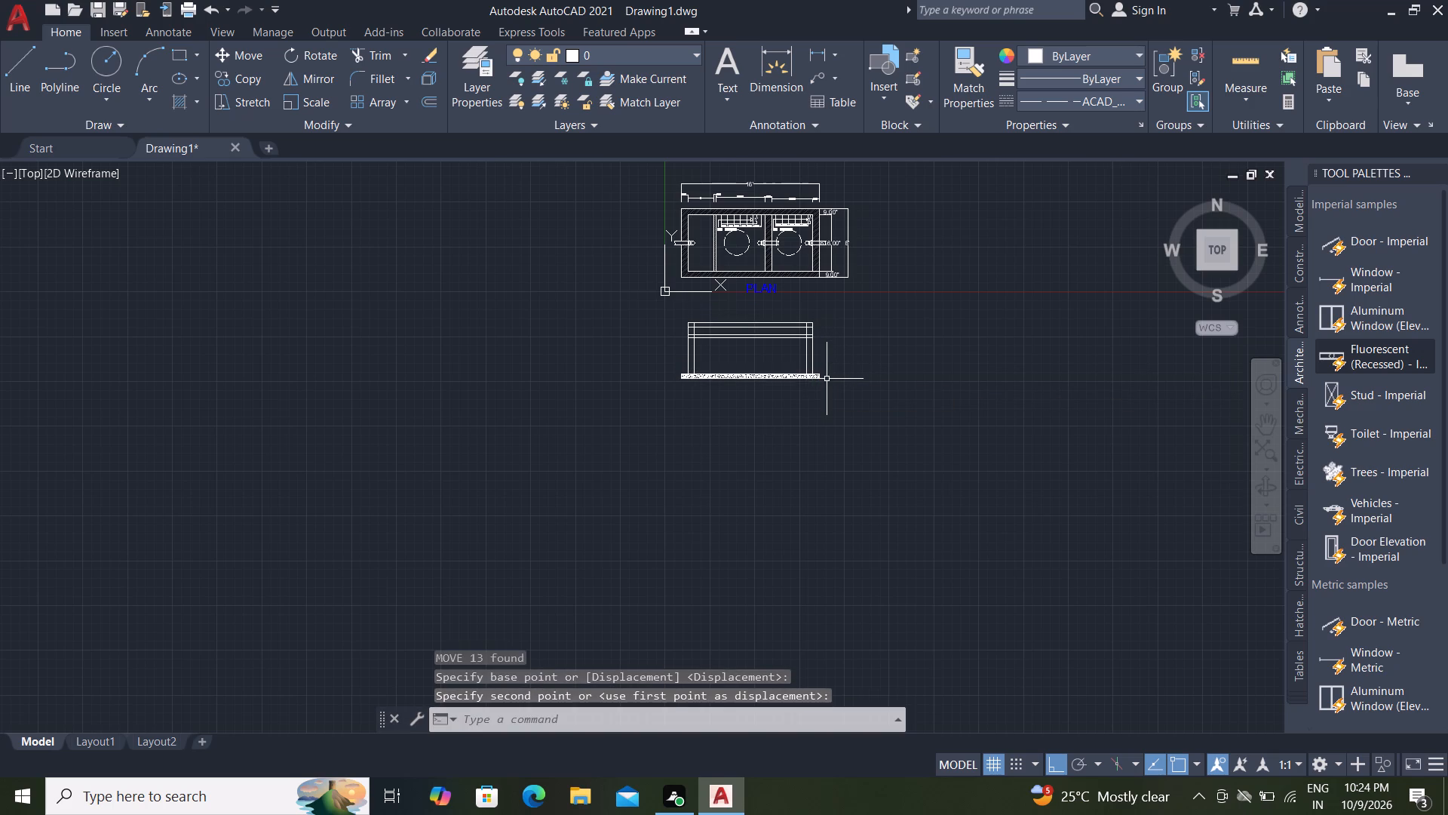
middle_drag(771, 361, 901, 379)
middle_drag(874, 358, 829, 401)
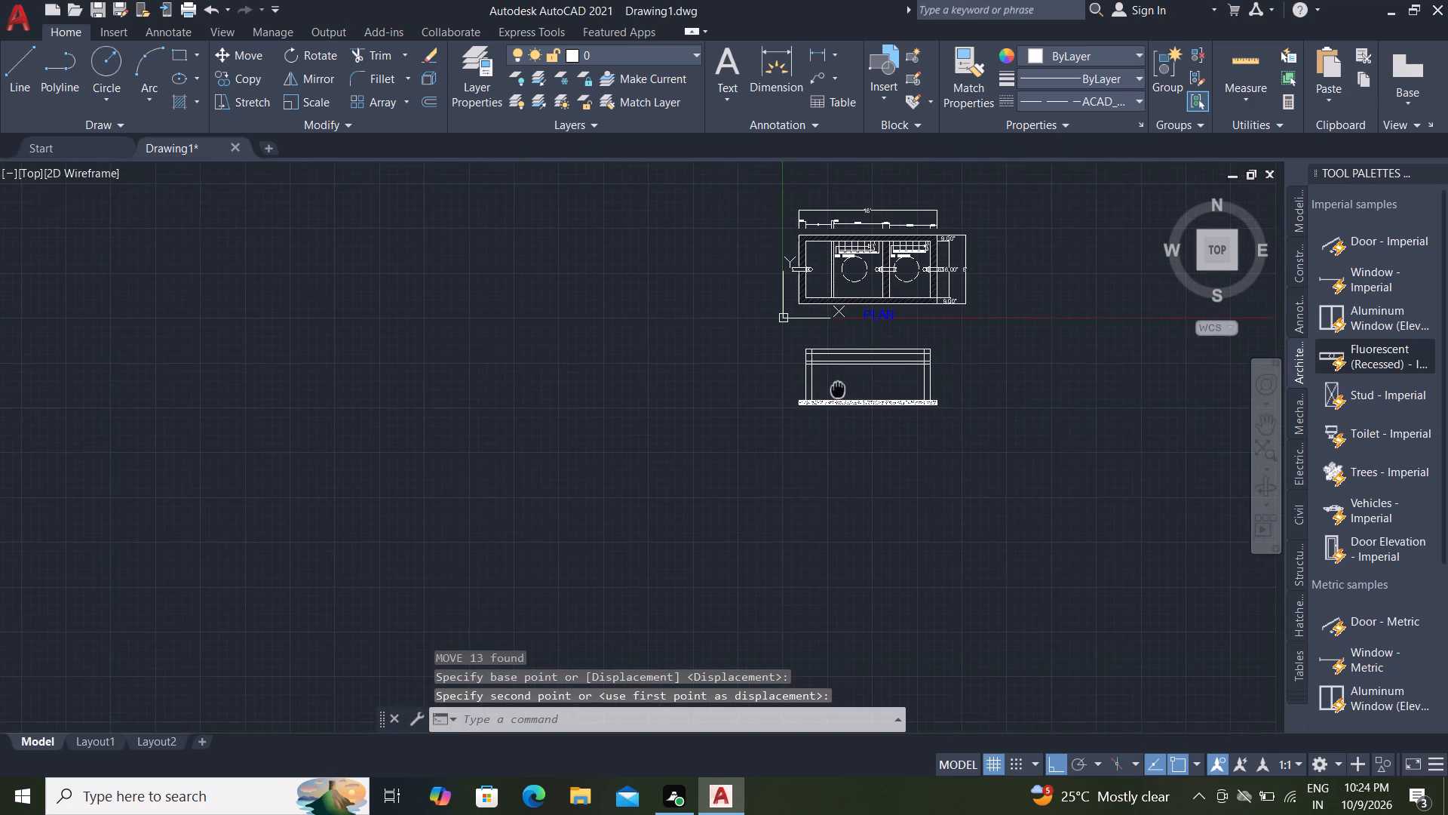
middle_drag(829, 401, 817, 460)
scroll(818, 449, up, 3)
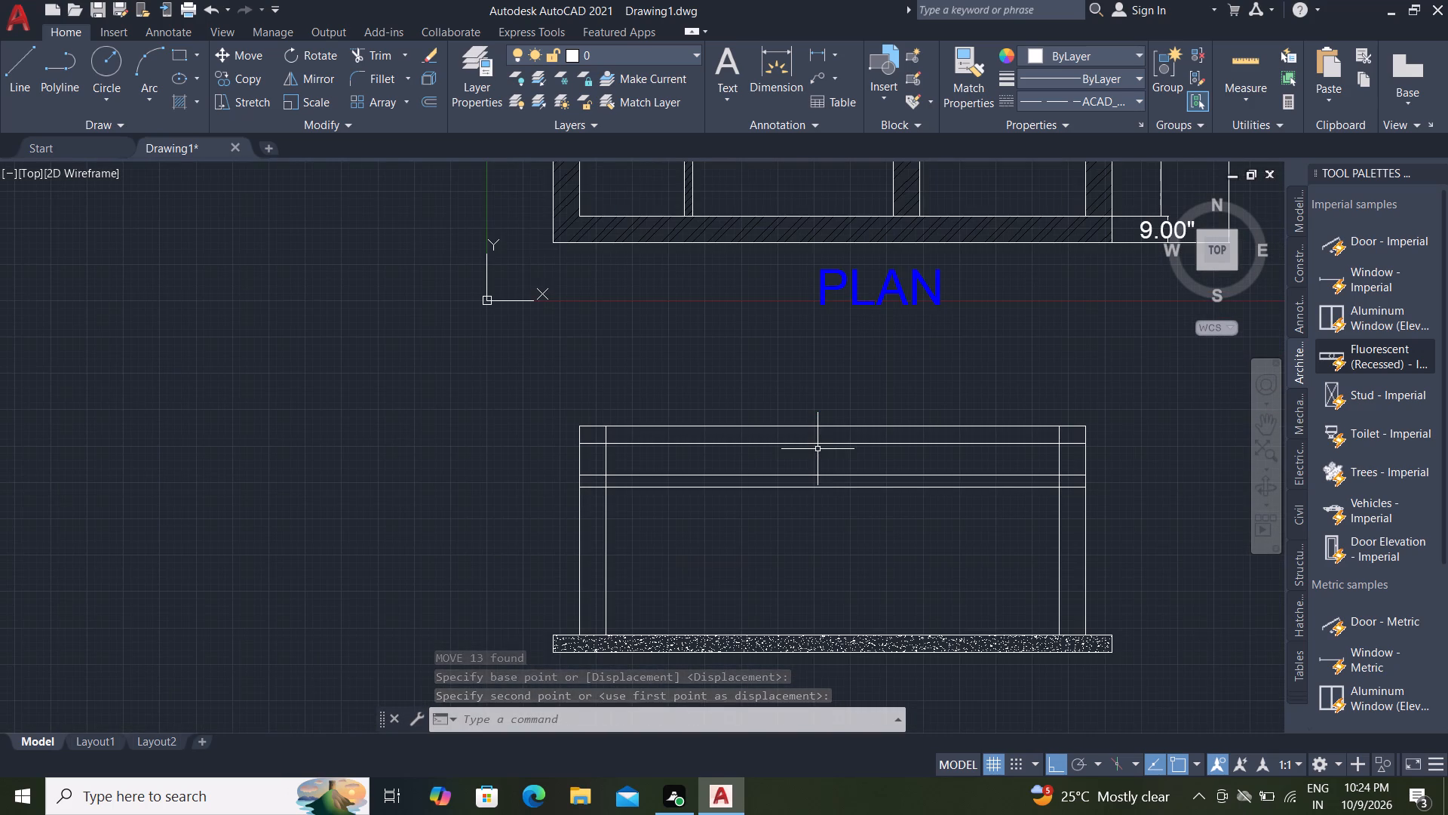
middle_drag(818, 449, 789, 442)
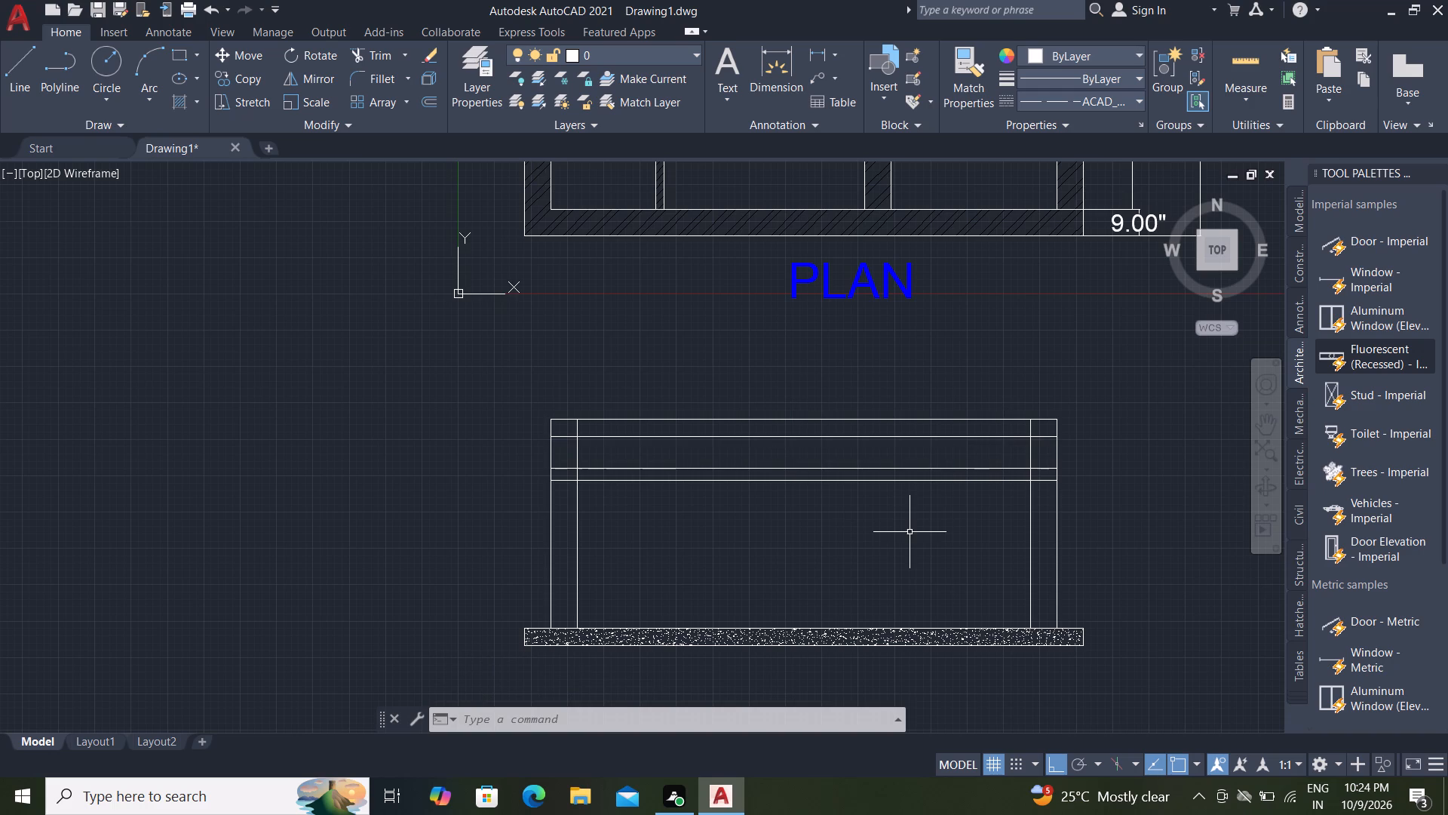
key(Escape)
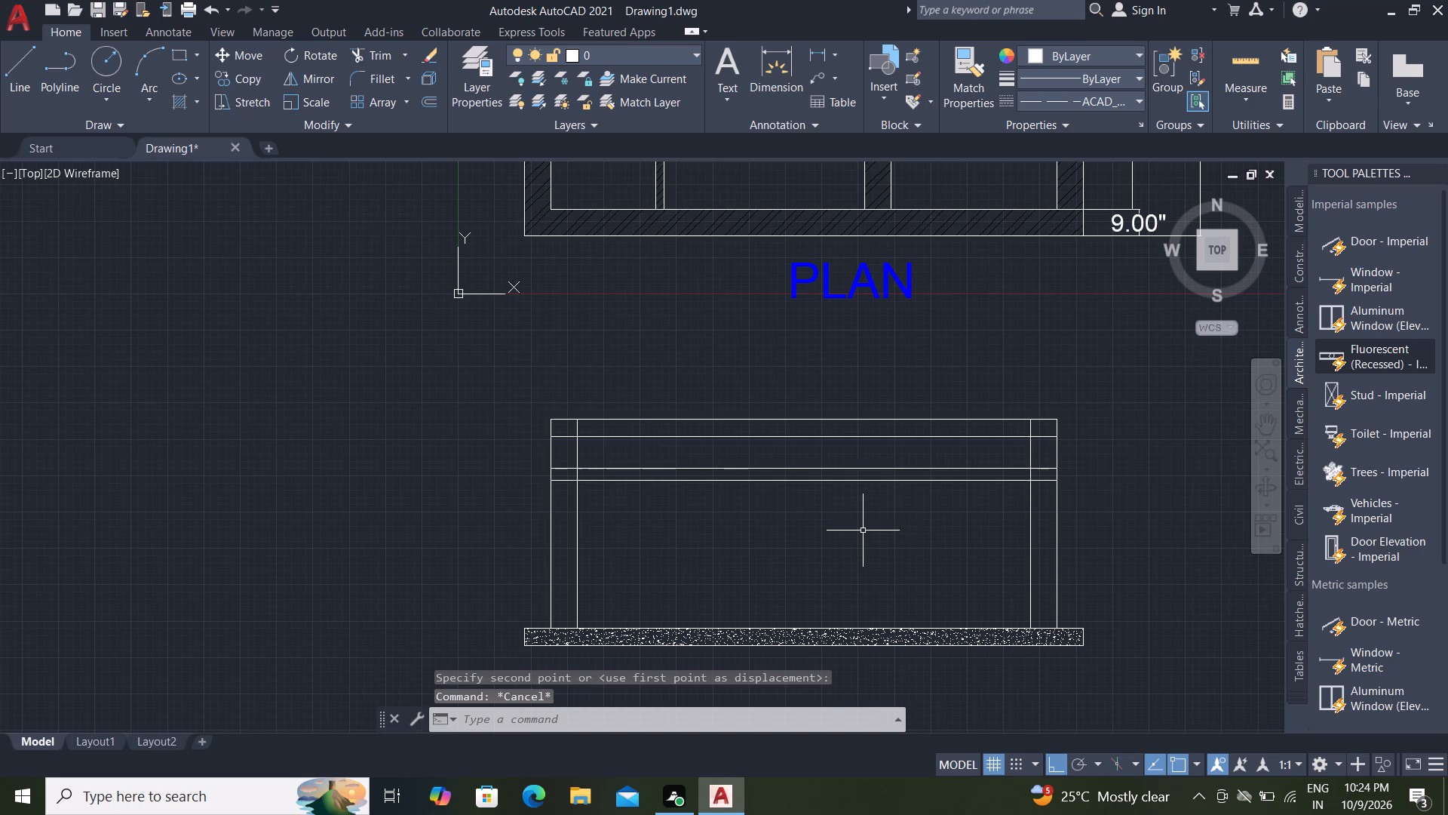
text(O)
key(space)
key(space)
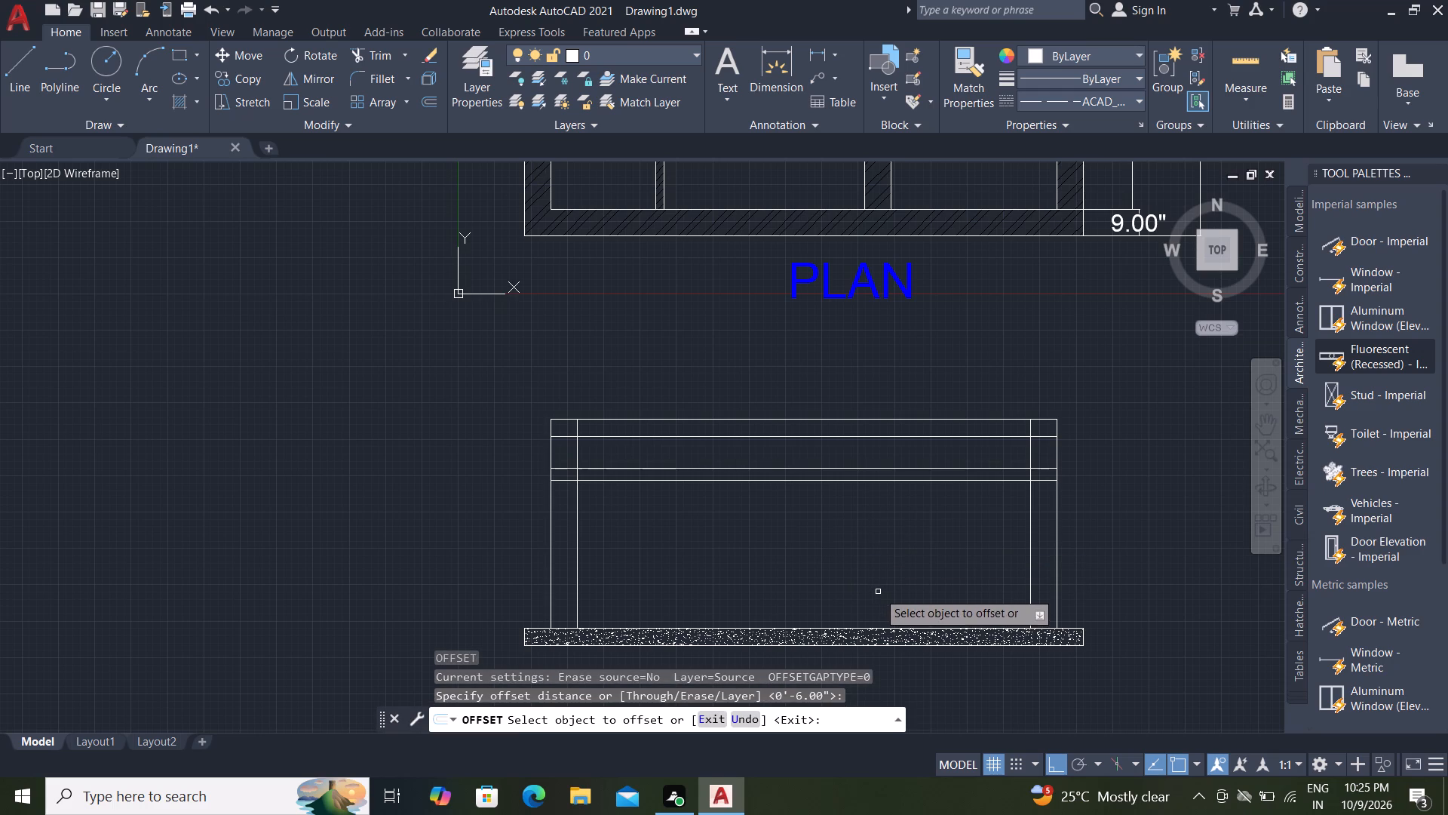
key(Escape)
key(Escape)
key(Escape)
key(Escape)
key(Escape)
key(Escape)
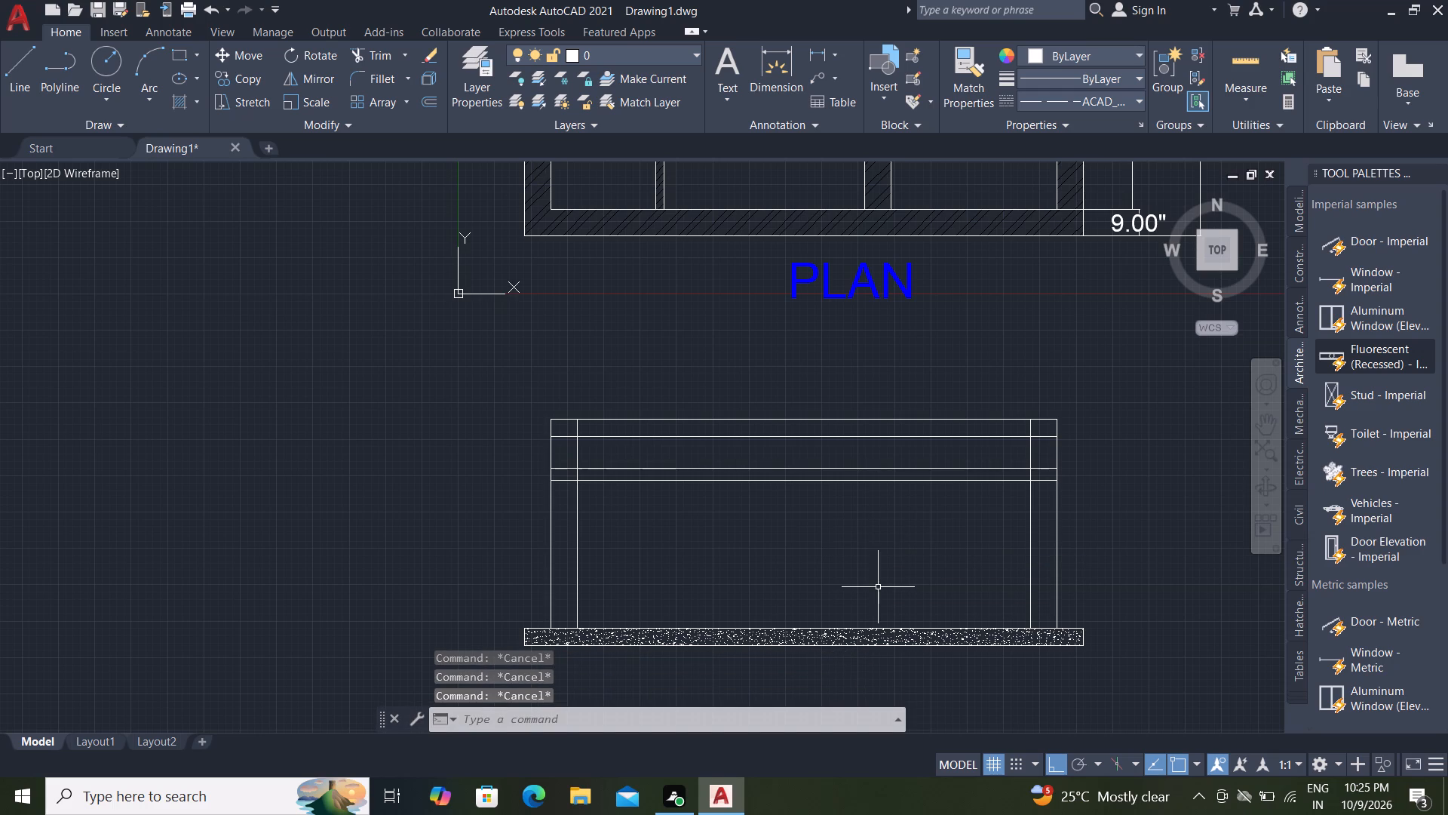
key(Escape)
Offset the base slab's top line 6' upward to give the top slab its full overhanging width.
key(o)
key(space)
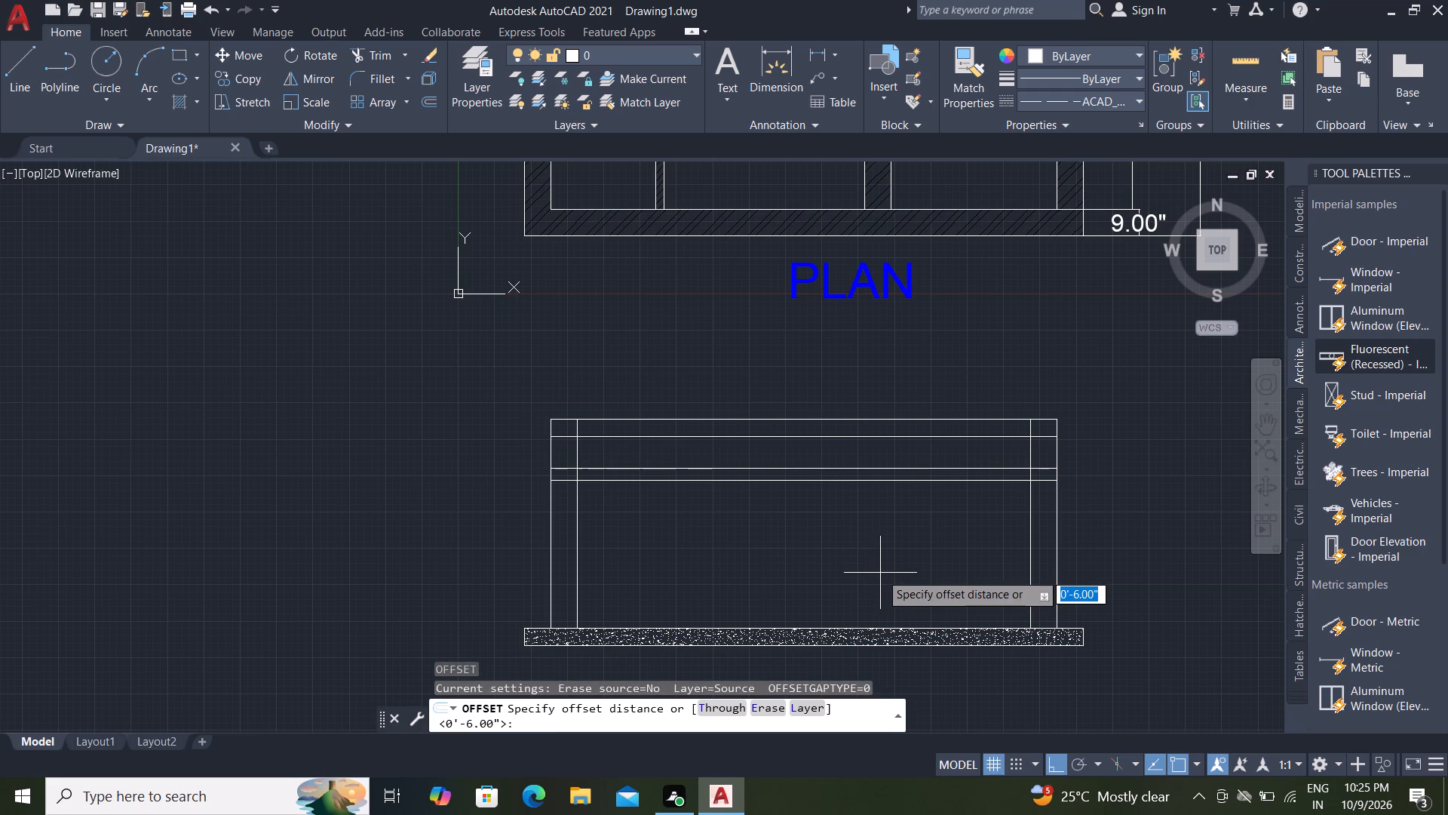
text(6')
key(space)
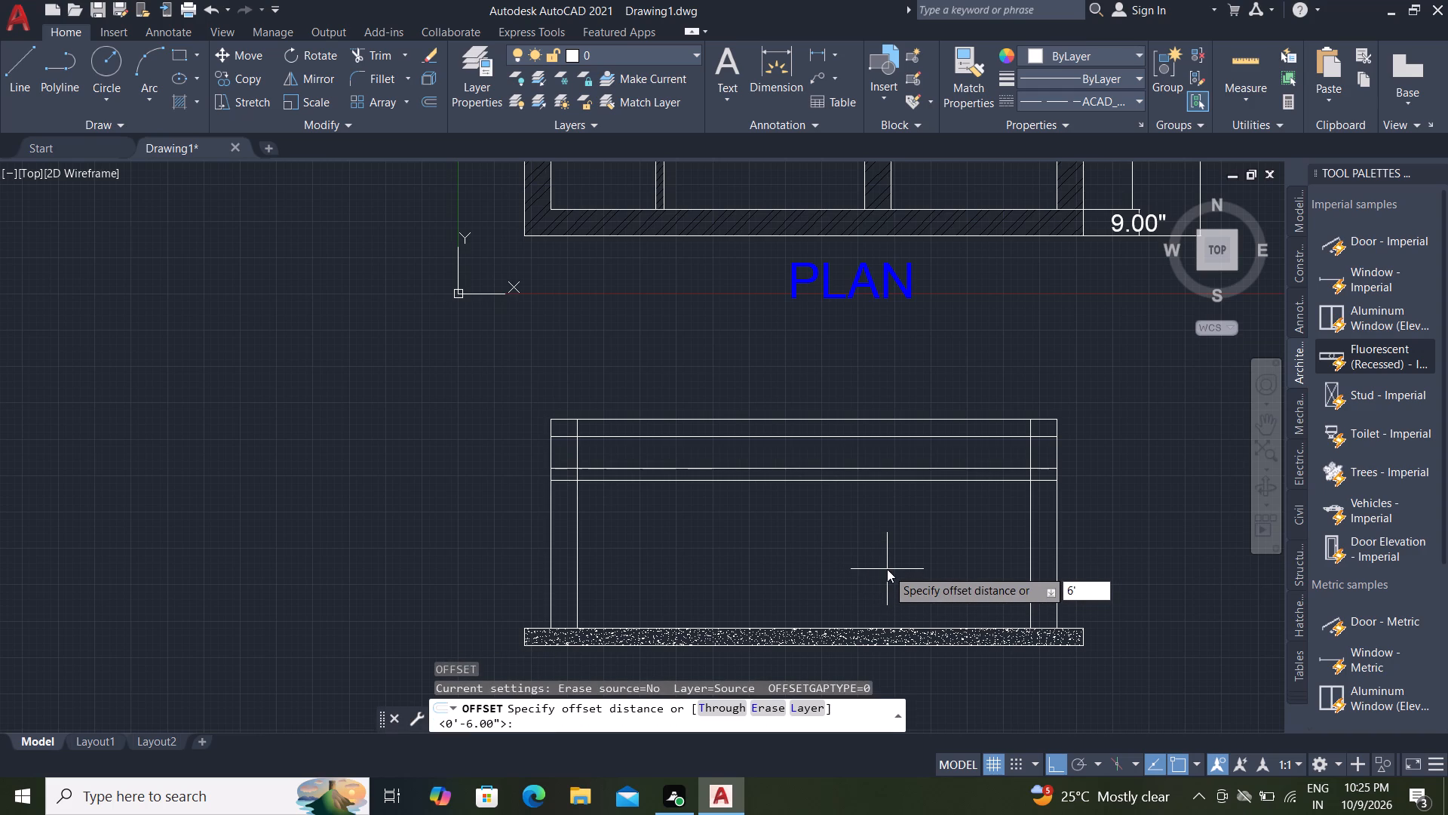
click(910, 626)
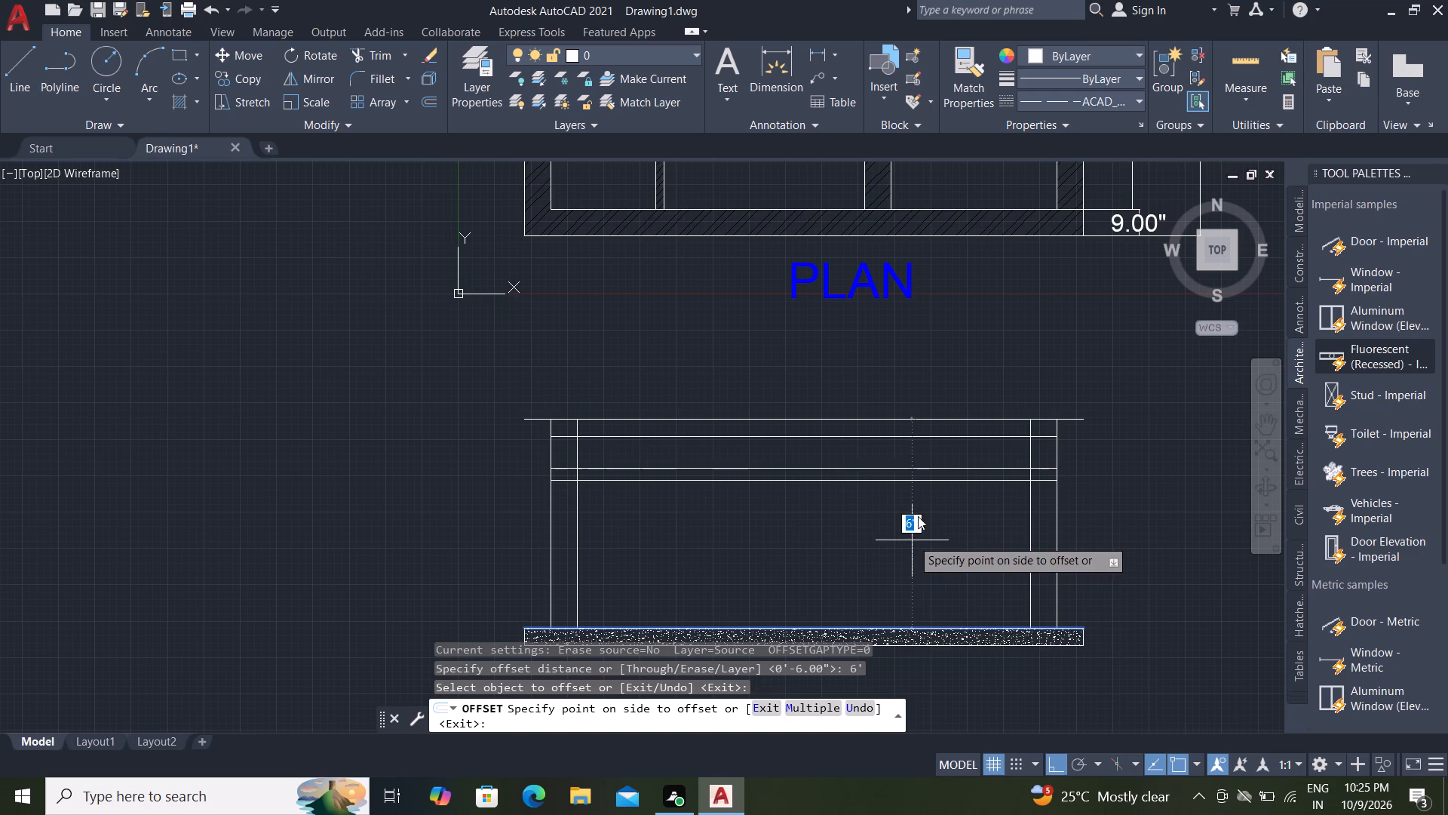
click(915, 378)
key(Escape)
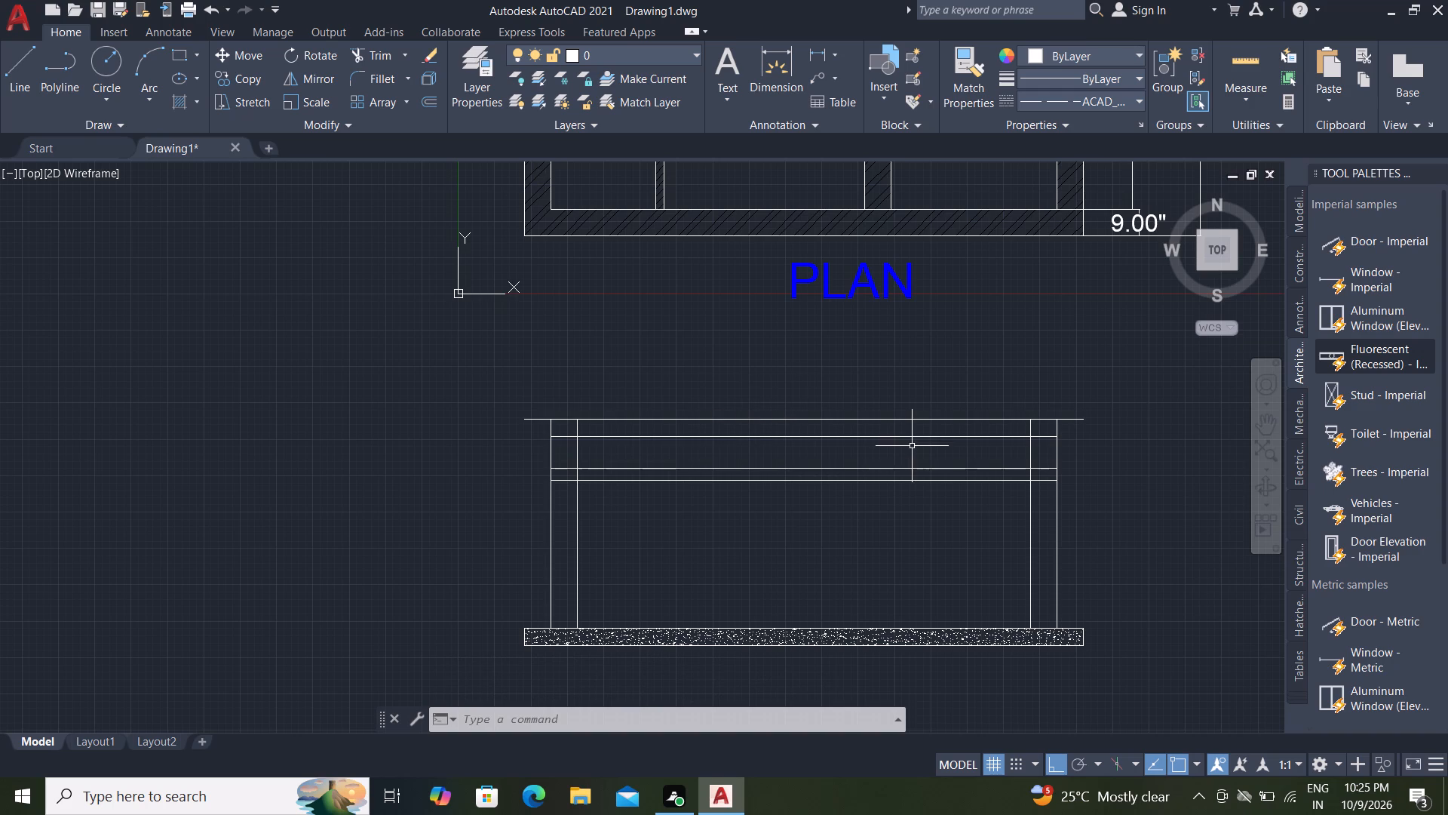
Draw a short vertical line downward from the right end of the overhanging top line, past the slab underside level.
key(l)
key(space)
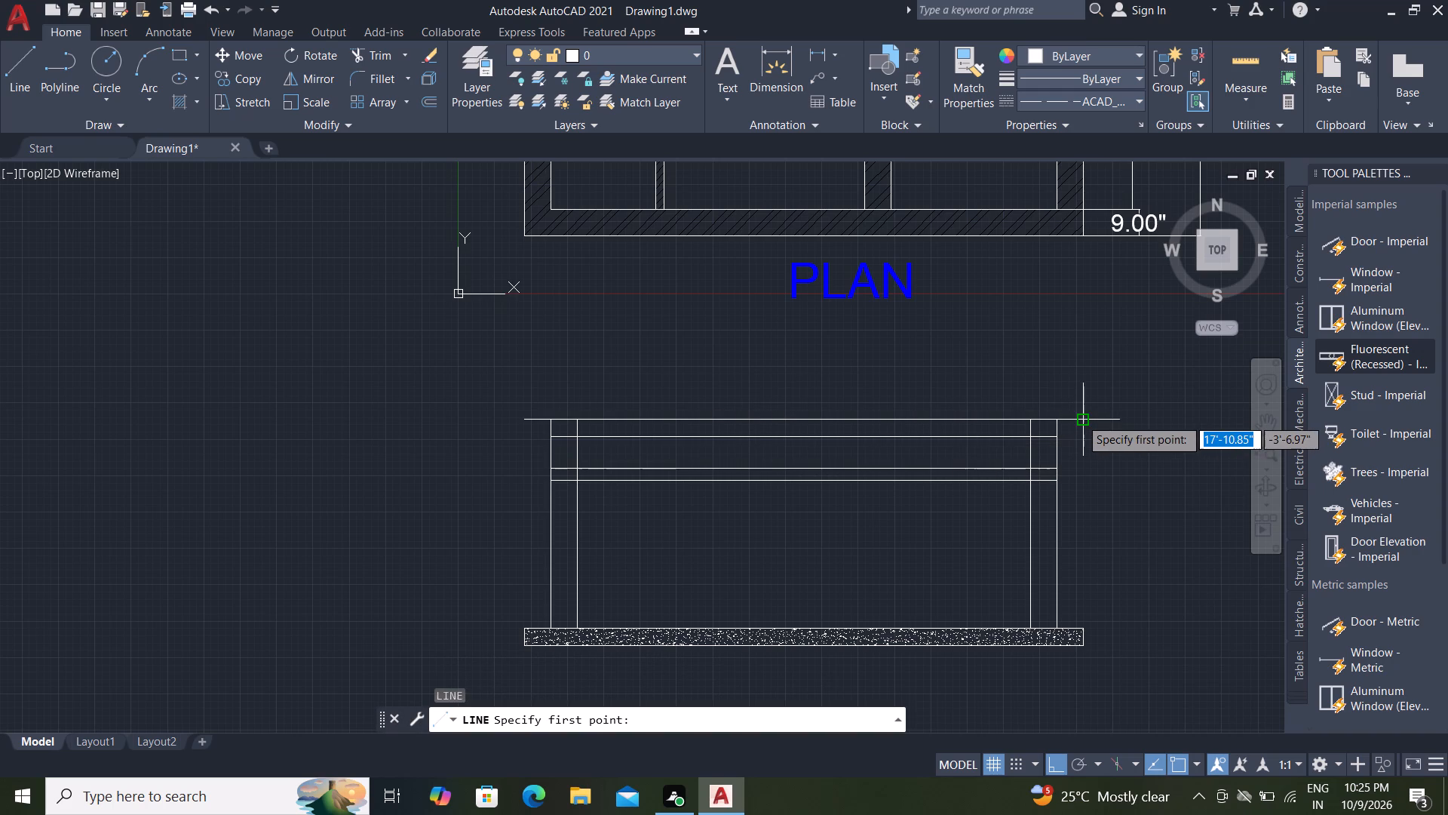
click(1079, 418)
click(1077, 460)
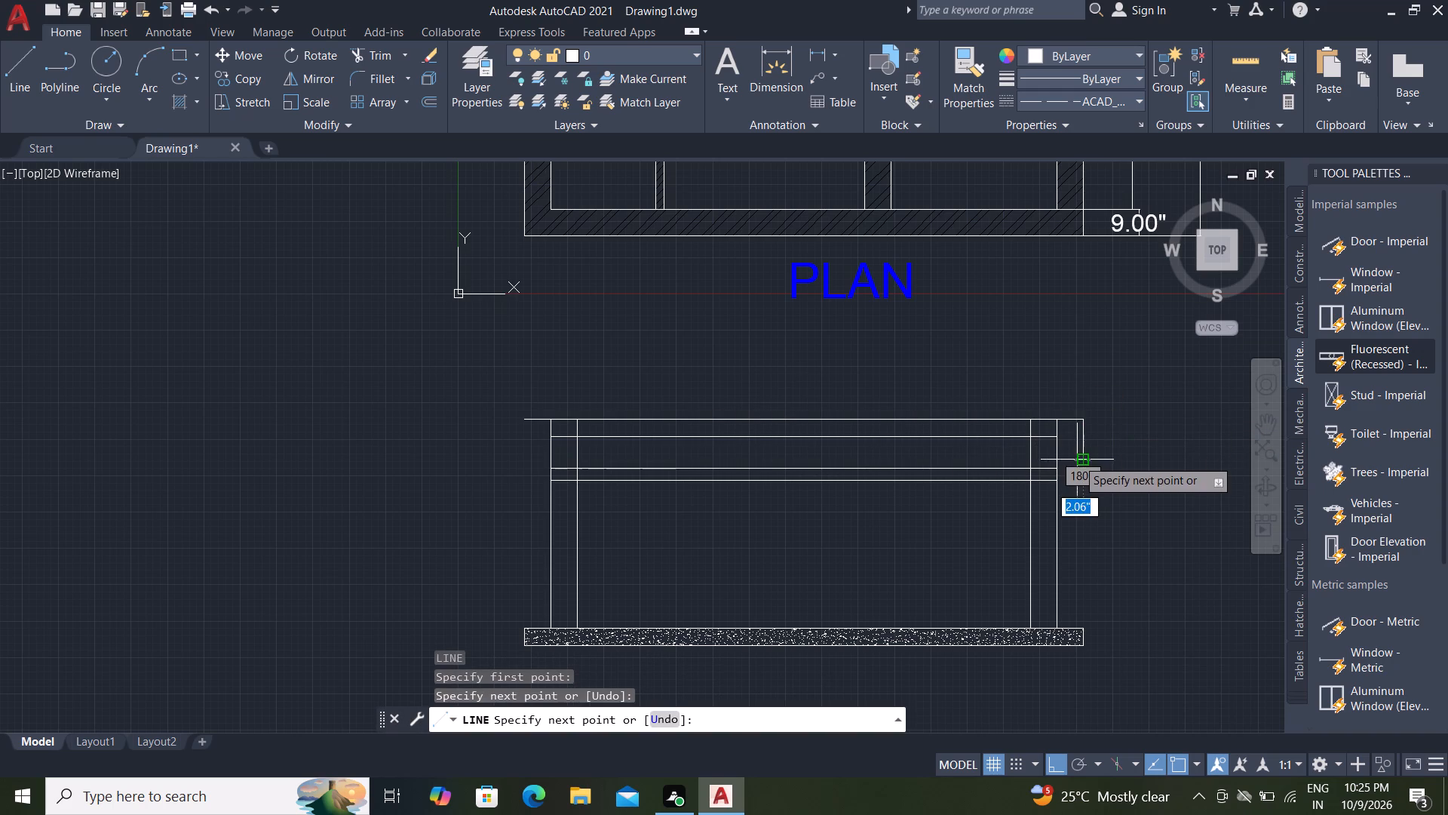
key(Escape)
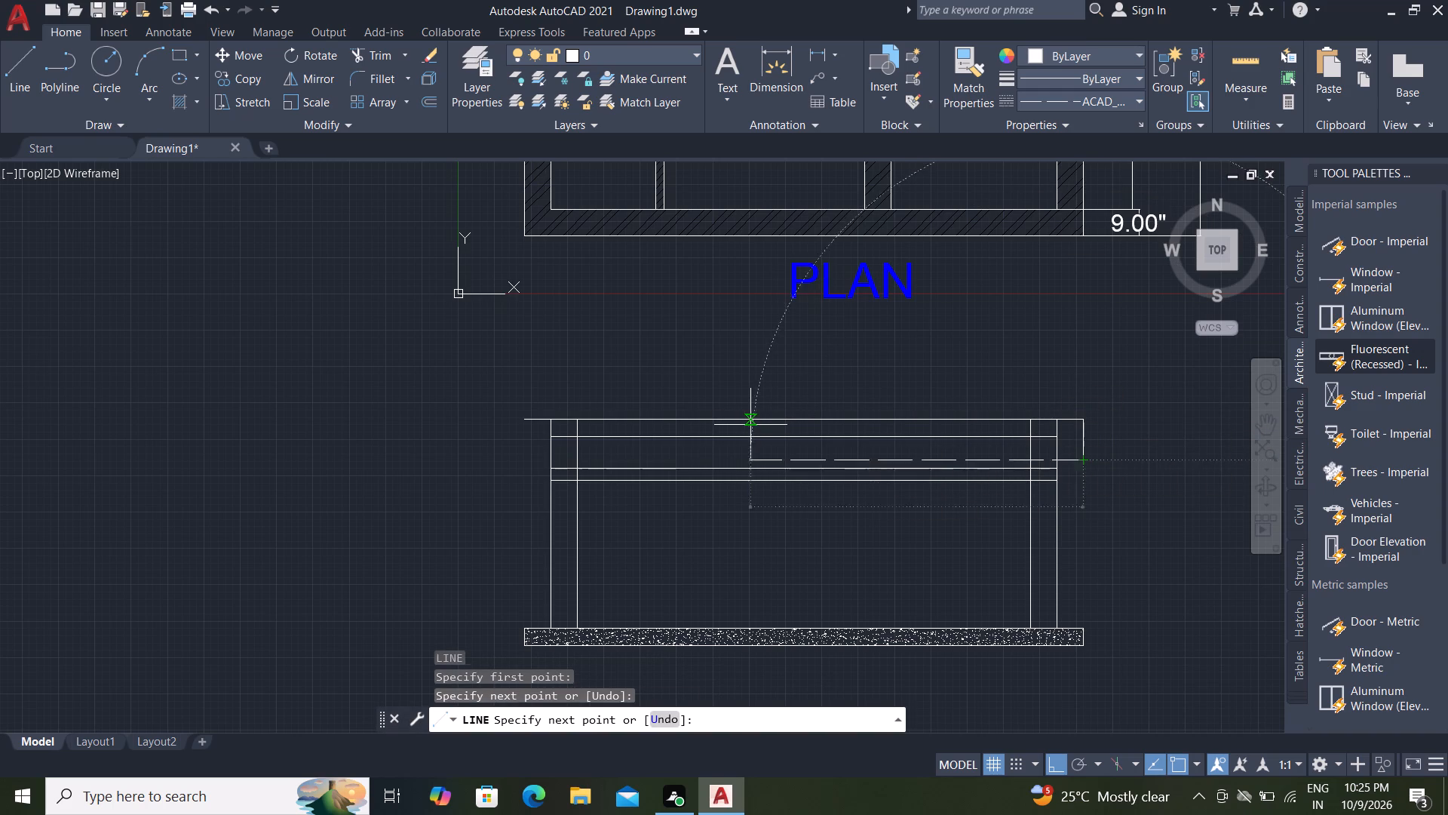
Set the current linetype to ByLayer.
key(l)
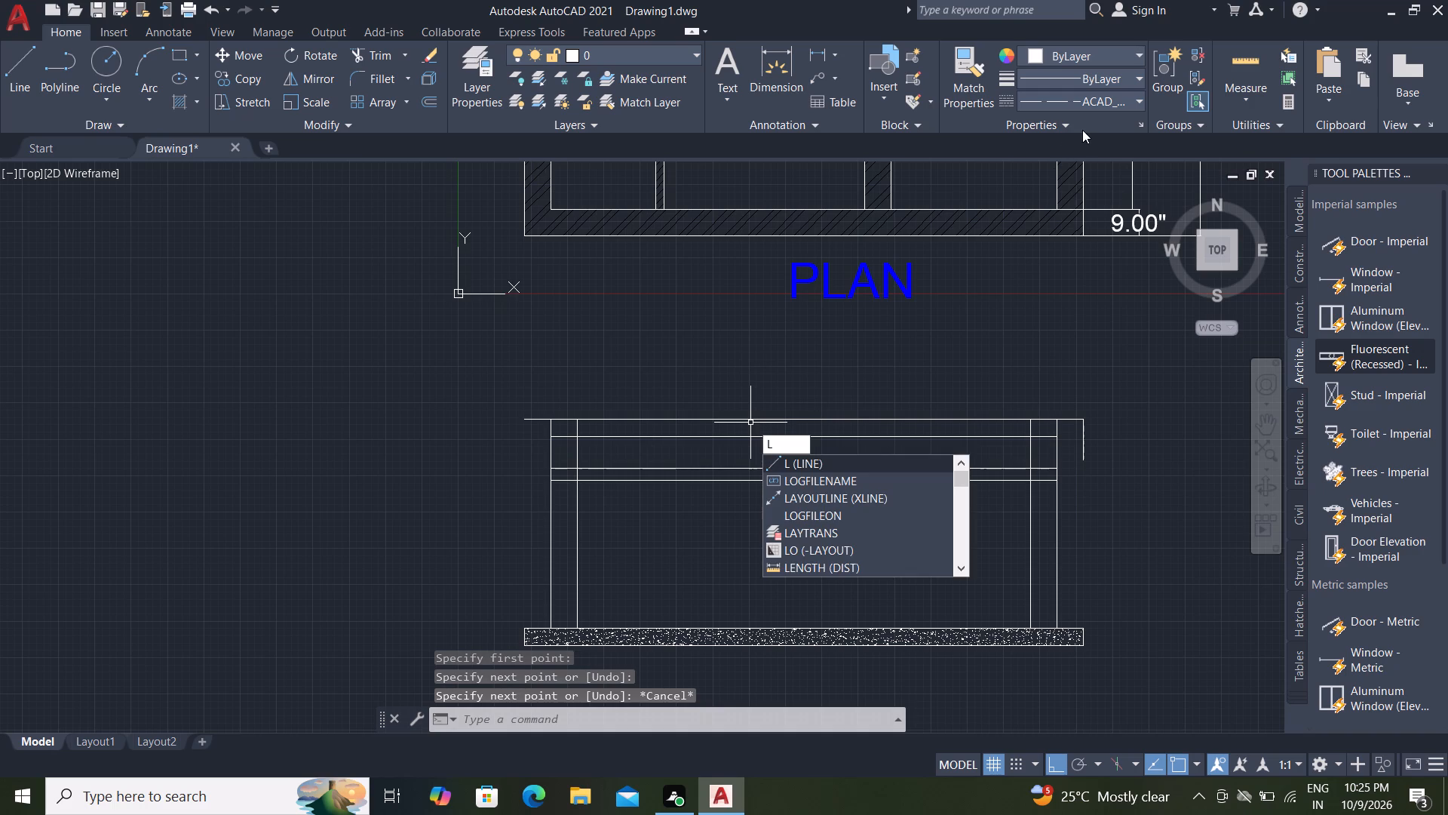
click(1101, 91)
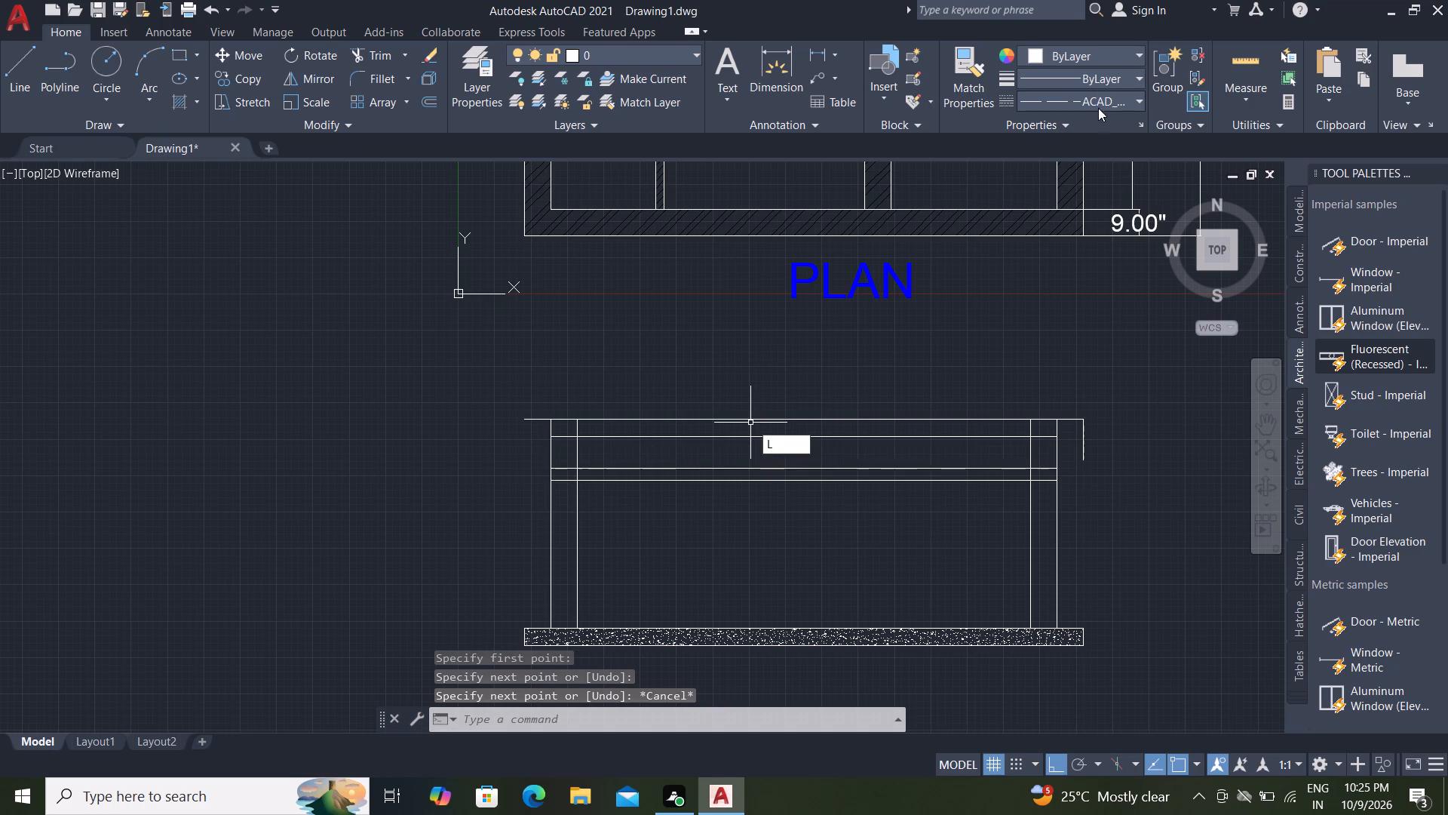
click(1091, 99)
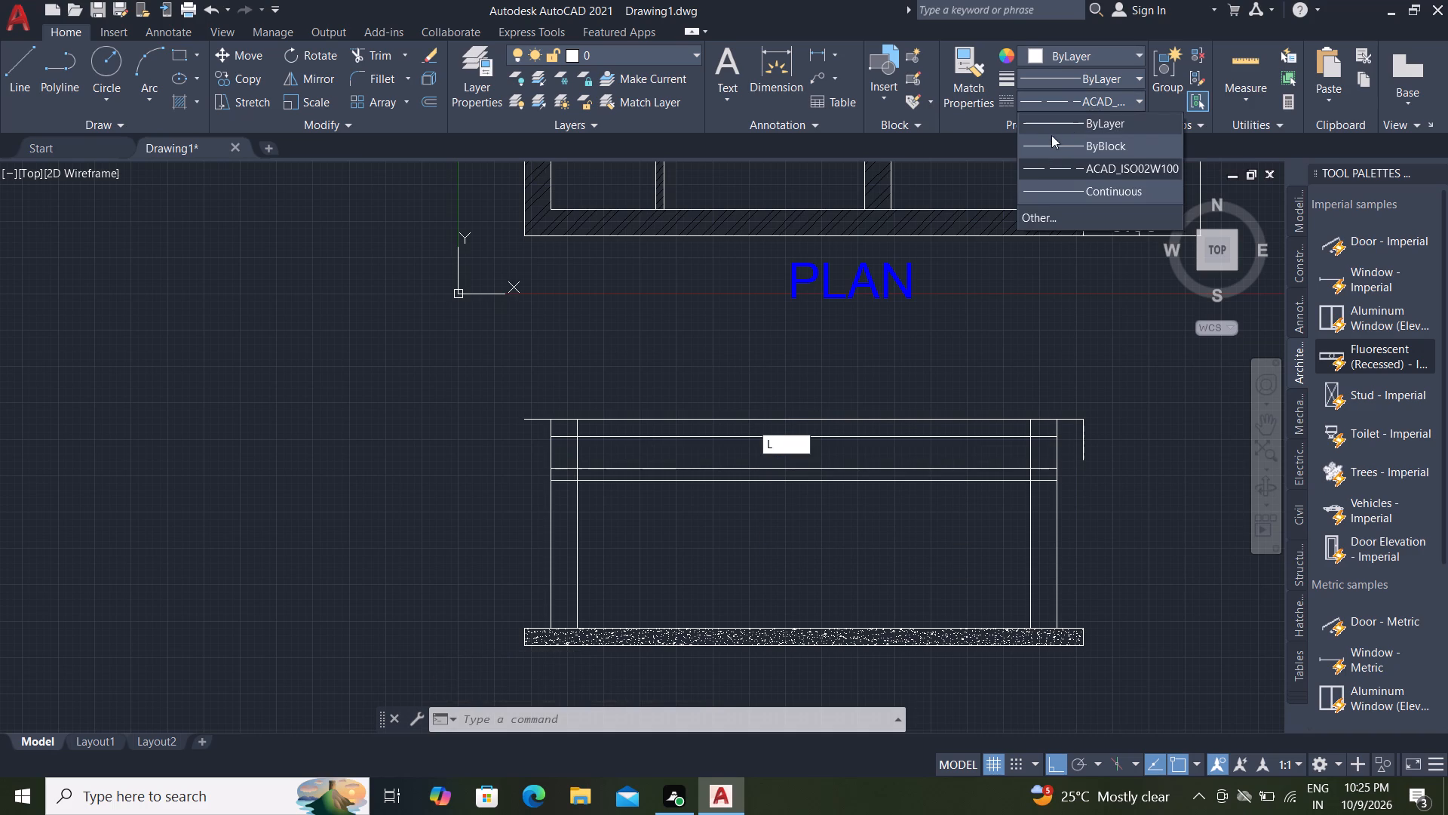
click(1059, 119)
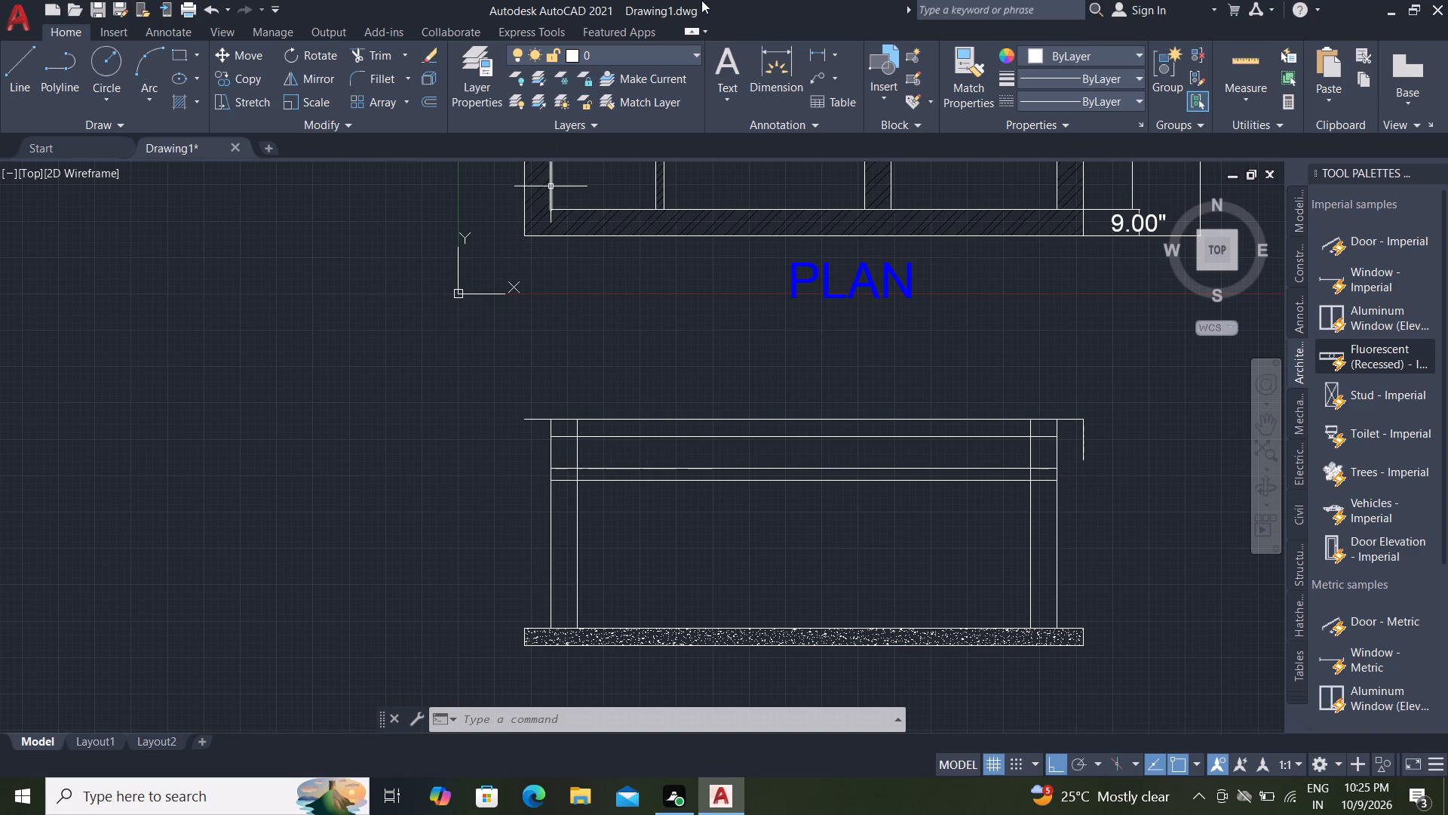
Draw a vertical line downward from the left end of the overhanging top line, past the slab underside level.
click(8, 66)
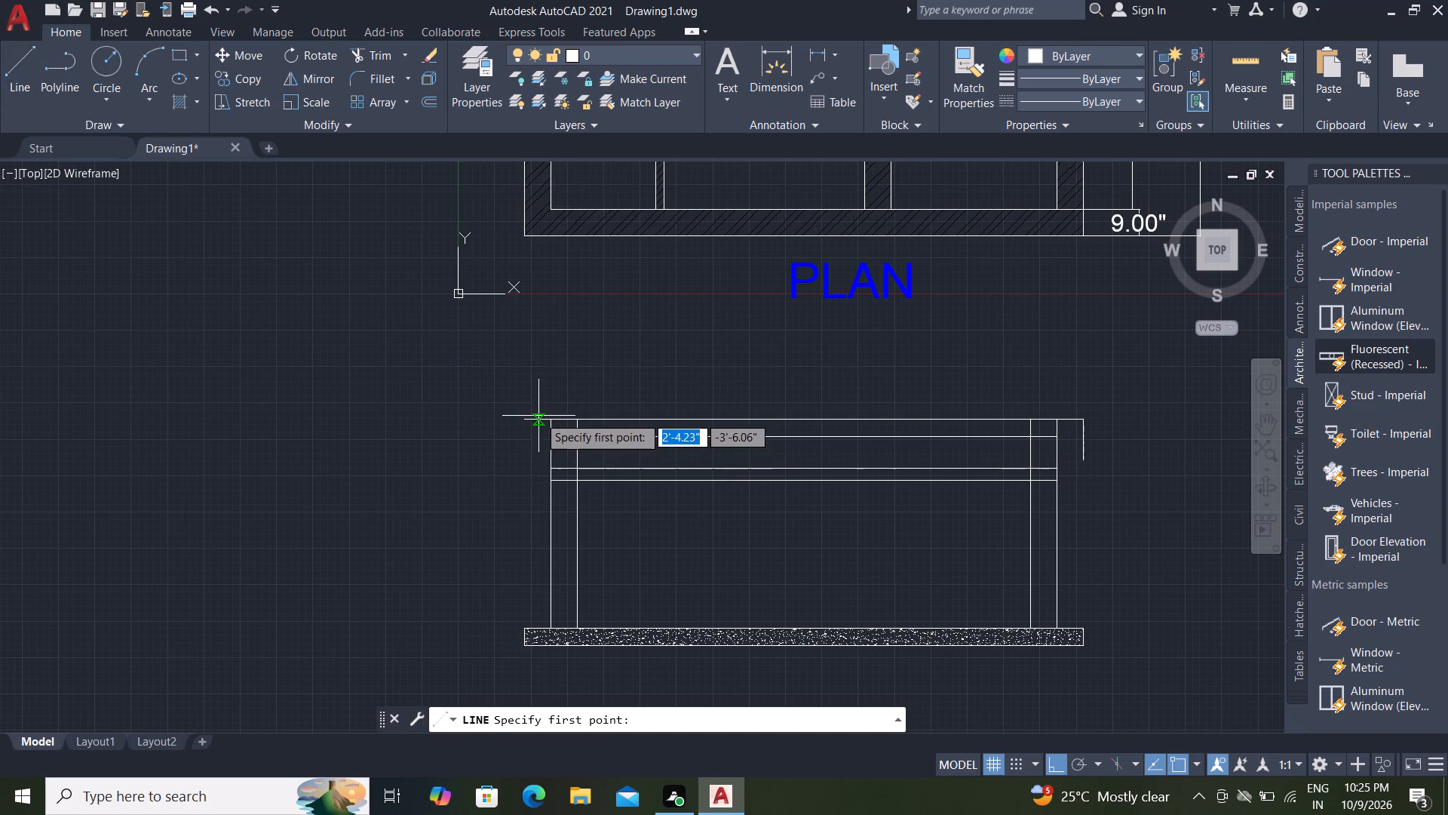
click(525, 419)
click(521, 506)
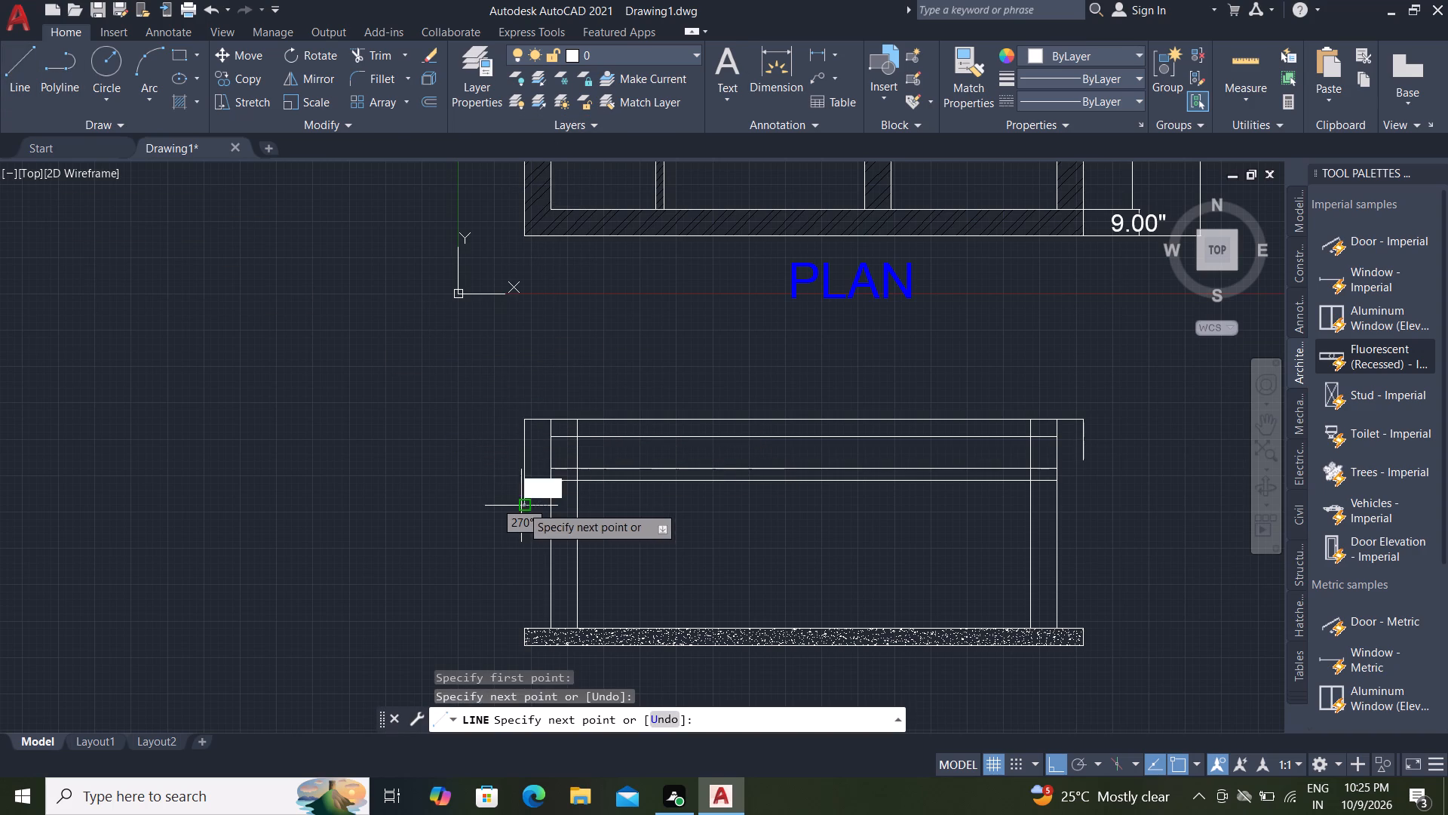
key(grave)
key(Escape)
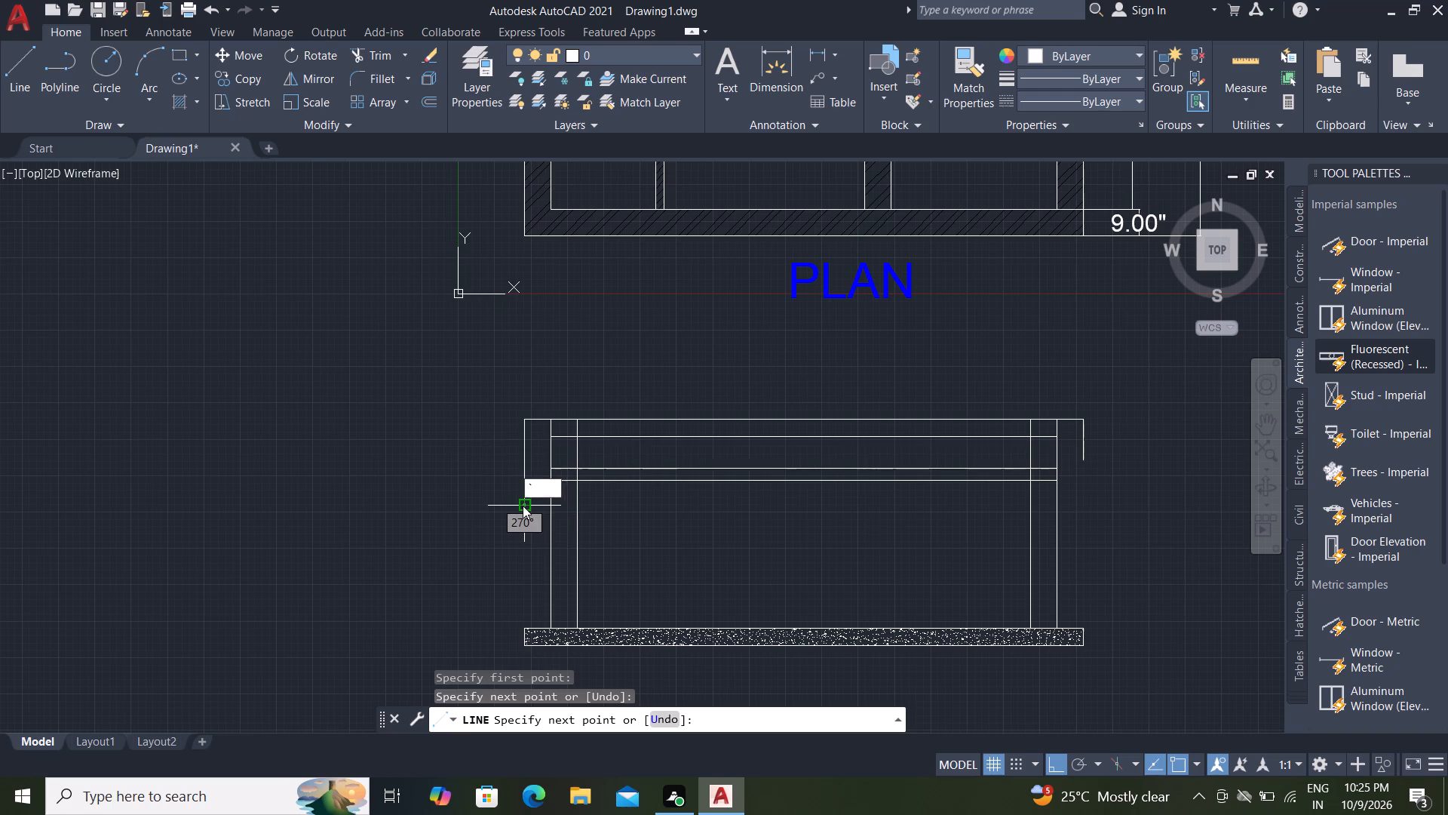
key(Escape)
key(Escape)
key(Escape)
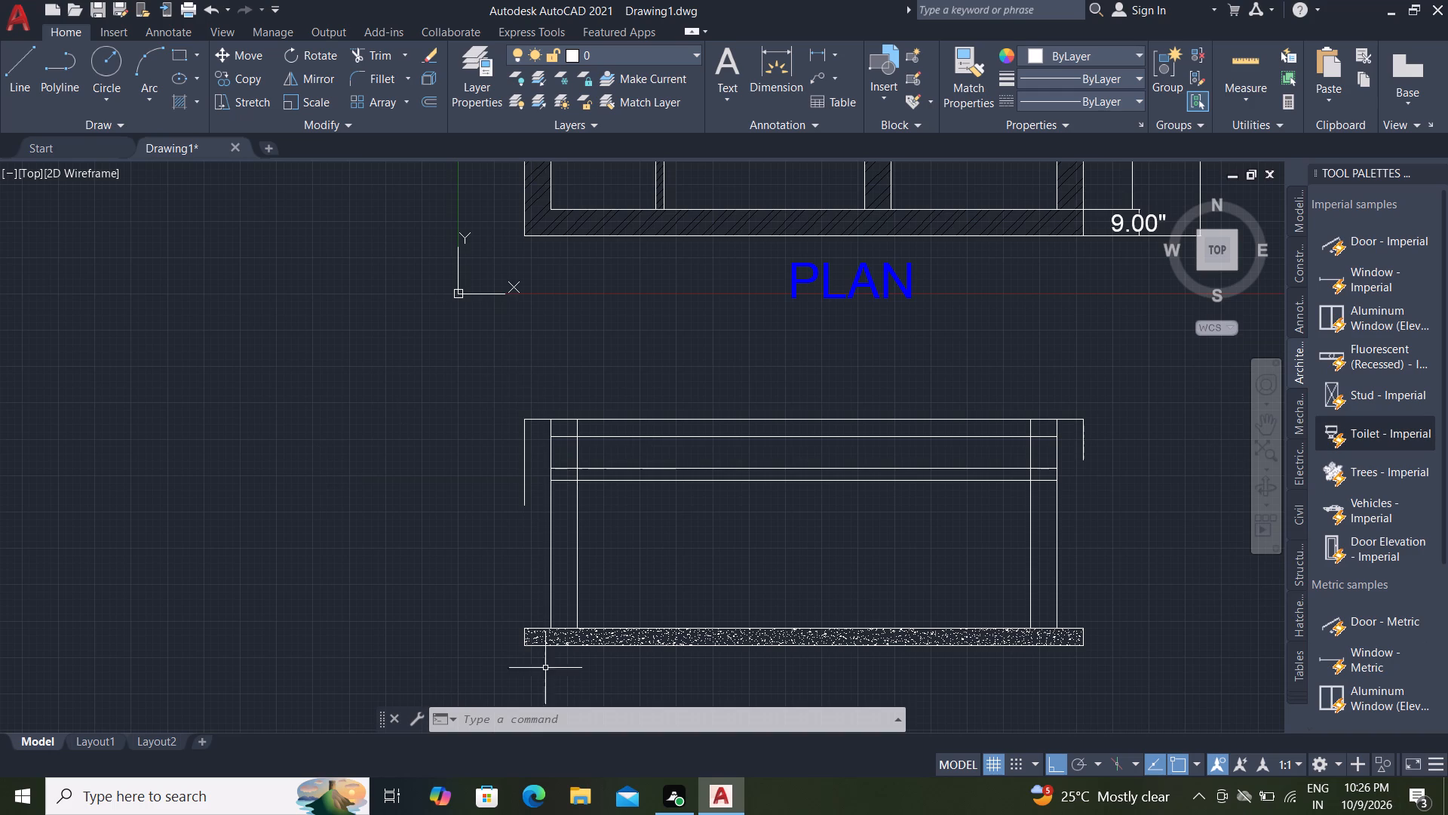
Extend the top slab's underside line at both ends to meet the new vertical end lines.
middle_drag(604, 535, 565, 524)
key(Escape)
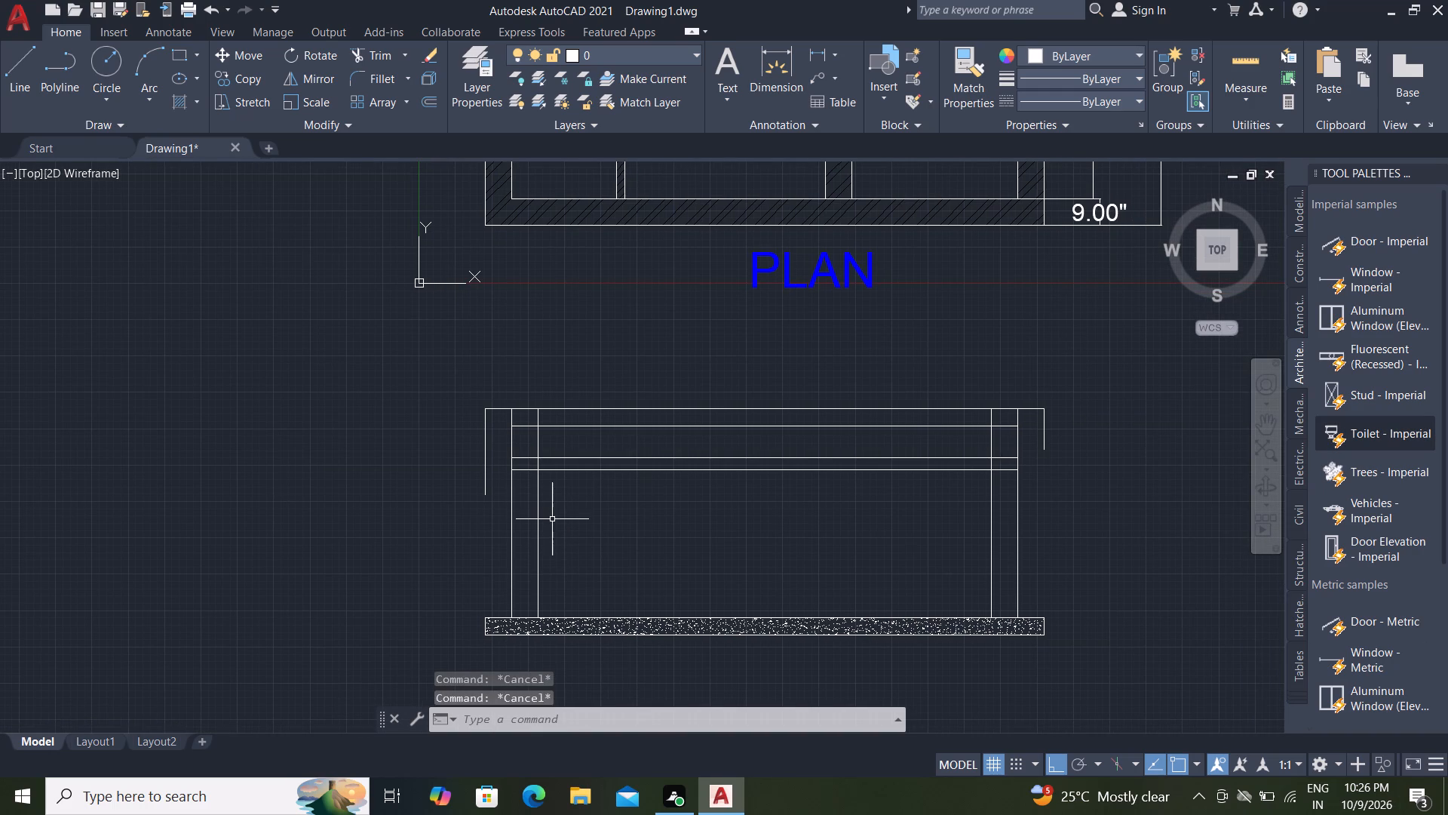
key(Escape)
key(Escape)
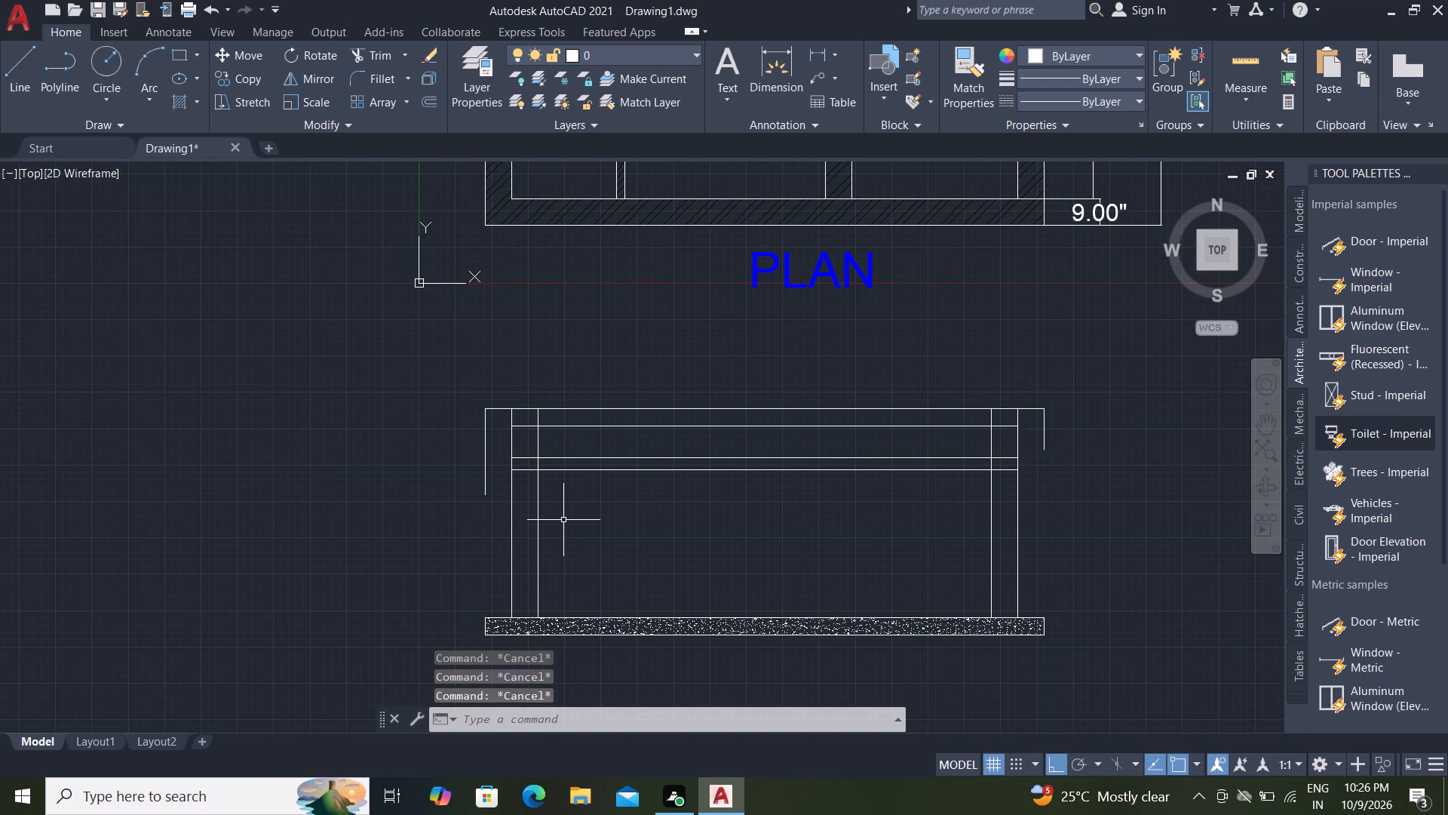
key(Escape)
text(EX)
key(space)
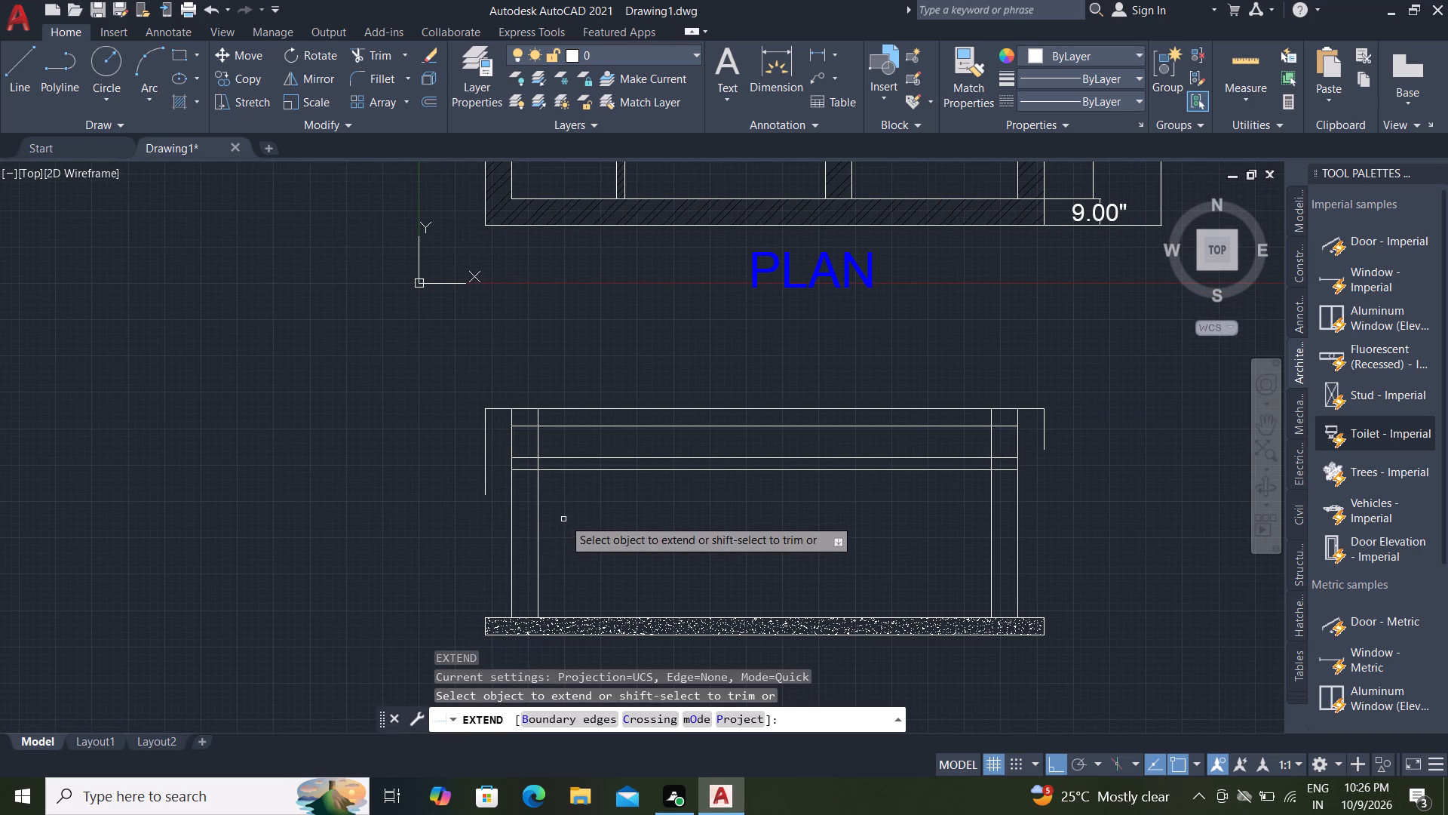
click(548, 428)
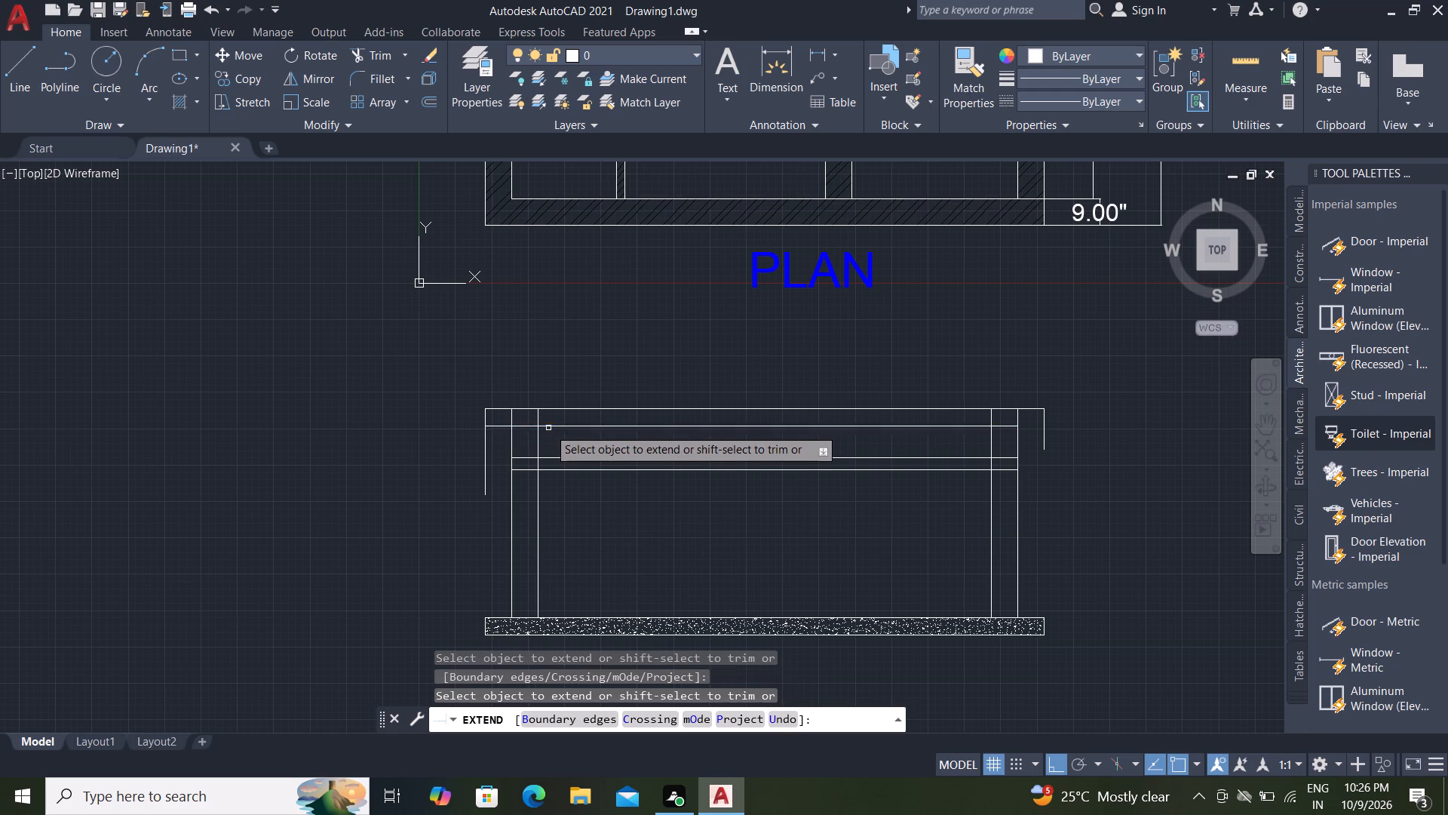
click(922, 428)
key(Escape)
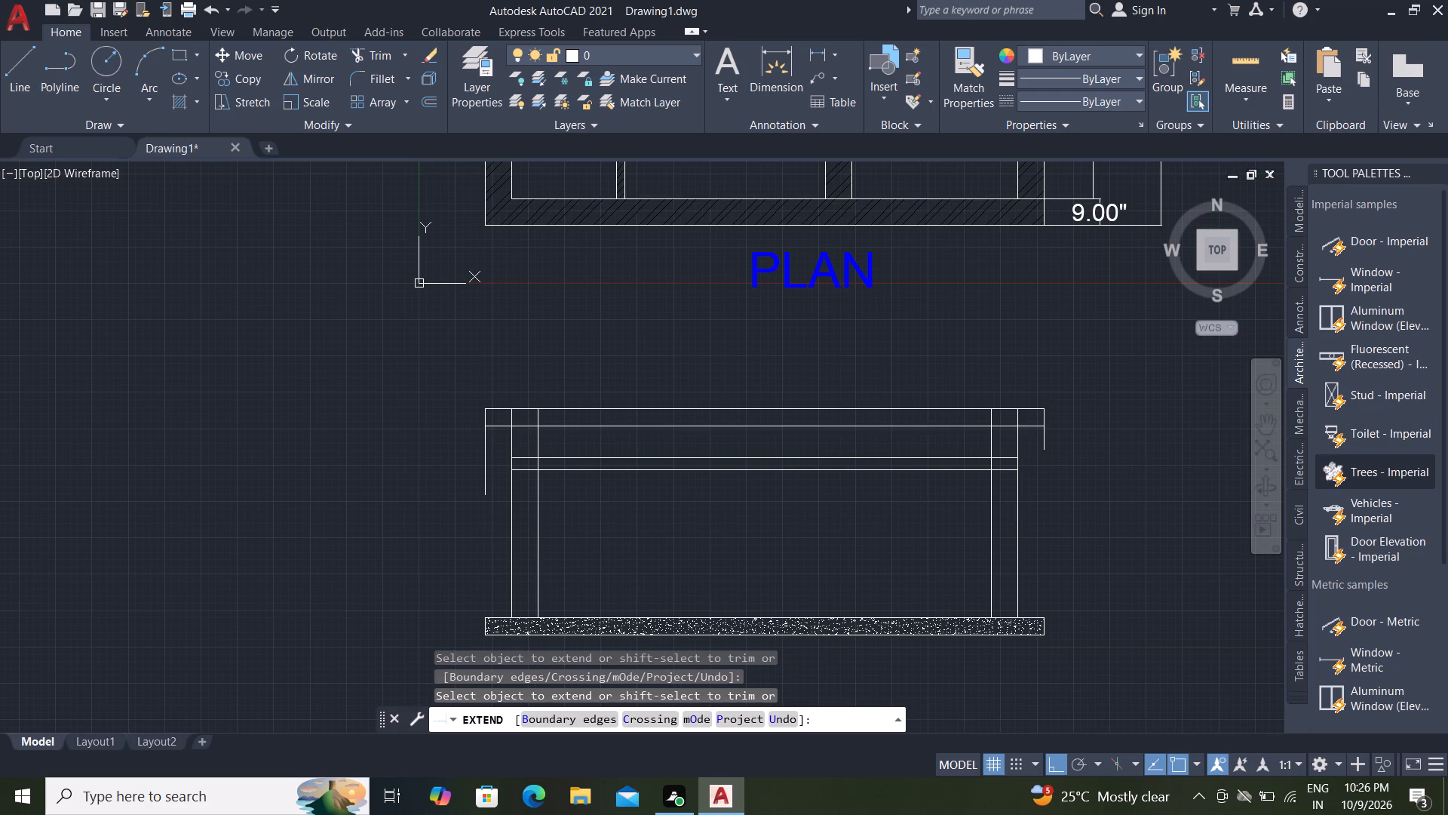
Trim the parts of both vertical end lines that hang below the top slab's underside.
key(t)
text(R)
key(space)
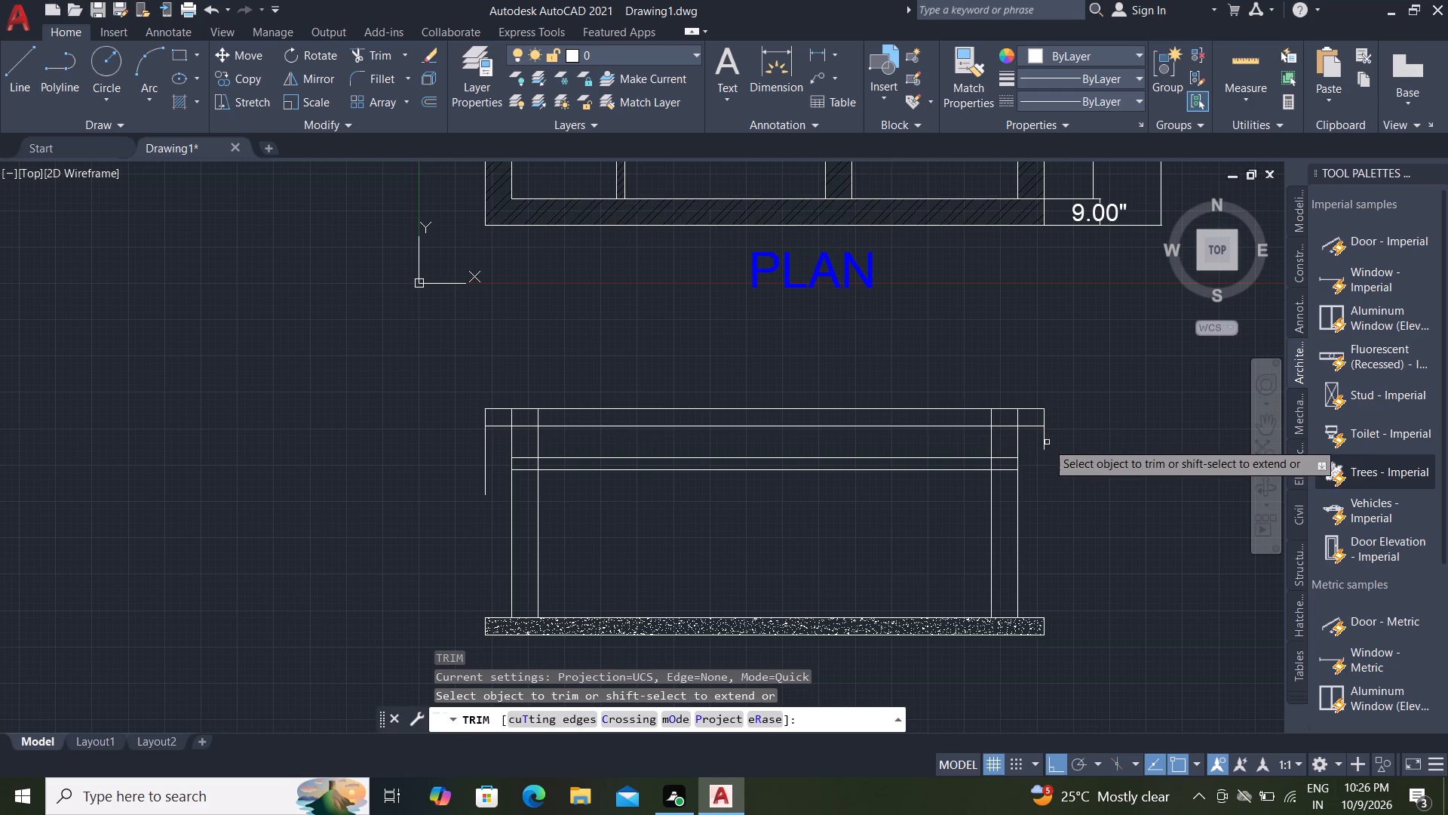
click(1047, 442)
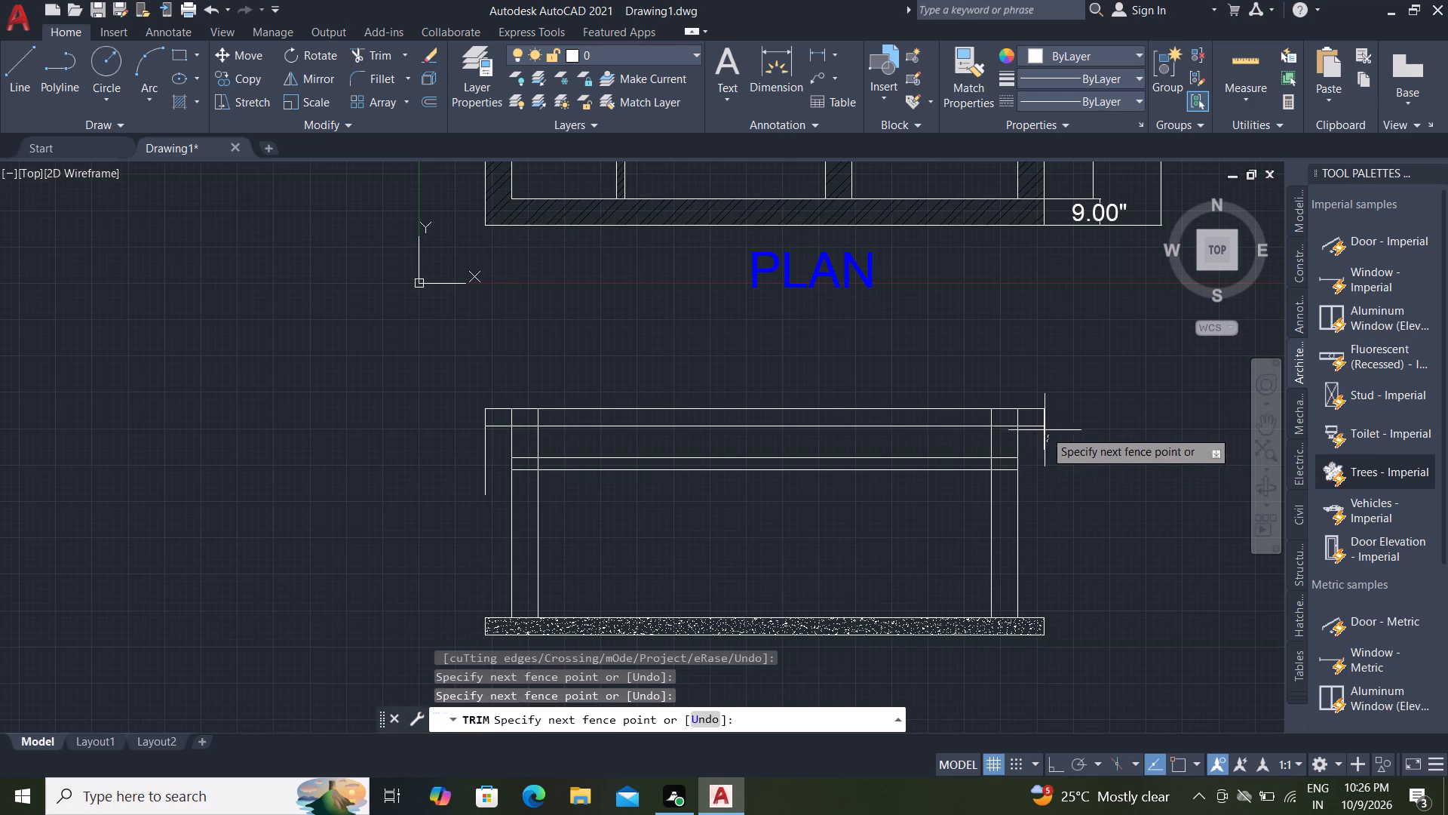
click(1037, 435)
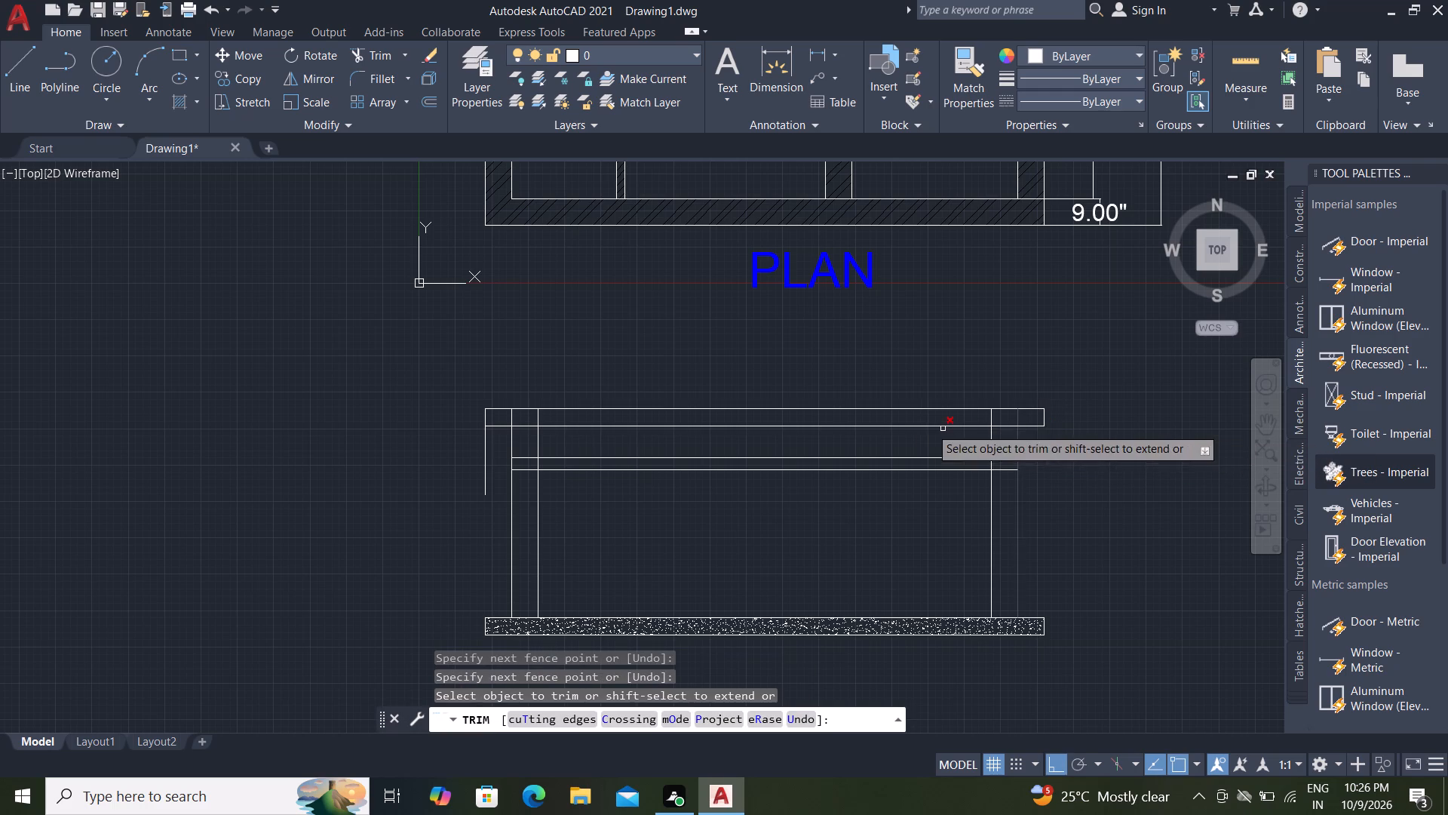
click(421, 441)
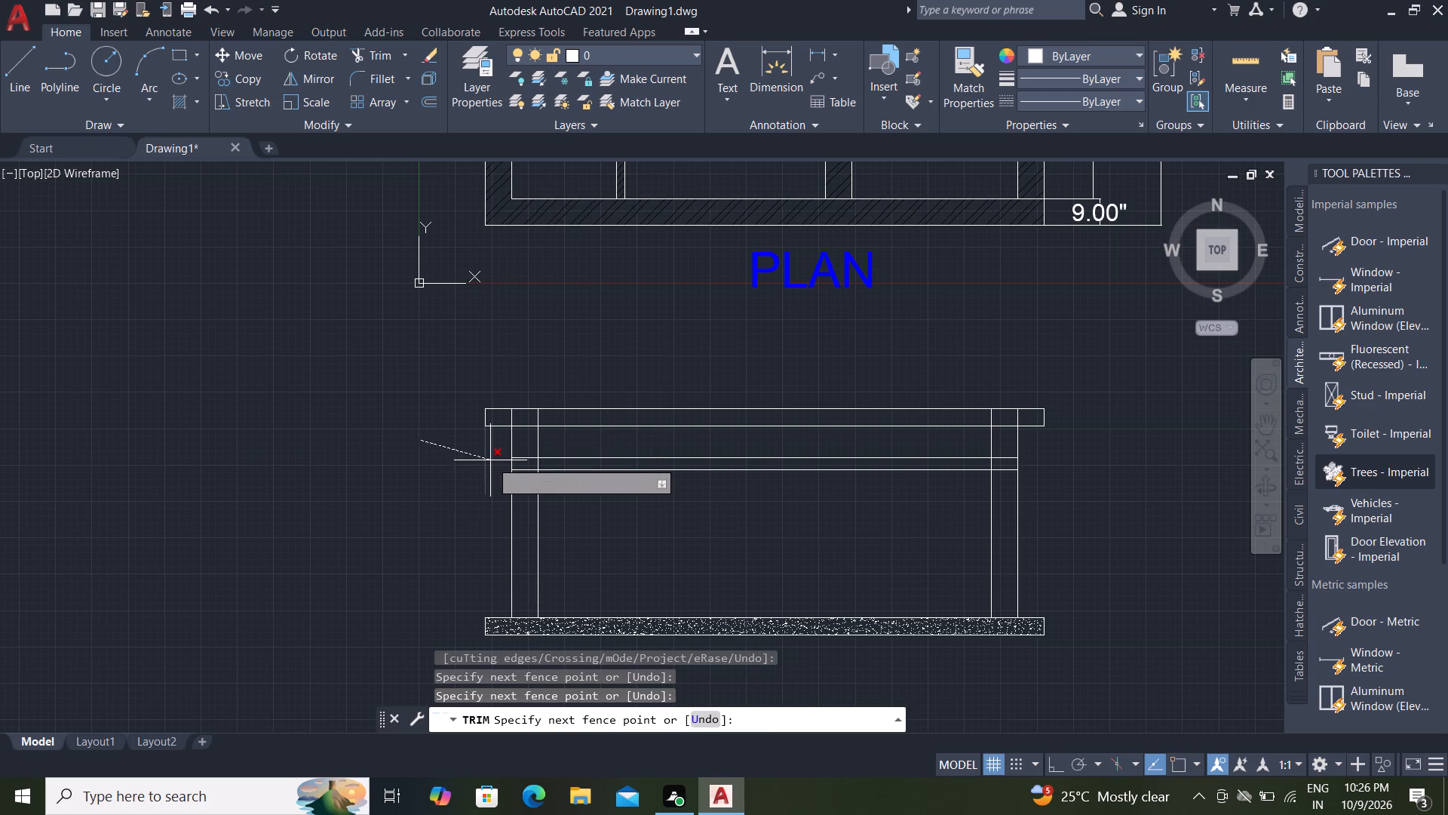
click(490, 460)
key(Escape)
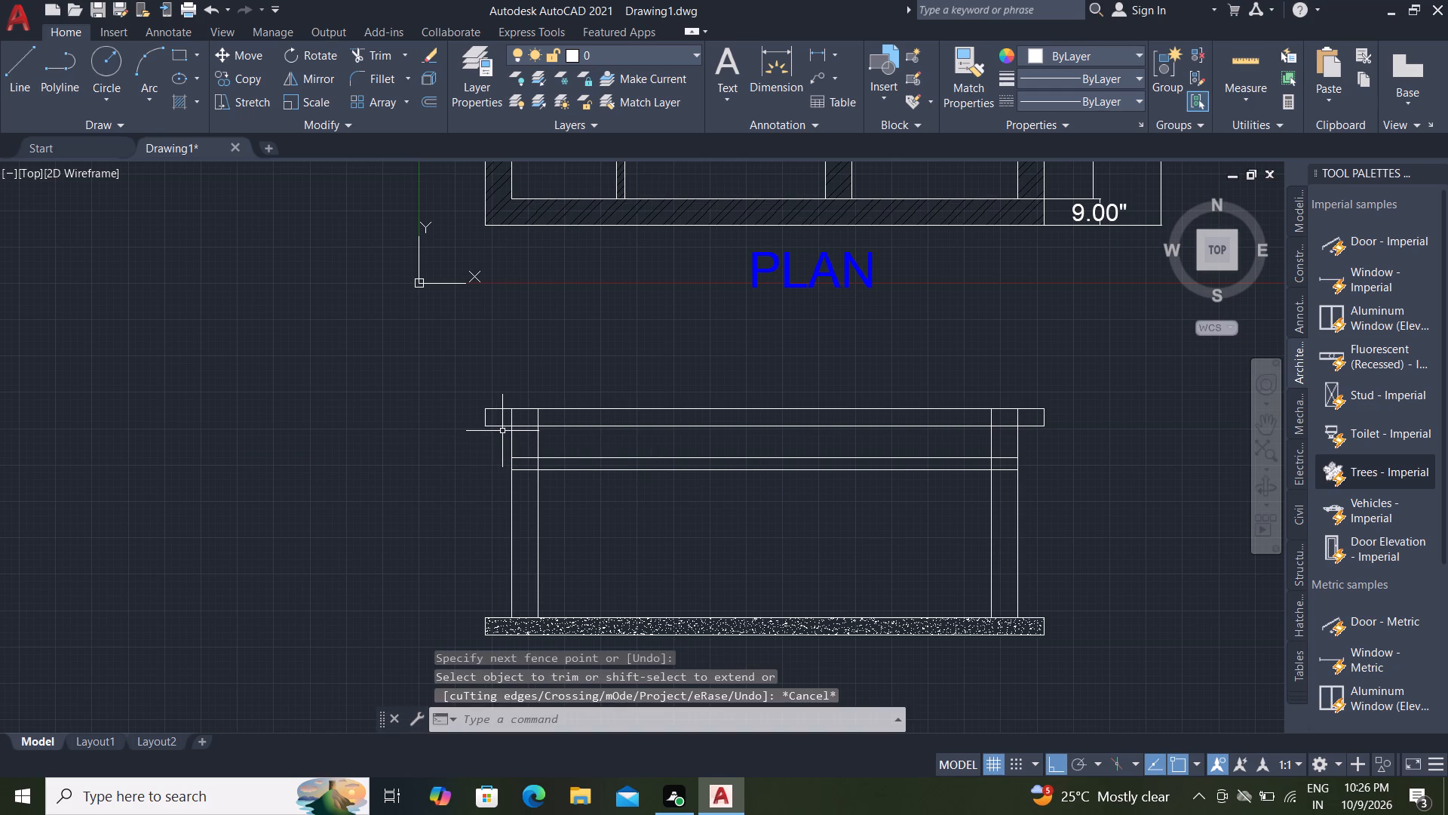
Trim the wall lines inside the top slab at both ends of the section so they stop at the slab underside.
scroll(502, 431, up, 1)
key(space)
click(502, 408)
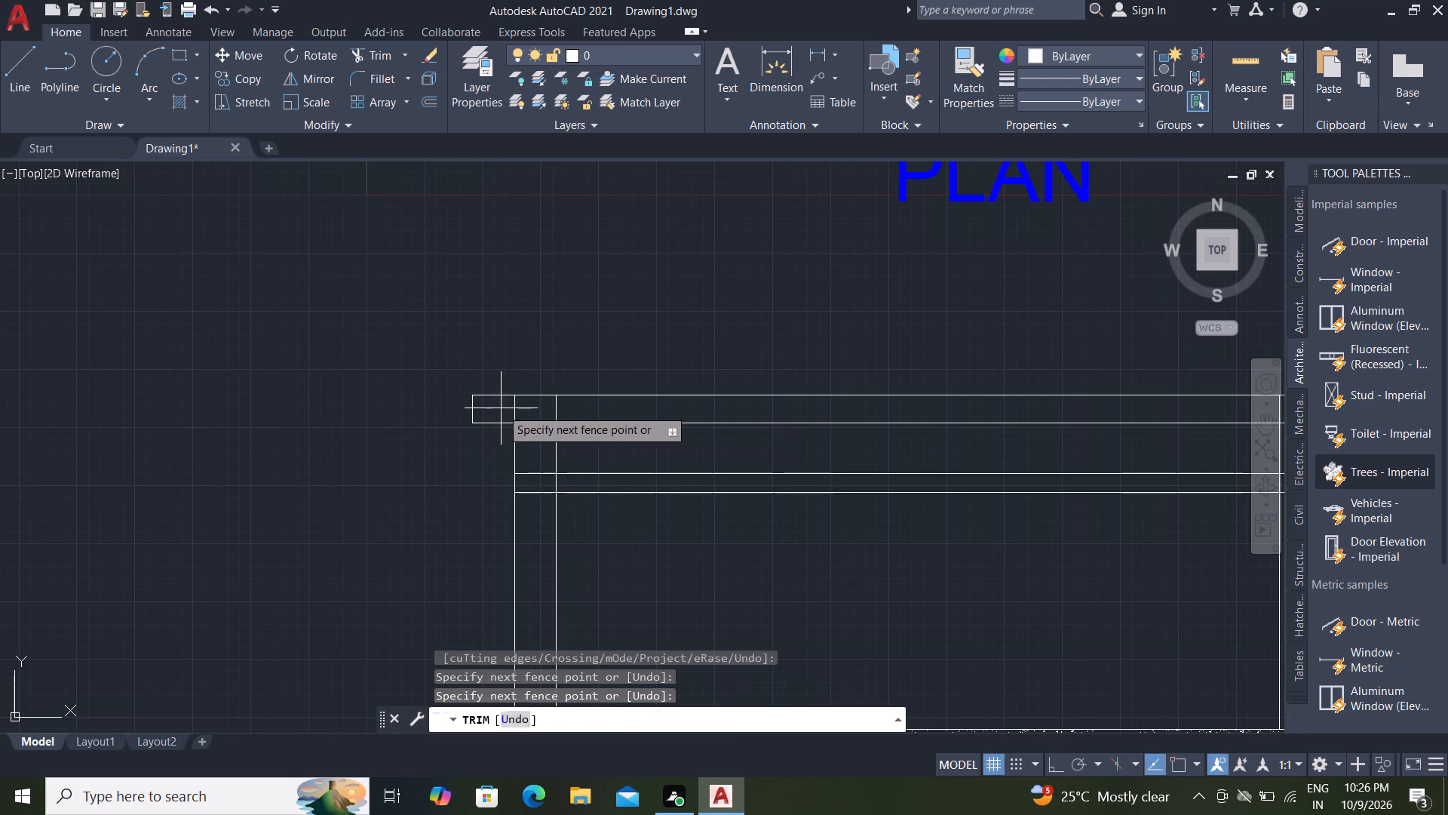
click(570, 414)
scroll(5, 281, down, 1)
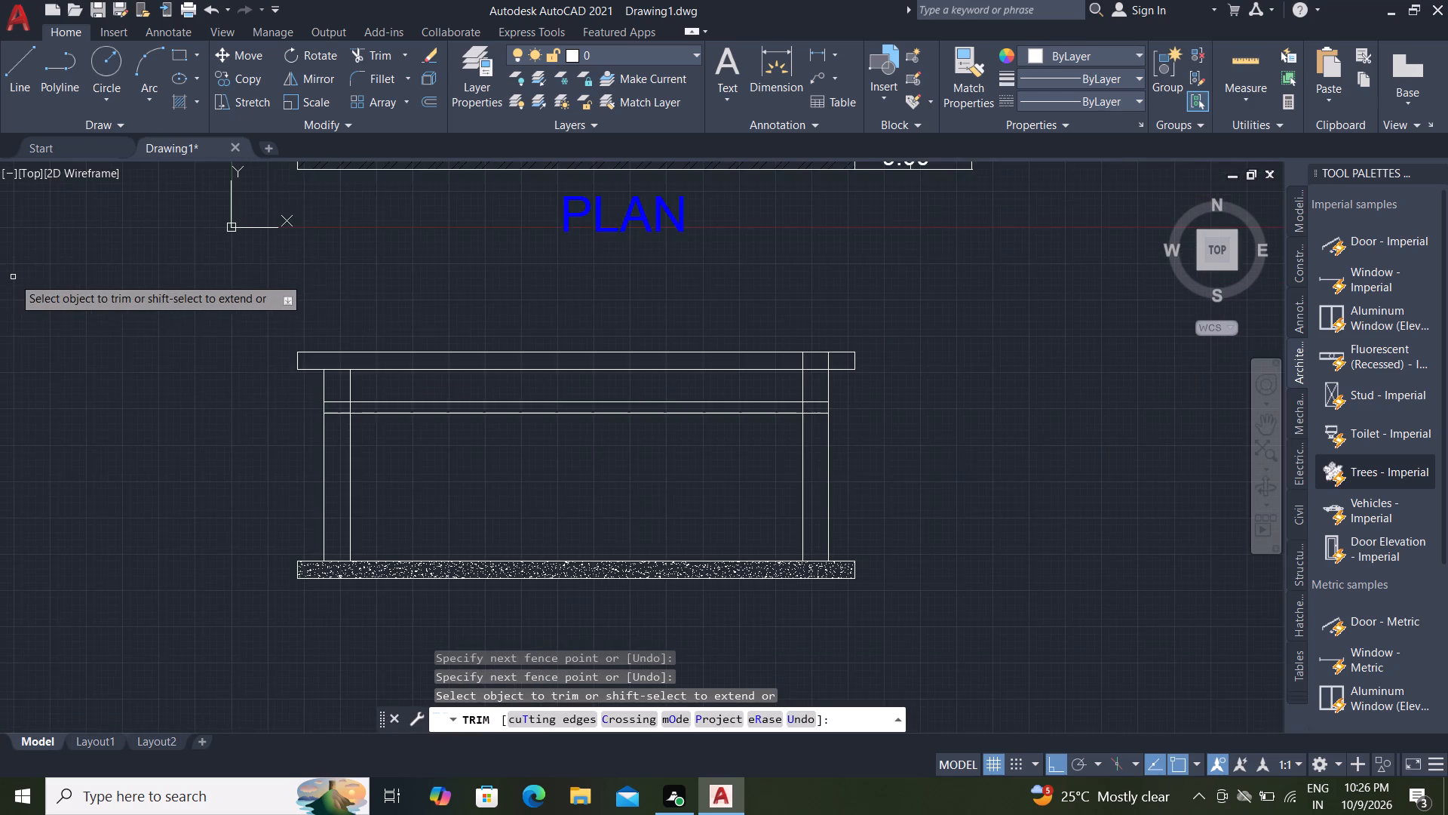
scroll(13, 277, down, 1)
scroll(511, 334, up, 2)
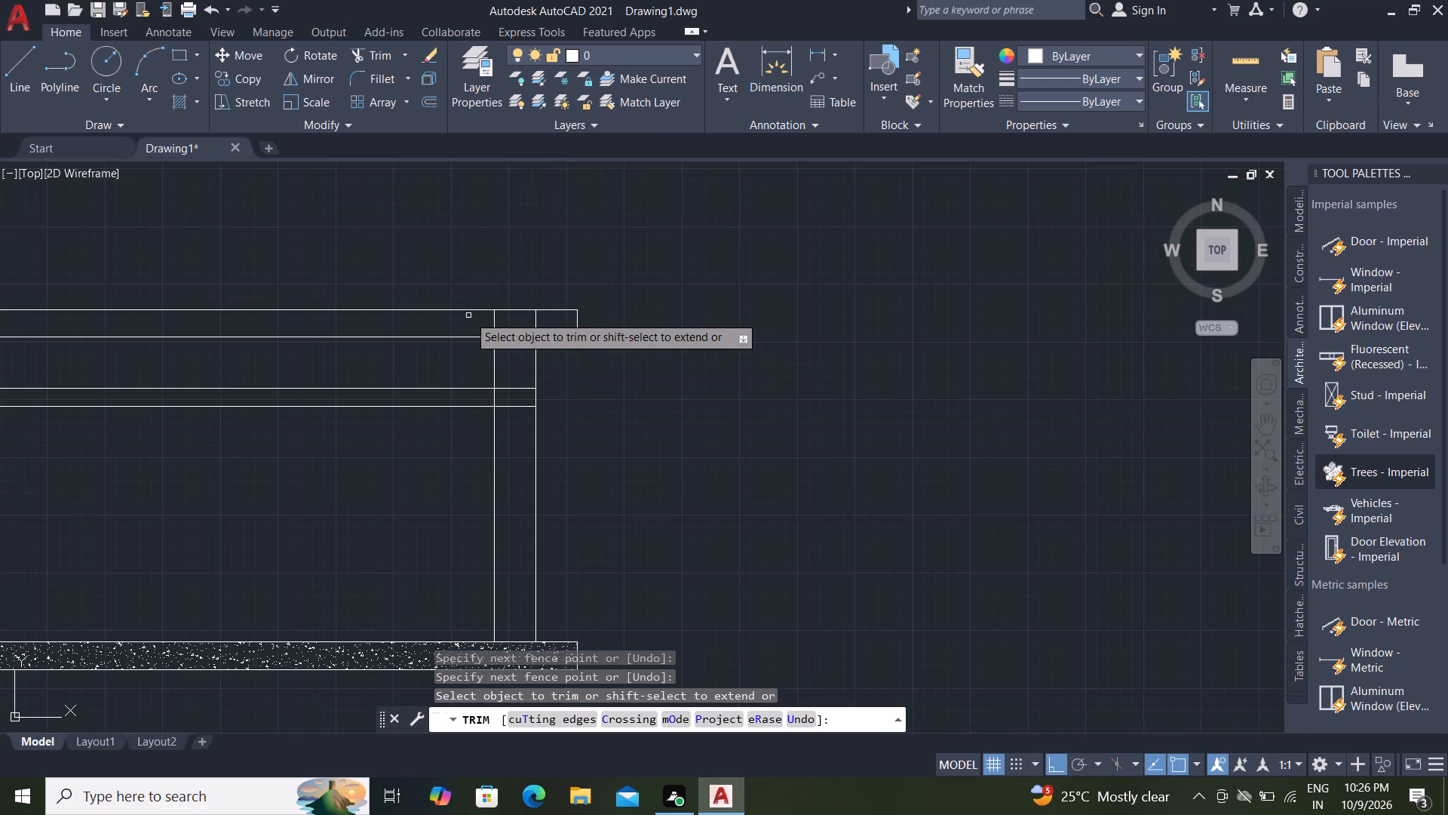
scroll(468, 315, up, 1)
click(468, 315)
click(587, 334)
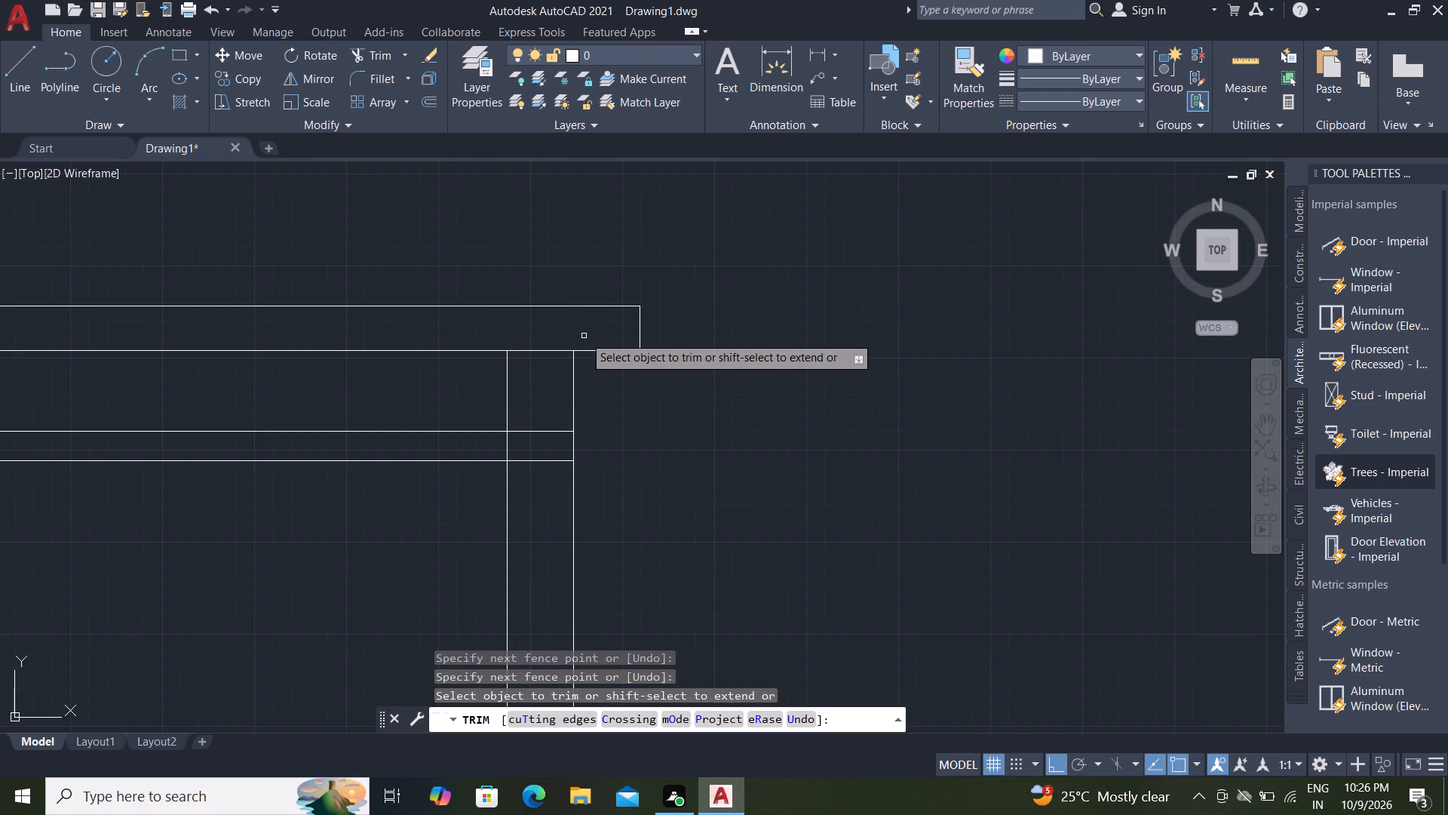
key(Escape)
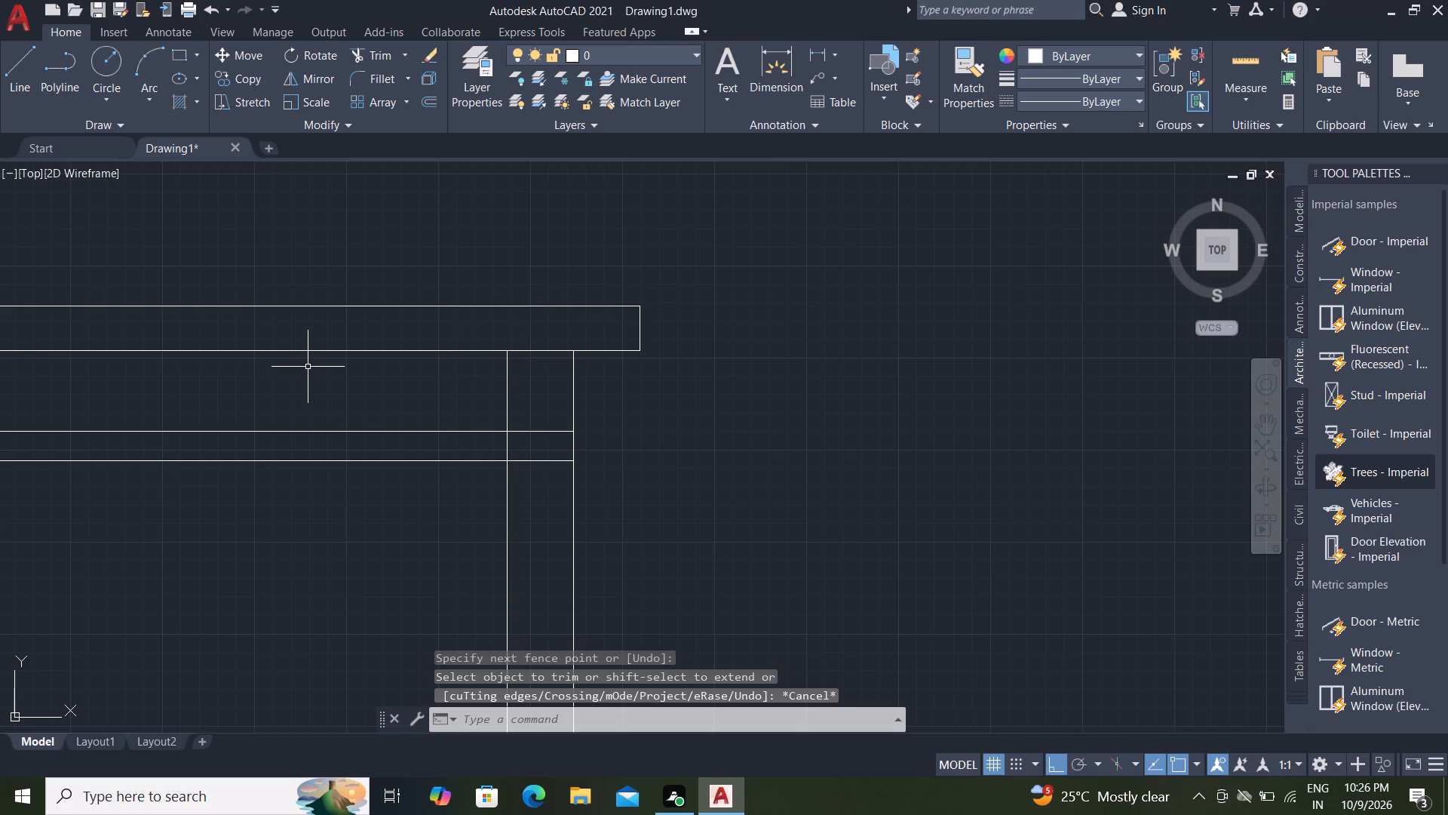
Draw a short vertical line across the top slab's thickness, a little inside the right-hand wall.
middle_drag(281, 392, 382, 448)
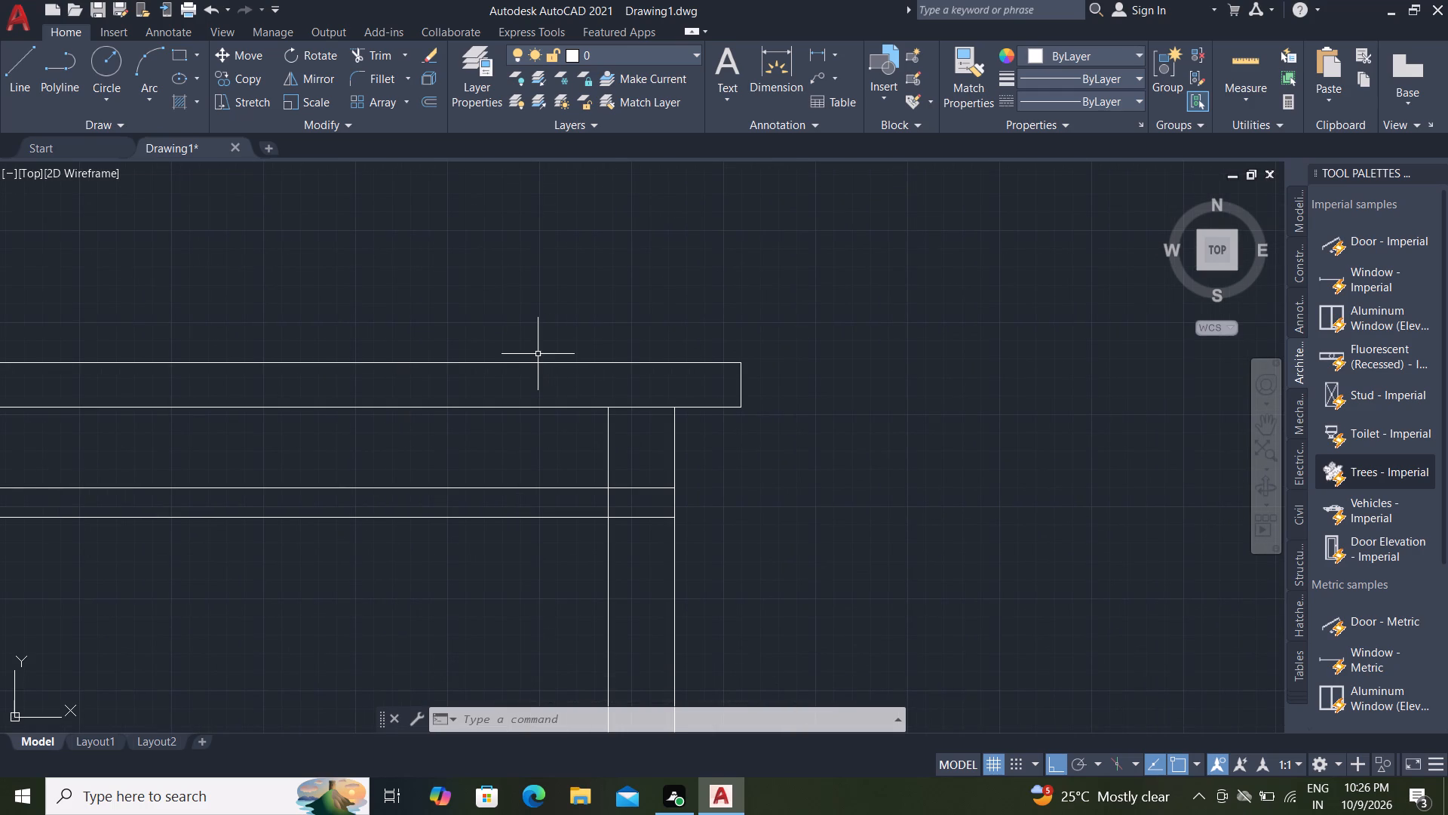
middle_drag(266, 340, 313, 349)
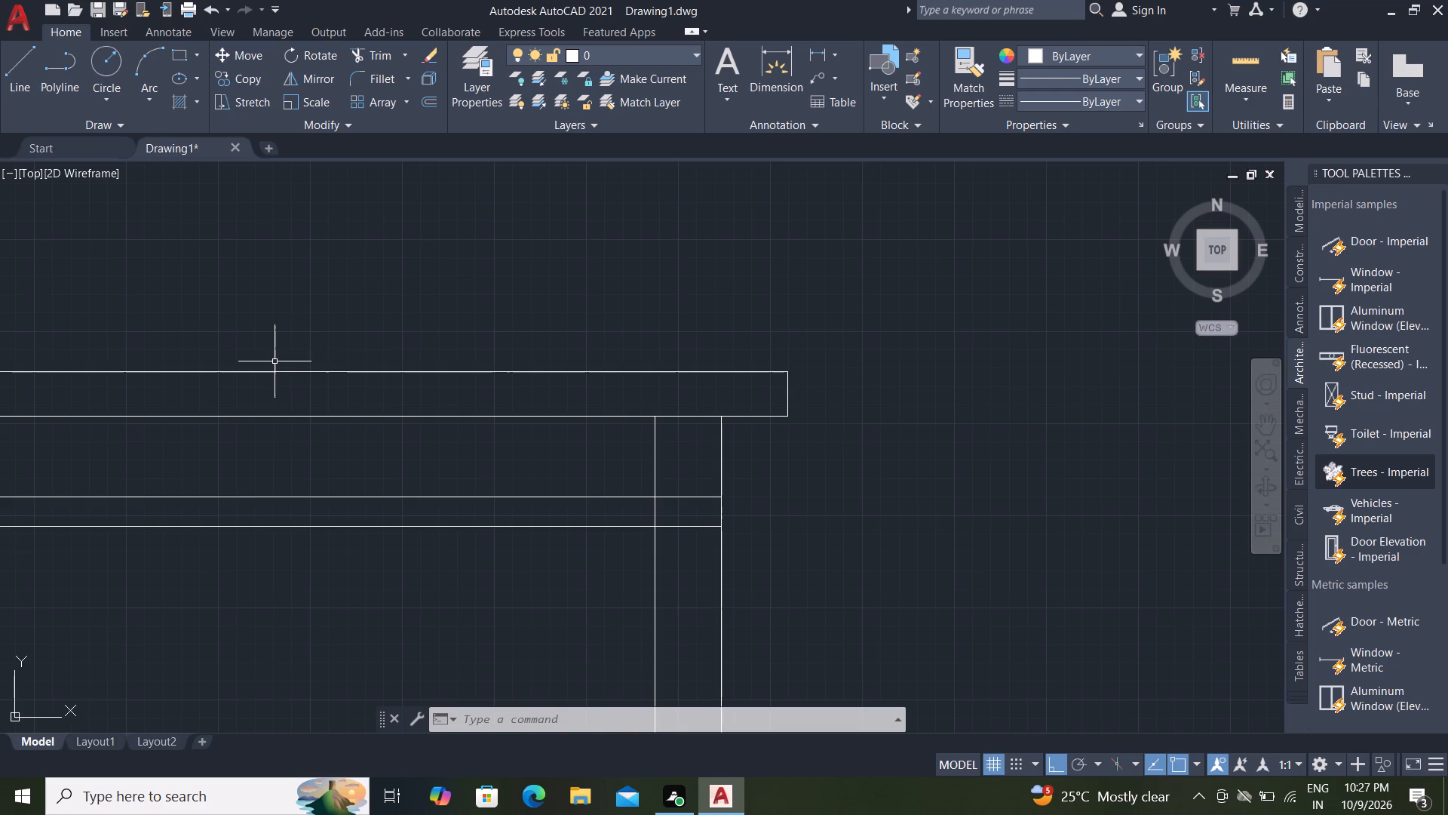
text(L)
key(space)
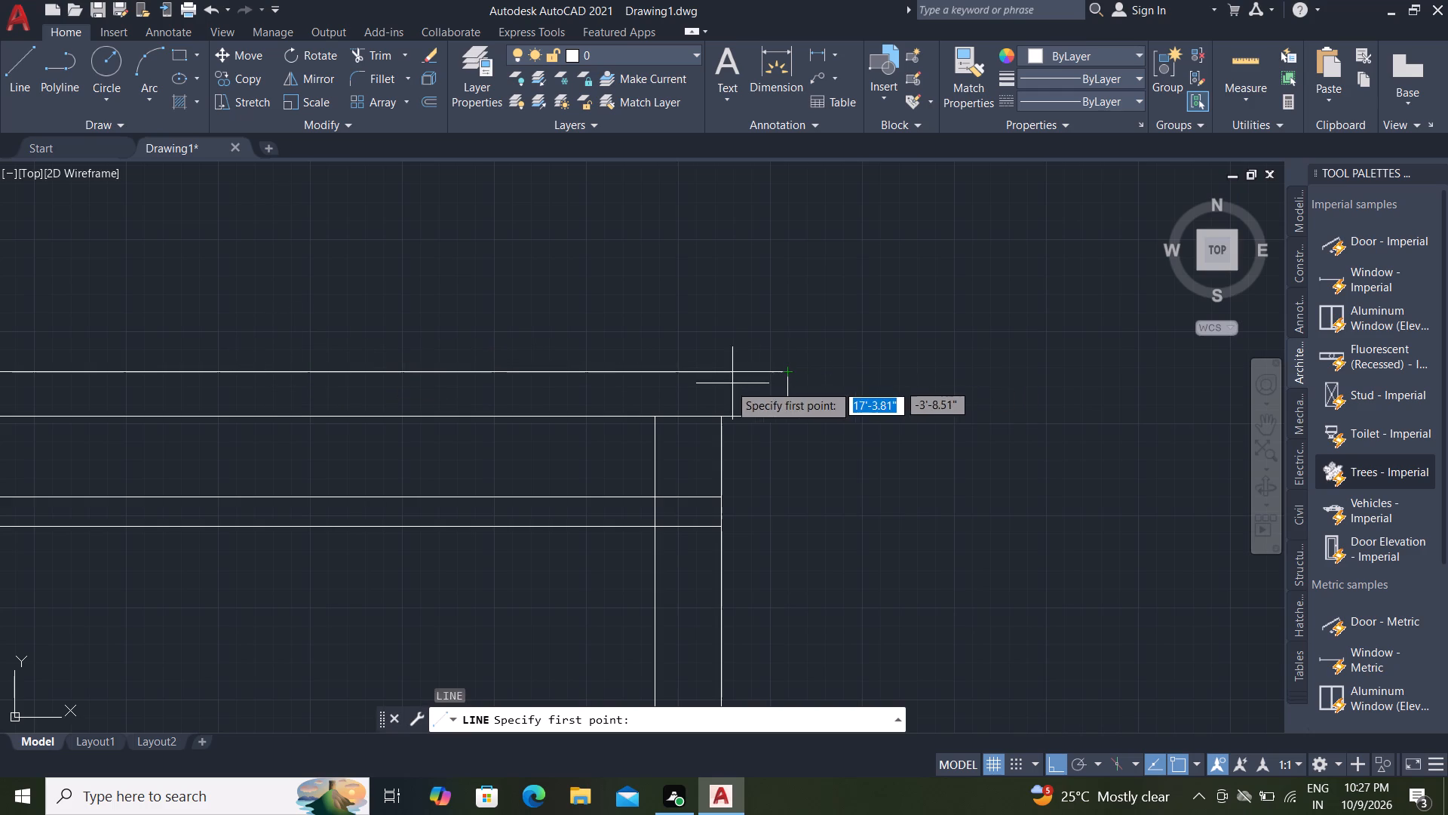
scroll(521, 386, down, 1)
click(504, 377)
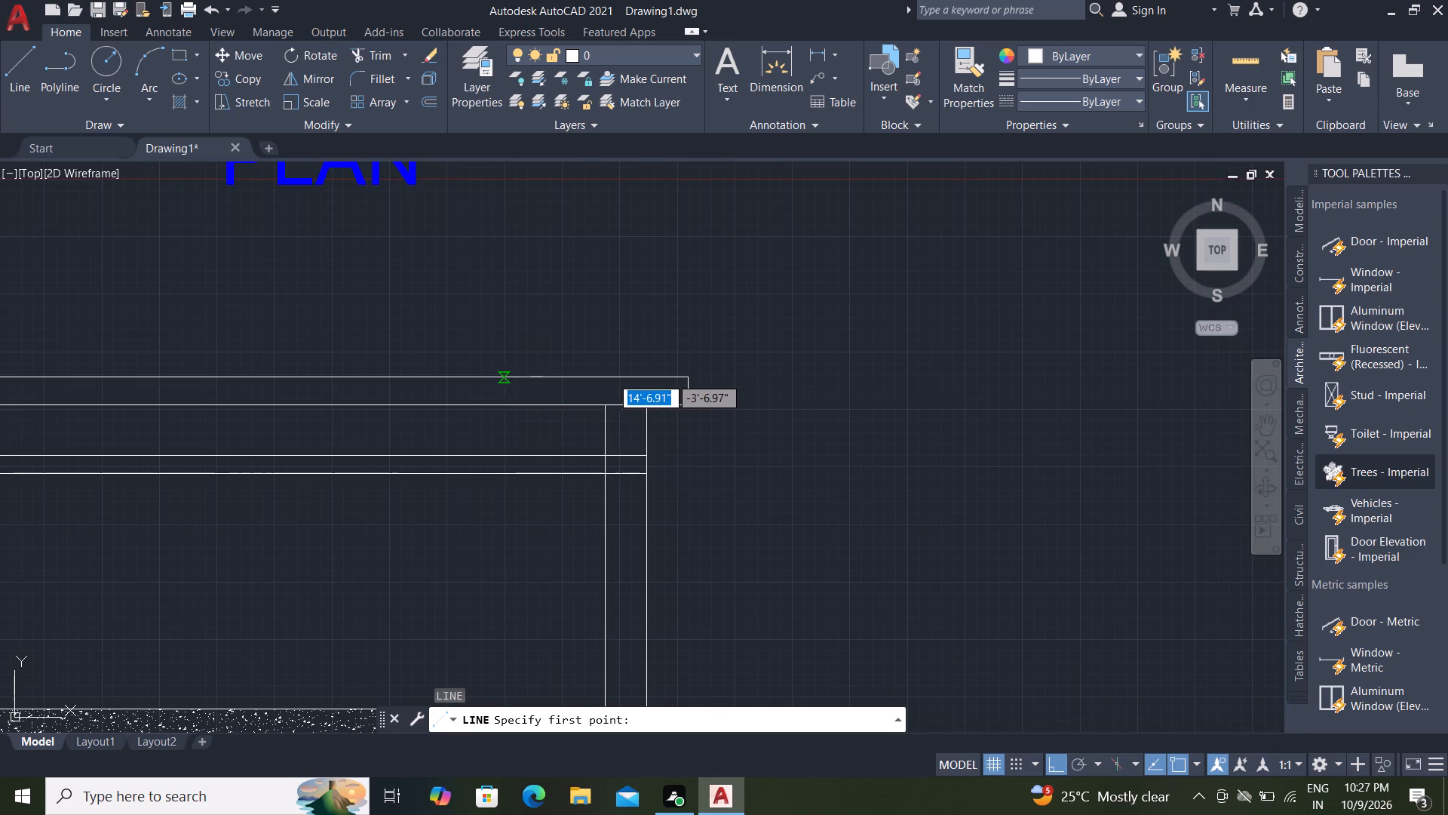
click(505, 401)
key(Escape)
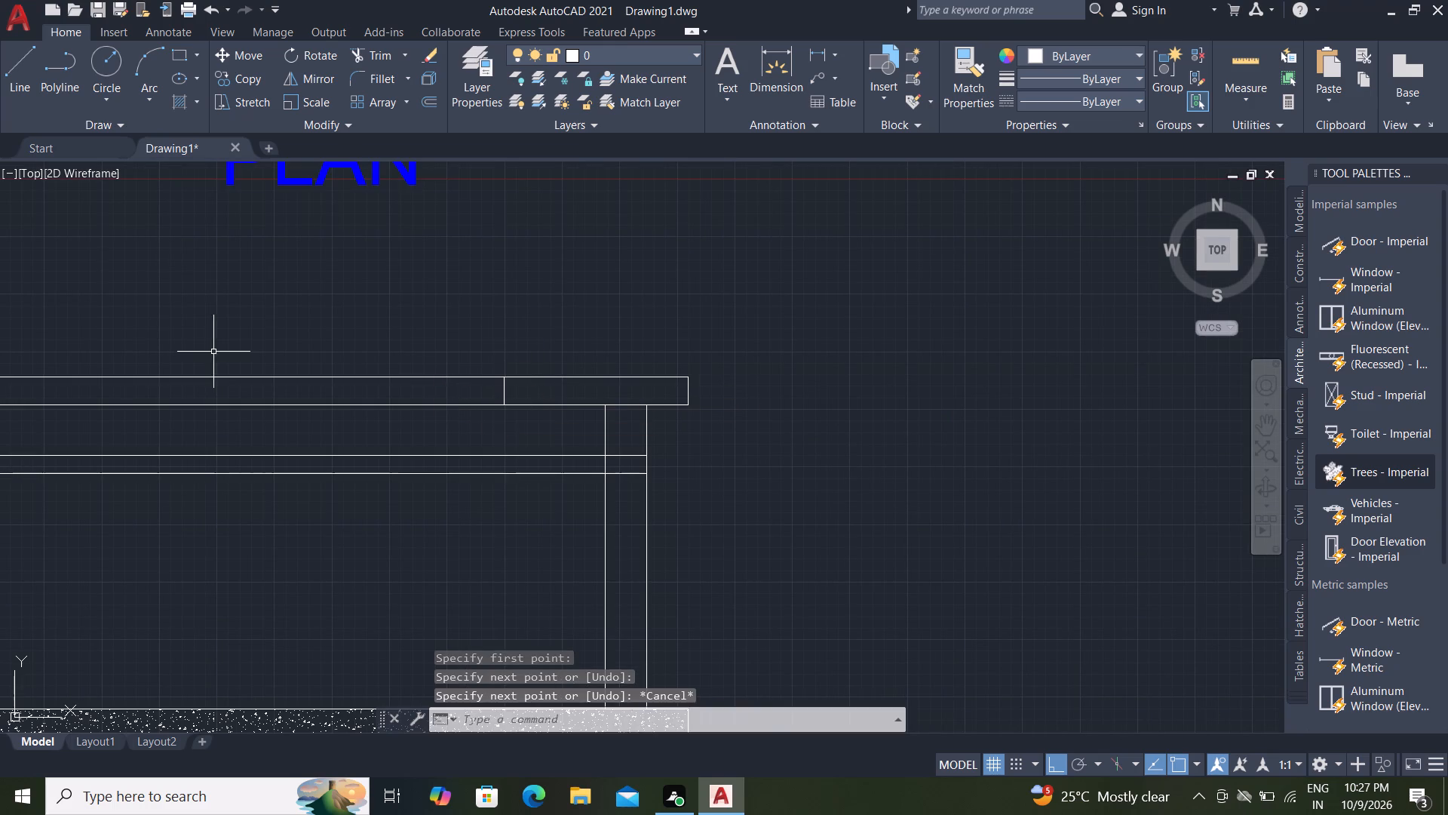
Extend the left face line of the plan's hatched partition between the two circles down to the outer wall line.
middle_drag(219, 352, 738, 429)
middle_drag(690, 418, 532, 377)
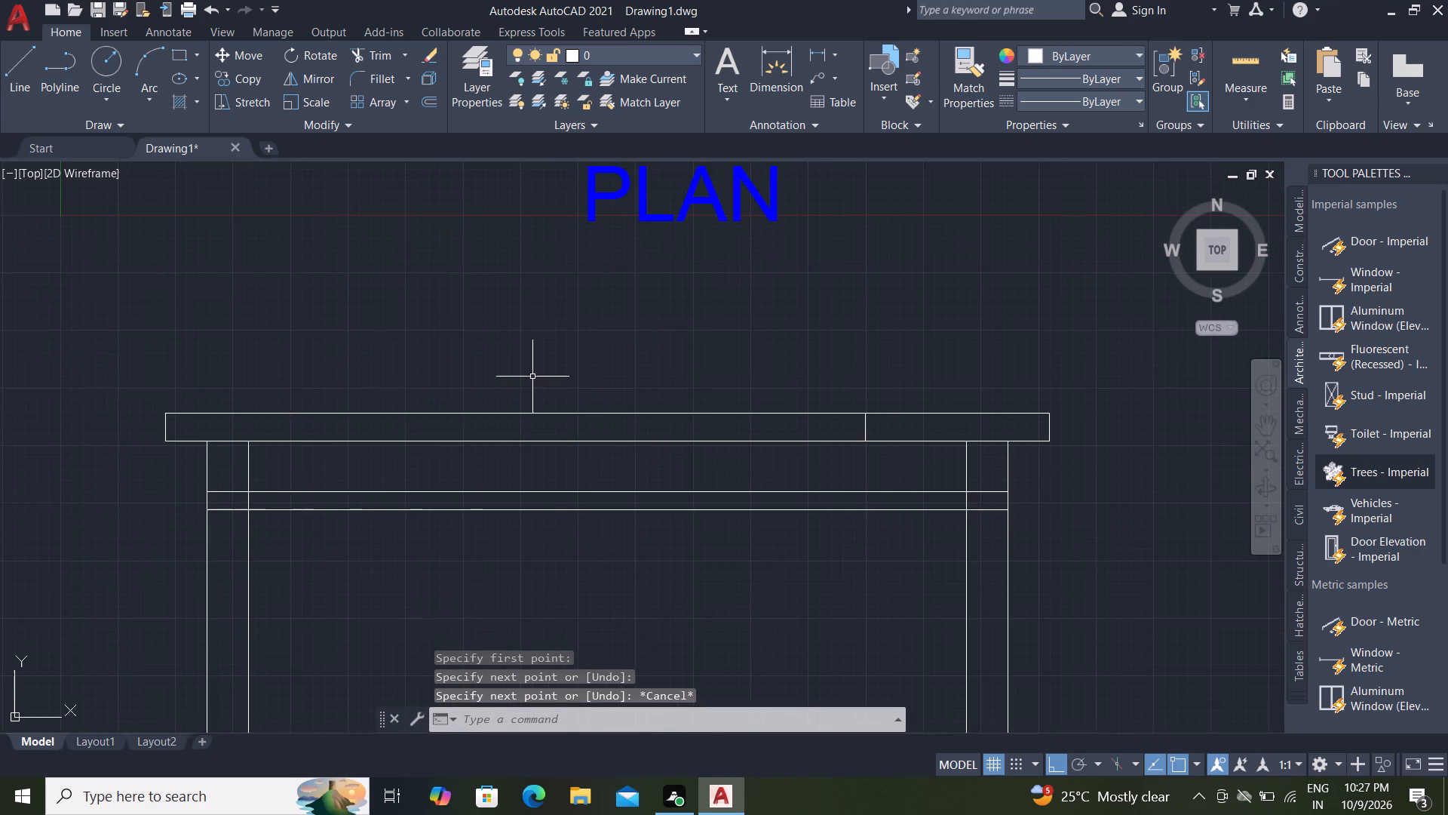
scroll(529, 384, down, 1)
middle_drag(529, 384, 469, 345)
scroll(467, 345, down, 1)
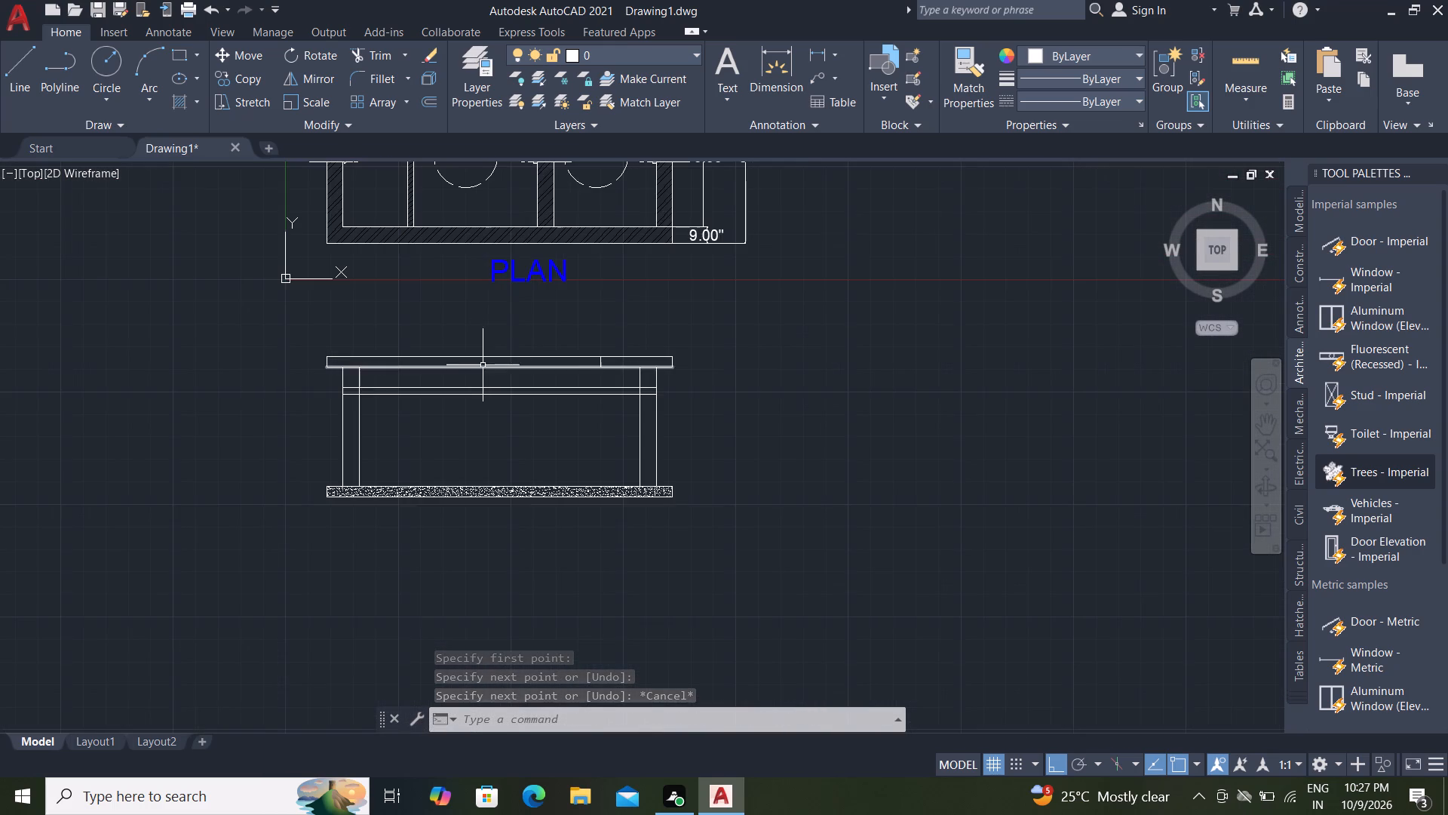
scroll(536, 178, up, 1)
text(EX)
key(space)
click(535, 199)
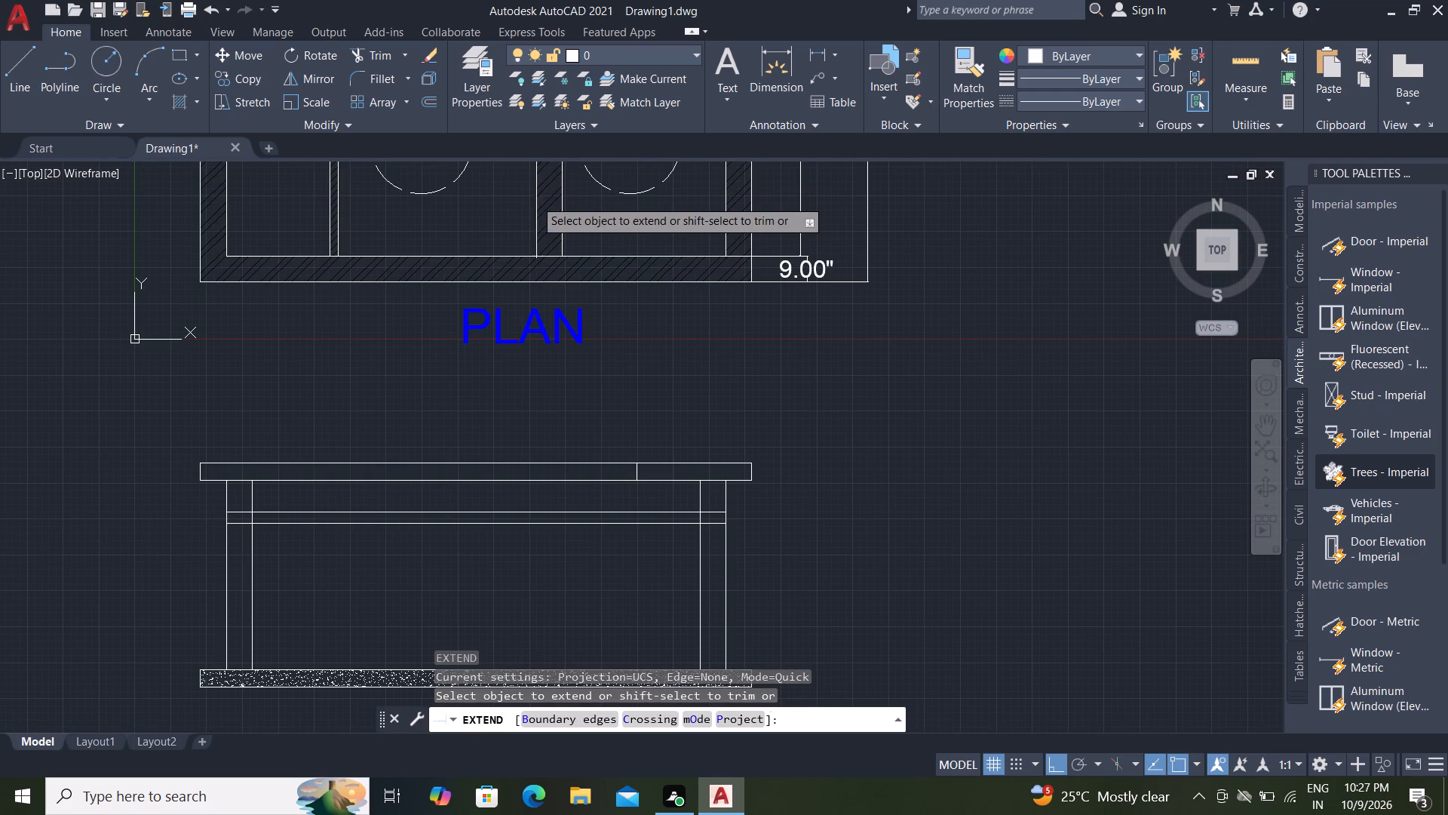
click(538, 239)
click(533, 254)
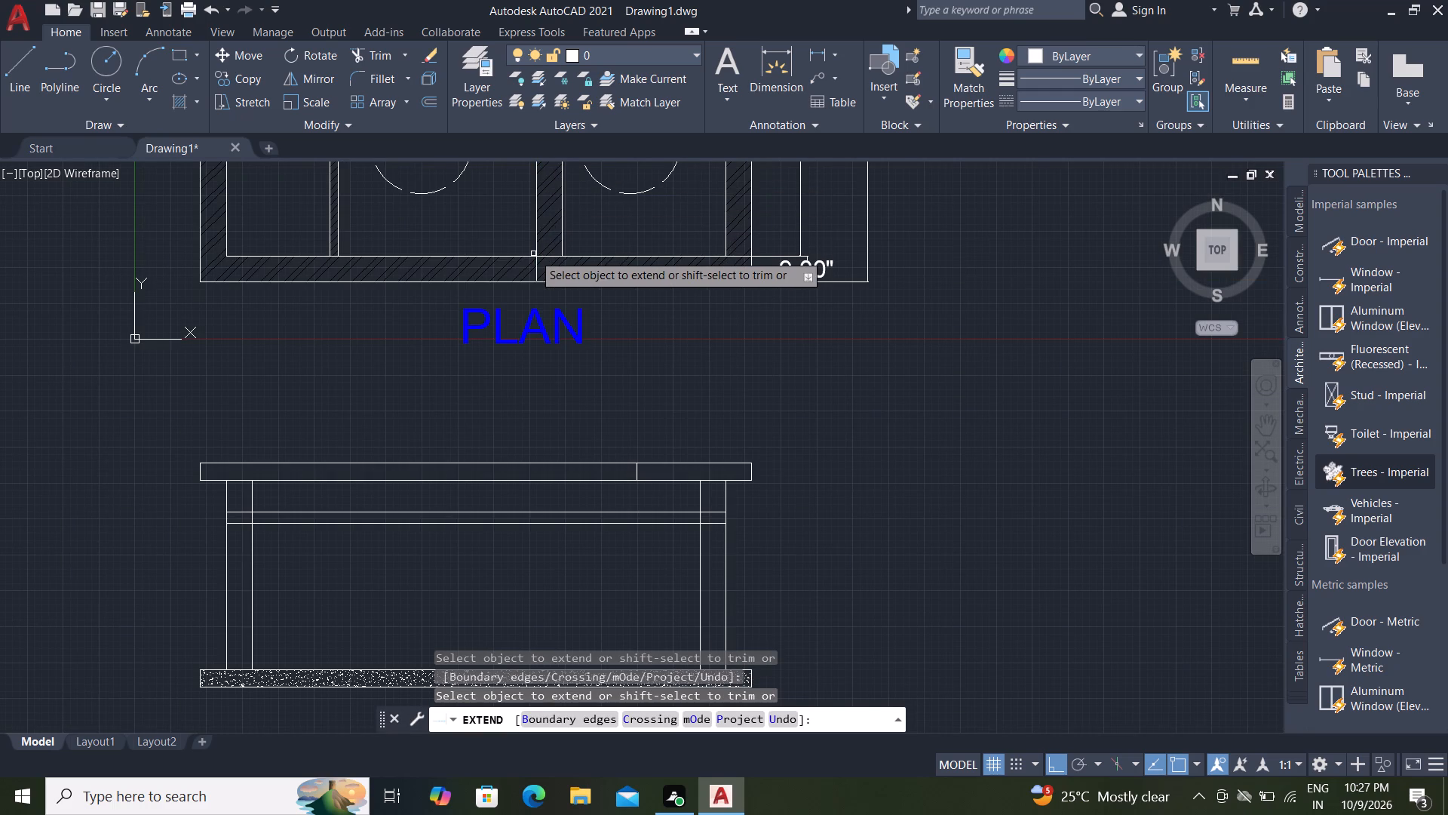
click(533, 254)
click(539, 276)
click(536, 277)
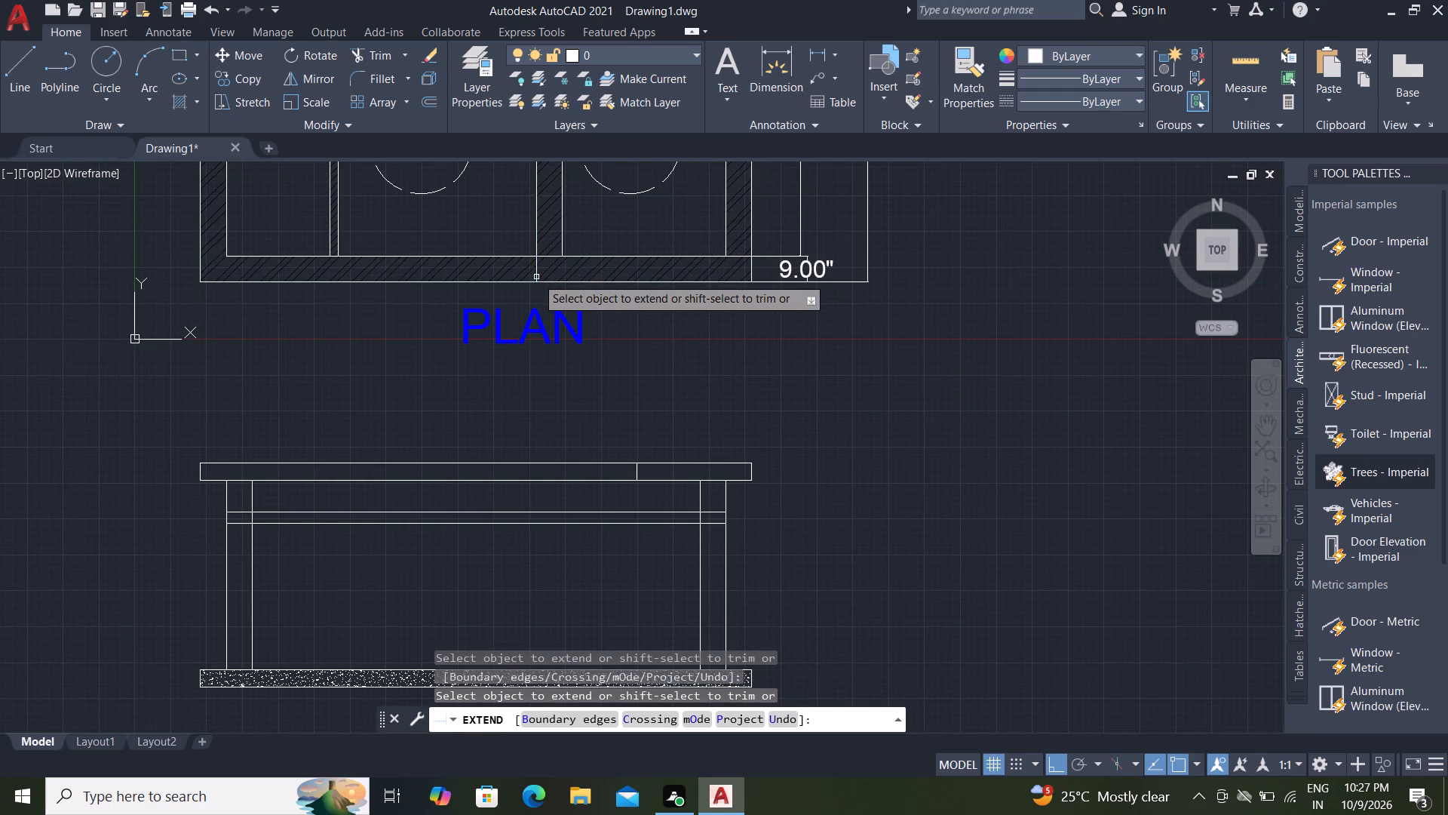
click(530, 271)
key(l)
key(space)
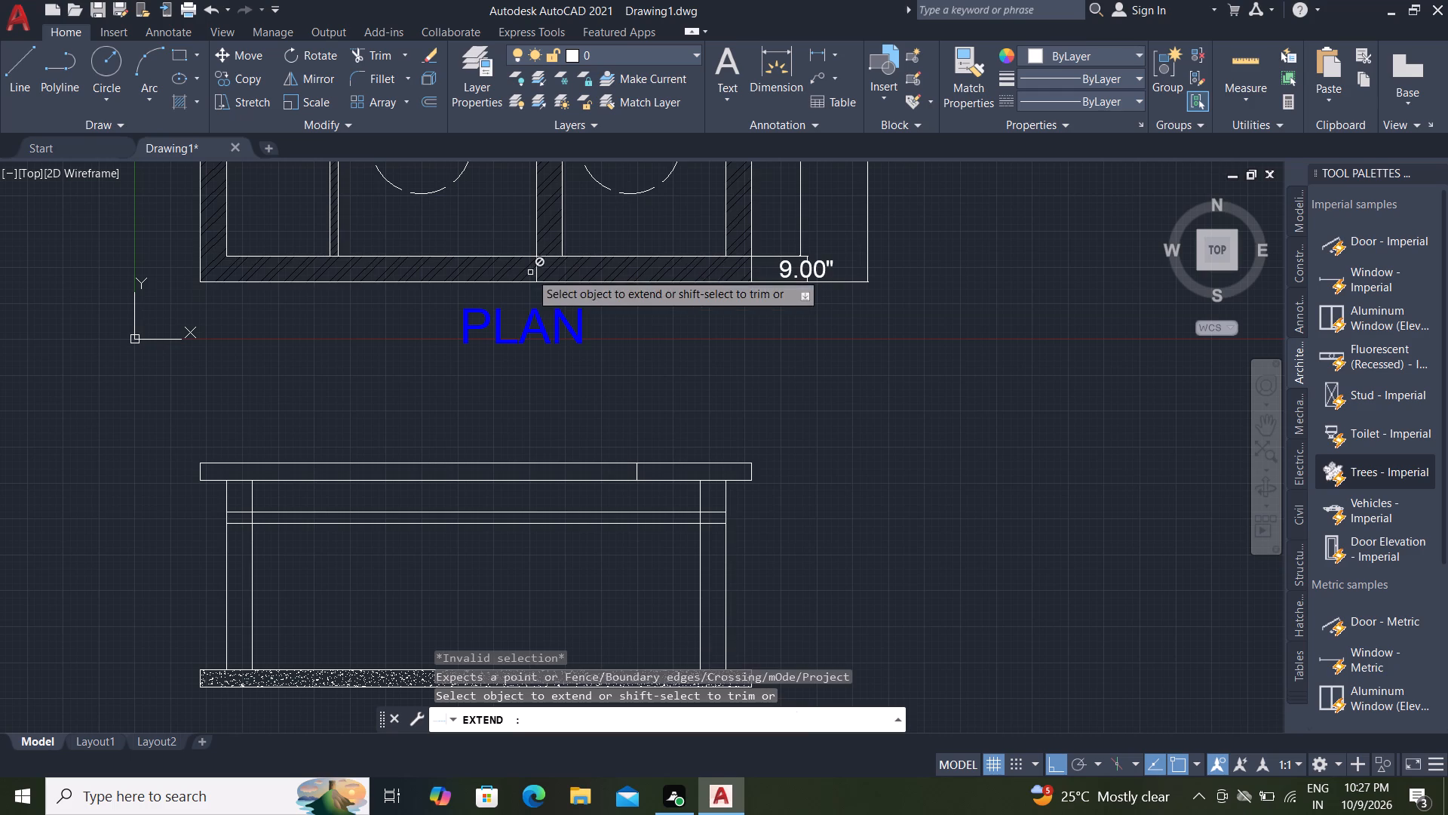
key(Escape)
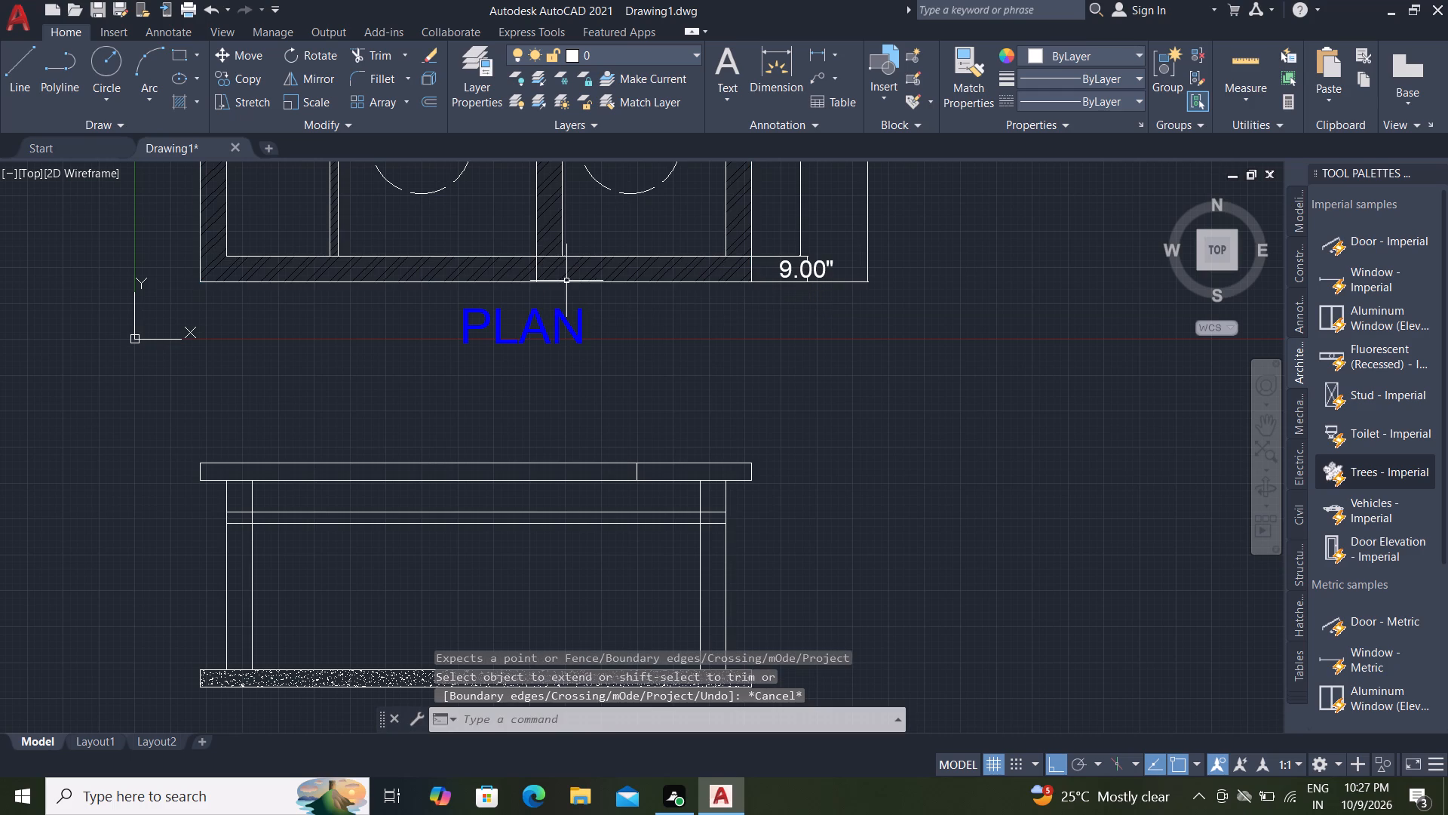
key(Escape)
key(Escape)
Draw a vertical line from the extended partition face at the plan's outer edge down to the concrete base's top.
text(L)
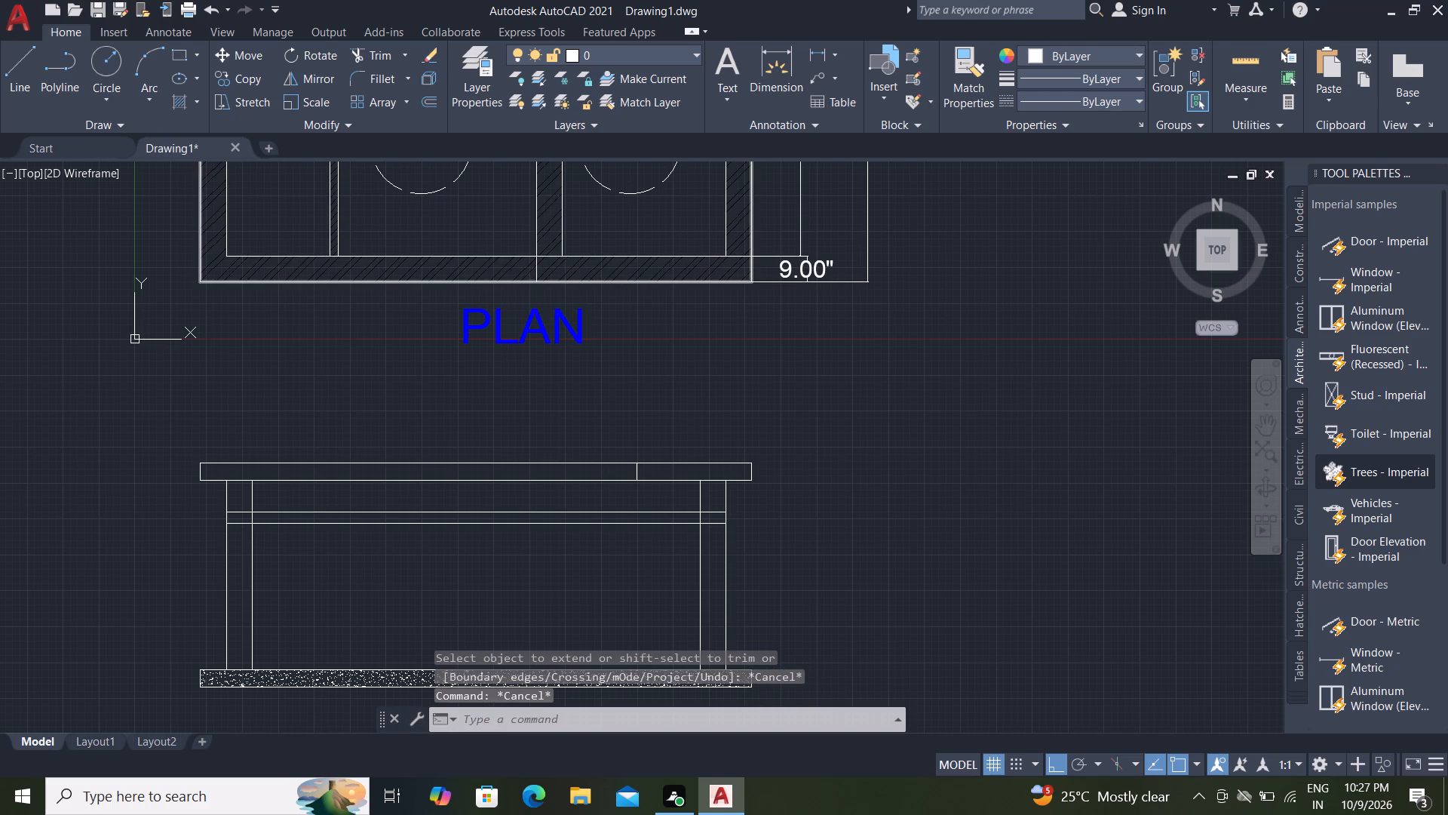
key(space)
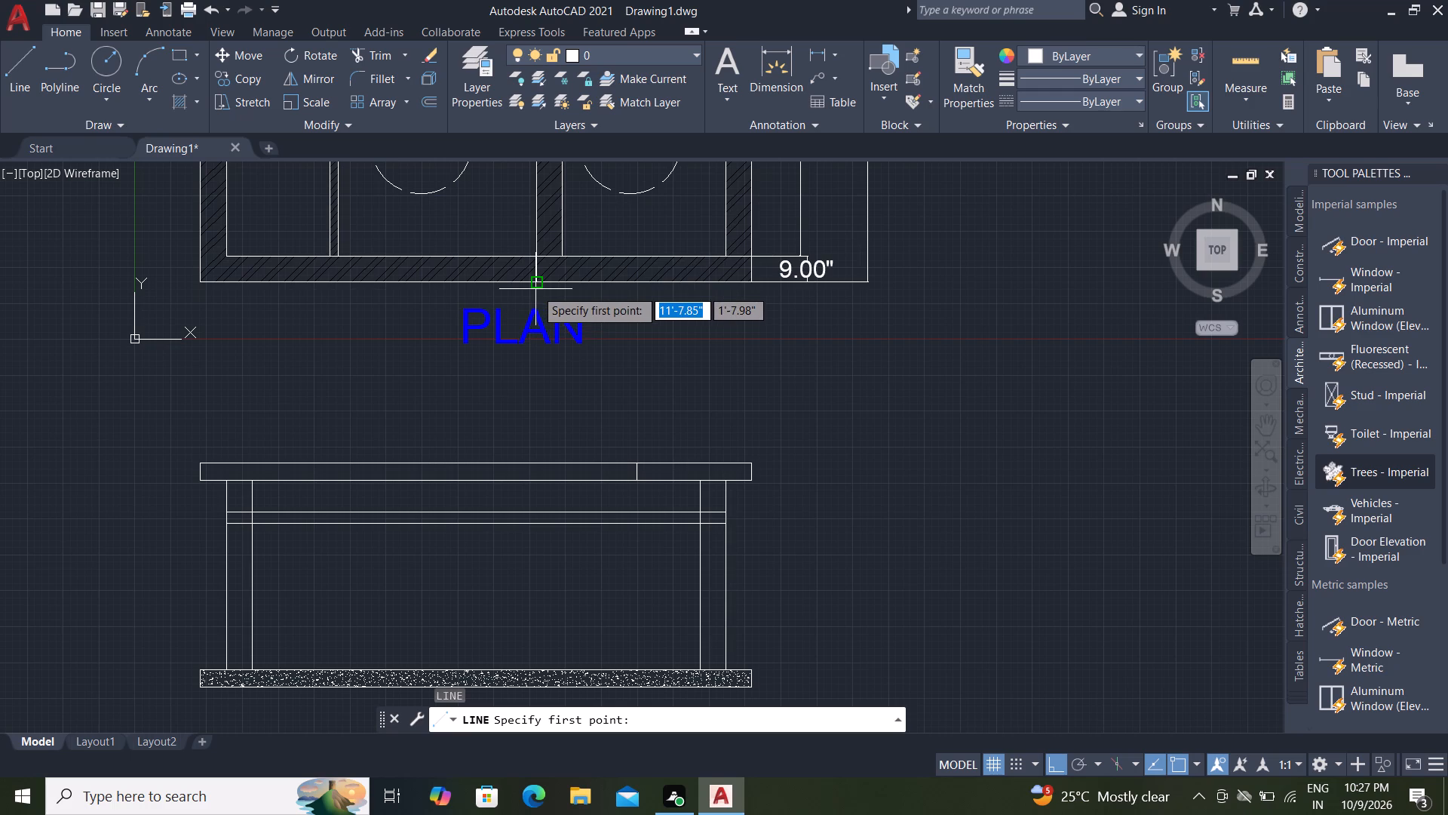
click(534, 285)
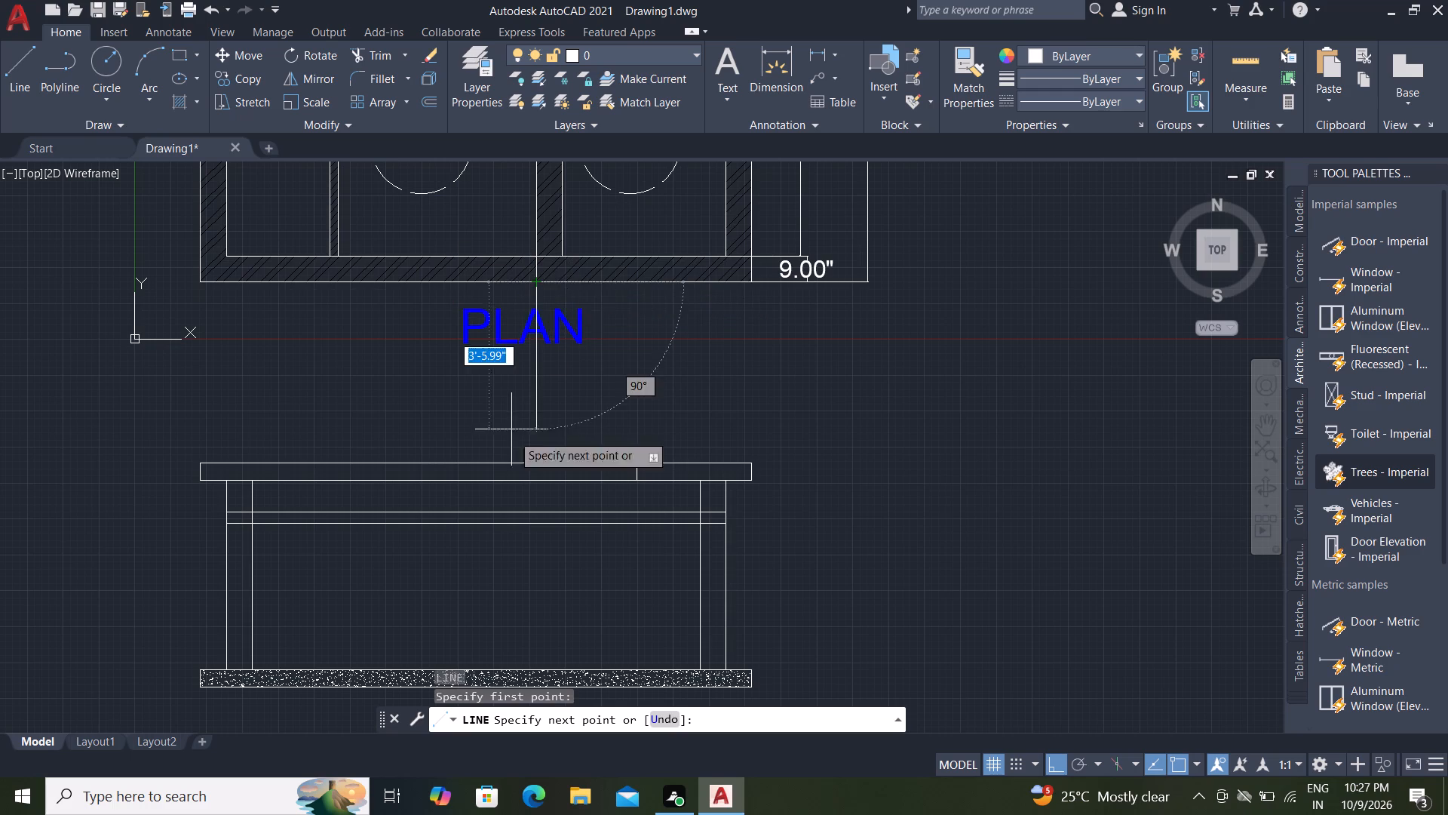
scroll(522, 380, down, 2)
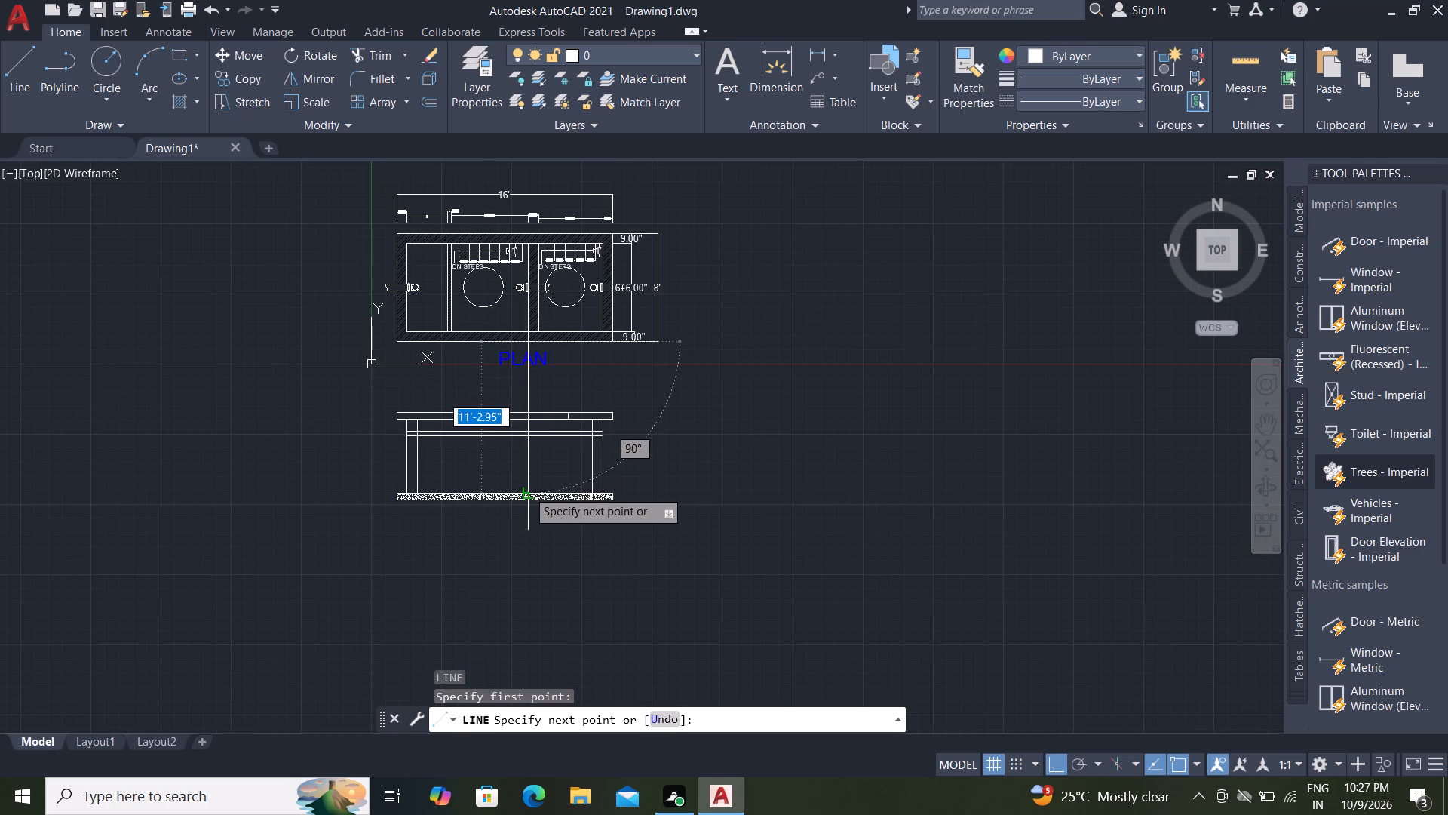
scroll(527, 491, up, 5)
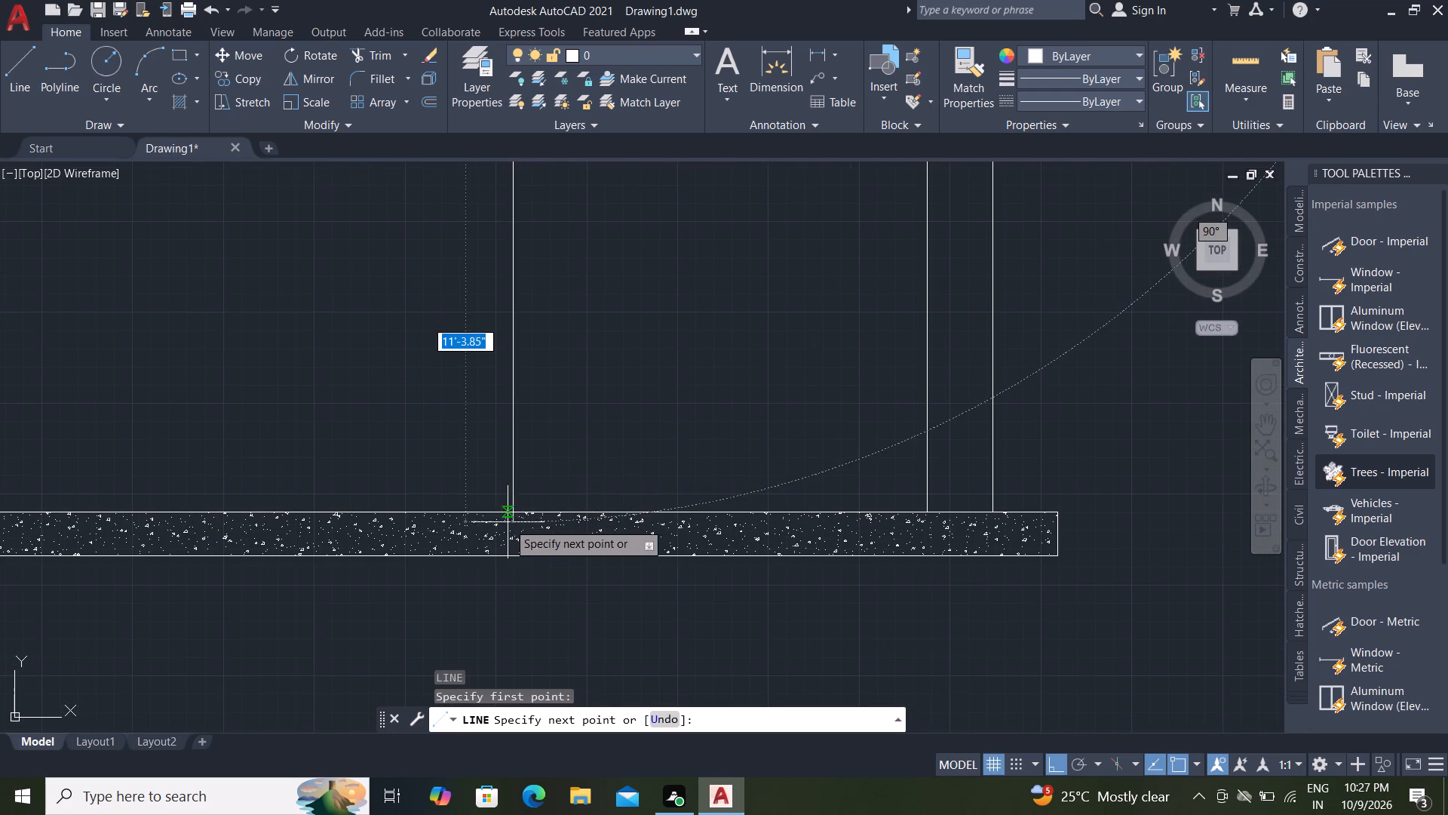
click(509, 515)
key(Escape)
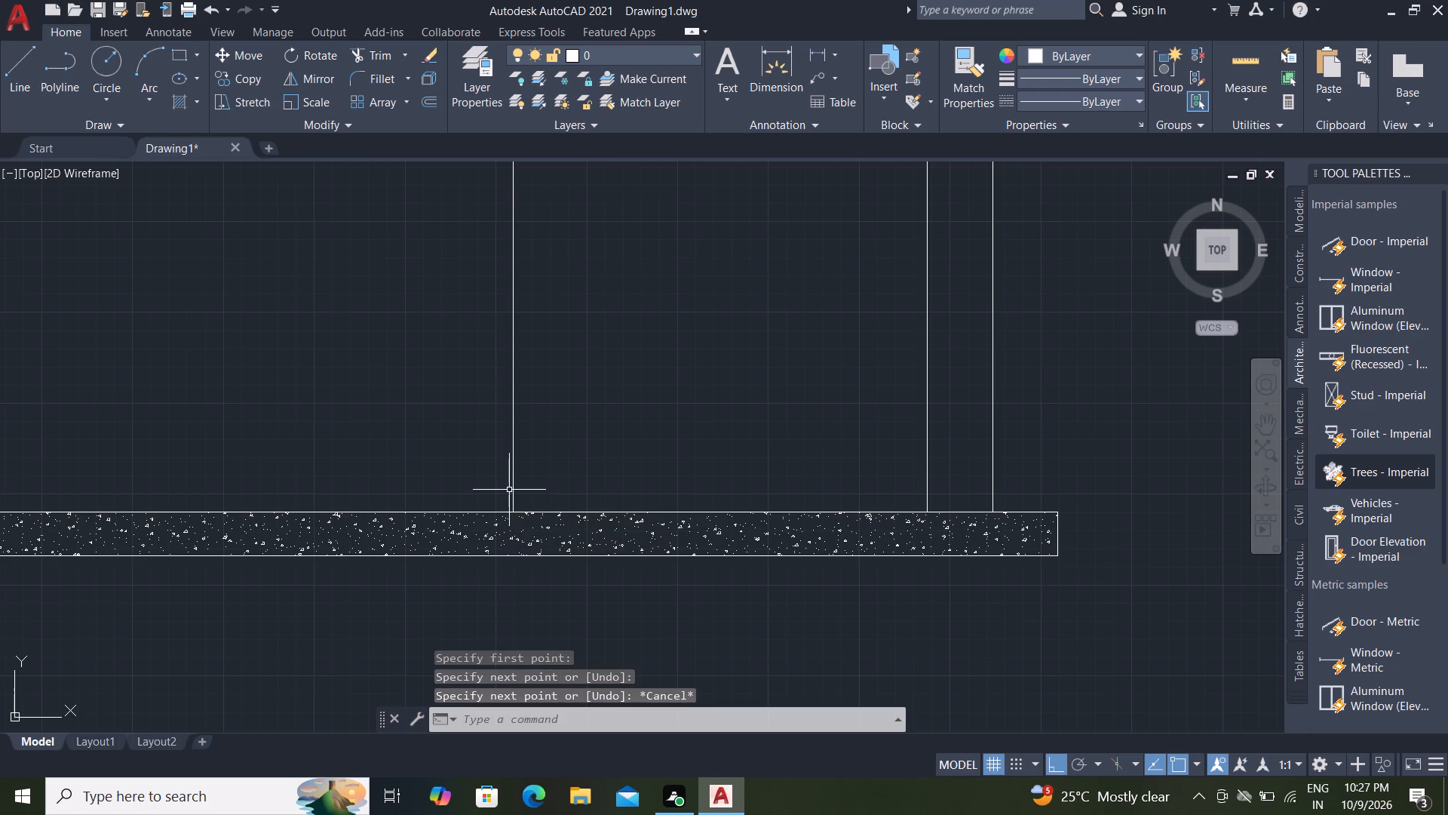
Trim the projected partition line between plan and section, within the top slab, and down to the band's top line.
scroll(554, 421, down, 2)
middle_drag(587, 380, 642, 550)
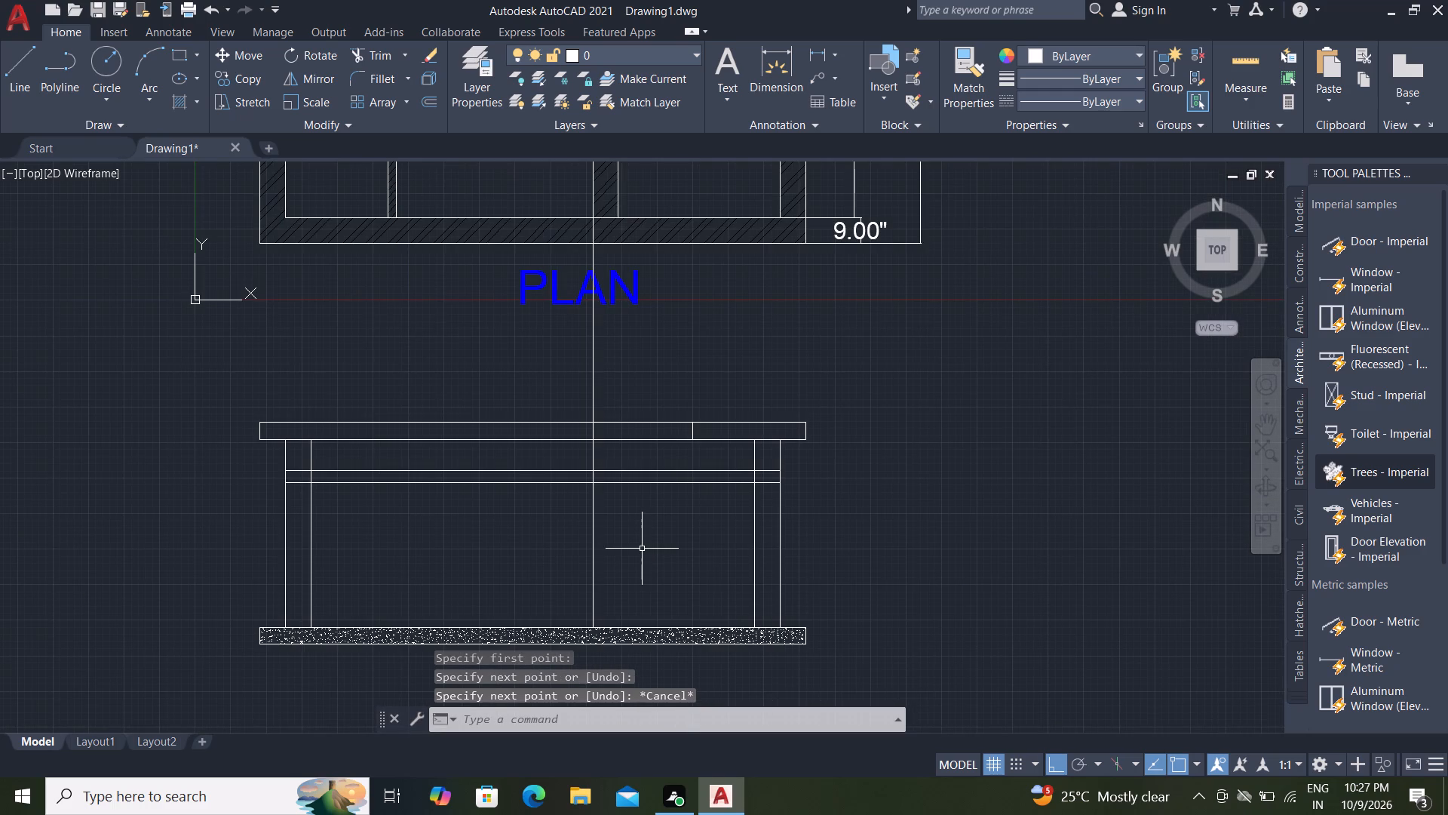
text(TR)
key(space)
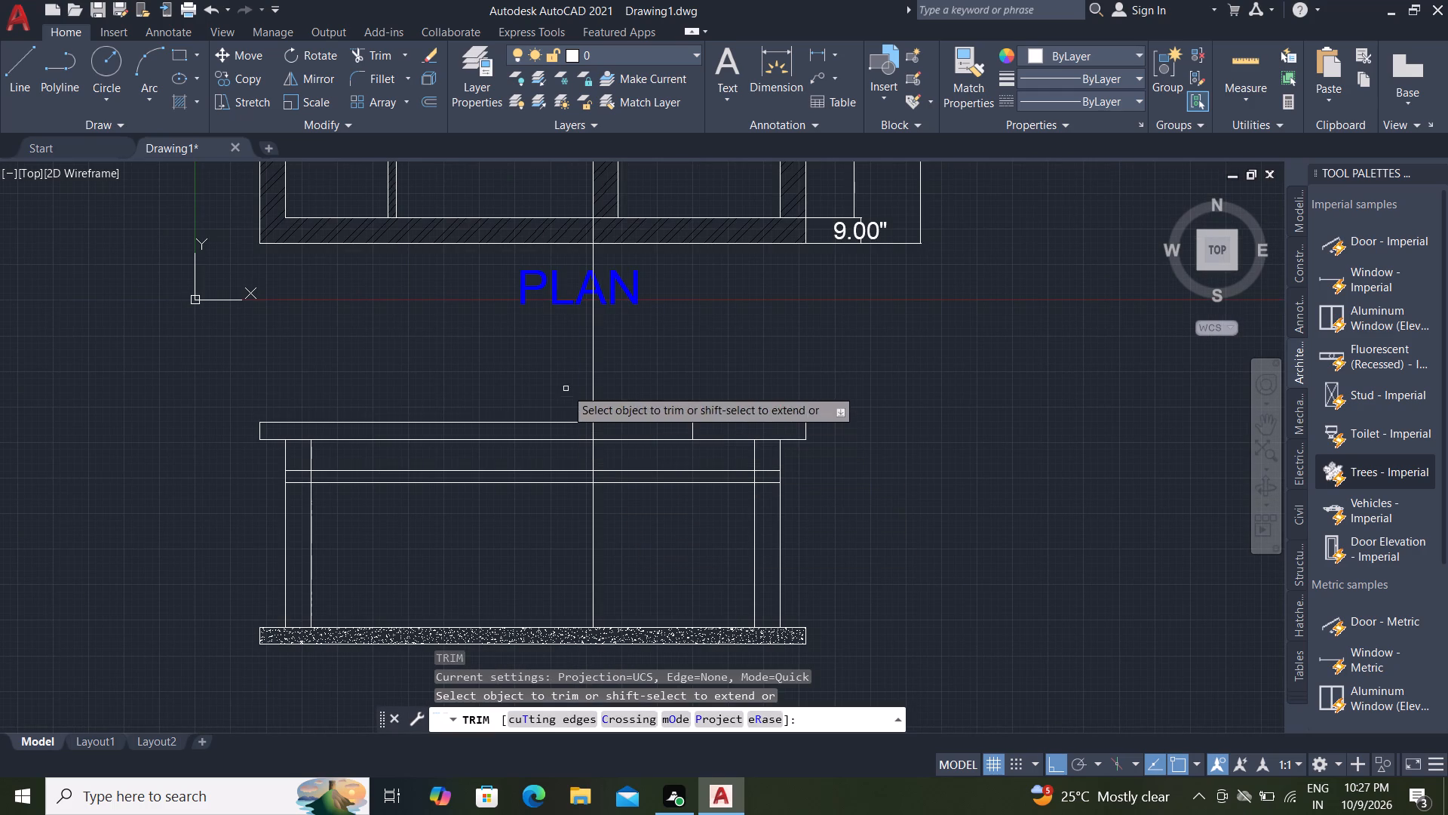
click(566, 387)
click(624, 399)
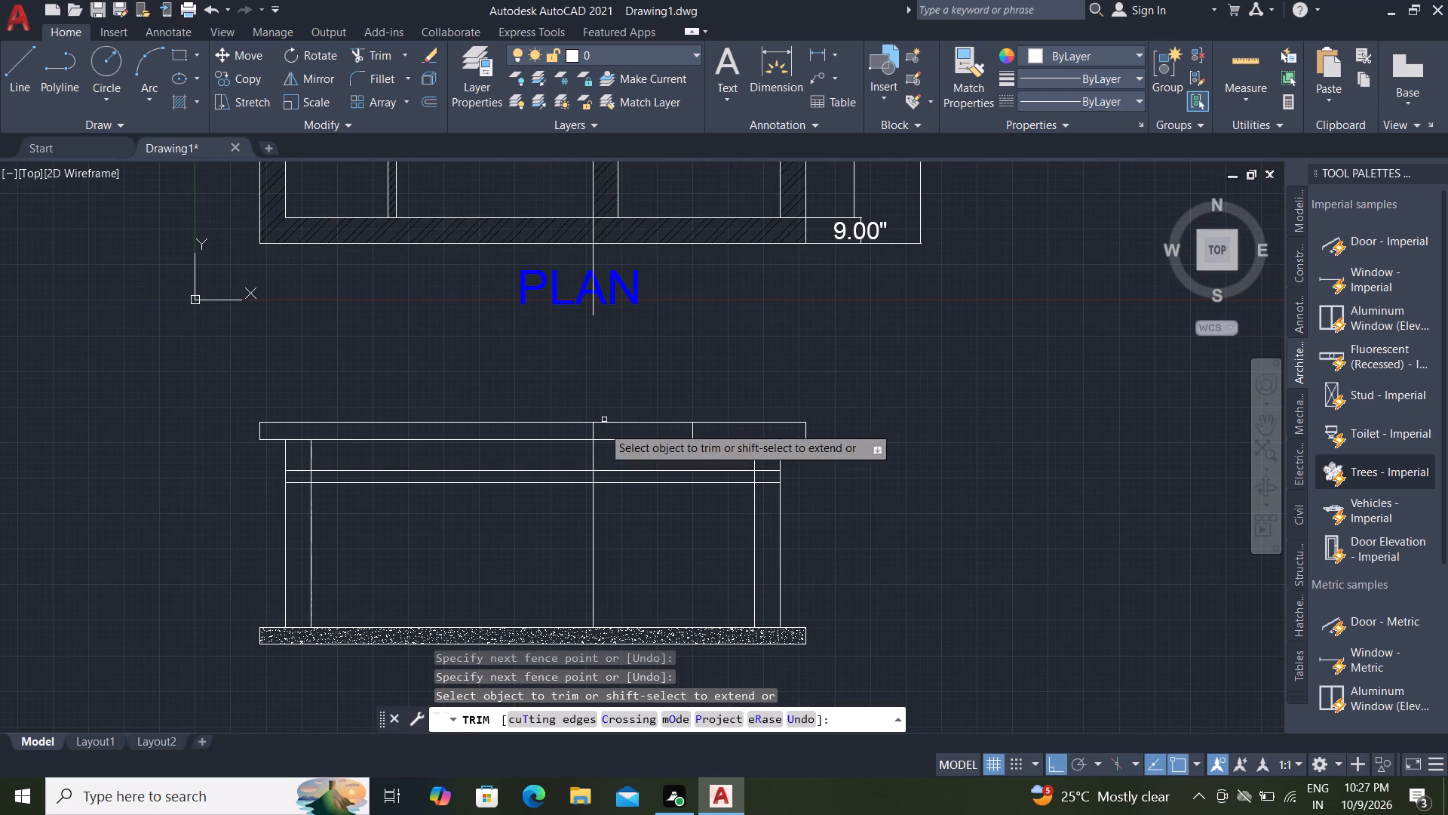
click(591, 431)
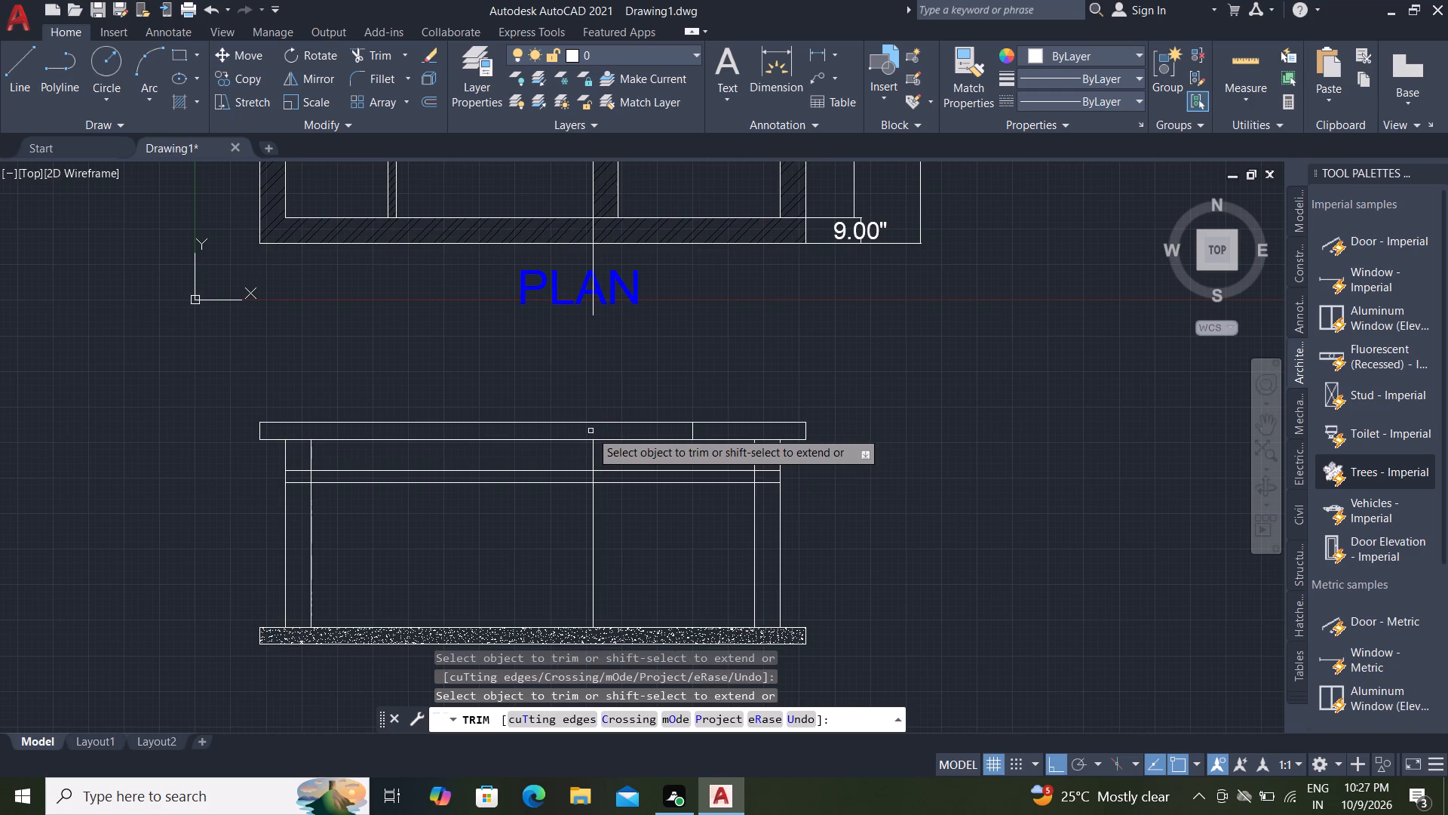
click(594, 464)
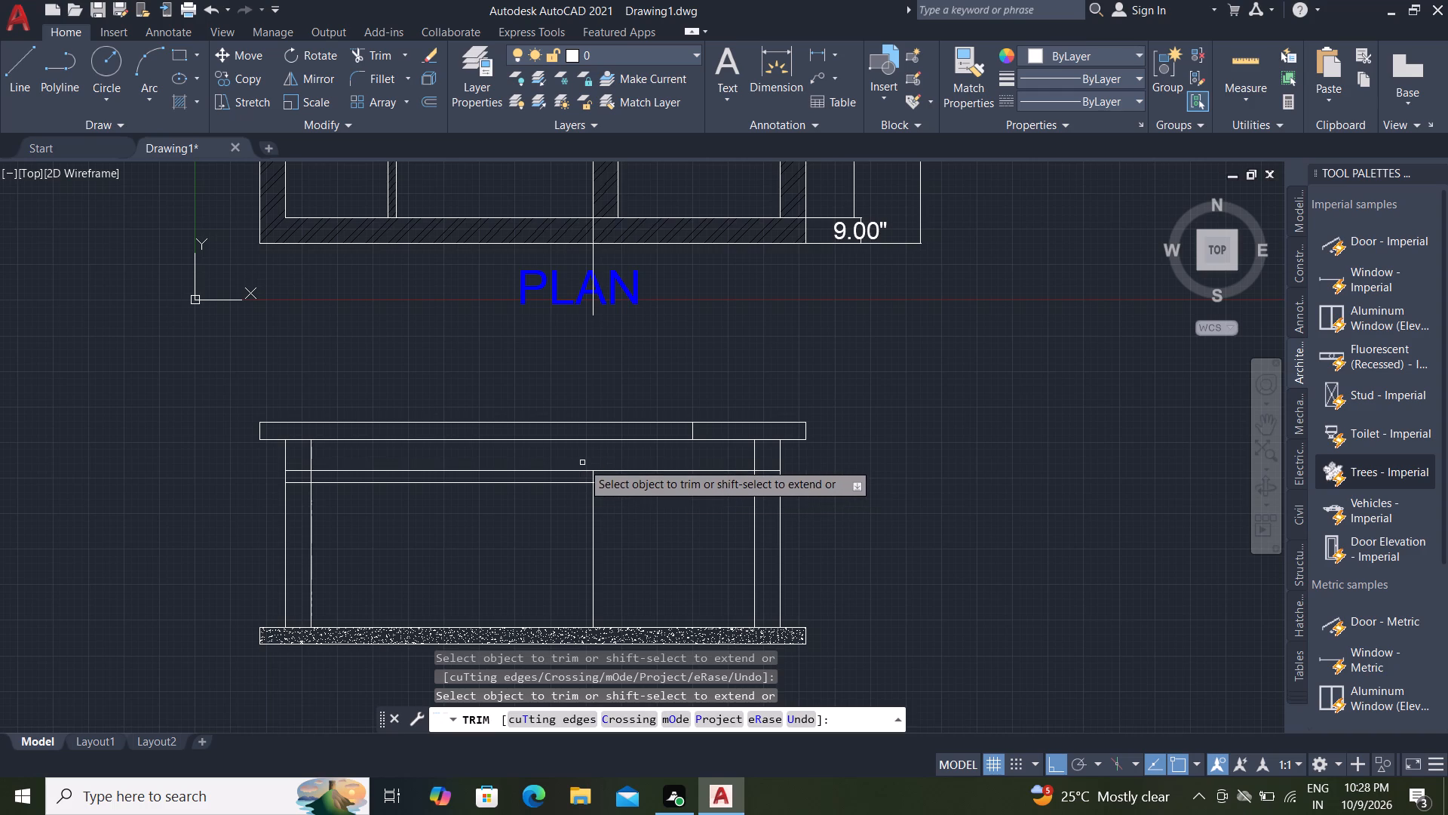
key(Escape)
key(Escape)
key(Escape)
Offset the section's partition line 9" to the right to form the second wall face.
text(O 9)
key(shift+quotedbl)
key(Return)
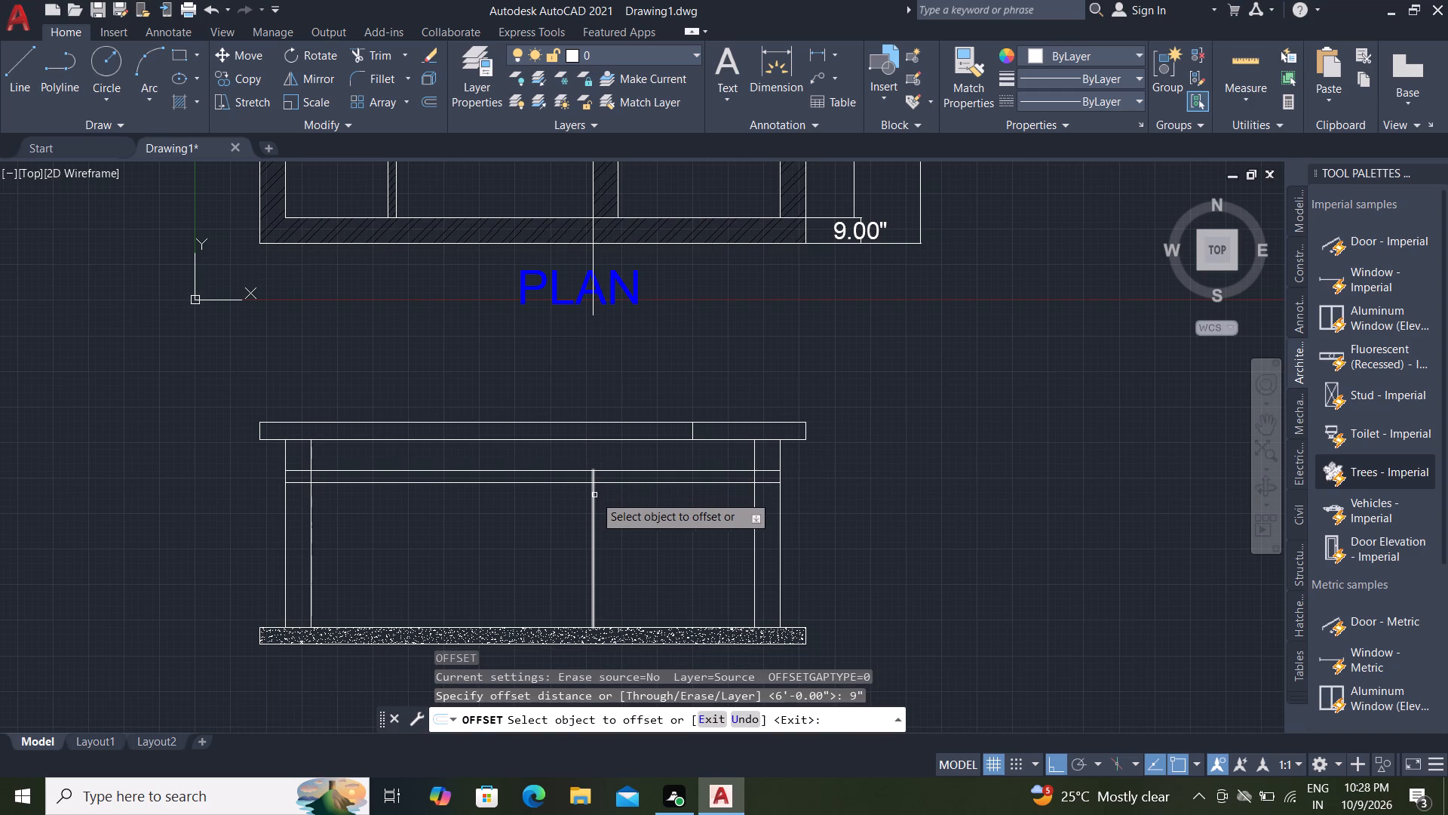
click(594, 495)
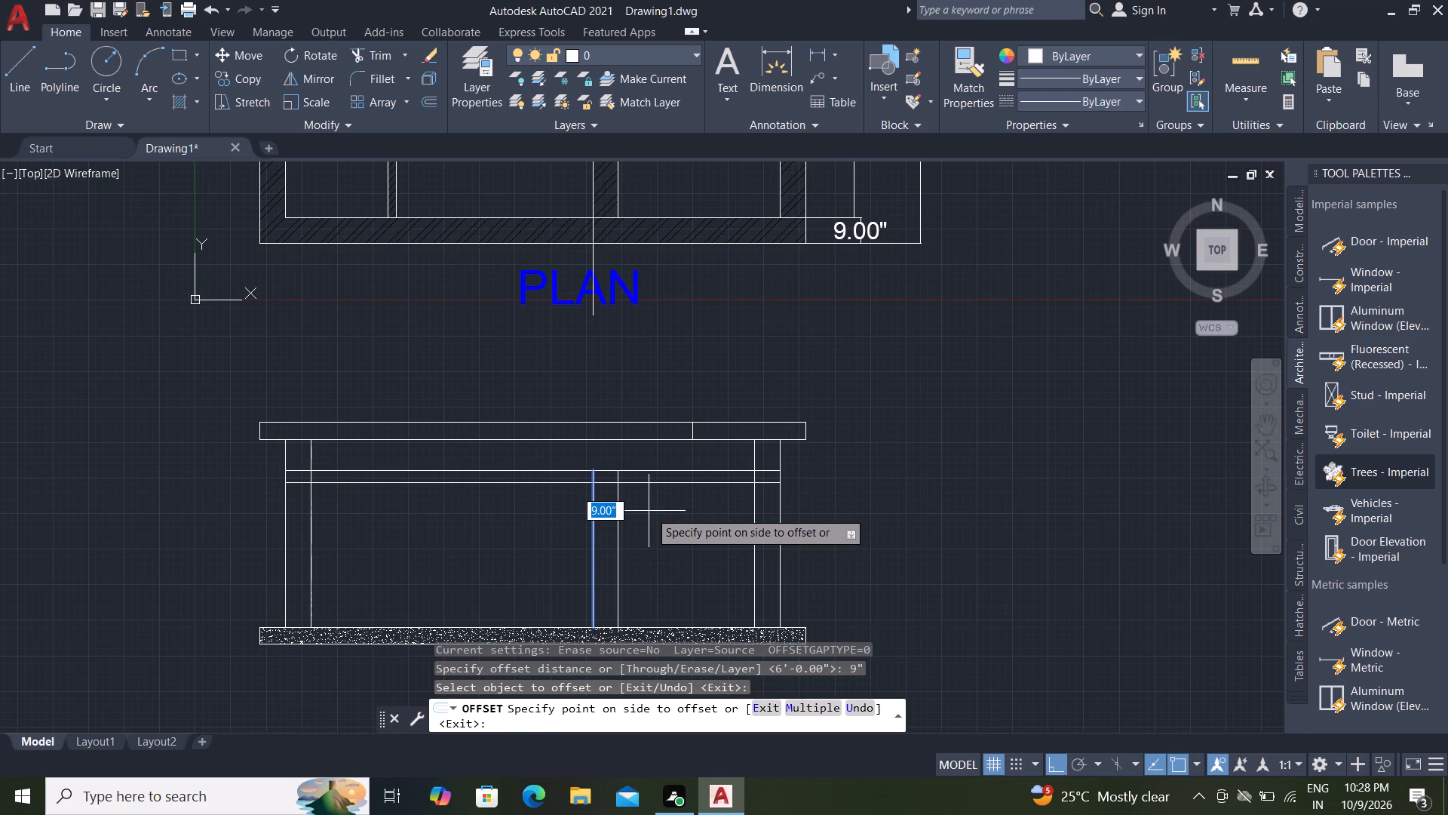
click(649, 511)
key(Escape)
Trim the leftover projection line below the plan and the partition line crossing the plan's hatched lower wall.
text(TR)
key(space)
click(592, 300)
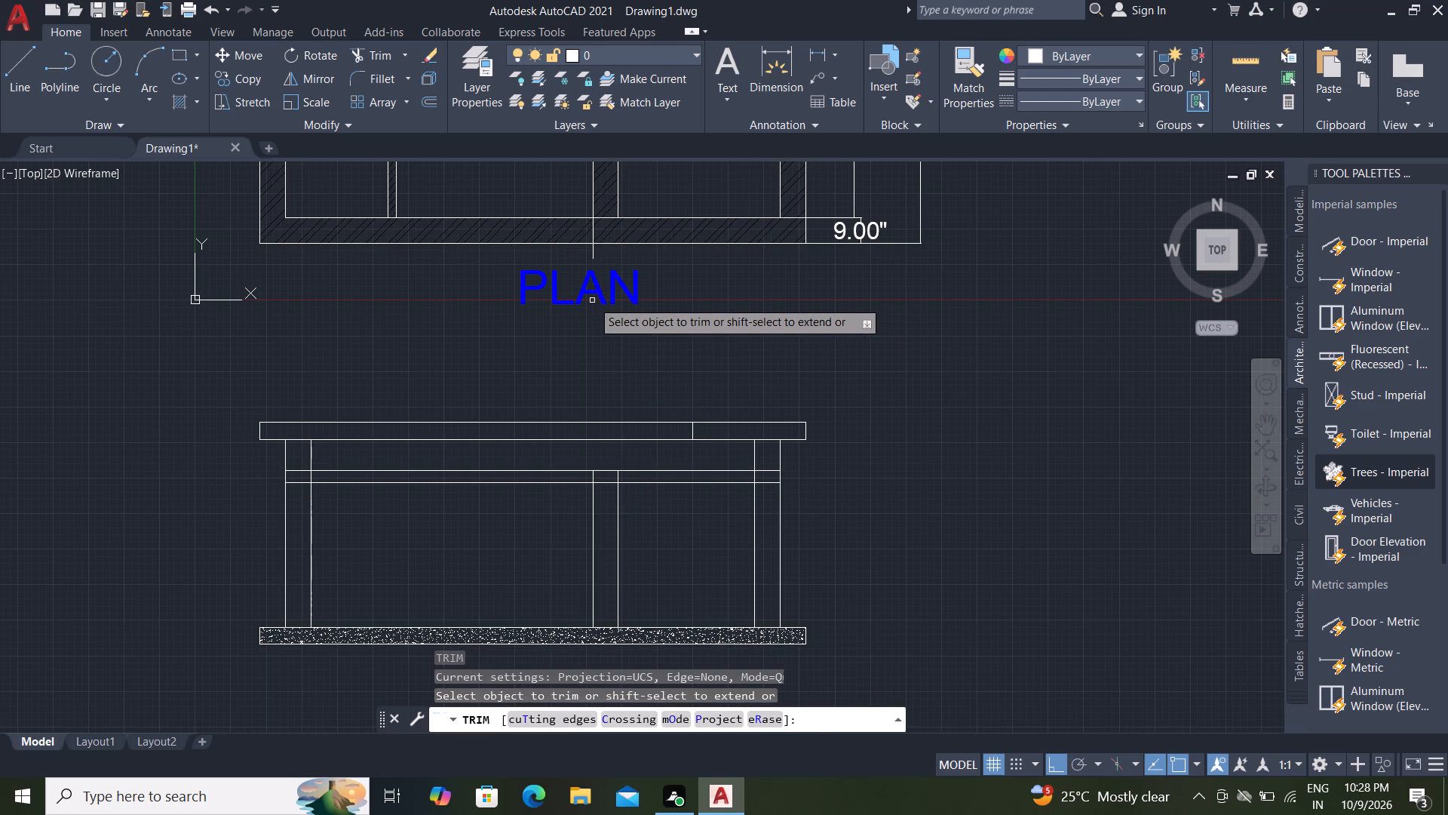
click(591, 253)
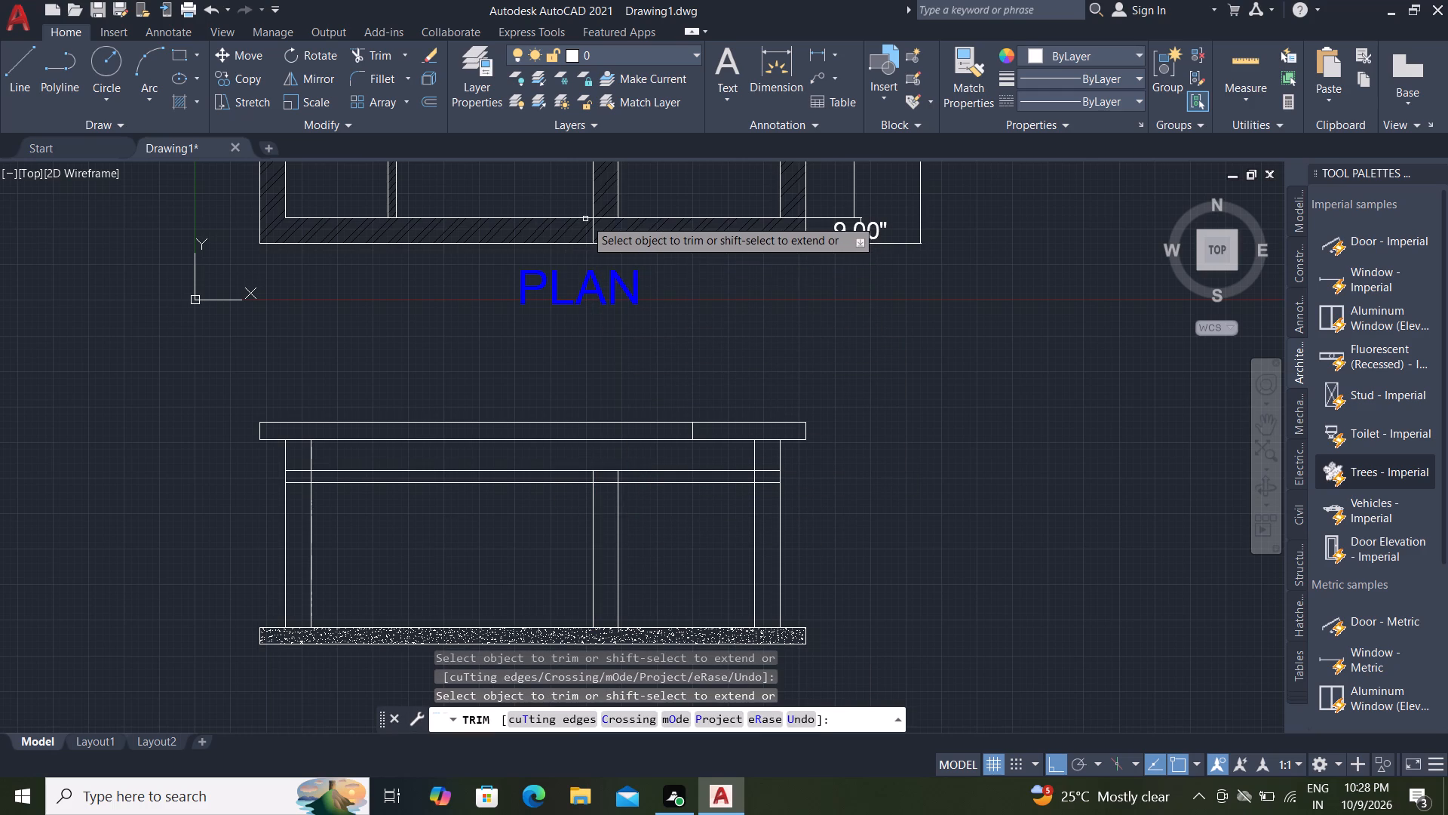
scroll(585, 219, up, 4)
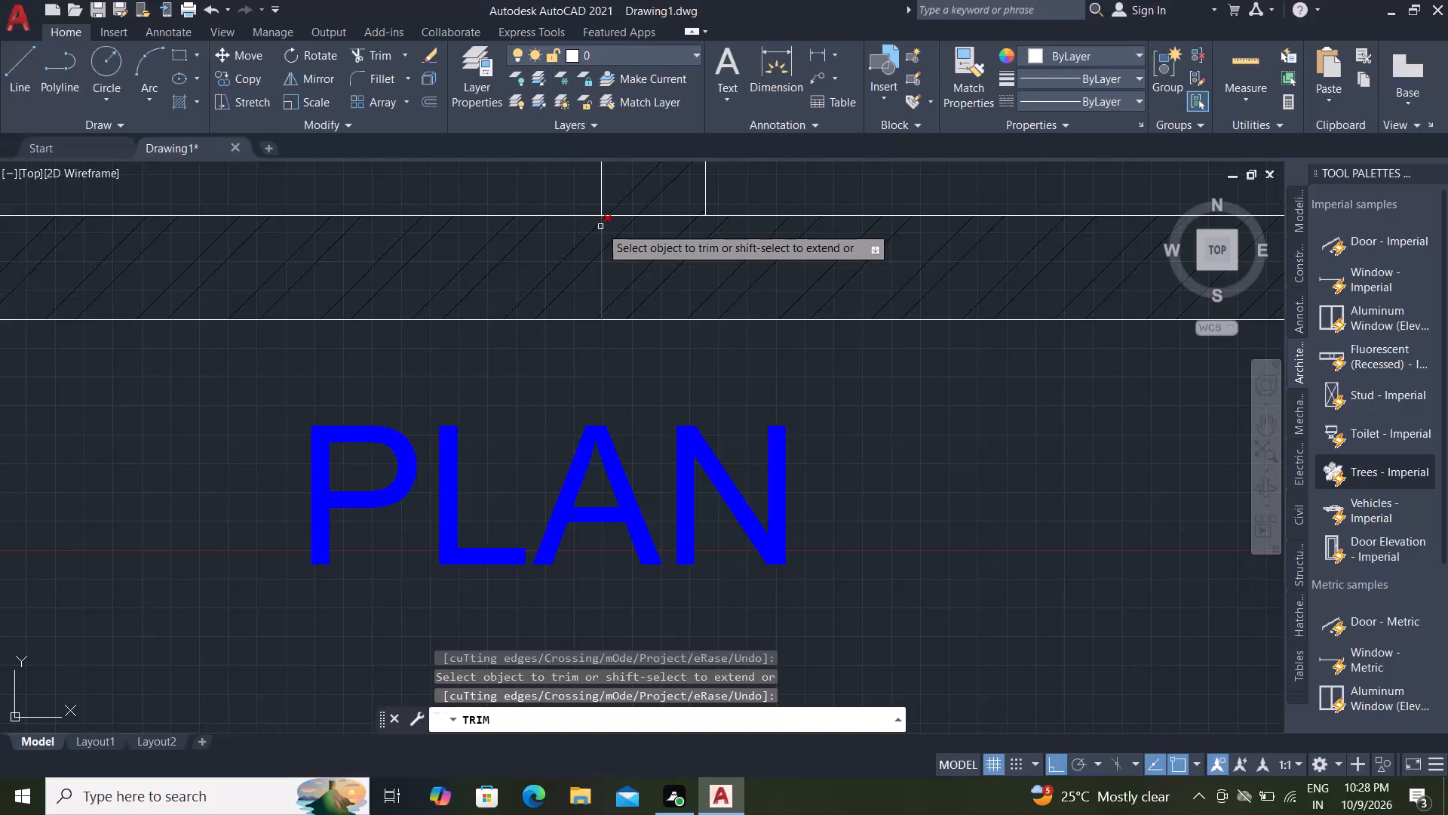
scroll(600, 224, up, 3)
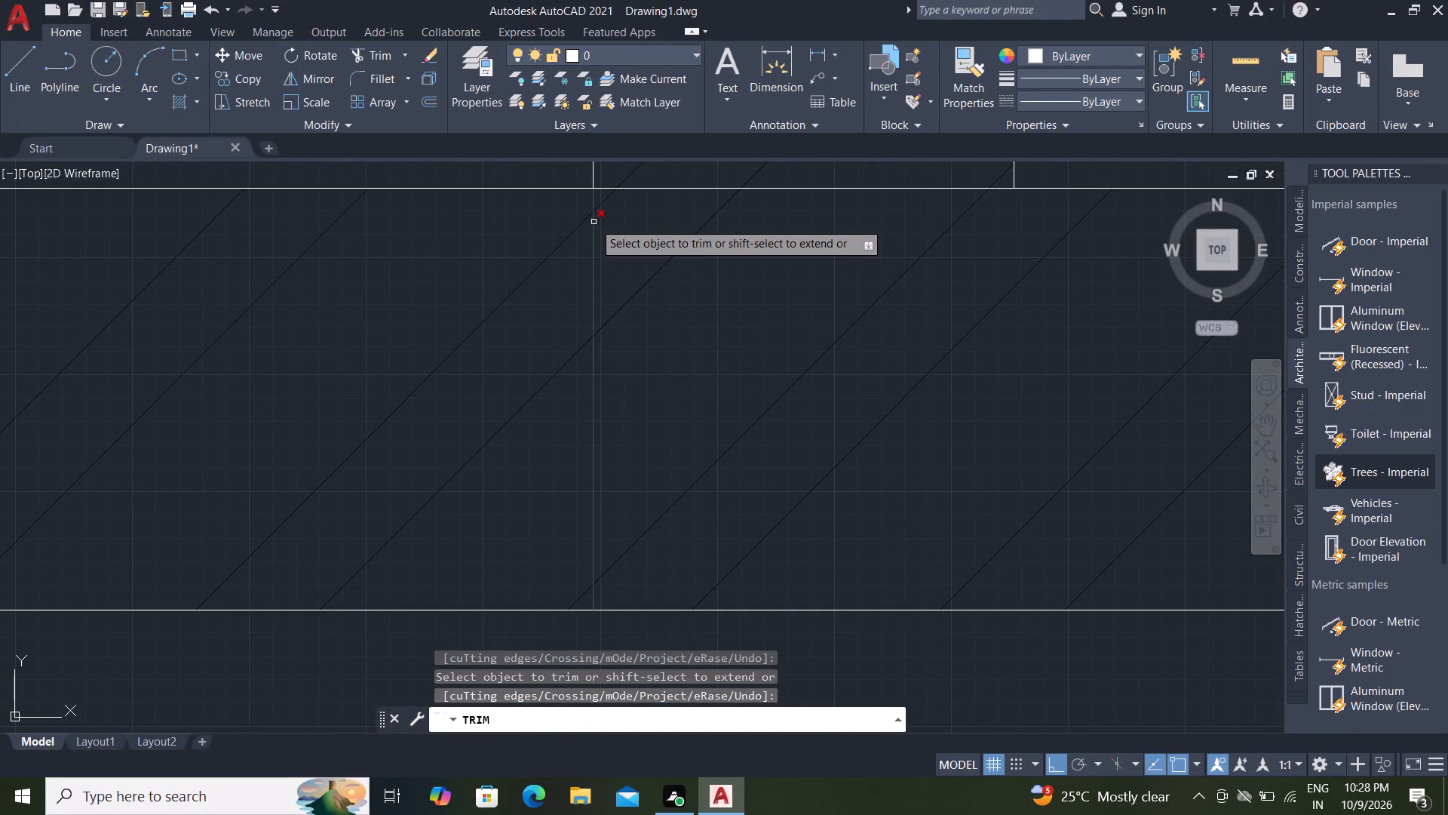
click(594, 222)
scroll(597, 241, down, 4)
key(Escape)
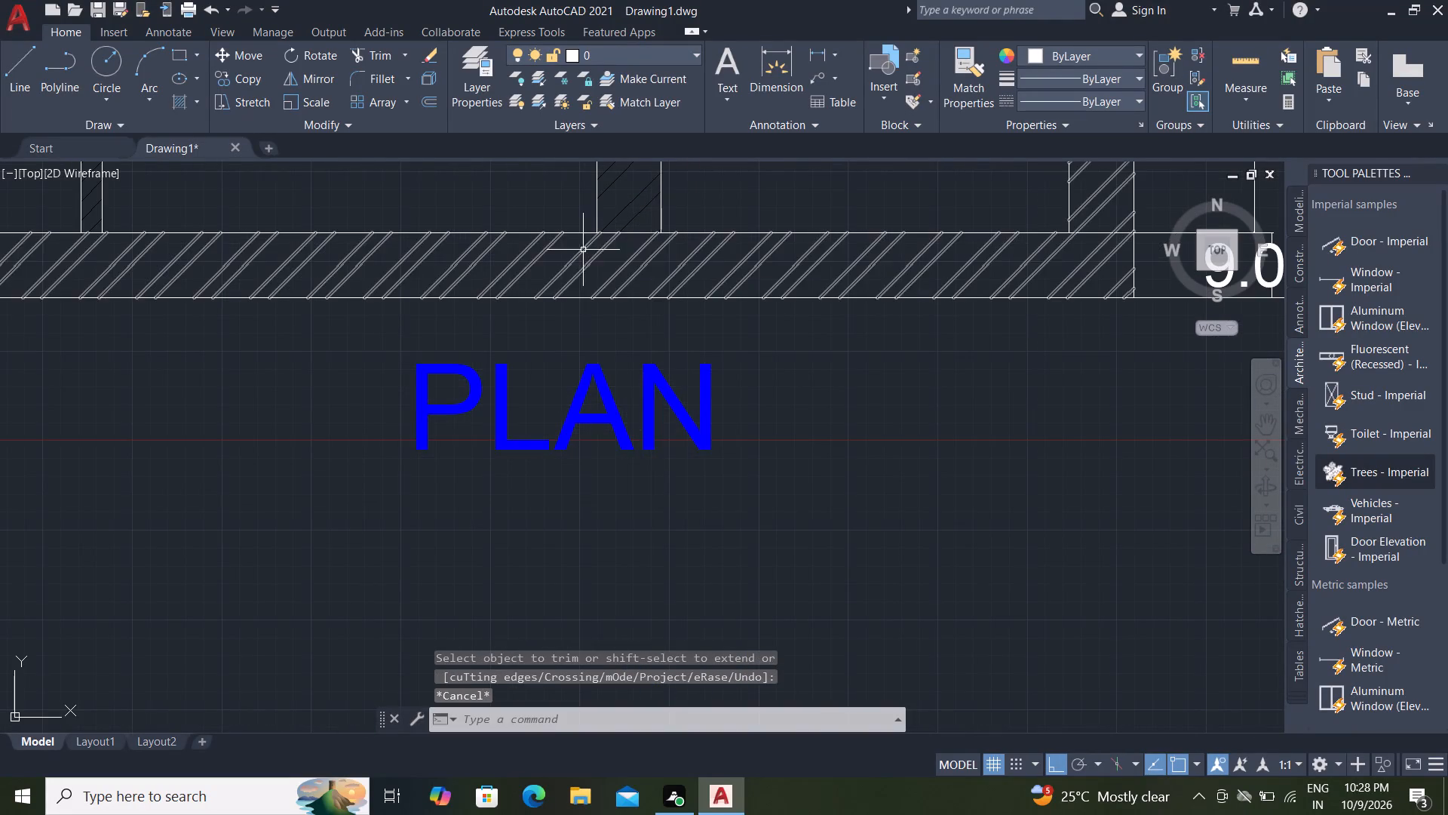
Draw a vertical joint line about 6" long across the section's top slab, slightly right of the partition wall.
scroll(570, 275, down, 2)
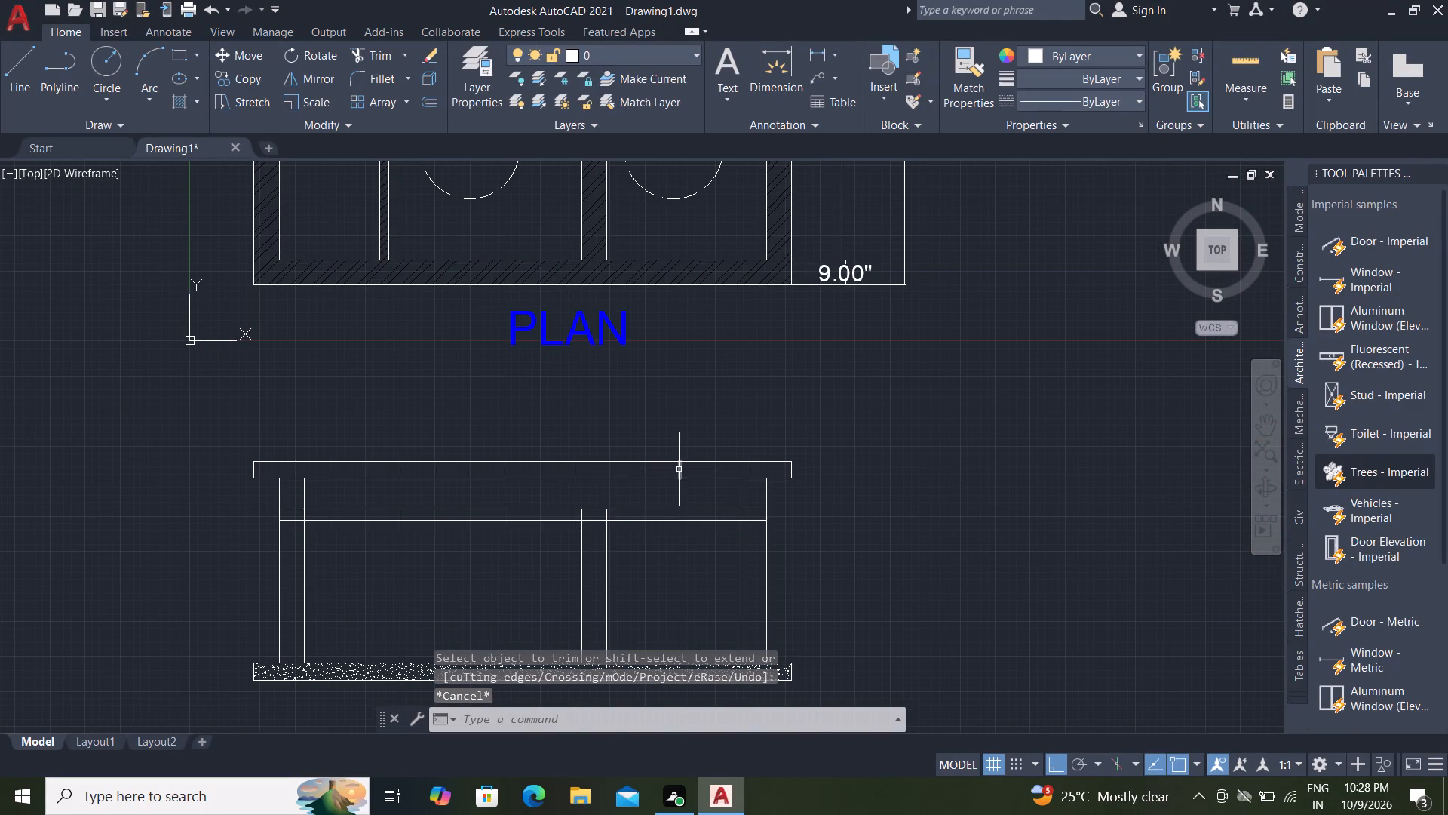
scroll(679, 469, up, 1)
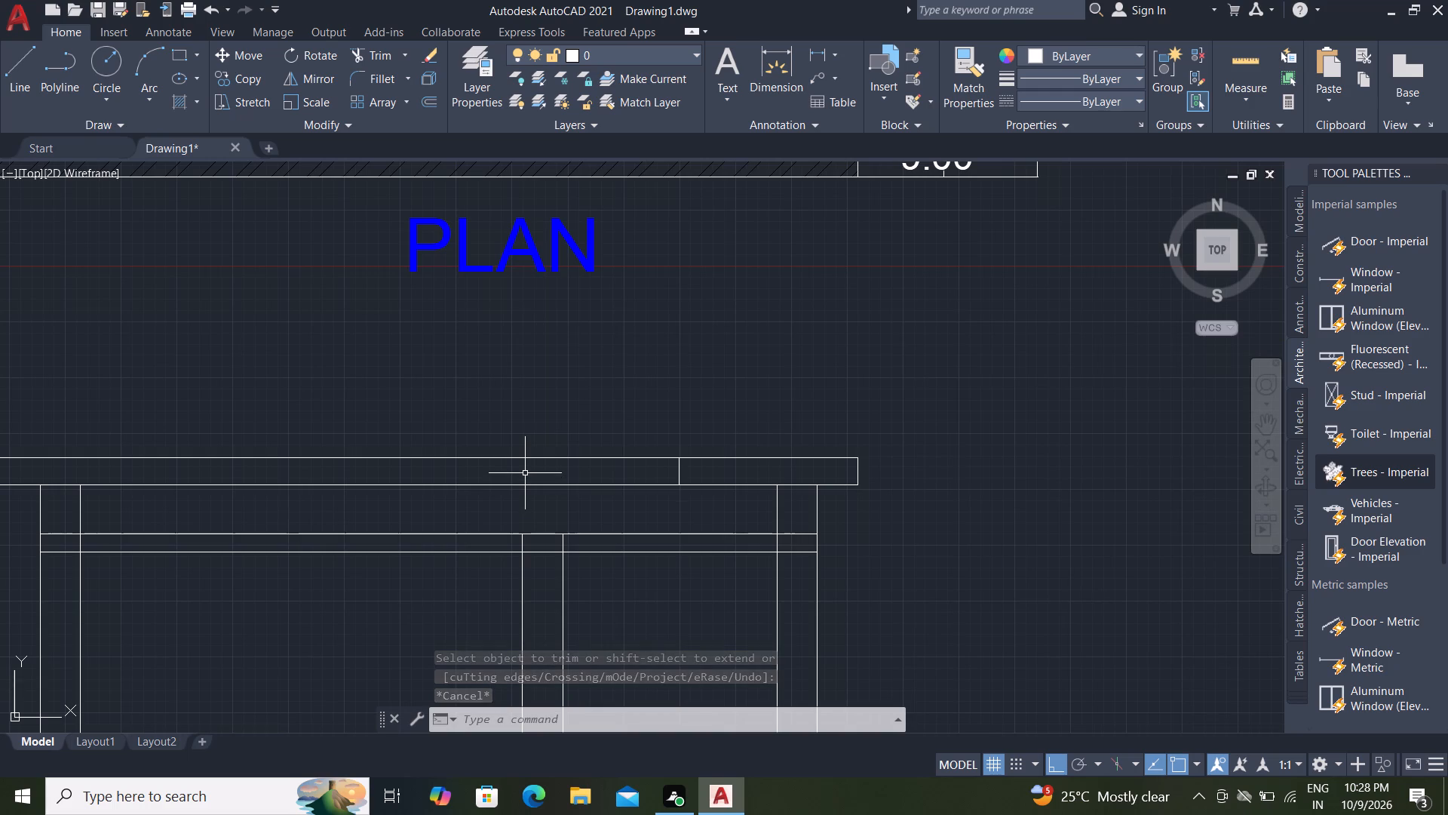
key(l)
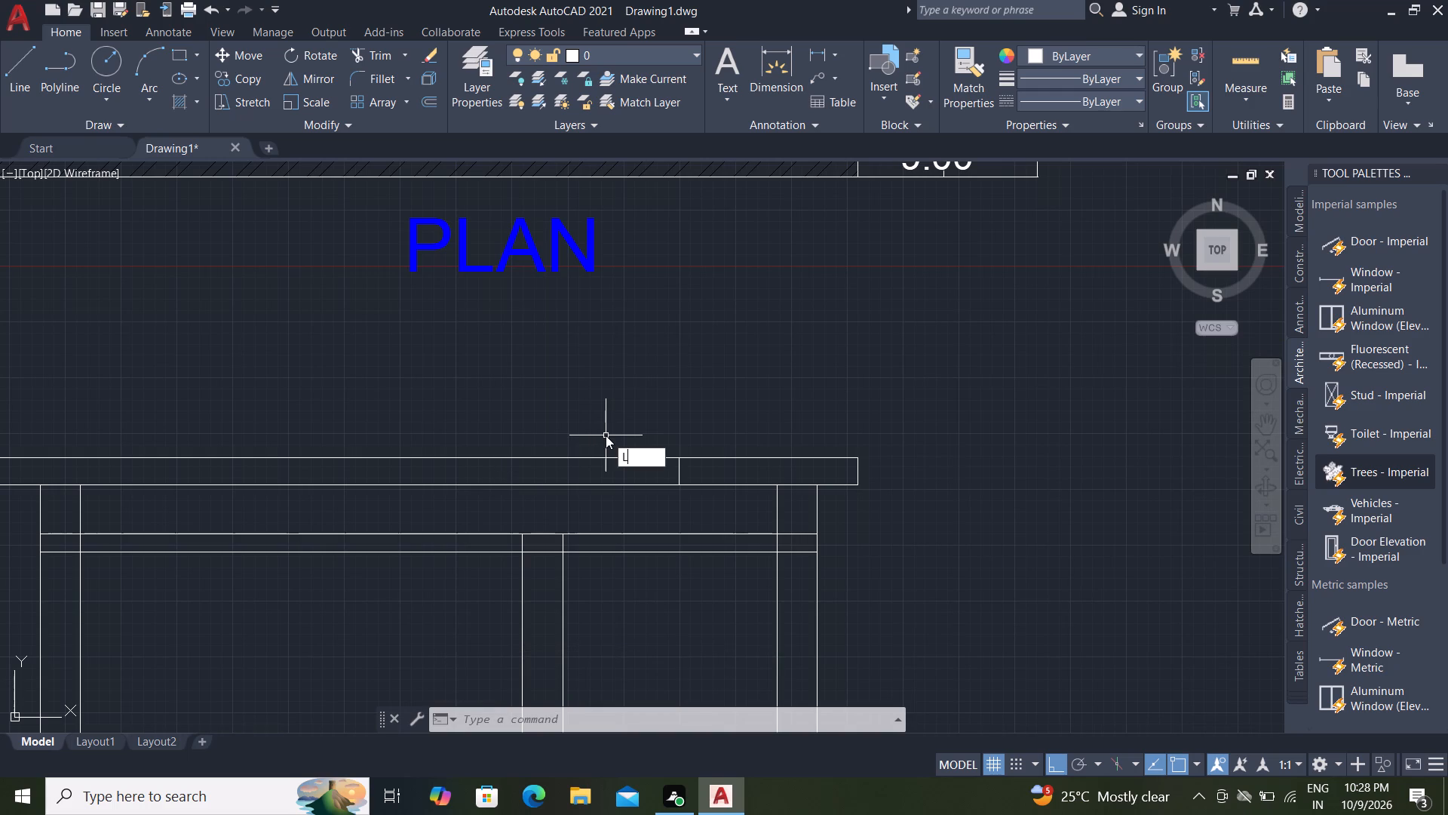
key(space)
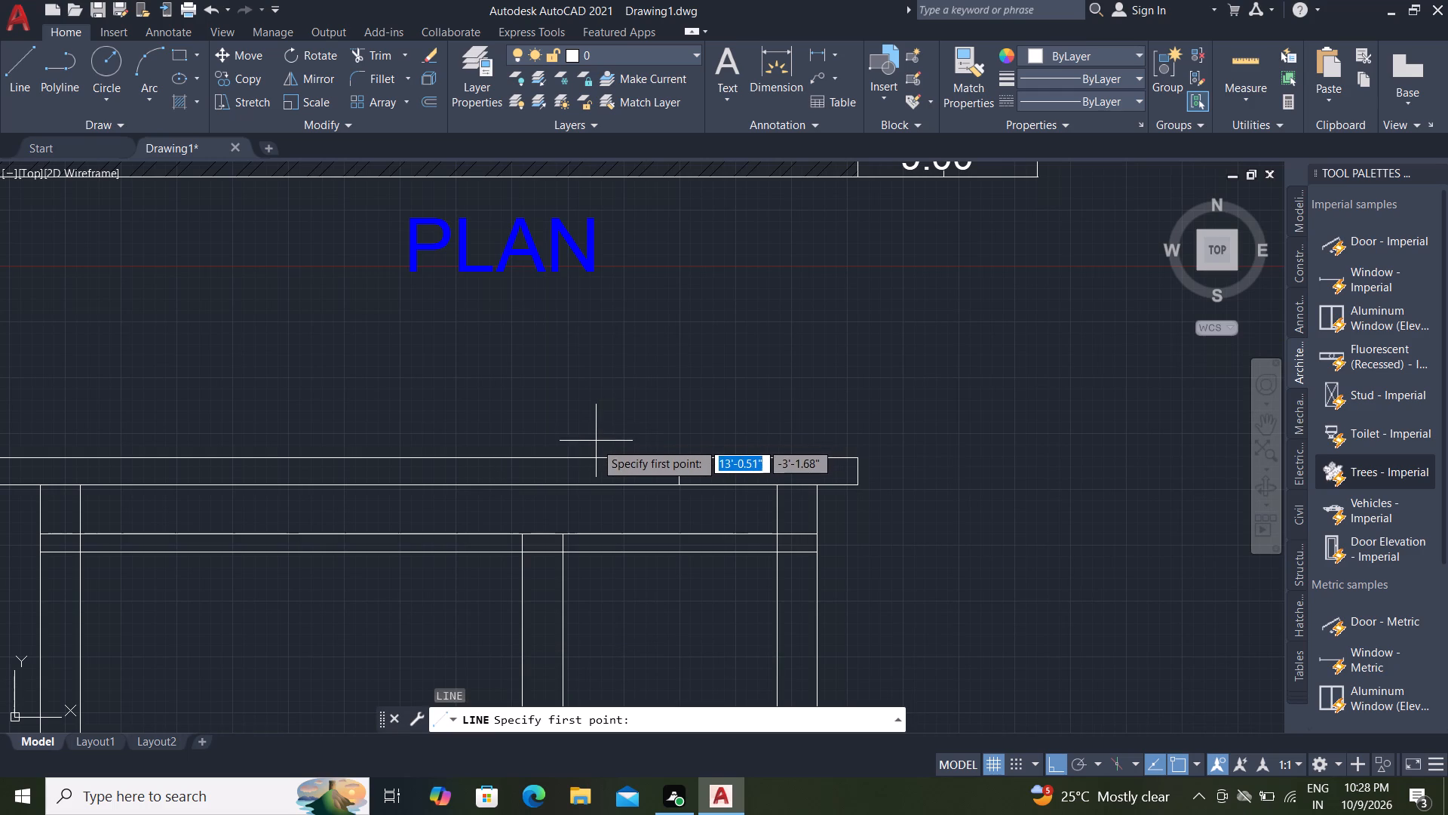
click(591, 485)
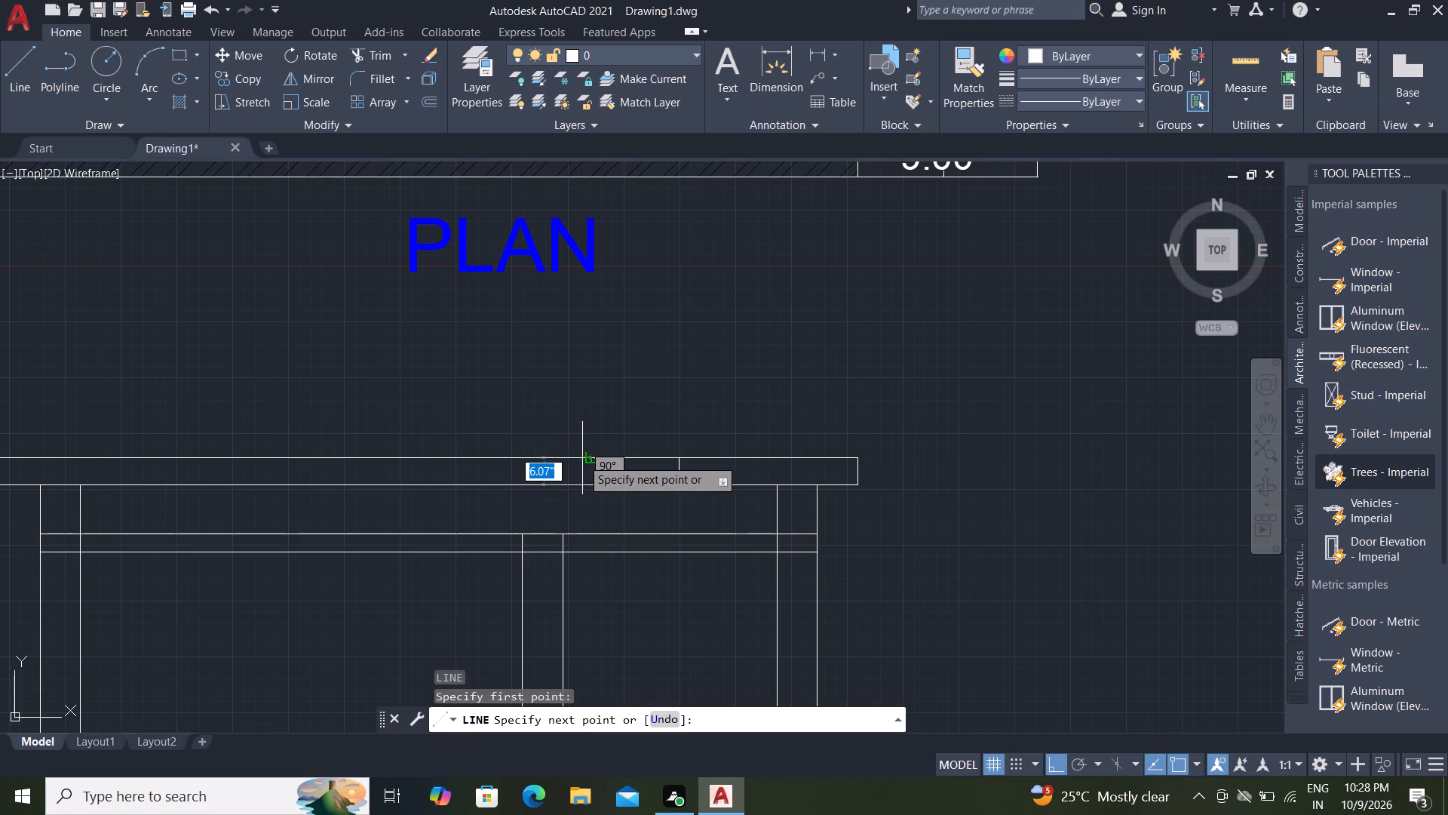
click(588, 458)
key(Escape)
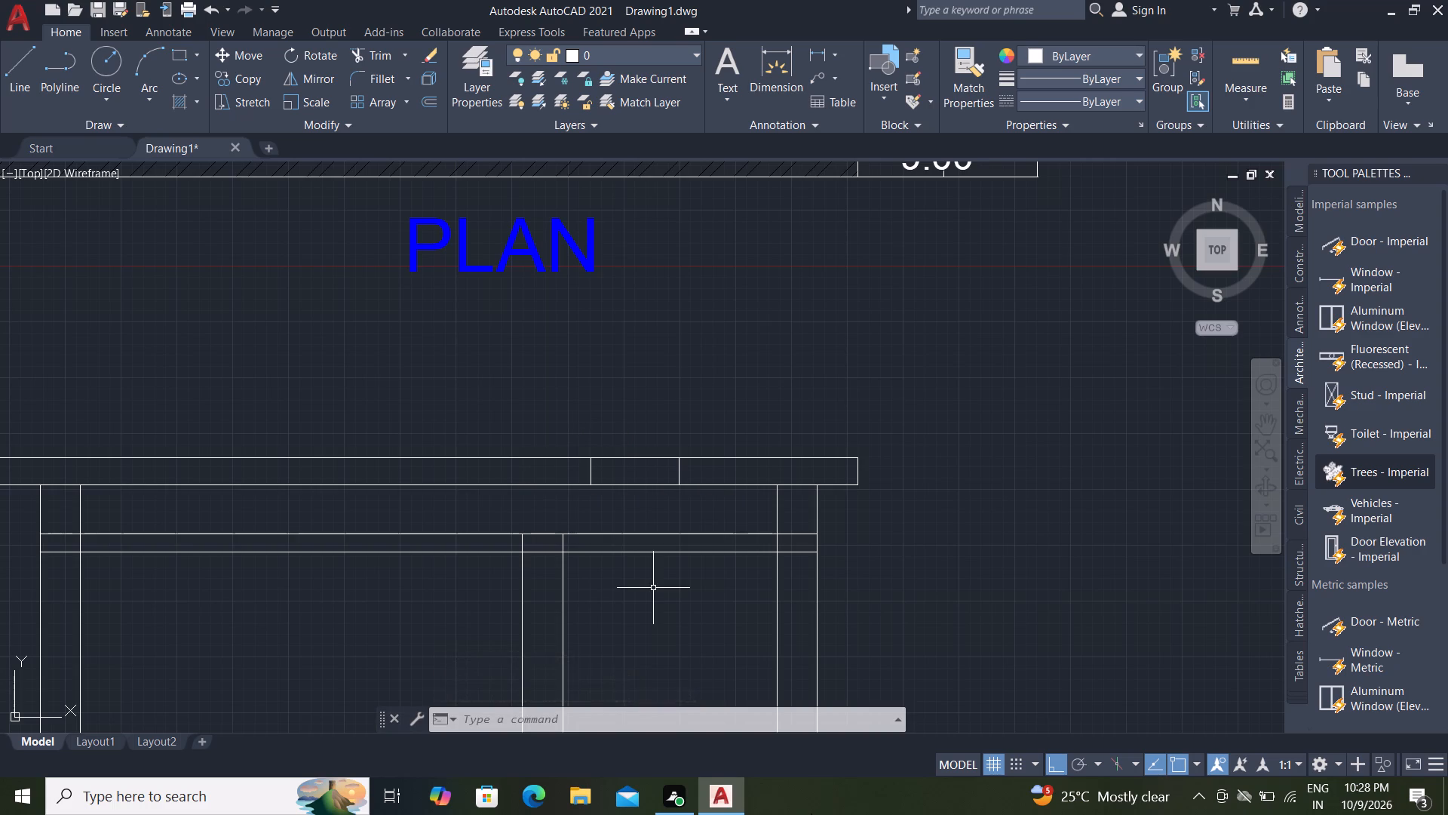
Trim away the existing vertical line inside the top slab, between the new joint line and the right wall.
key(l)
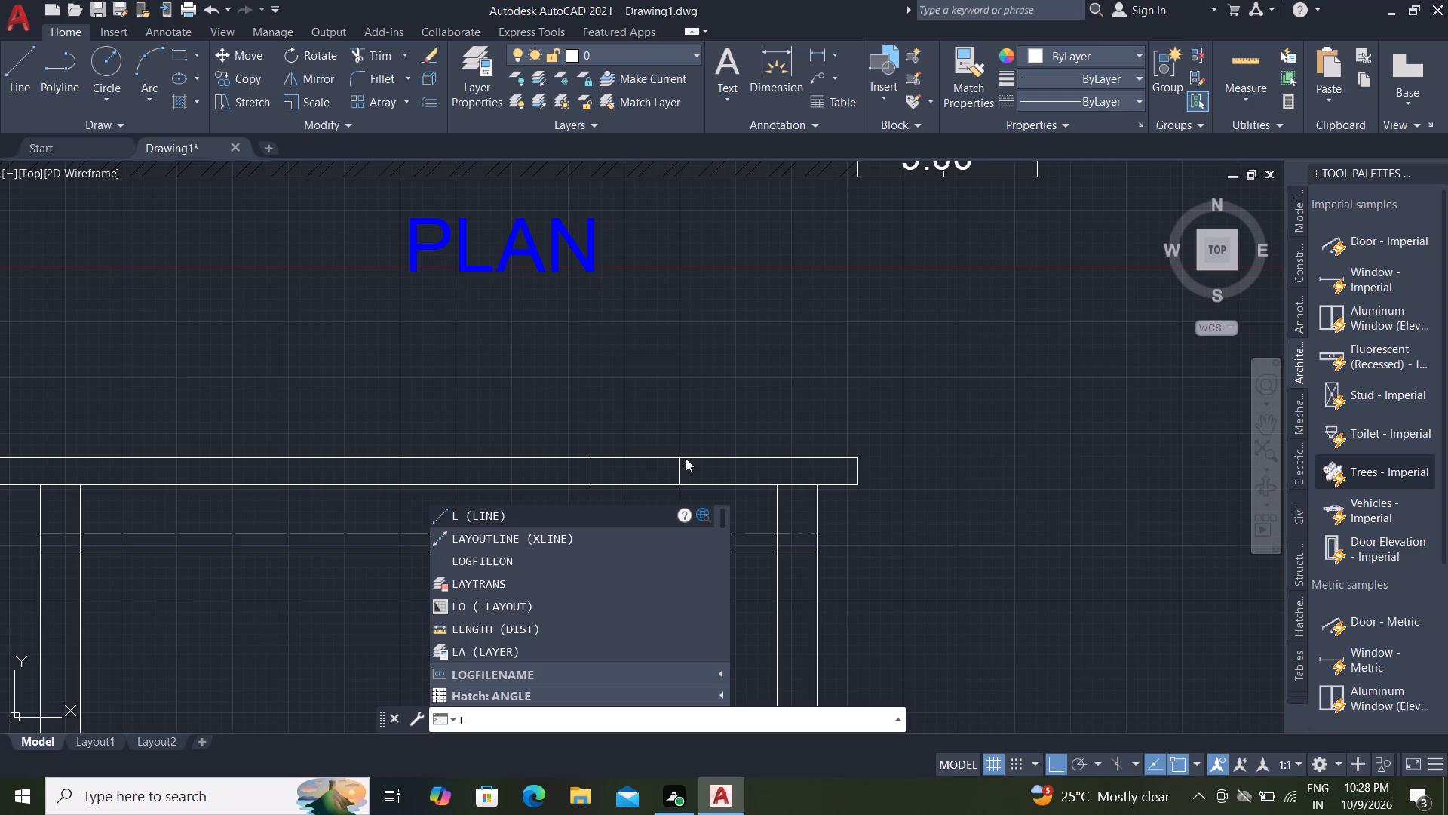
key(Escape)
text(TR)
key(space)
click(680, 472)
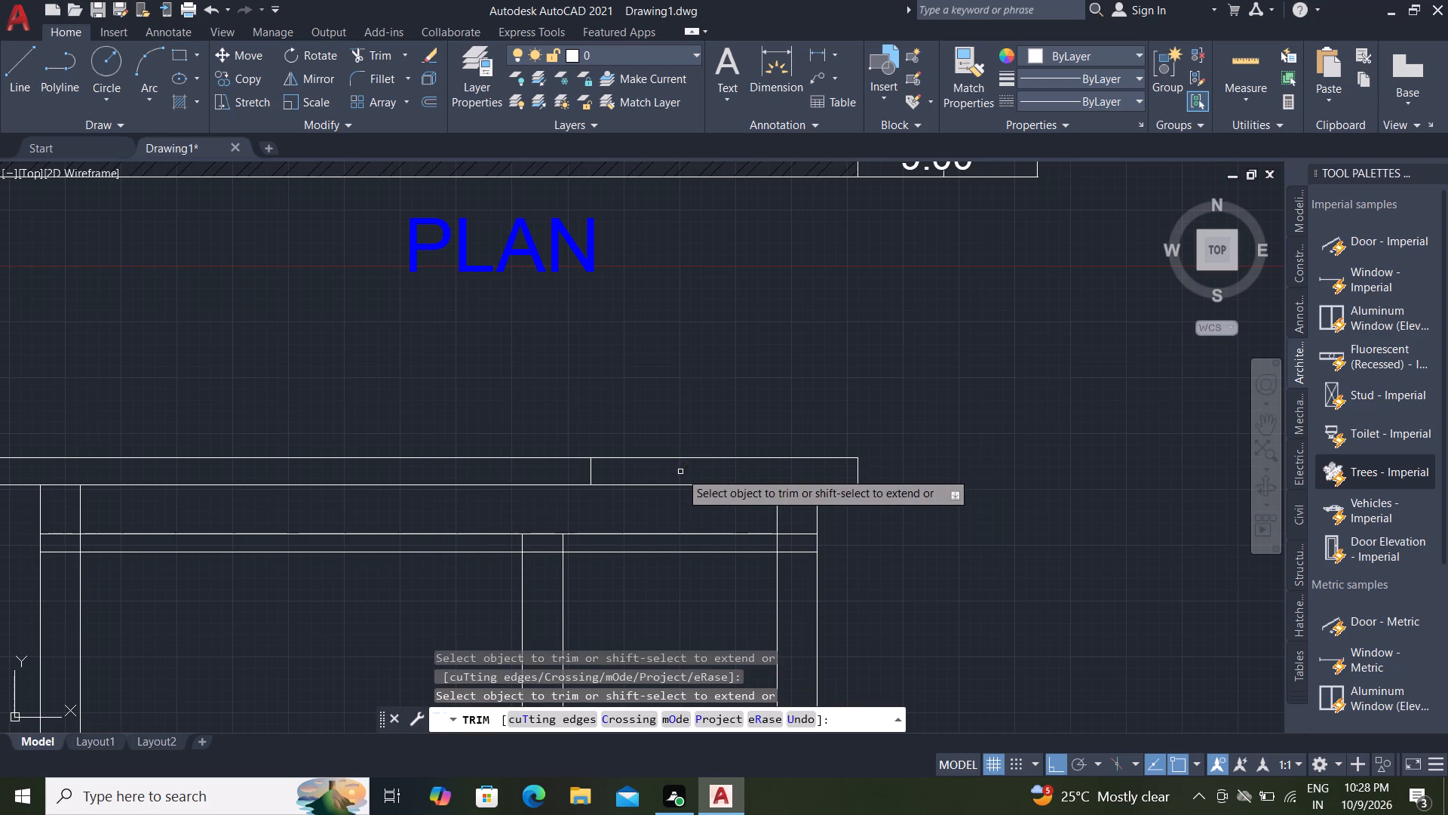
key(Escape)
Draw a 6" vertical joint line across the top slab, a little inside the right wall.
text(L)
key(space)
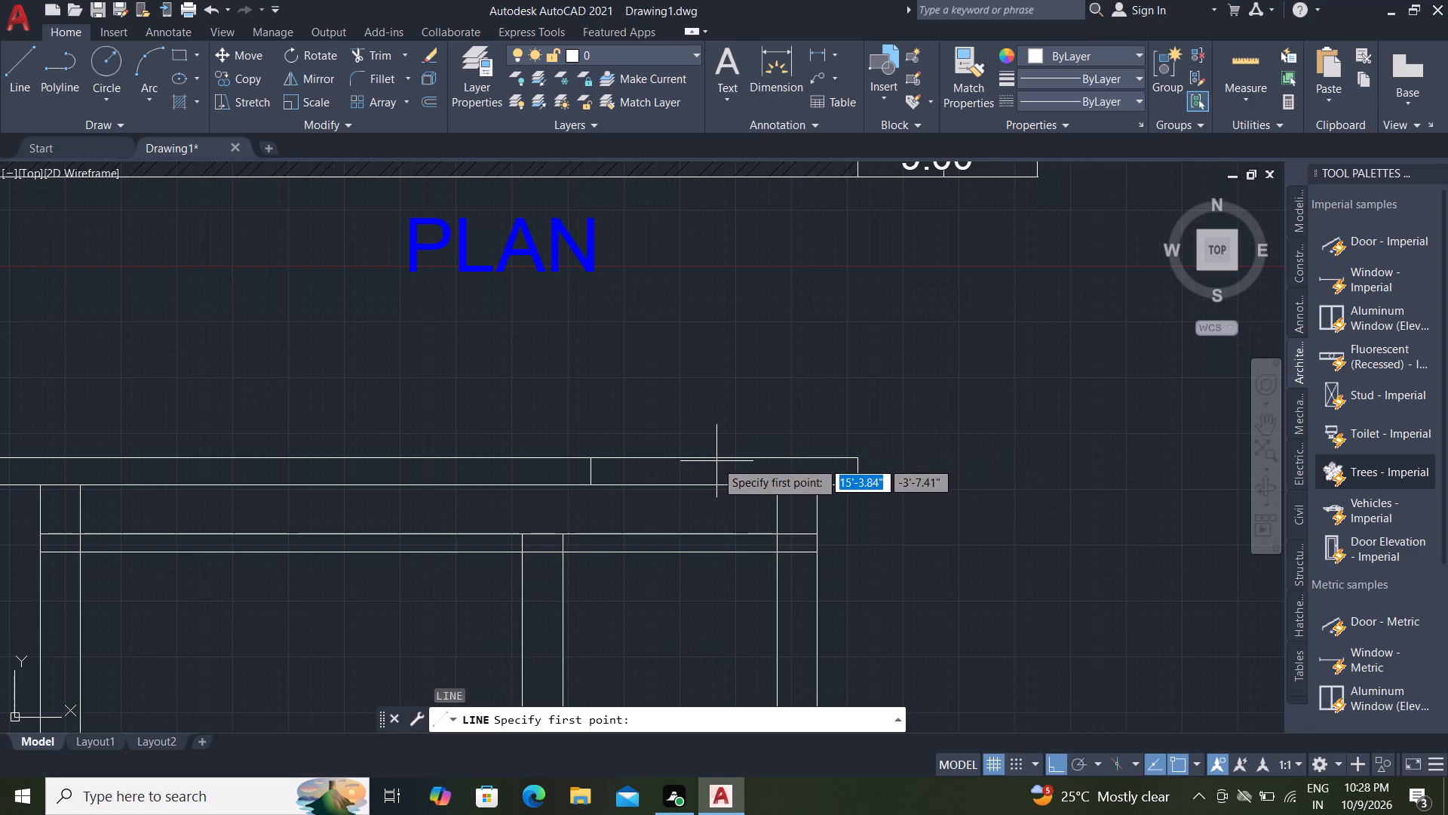
click(722, 457)
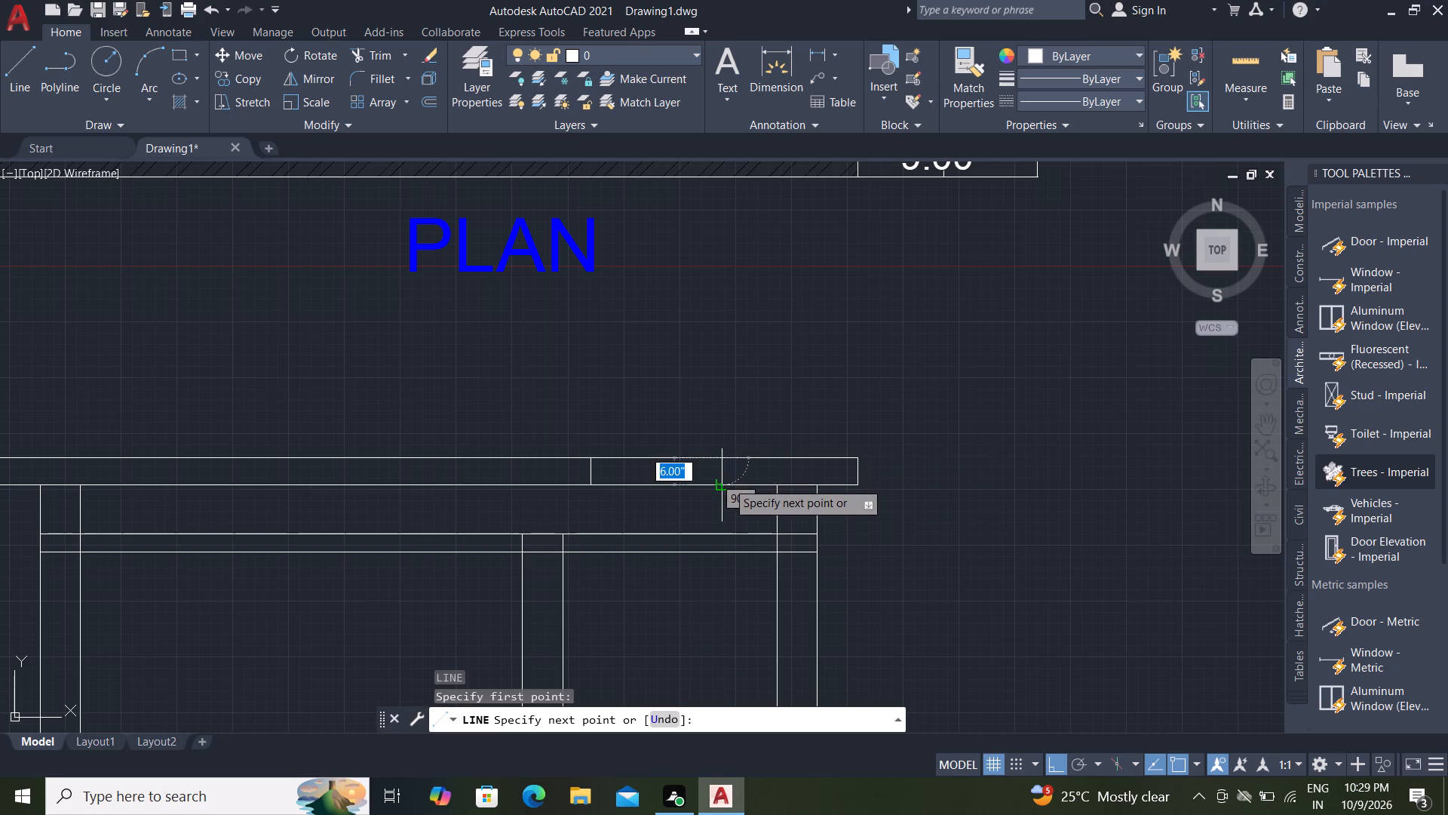
click(725, 481)
key(Escape)
Draw a 6" vertical joint line across the top slab near its mid-length, left of the partition wall.
middle_drag(579, 466, 643, 443)
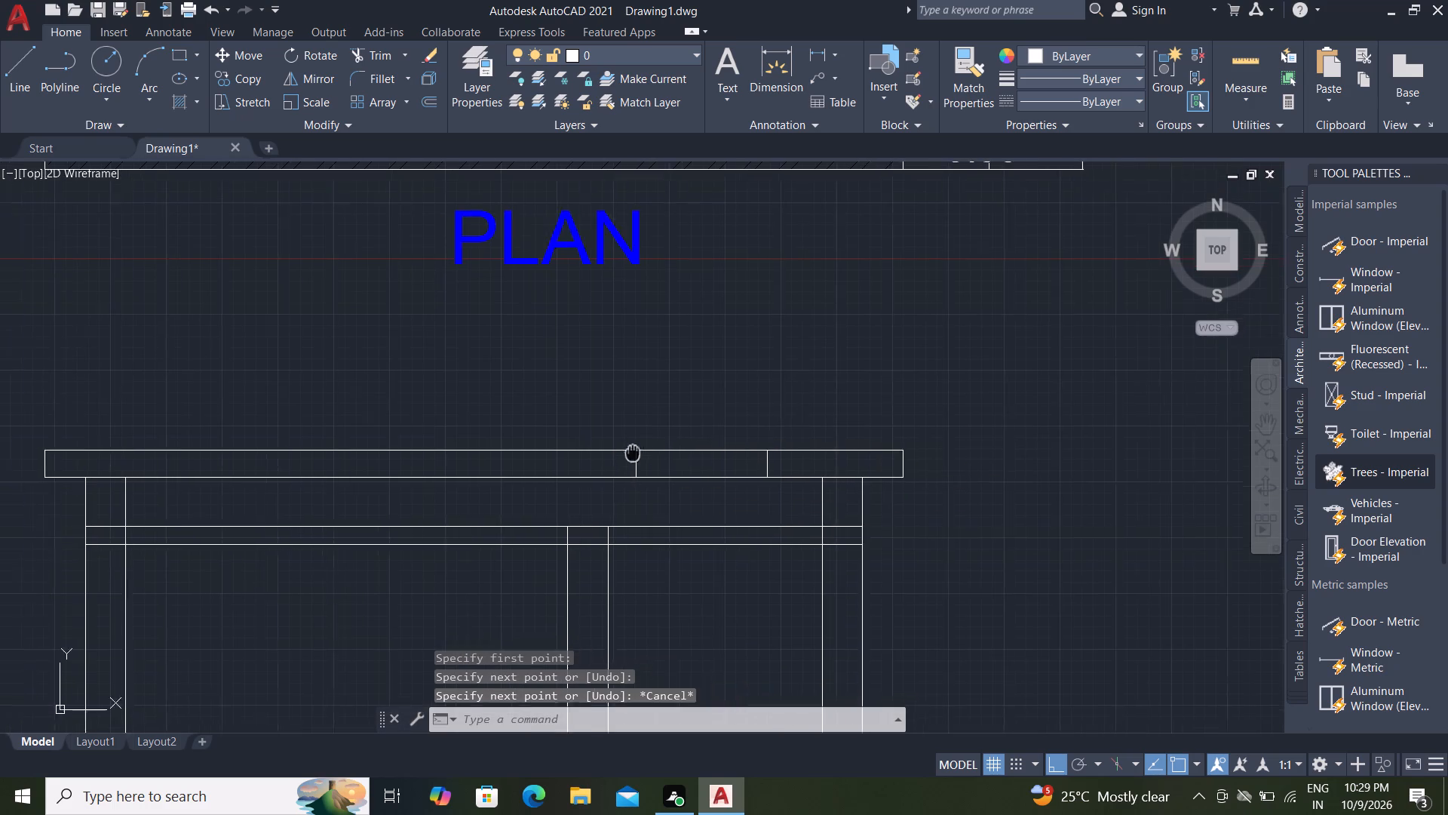
middle_drag(643, 443, 648, 439)
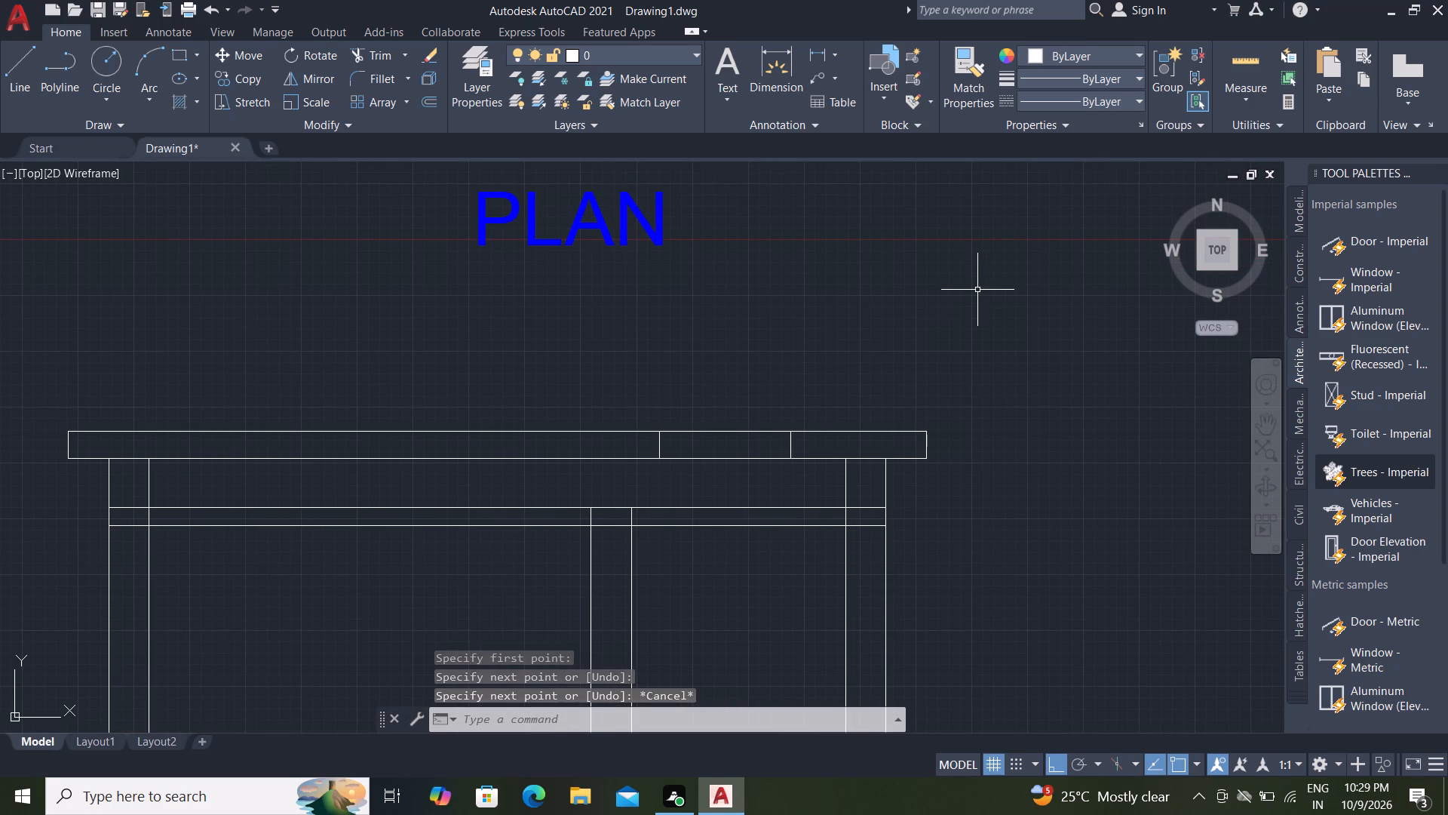
text(L)
key(space)
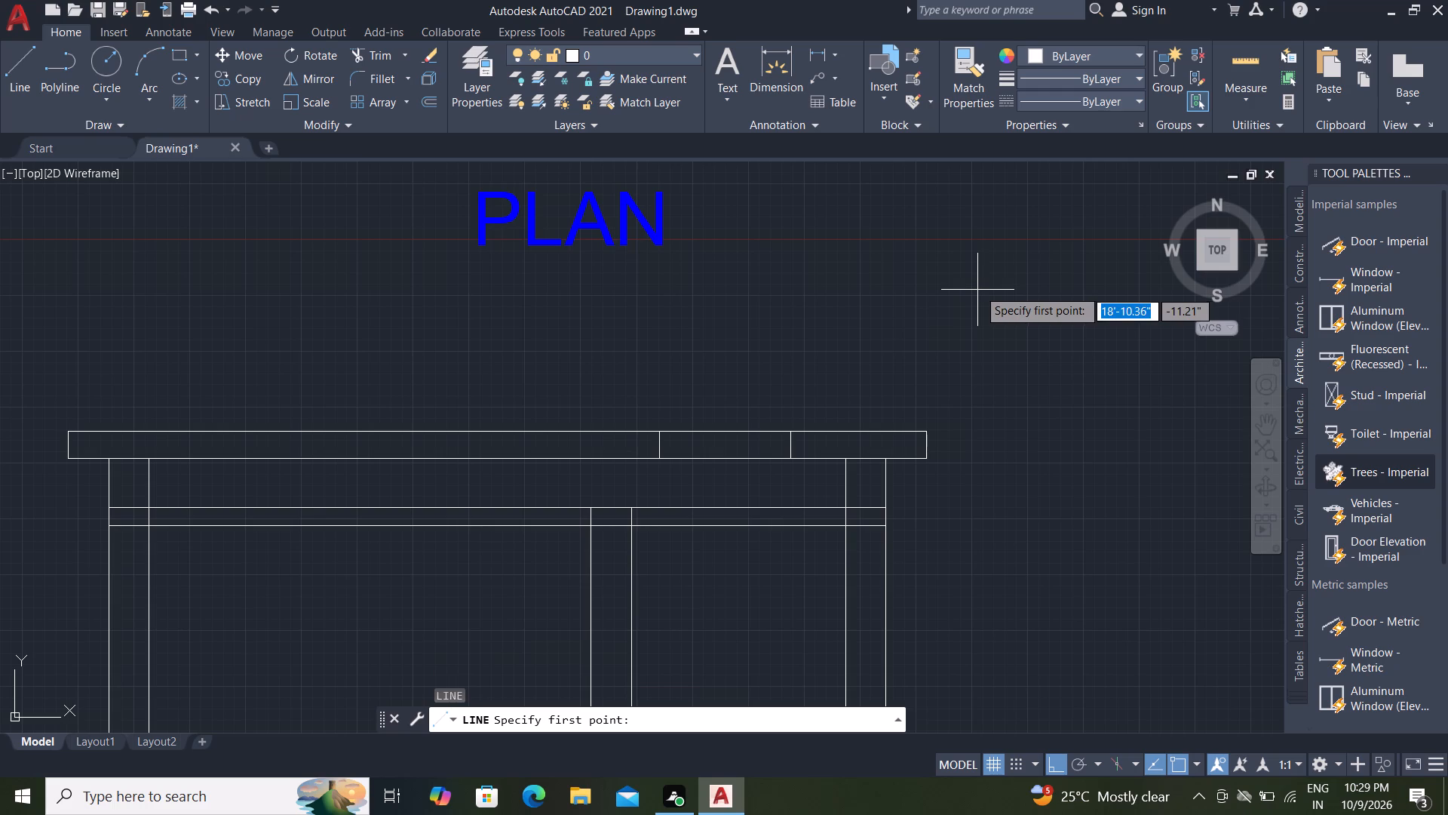
click(512, 432)
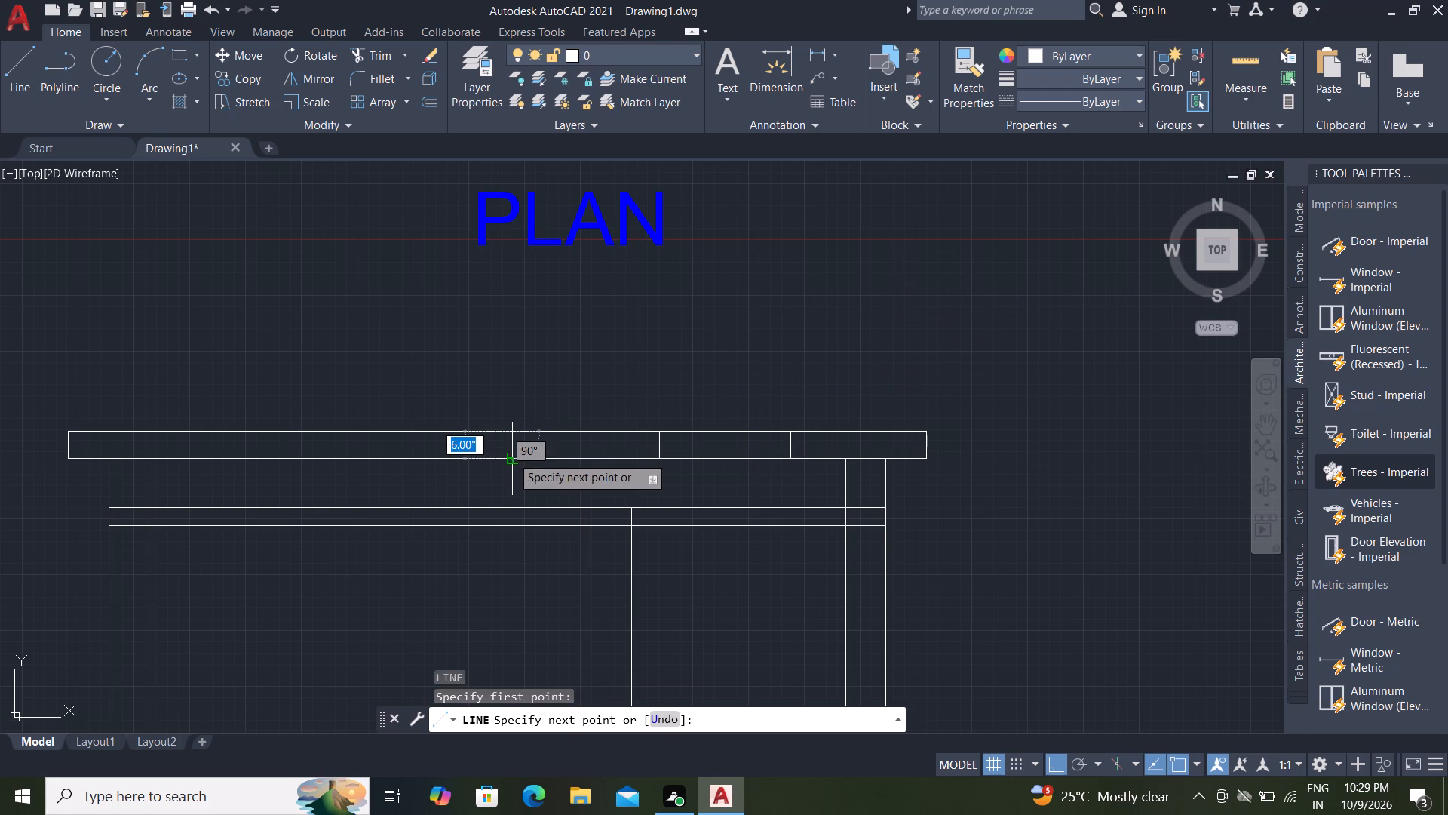
click(511, 456)
key(Escape)
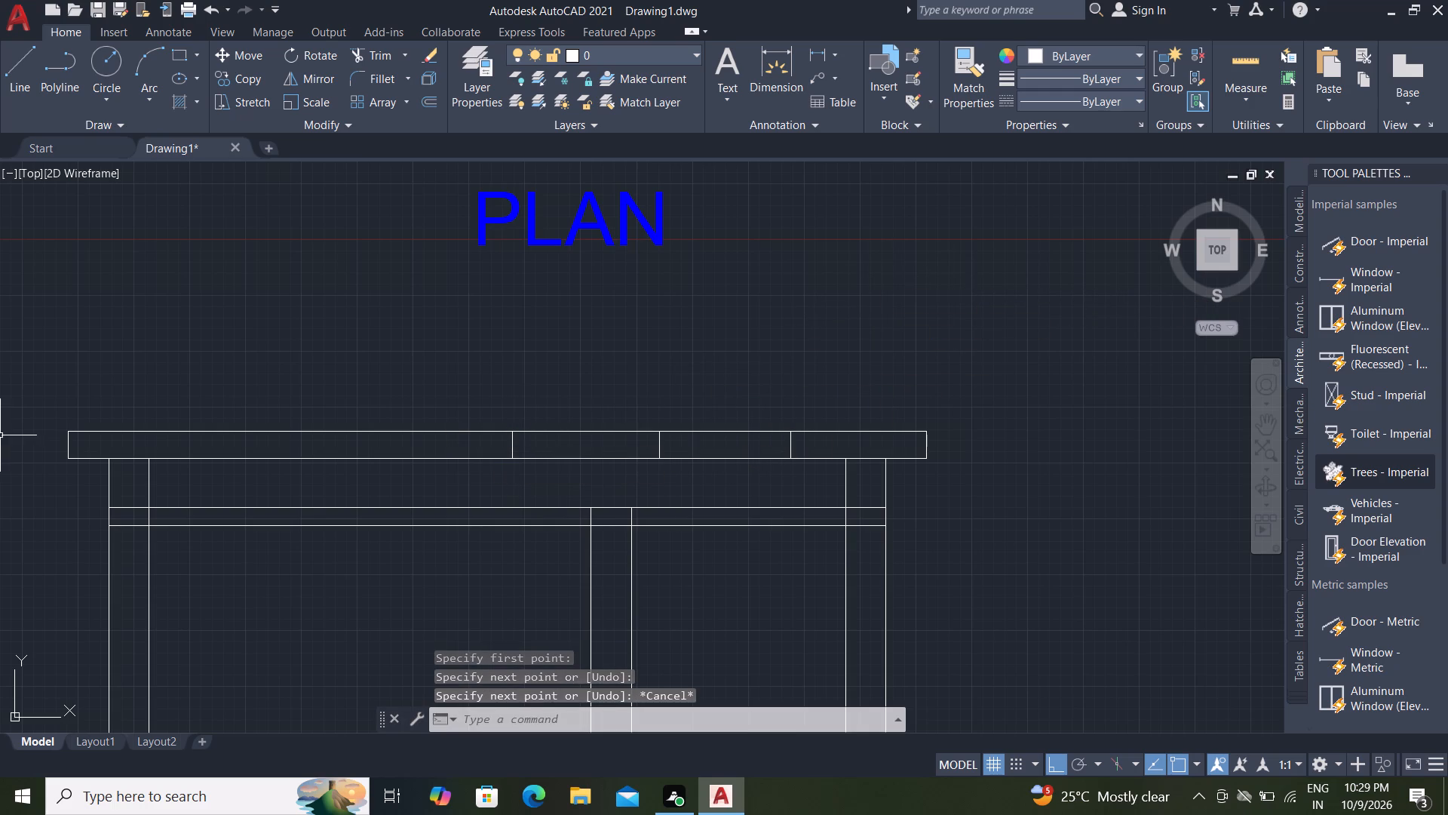
Draw a vertical joint line from the top slab's underside to its top edge, just right of the left wall's inner face.
middle_drag(128, 444, 168, 447)
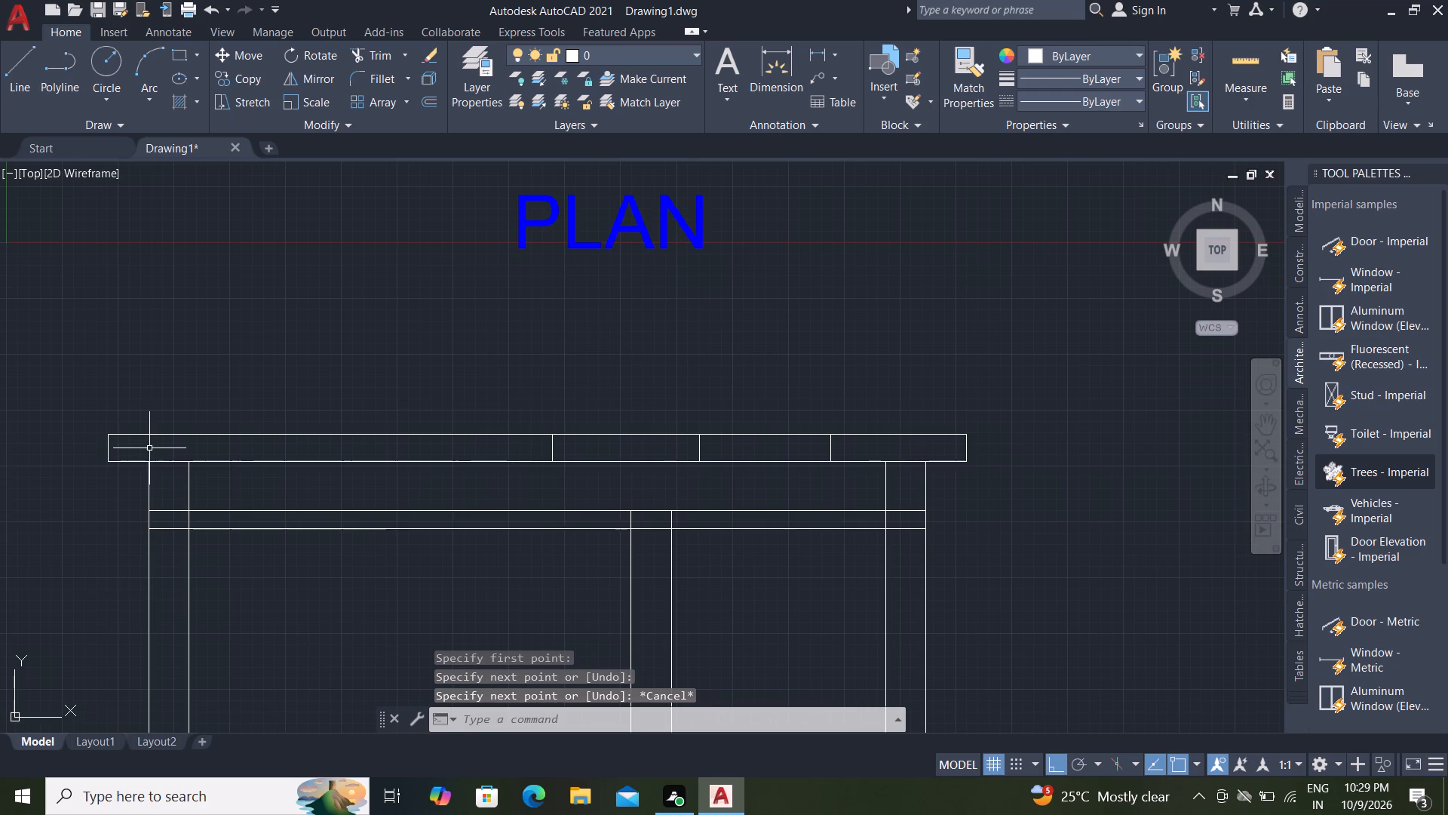
key(space)
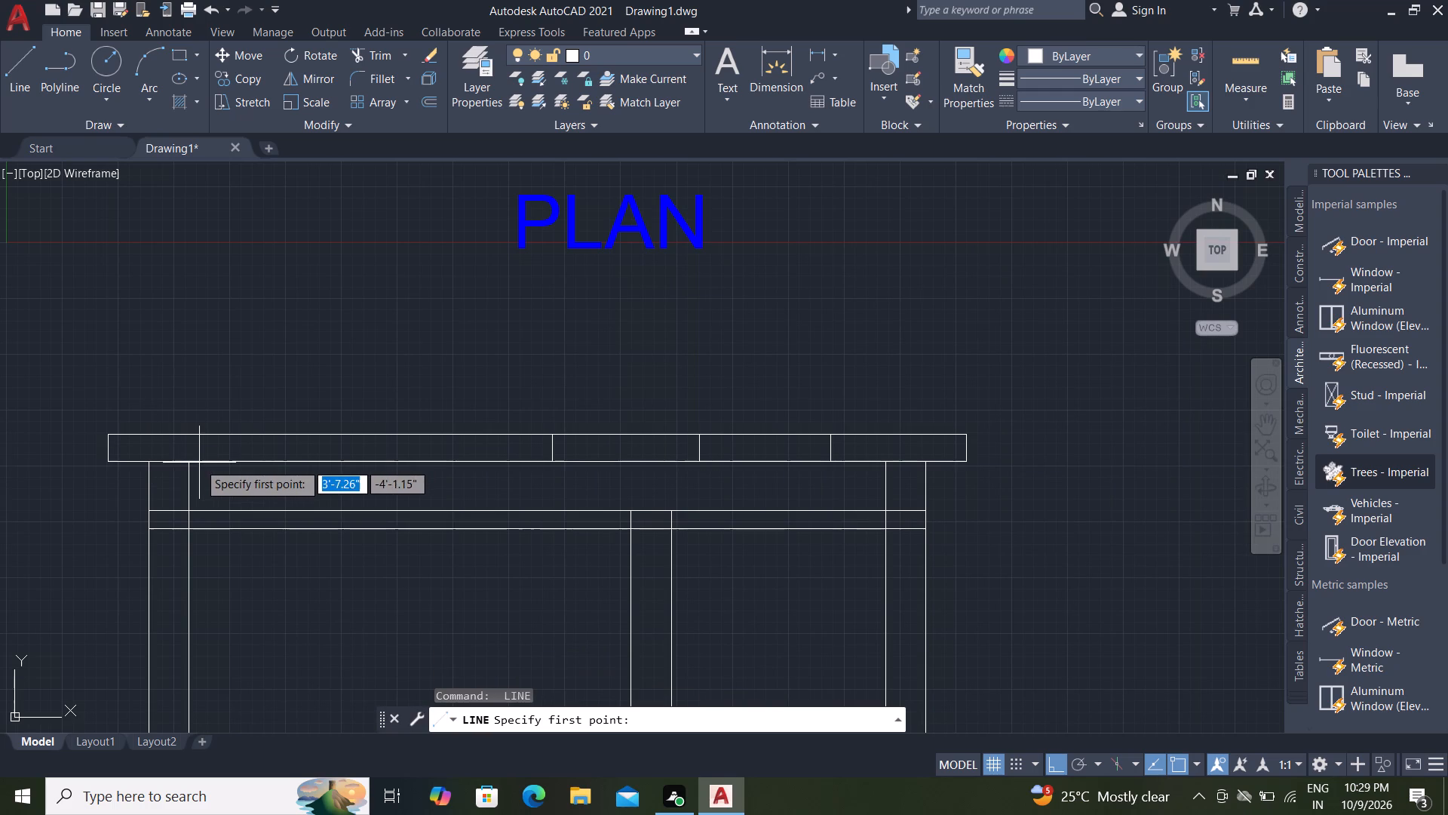
click(200, 463)
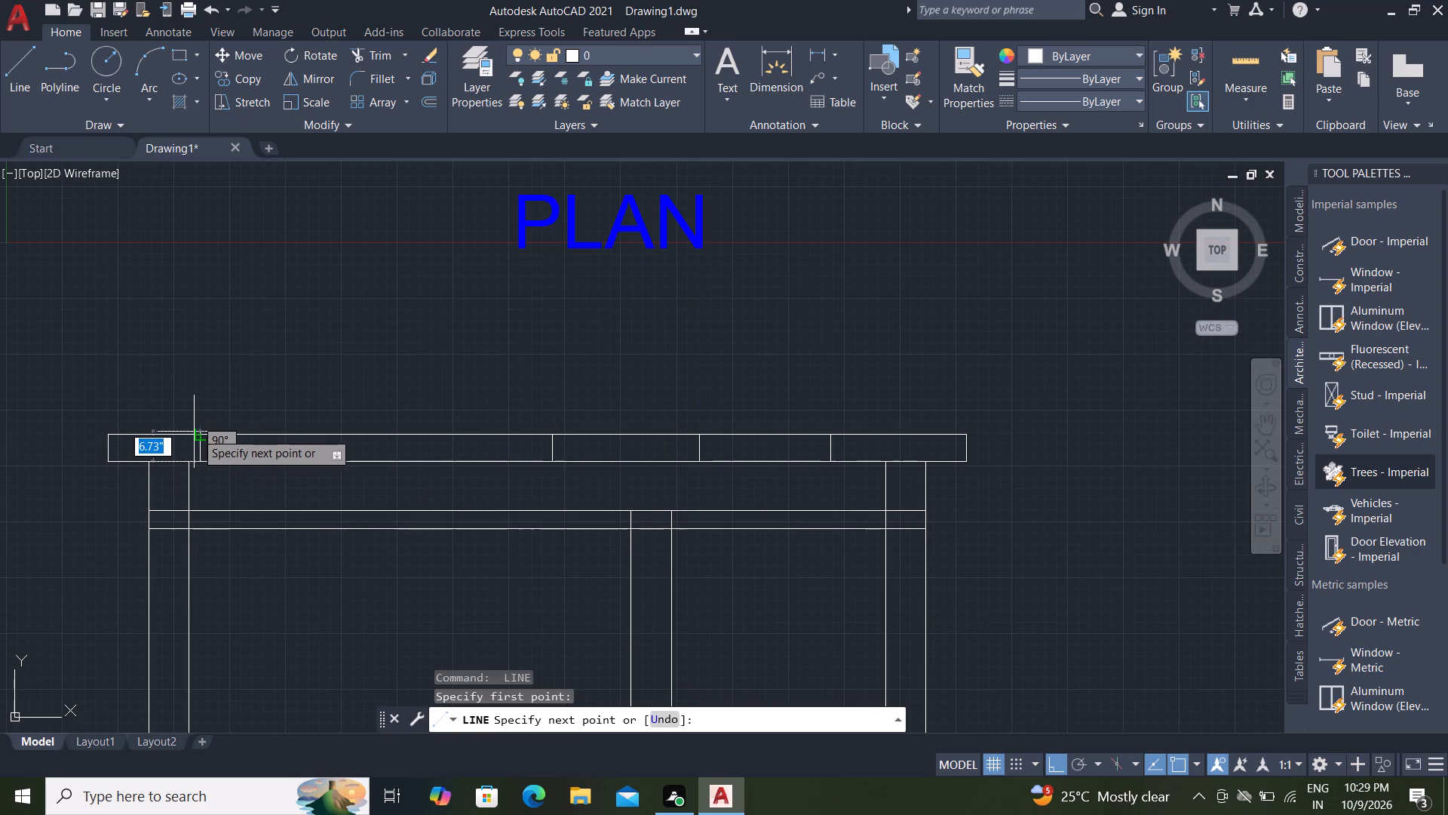
click(197, 429)
key(Escape)
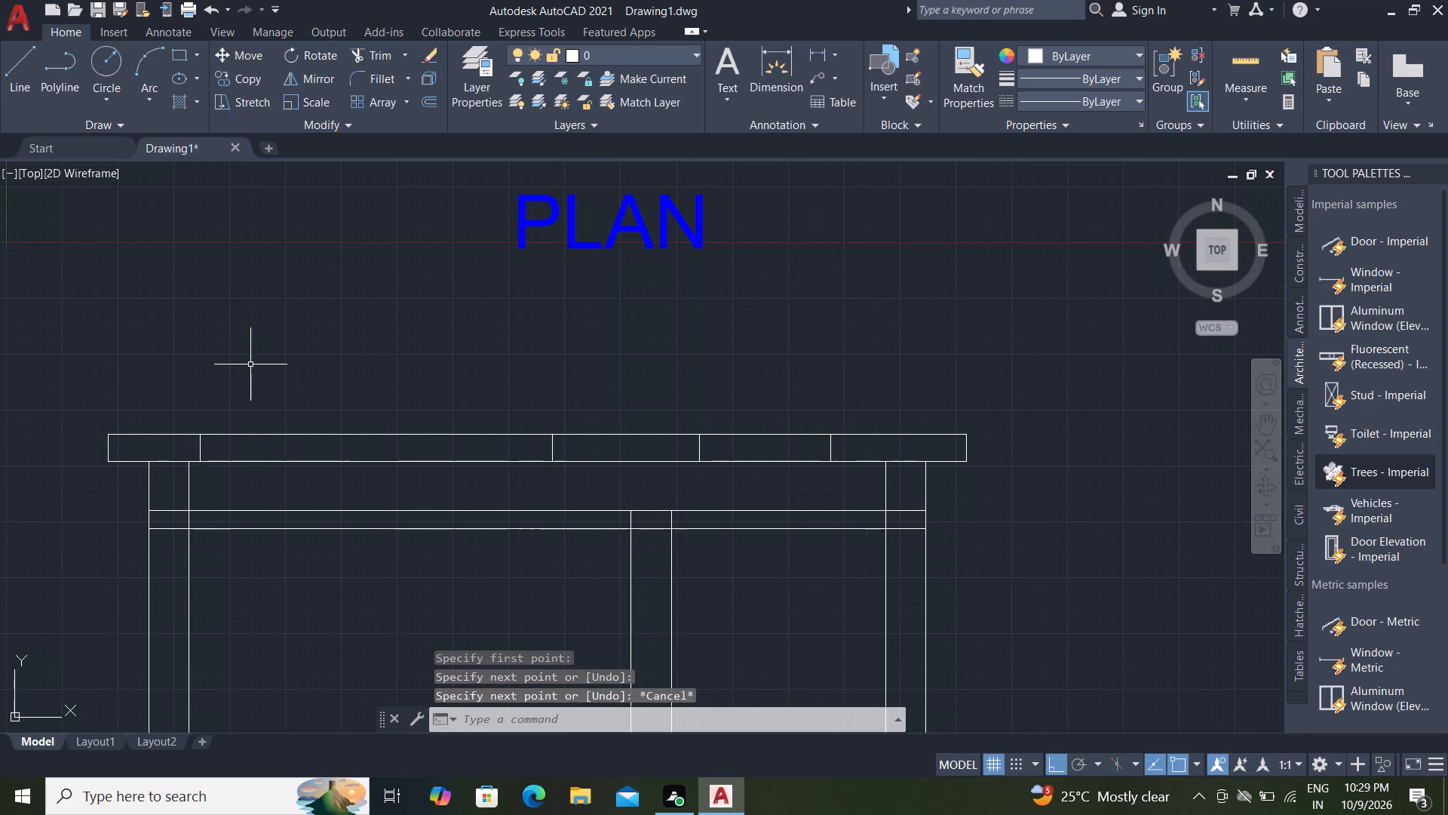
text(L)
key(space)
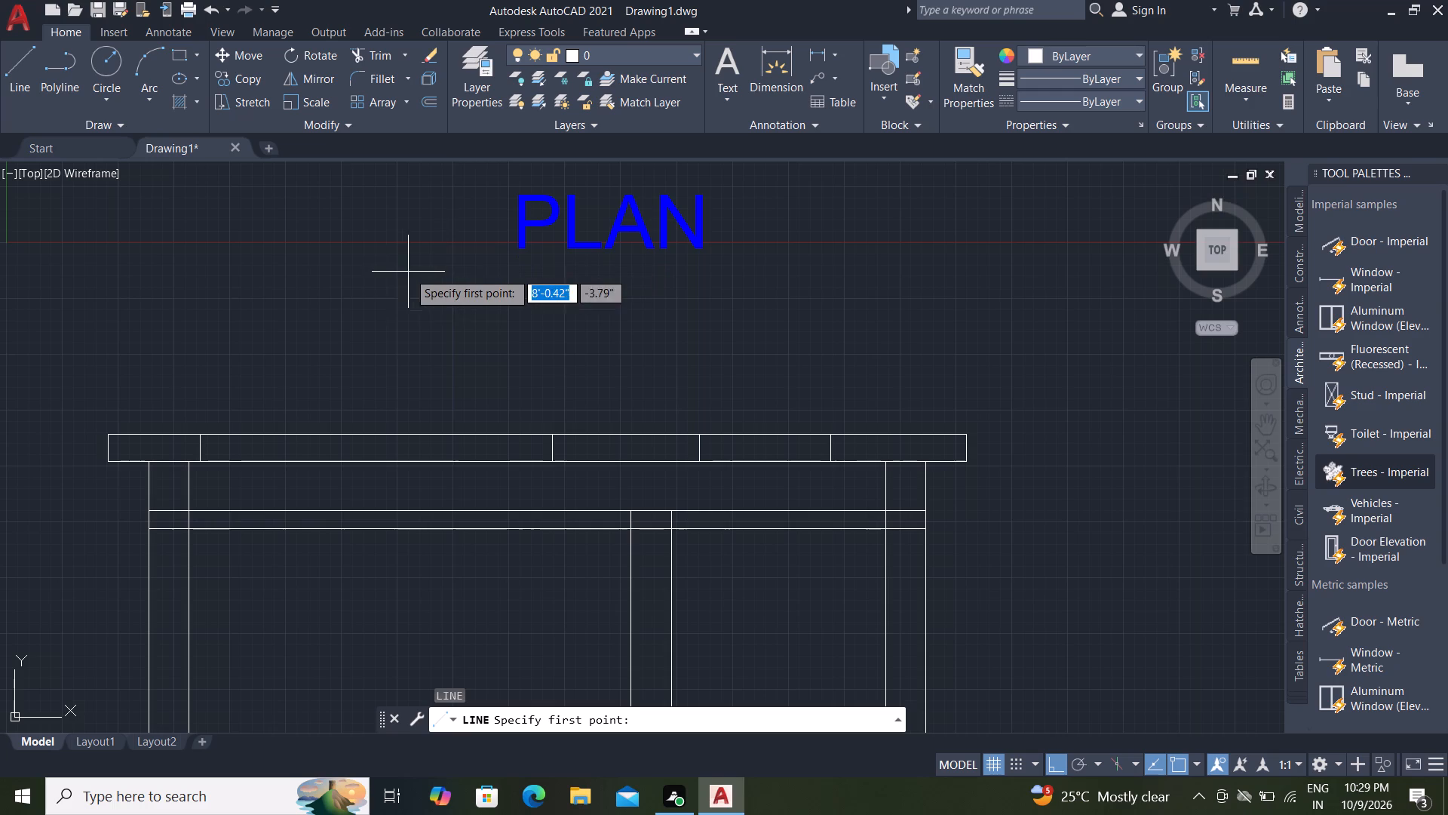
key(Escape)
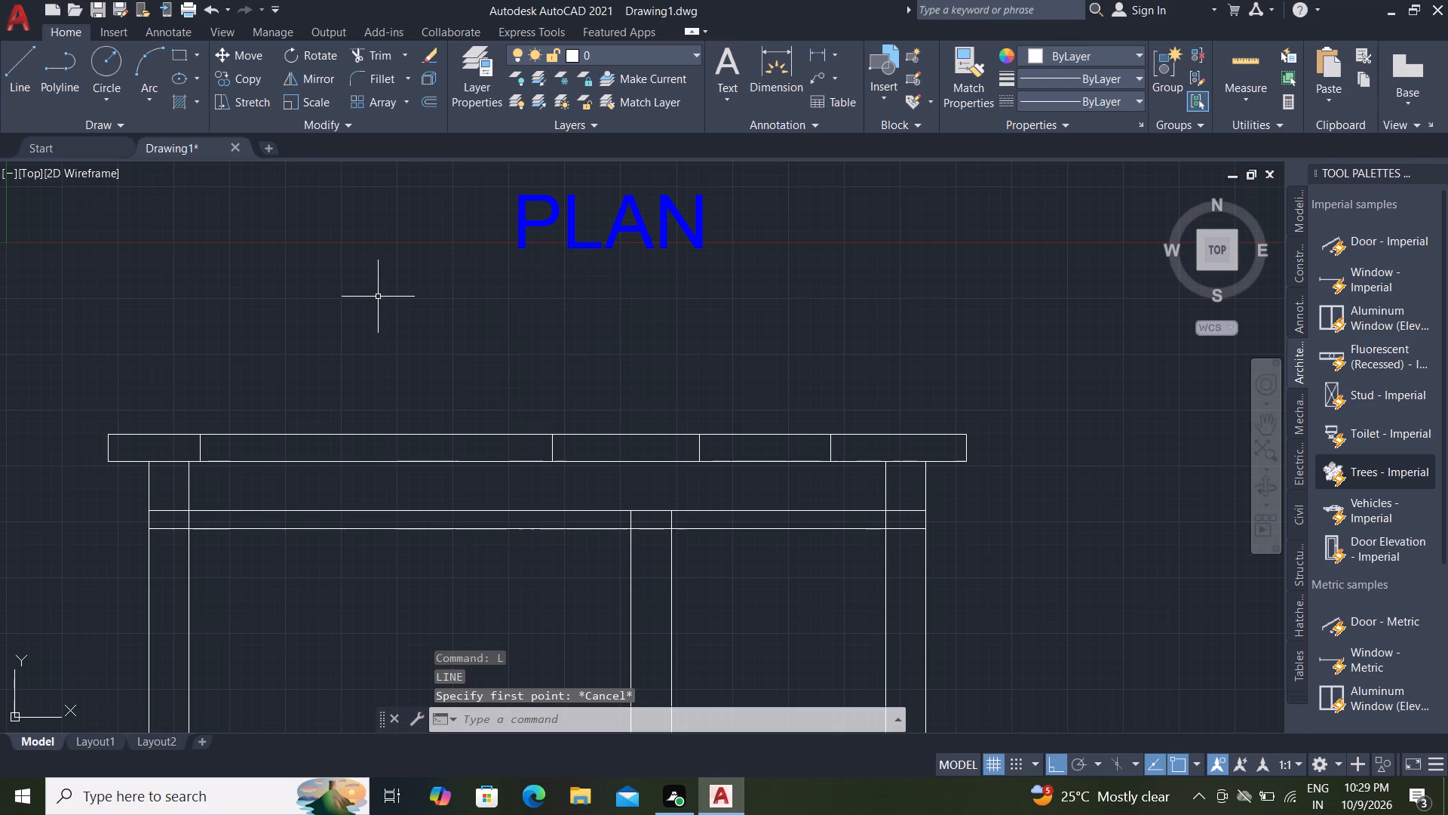
Offset the slab's leftmost joint line 3" to the right.
text(O 3")
key(Return)
right_drag(378, 302, 404, 303)
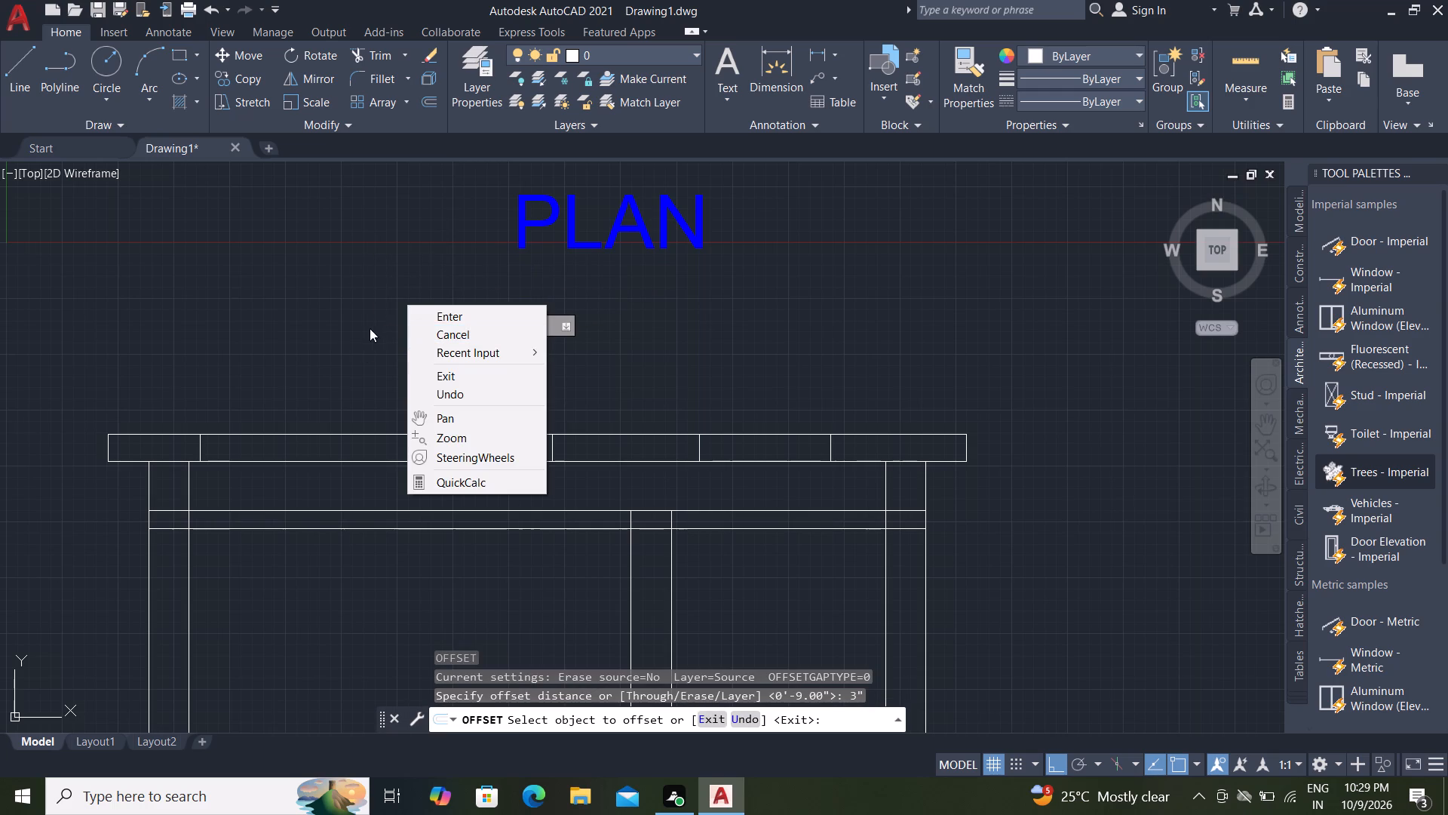
key(Escape)
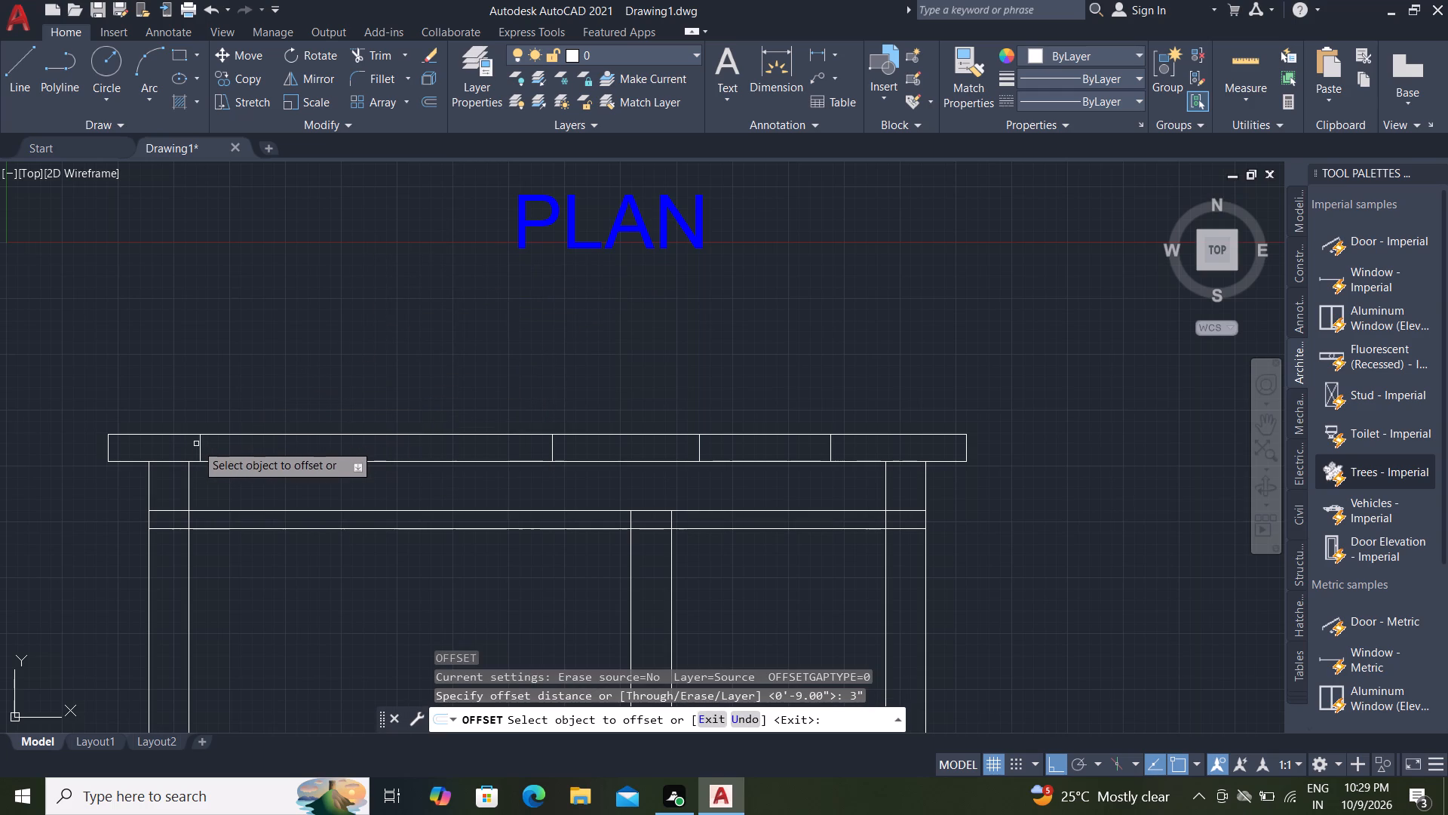
click(200, 445)
click(225, 452)
key(Escape)
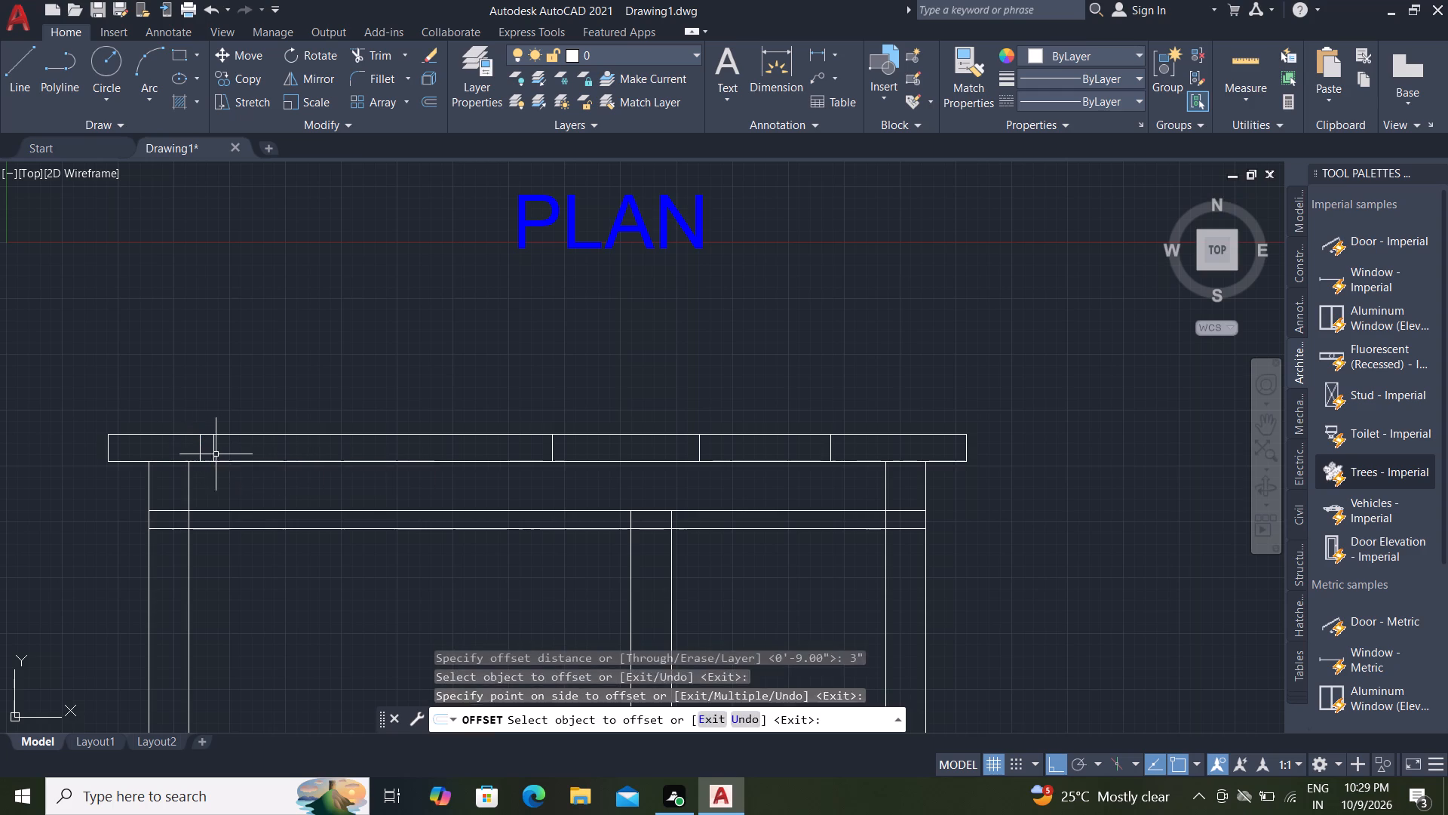
Draw a 6" vertical joint line across the top slab, about midway between the left joint pair and the mid-length joint.
text(L)
key(space)
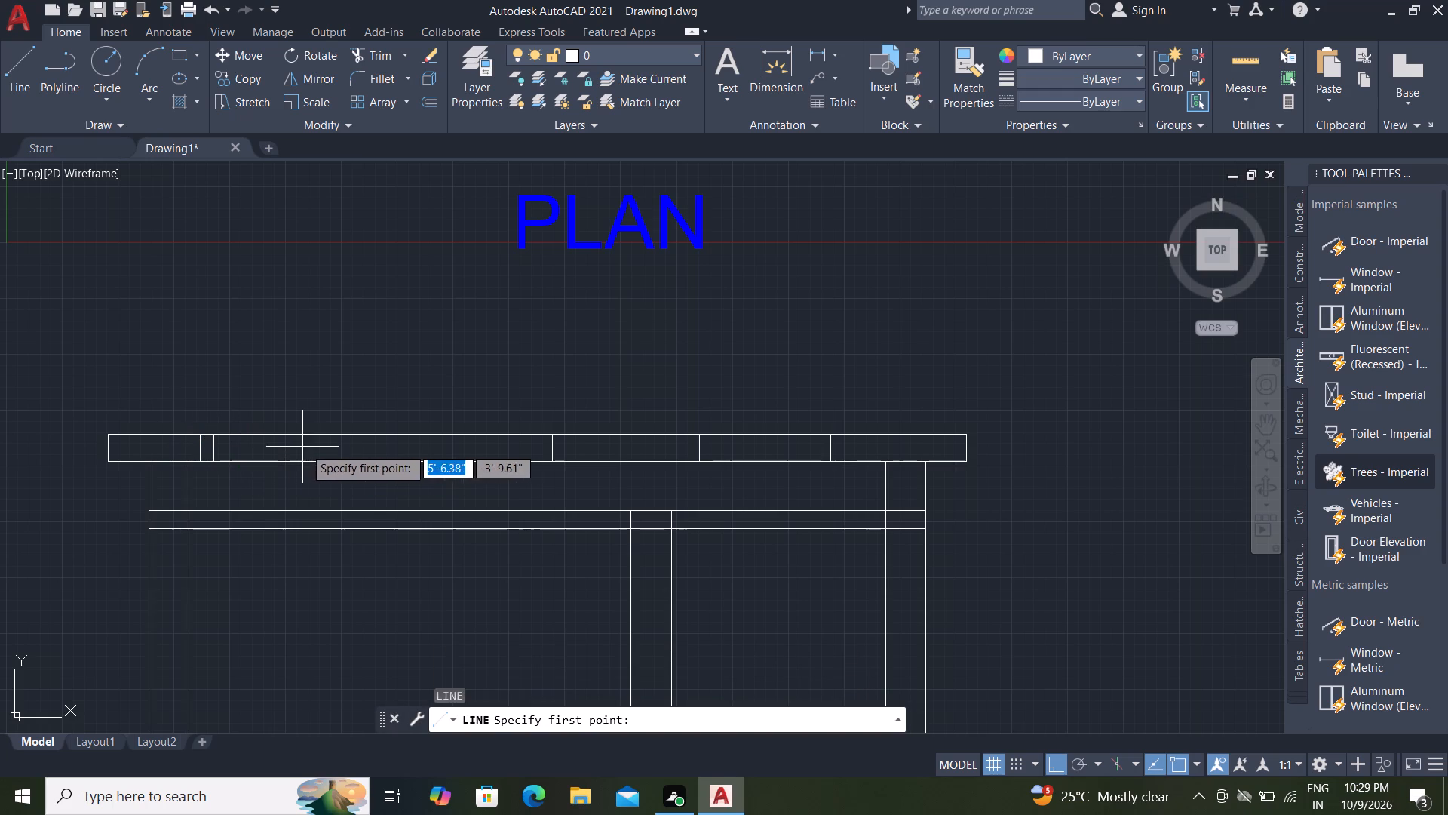
click(377, 435)
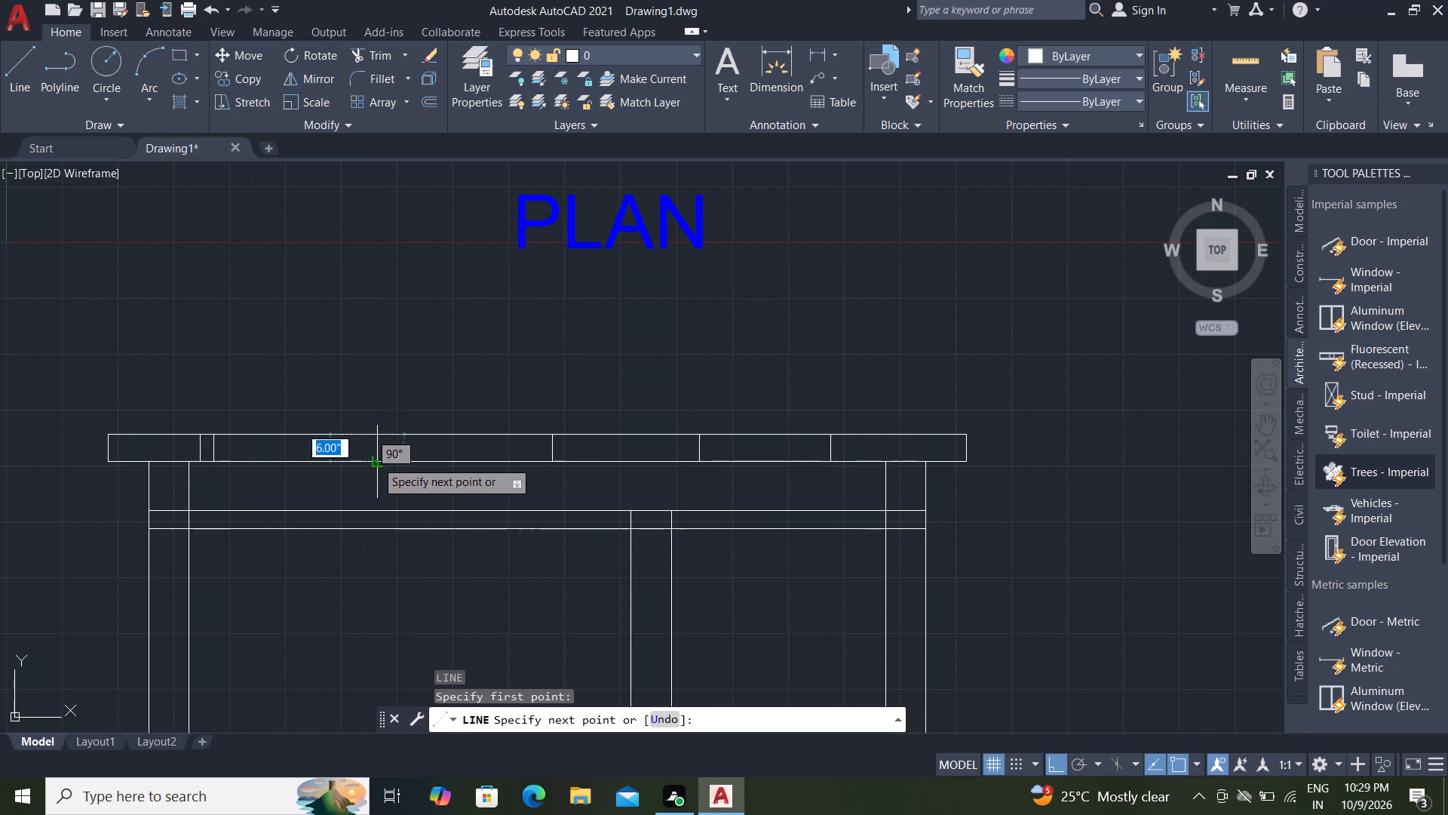
drag(376, 460, 353, 461)
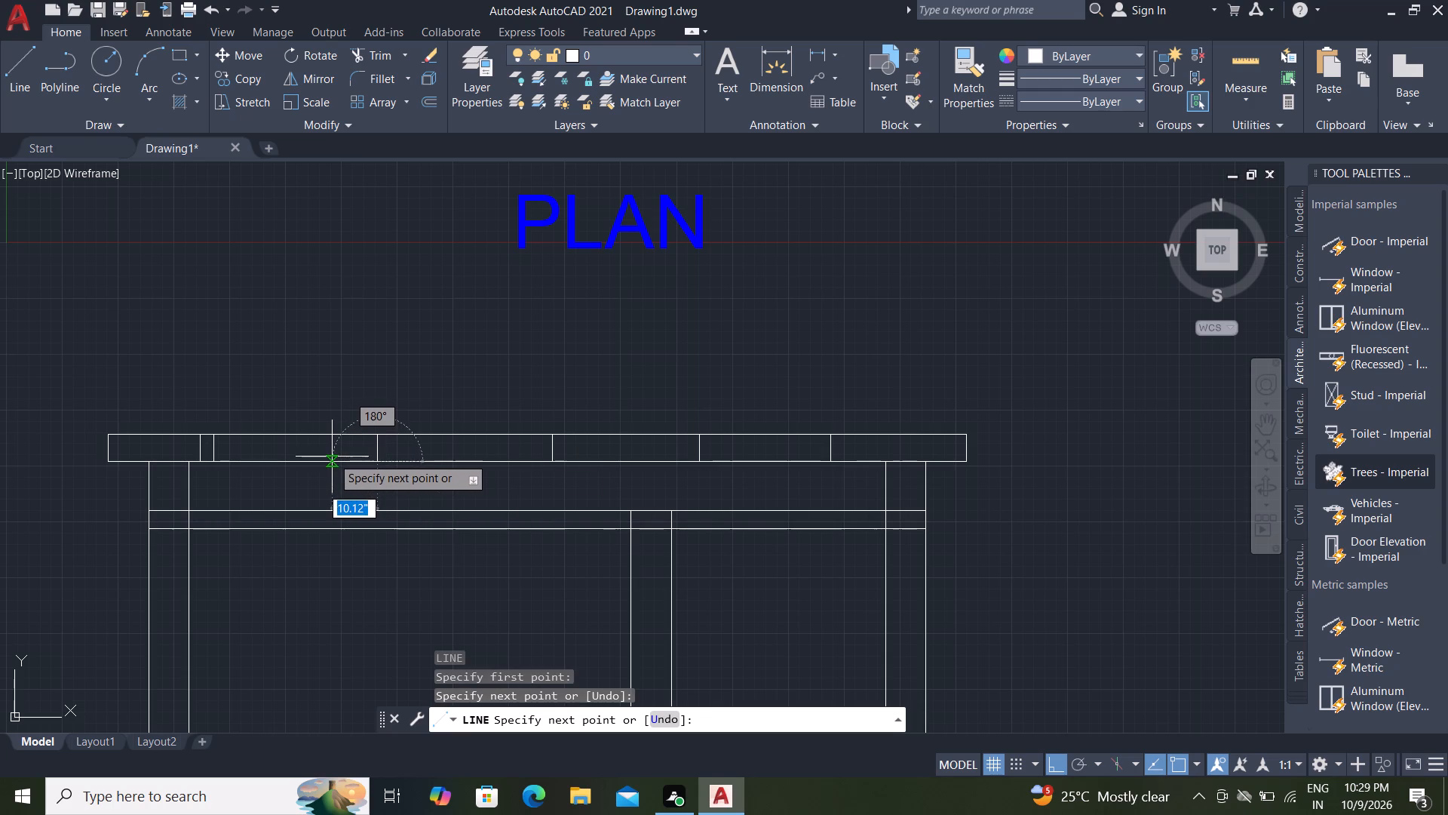
key(Escape)
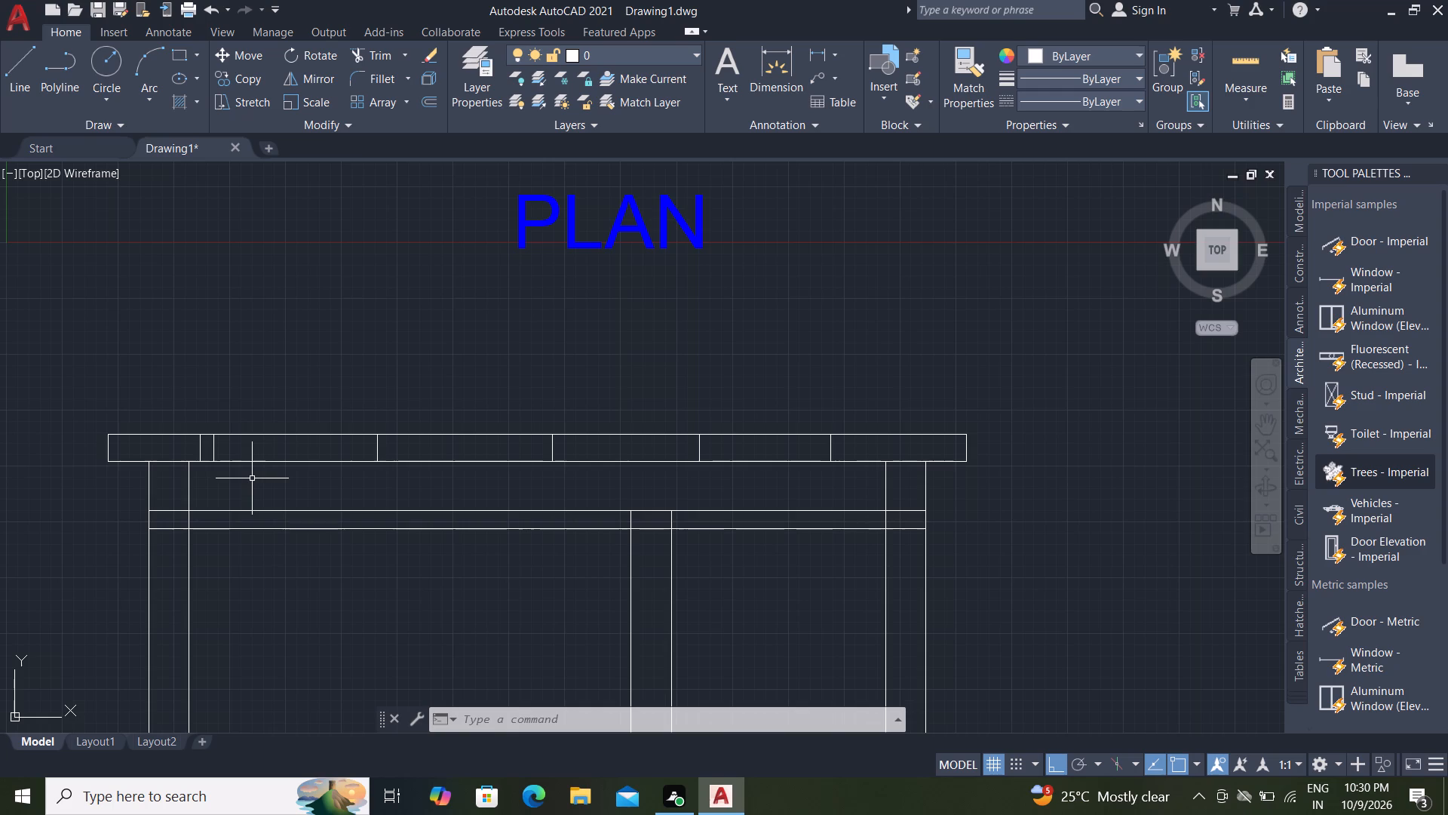
Offset the top slab's upper edge 1" upward twice to form two parallel lines above the slab.
middle_drag(252, 478, 275, 490)
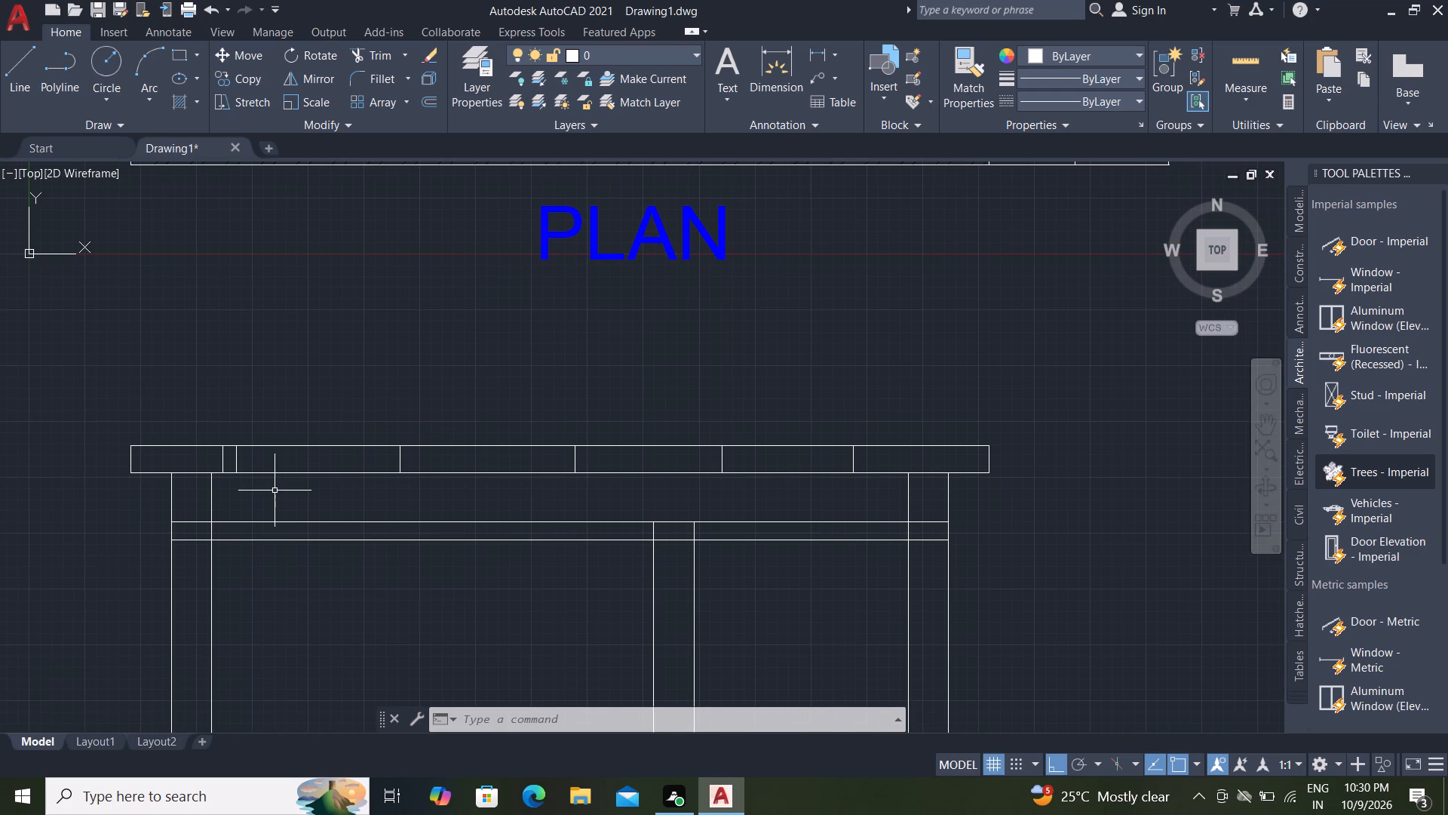
text(O 1)
key(shift+quotedbl)
key(Return)
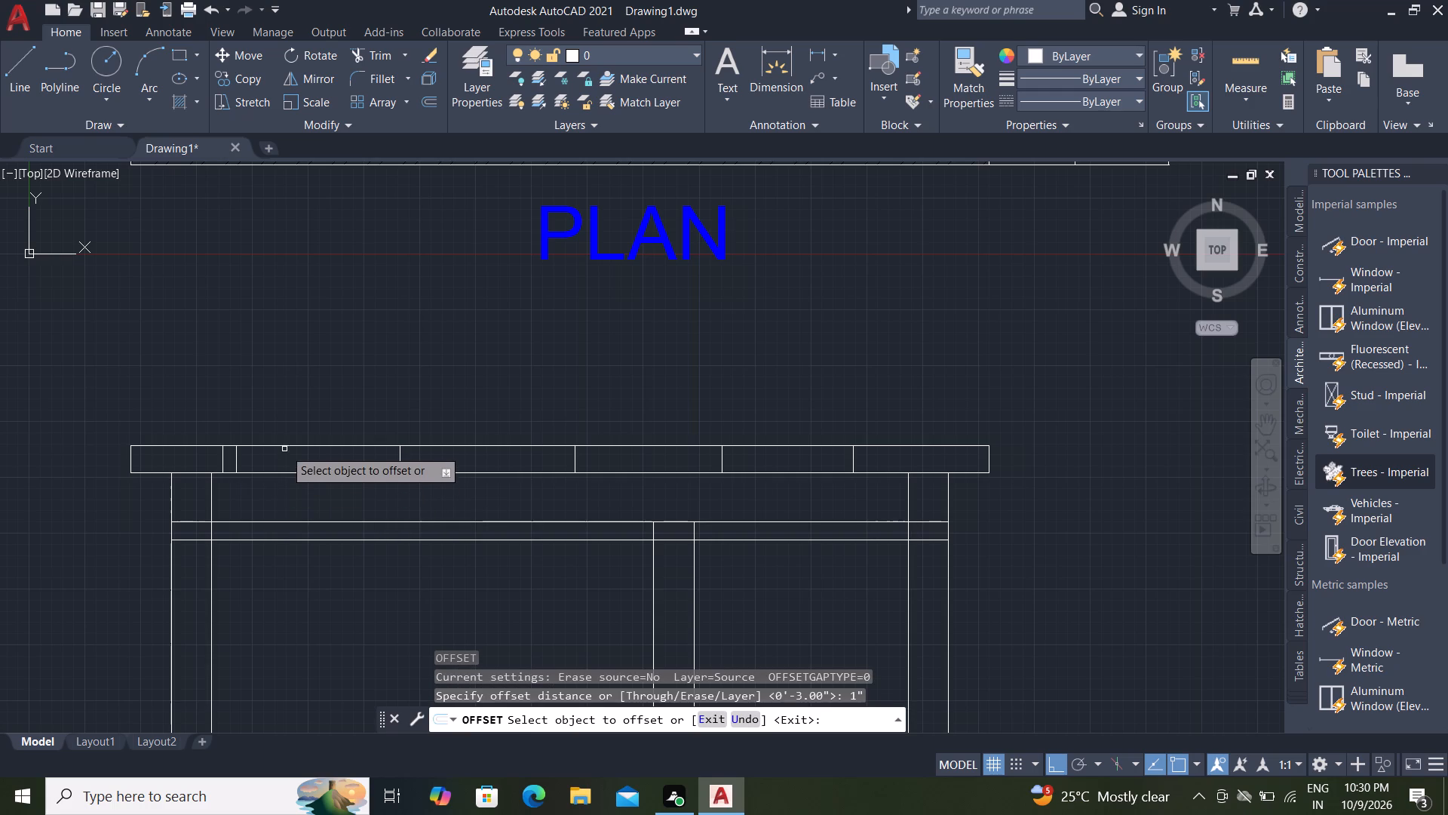
click(288, 444)
click(298, 399)
scroll(325, 424, up, 4)
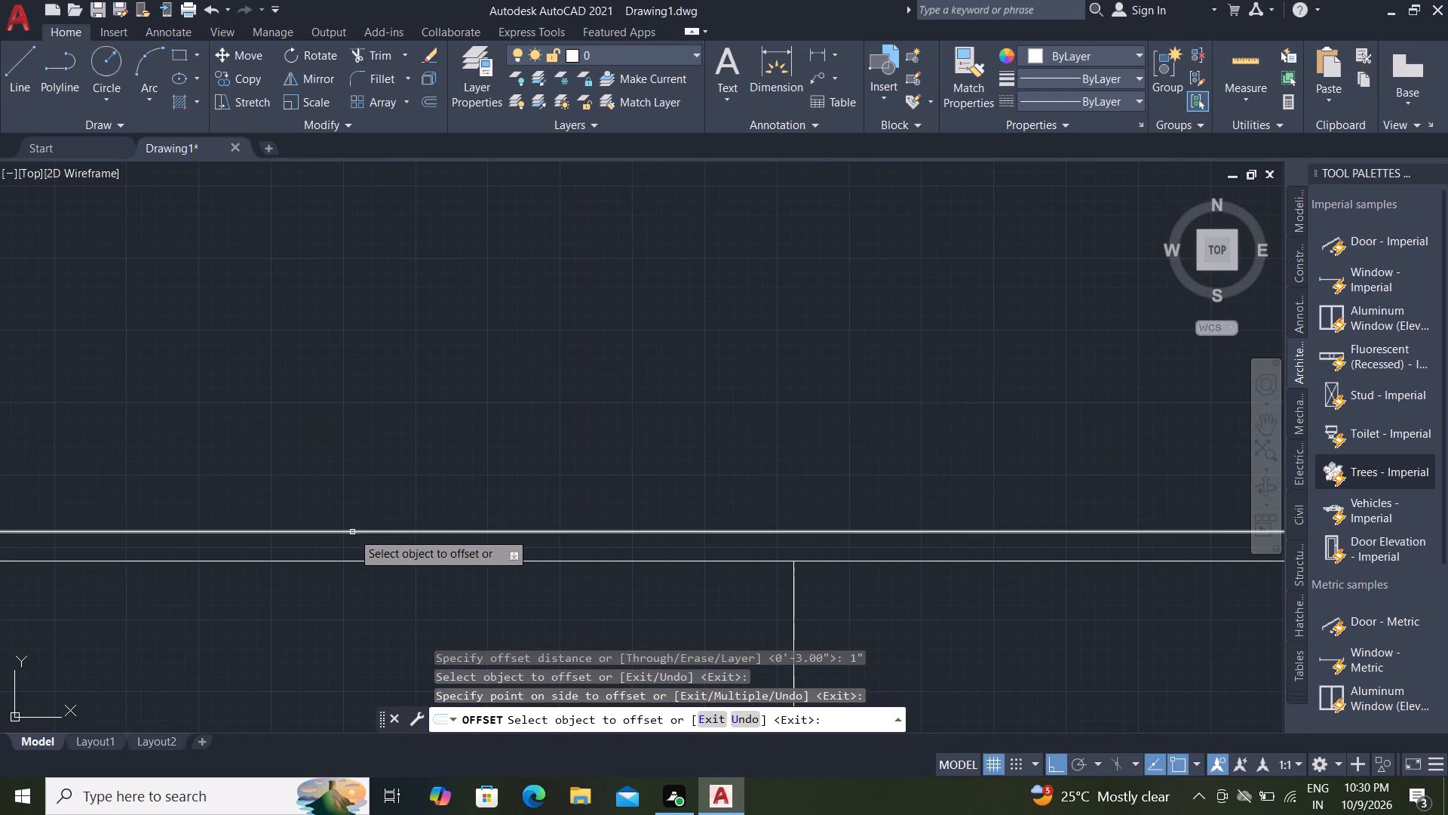
click(352, 532)
click(320, 392)
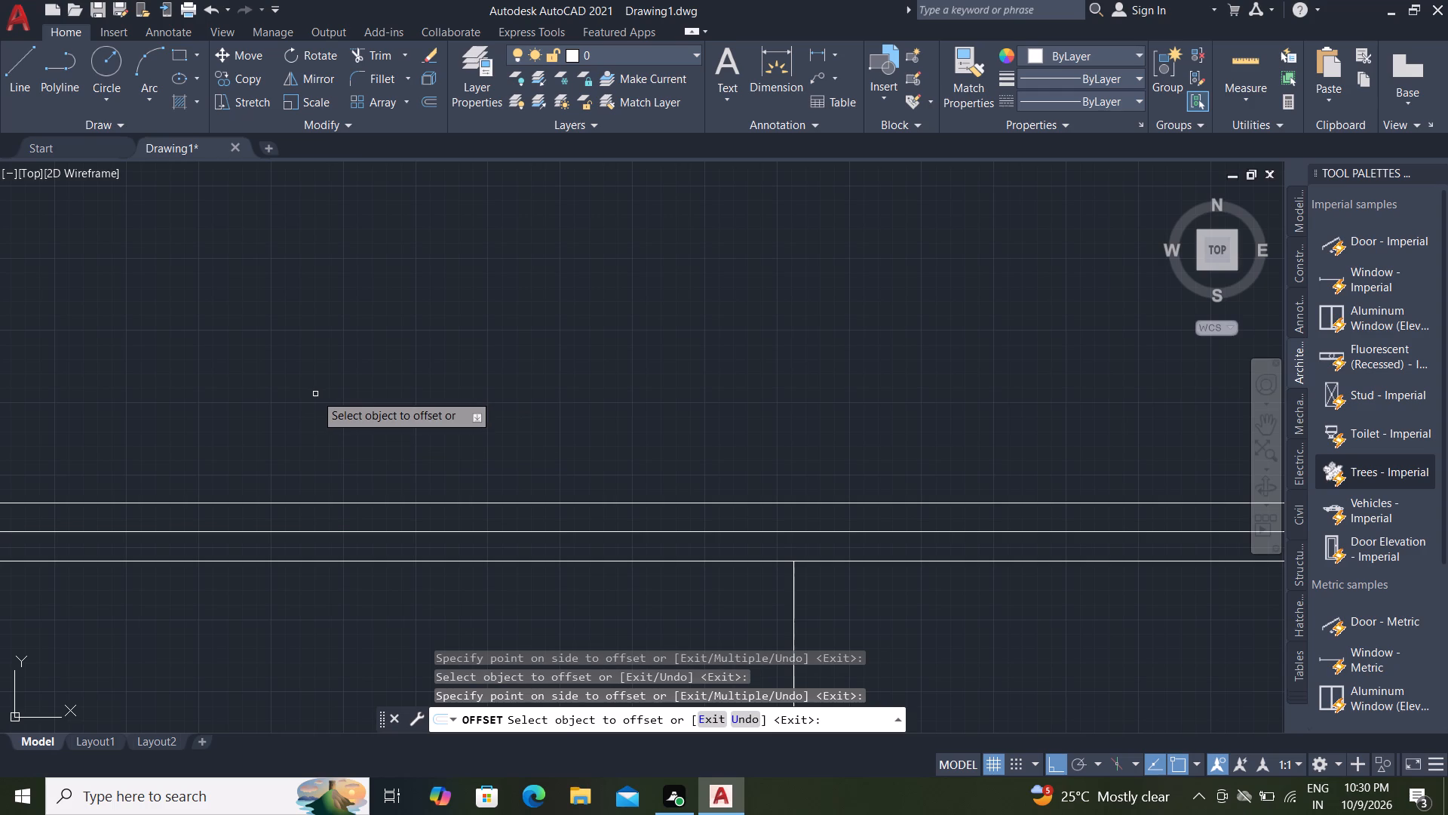
scroll(315, 347, down, 2)
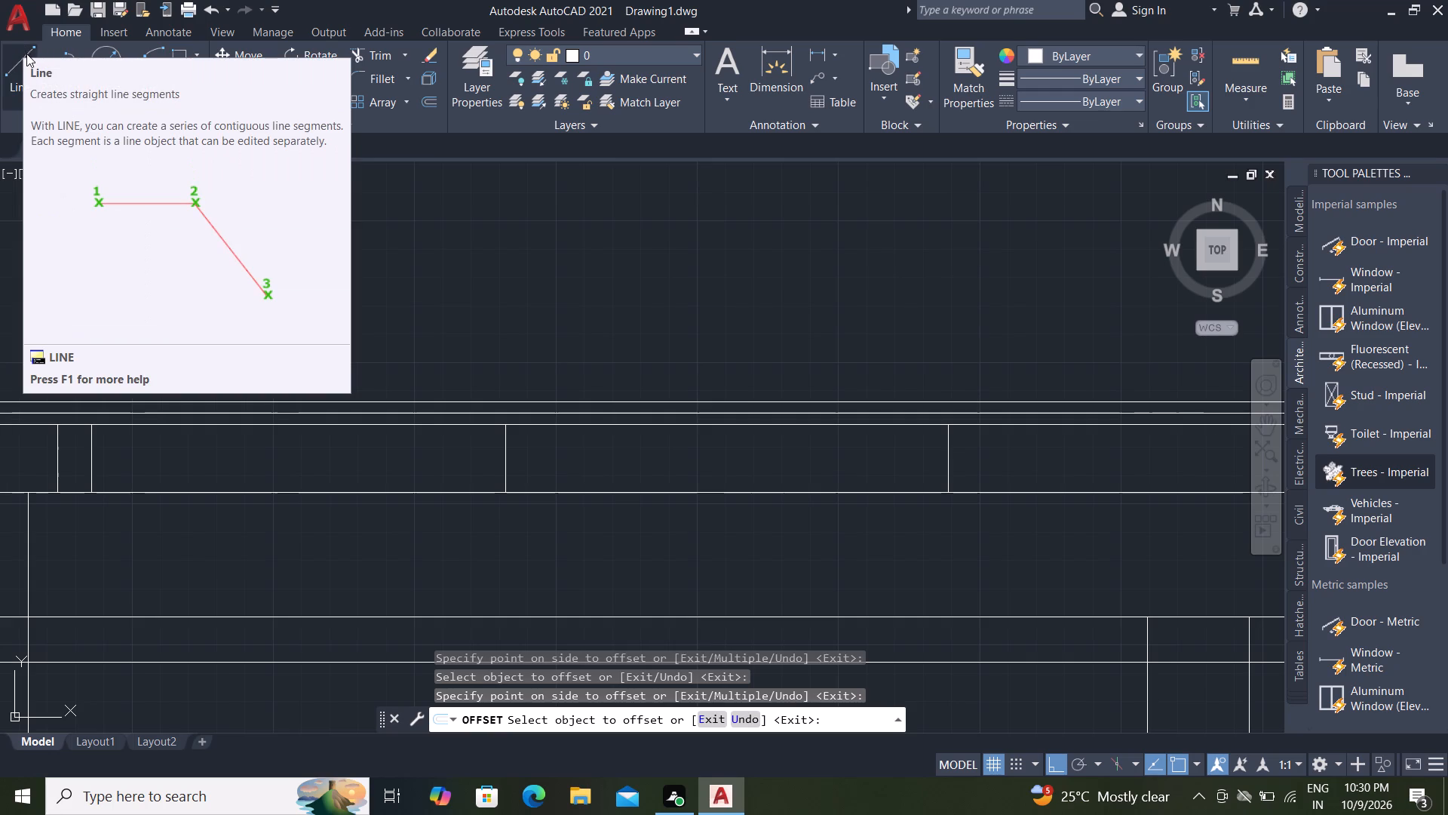
Draw a line from the top slab's upper-left corner, about 2" left and about 2" up, beside the layer lines.
click(26, 50)
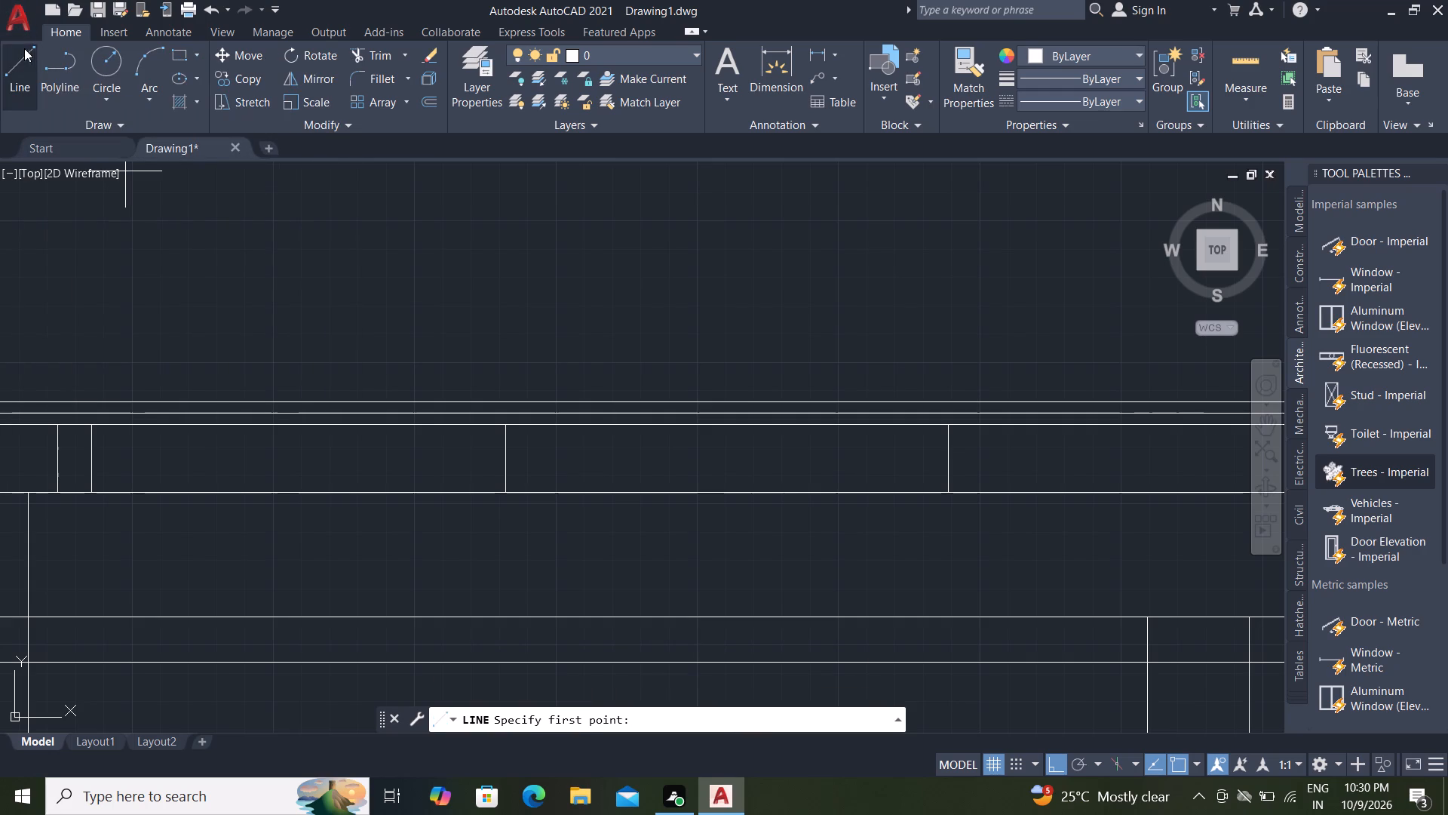
scroll(485, 380, down, 1)
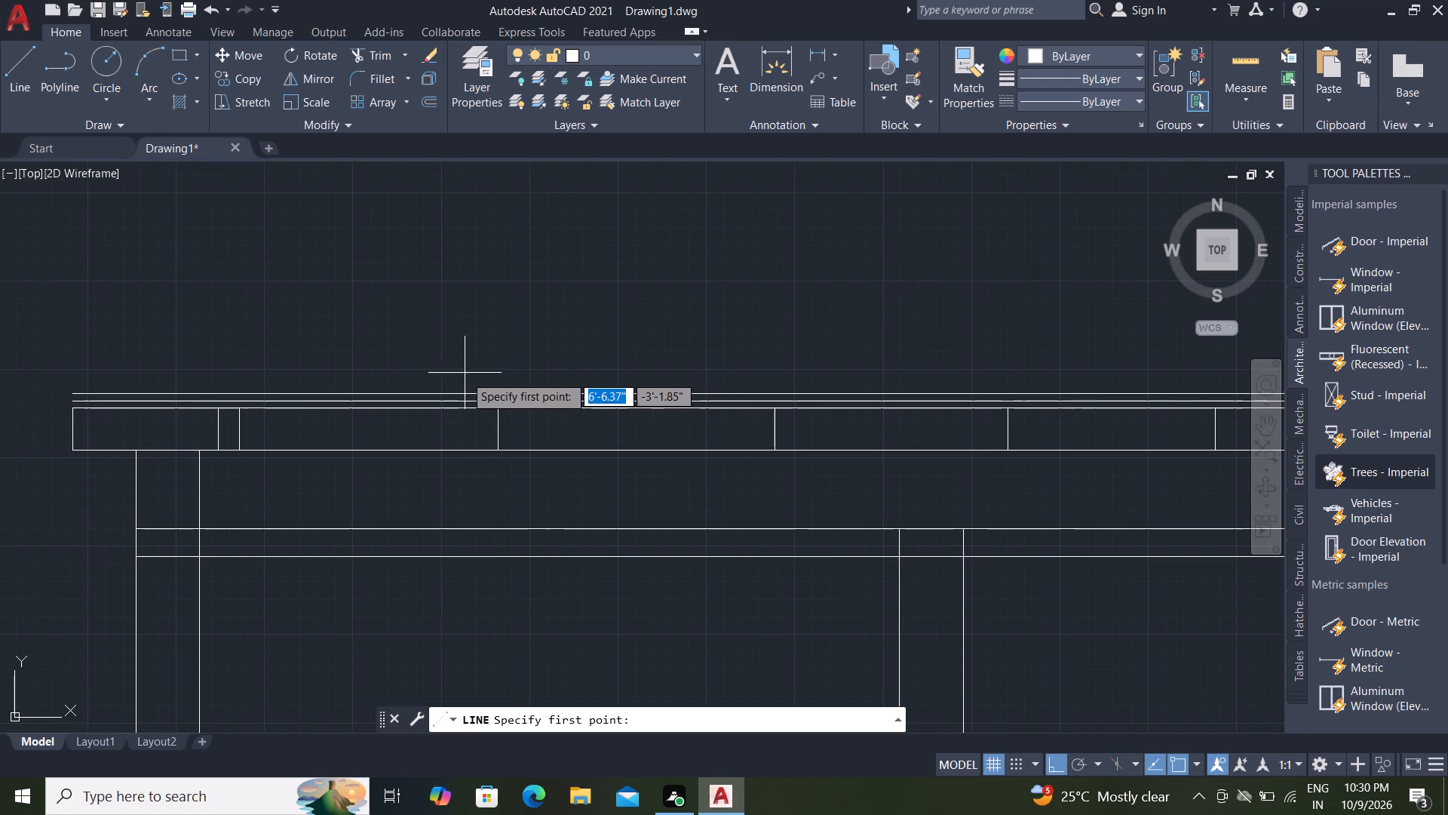
middle_drag(436, 368, 510, 344)
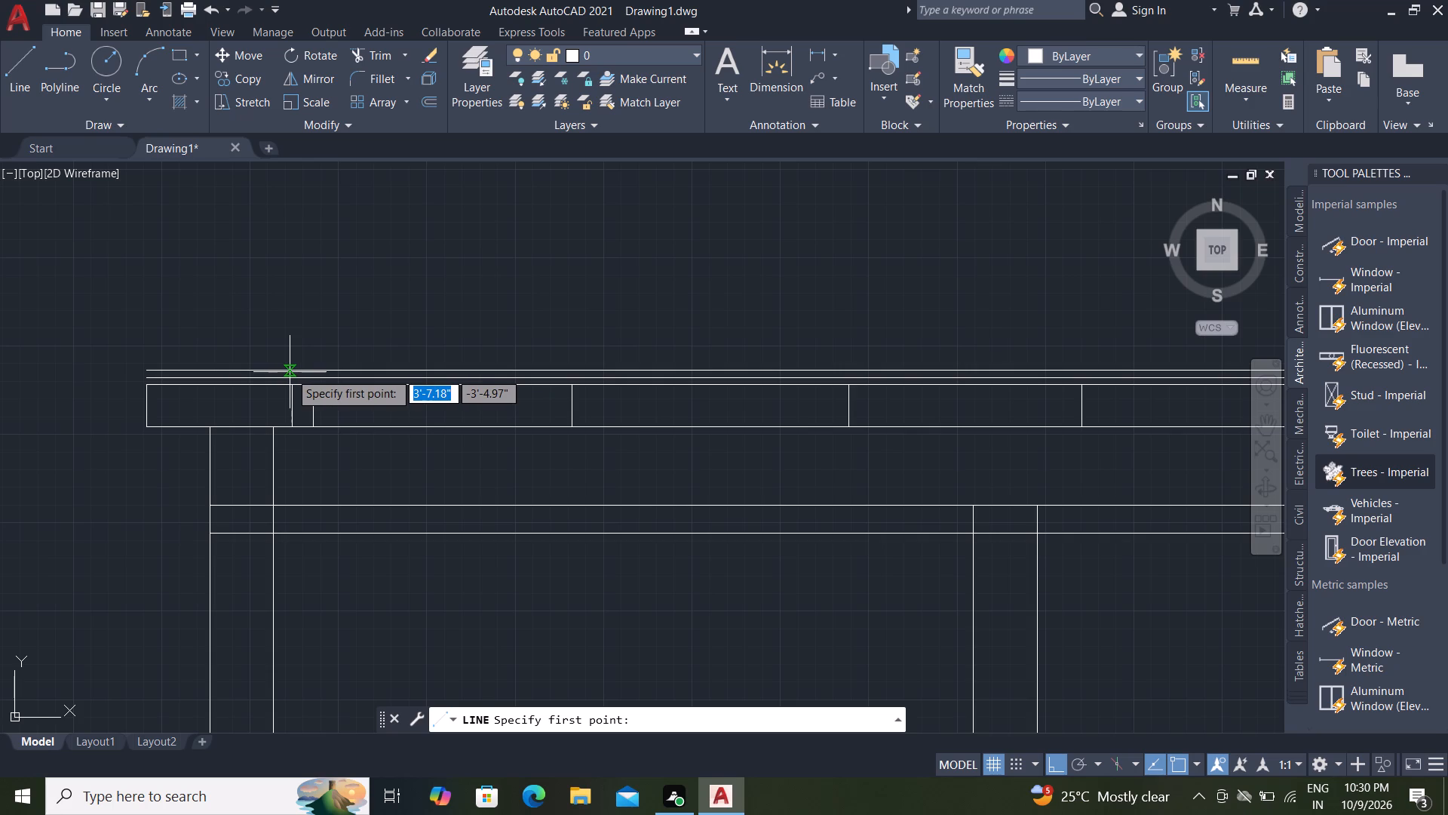
scroll(164, 380, up, 2)
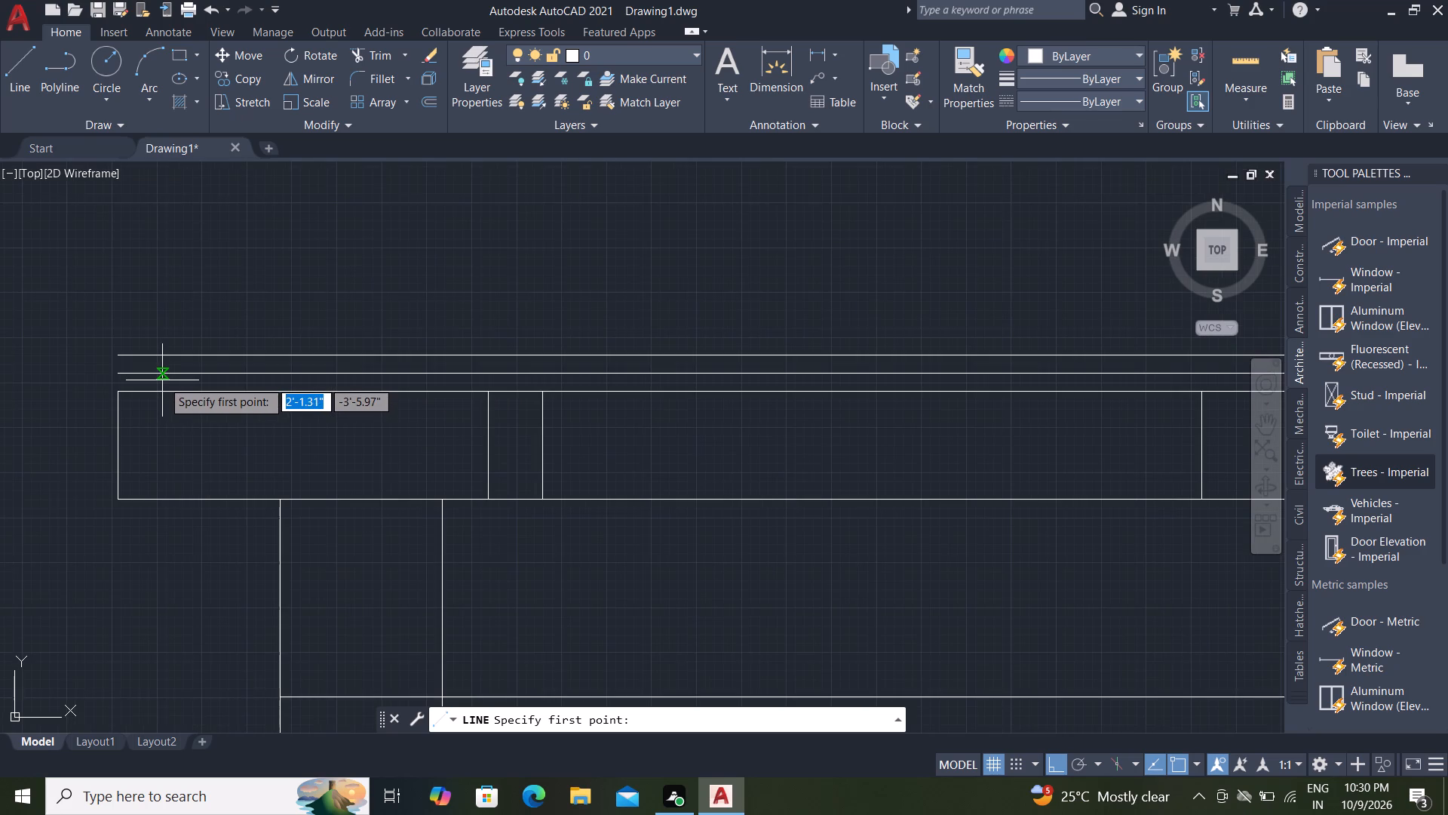
scroll(163, 380, up, 1)
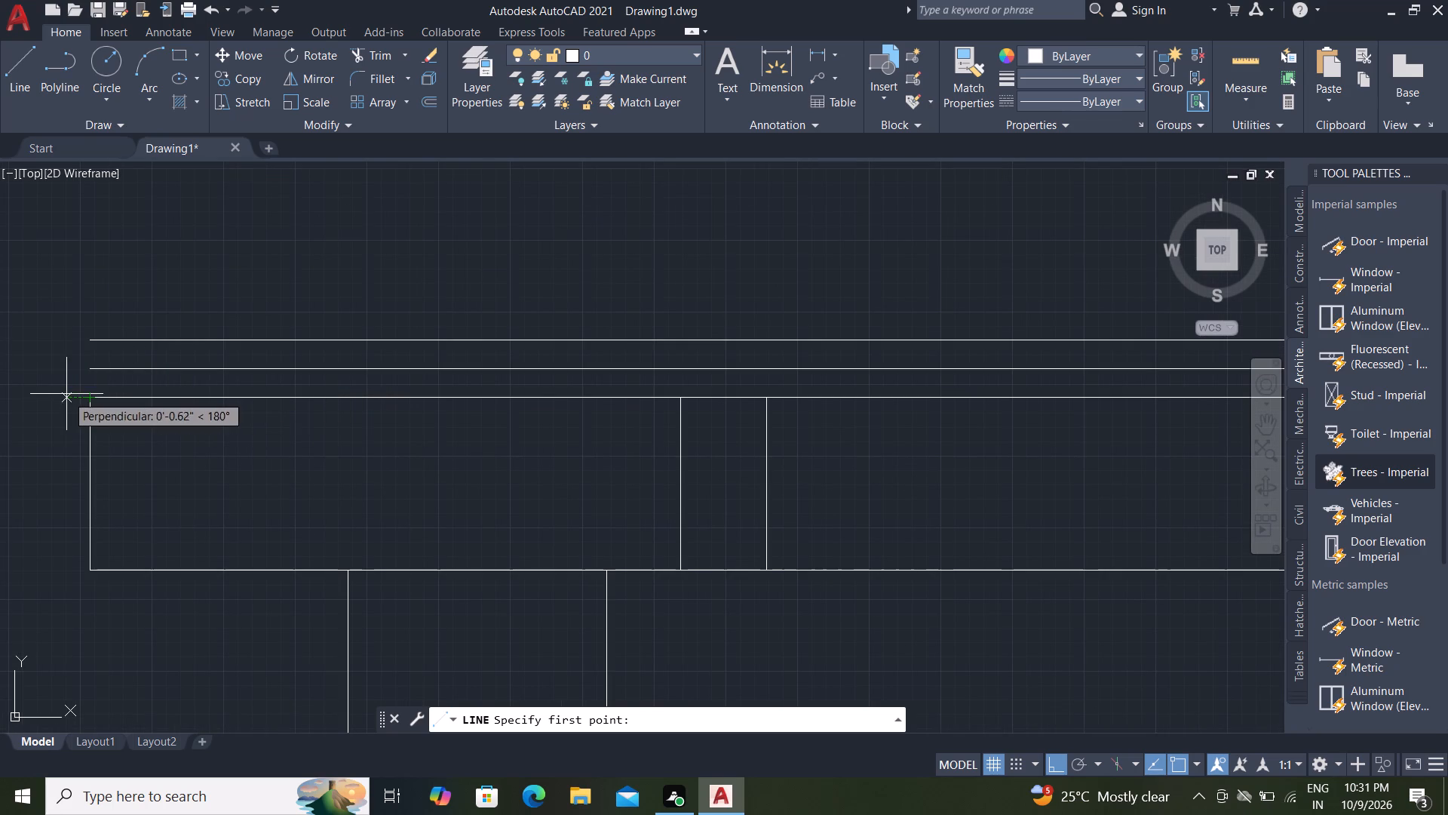
click(87, 396)
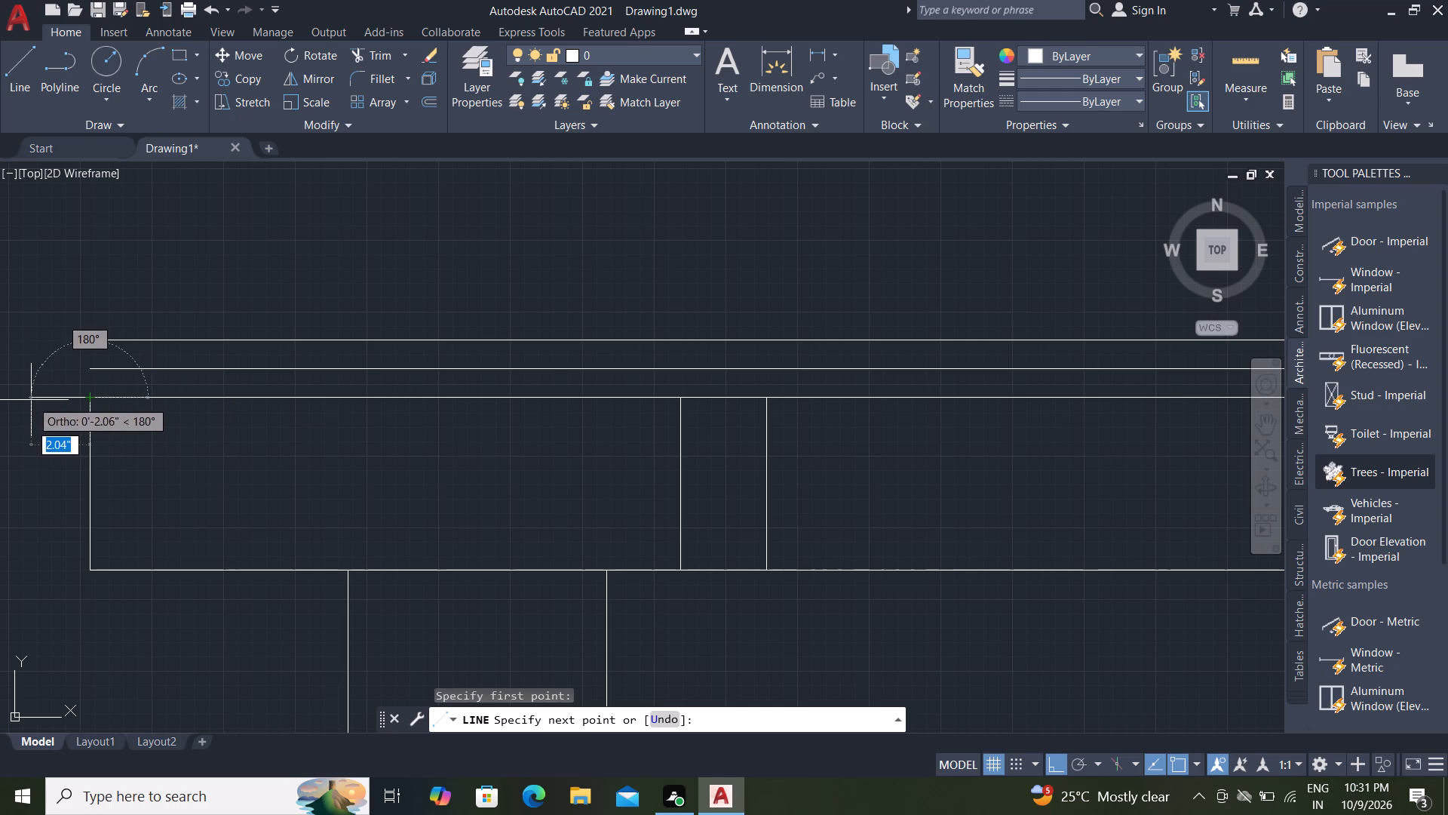
click(35, 400)
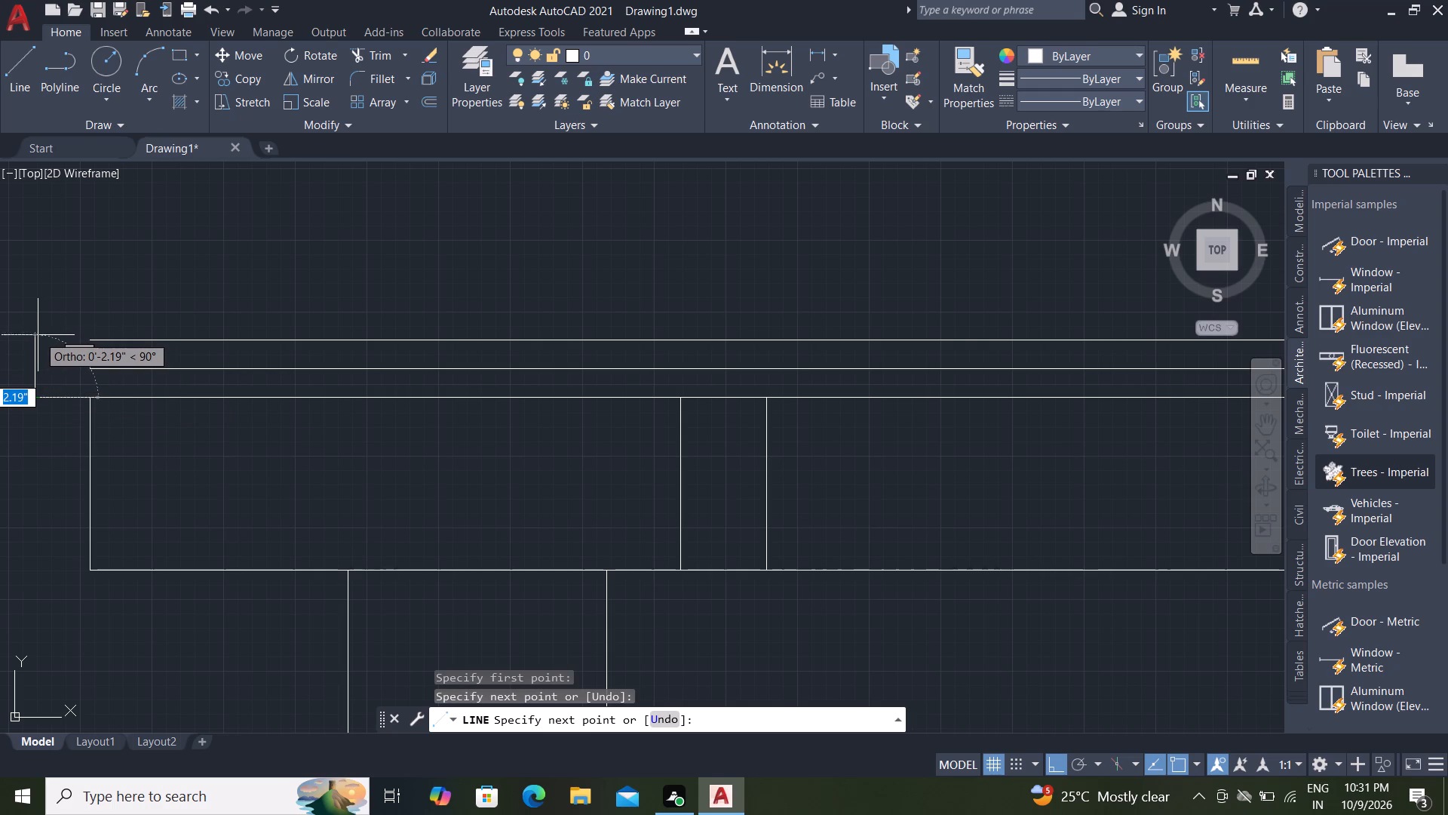
middle_drag(41, 336, 140, 345)
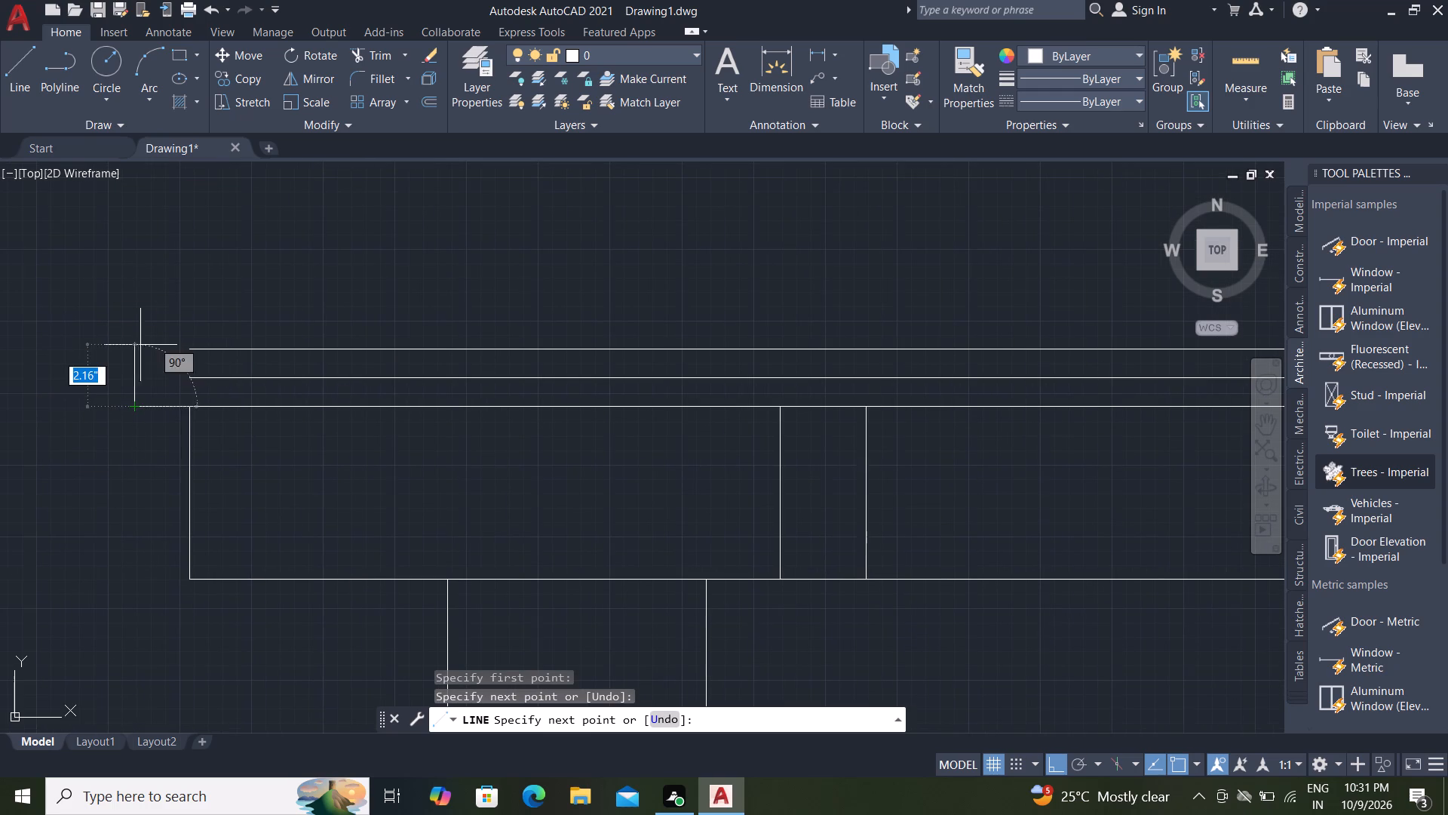
click(136, 348)
key(Escape)
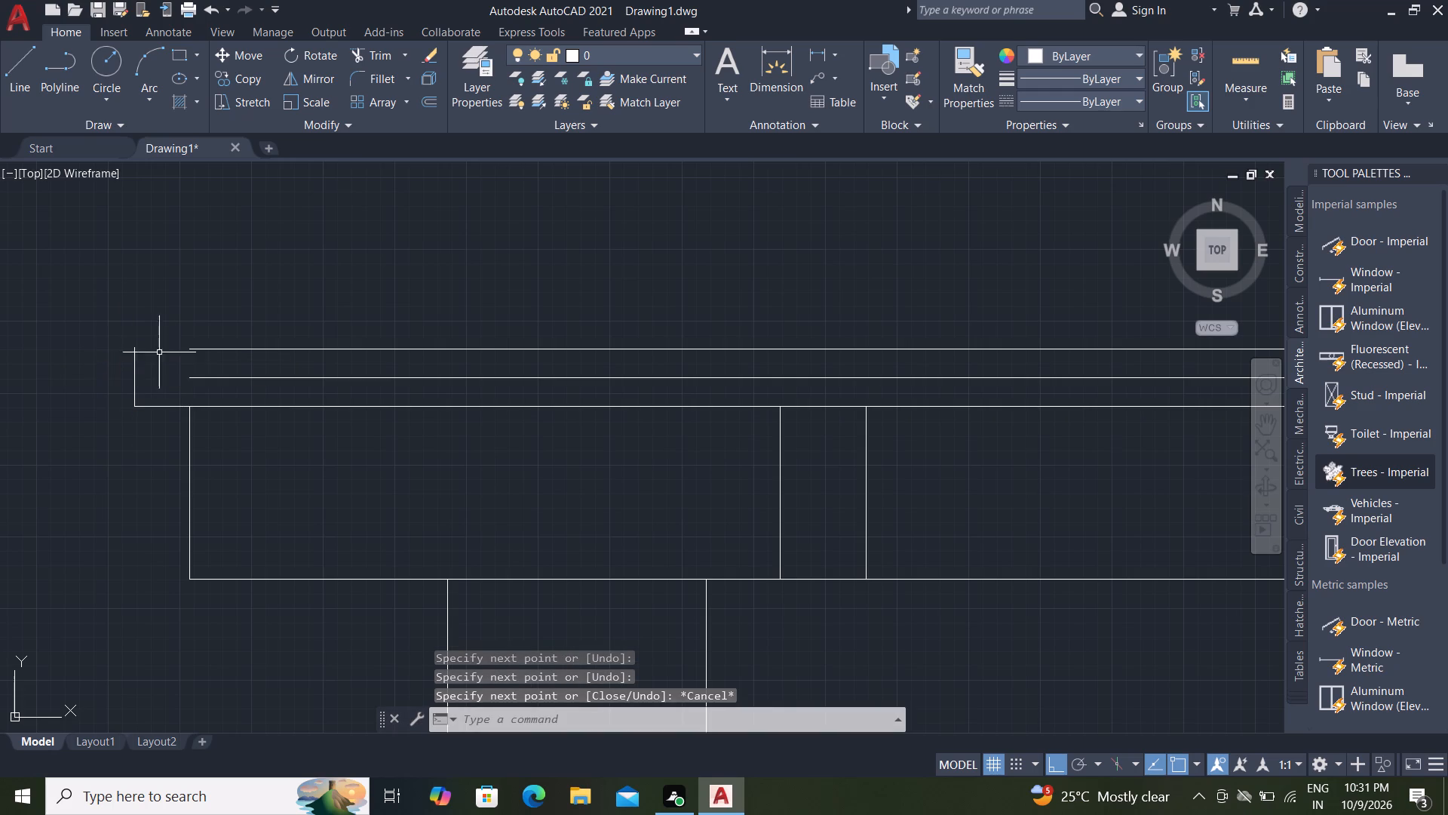
Extend the uppermost layer line left to the new vertical end line.
text(EX)
key(space)
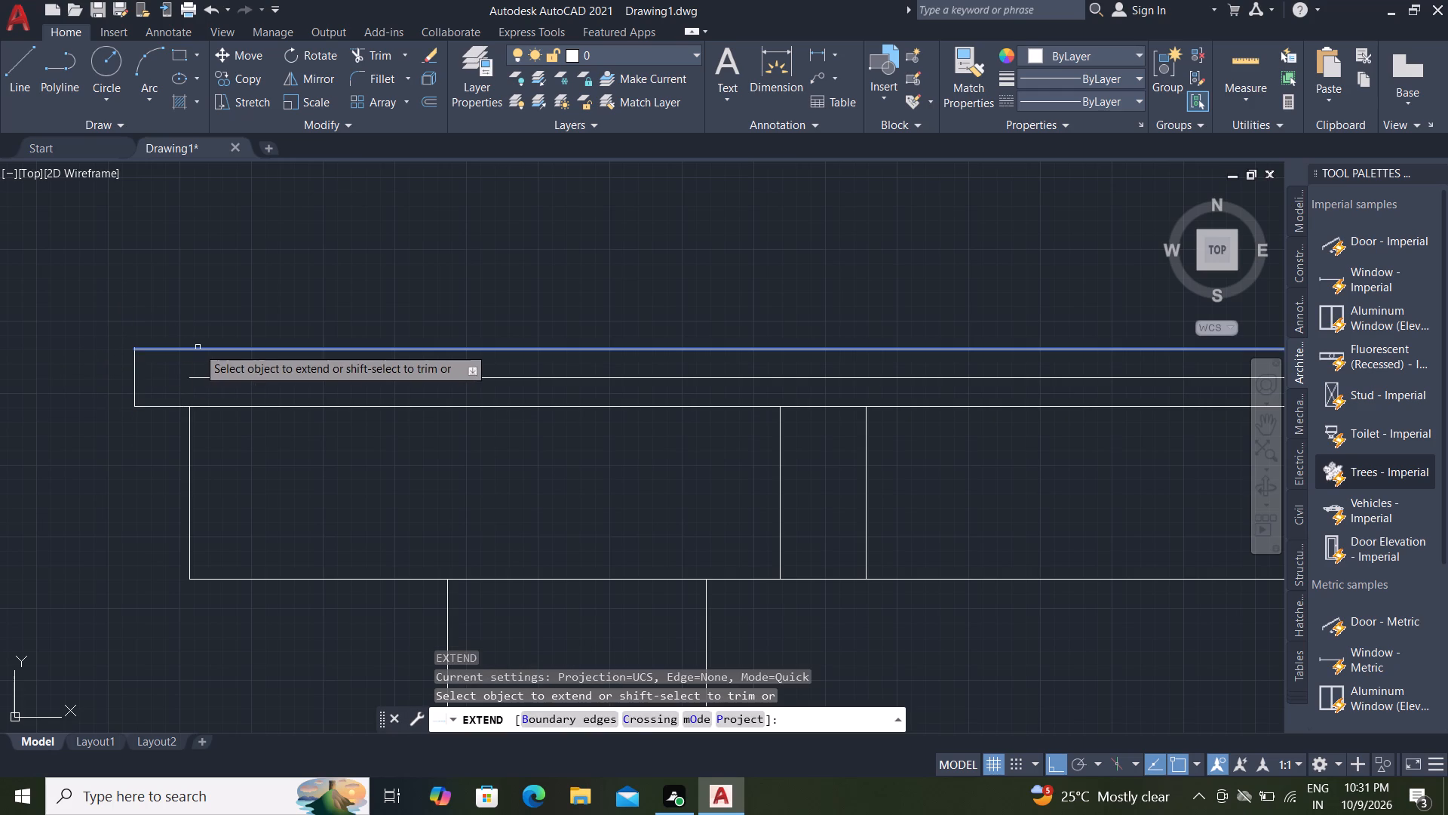
click(198, 346)
click(191, 358)
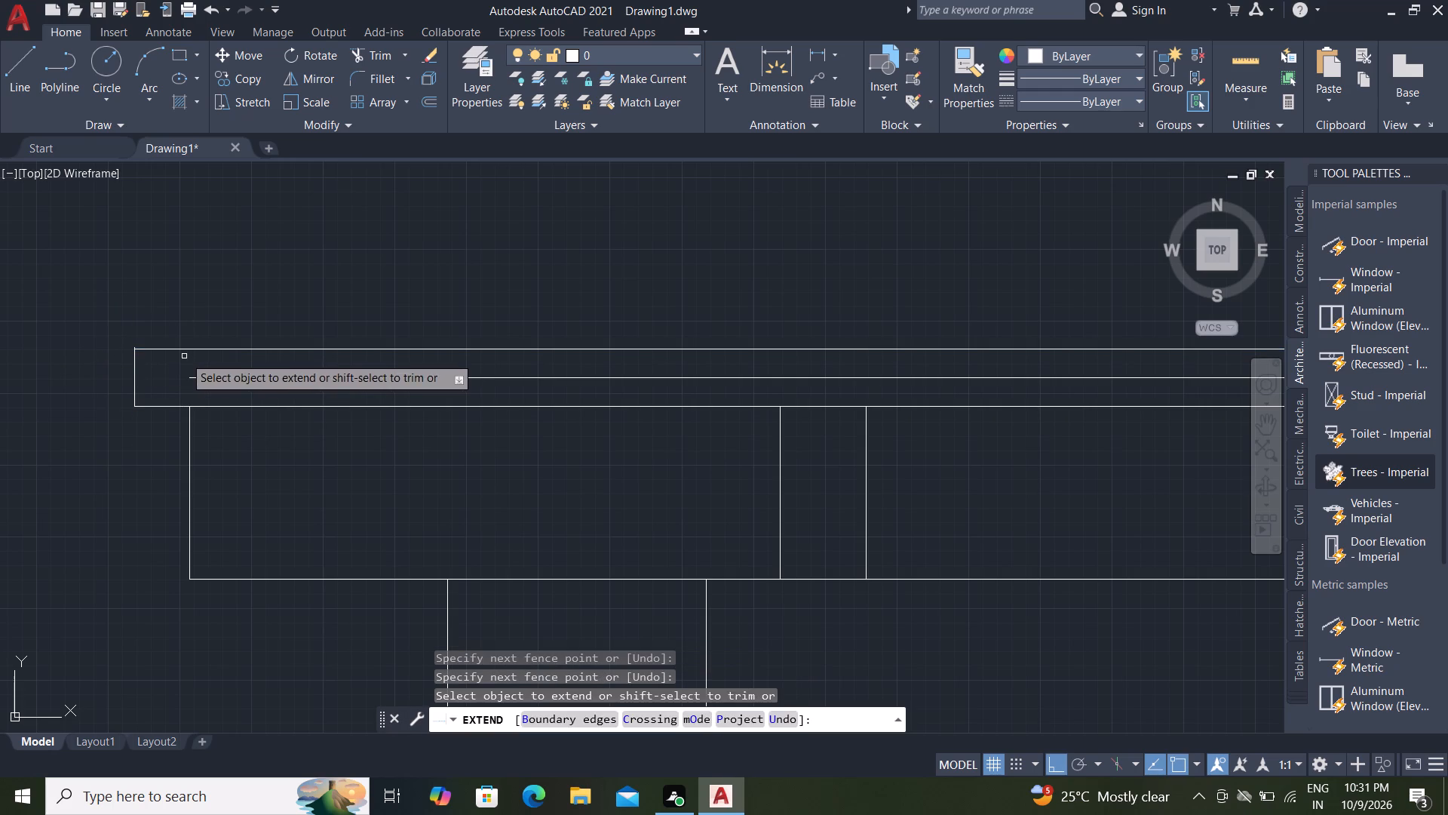
key(Escape)
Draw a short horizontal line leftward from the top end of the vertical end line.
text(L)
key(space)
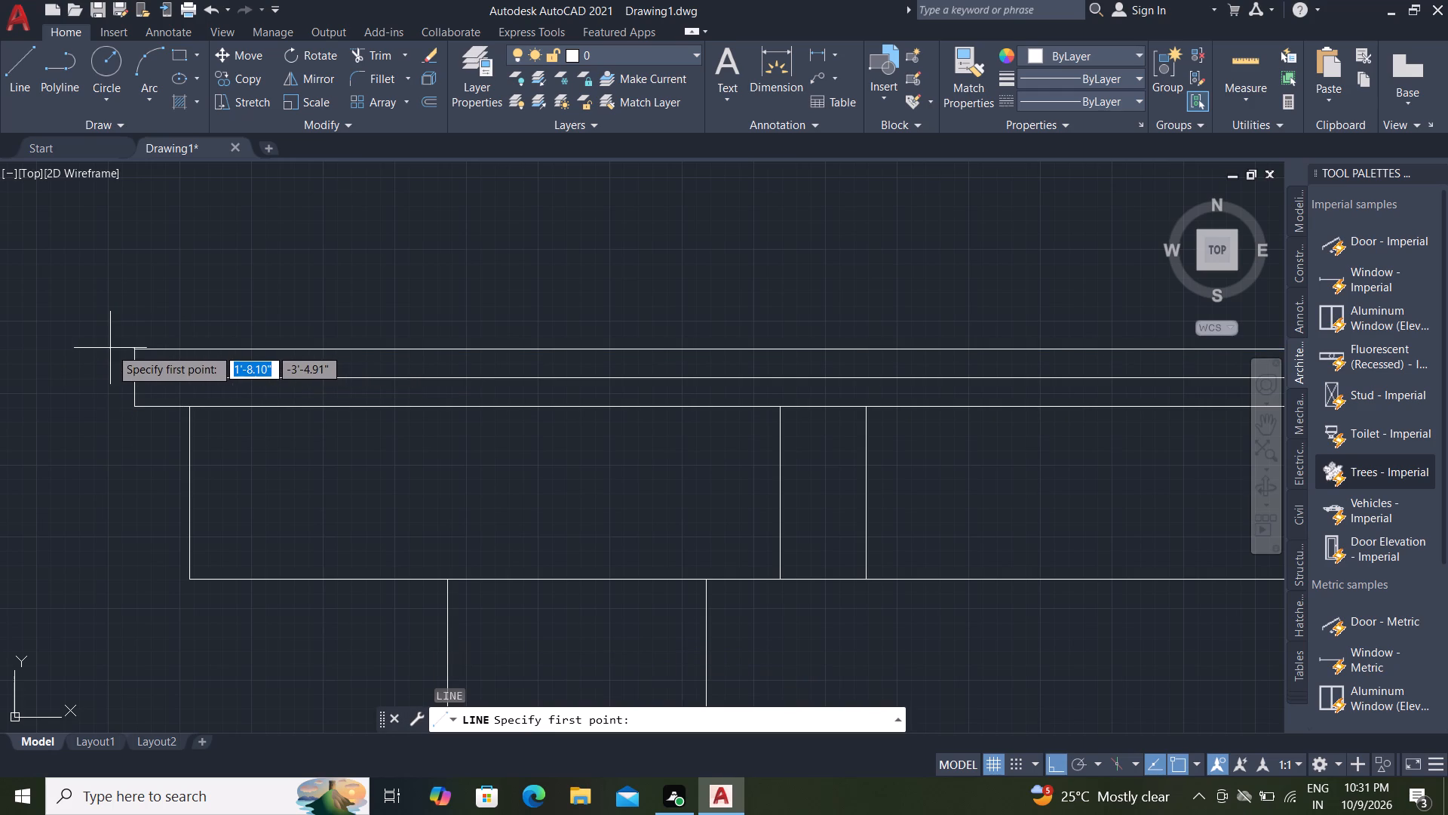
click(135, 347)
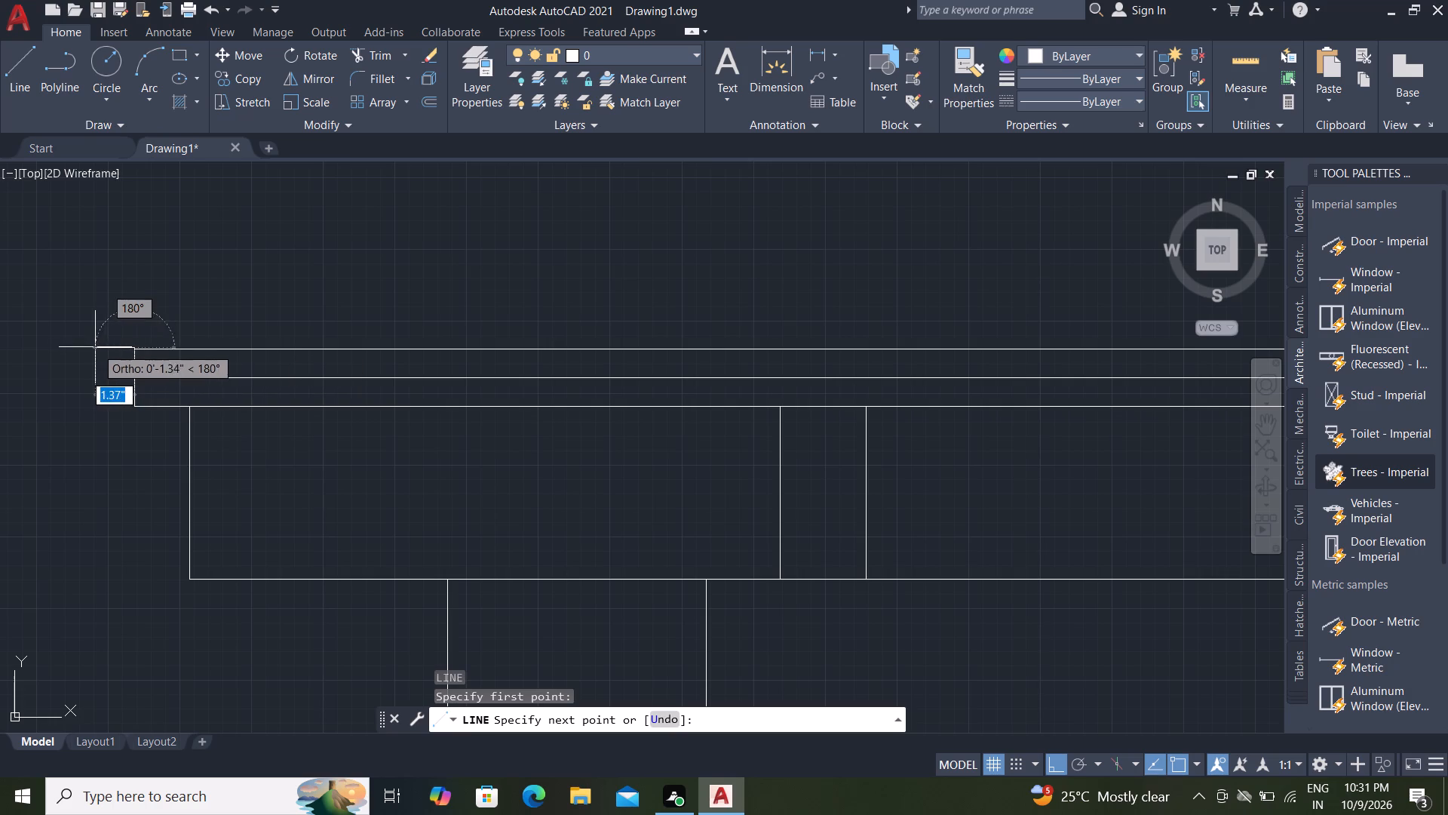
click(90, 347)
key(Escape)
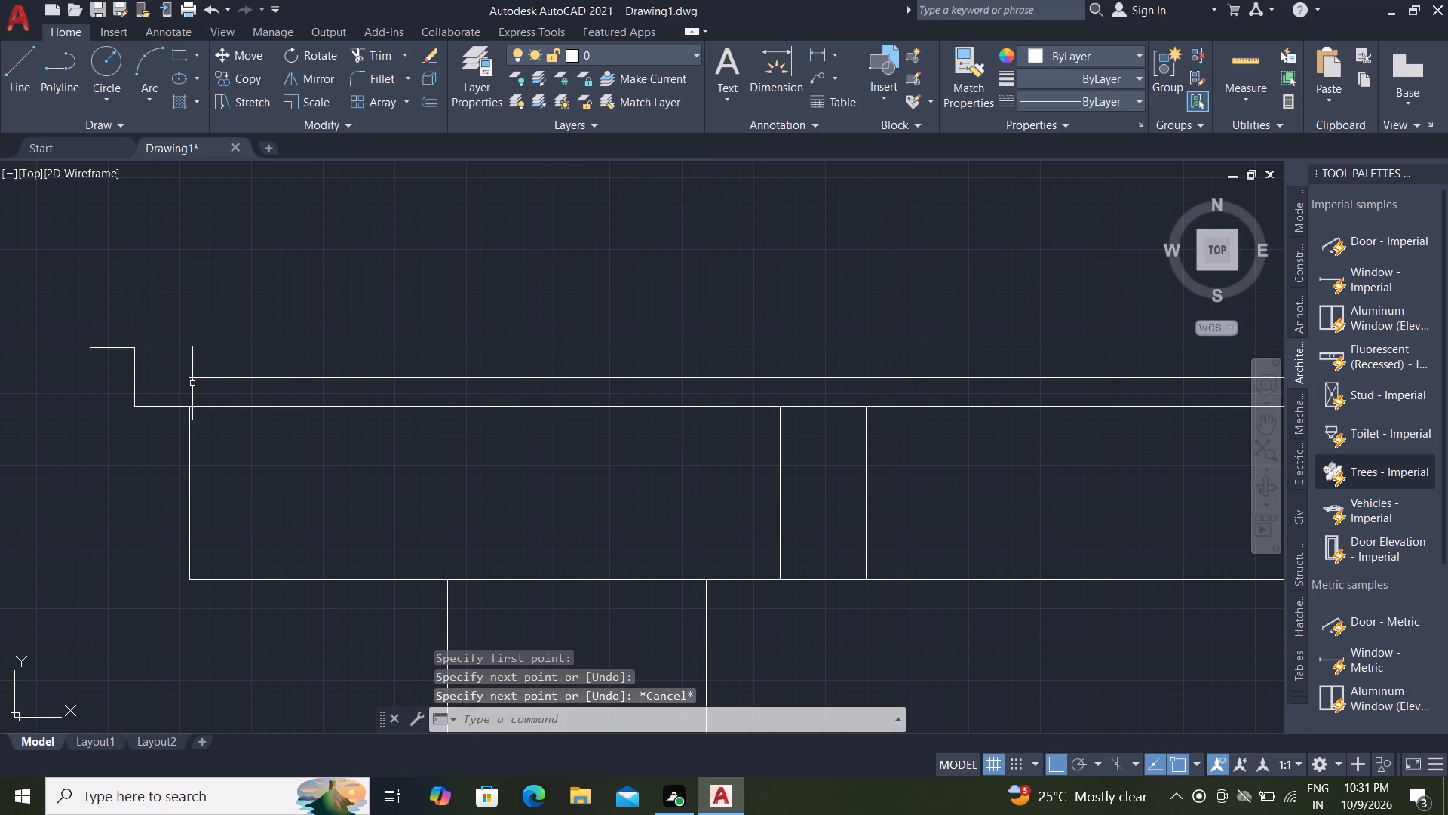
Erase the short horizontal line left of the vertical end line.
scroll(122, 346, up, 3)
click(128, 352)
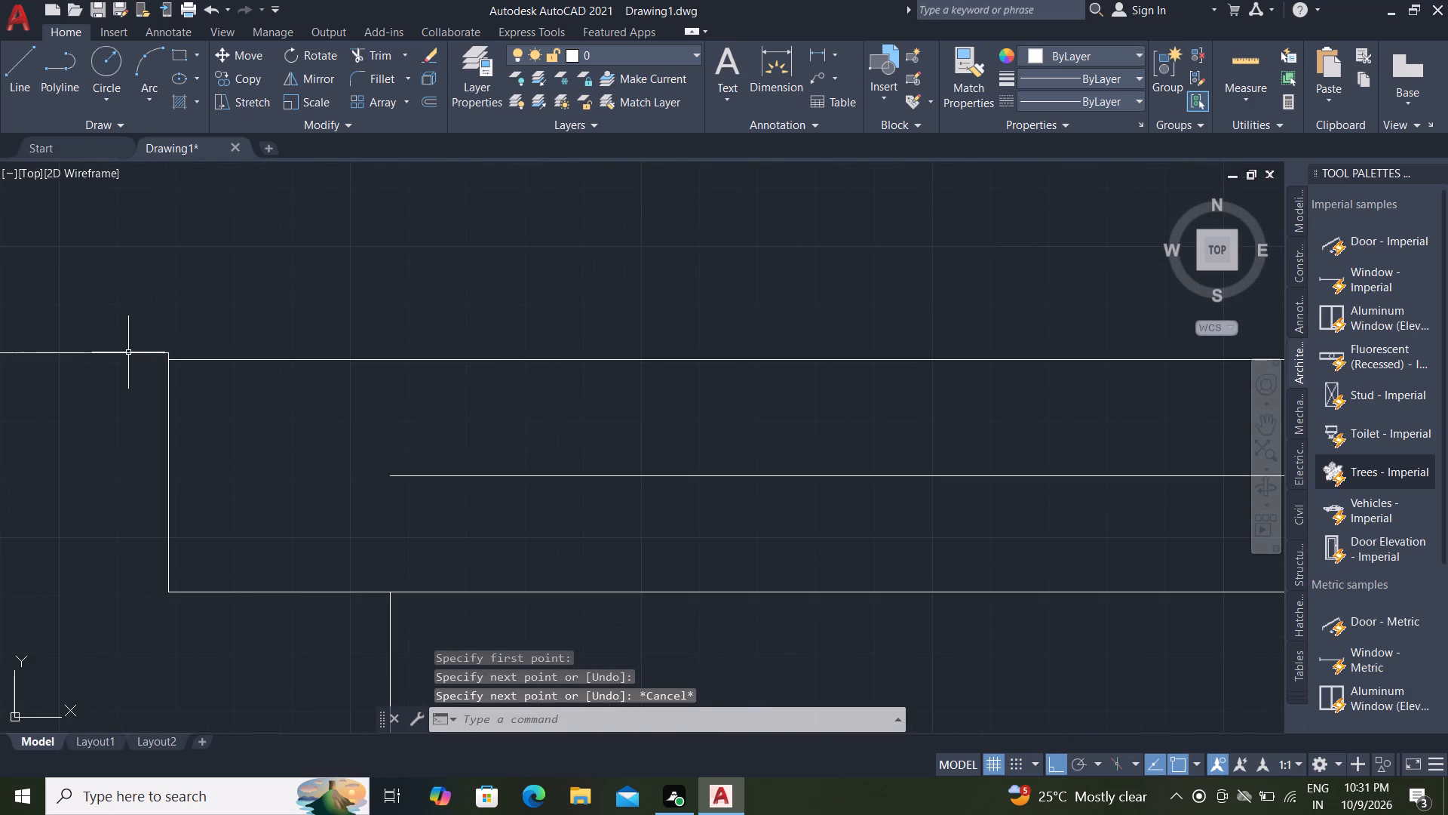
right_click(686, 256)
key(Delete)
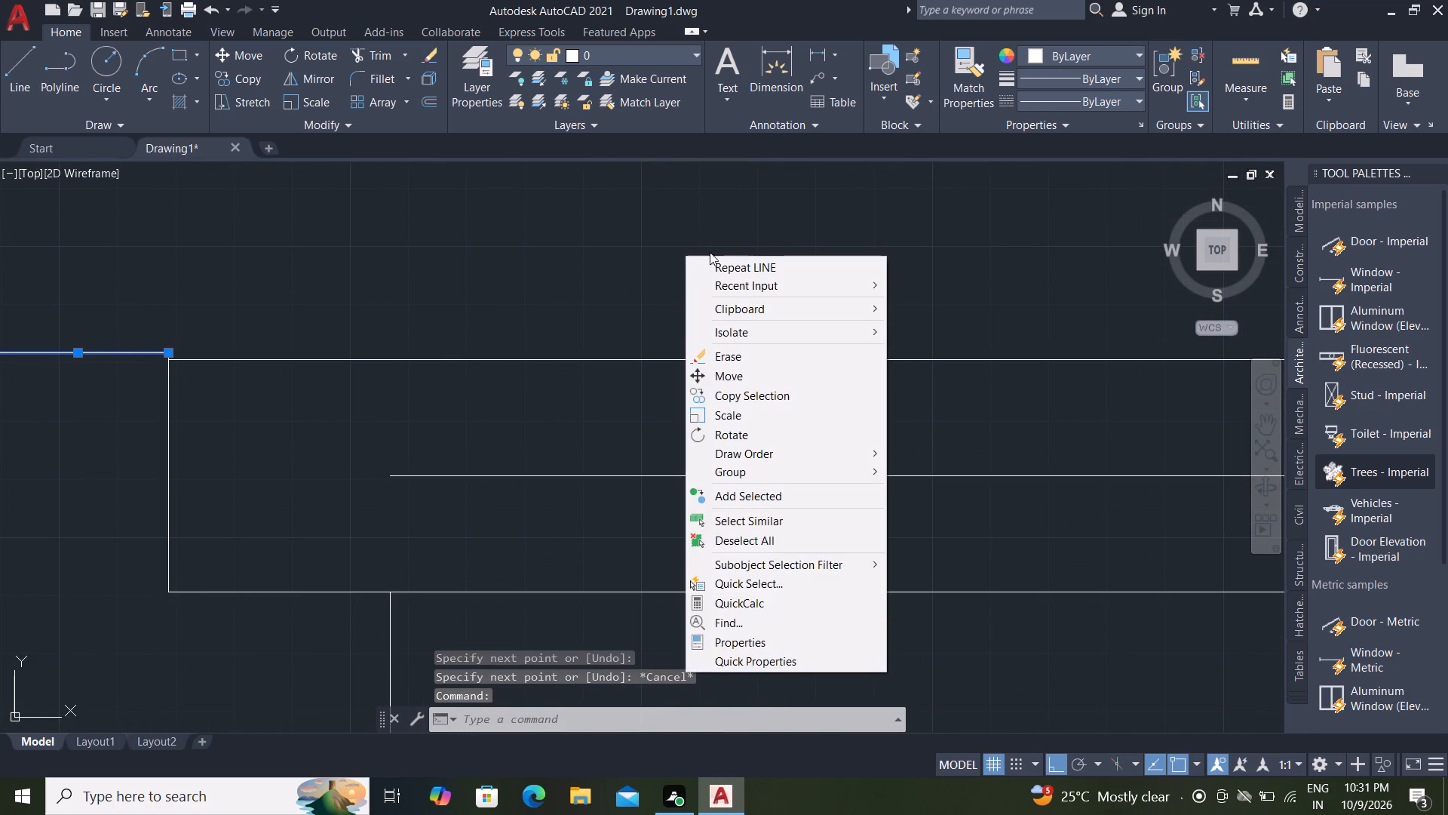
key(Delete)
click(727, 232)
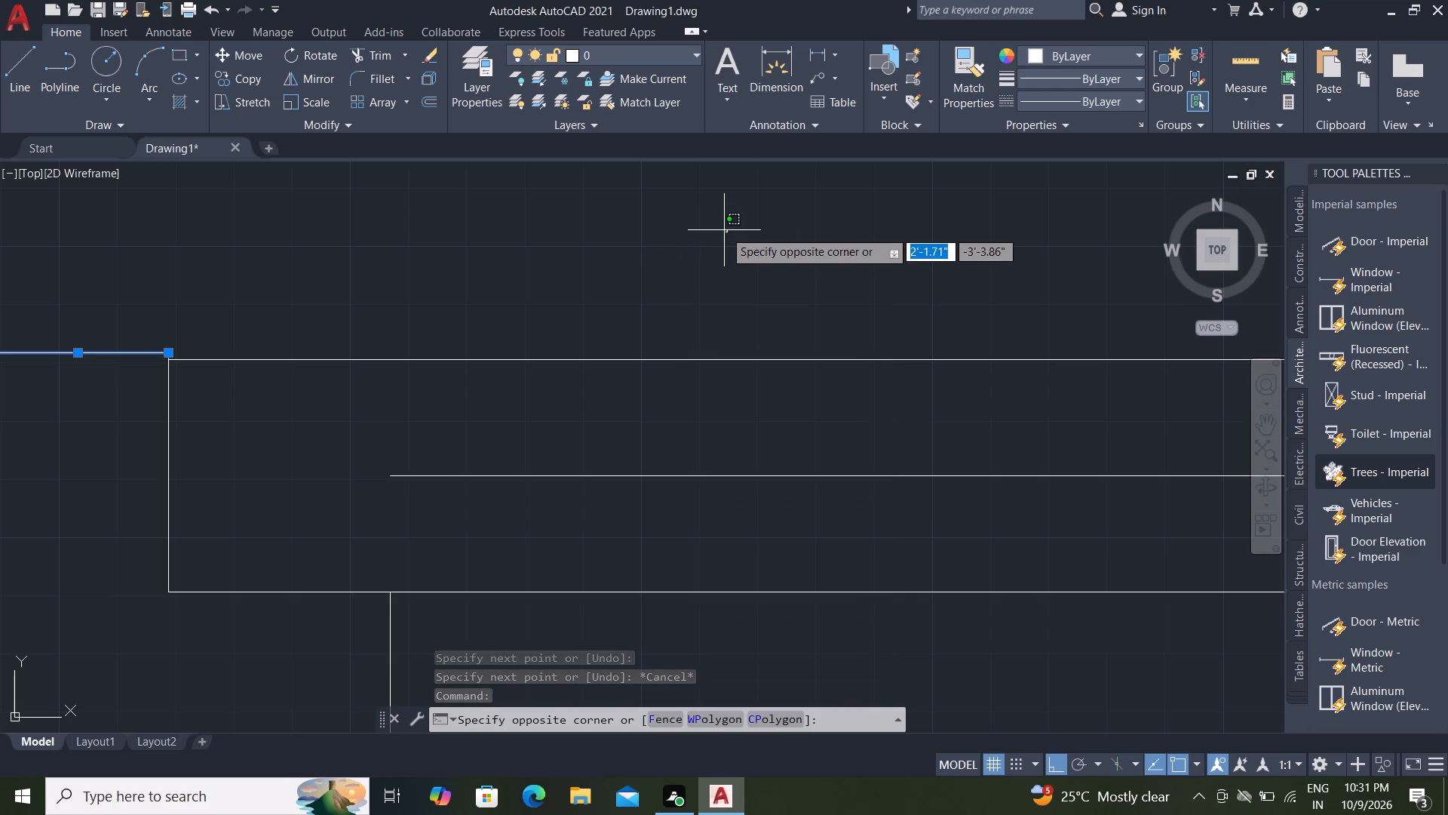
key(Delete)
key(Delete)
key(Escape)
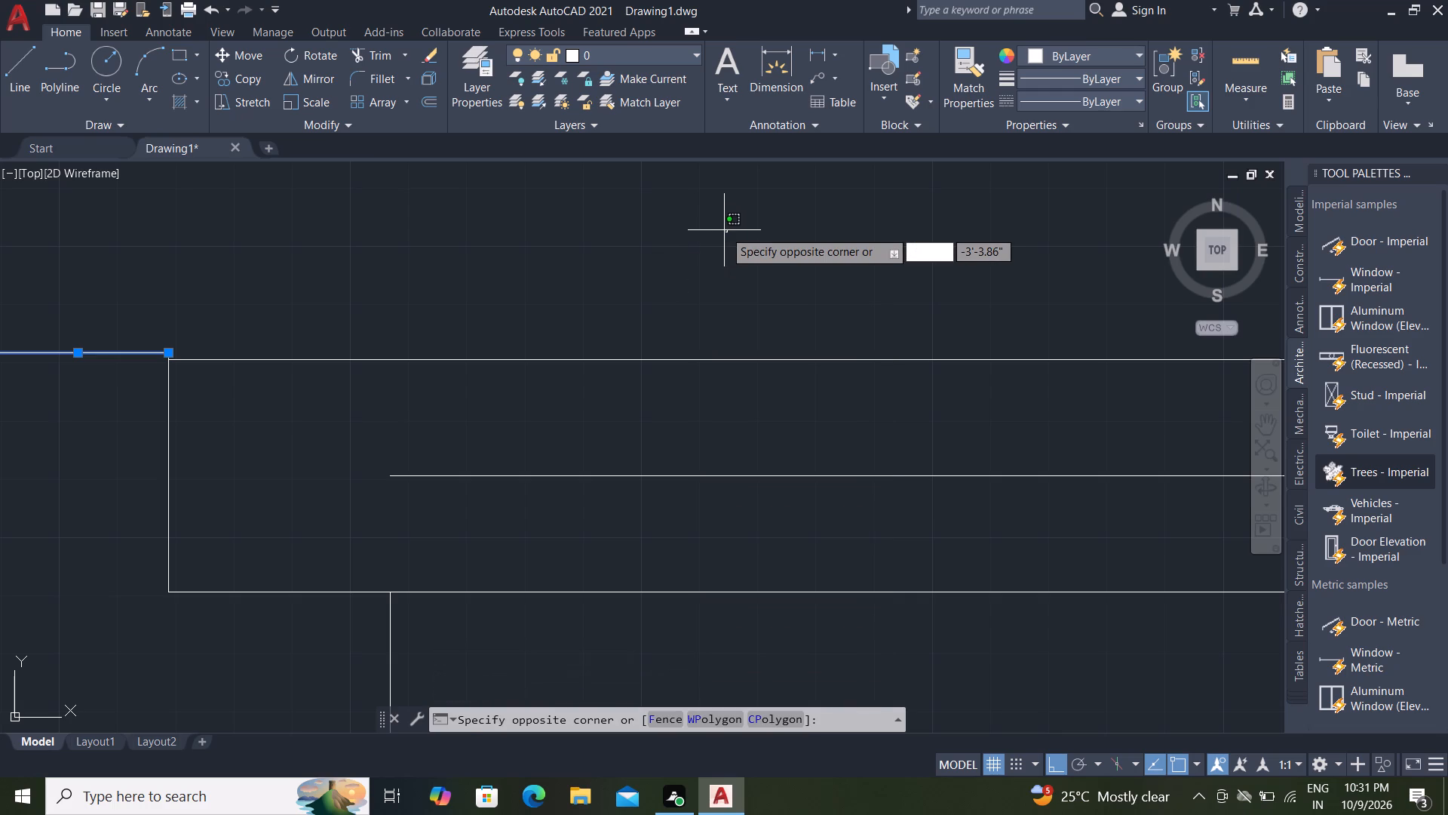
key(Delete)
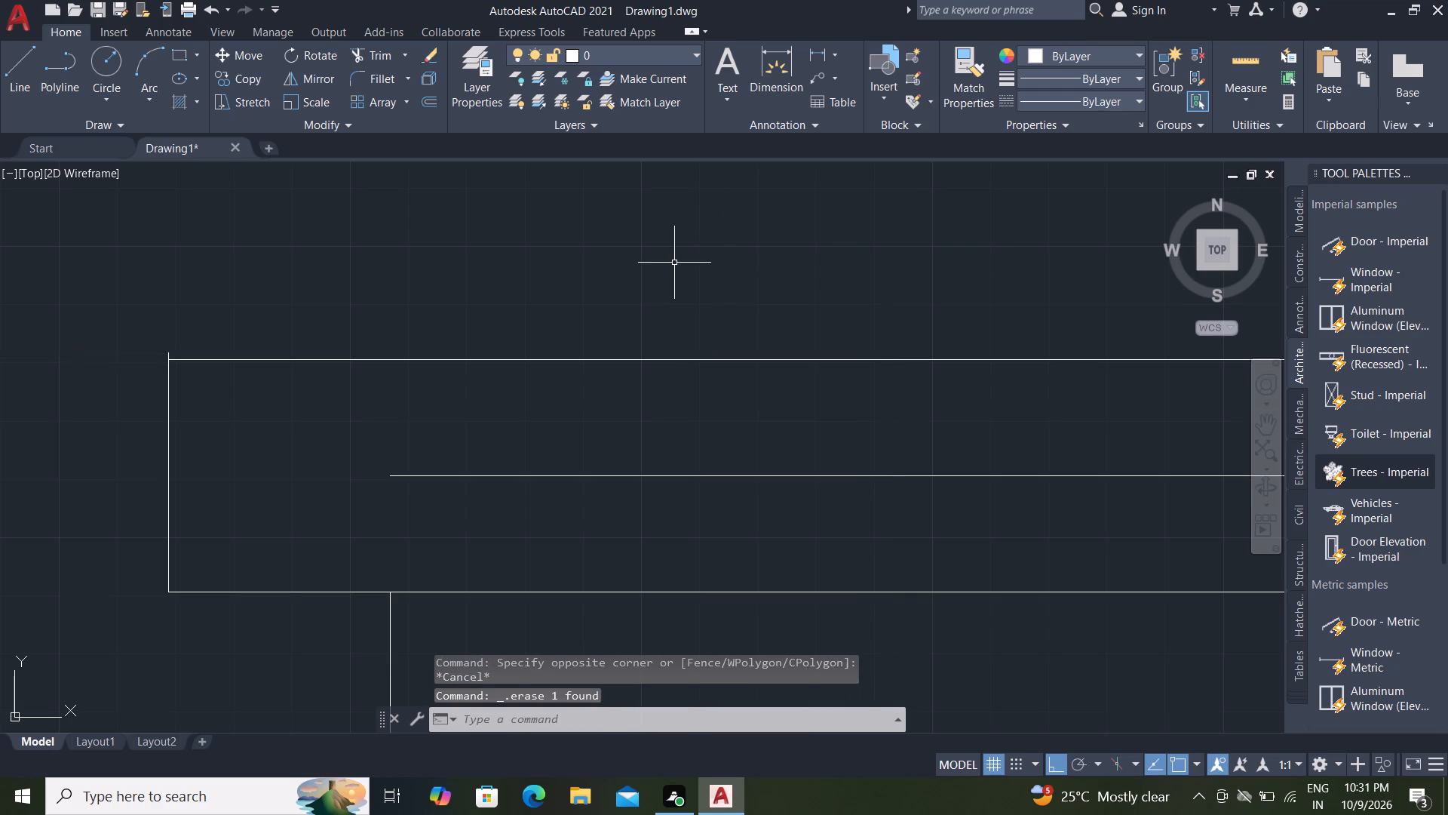
Trim the vertical end line's stub projecting above the uppermost layer line.
text(TR)
key(space)
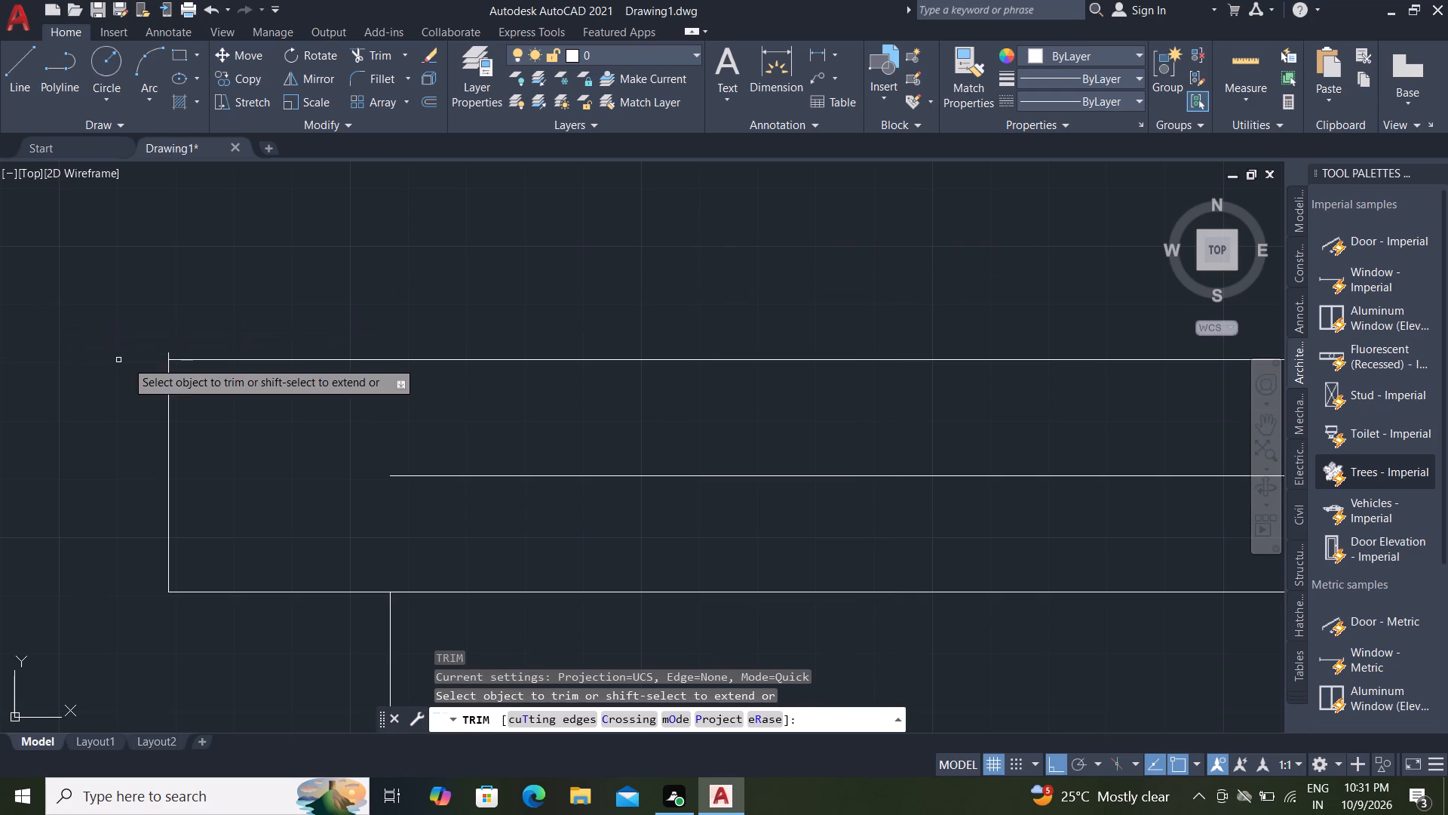
scroll(127, 361, up, 3)
click(290, 334)
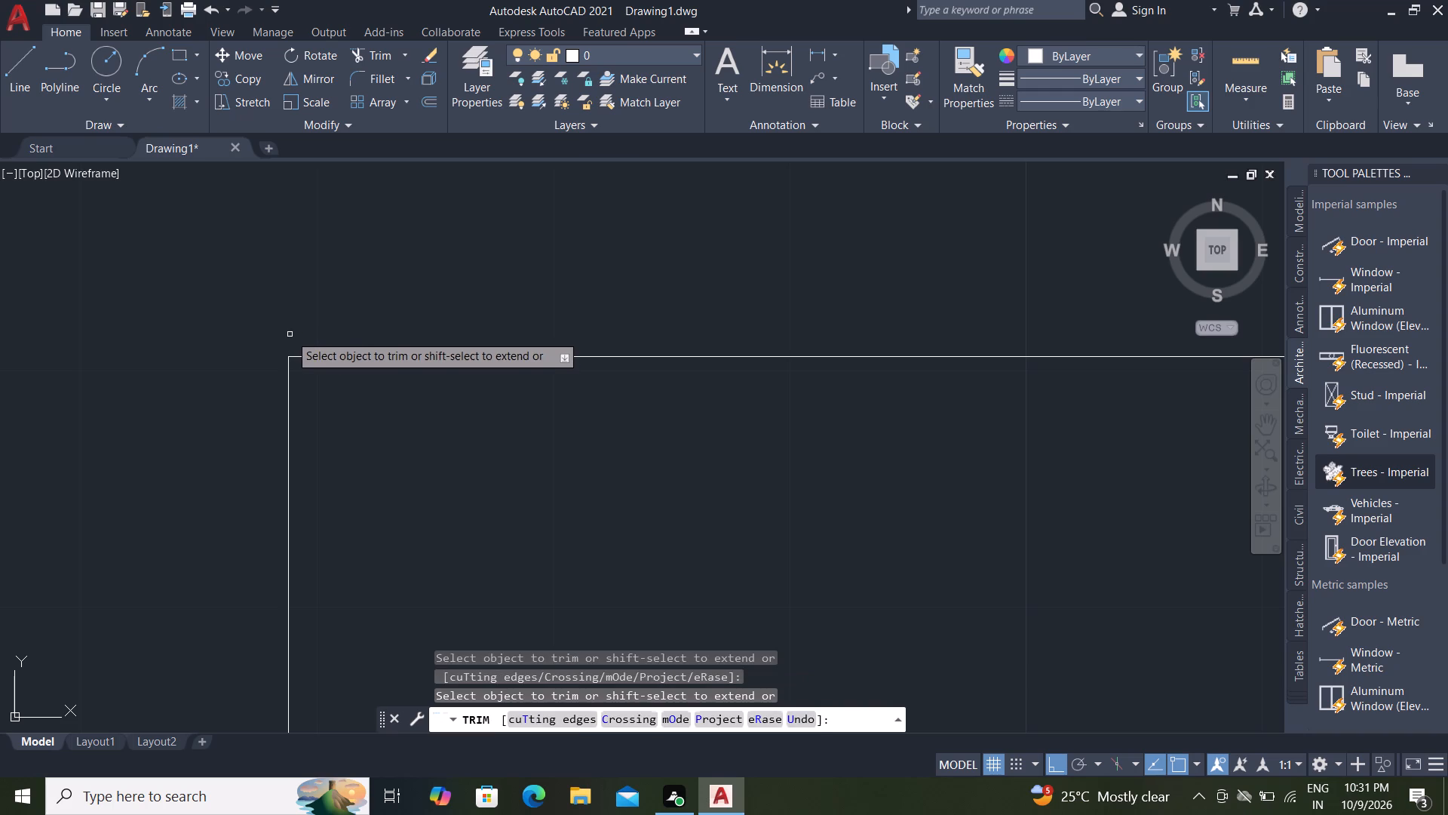
key(Escape)
Draw a horizontal line about 2" leftward from the uppermost layer line's corner with the vertical end line.
key(l)
key(space)
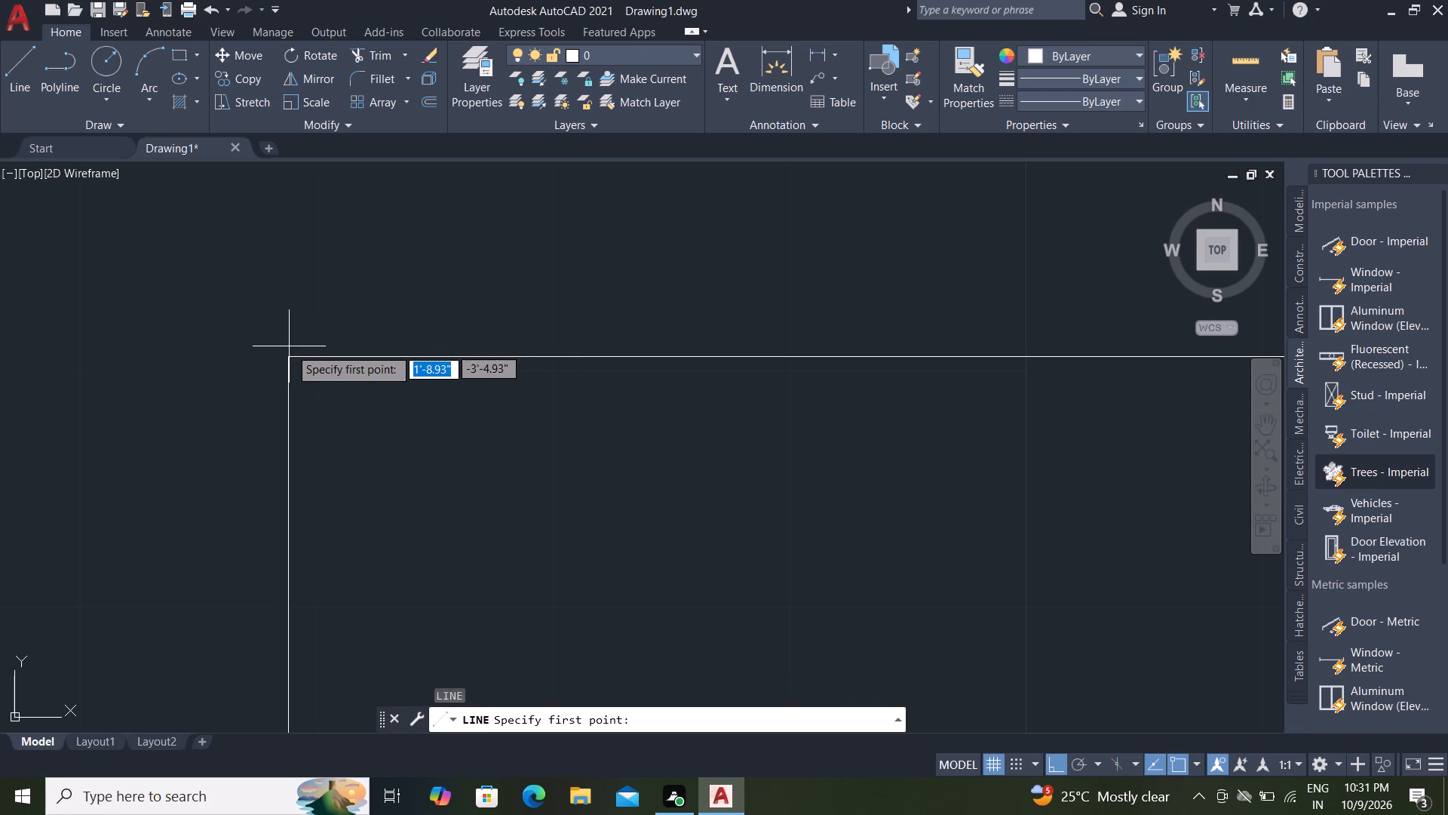
click(286, 352)
scroll(289, 341, down, 2)
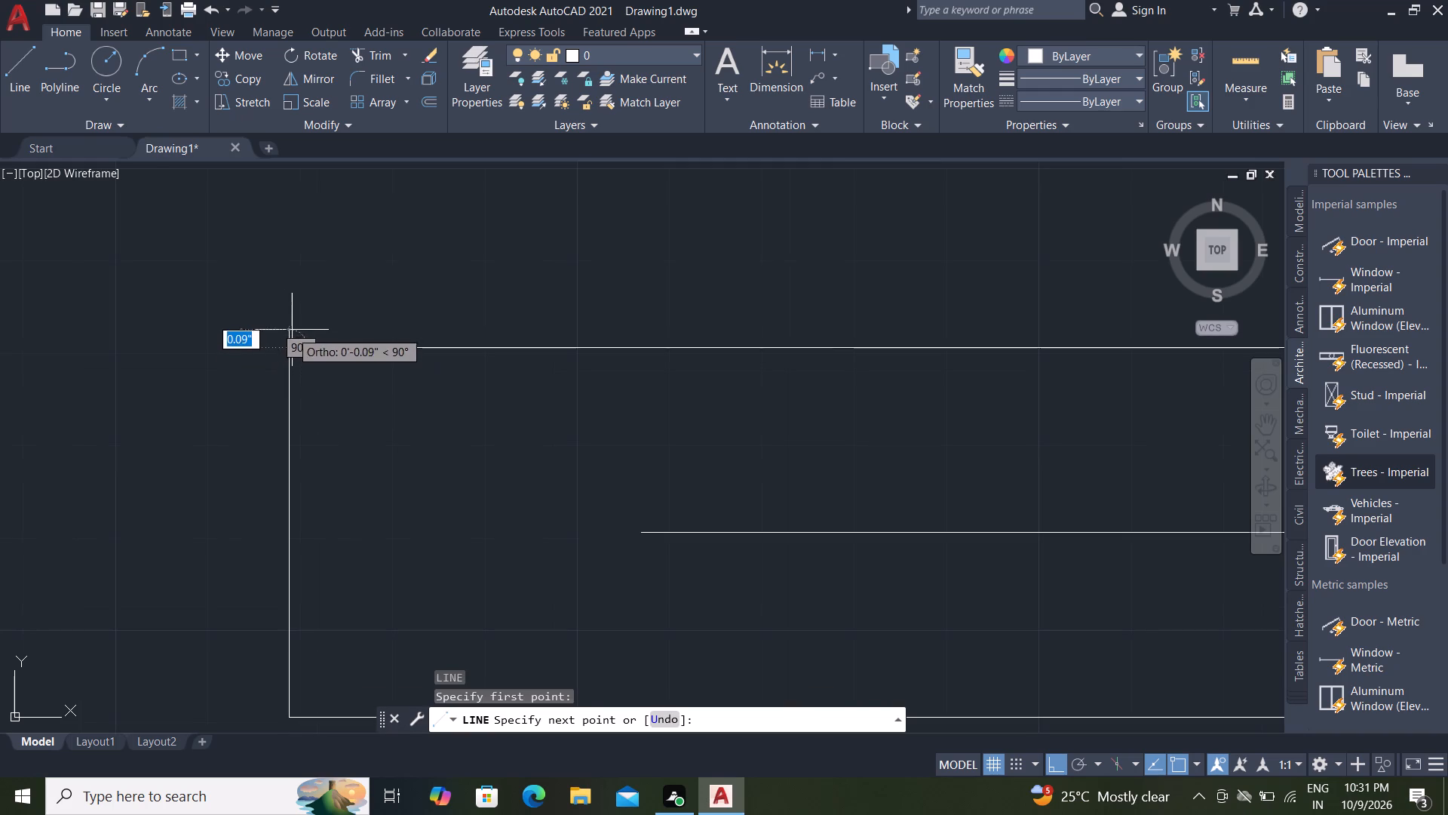
scroll(70, 318, down, 3)
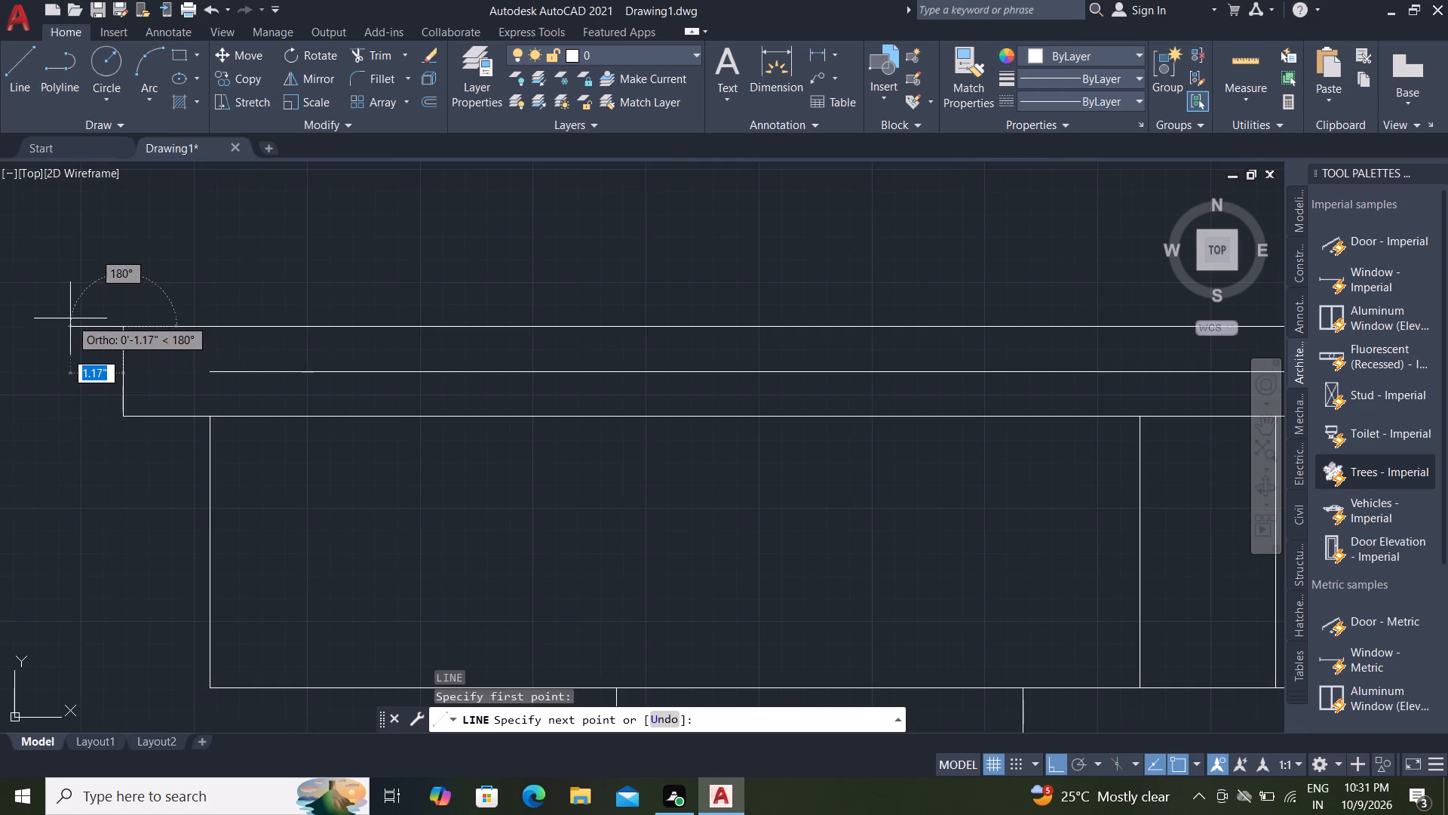
click(24, 315)
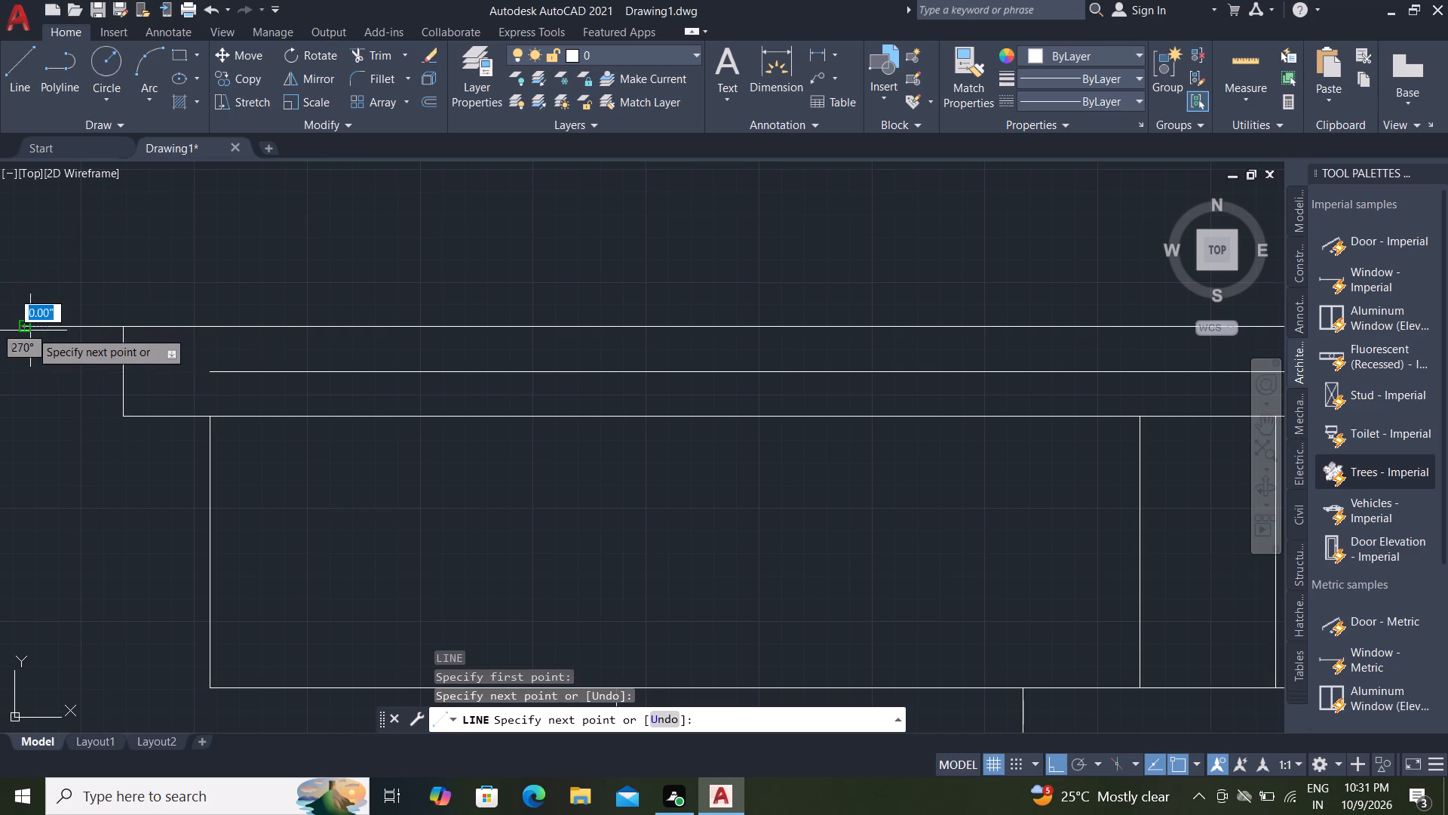
key(Escape)
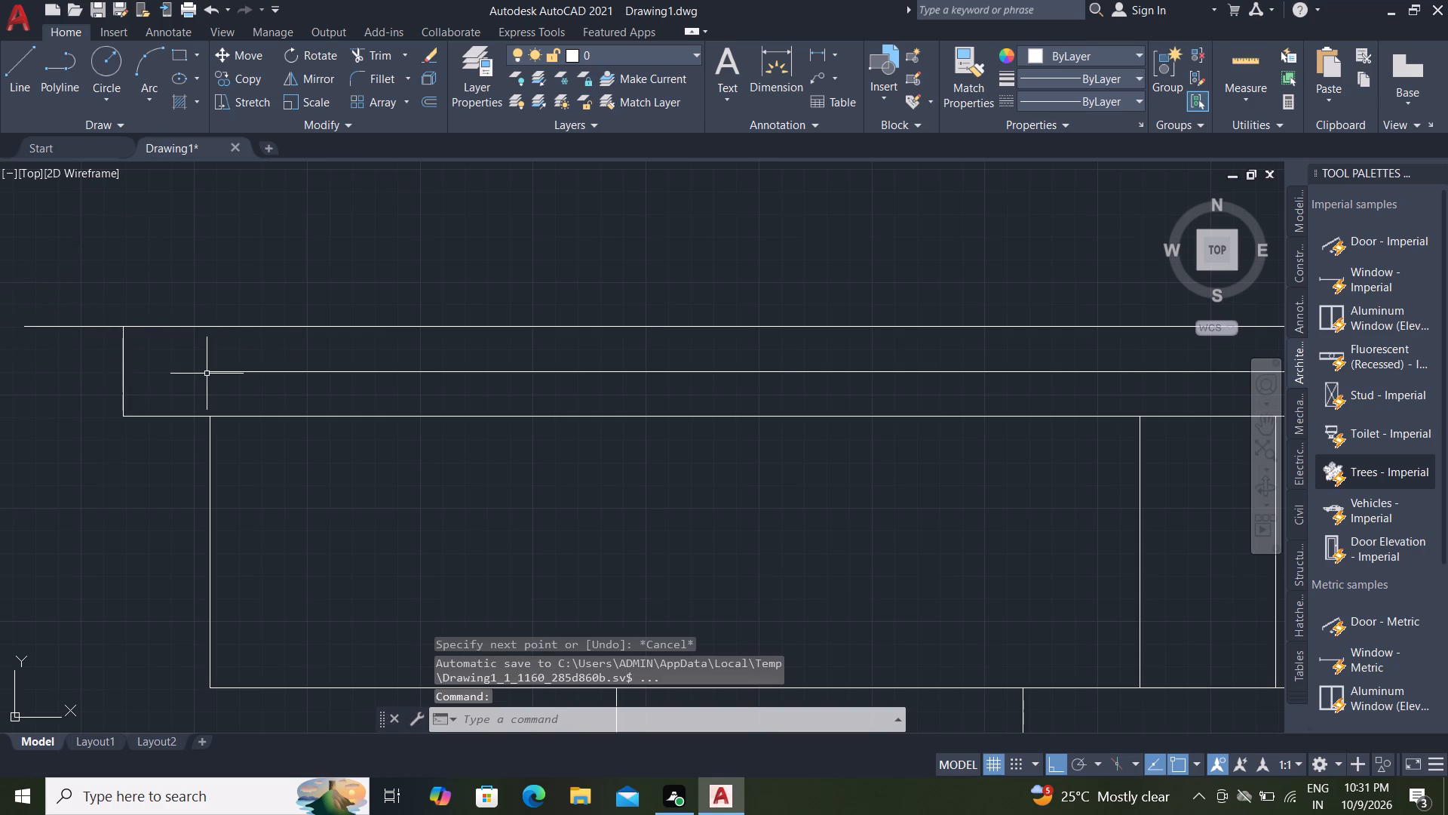
Extend the middle layer line left to the vertical end line.
text(EX)
key(space)
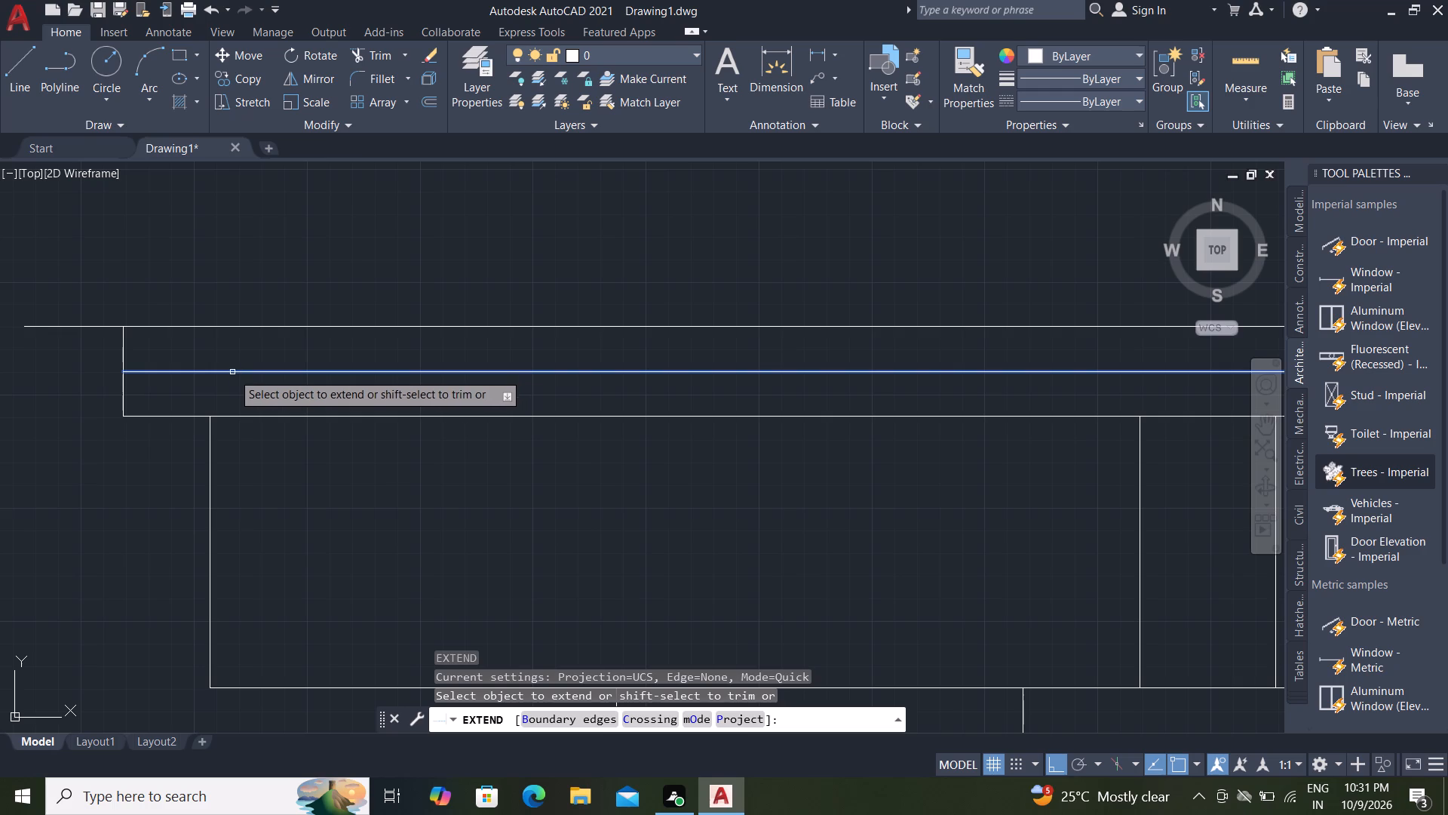
click(224, 374)
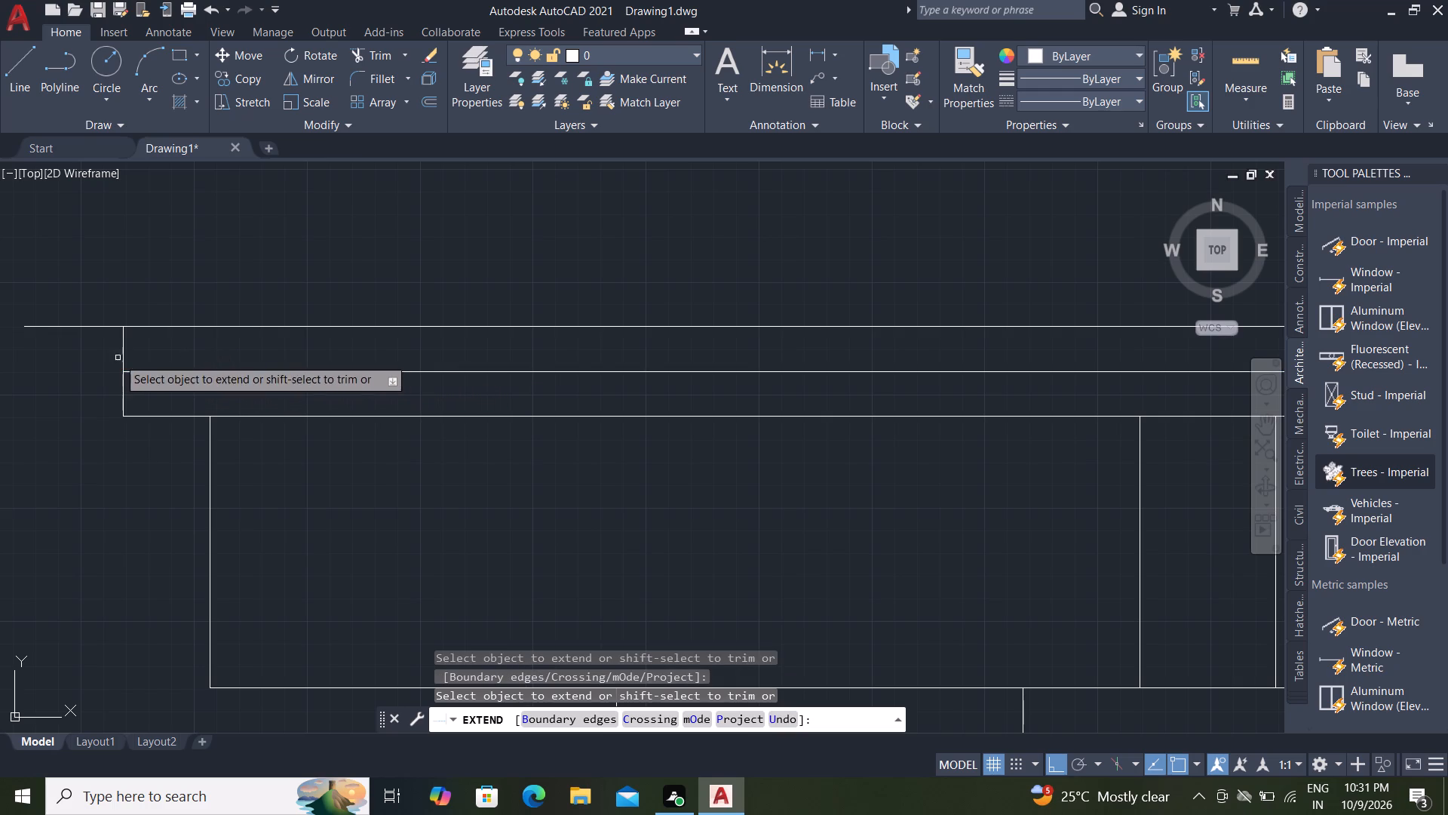
key(Escape)
Draw a vertical line down from the uppermost line's left end to just below the top slab's upper edge level.
key(l)
key(space)
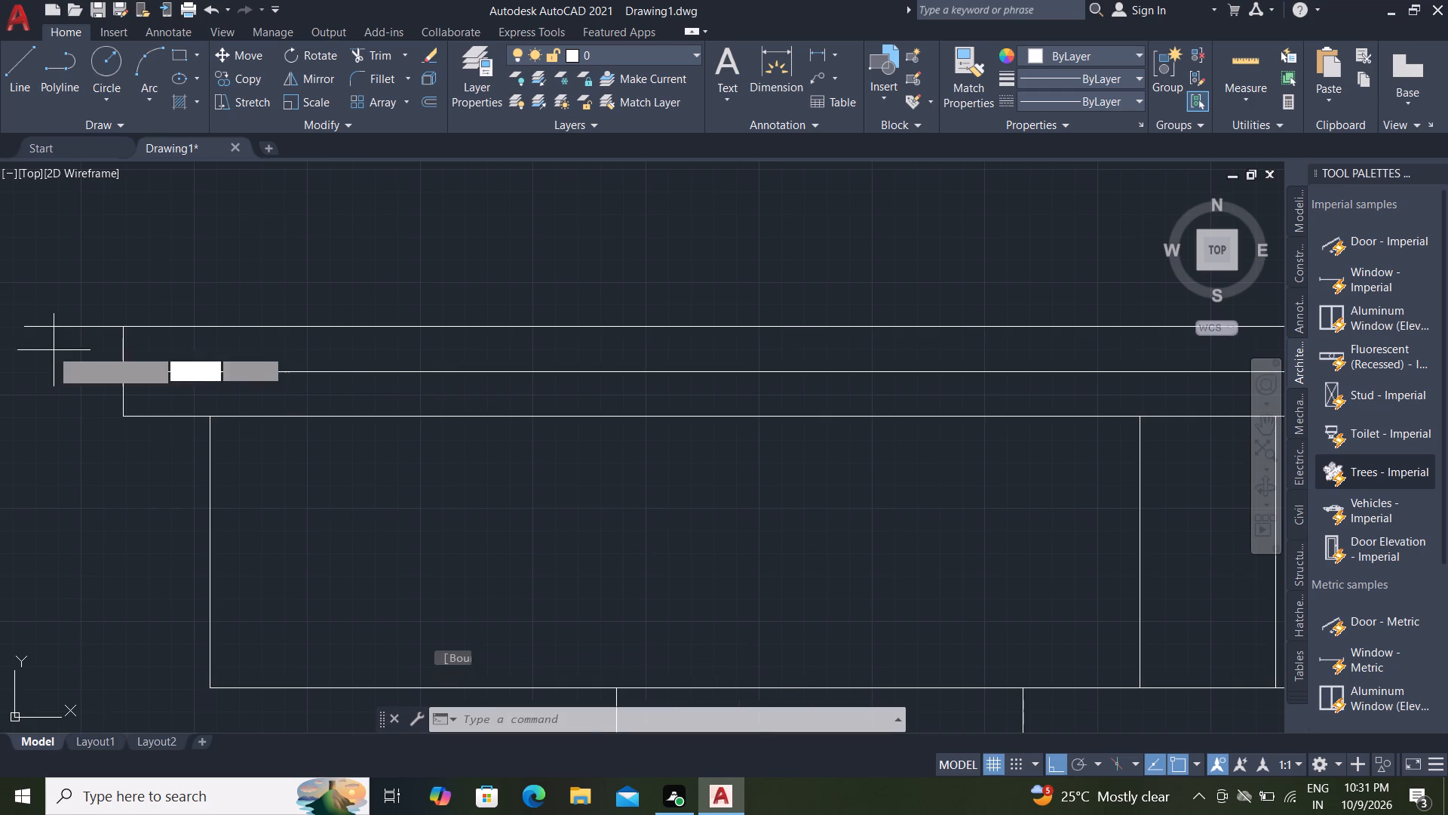
click(29, 331)
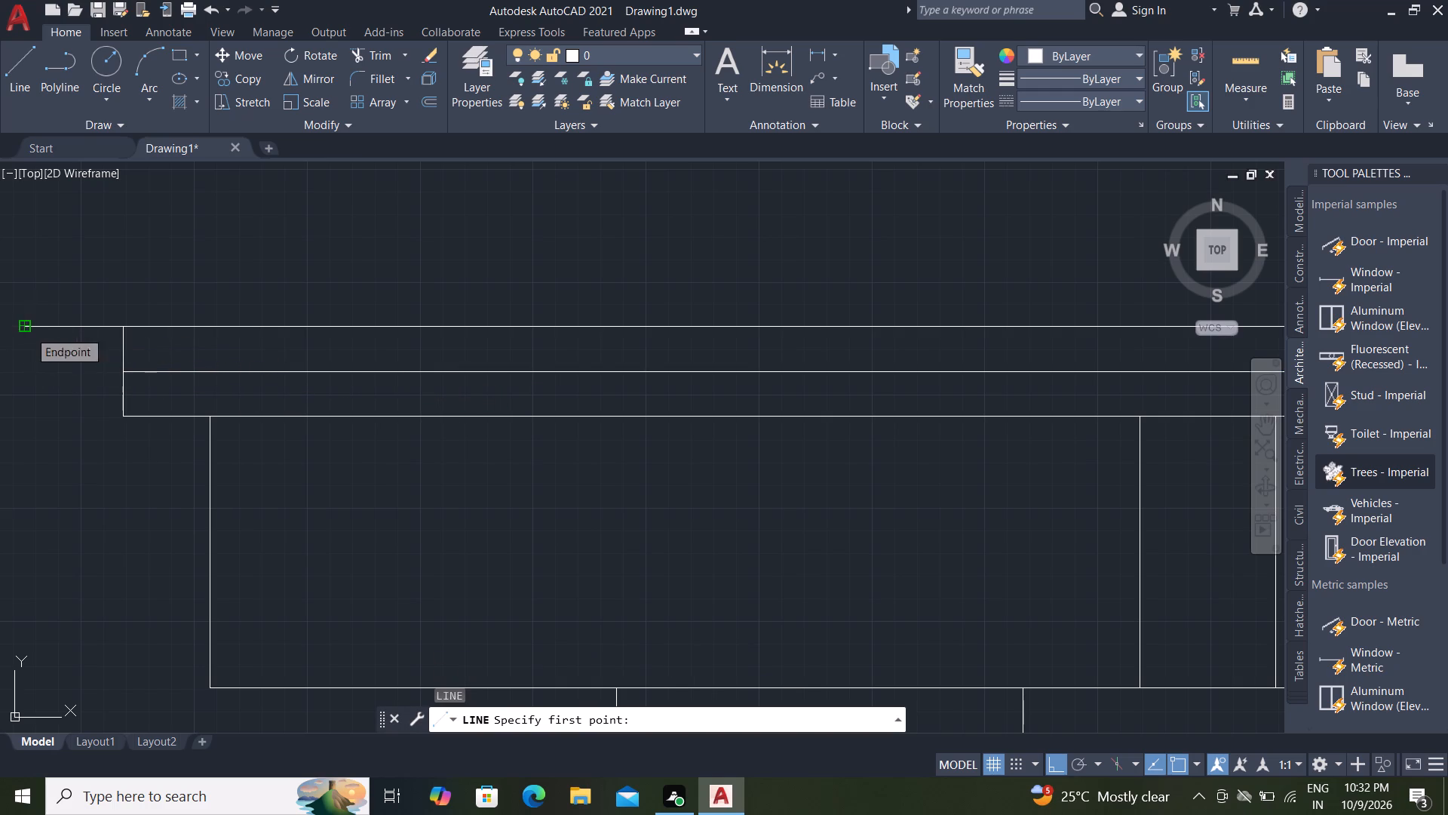
click(56, 446)
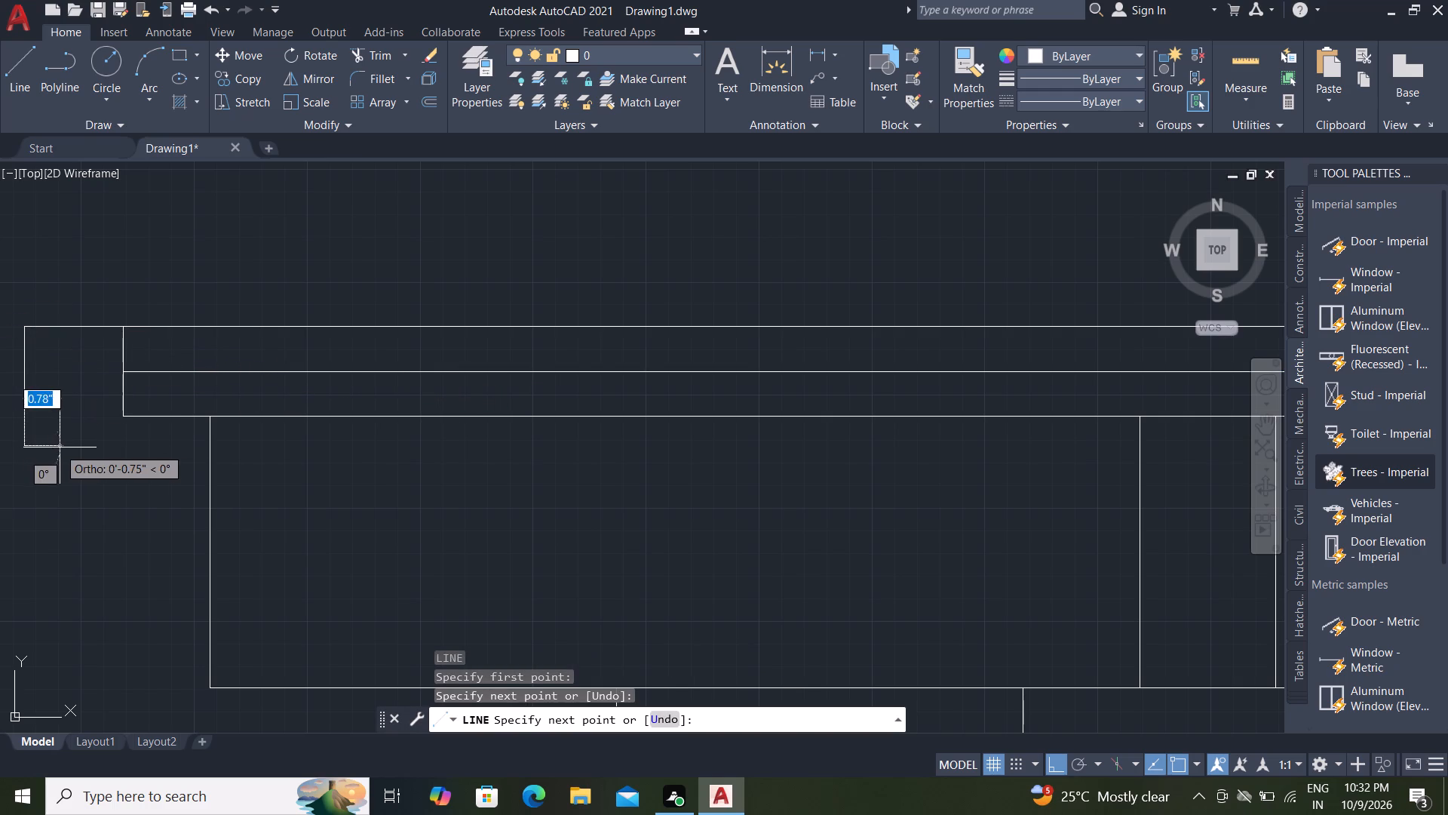
key(Escape)
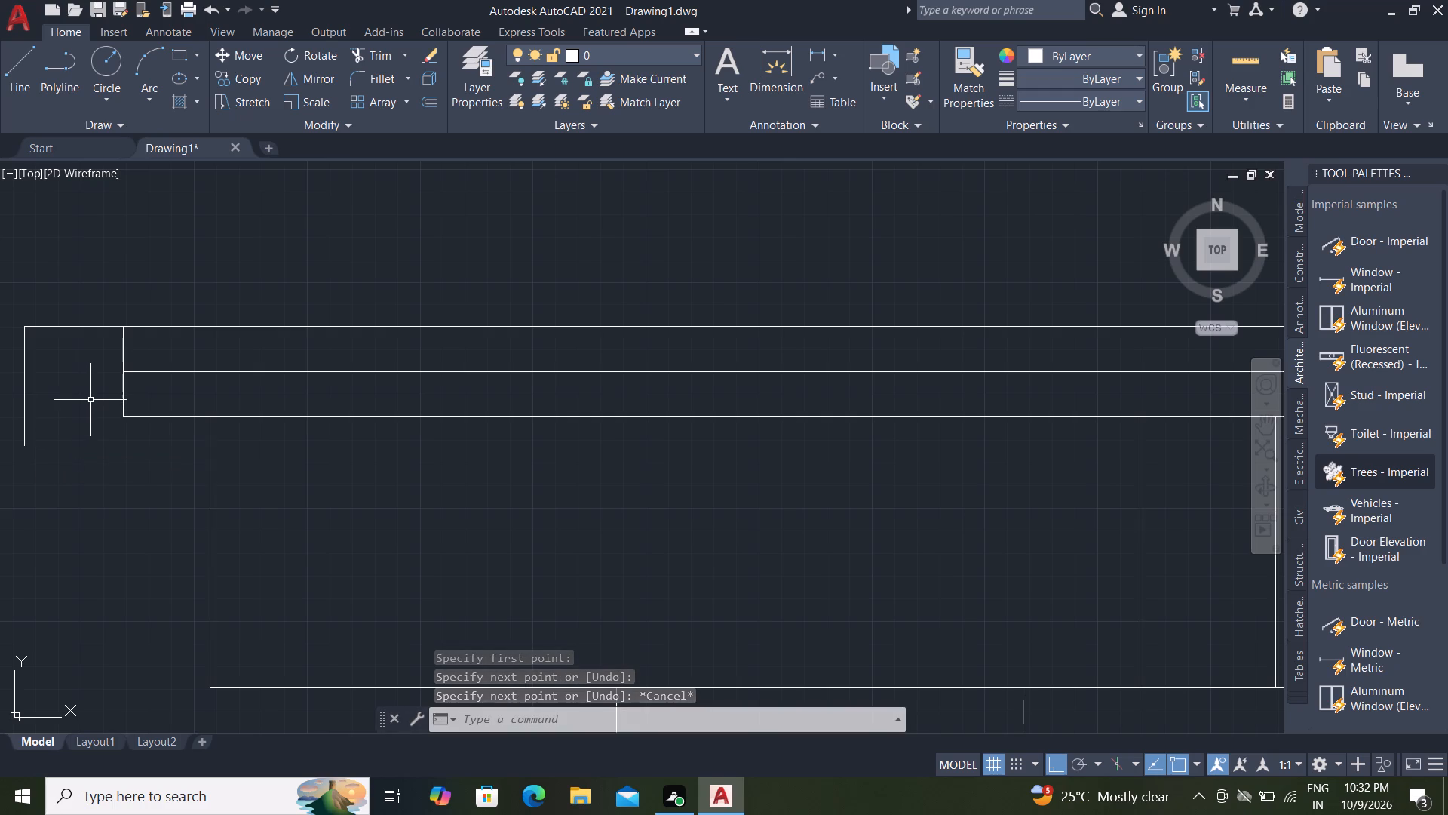
Extend the middle layer line further left to the outer vertical line.
text(EX)
key(space)
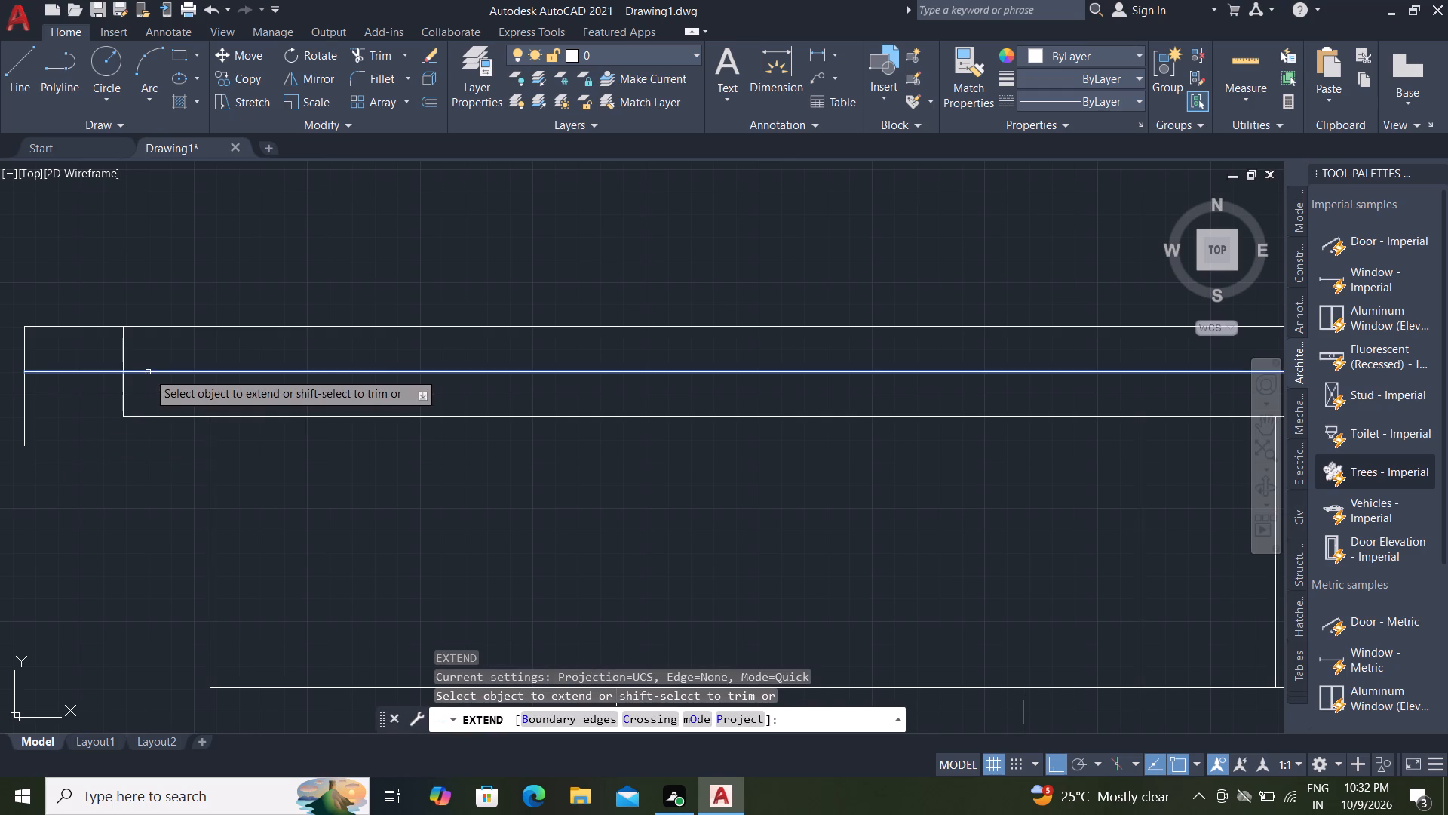
click(148, 372)
key(Escape)
Trim the inner vertical end line between the uppermost and middle layer lines.
key(t)
text(R)
key(space)
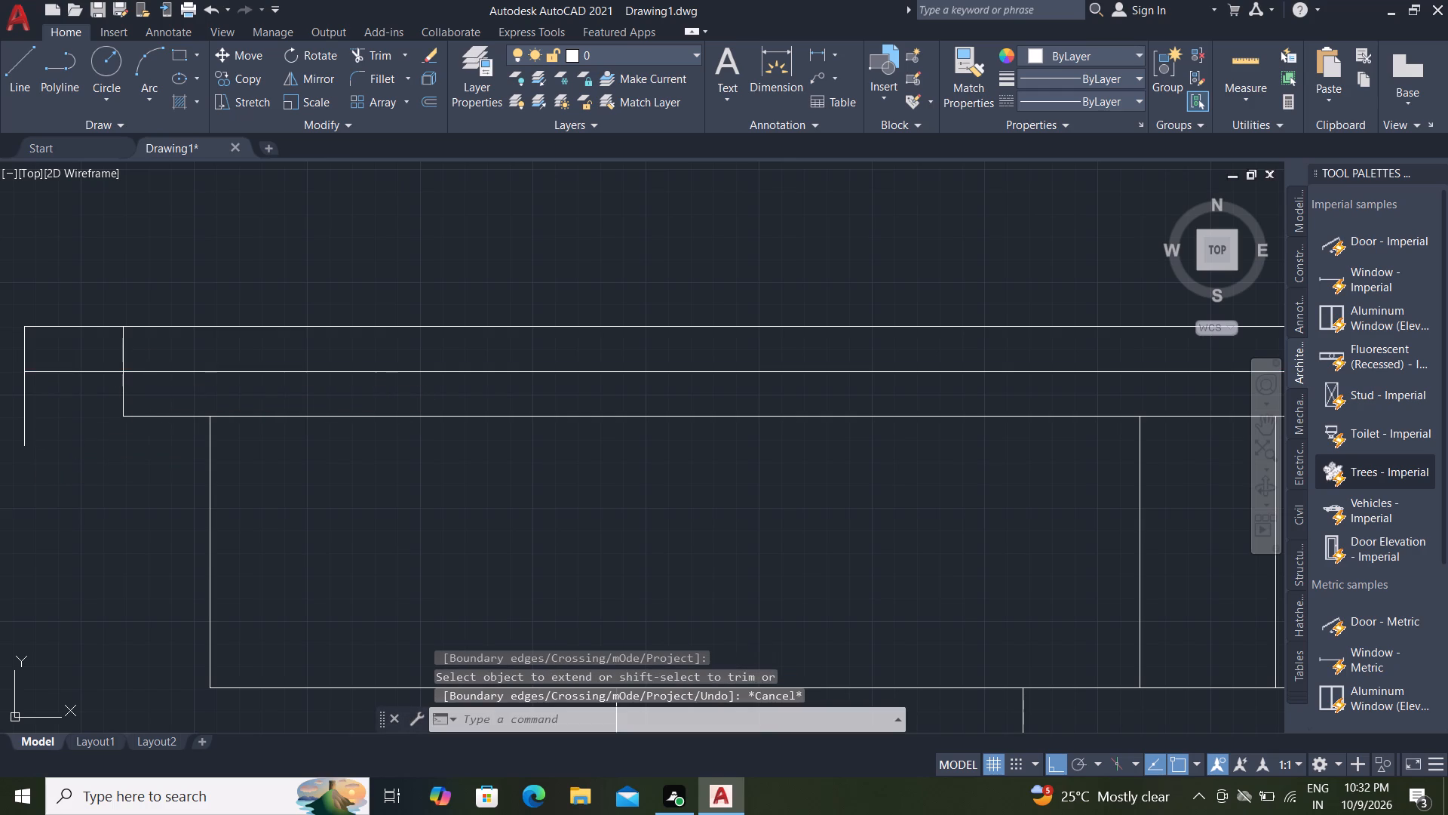
click(118, 359)
click(142, 355)
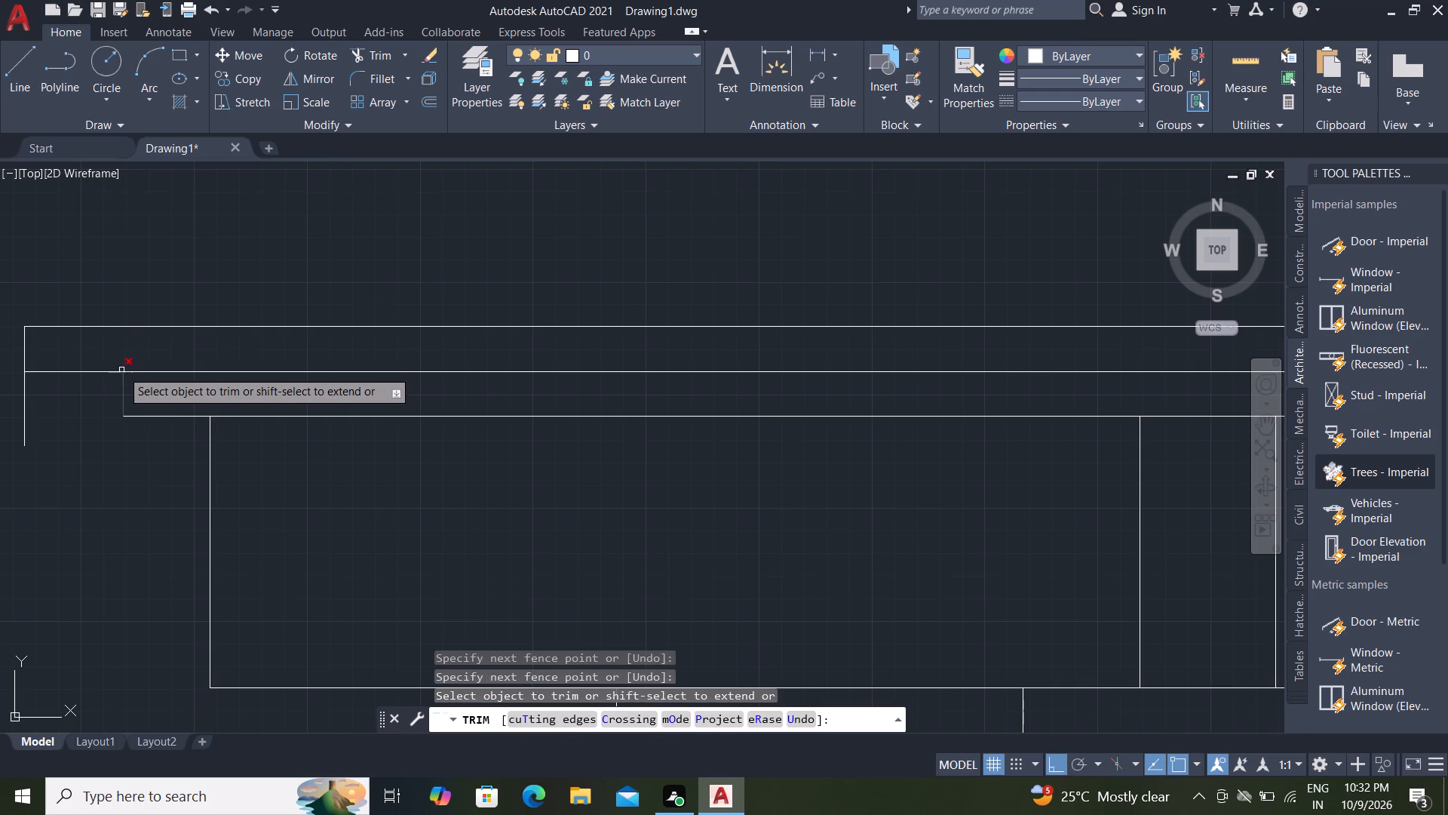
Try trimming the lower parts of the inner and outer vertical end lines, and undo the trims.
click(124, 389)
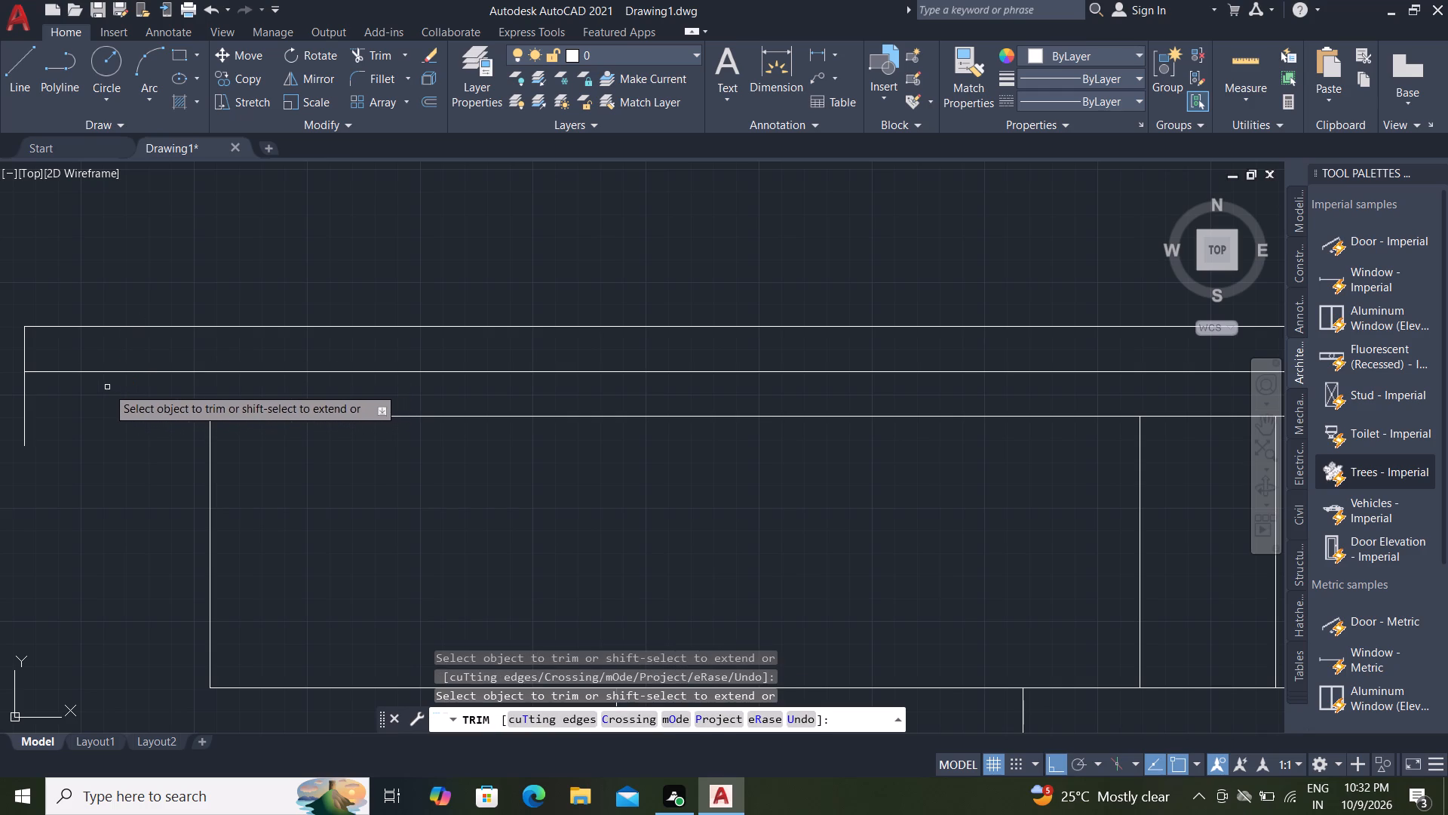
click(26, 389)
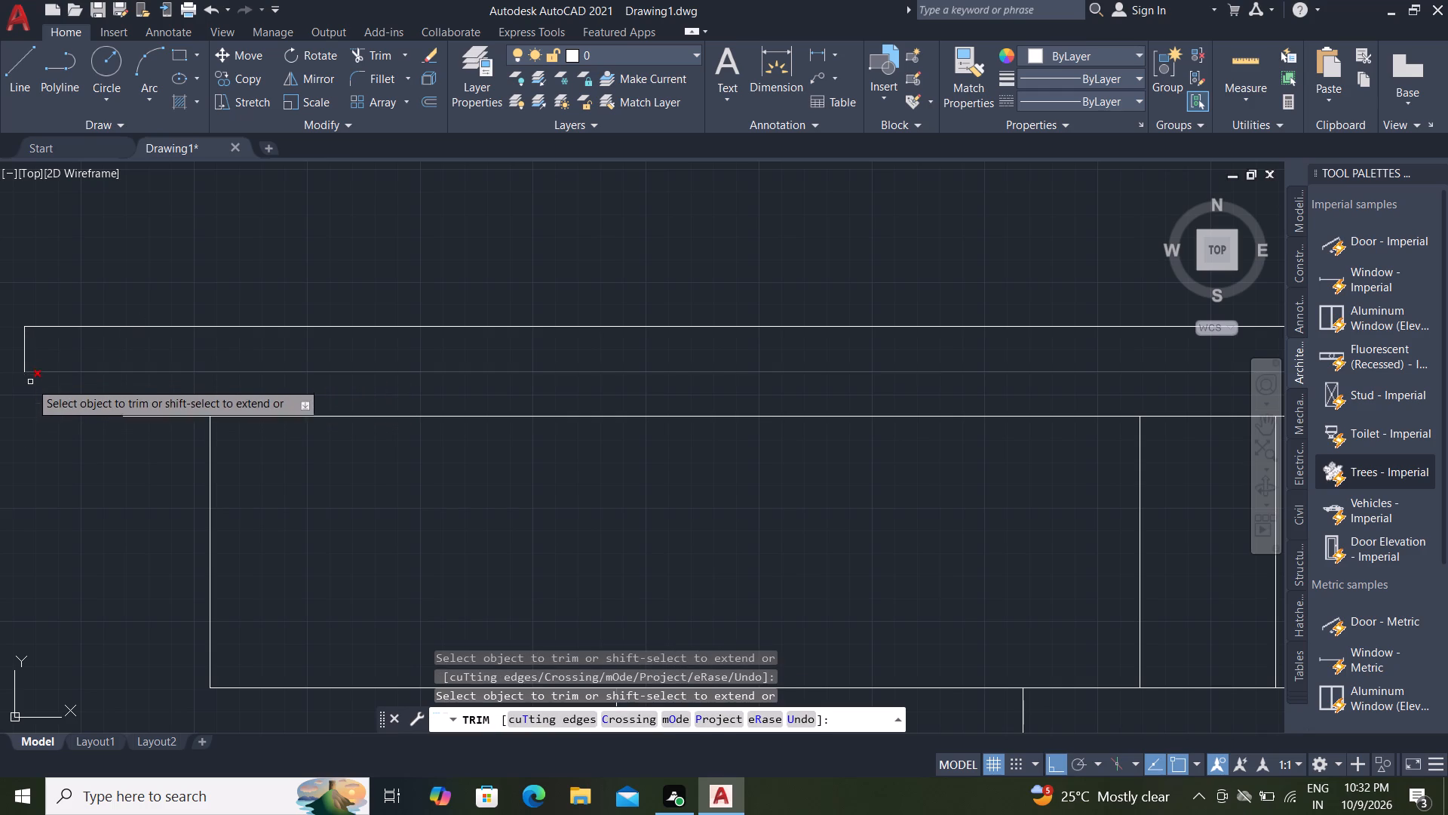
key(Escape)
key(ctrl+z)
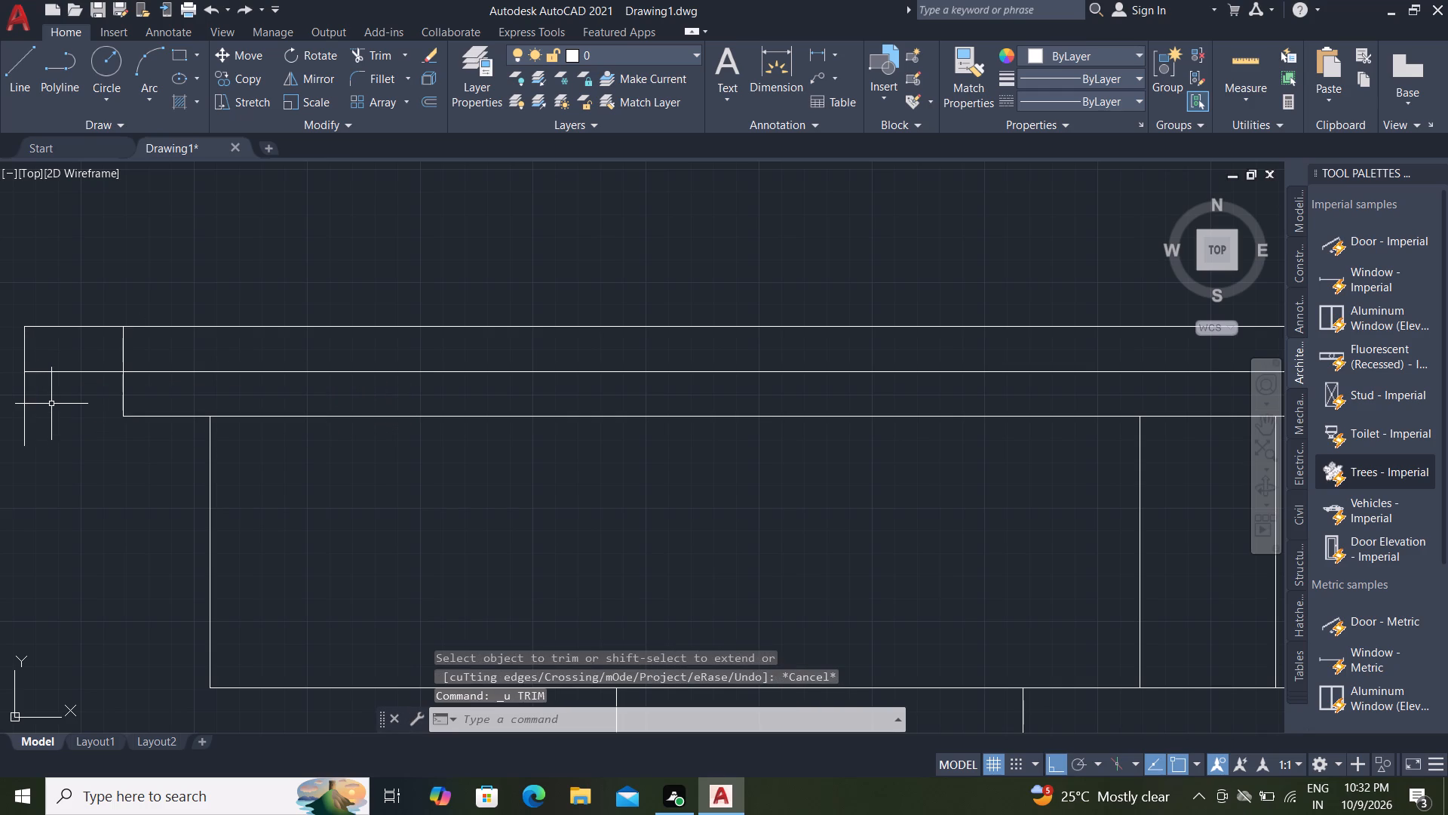
Delete the inner vertical end line at the left end of the 1" layers.
click(124, 365)
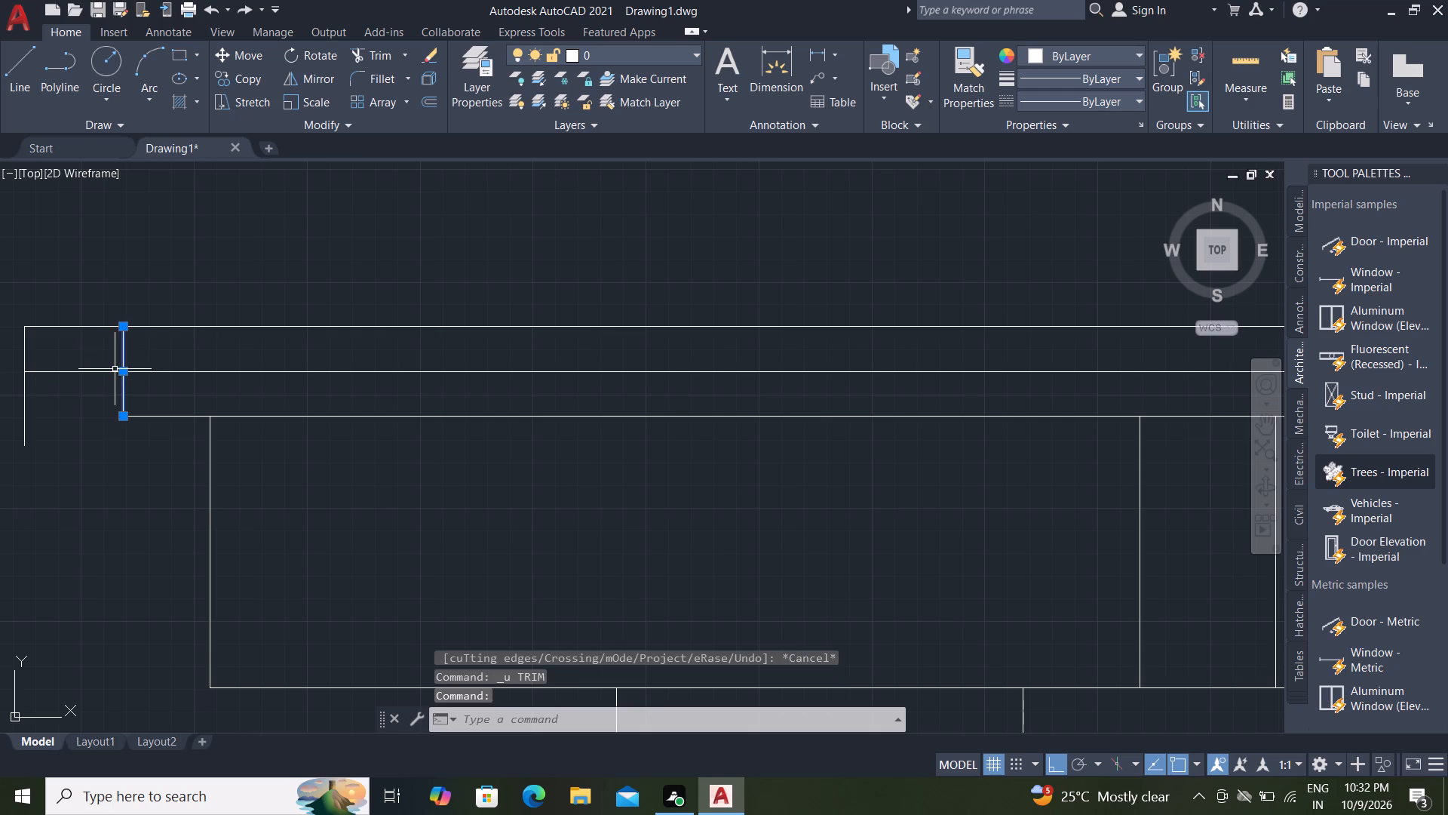
key(Delete)
Extend the lowest layer line left to the outer vertical end line.
scroll(112, 424, down, 1)
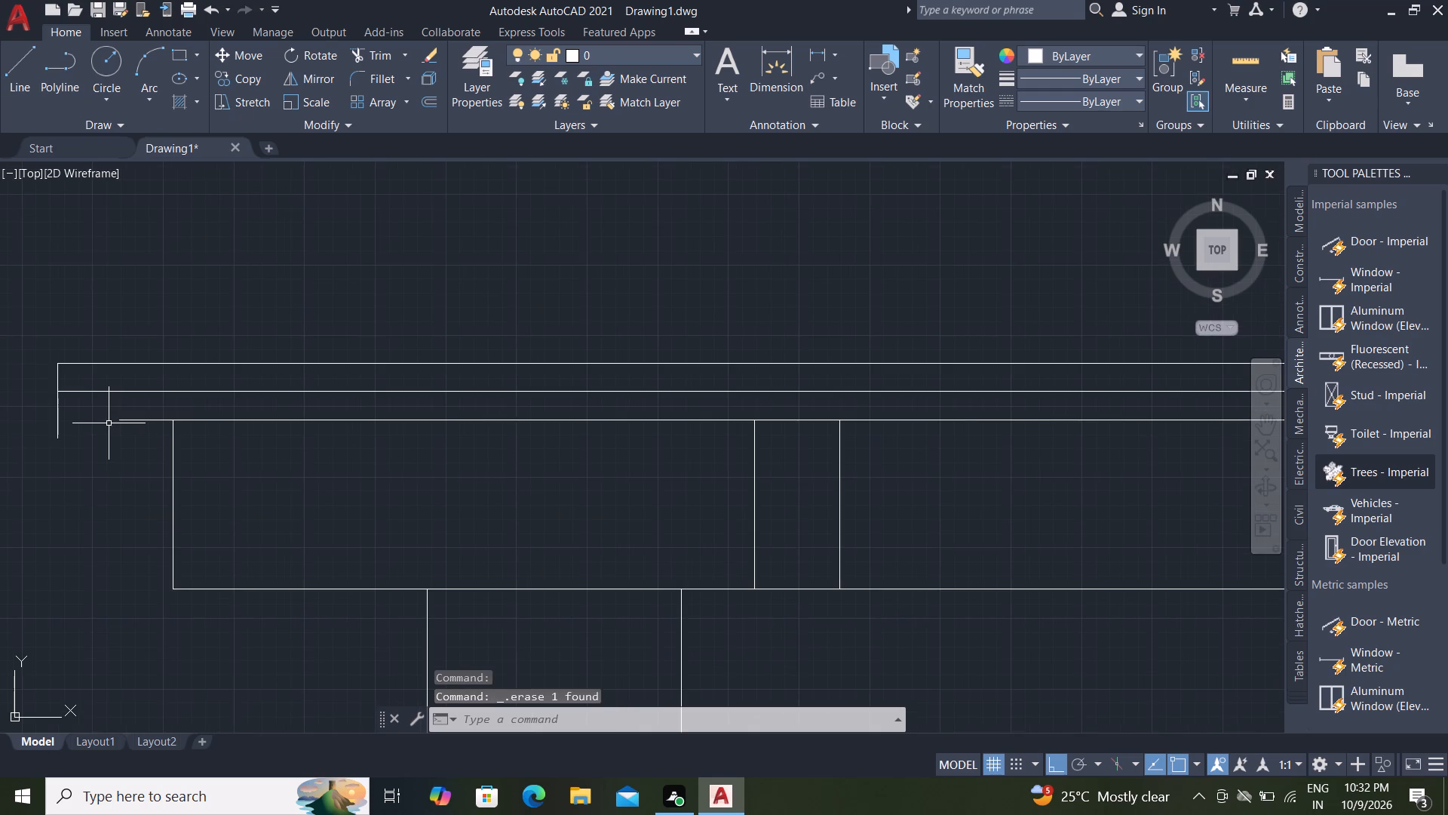
text(EX)
key(space)
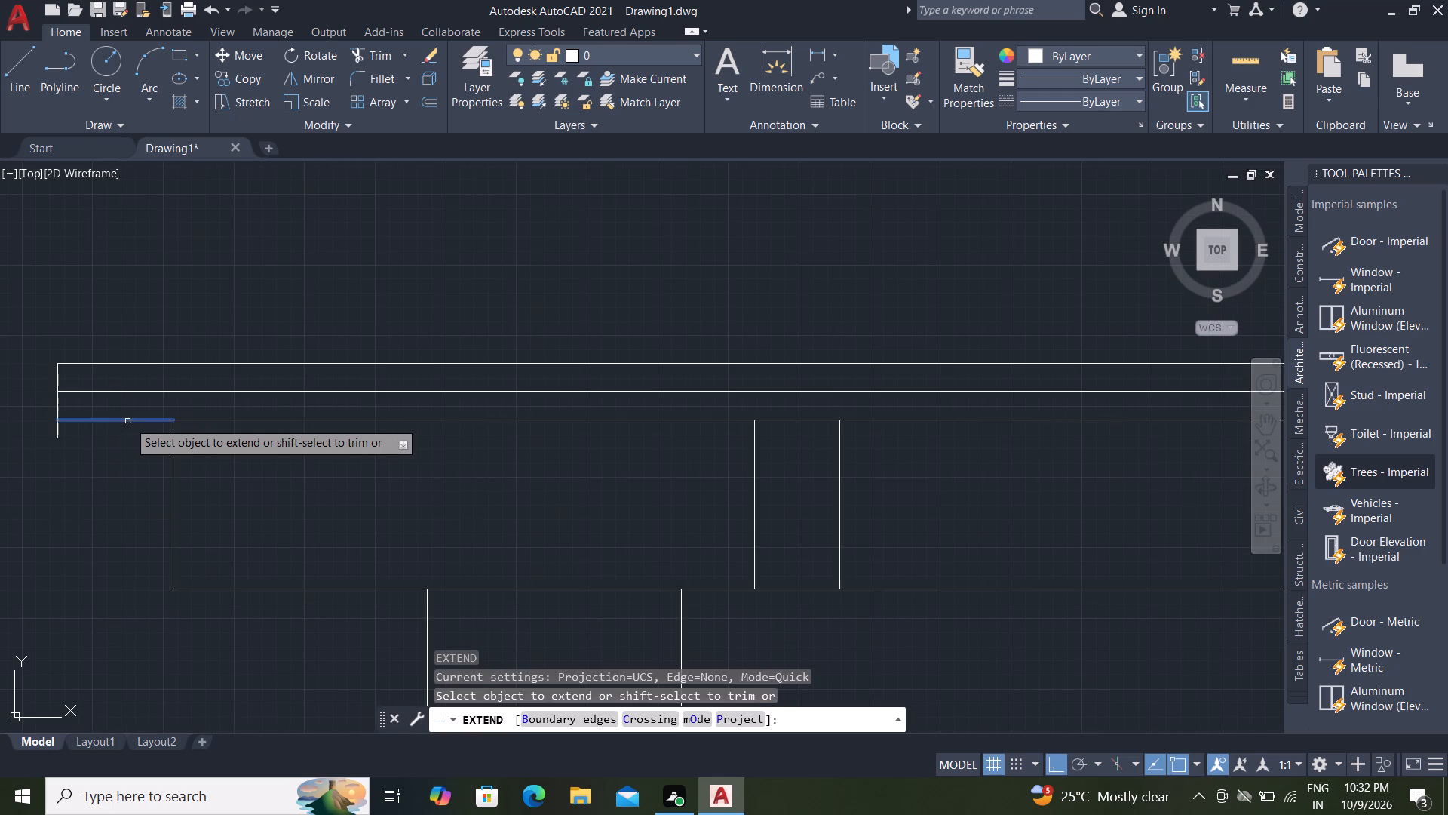
click(130, 421)
key(Escape)
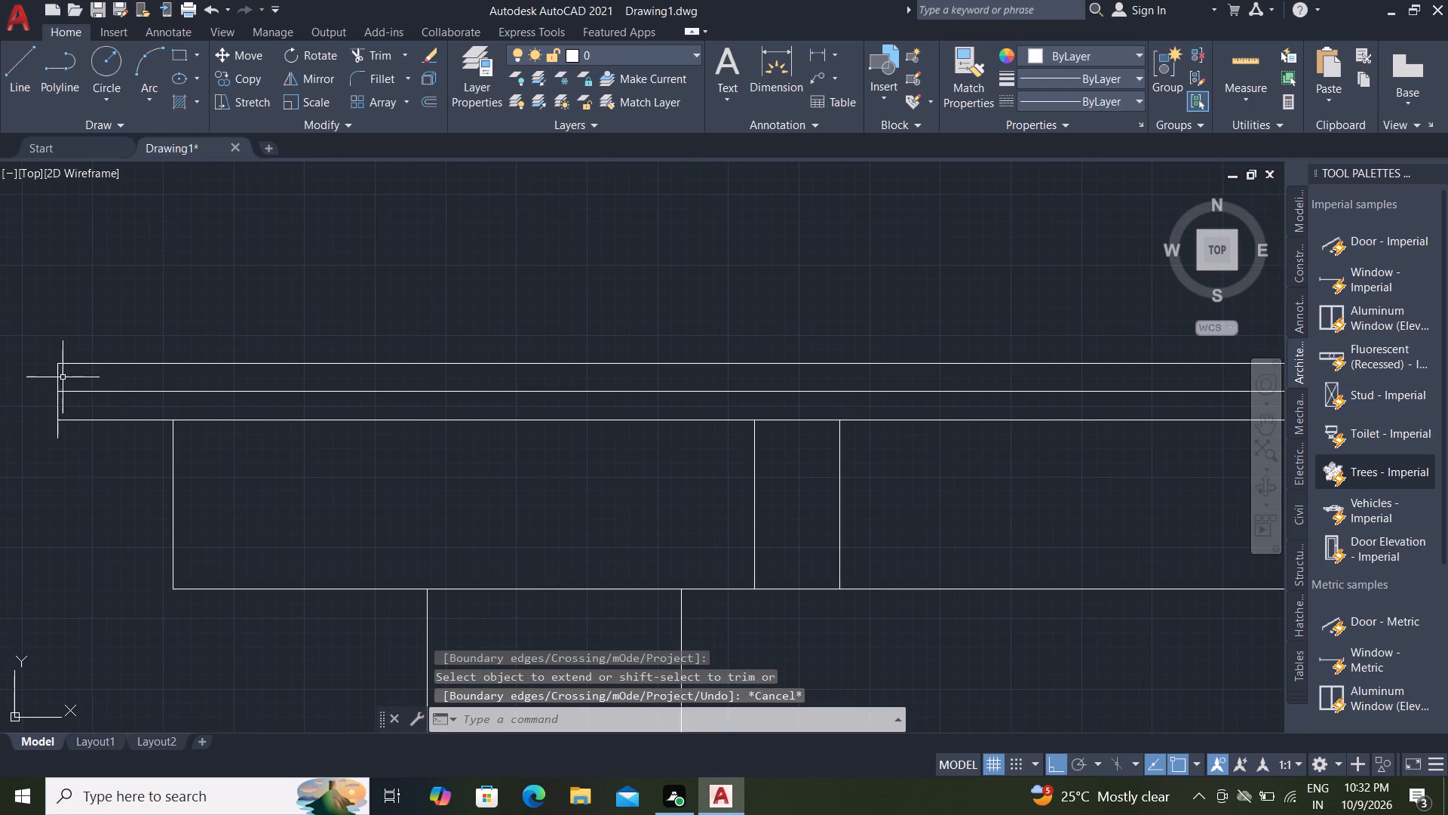
Draw a slanted line from the uppermost layer line's left end down and inward to the lowest layer line.
scroll(63, 377, up, 1)
text(L)
key(space)
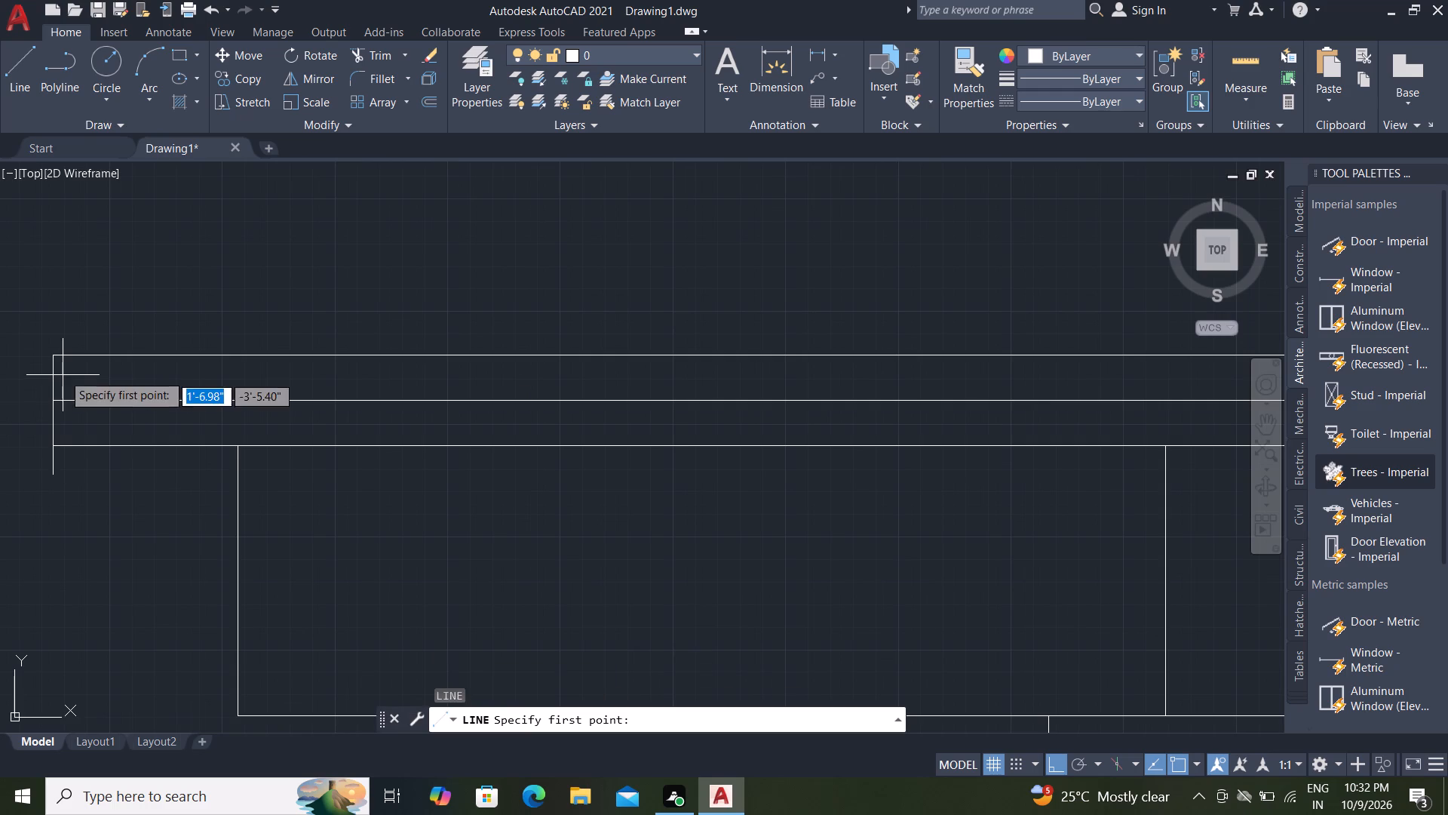
click(54, 358)
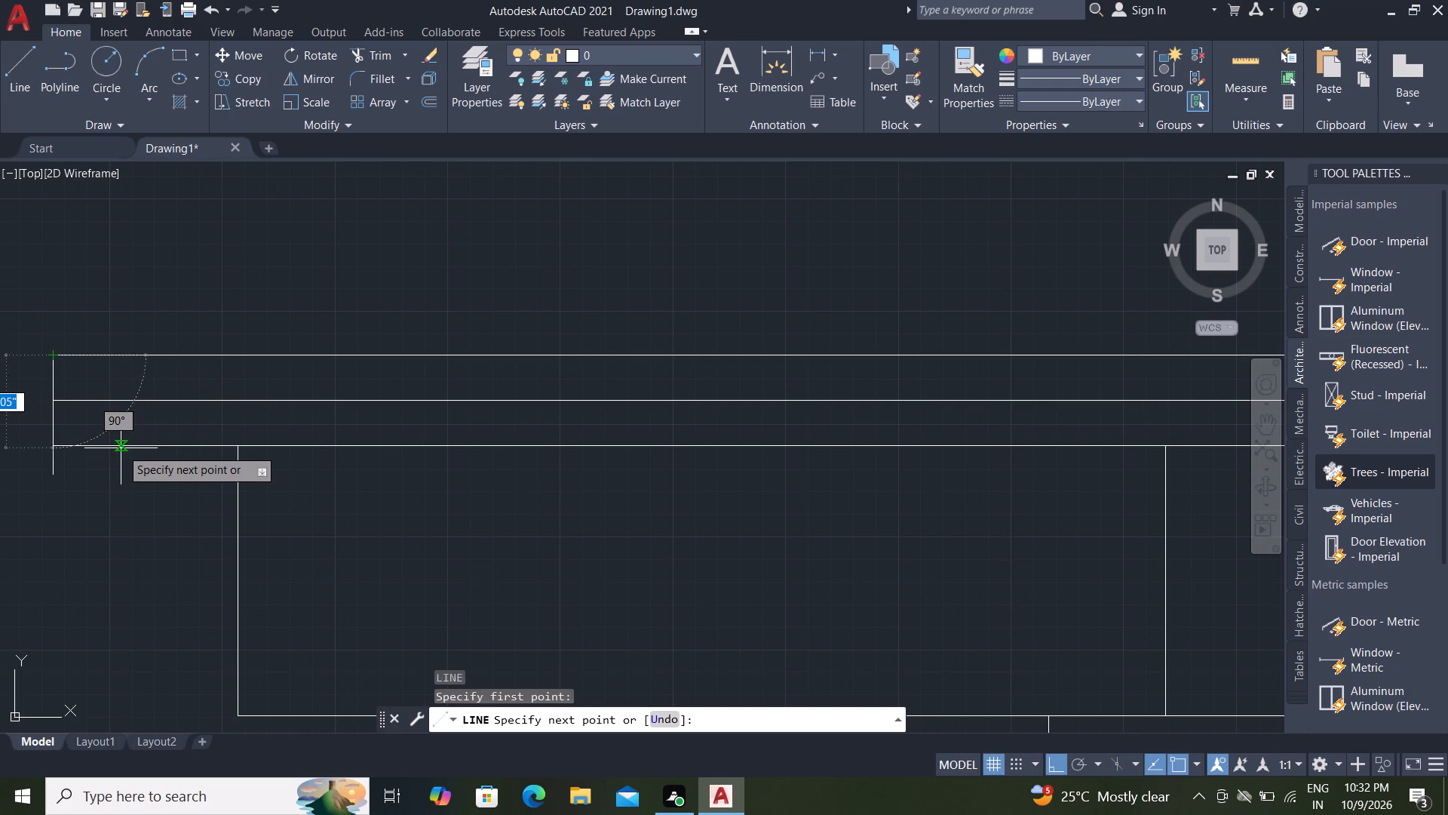
click(121, 448)
key(Escape)
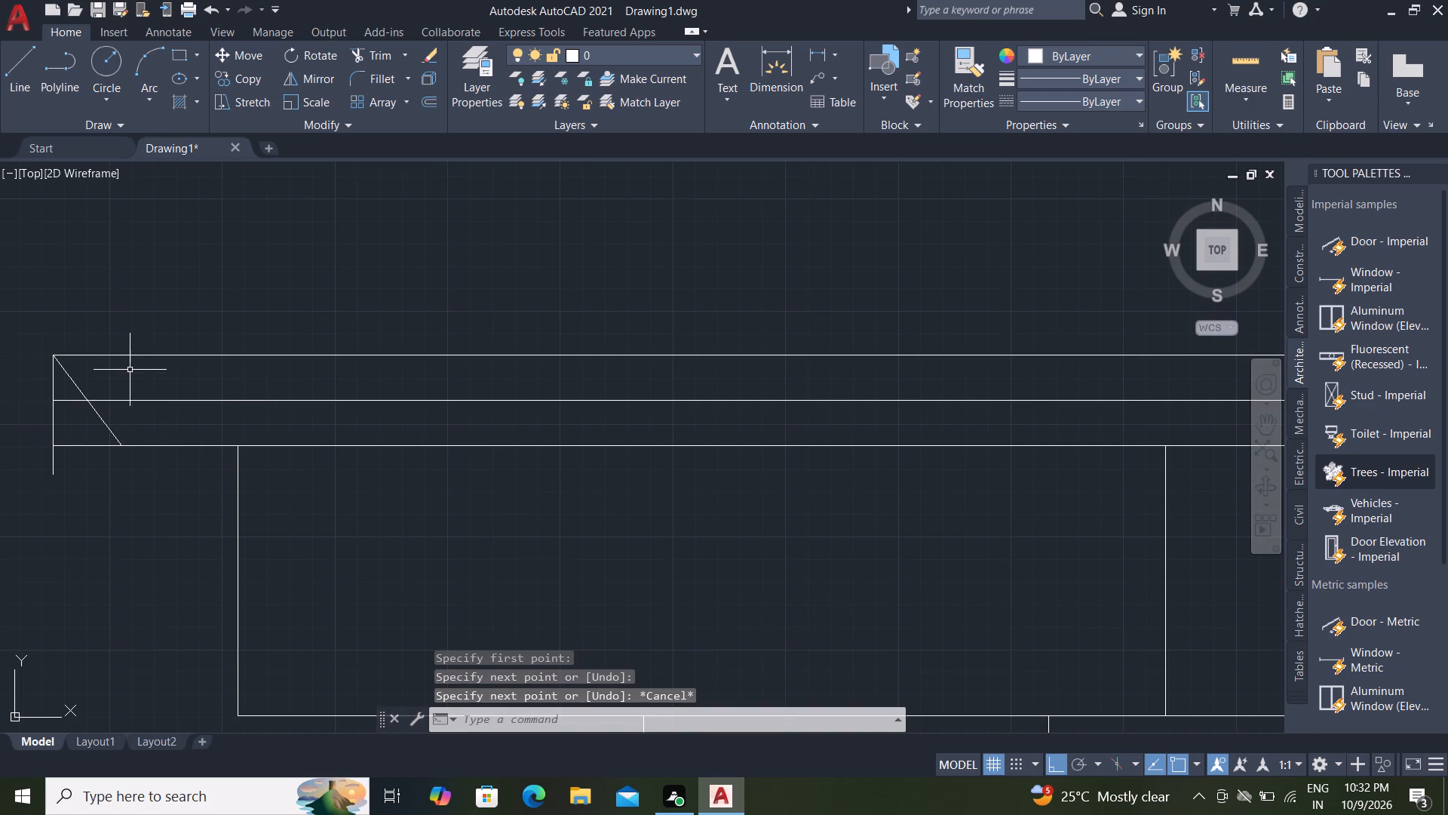
Trim away the outer vertical end line and the middle and lowest layer lines' stubs outside the slanted end line.
text(TR)
key(space)
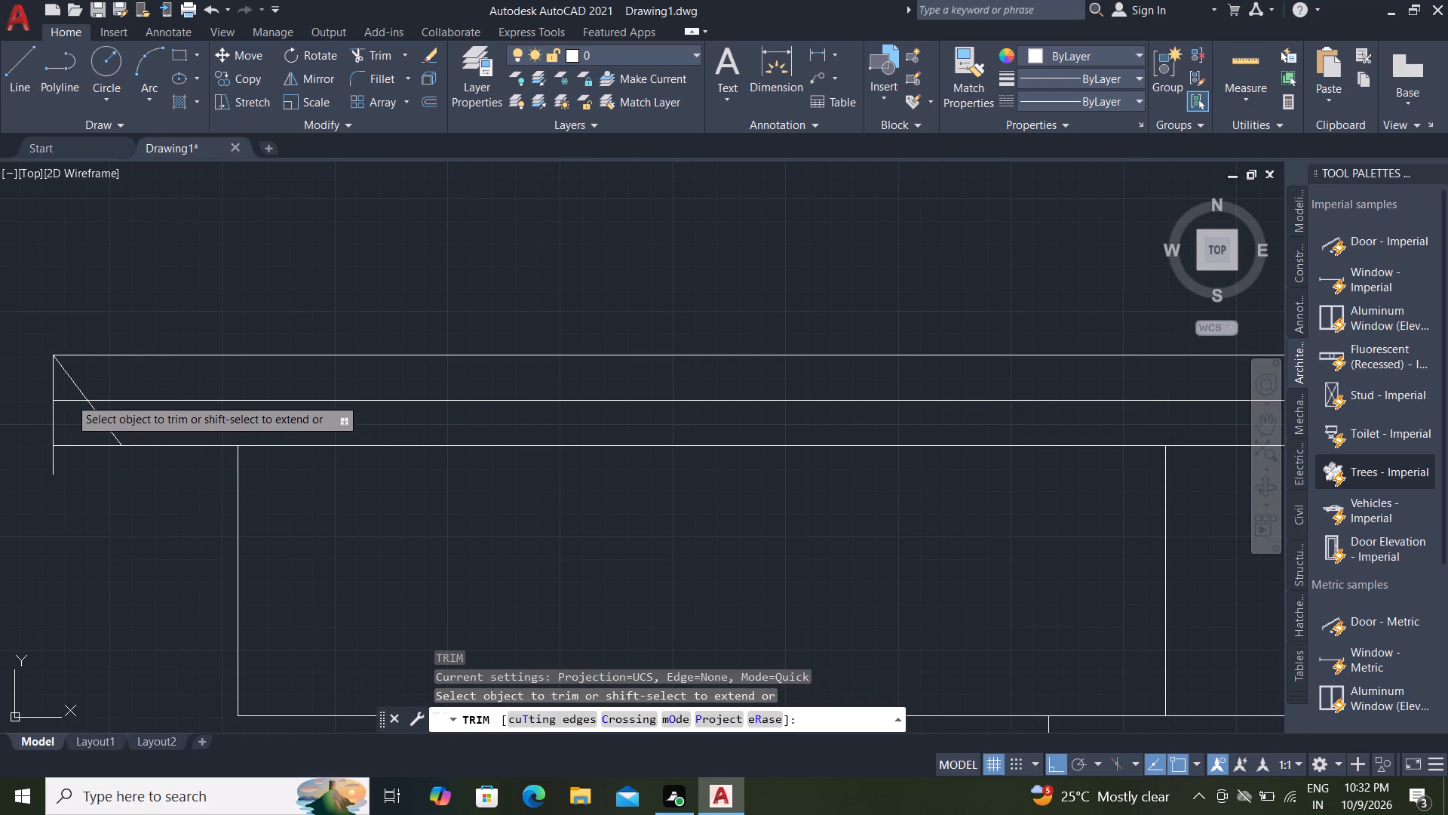
click(69, 398)
click(45, 386)
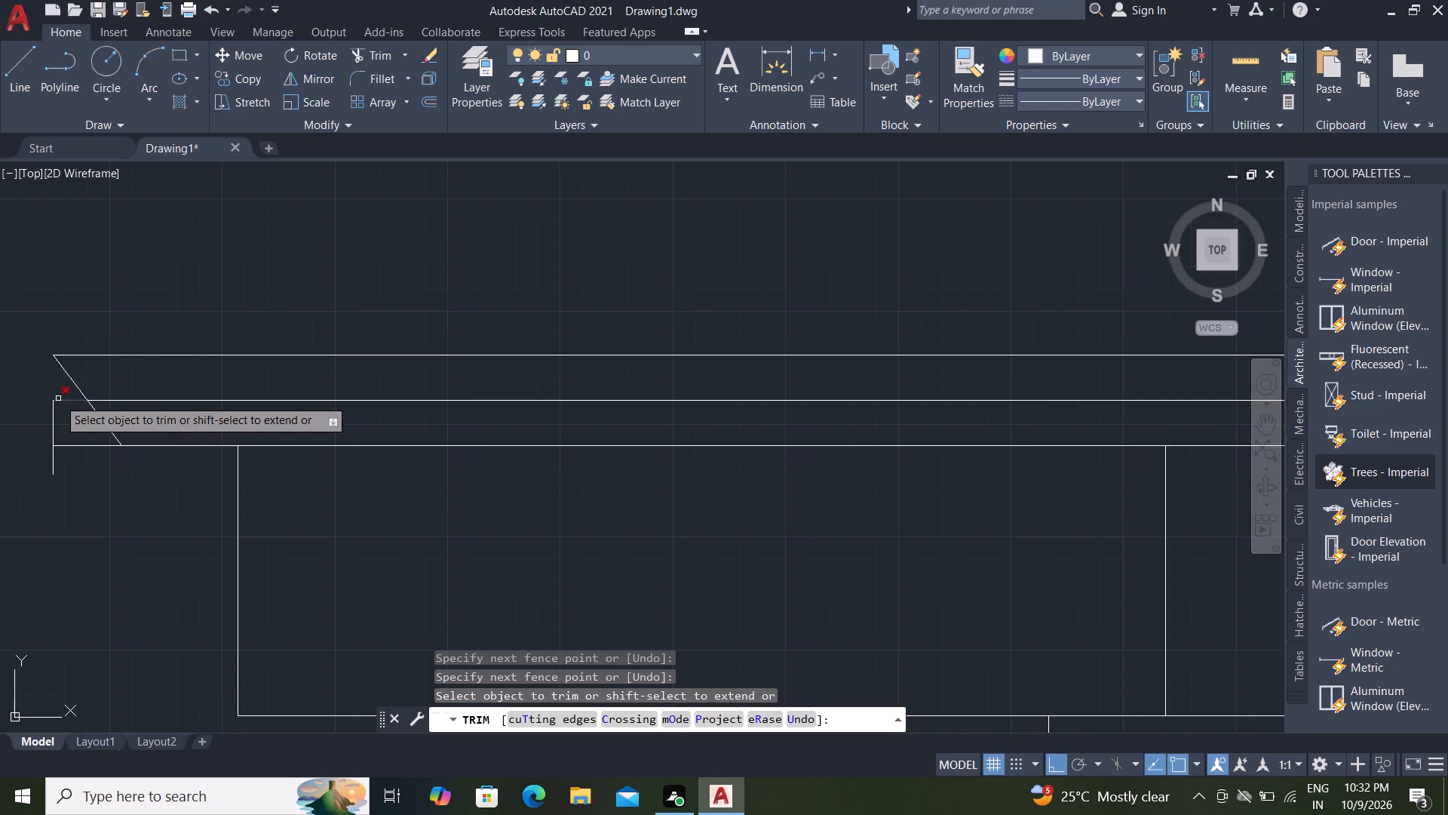
click(58, 398)
click(52, 414)
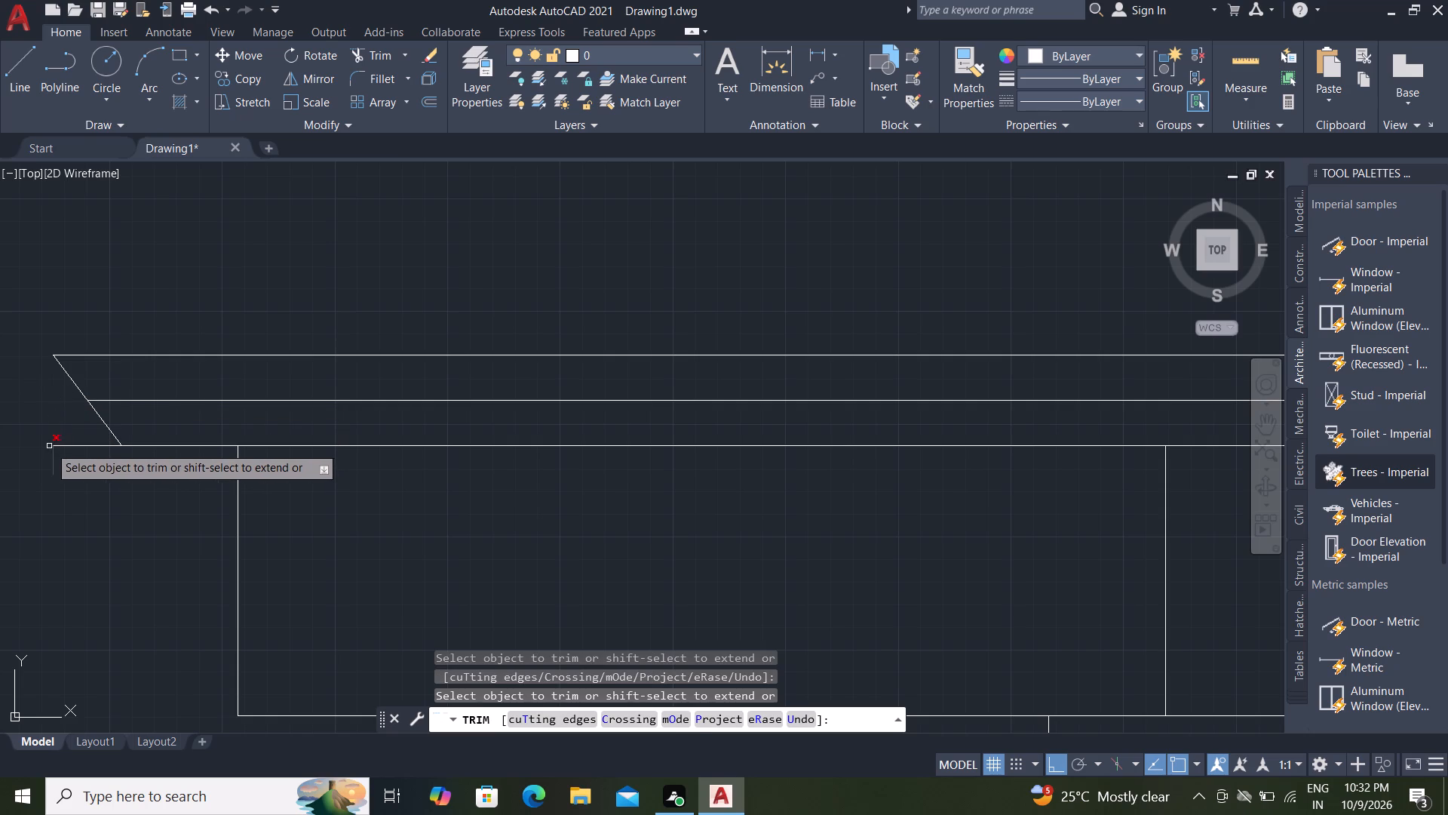
click(49, 445)
click(69, 448)
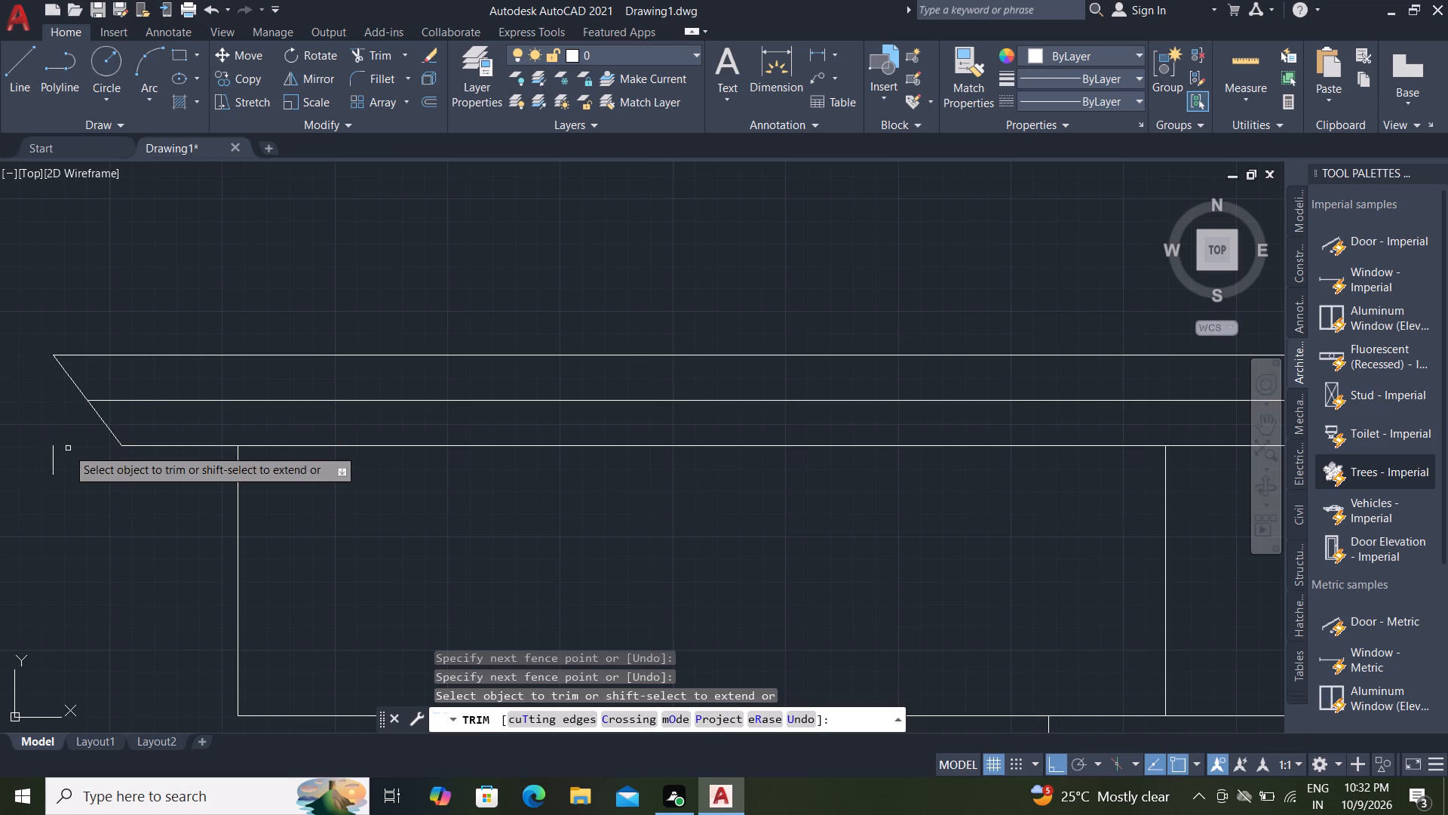
click(55, 455)
key(Escape)
Draw a stepped joint from the single slab joint's top: up to the middle layer line, 3" left, and up to the uppermost line.
scroll(35, 426, down, 3)
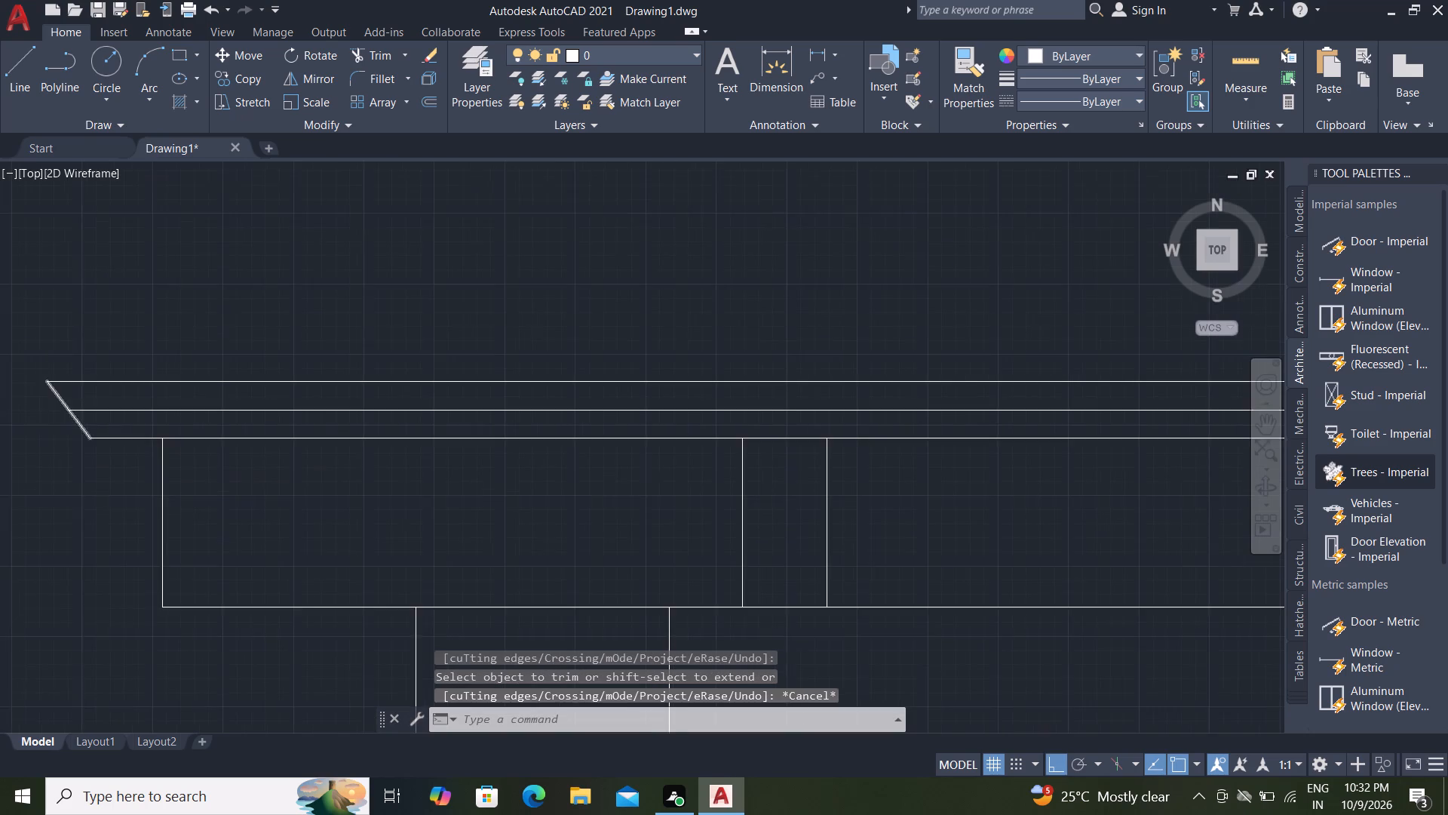
scroll(44, 372, down, 1)
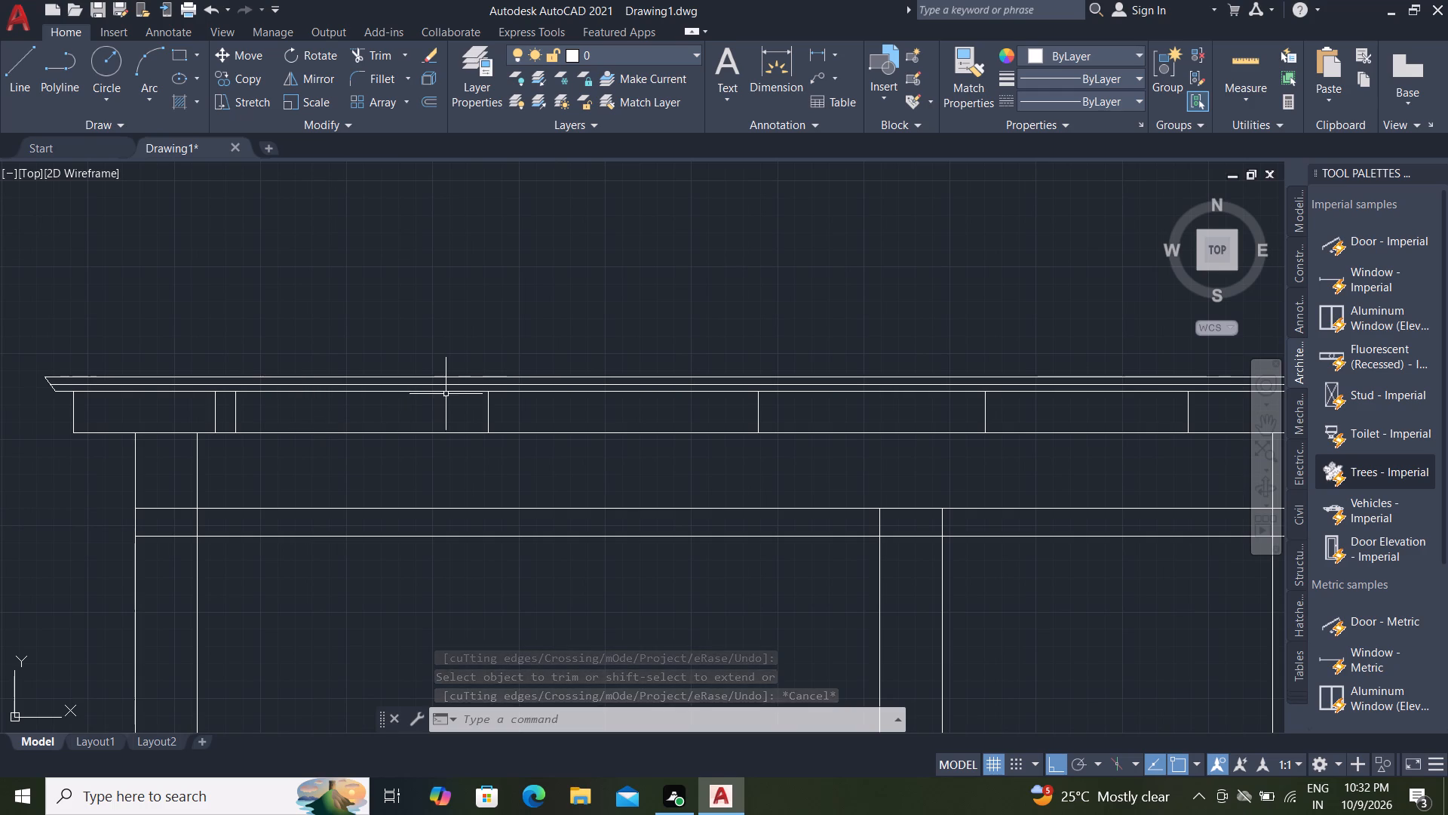
scroll(484, 383, up, 3)
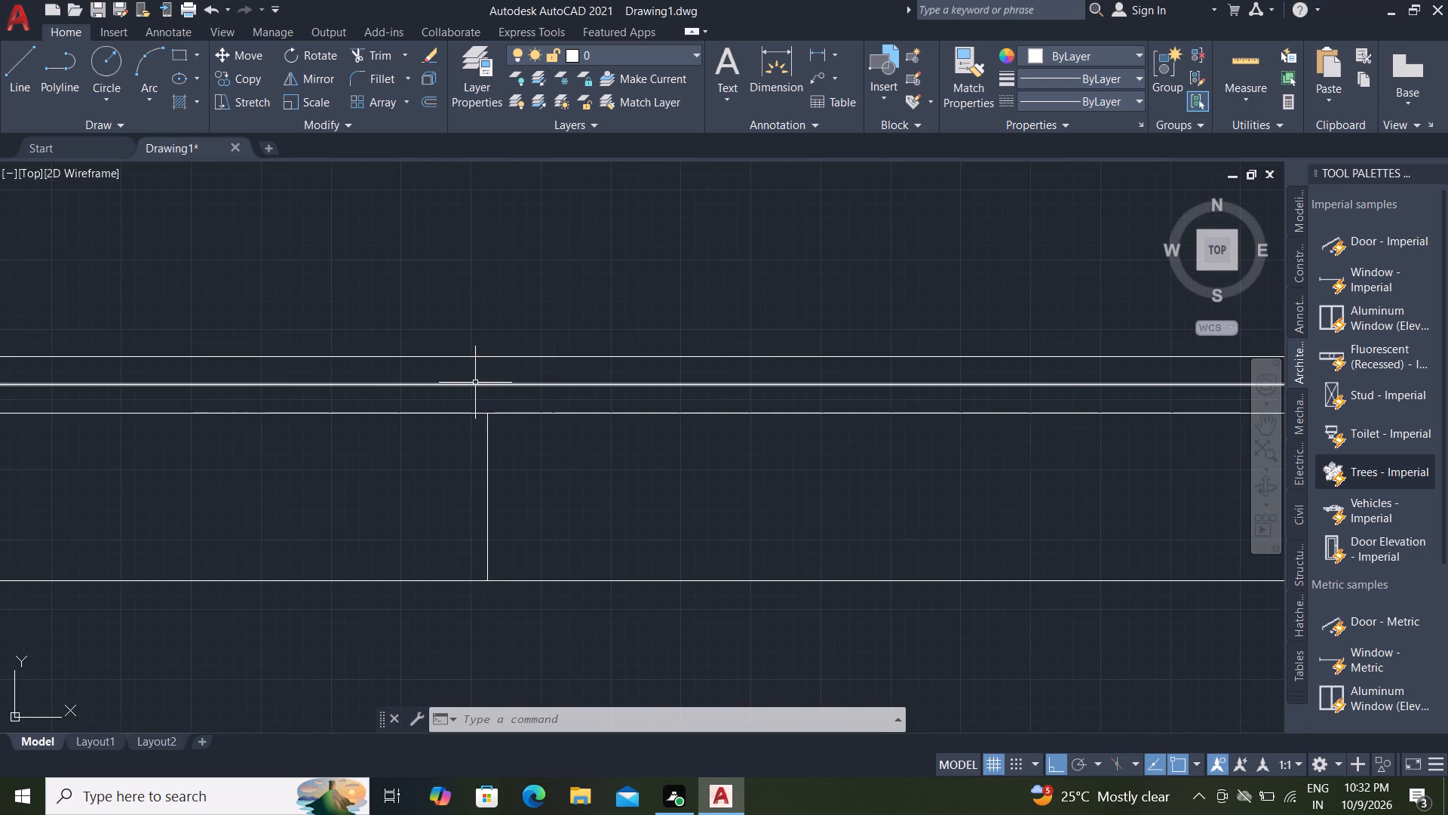
click(22, 60)
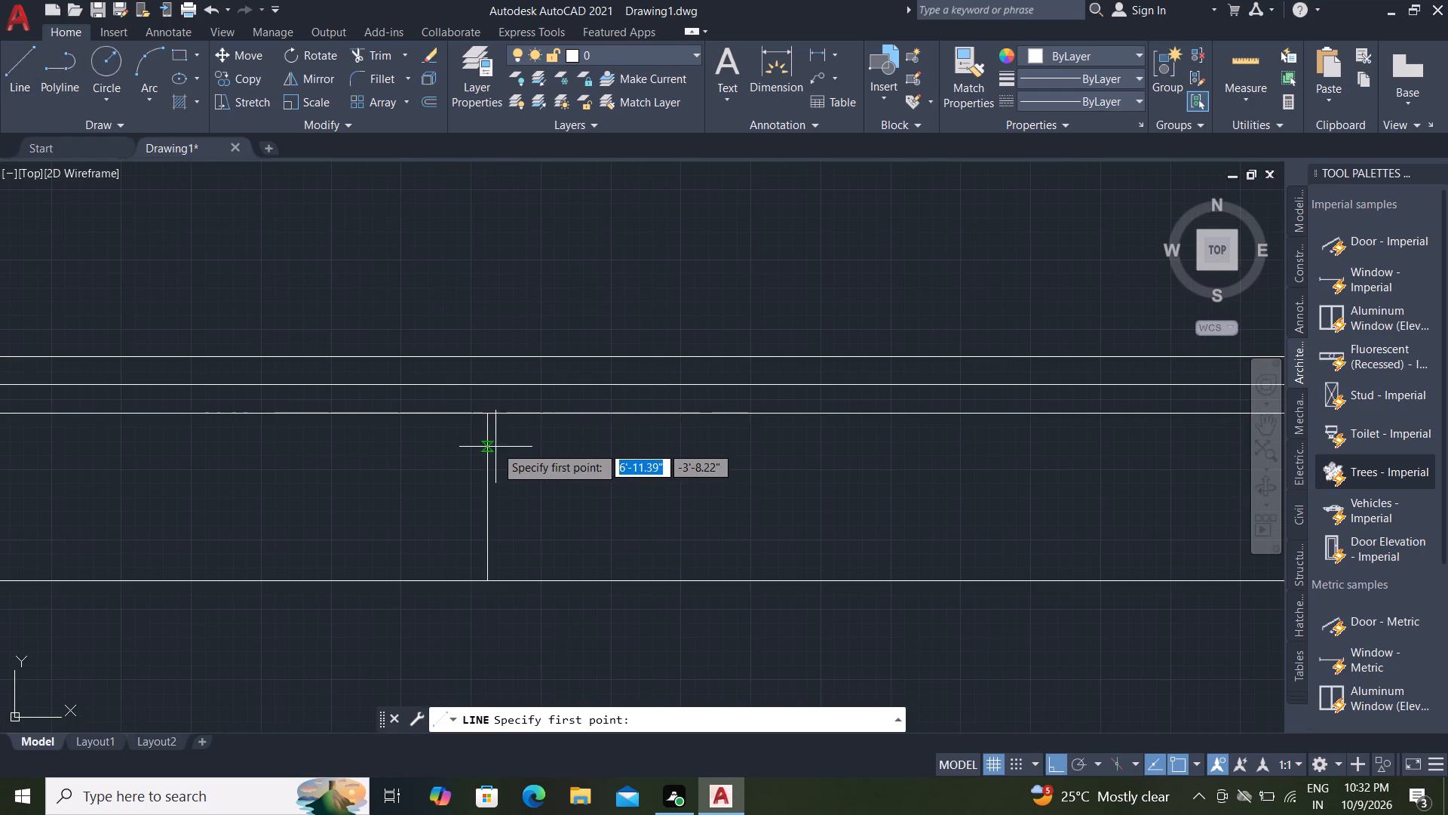
click(485, 412)
click(487, 379)
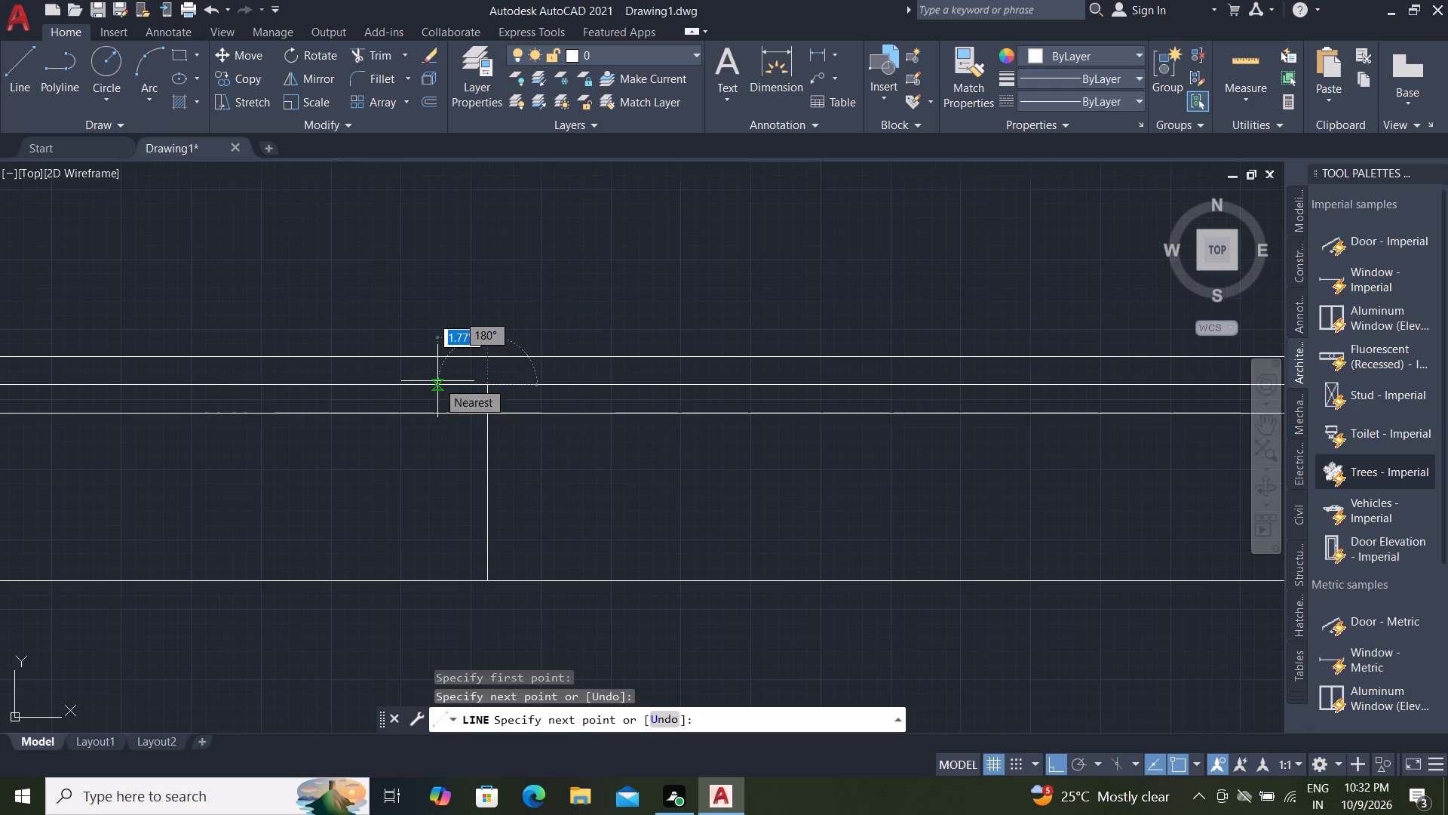
scroll(437, 381, up, 4)
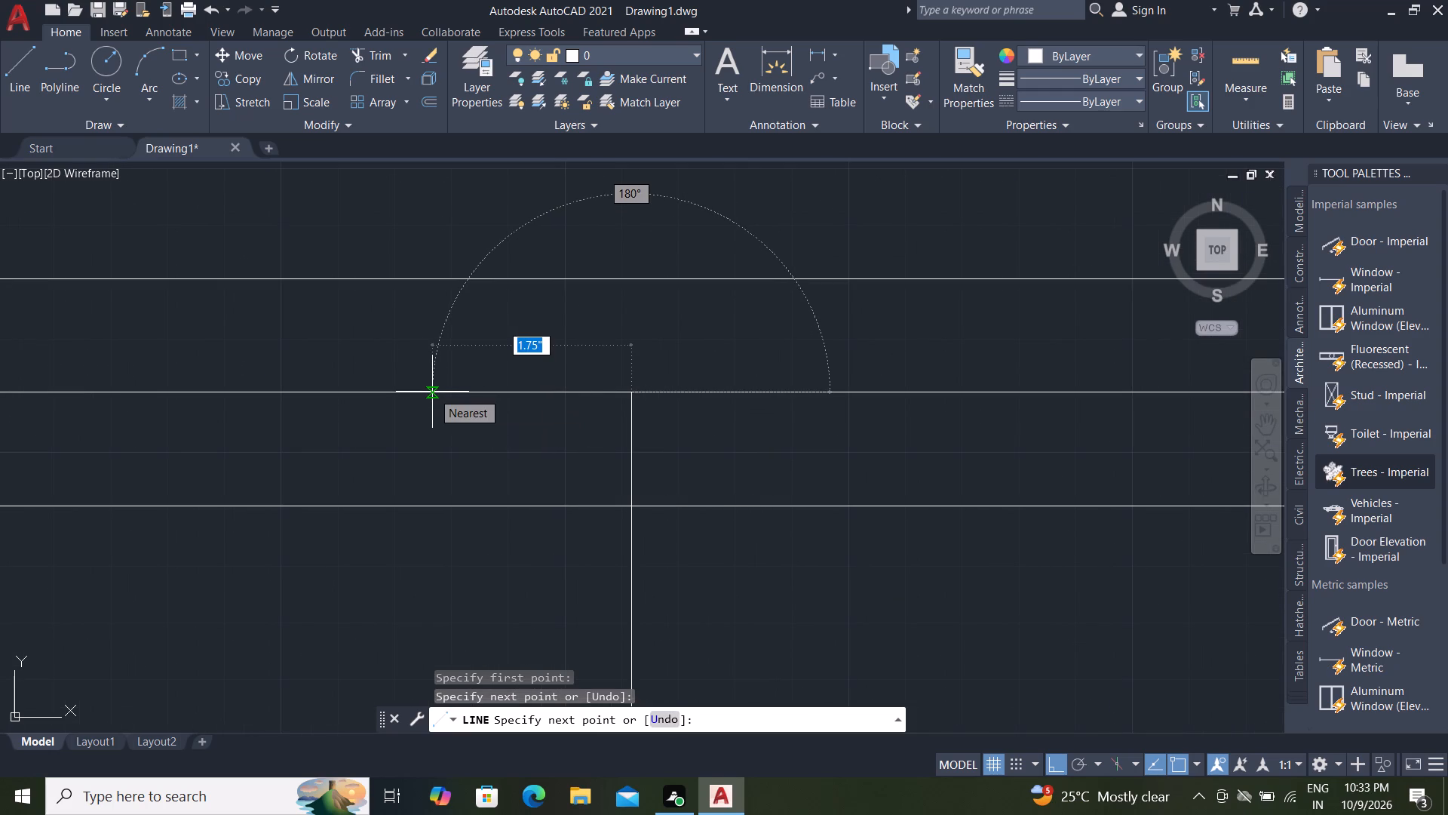
text(3")
key(Return)
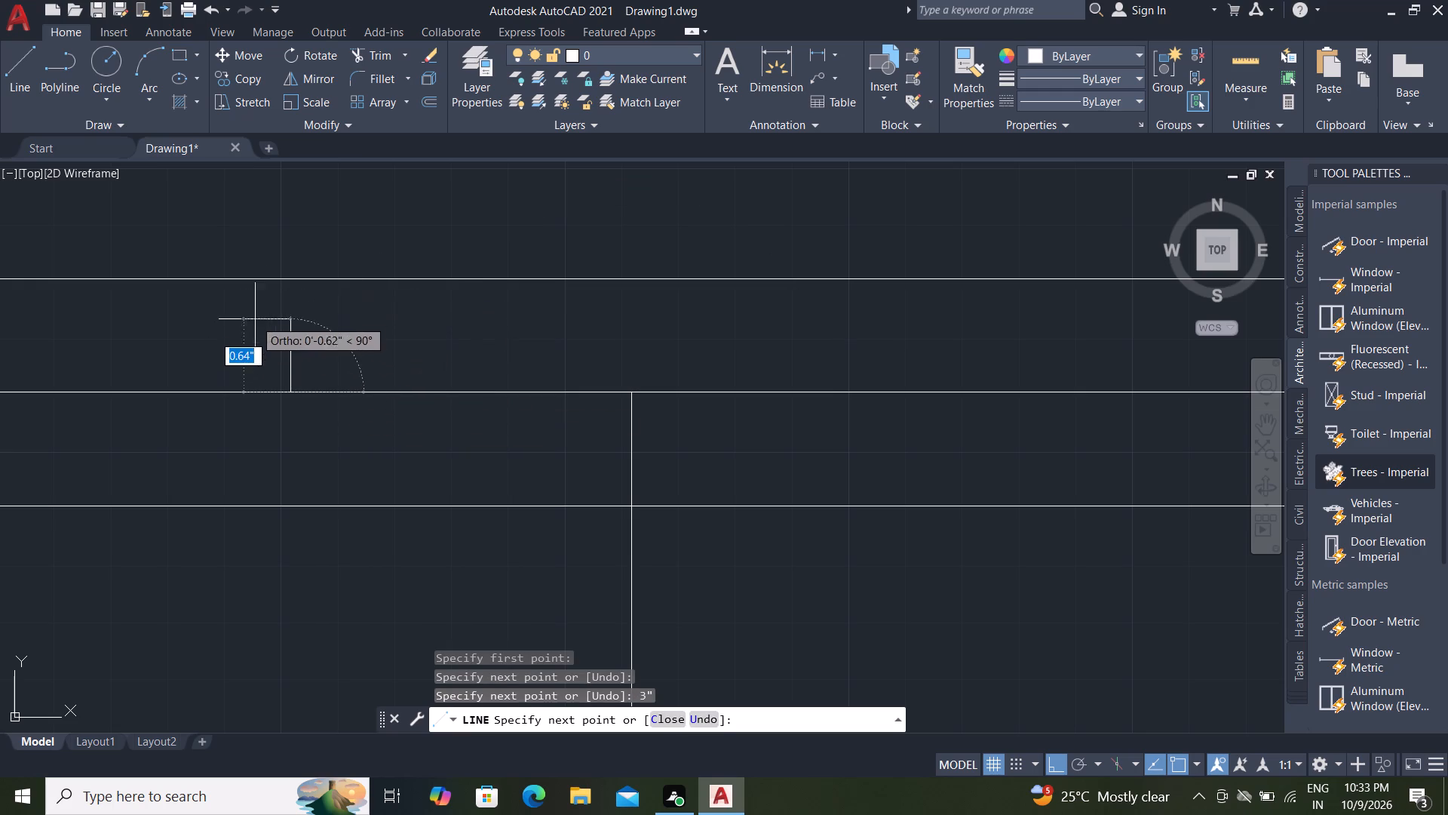
click(287, 278)
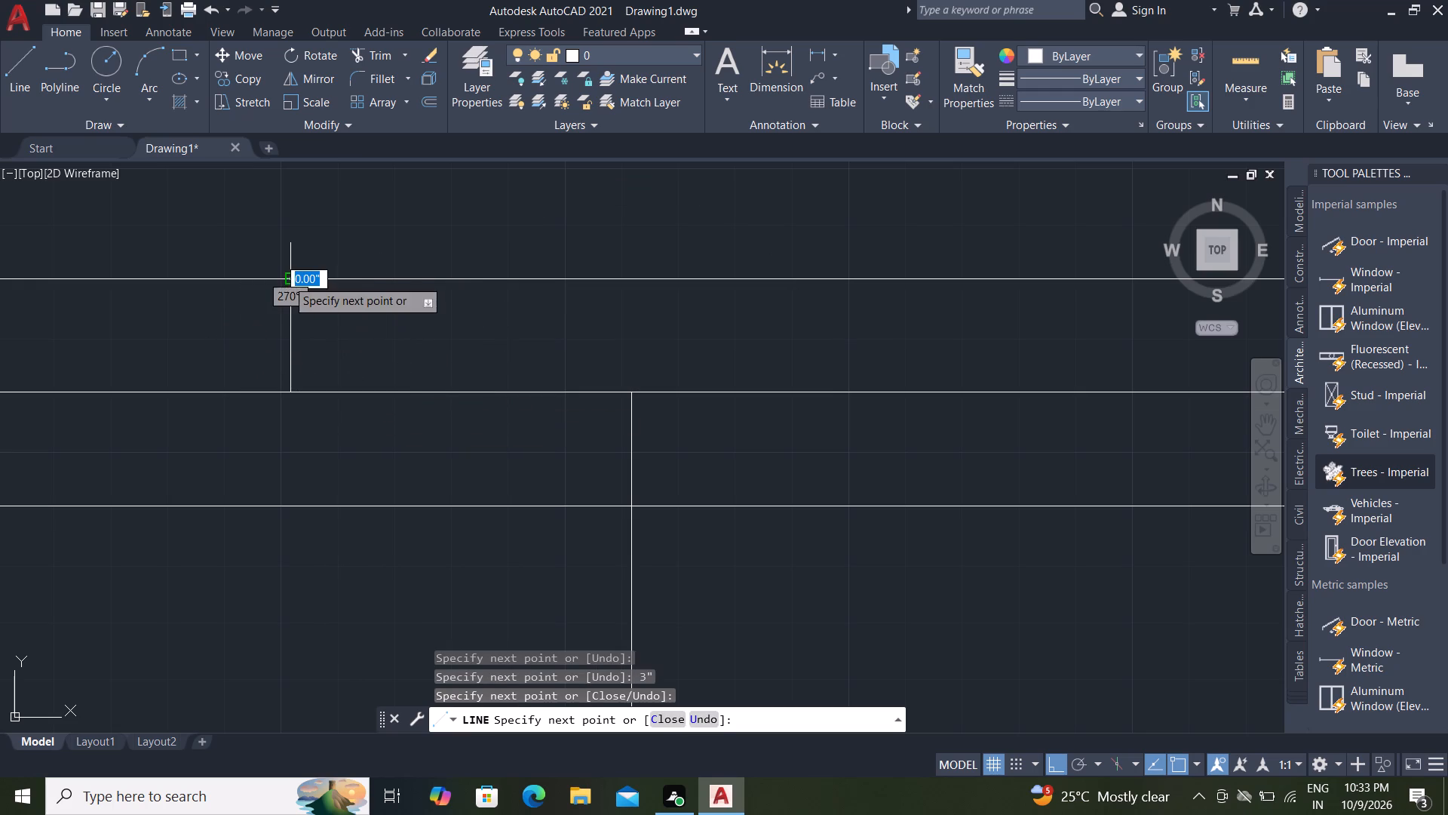
key(Escape)
Draw vertical lines from the tops of the two closely spaced joints near the slab's left end up to the uppermost layer line.
scroll(527, 289, down, 4)
middle_drag(376, 307, 381, 307)
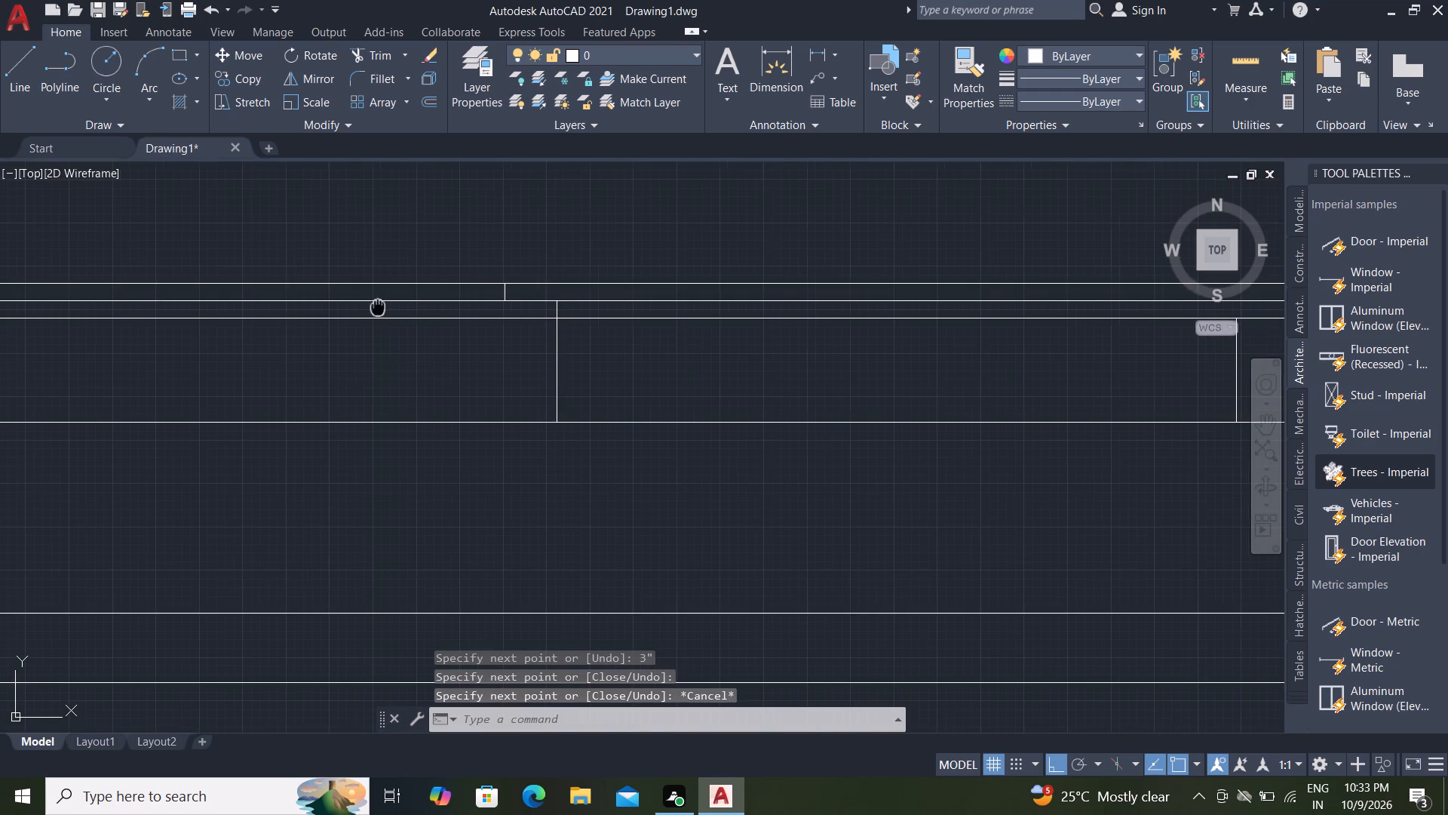
middle_drag(381, 307, 959, 482)
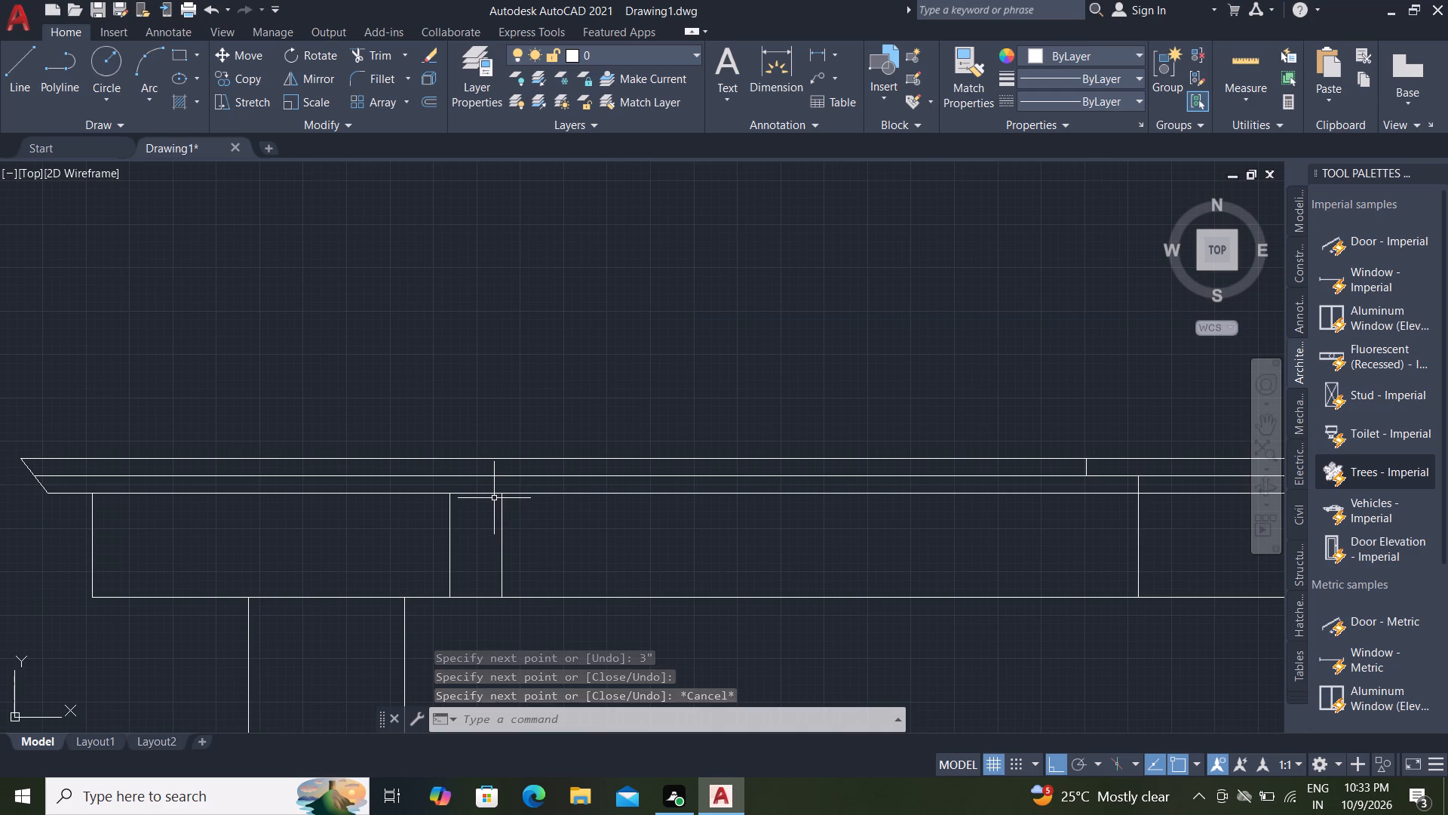
text(L)
key(space)
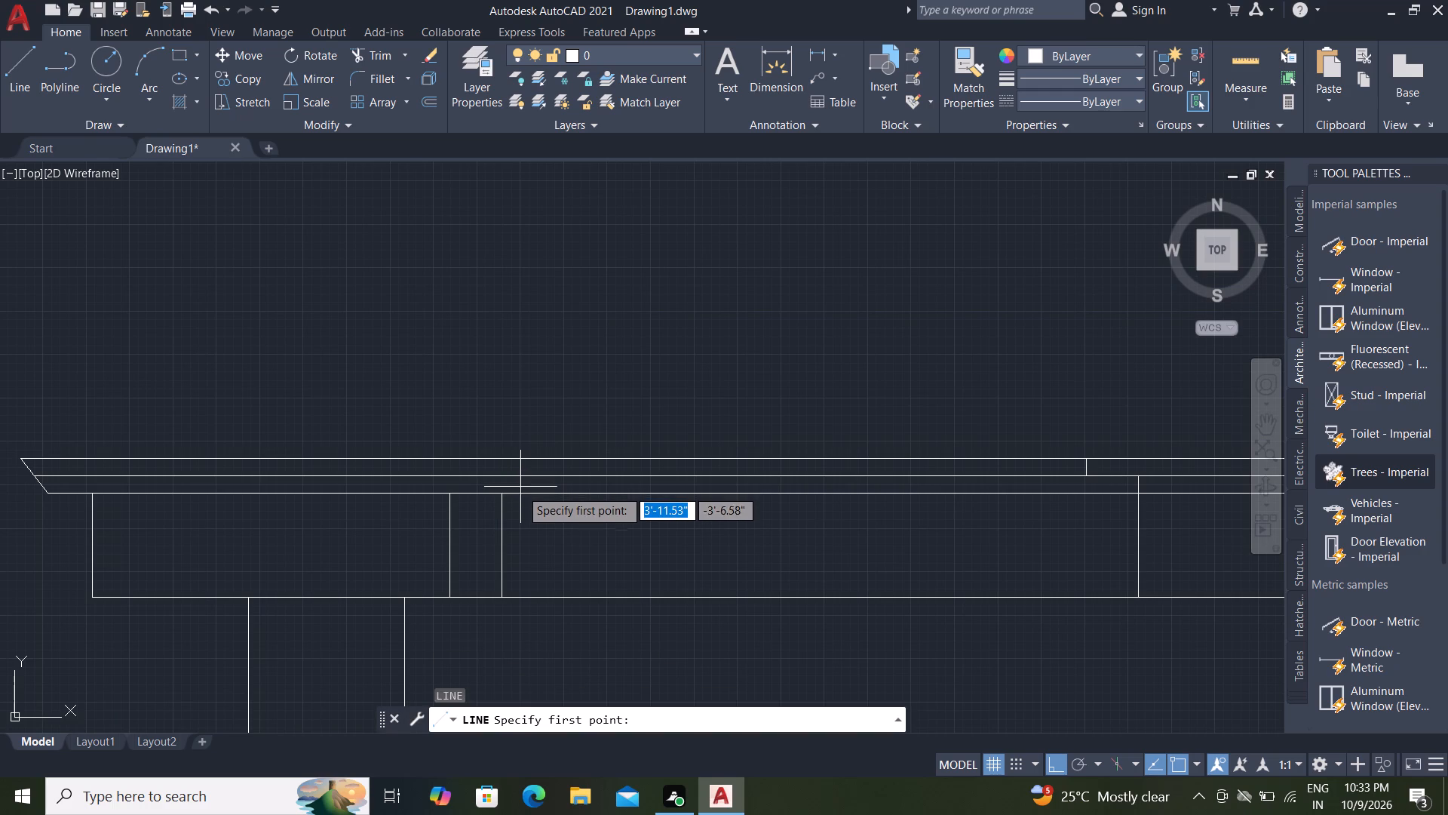
click(505, 496)
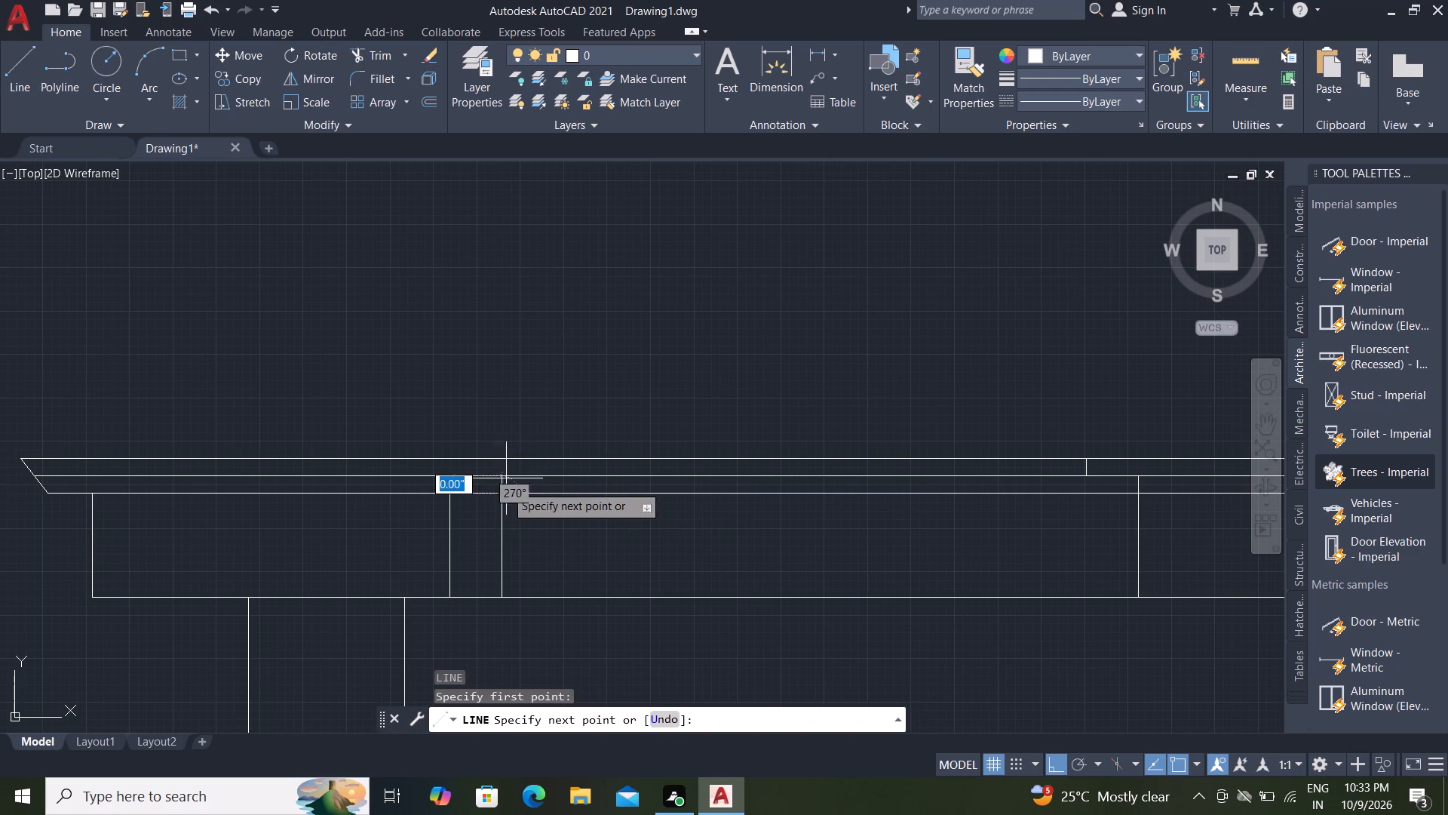
click(505, 457)
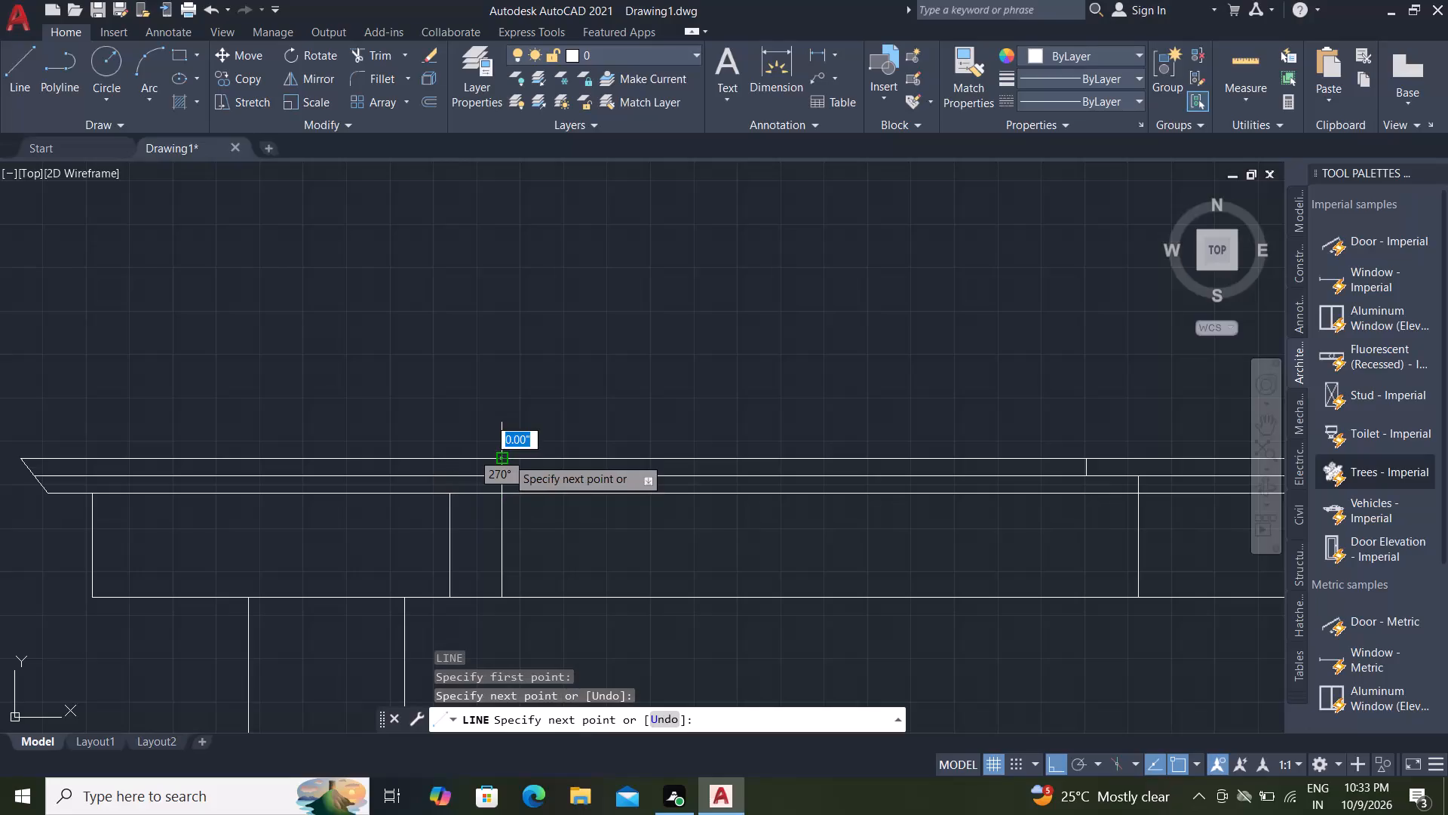
key(space)
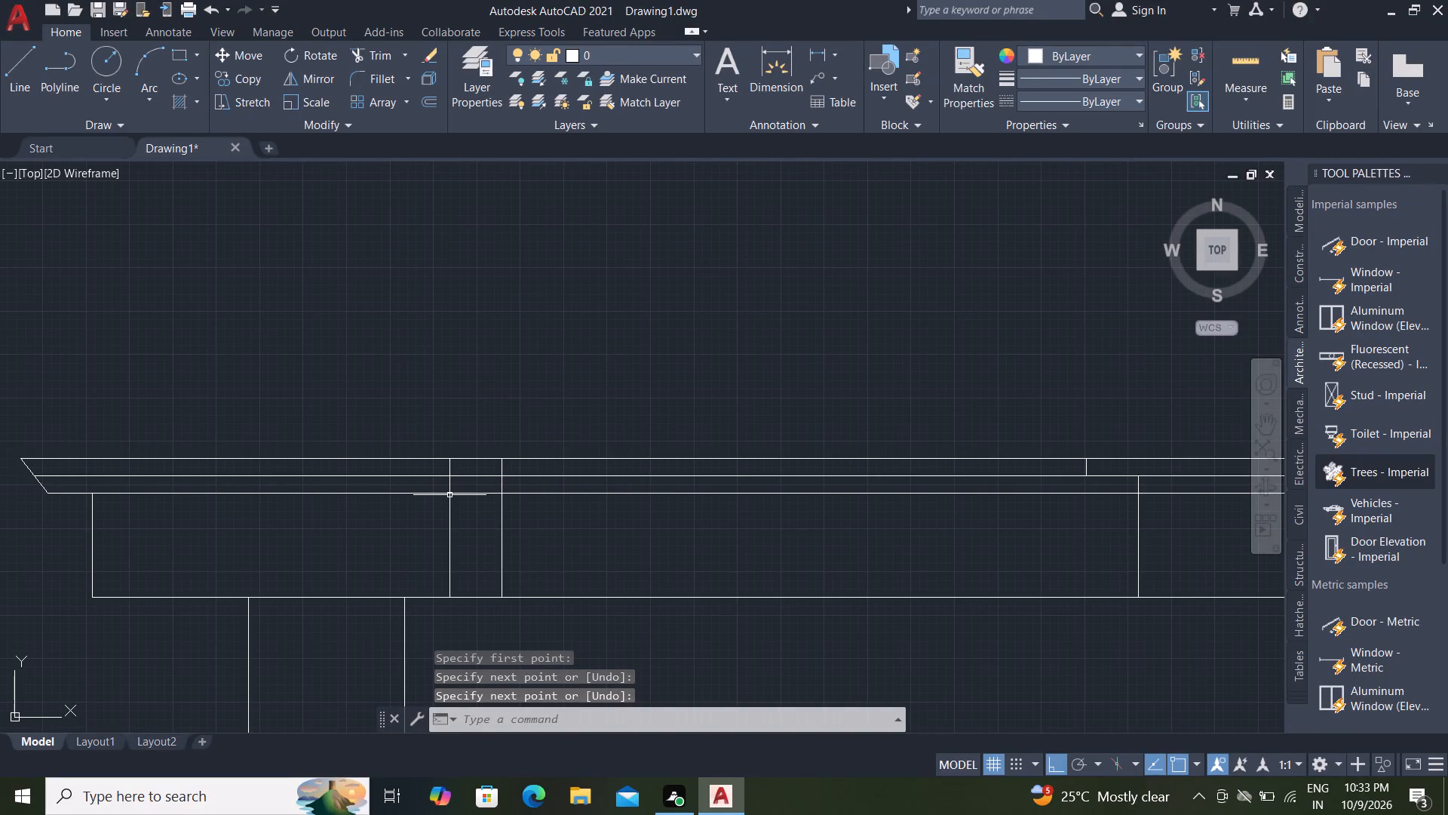
key(space)
click(449, 495)
click(452, 460)
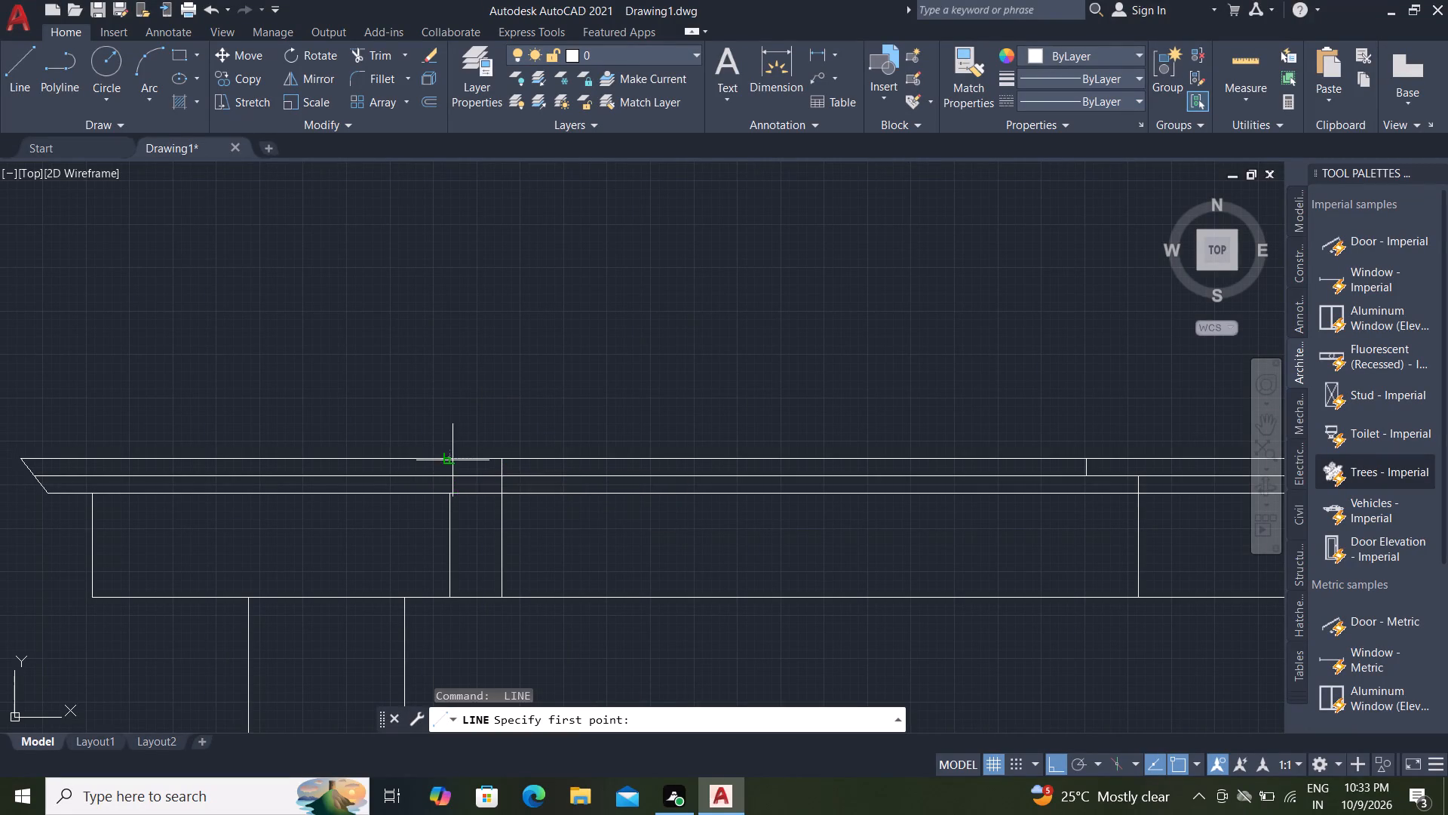
click(452, 491)
key(Escape)
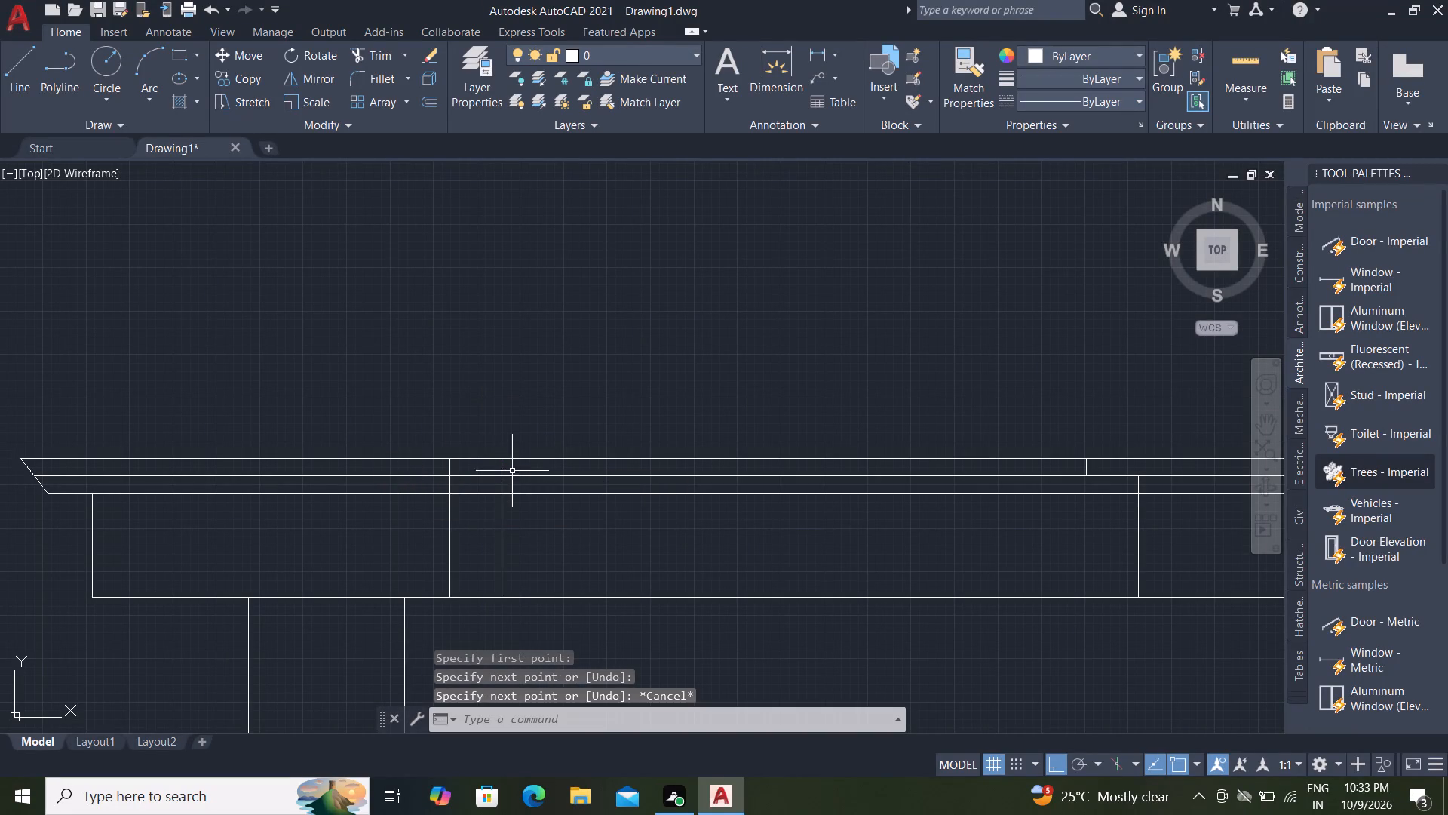
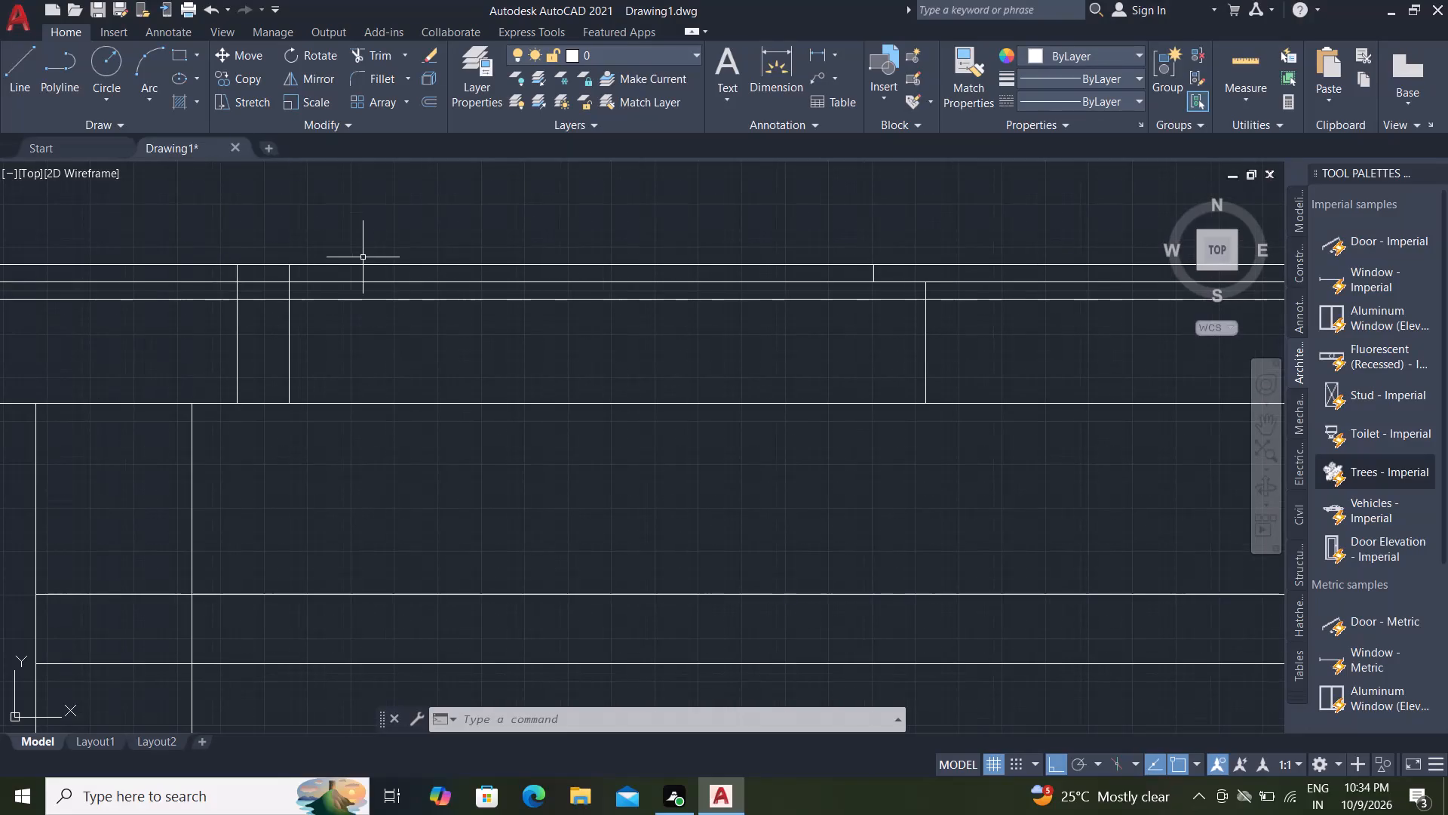
Draw a vertical line from the top of the slab joint just left of the partition wall up to the middle layer line.
middle_drag(447, 241, 280, 229)
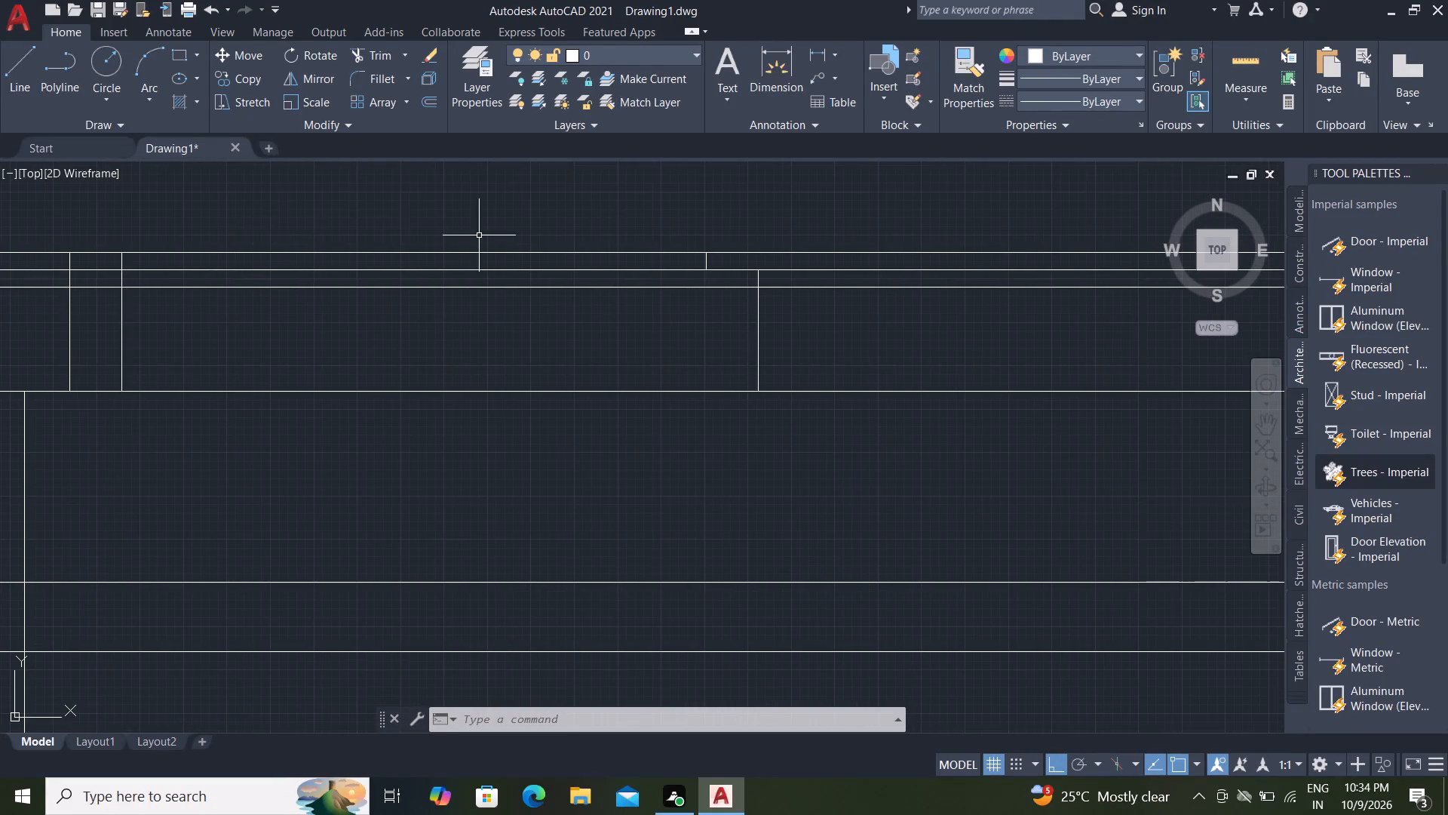
scroll(585, 282, down, 1)
middle_drag(840, 295, 588, 321)
middle_drag(870, 334, 630, 351)
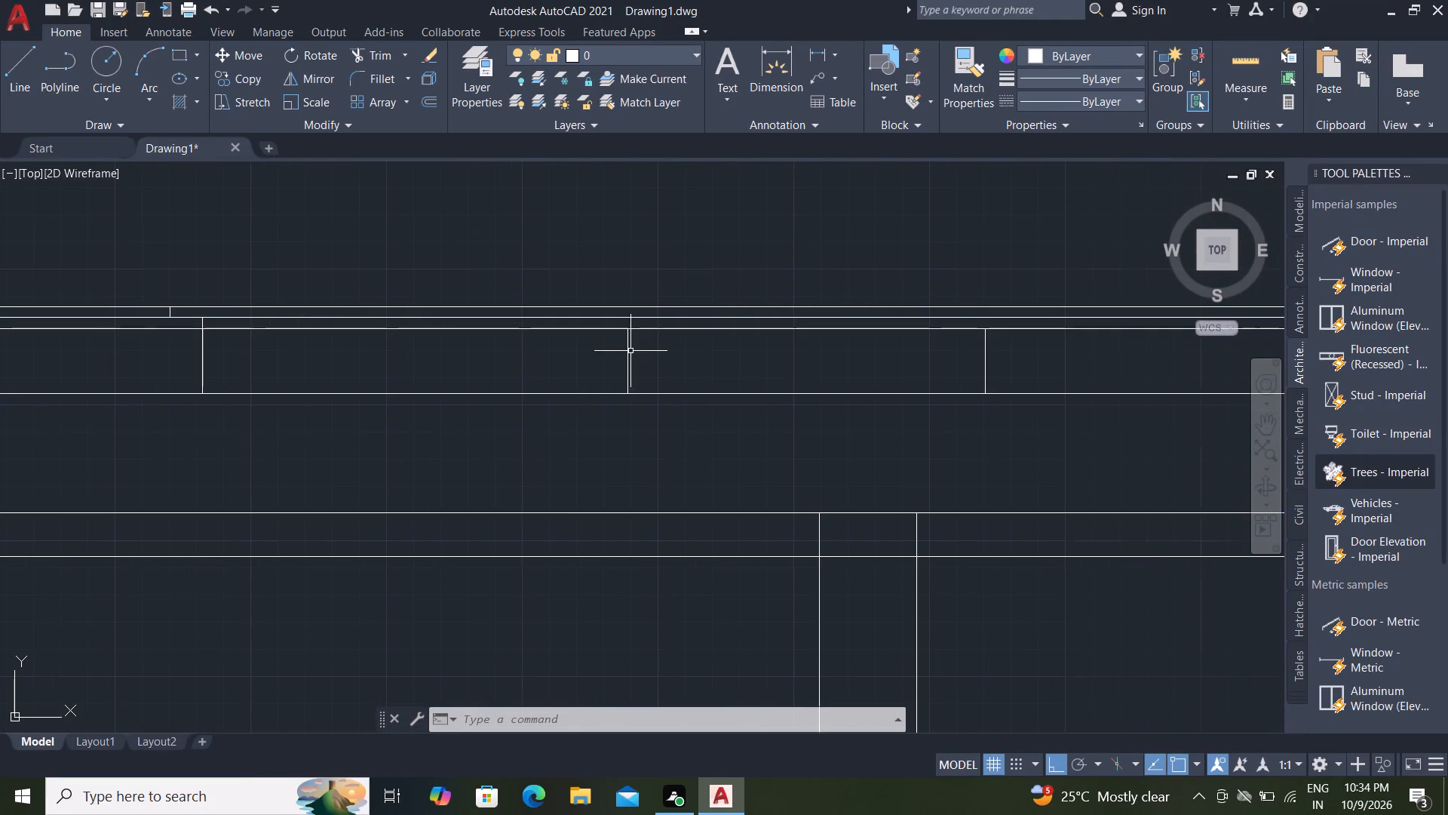
middle_drag(737, 340, 604, 360)
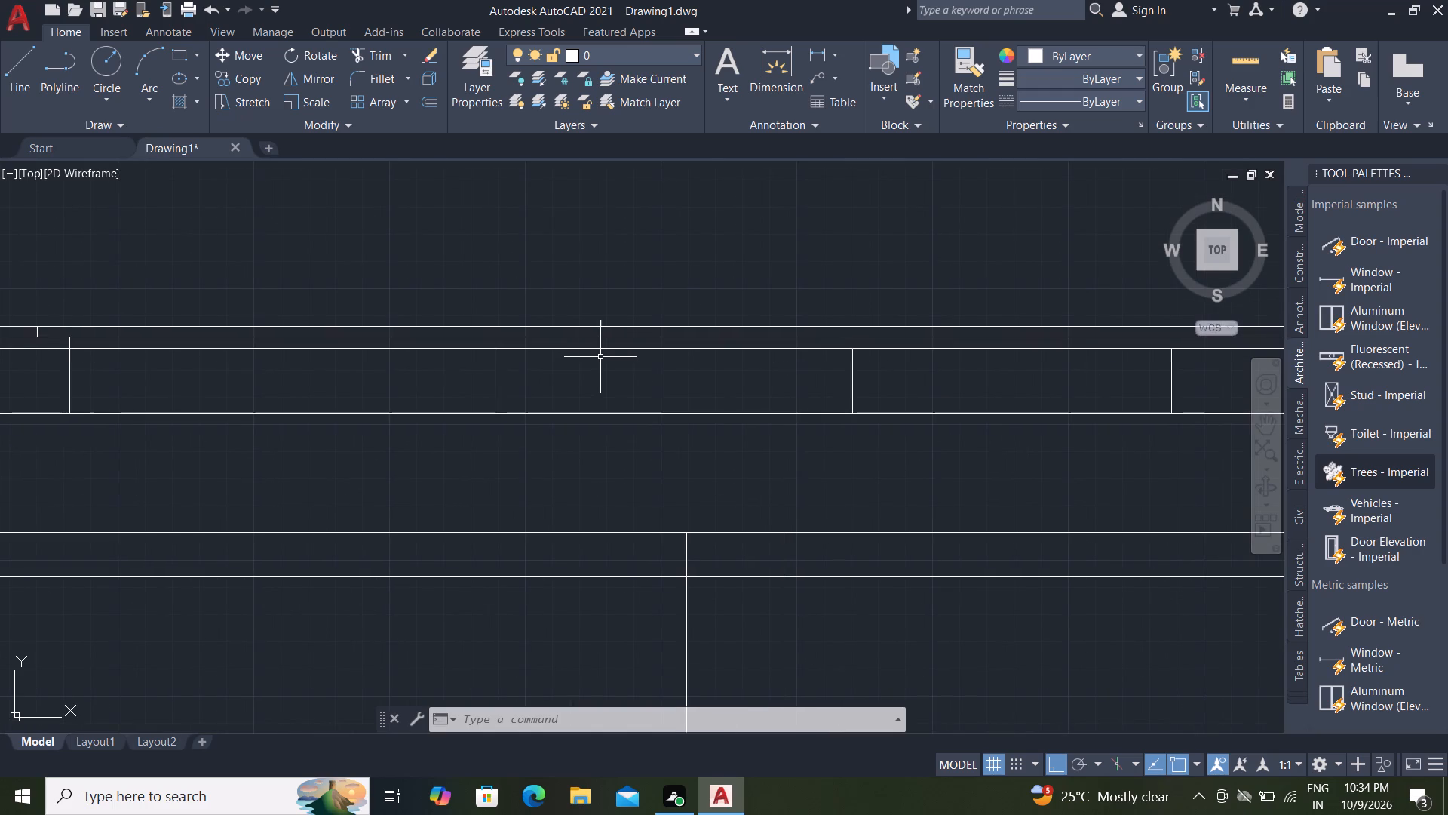
key(l)
key(space)
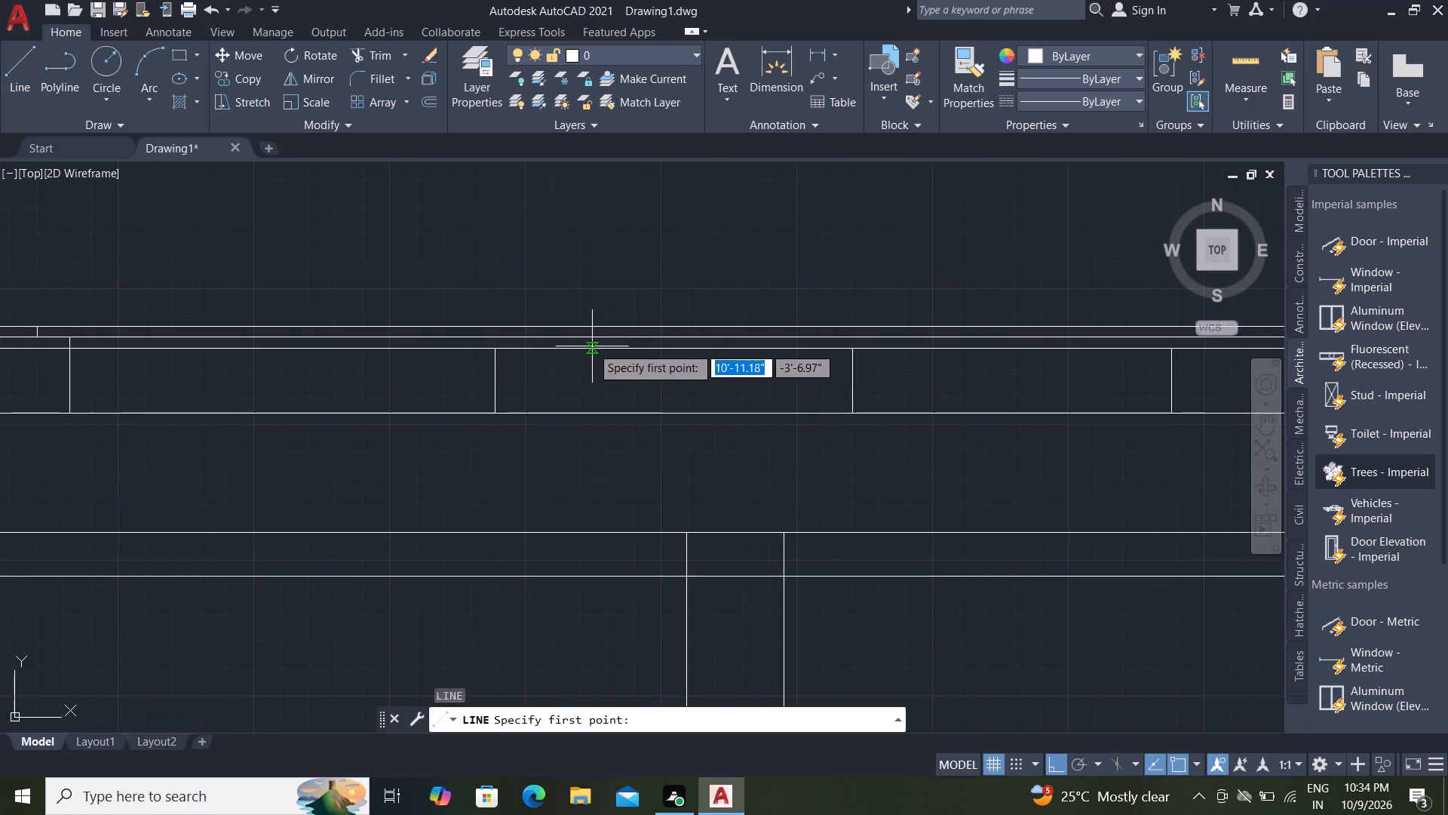
scroll(483, 355, up, 2)
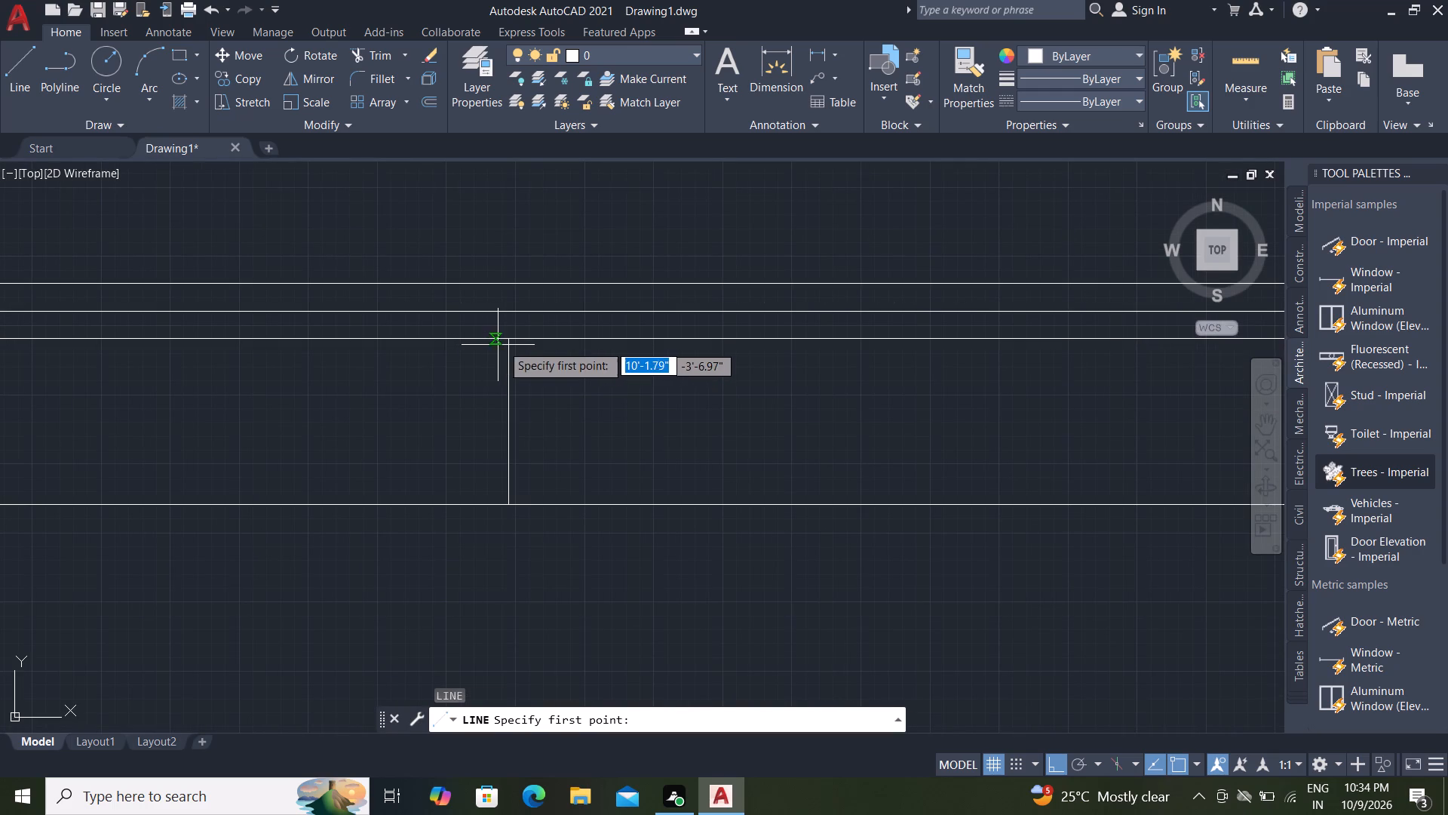
click(509, 343)
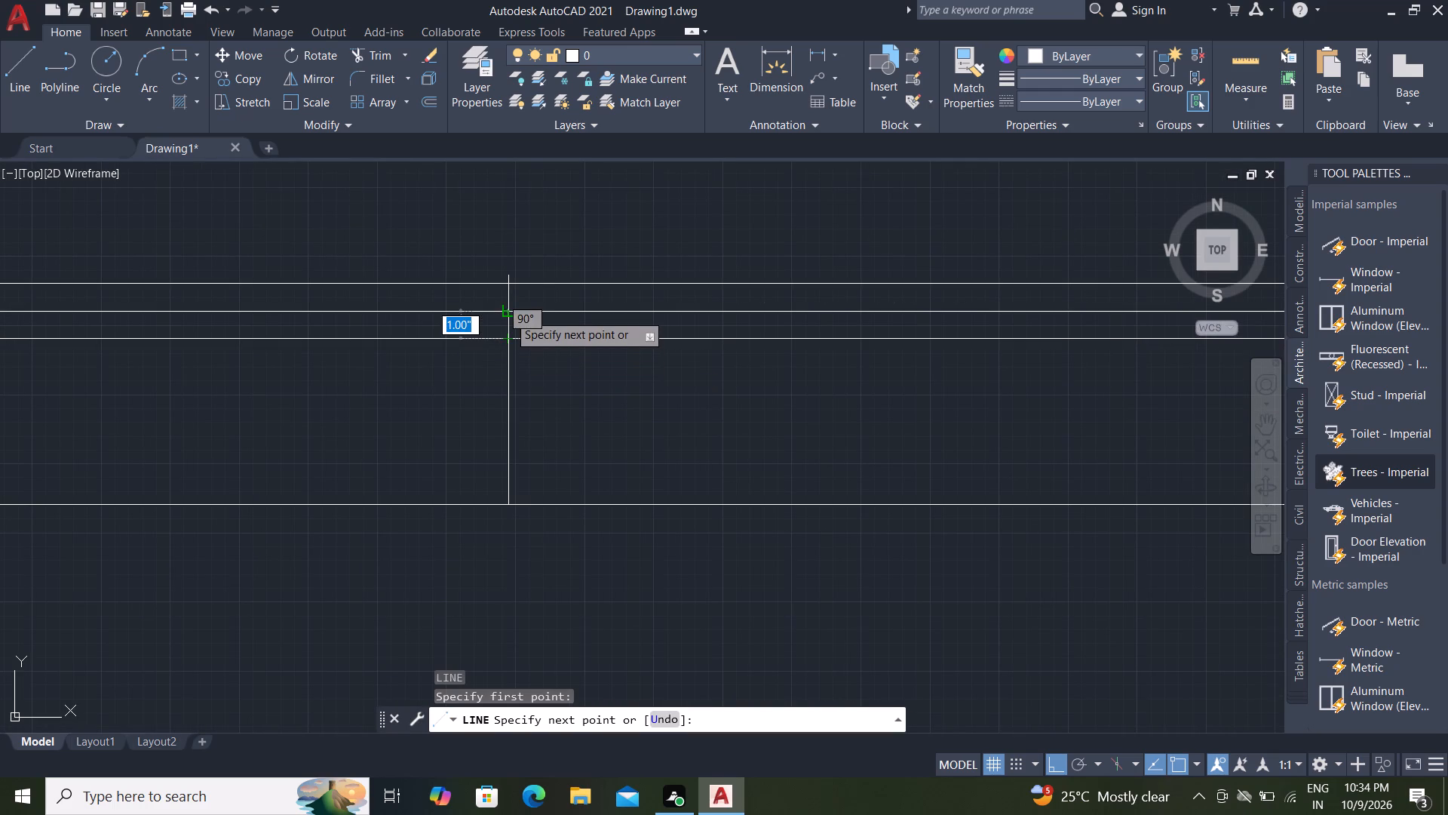
click(508, 313)
key(Escape)
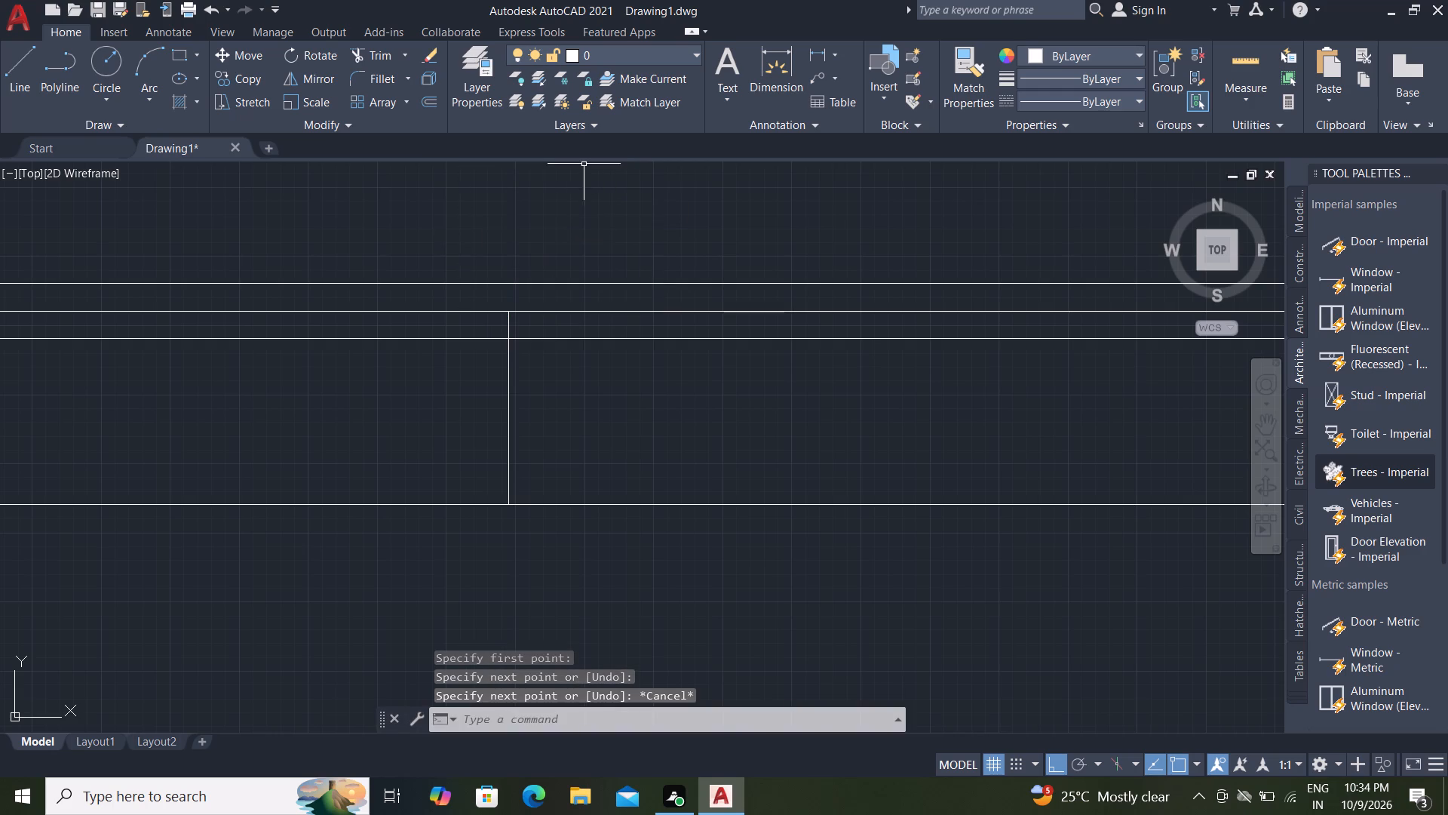
Draw a stepped joint from the slab joint right of the partition wall: up to the middle layer line, 3" left, and up to the uppermost line.
scroll(523, 238, down, 2)
scroll(833, 276, up, 3)
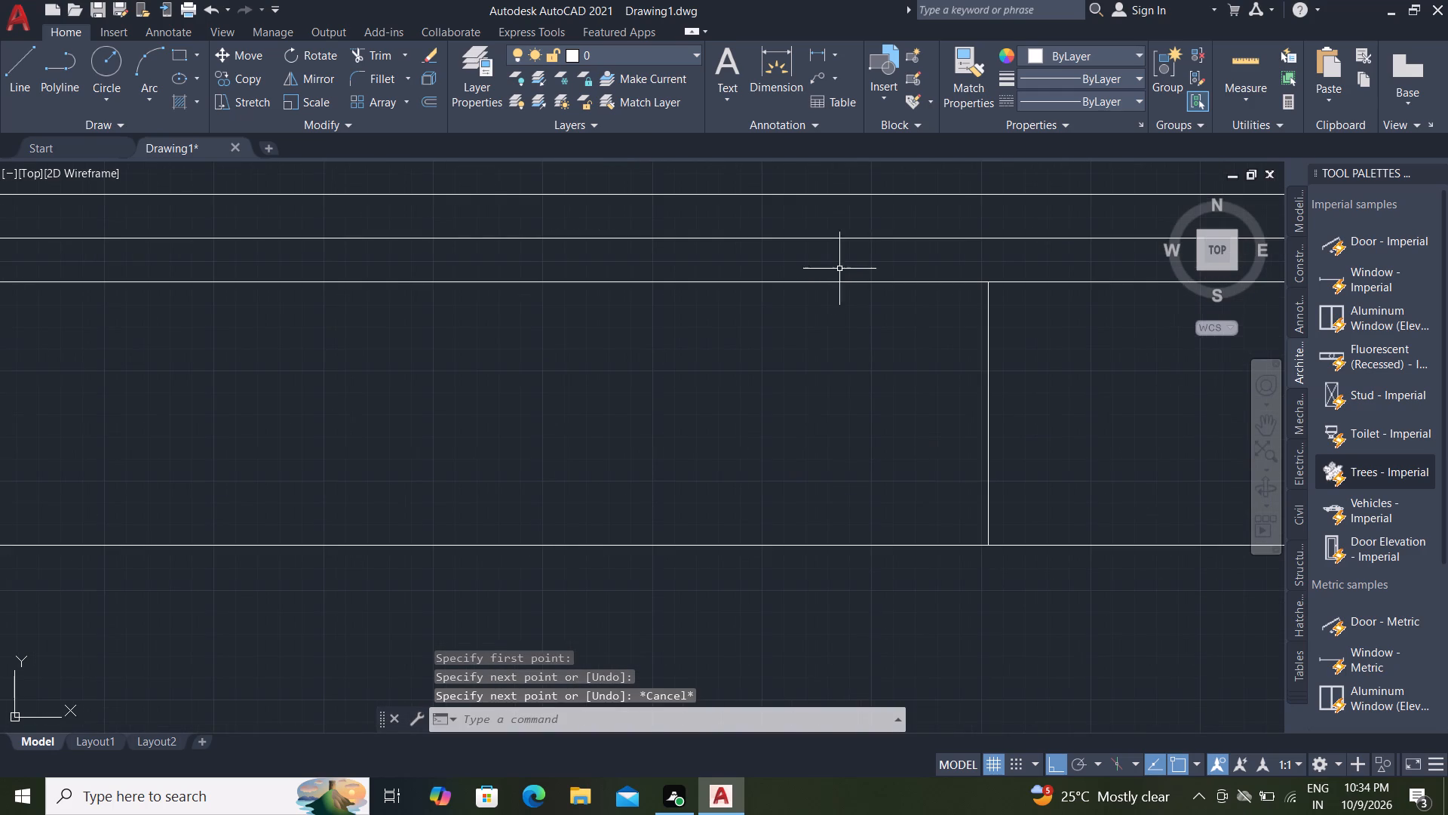
key(space)
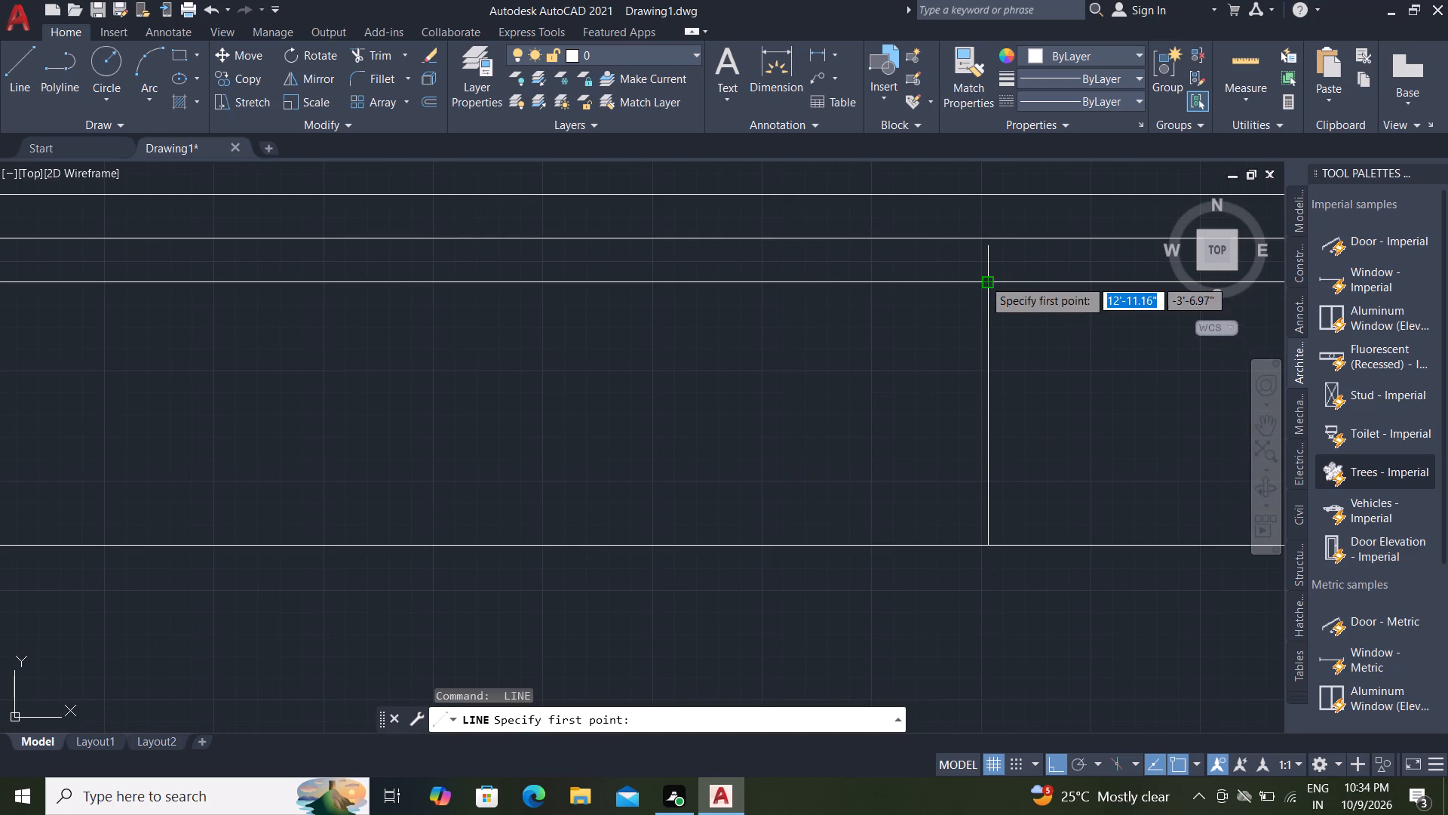
click(985, 280)
click(988, 239)
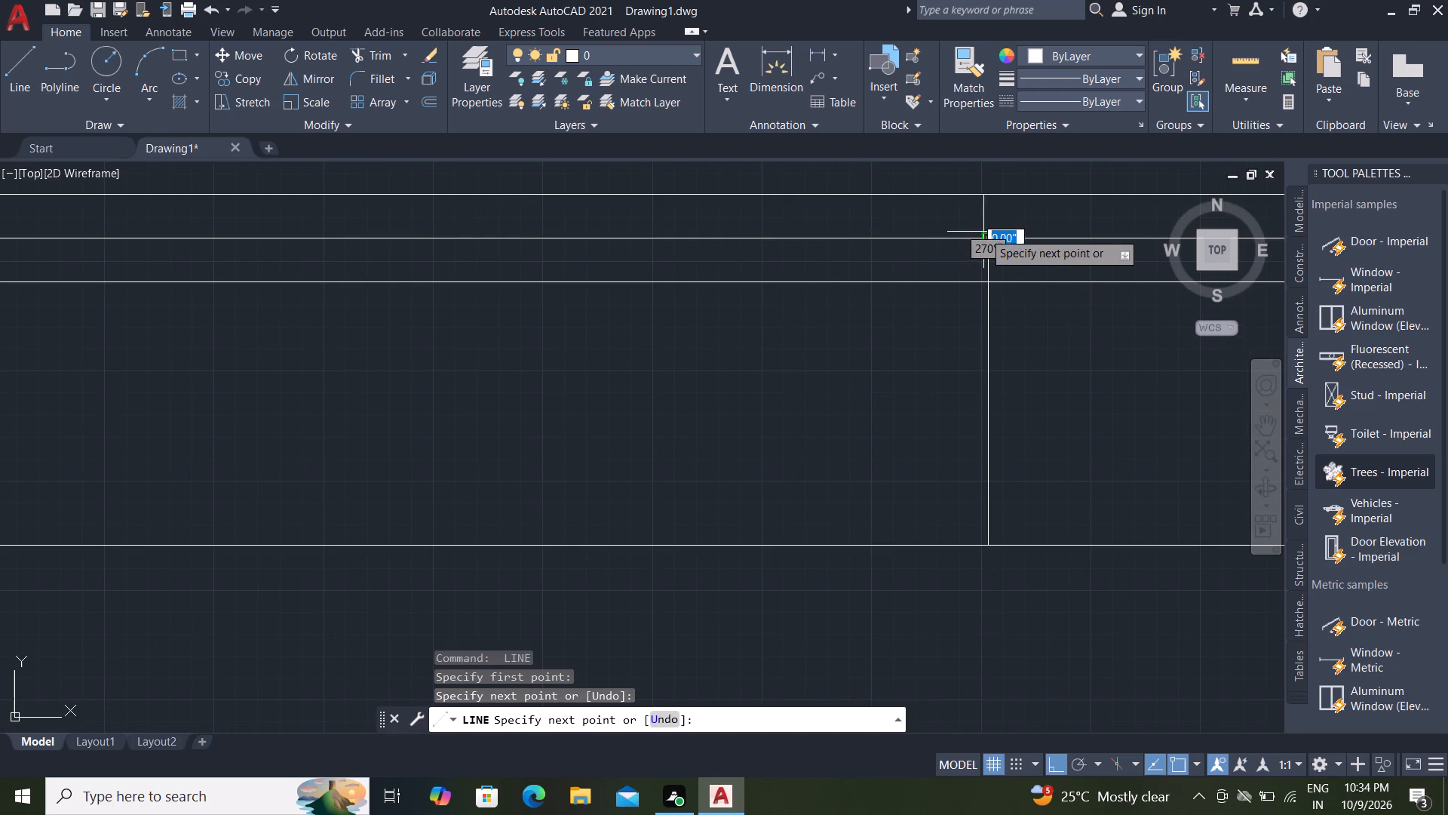
scroll(924, 229, down, 1)
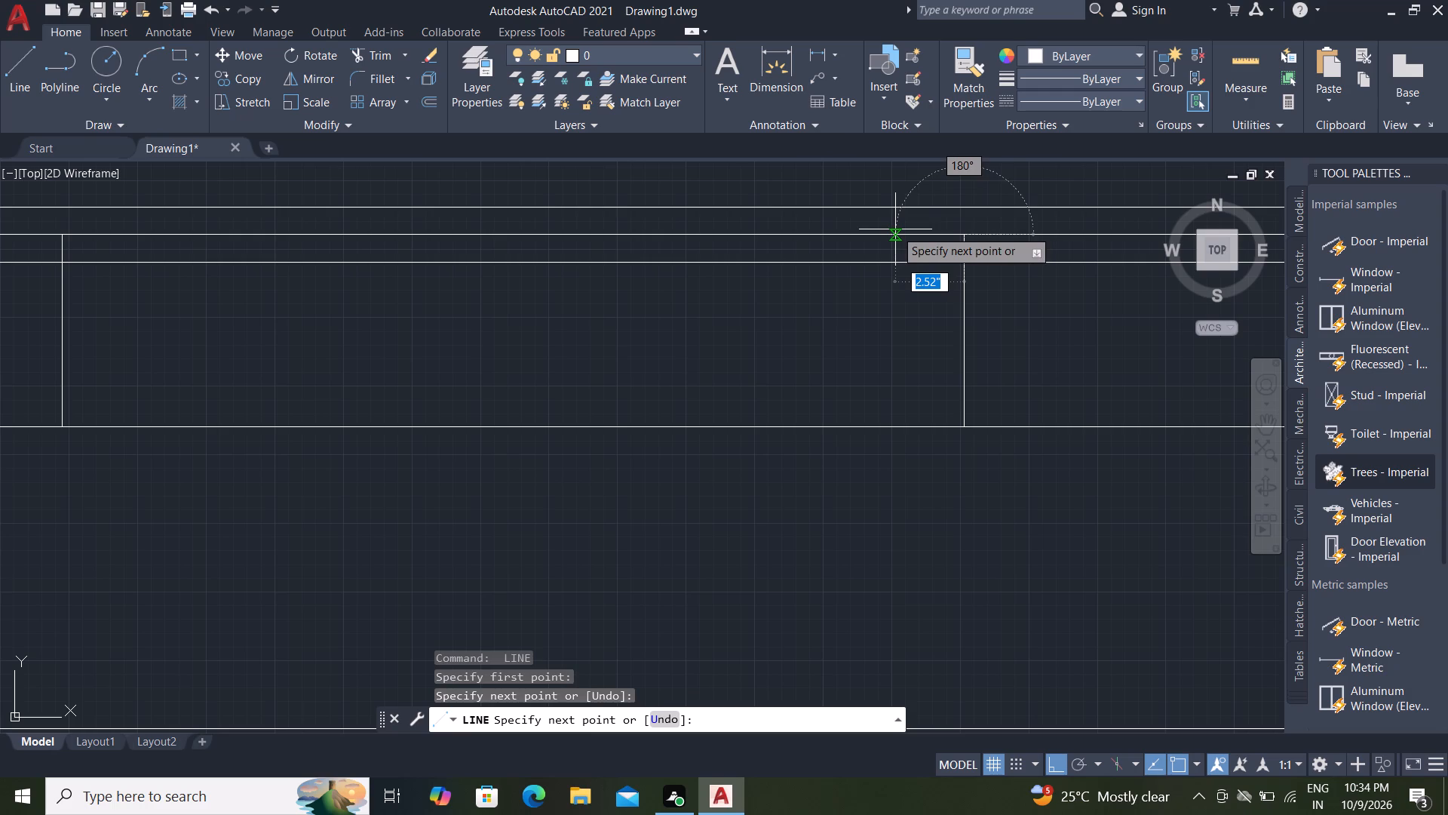
text(3")
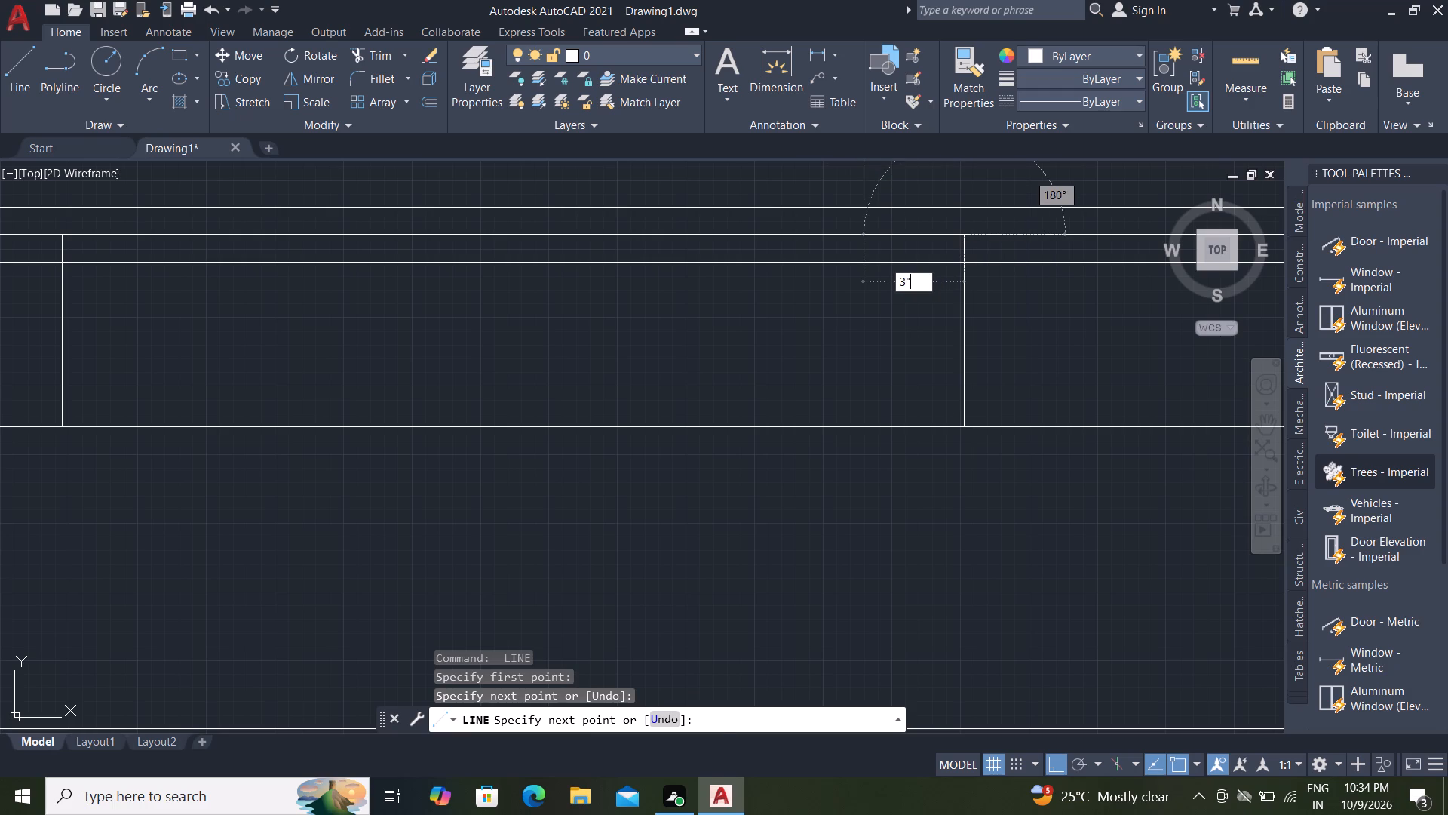
key(Return)
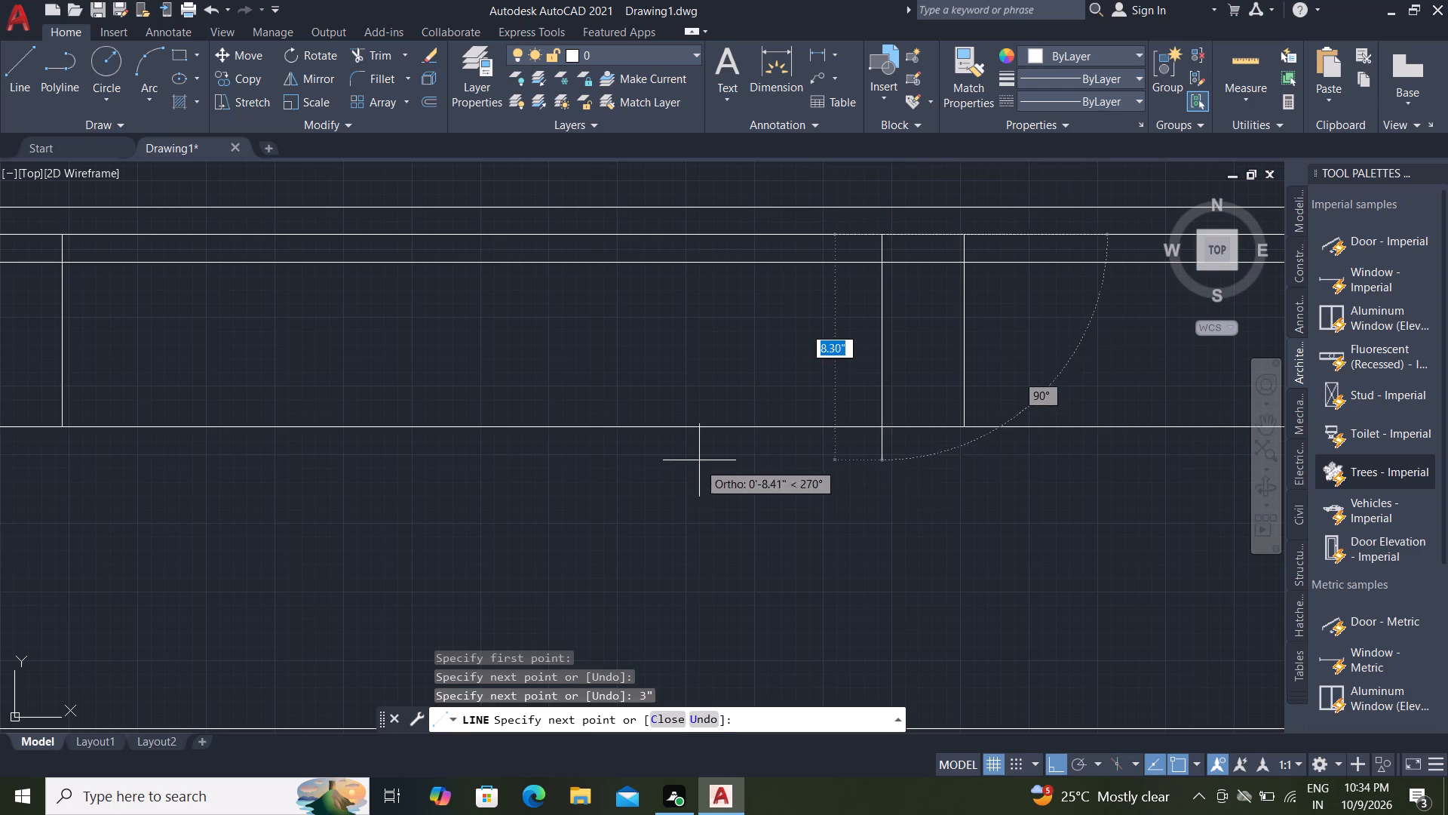
click(880, 209)
key(Escape)
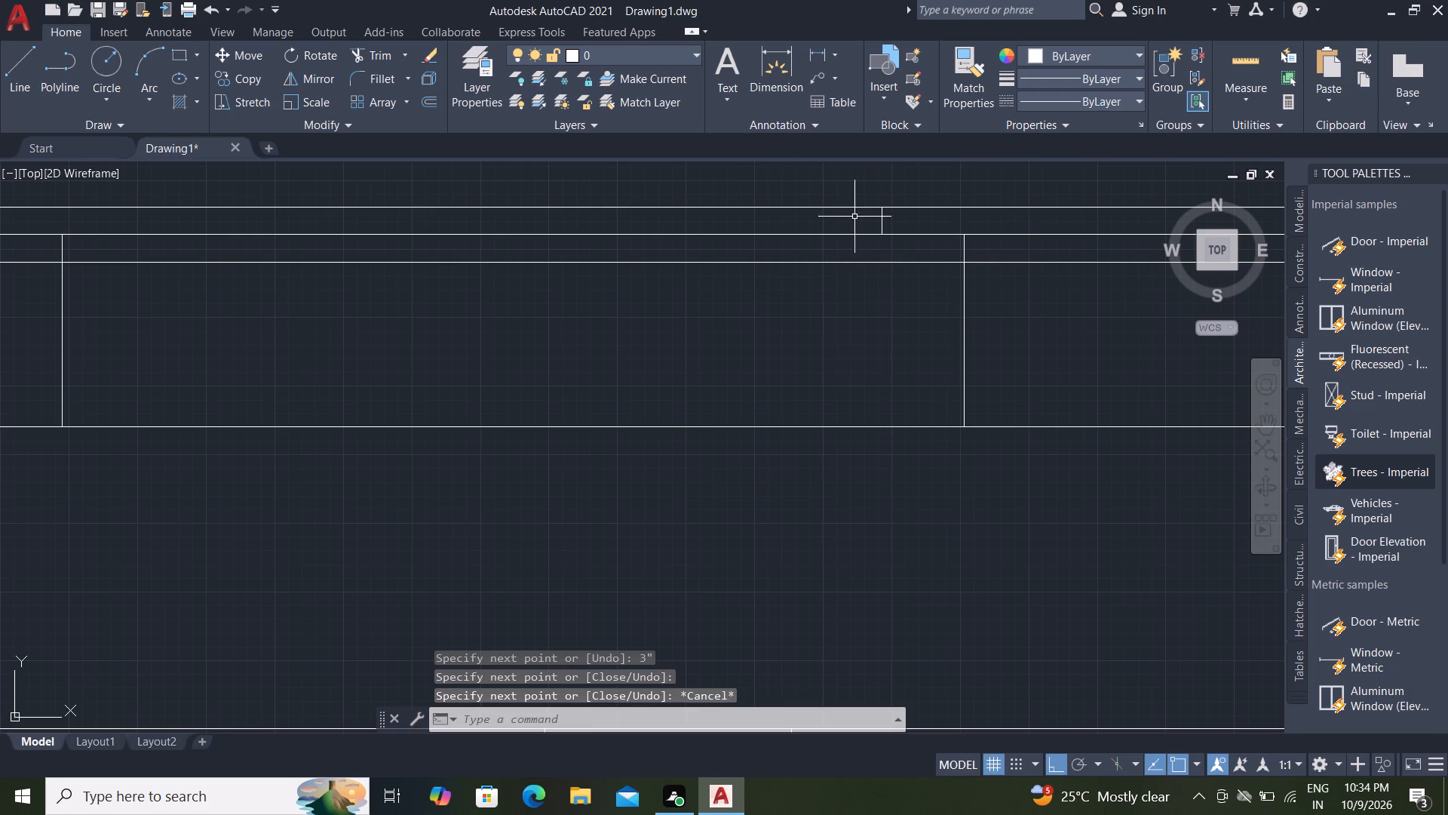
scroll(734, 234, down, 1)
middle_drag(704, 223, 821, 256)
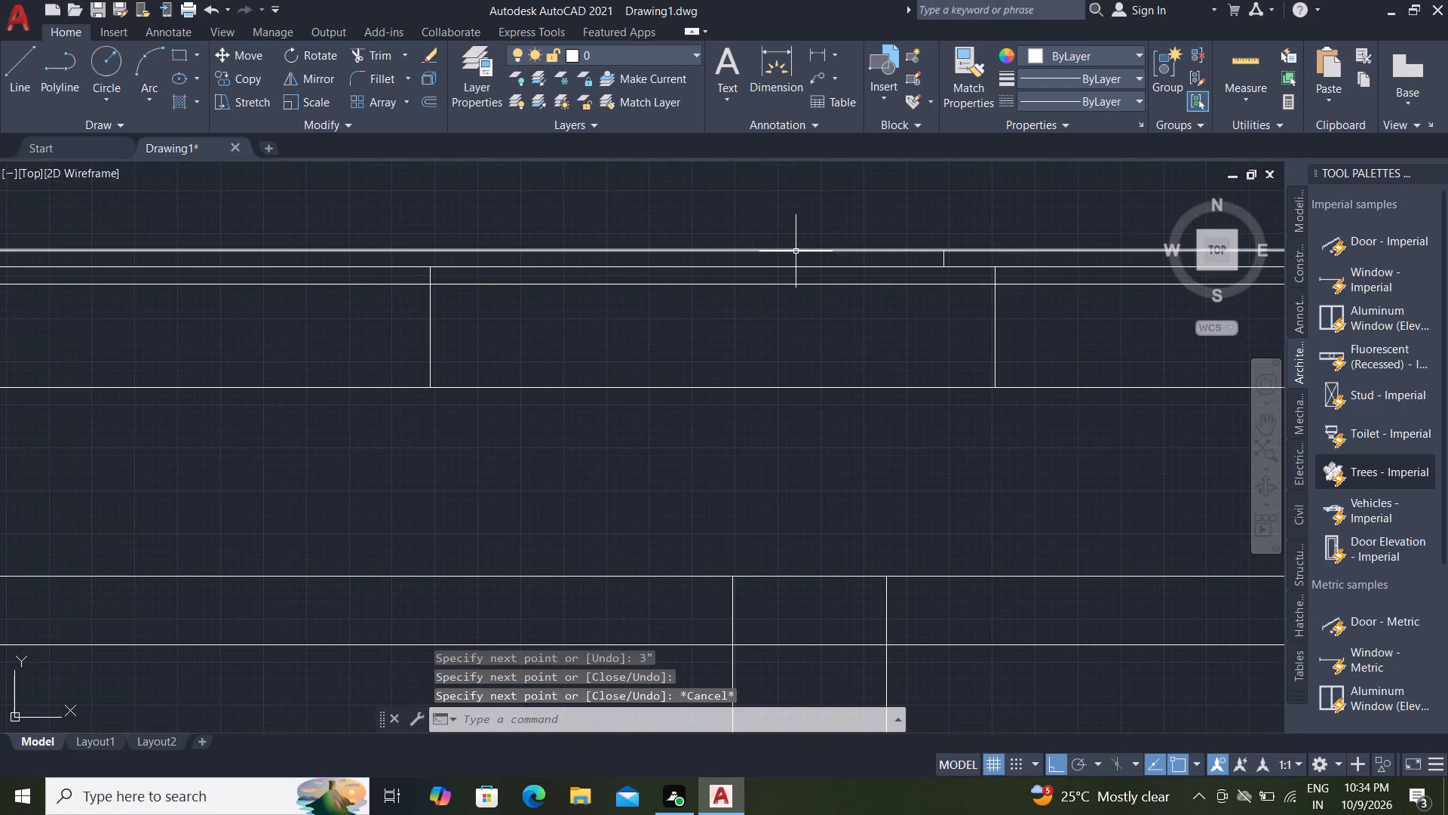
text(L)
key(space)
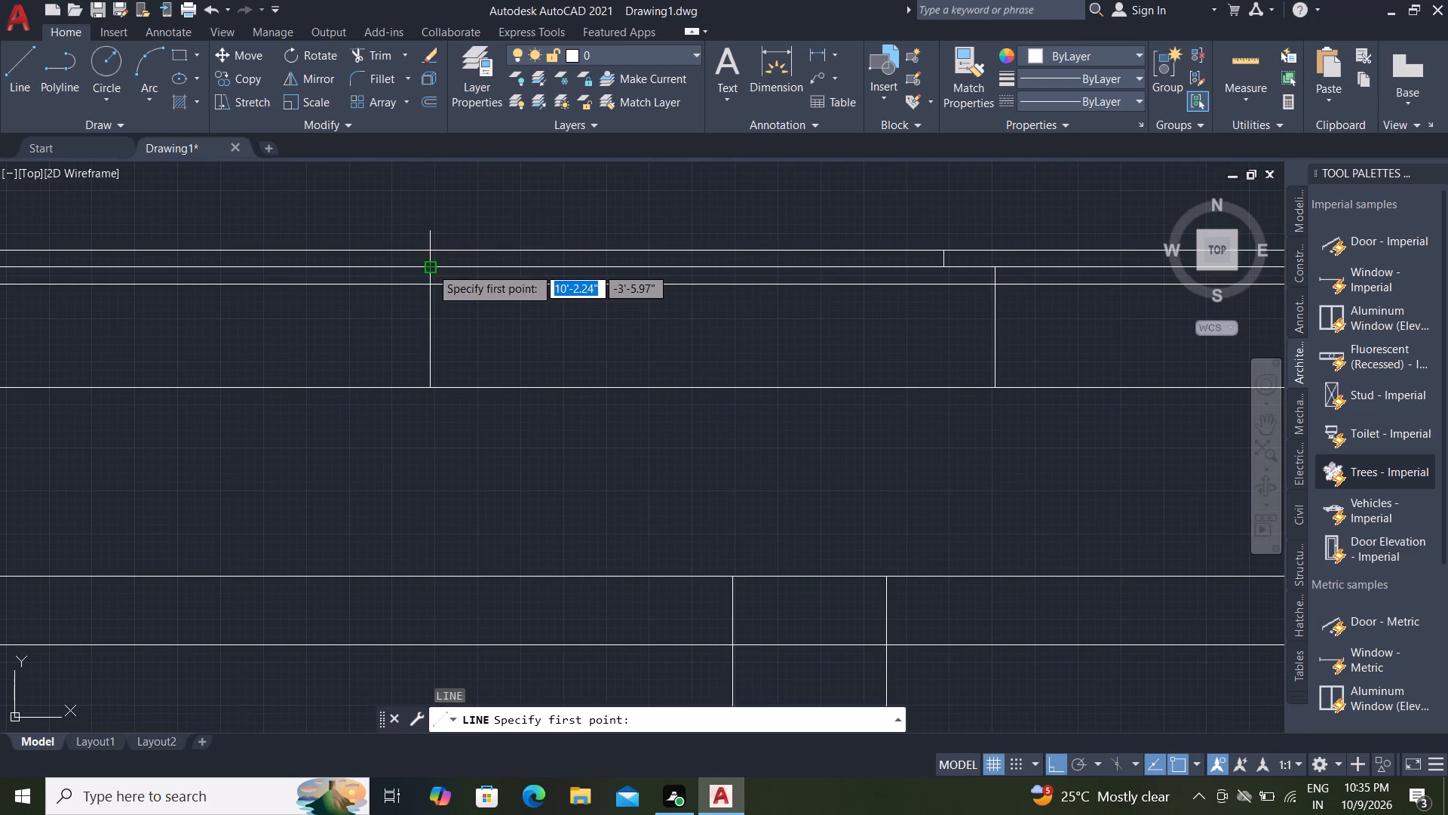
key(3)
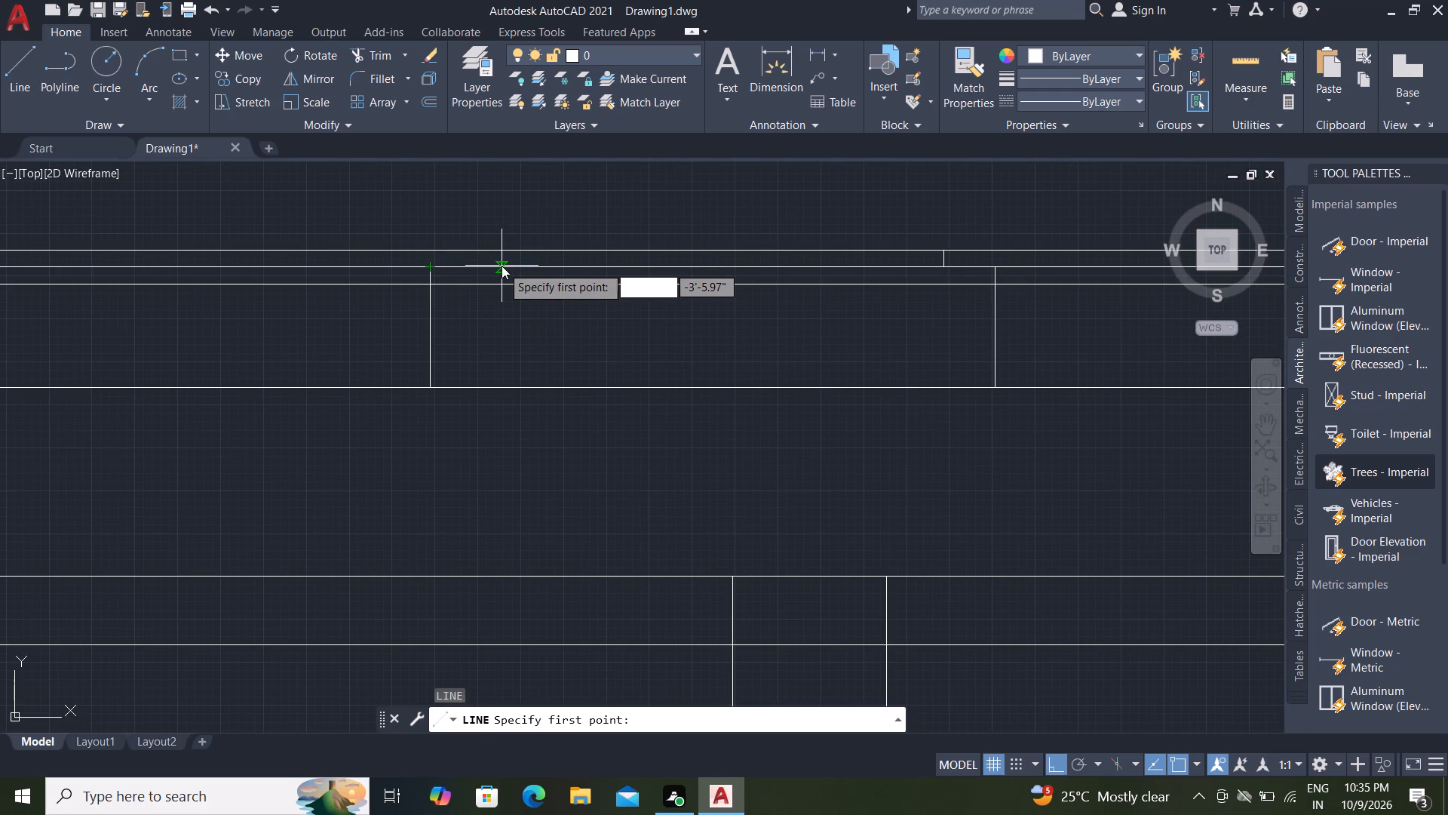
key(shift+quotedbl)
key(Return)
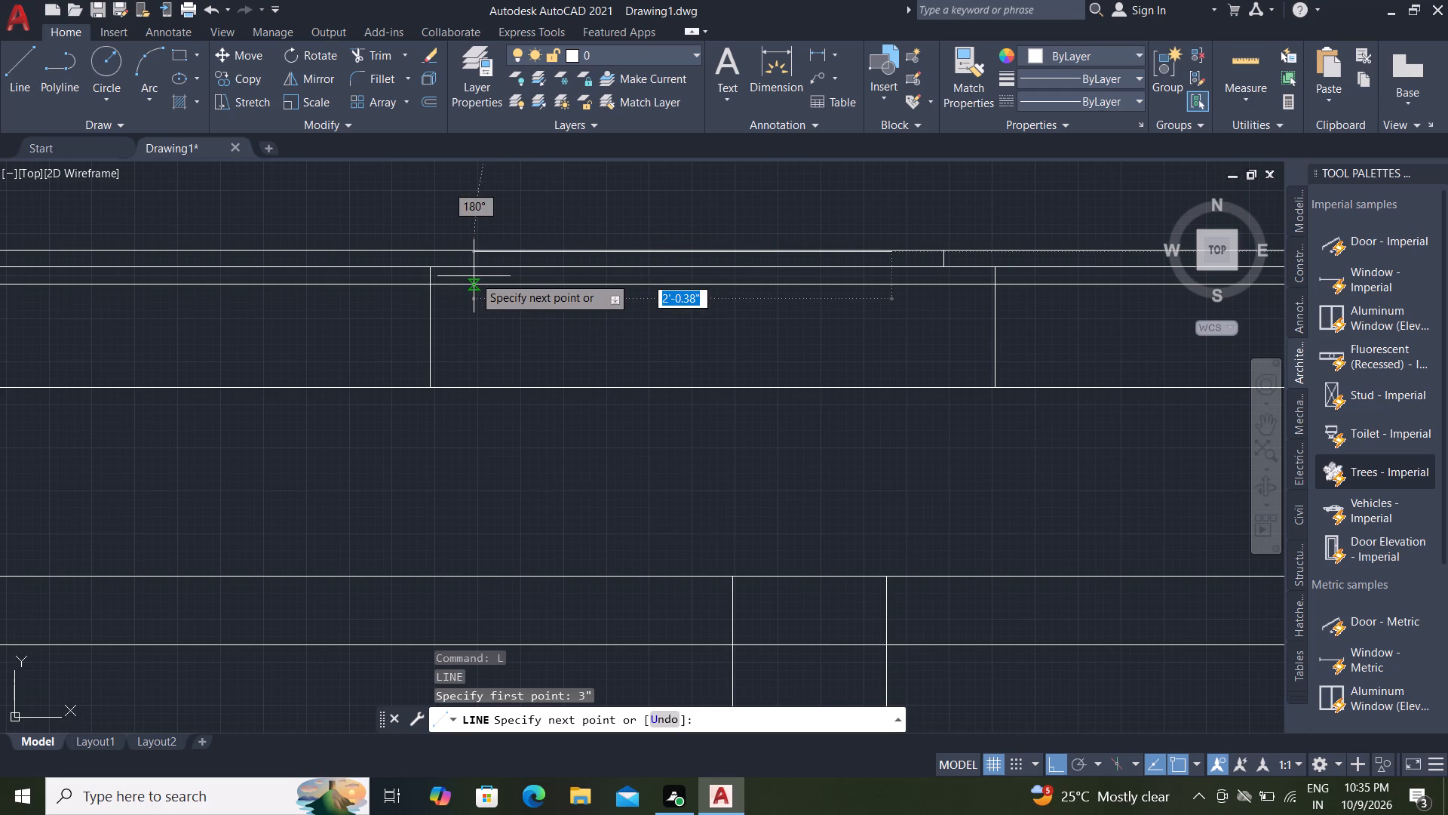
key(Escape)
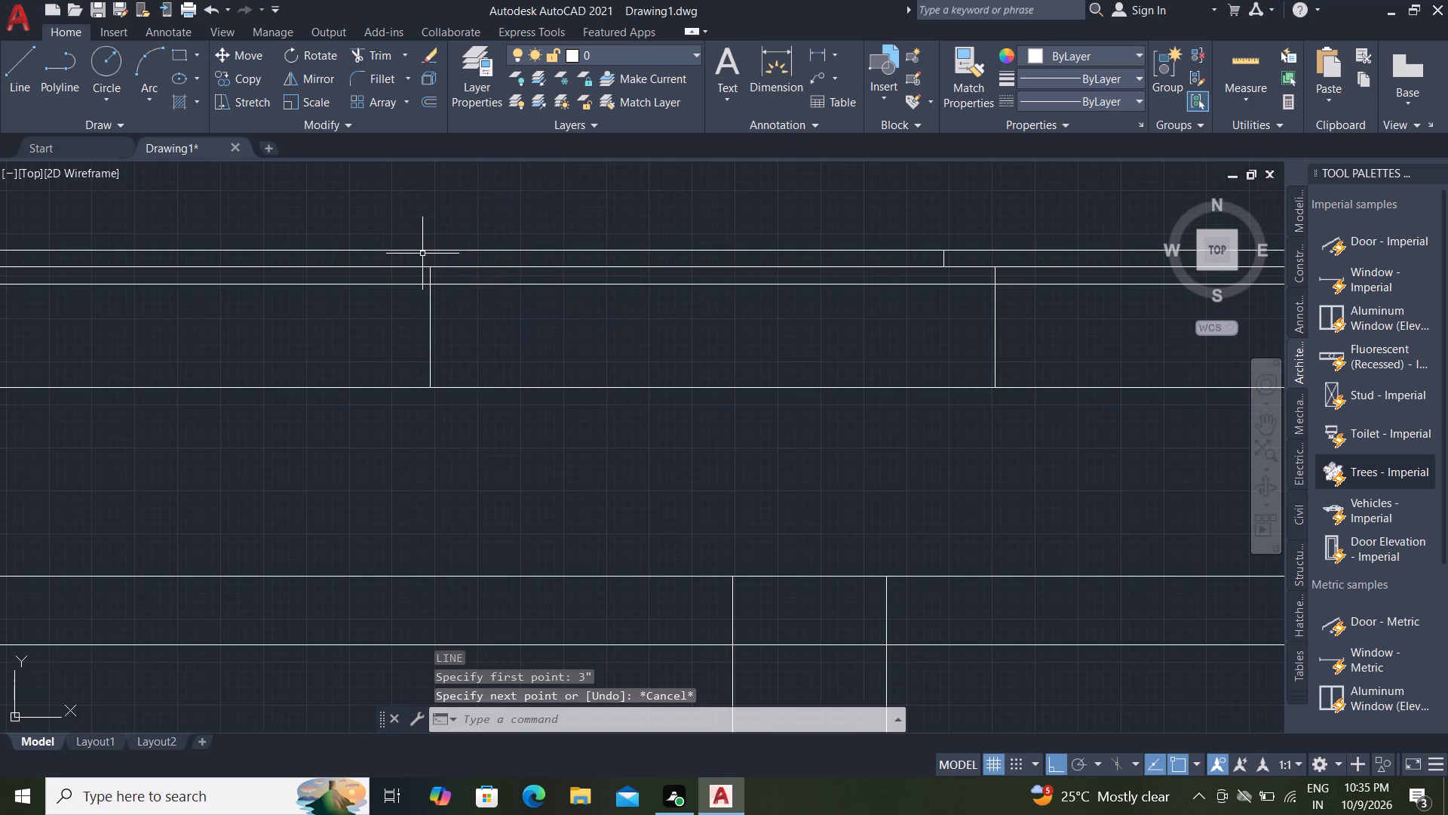
Continue the joint left of the partition wall from the middle layer line: 3" right and up to the uppermost layer line.
key(l)
key(space)
click(432, 267)
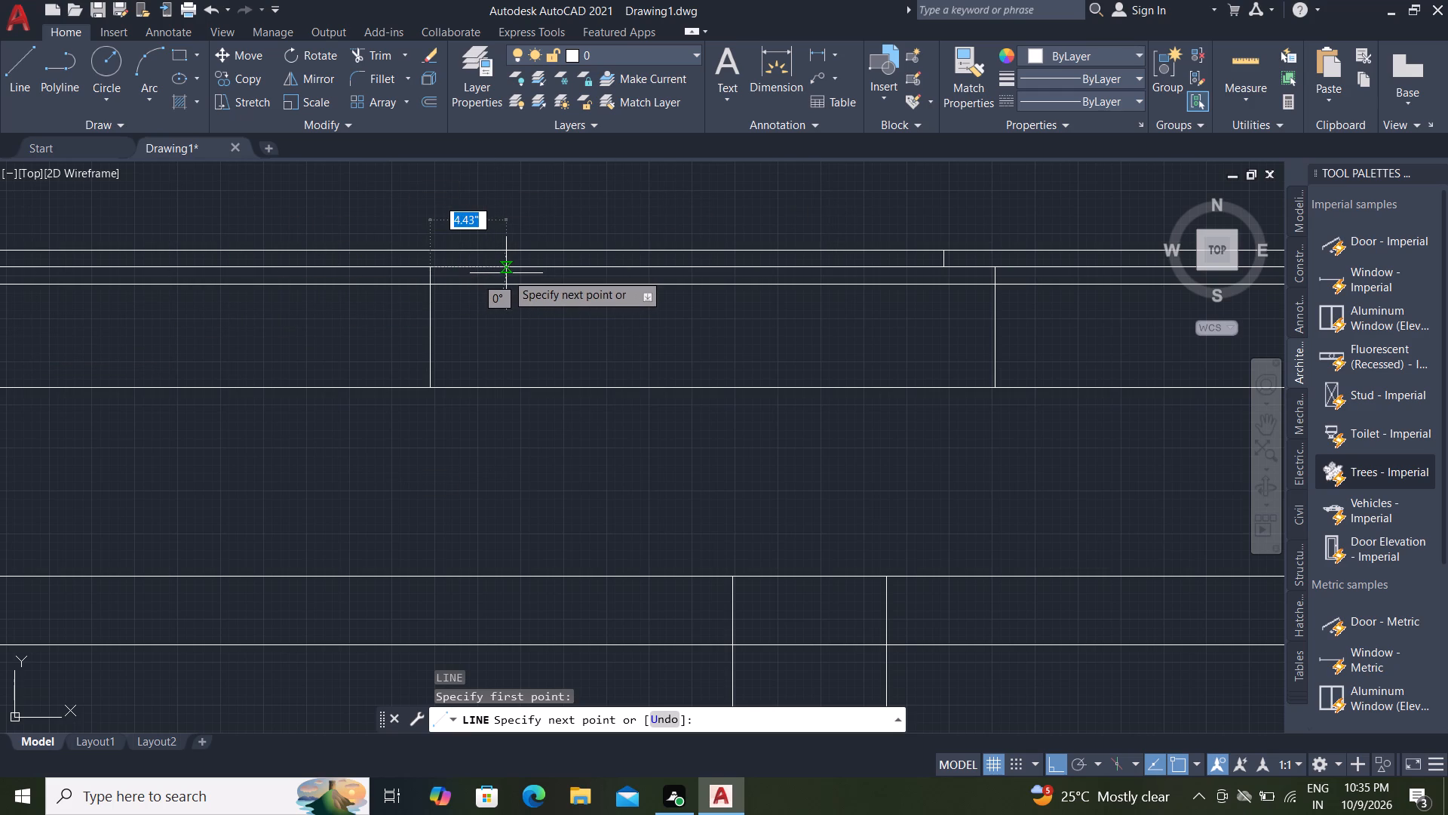
key(3)
key(shift+quotedbl)
key(Return)
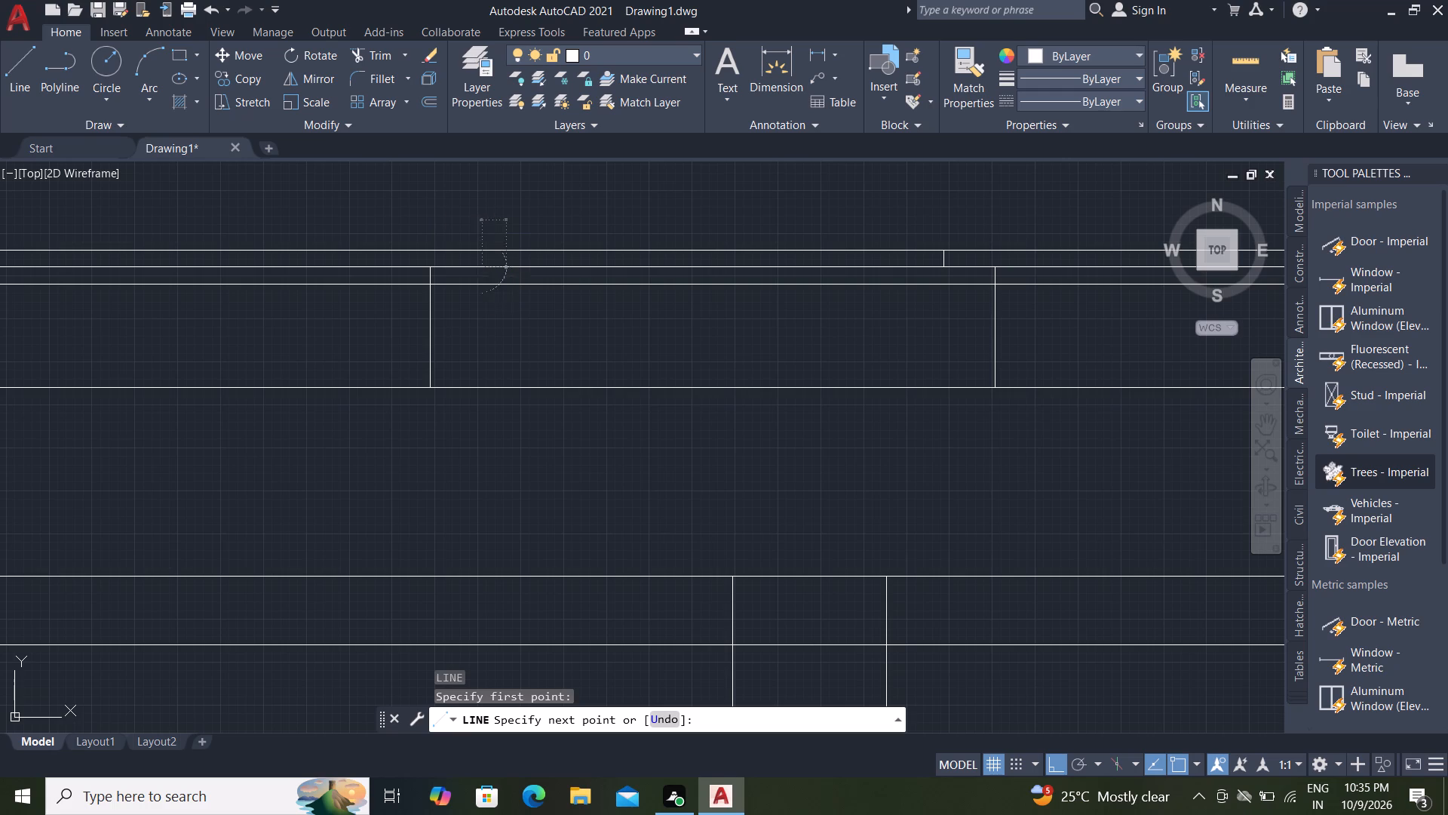
scroll(479, 249, up, 3)
click(480, 252)
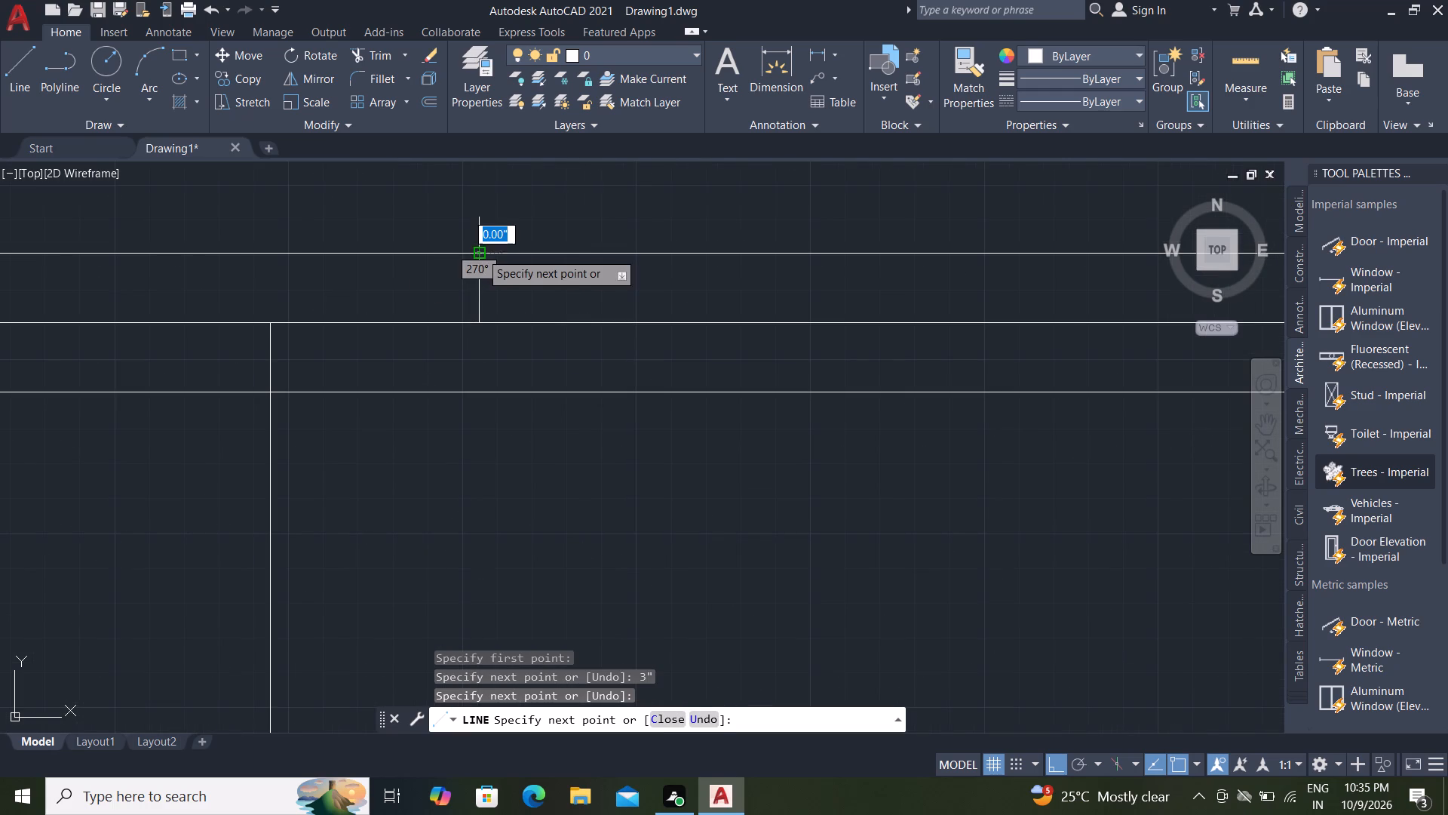
key(Escape)
Draw a stepped joint from the rightmost slab joint: up to the middle layer line, 3" right, and up to the uppermost line.
scroll(474, 259, down, 4)
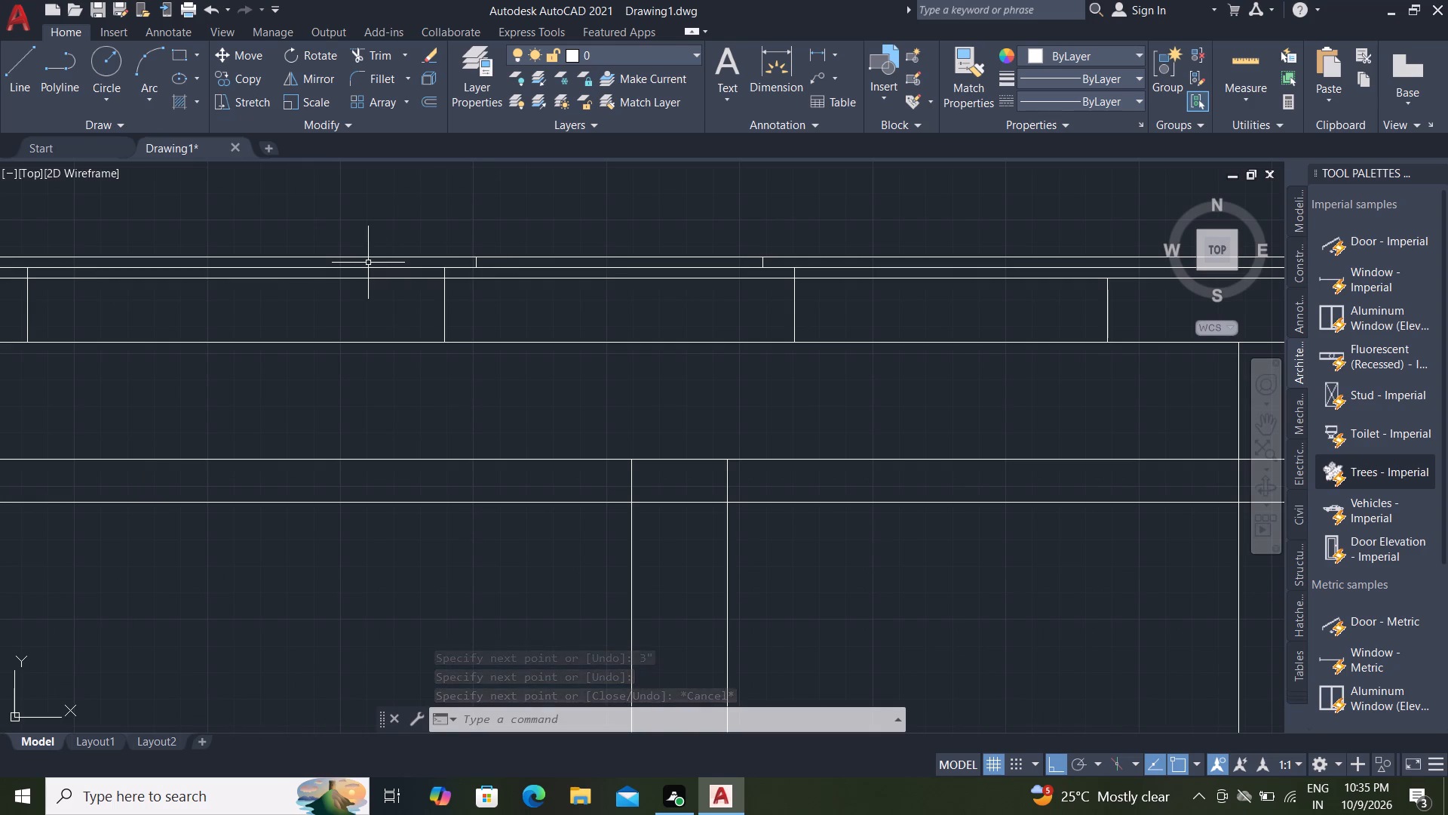
scroll(368, 263, down, 1)
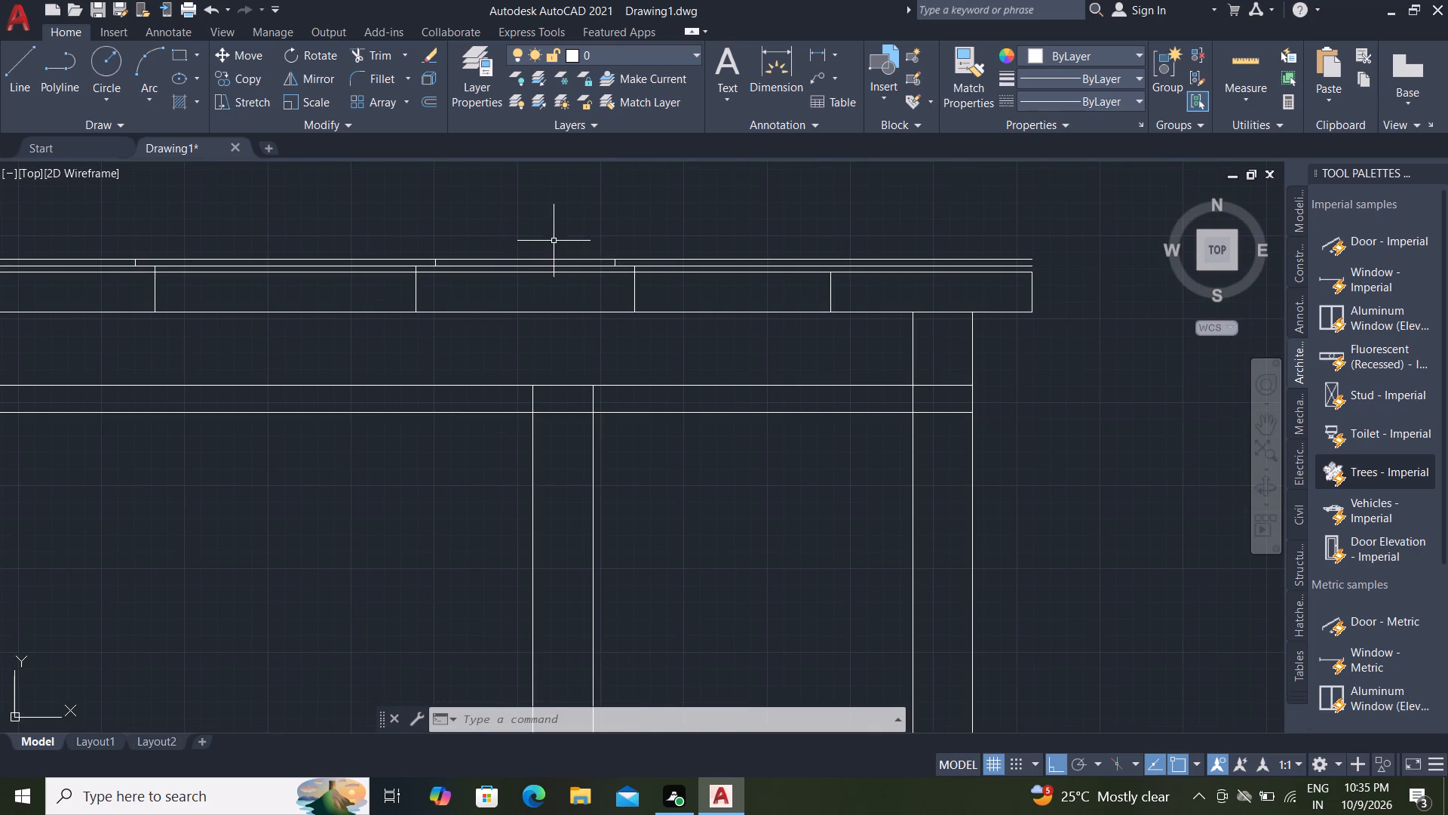
scroll(633, 268, up, 2)
middle_drag(684, 300, 678, 301)
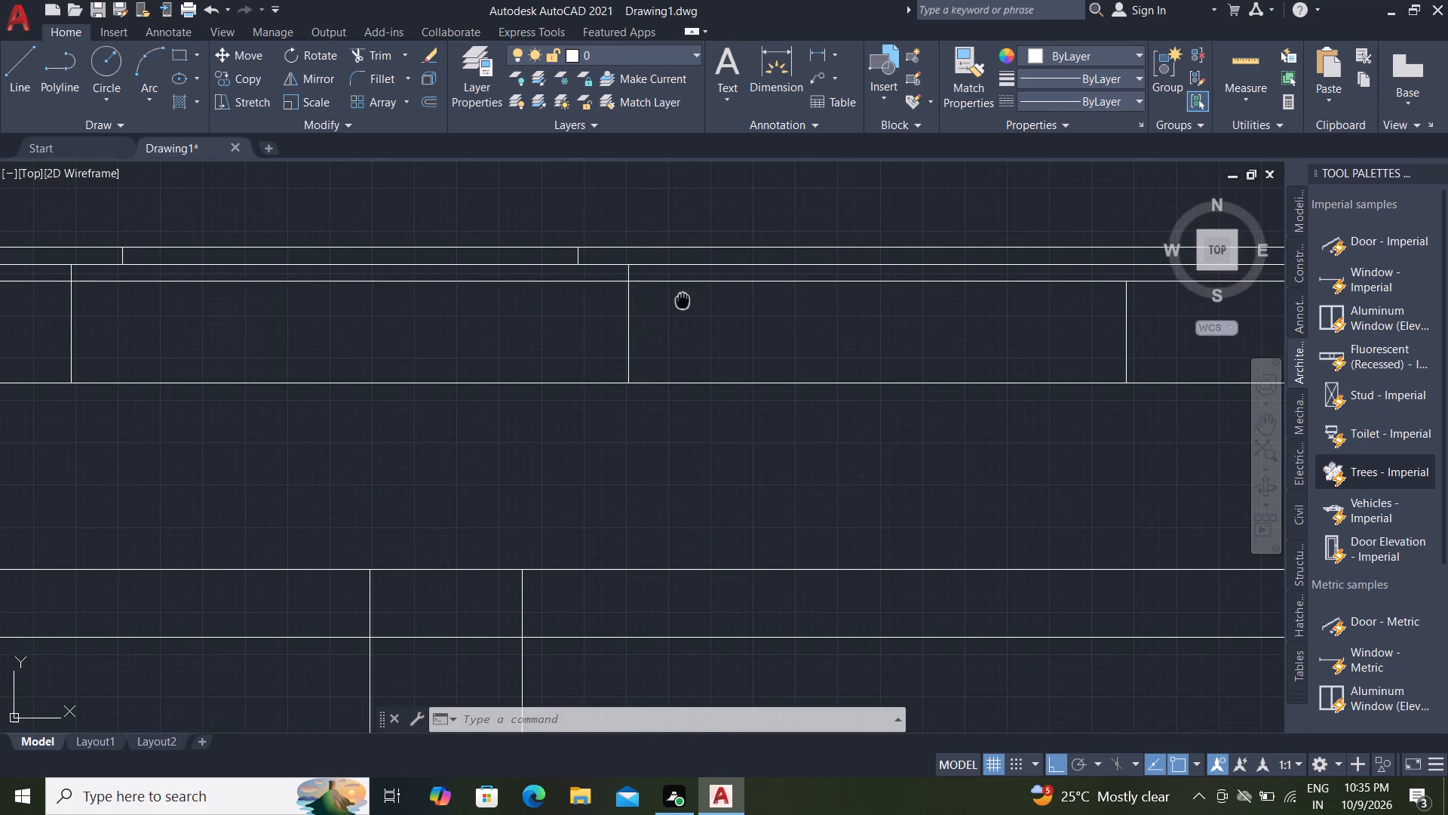
middle_drag(678, 301, 362, 382)
middle_drag(342, 384, 288, 395)
middle_drag(761, 395, 755, 395)
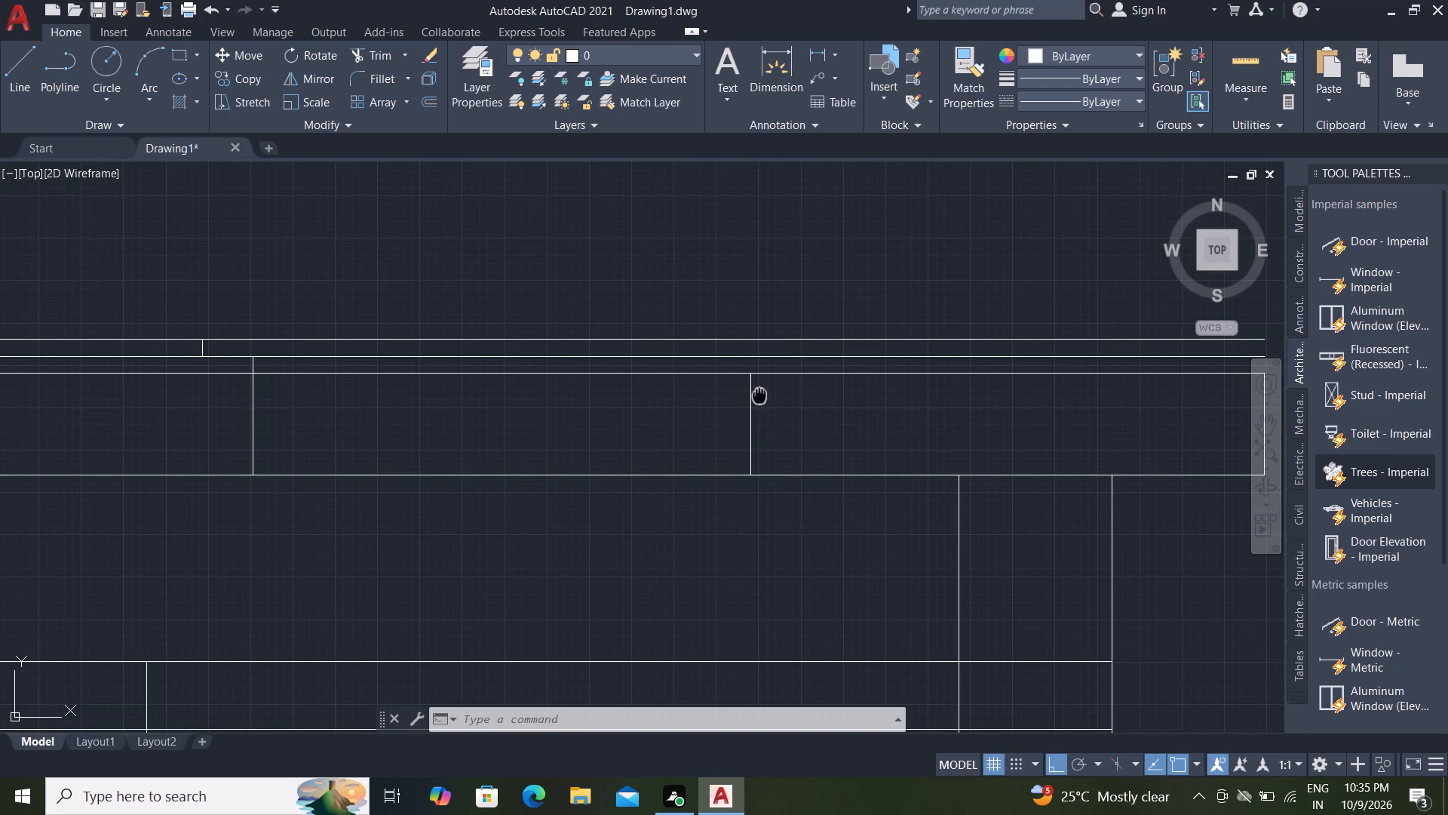
middle_drag(755, 395, 578, 392)
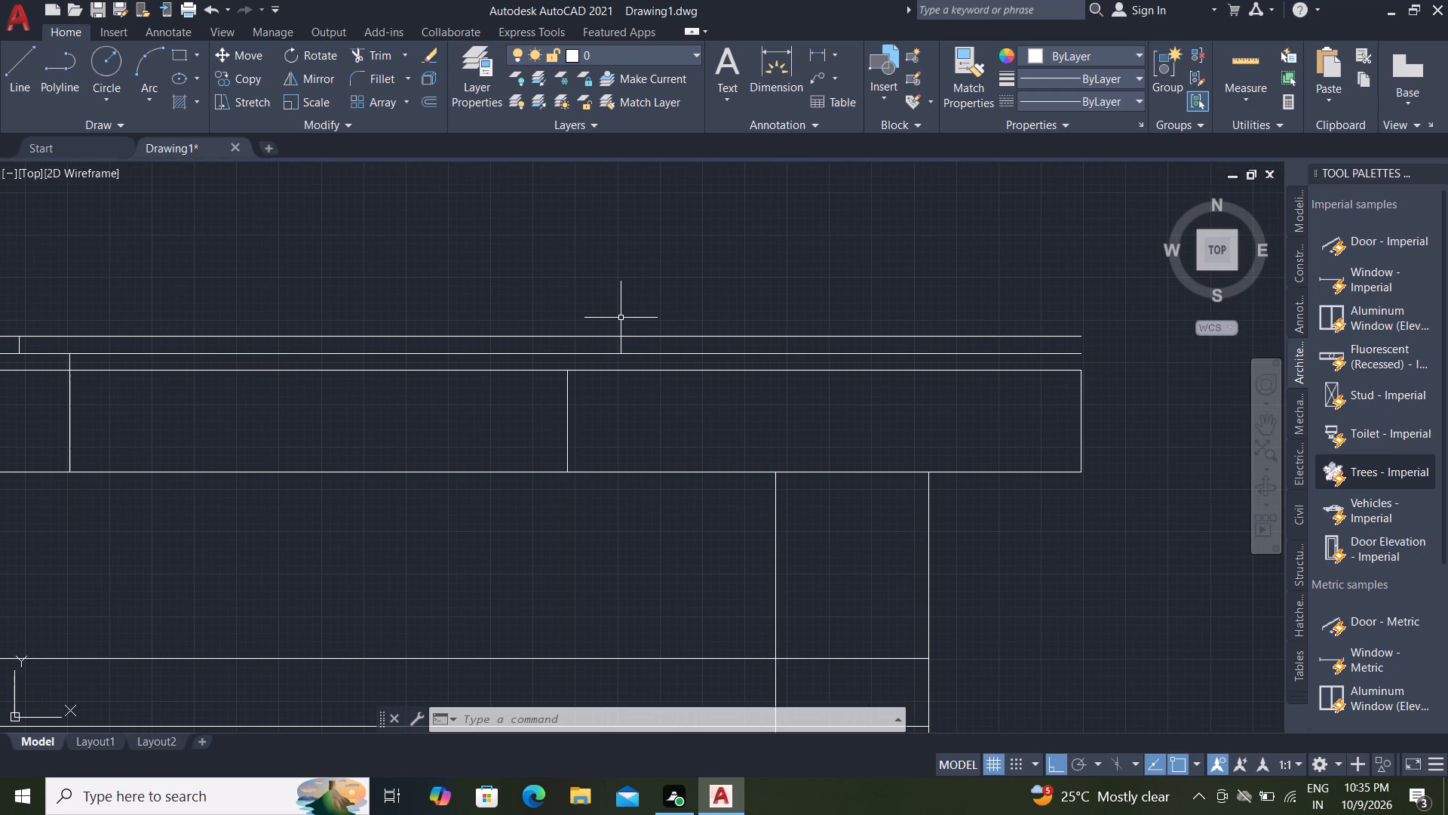
key(l)
key(space)
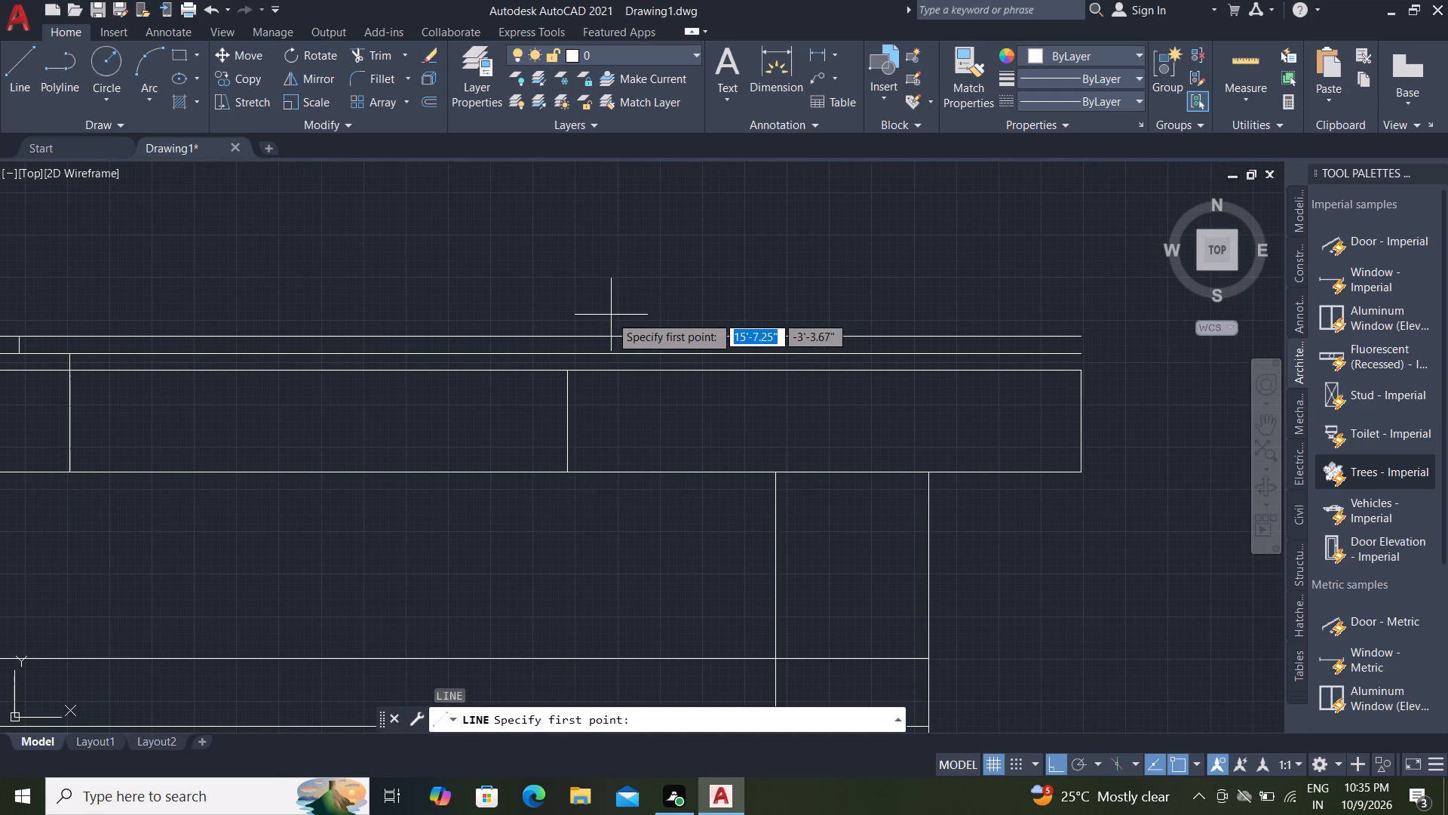
click(566, 369)
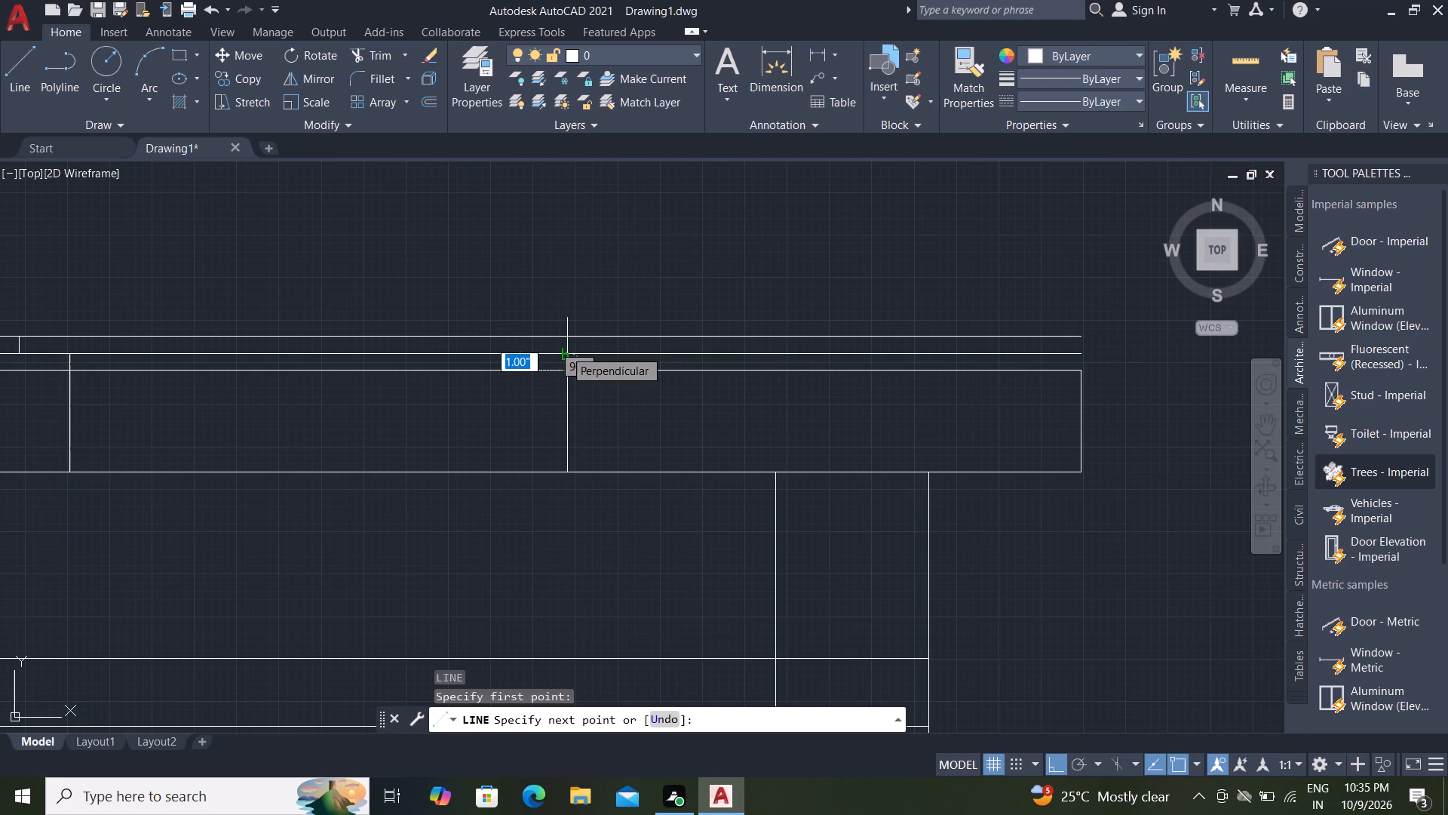
scroll(564, 351, down, 2)
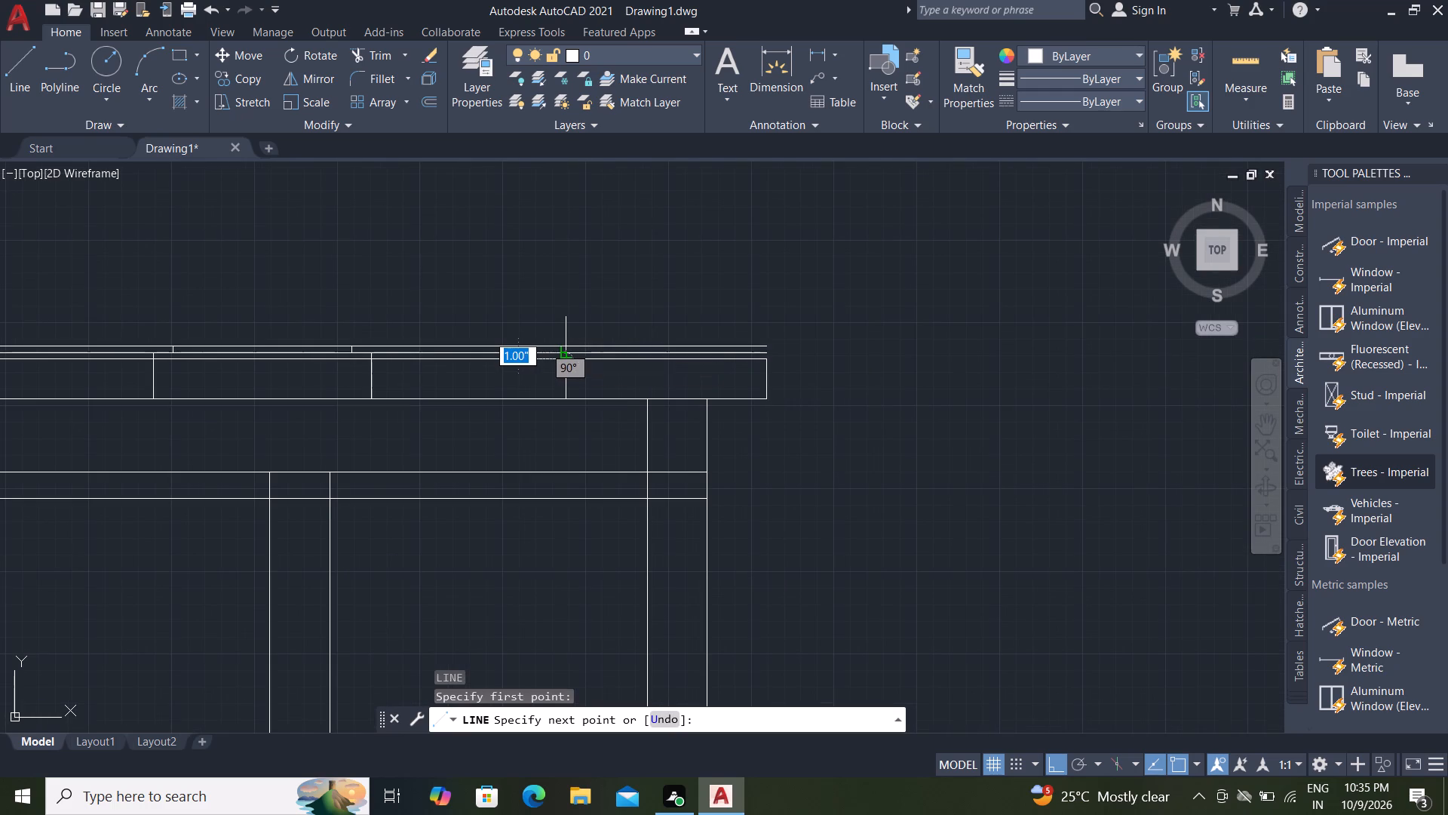
scroll(566, 349, up, 2)
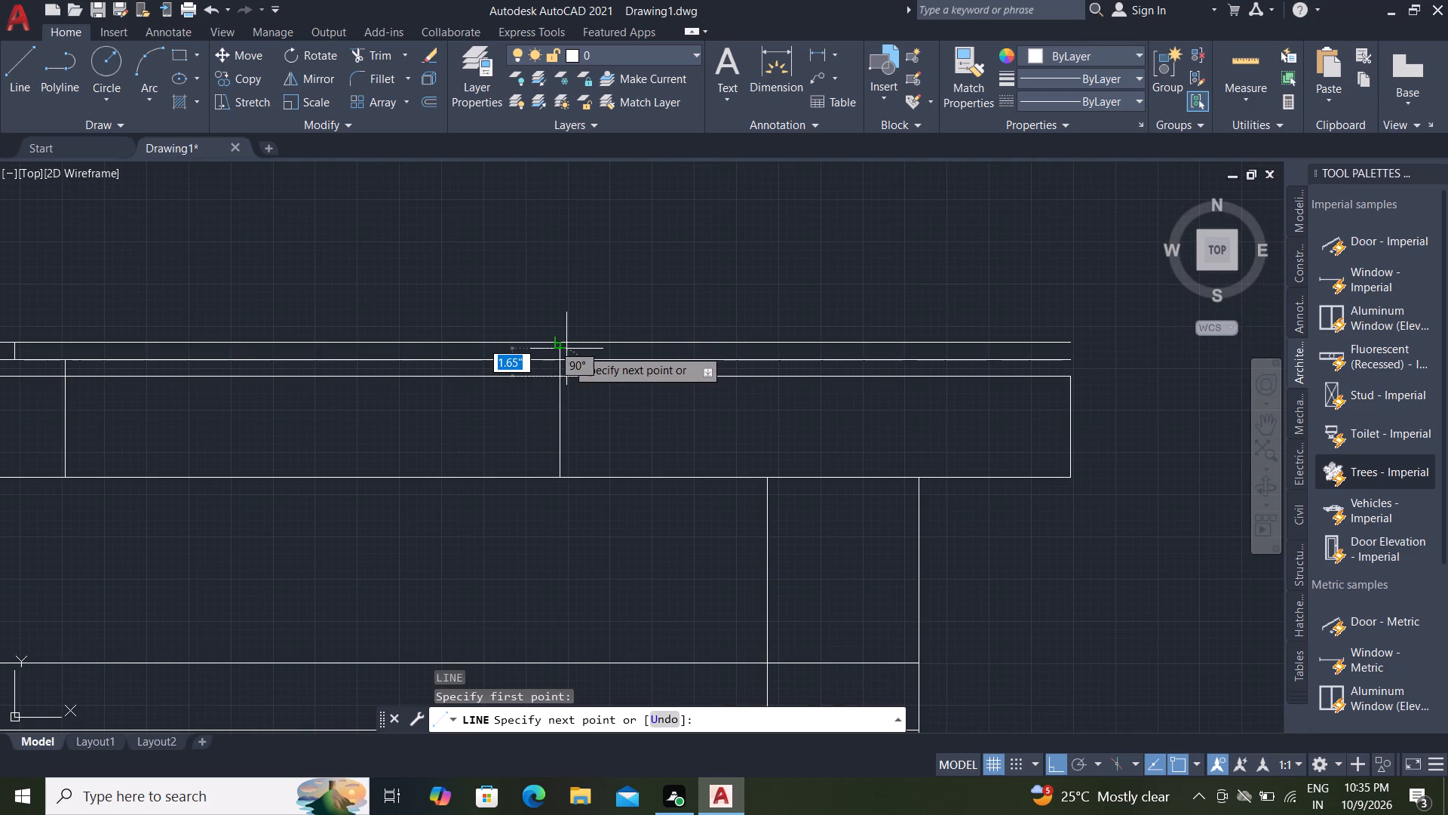
click(562, 356)
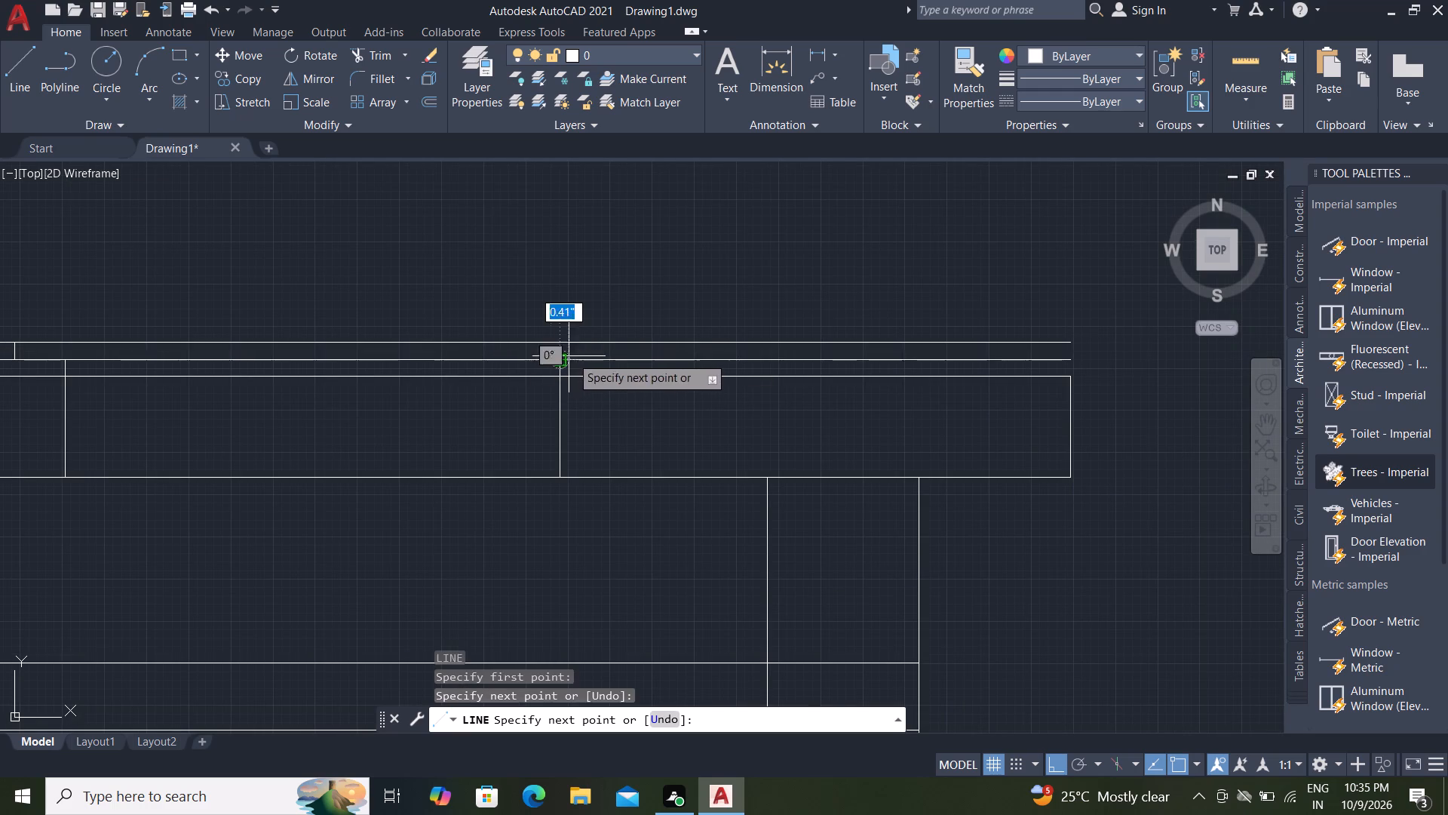
key(3)
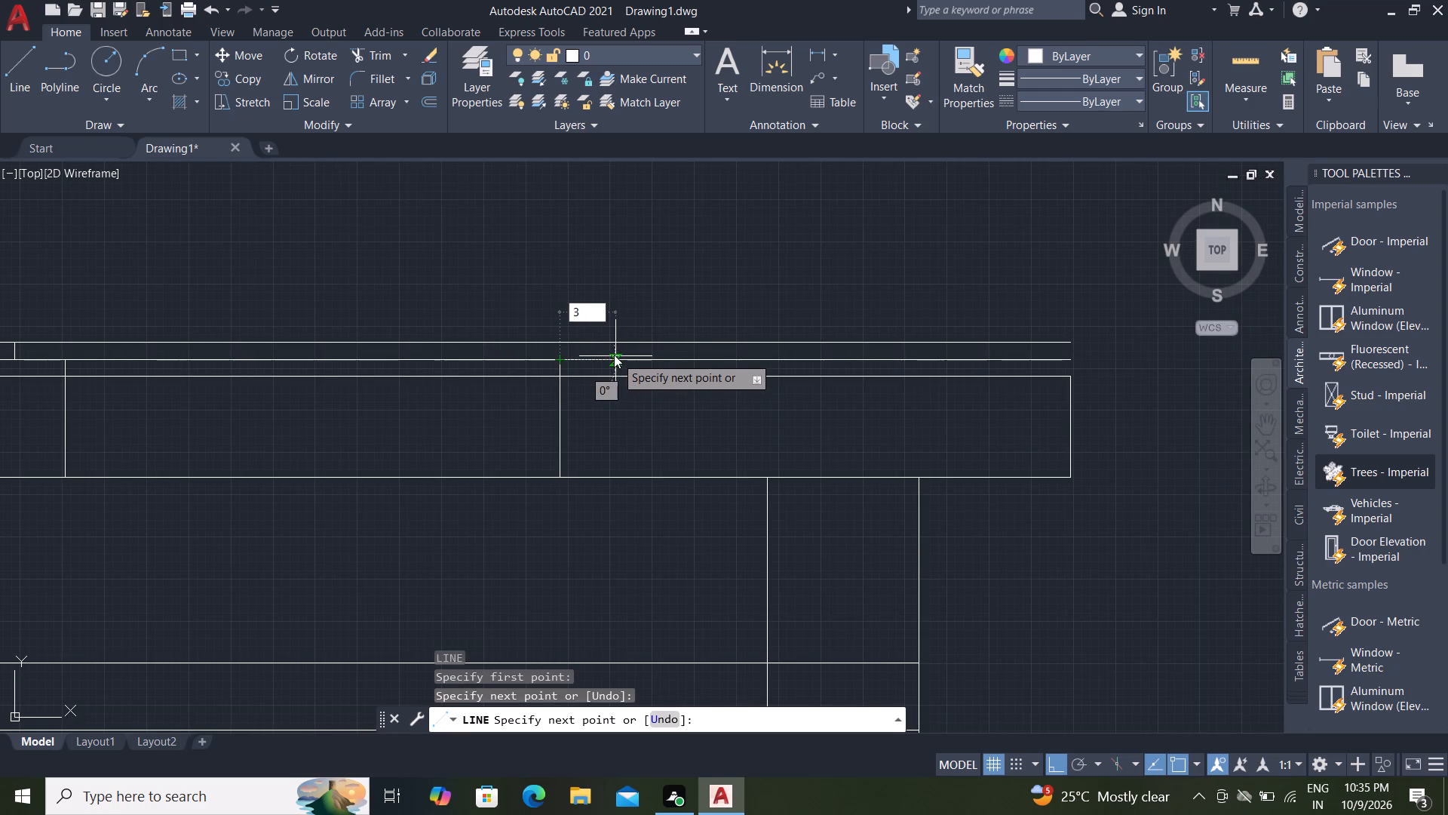
key(shift+quotedbl)
key(Return)
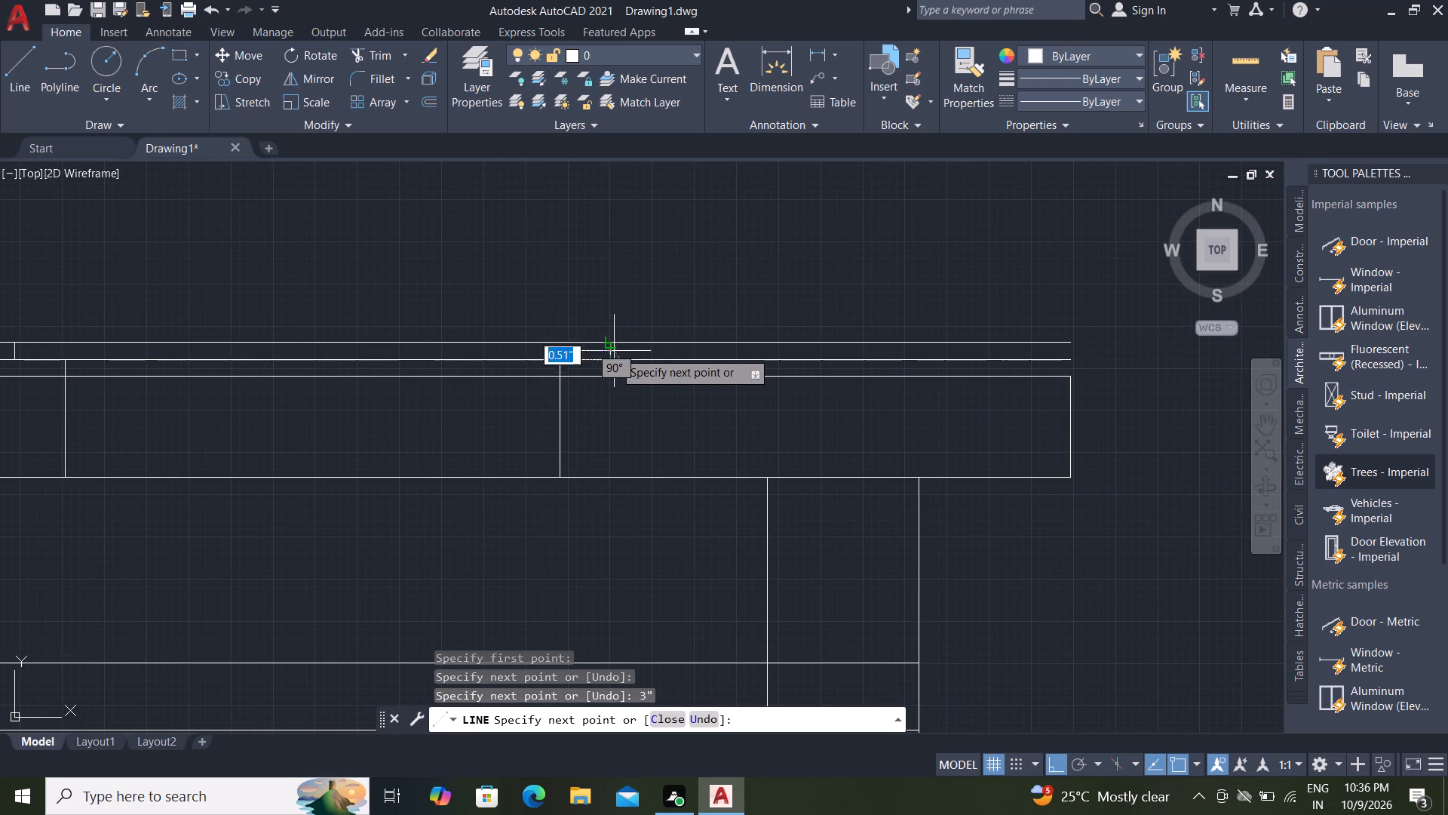
scroll(597, 335, up, 4)
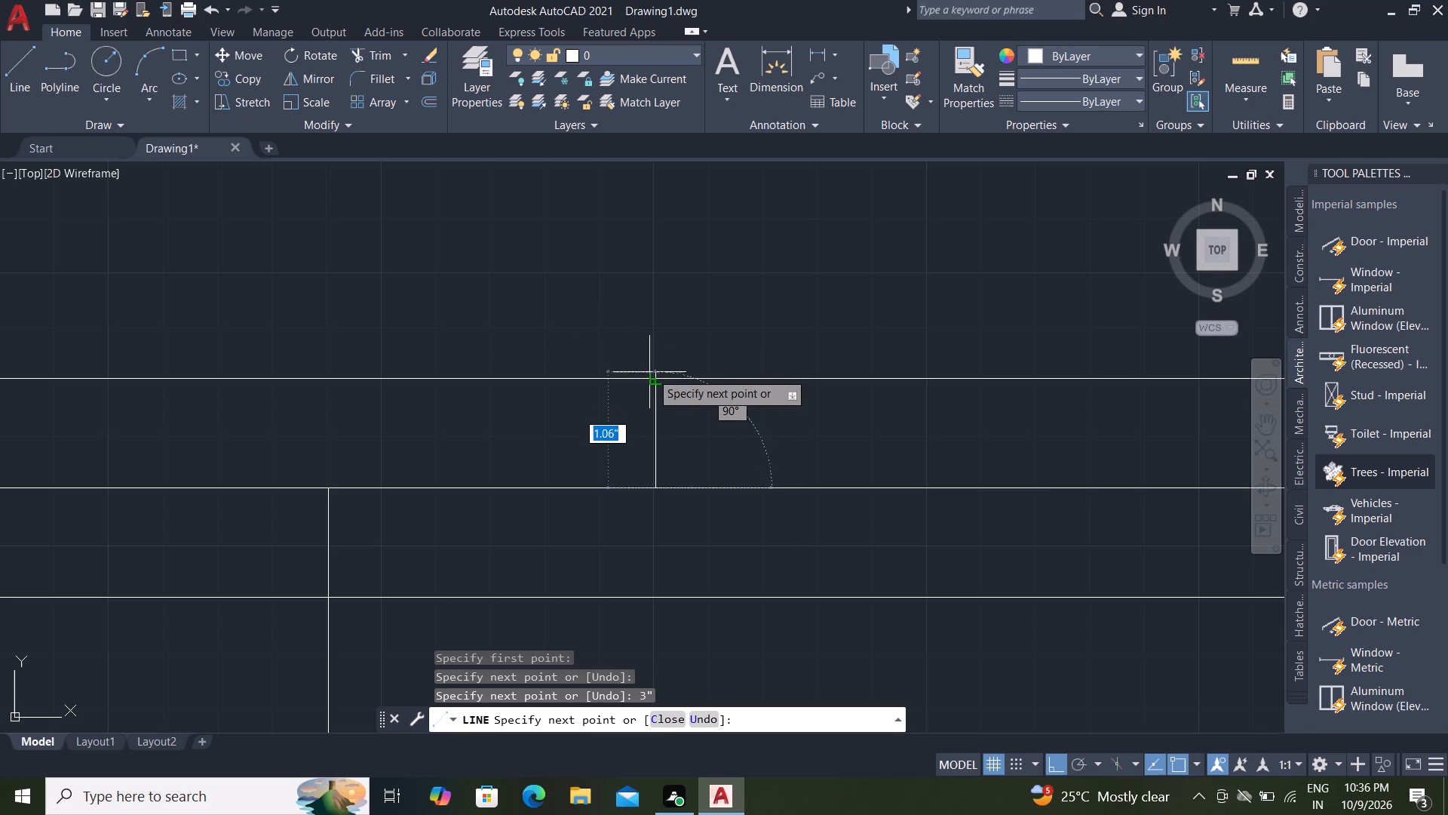
click(653, 374)
key(Escape)
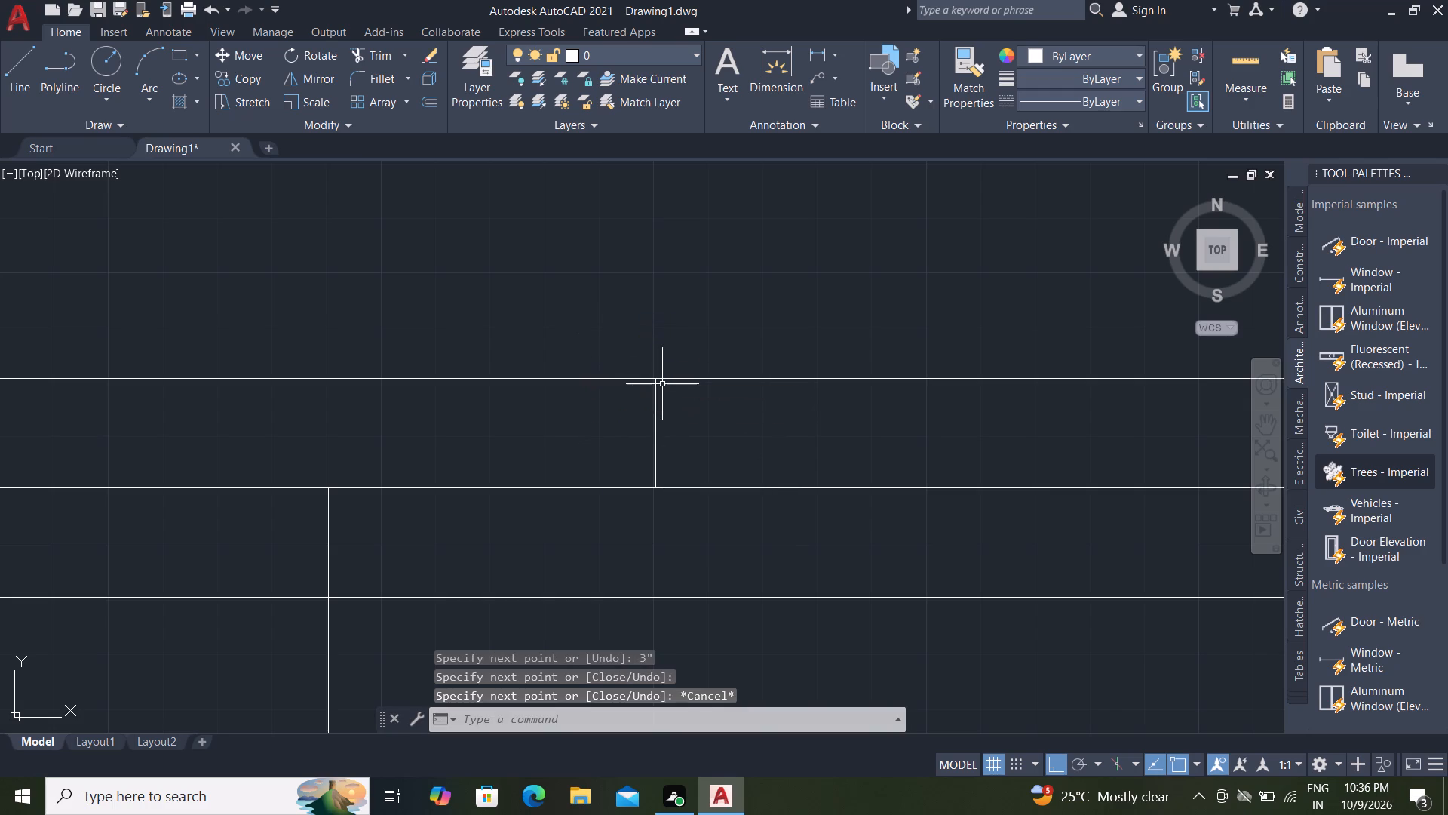
Draw a horizontal line about 8.76" long outward from the top right corner of the slab.
scroll(605, 365, down, 3)
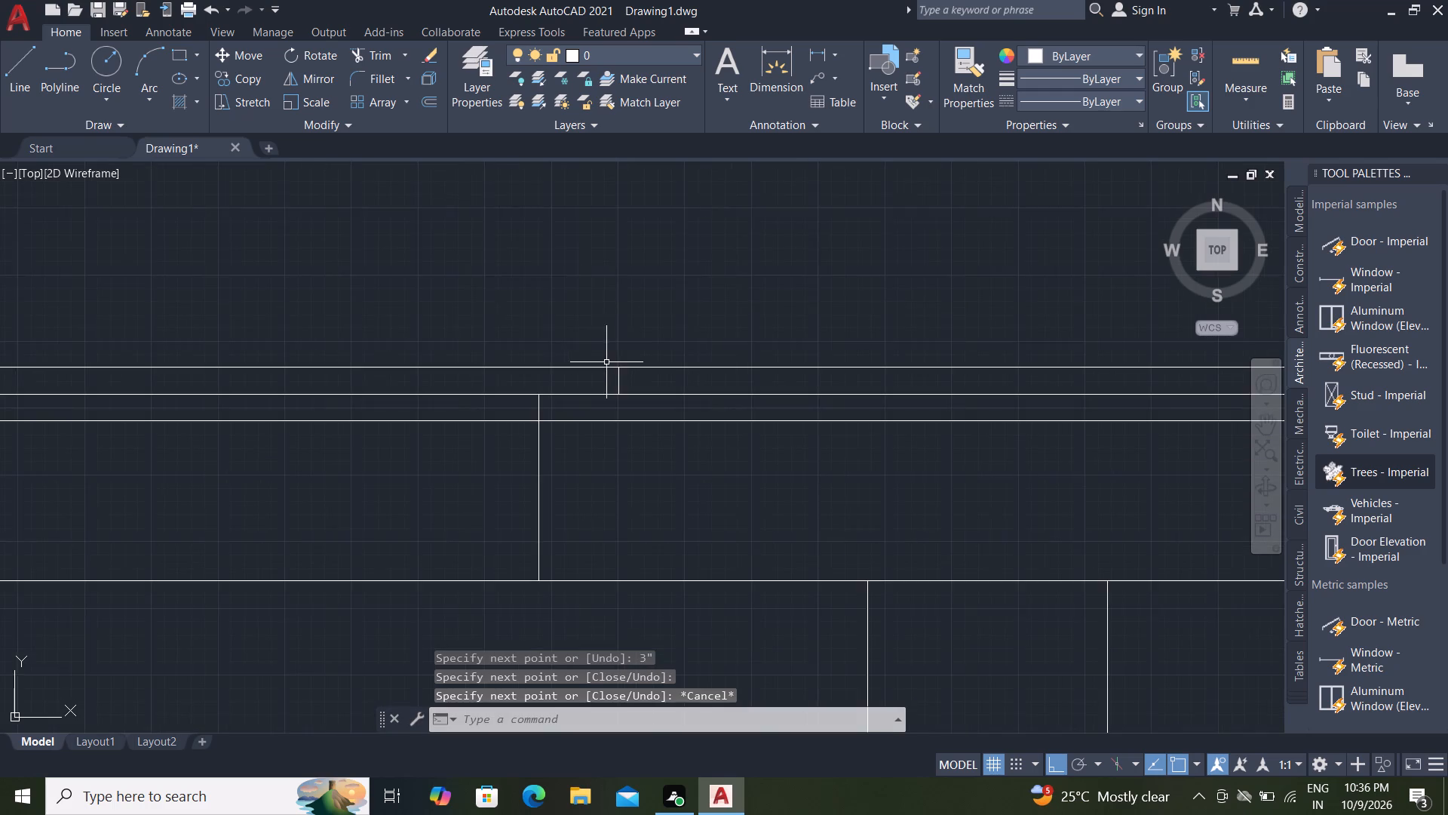
scroll(607, 362, down, 4)
scroll(700, 375, up, 3)
text(L)
key(space)
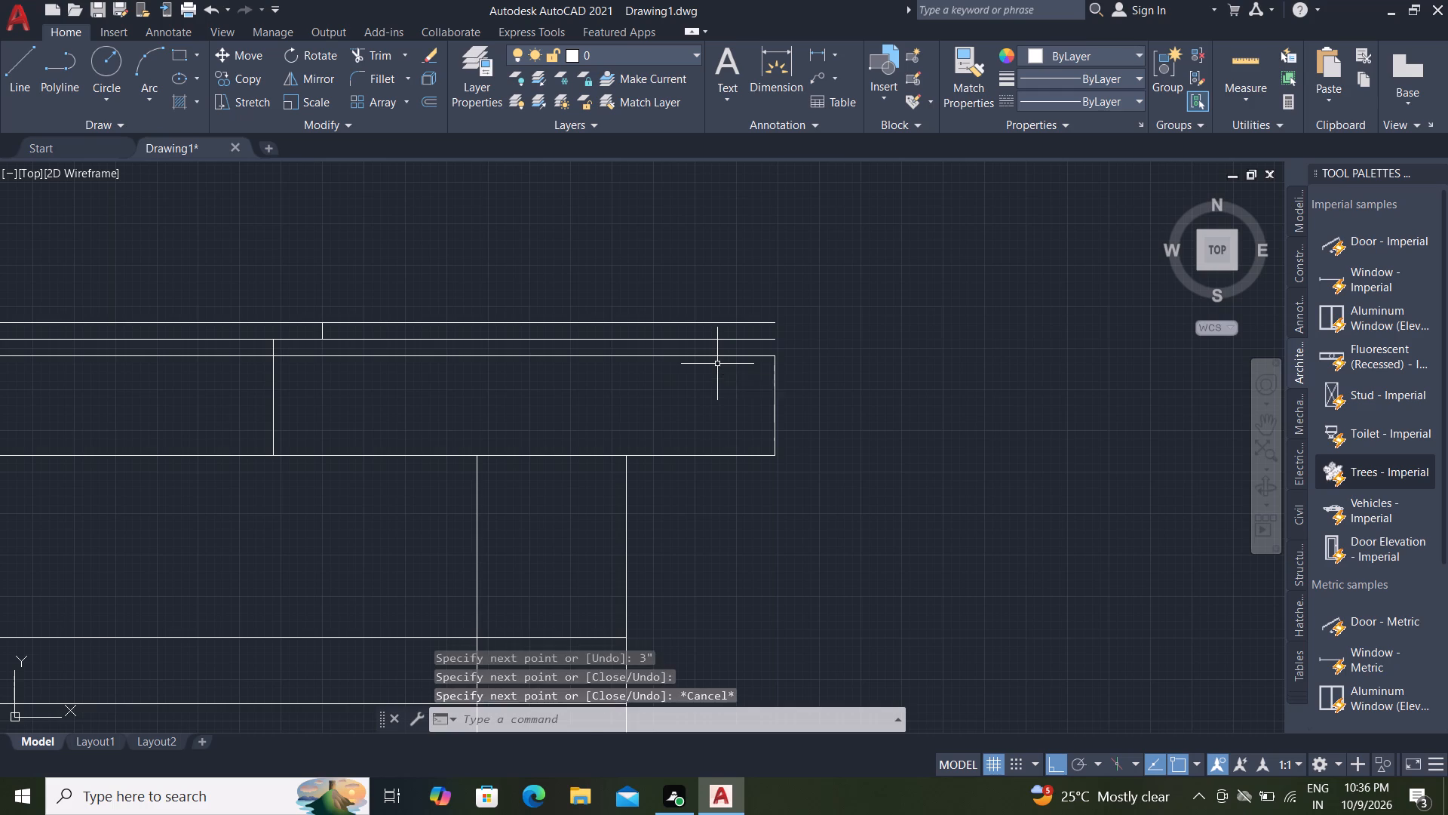
click(777, 359)
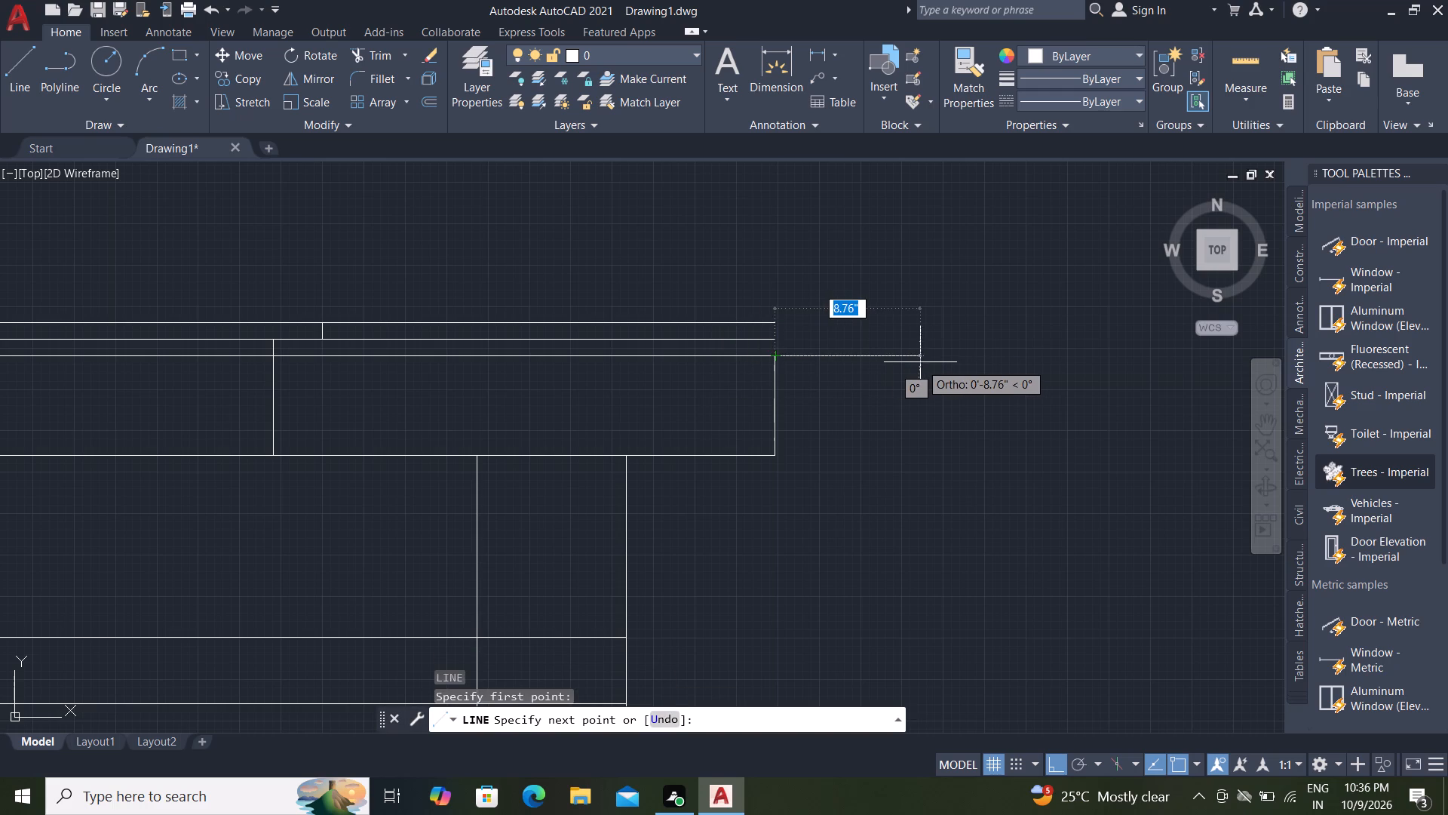
click(920, 362)
key(Escape)
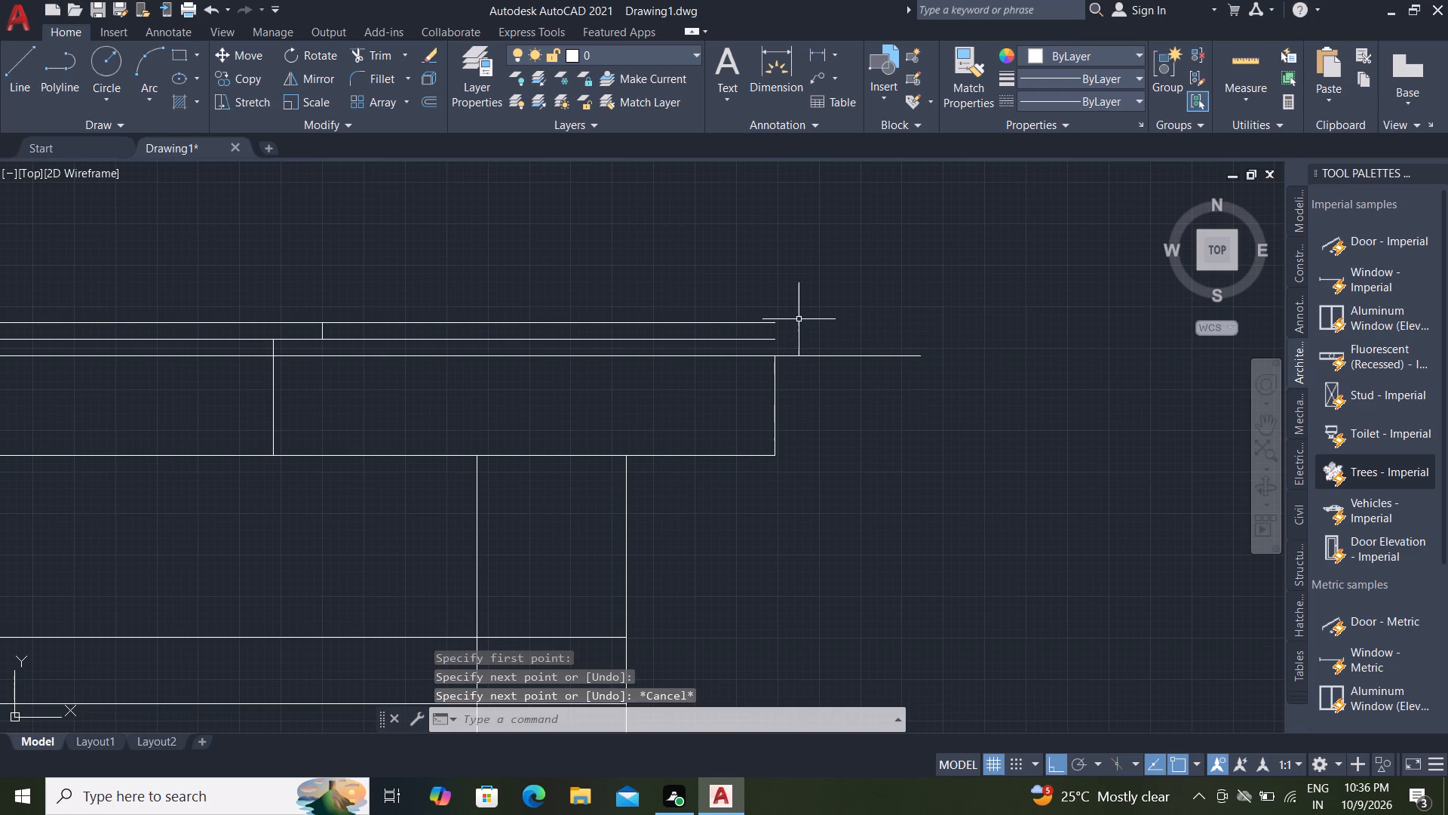
Draw a vertical line from the outer end of the slab's overhang line up past the uppermost layer line.
key(l)
key(space)
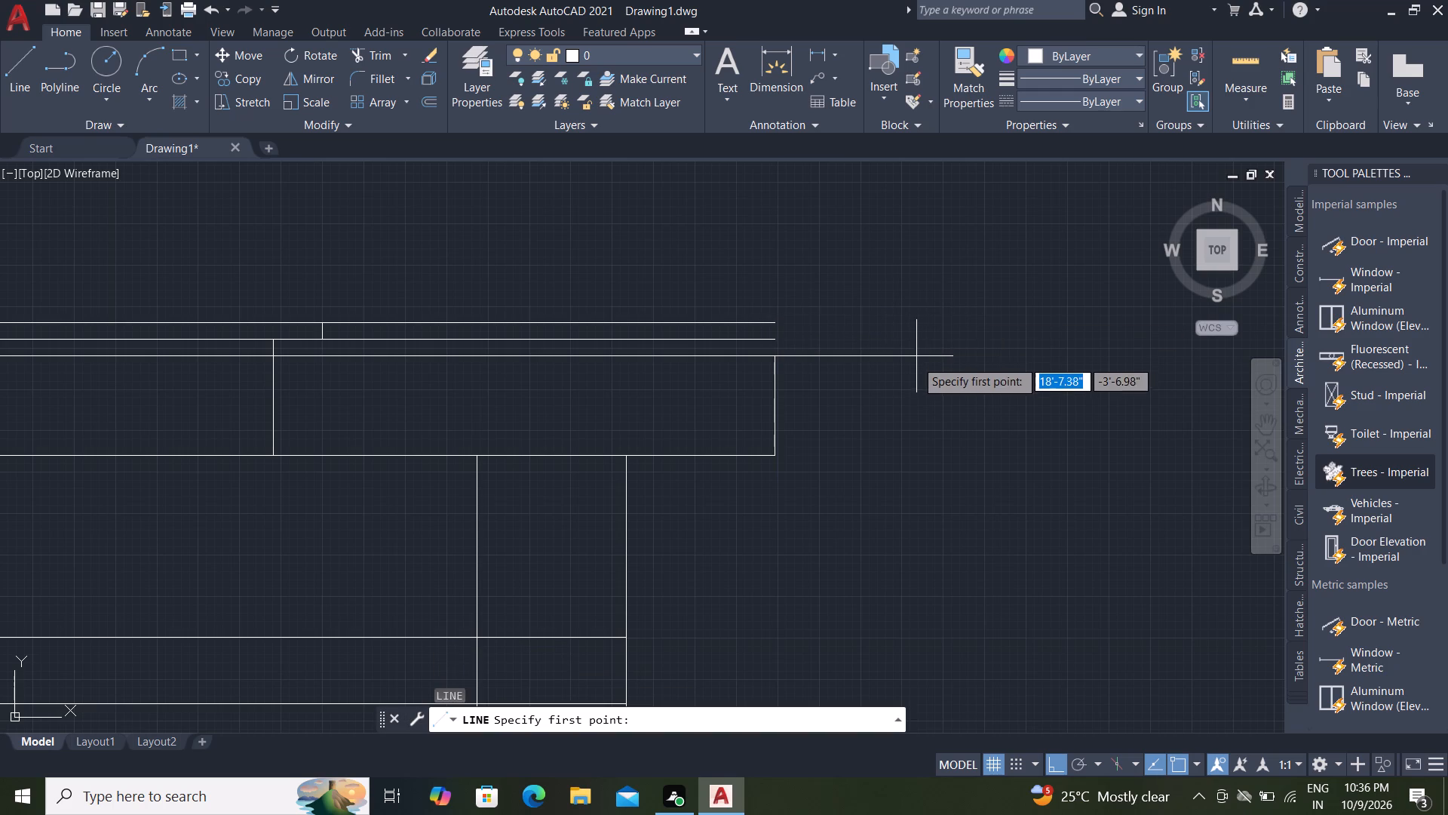
click(917, 357)
click(931, 267)
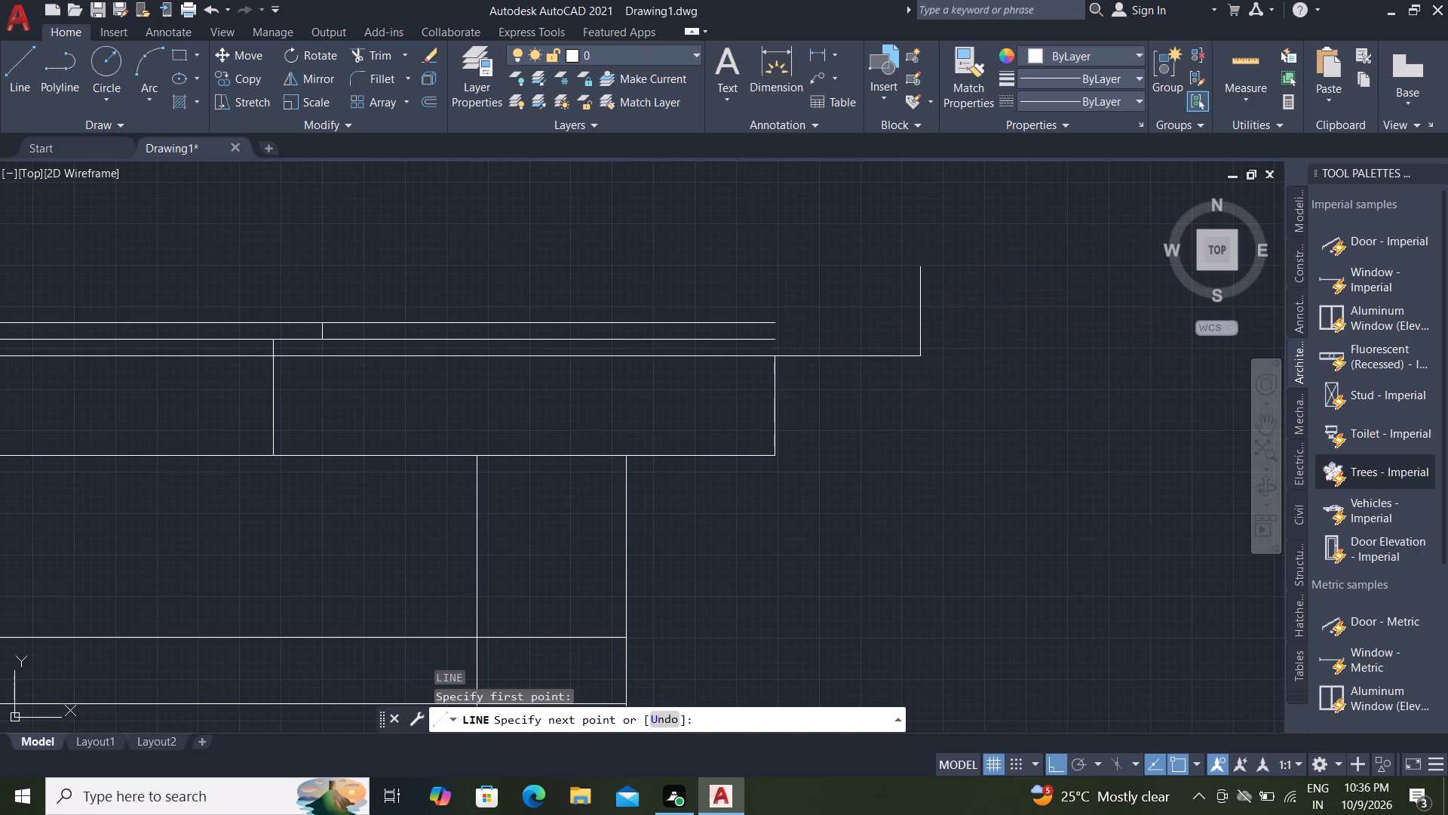
key(Escape)
key(Escape)
key(Escape)
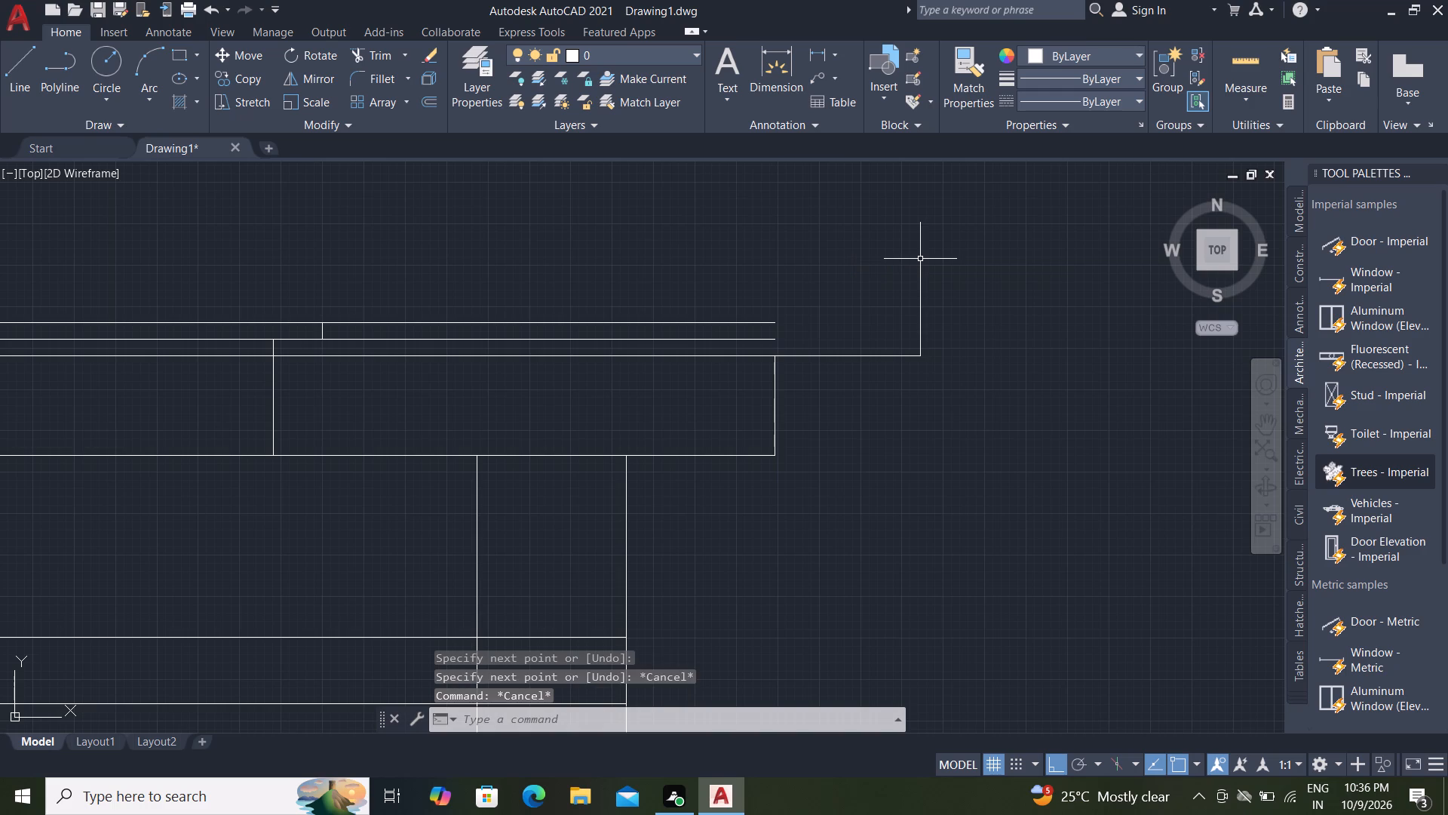
key(Escape)
key(Escape)
key(Escape)
Extend the uppermost and middle layer lines to the vertical line at the overhang's outer end.
text(EX)
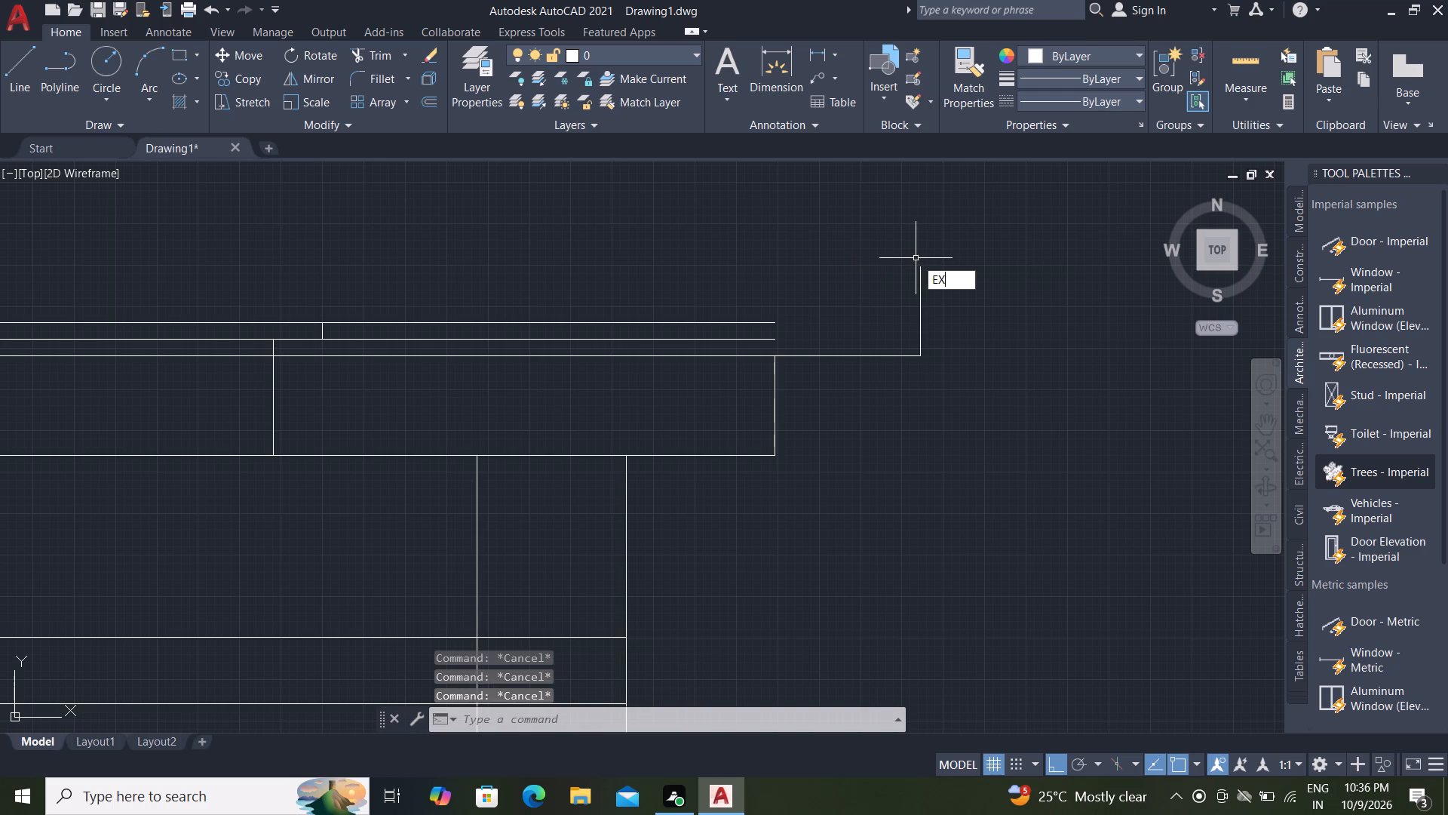
key(space)
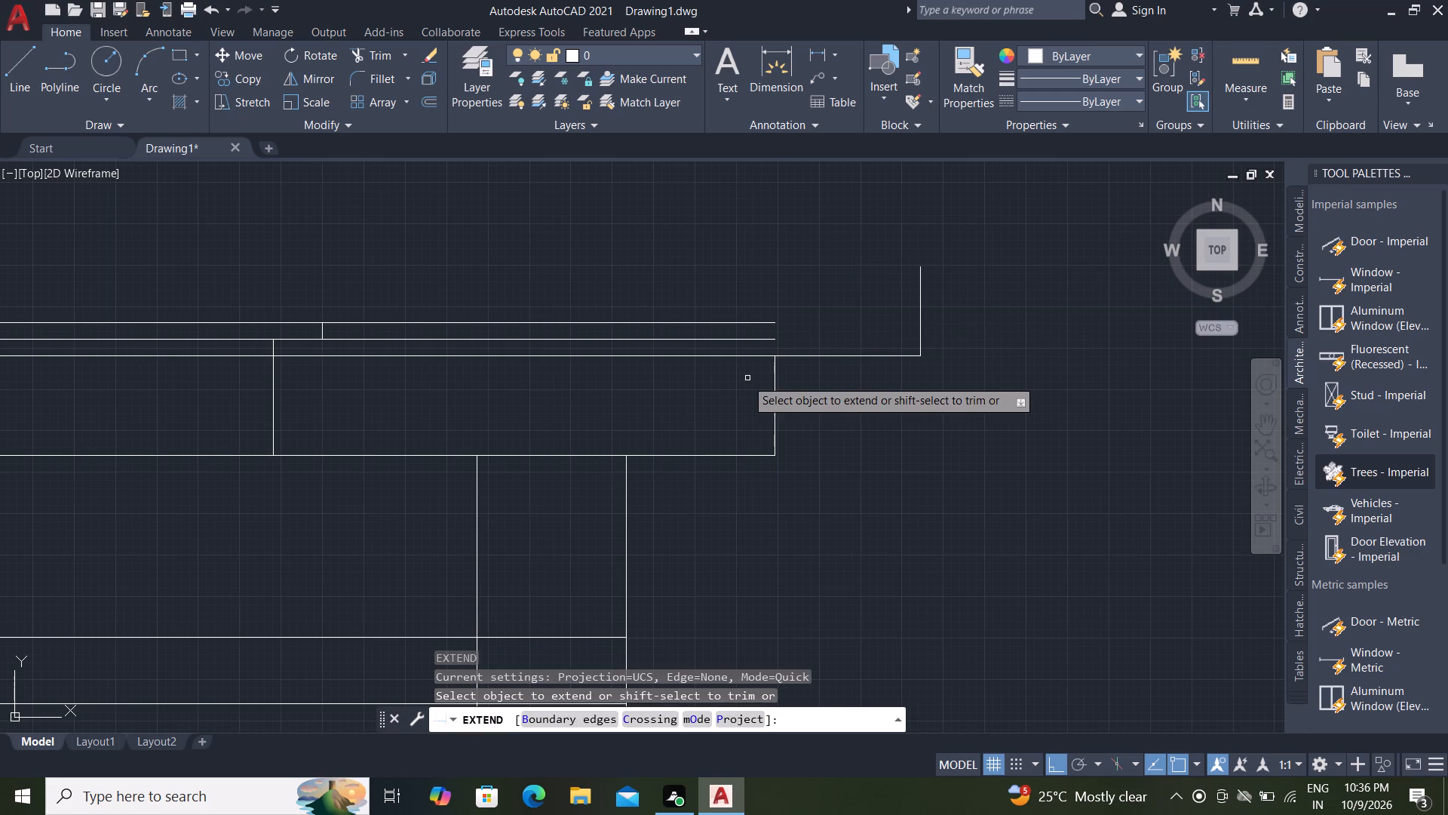
click(766, 321)
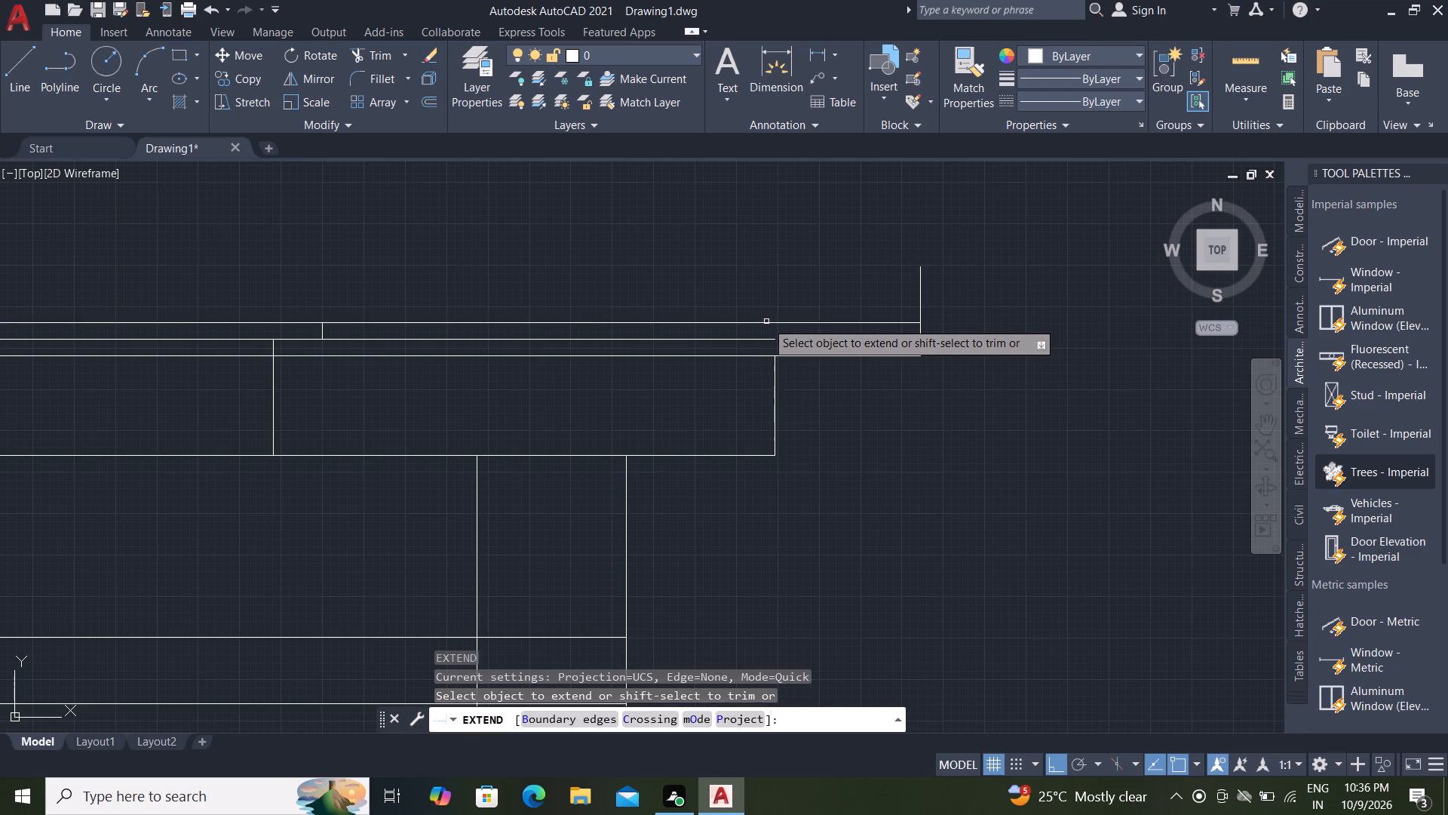
click(758, 337)
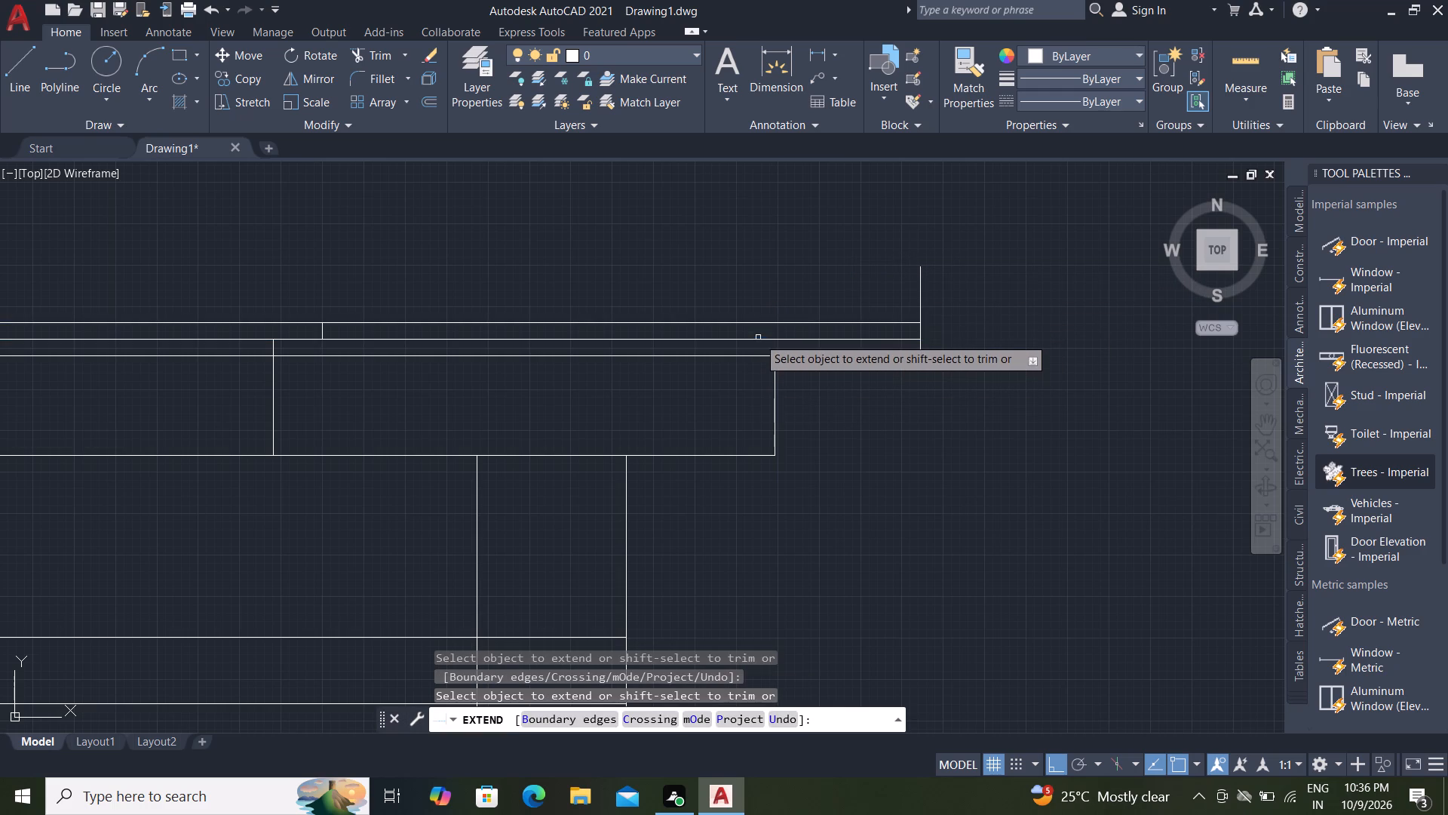
key(Escape)
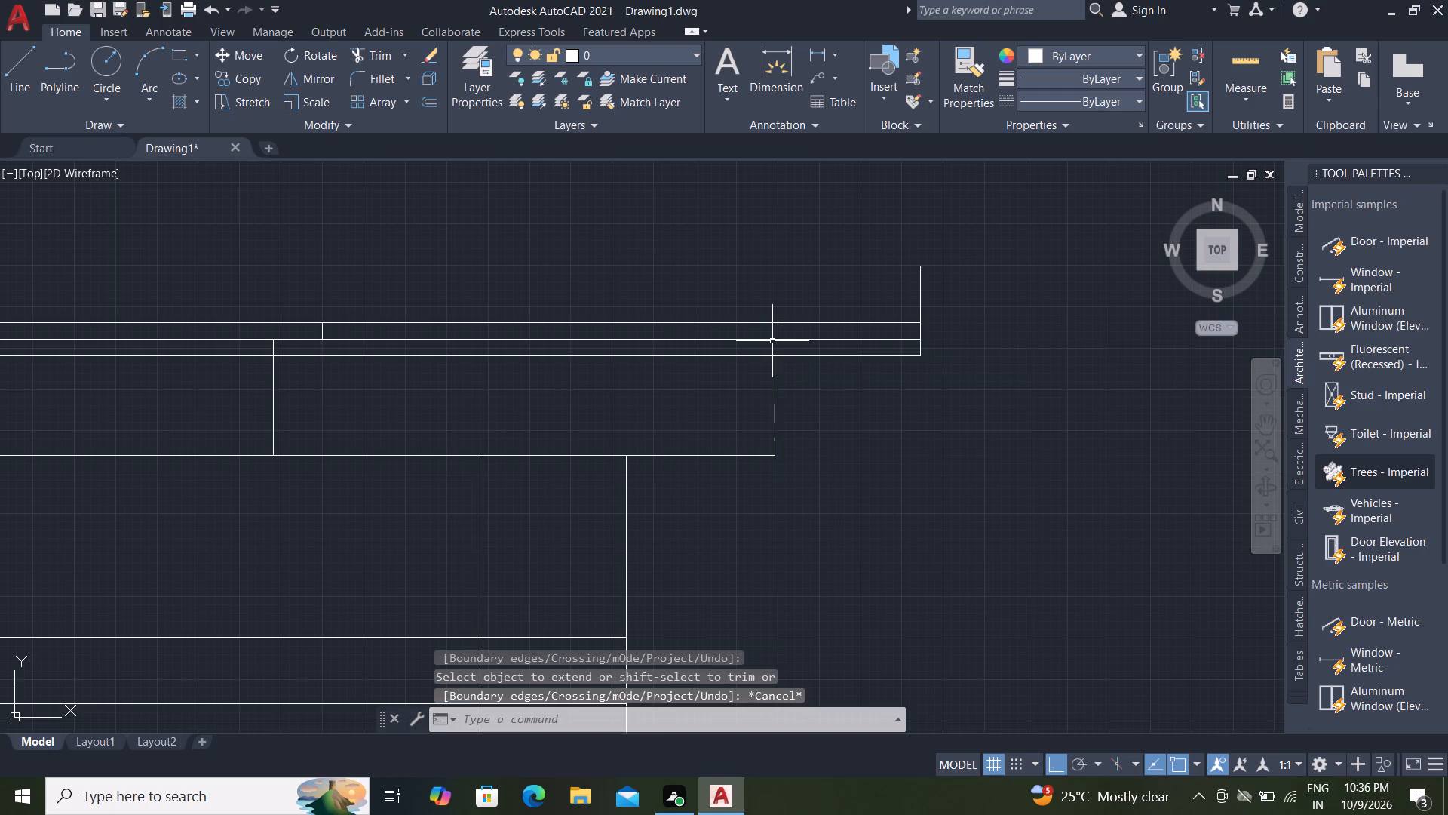
Draw a sloping line from the overhang's outer bottom corner to the uppermost layer line, about 2.43" inward.
text(L)
key(space)
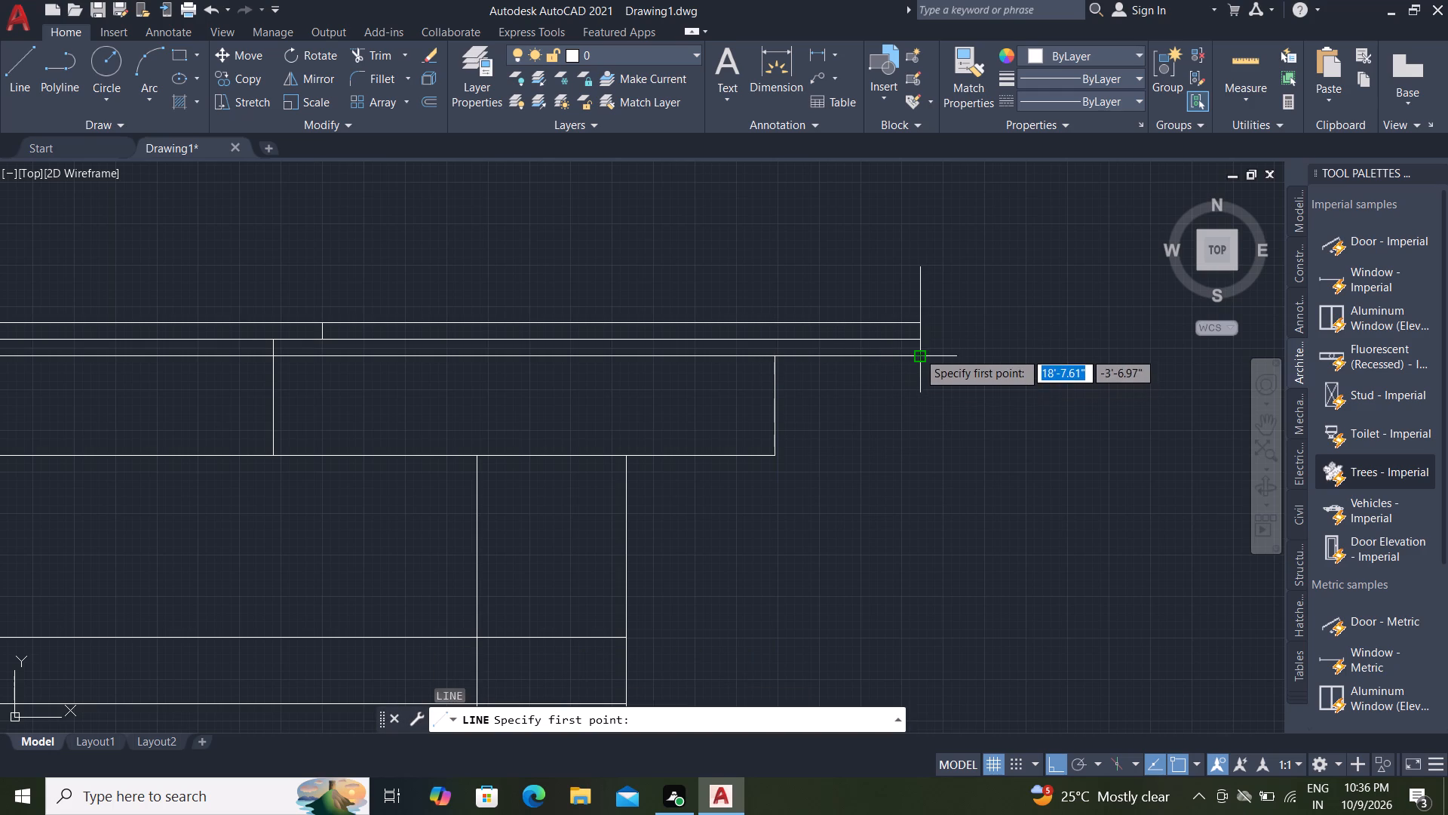
click(918, 352)
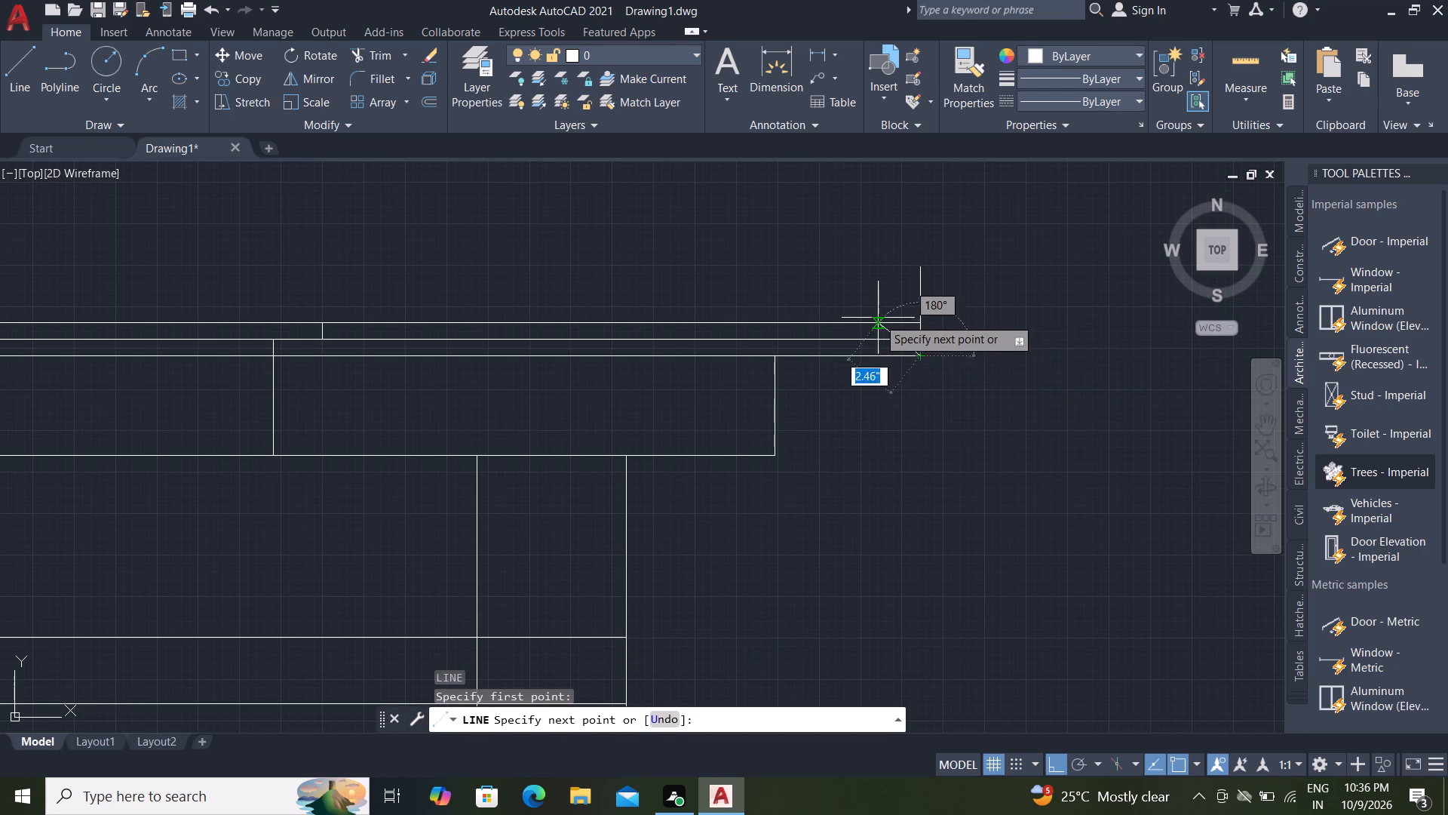
scroll(878, 321, up, 3)
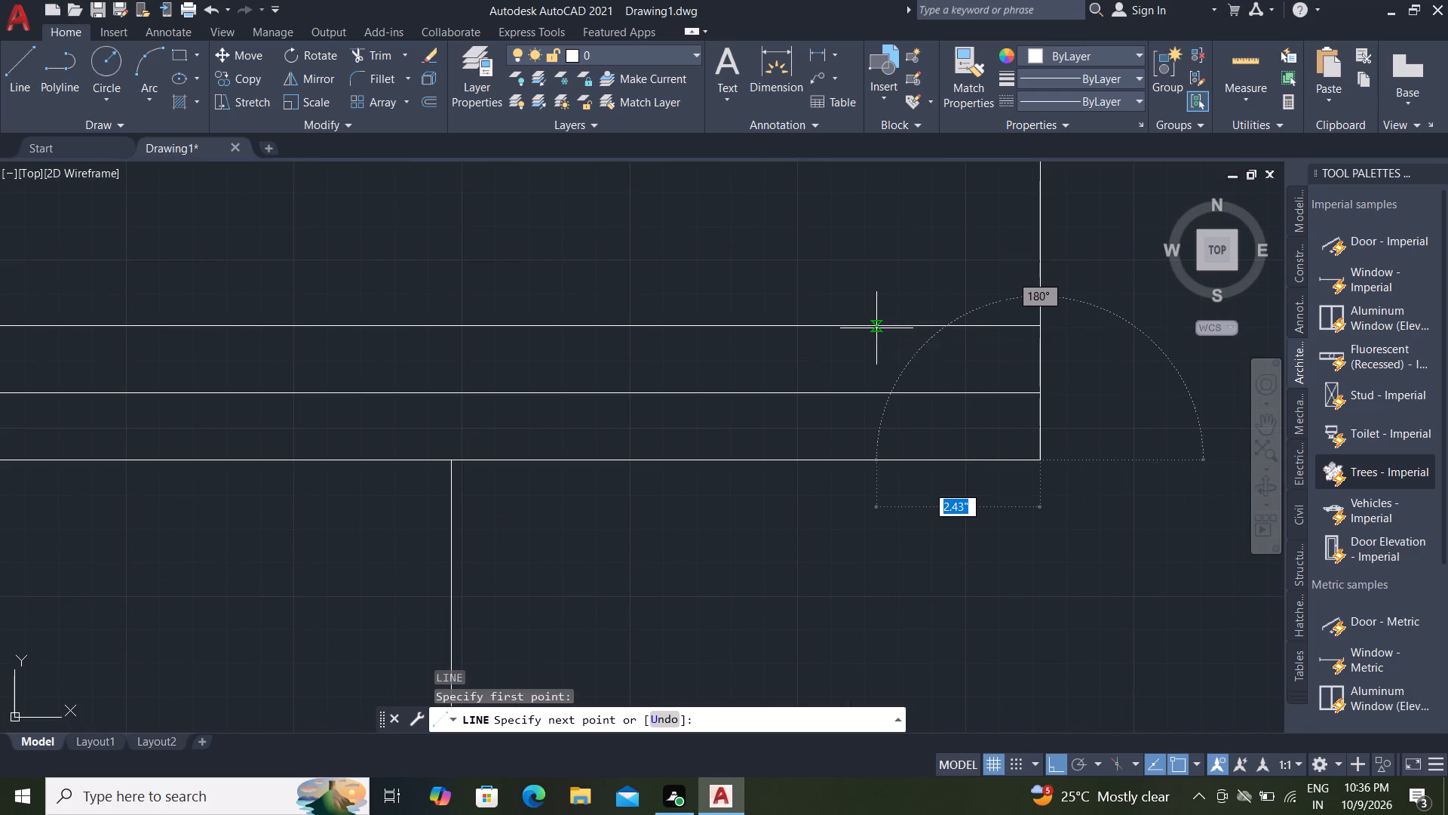
click(876, 328)
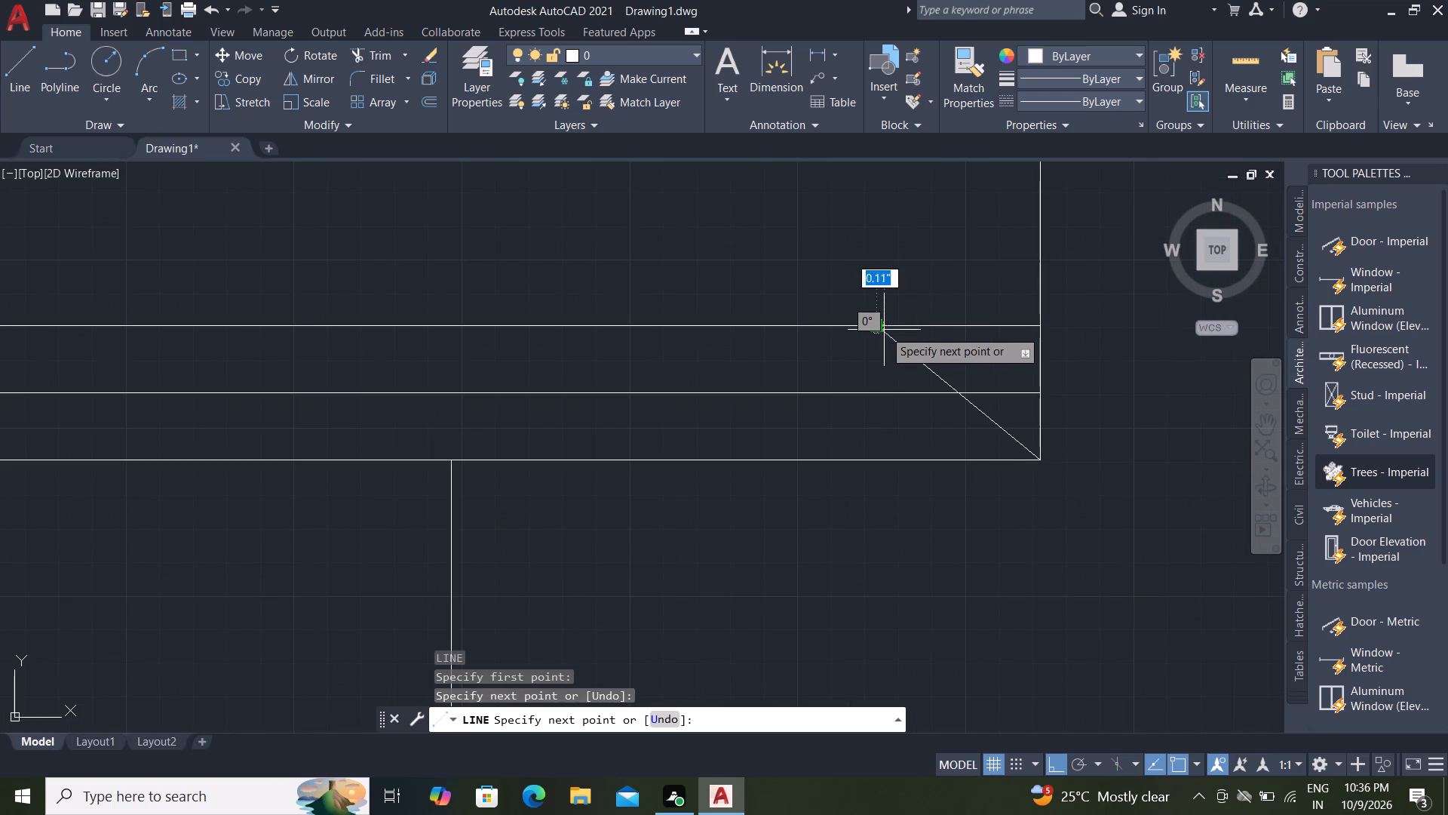
key(Escape)
Trim the two layer lines beyond the sloping end line and remove the vertical boundary line at the overhang.
text(TR)
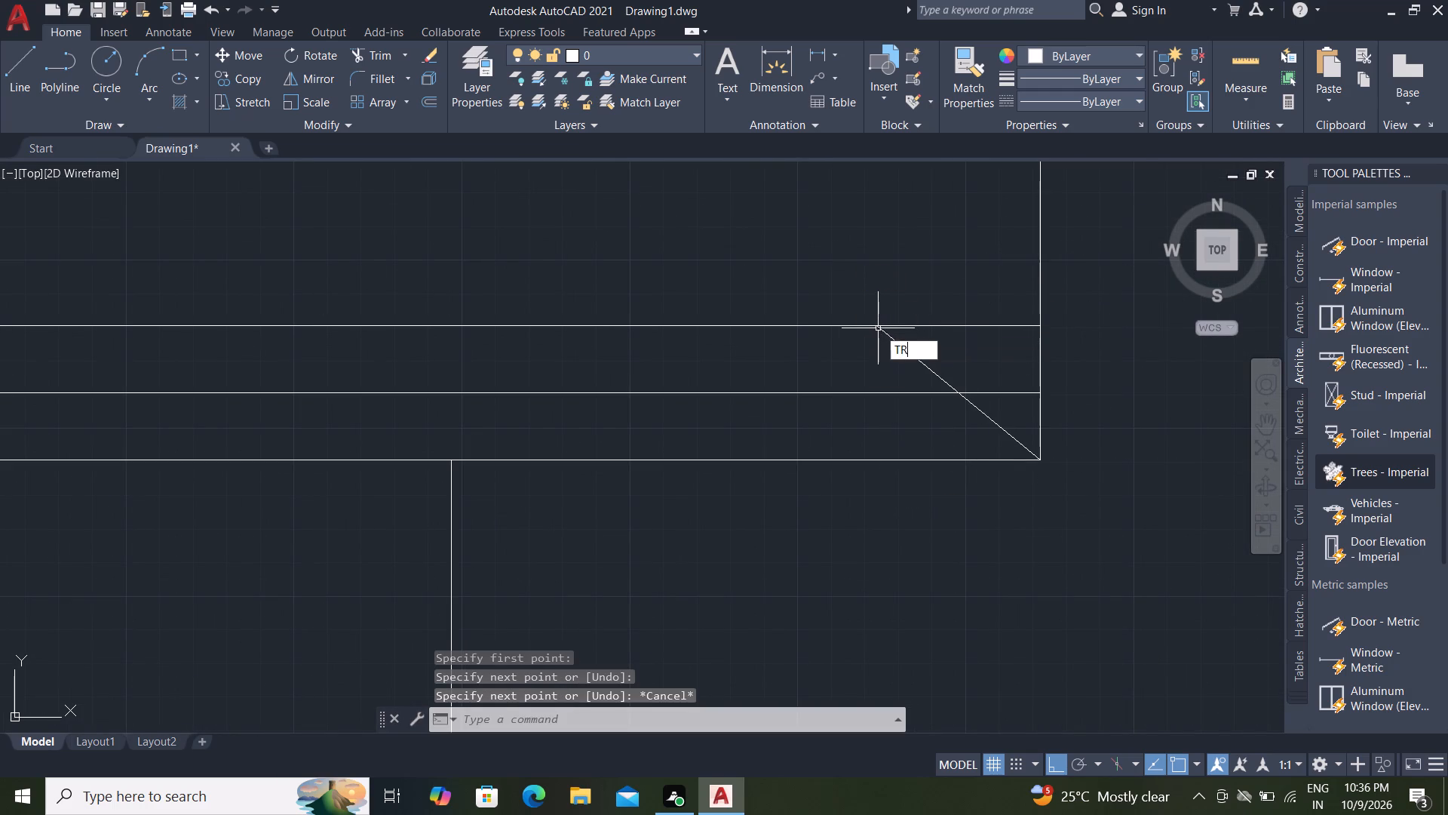
key(space)
click(931, 292)
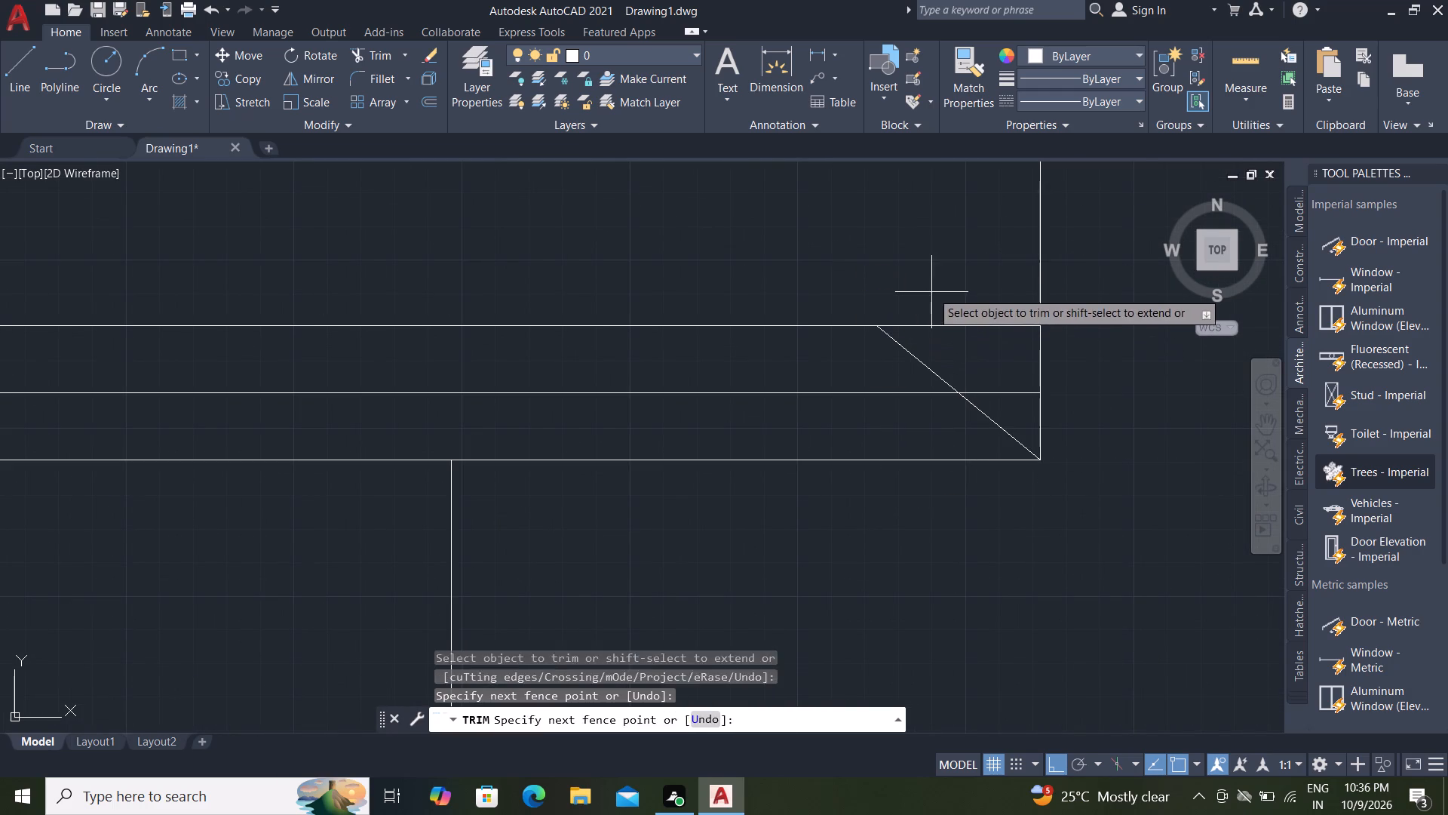
click(1024, 419)
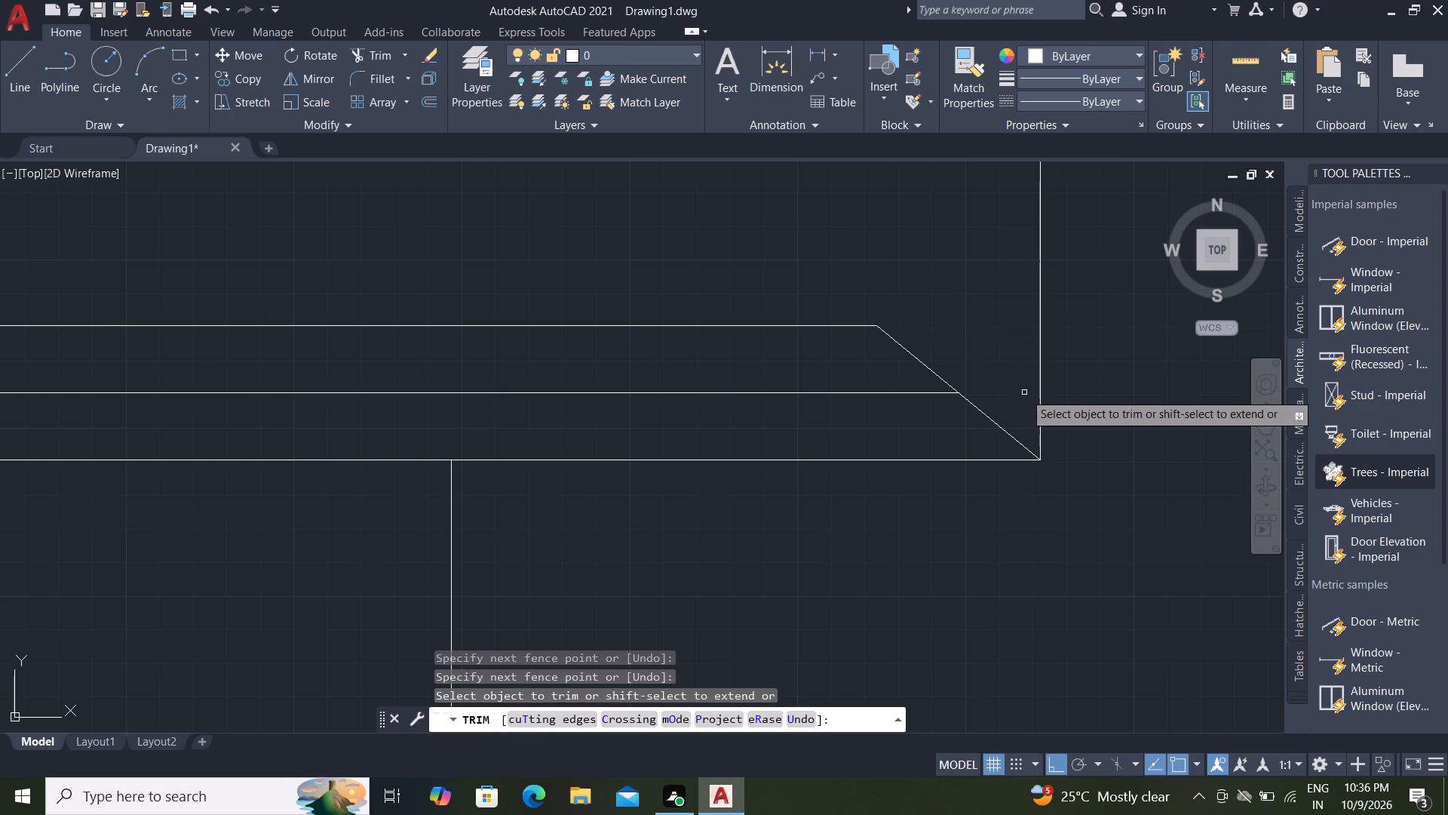
scroll(1024, 390, down, 2)
click(1029, 387)
scroll(1031, 363, down, 2)
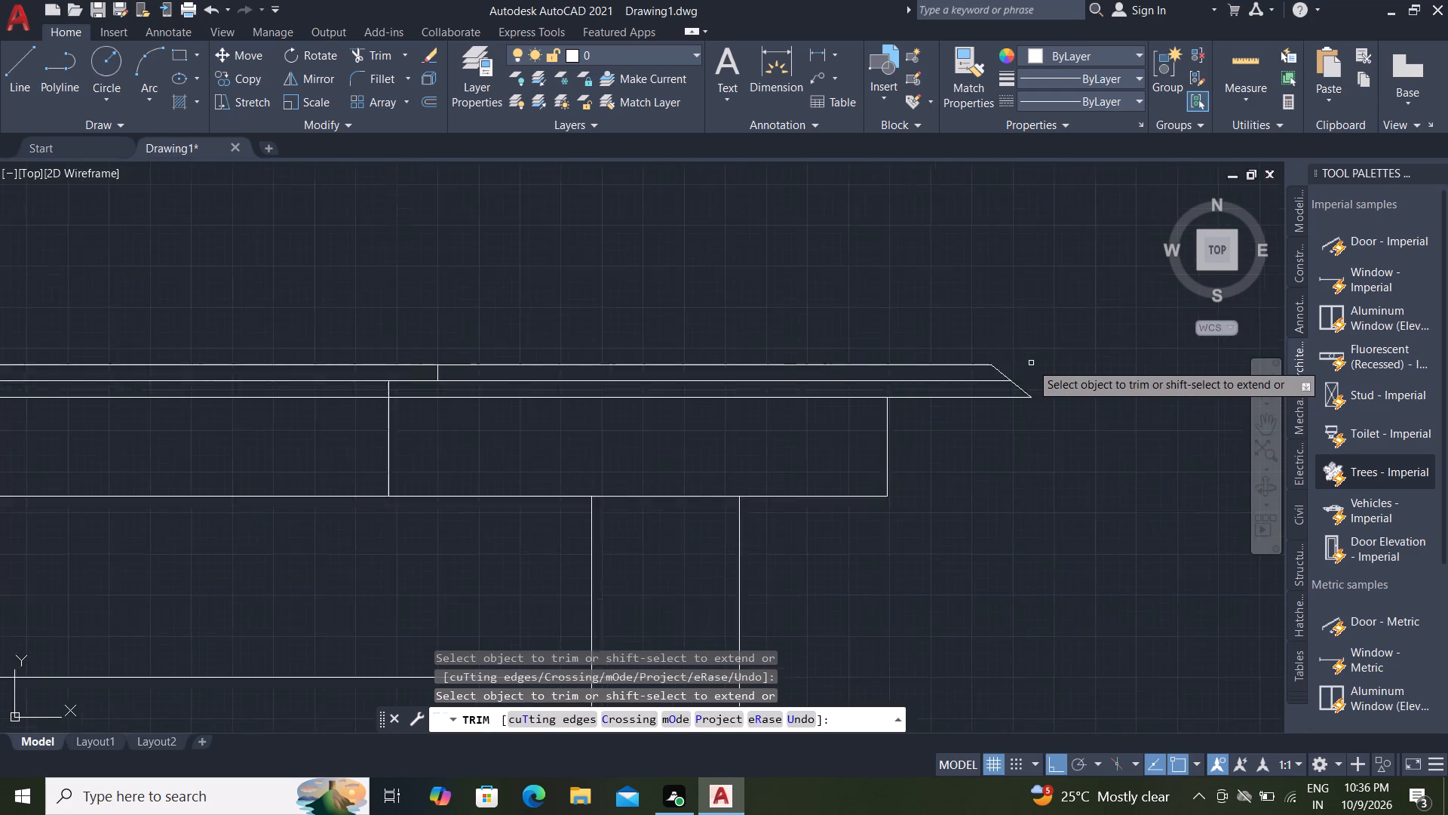
middle_drag(975, 305, 976, 305)
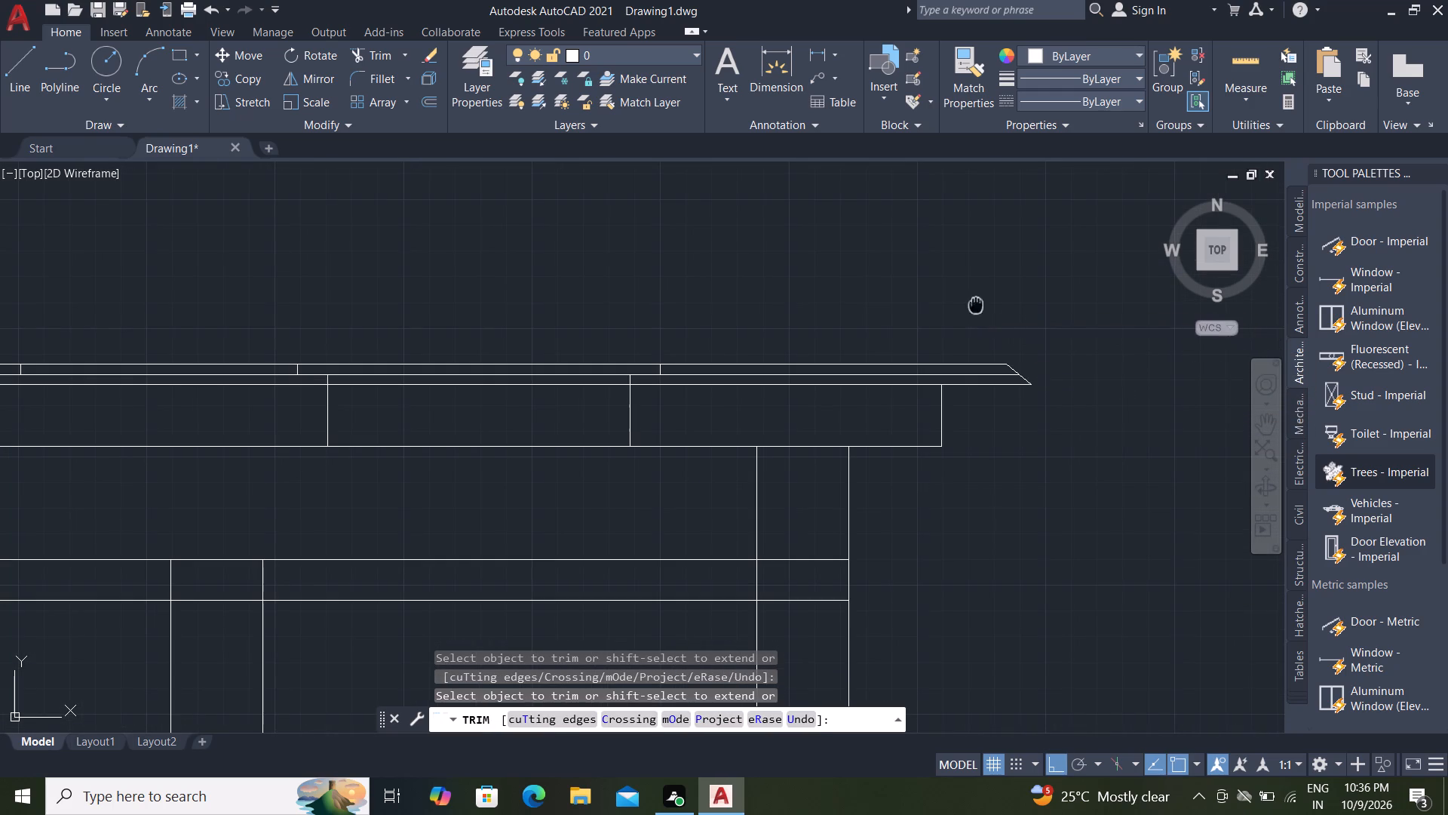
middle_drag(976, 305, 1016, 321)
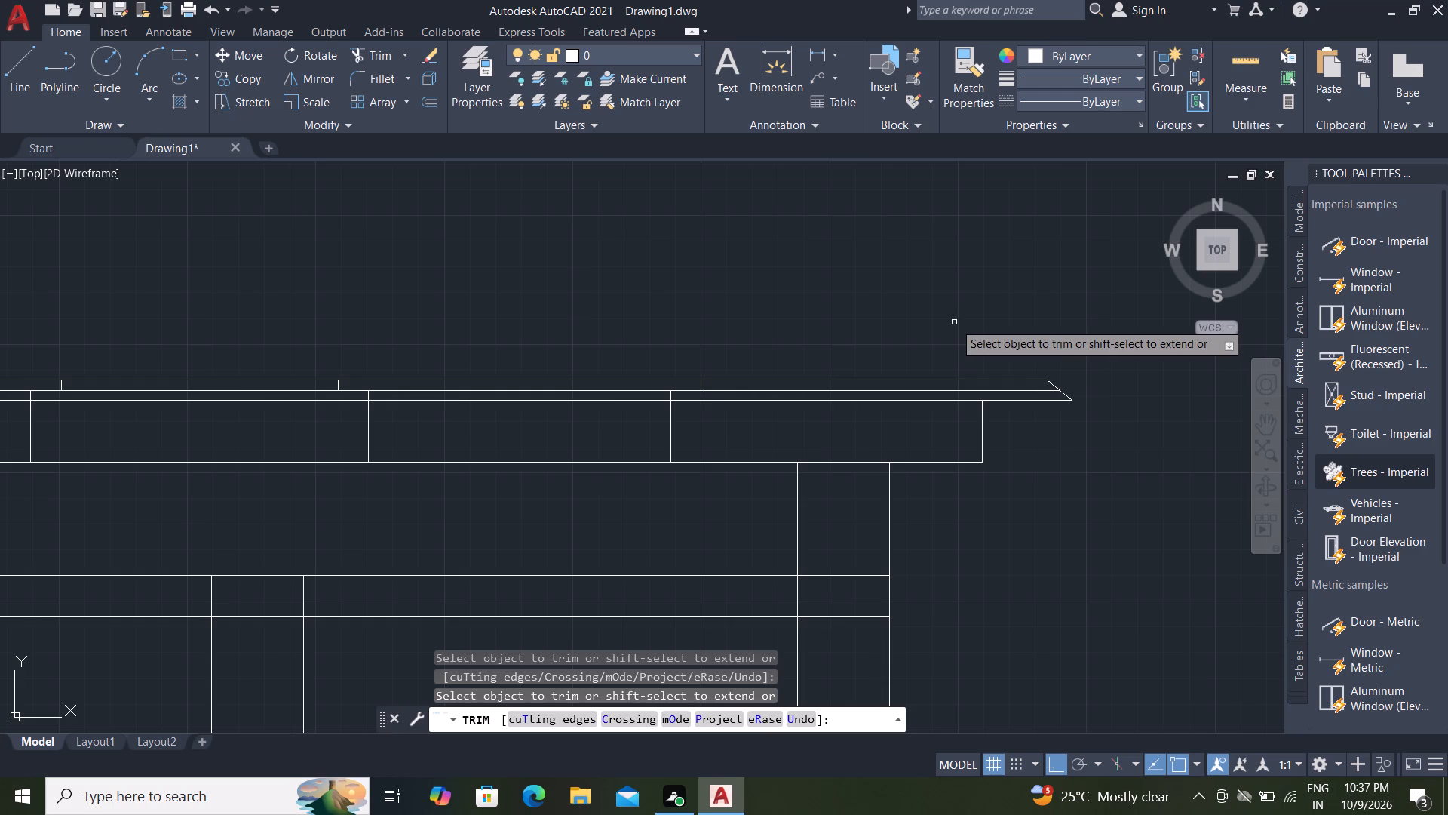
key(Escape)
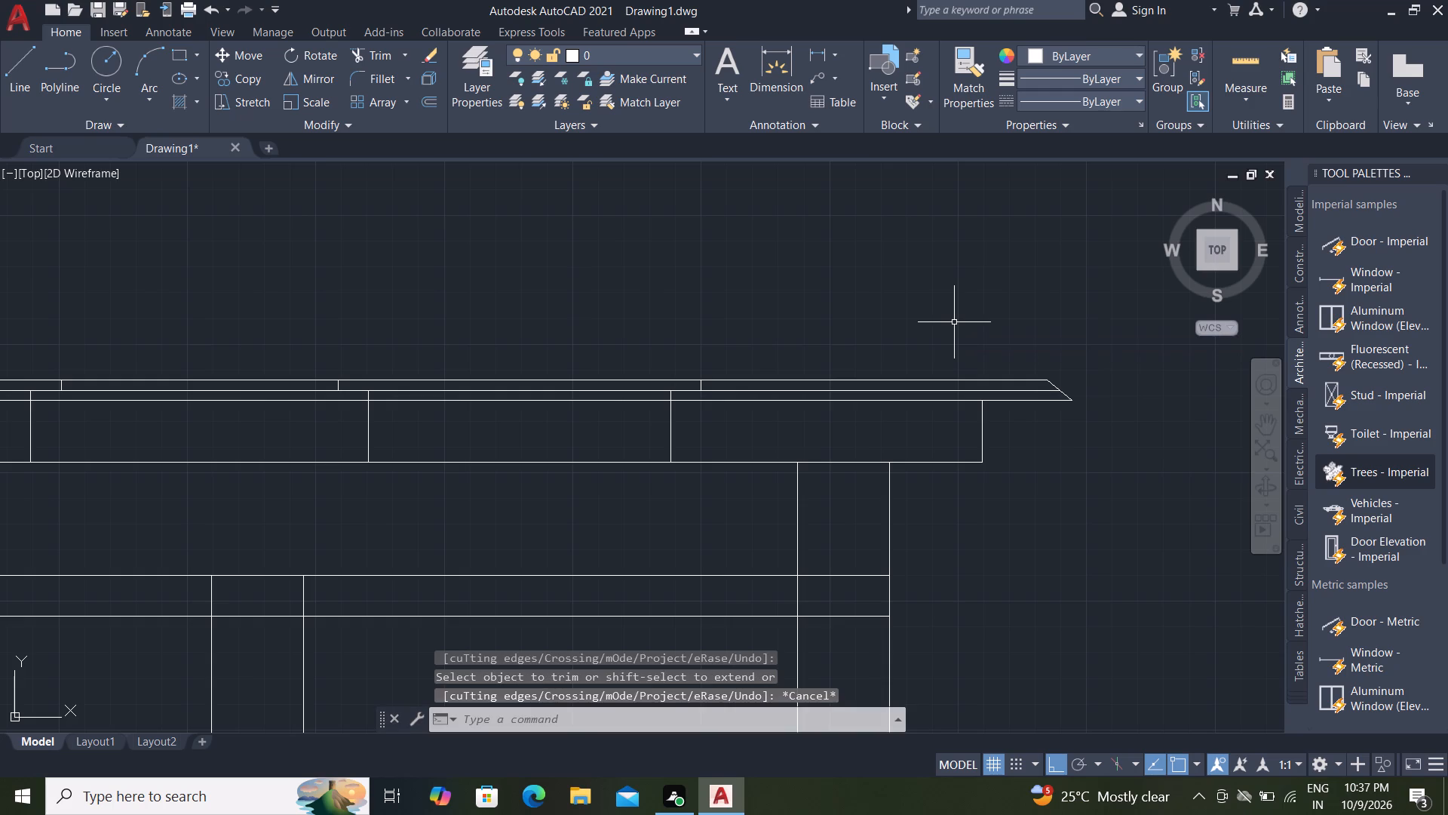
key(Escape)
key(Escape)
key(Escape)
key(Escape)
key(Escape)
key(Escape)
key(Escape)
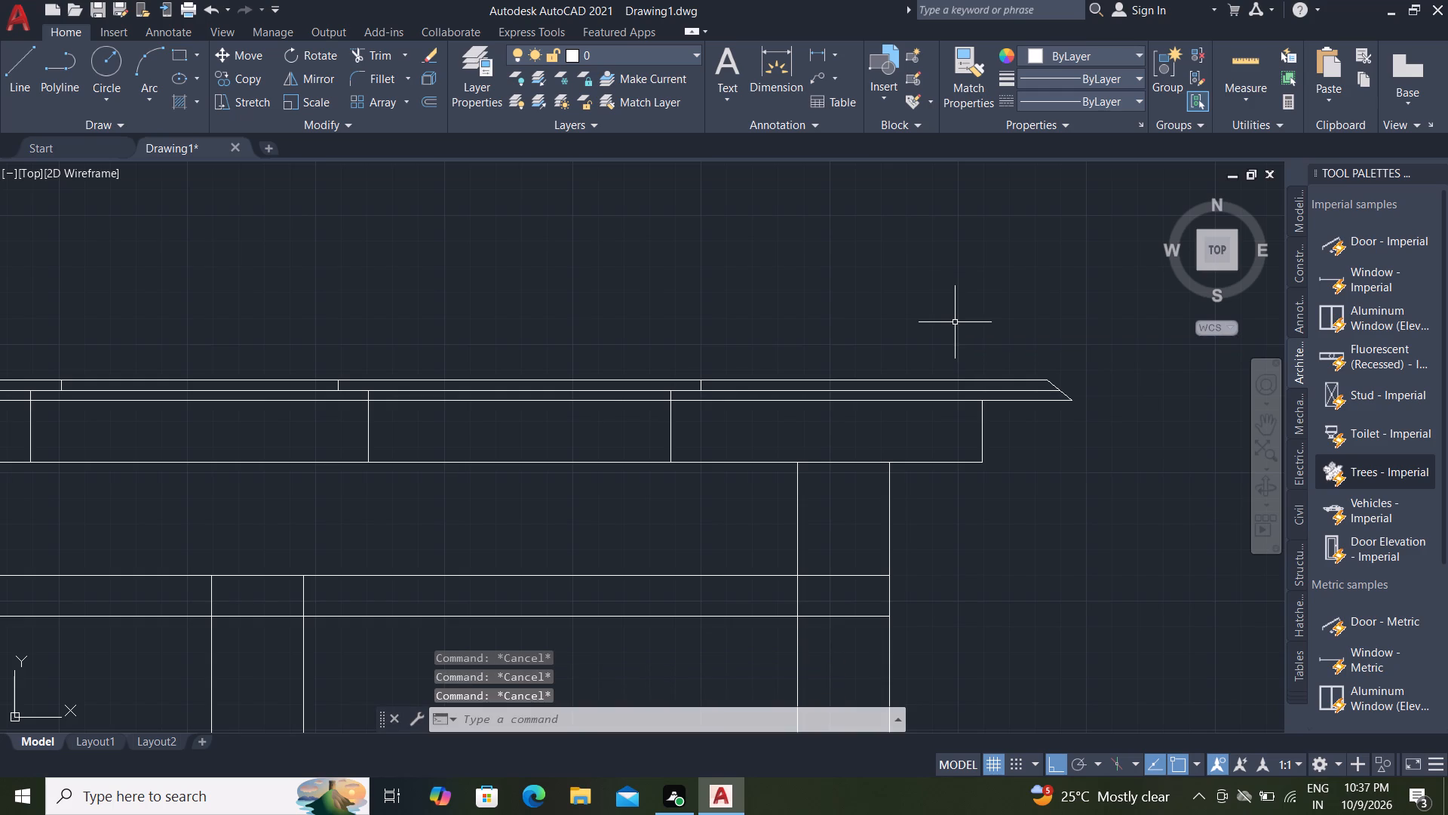
Hatch four panels of the 6" top slab with AR-CONC at scale 2.00, including both end panels and the one beside the narrow gap.
key(h)
key(space)
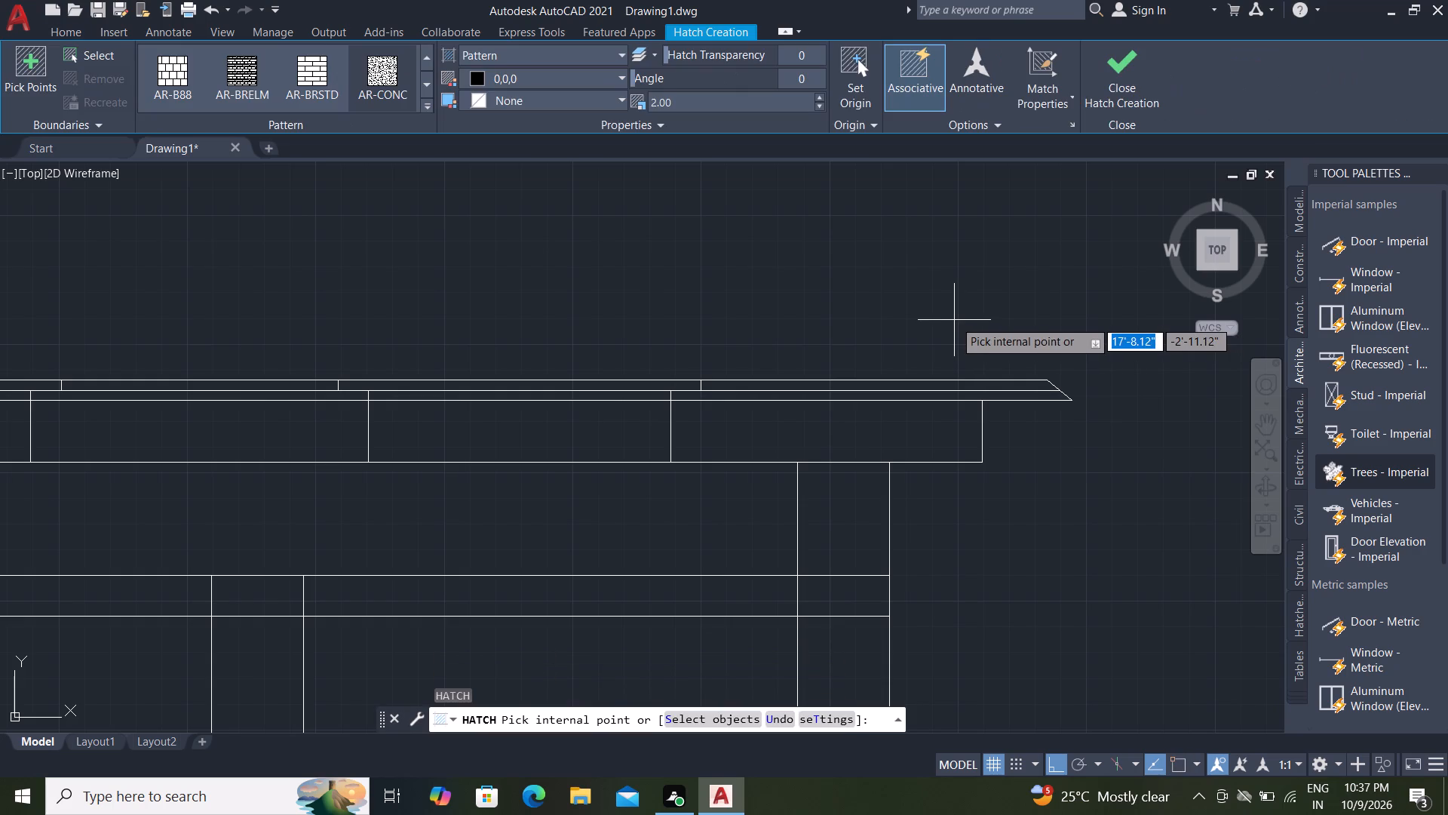
click(819, 434)
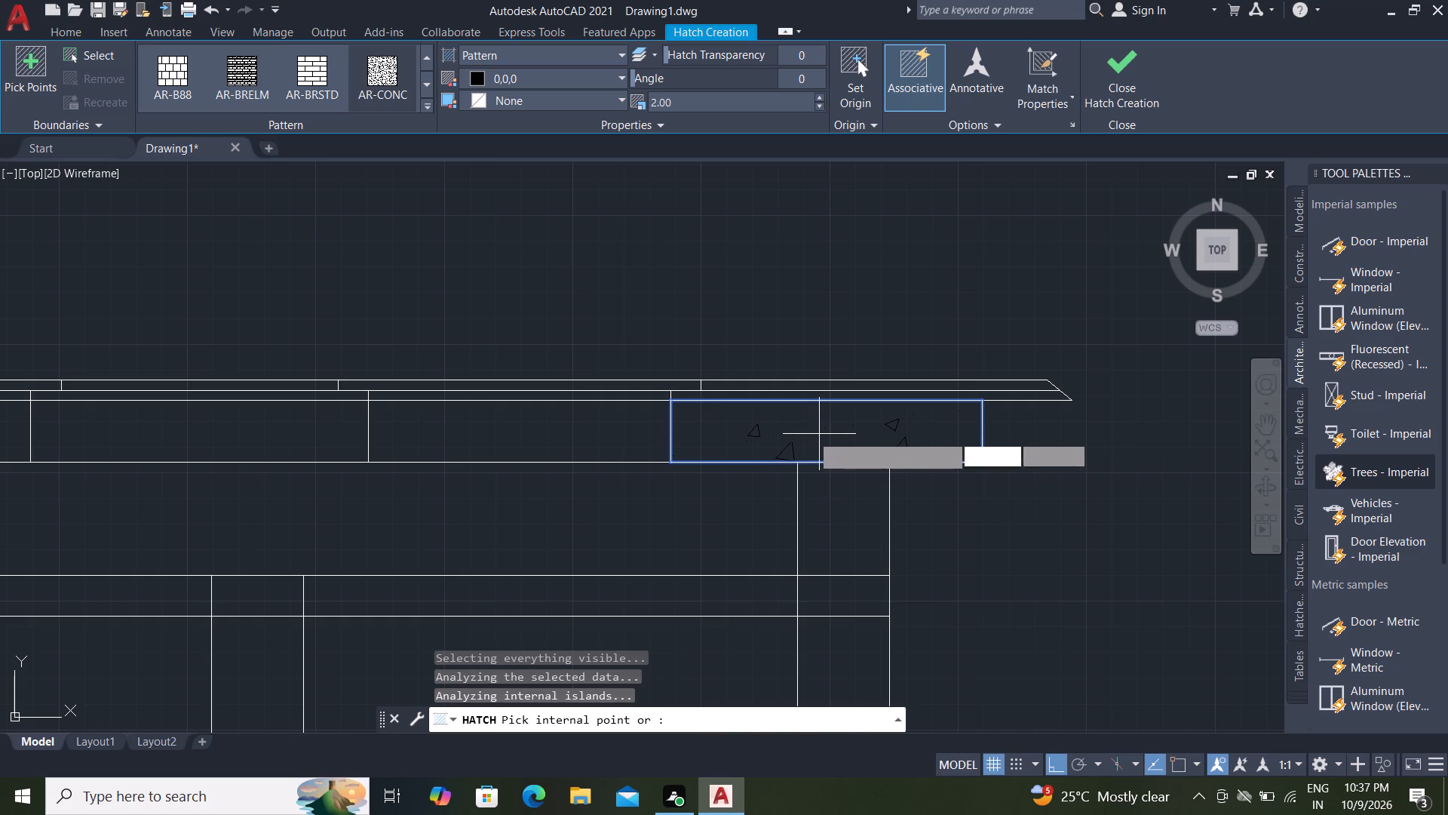
middle_drag(723, 420, 1060, 423)
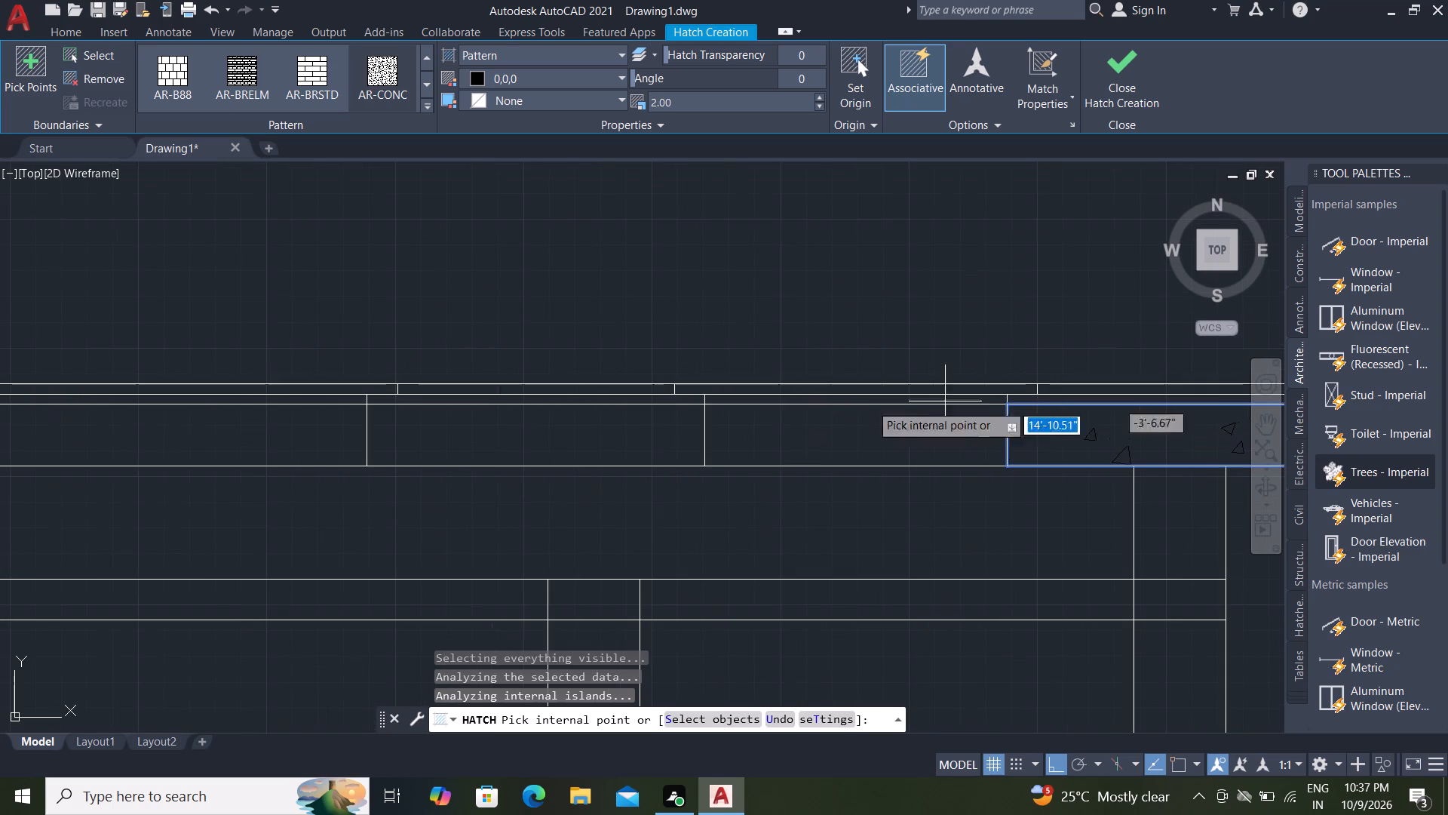
click(538, 429)
middle_drag(550, 284, 1232, 263)
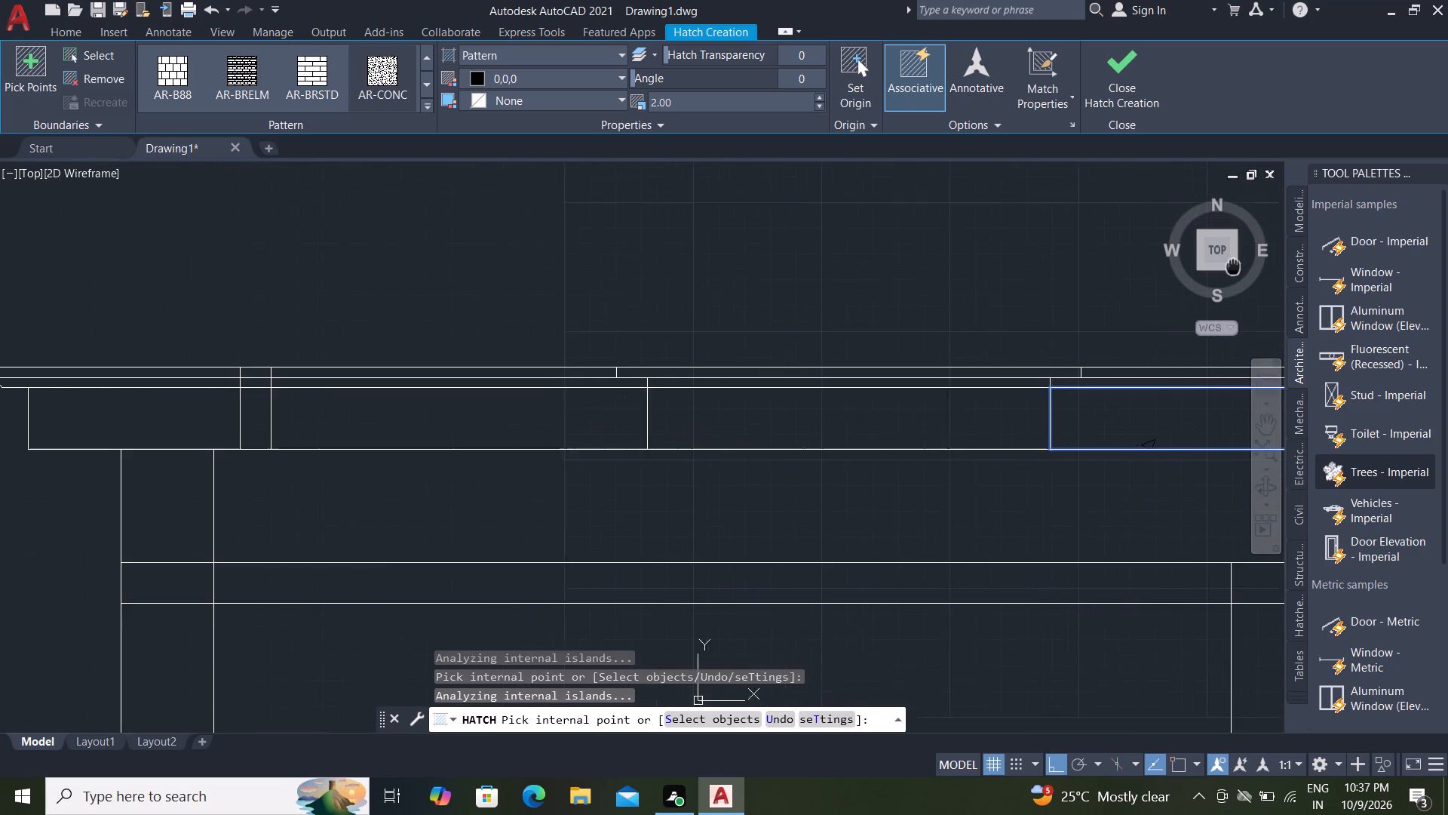
click(363, 397)
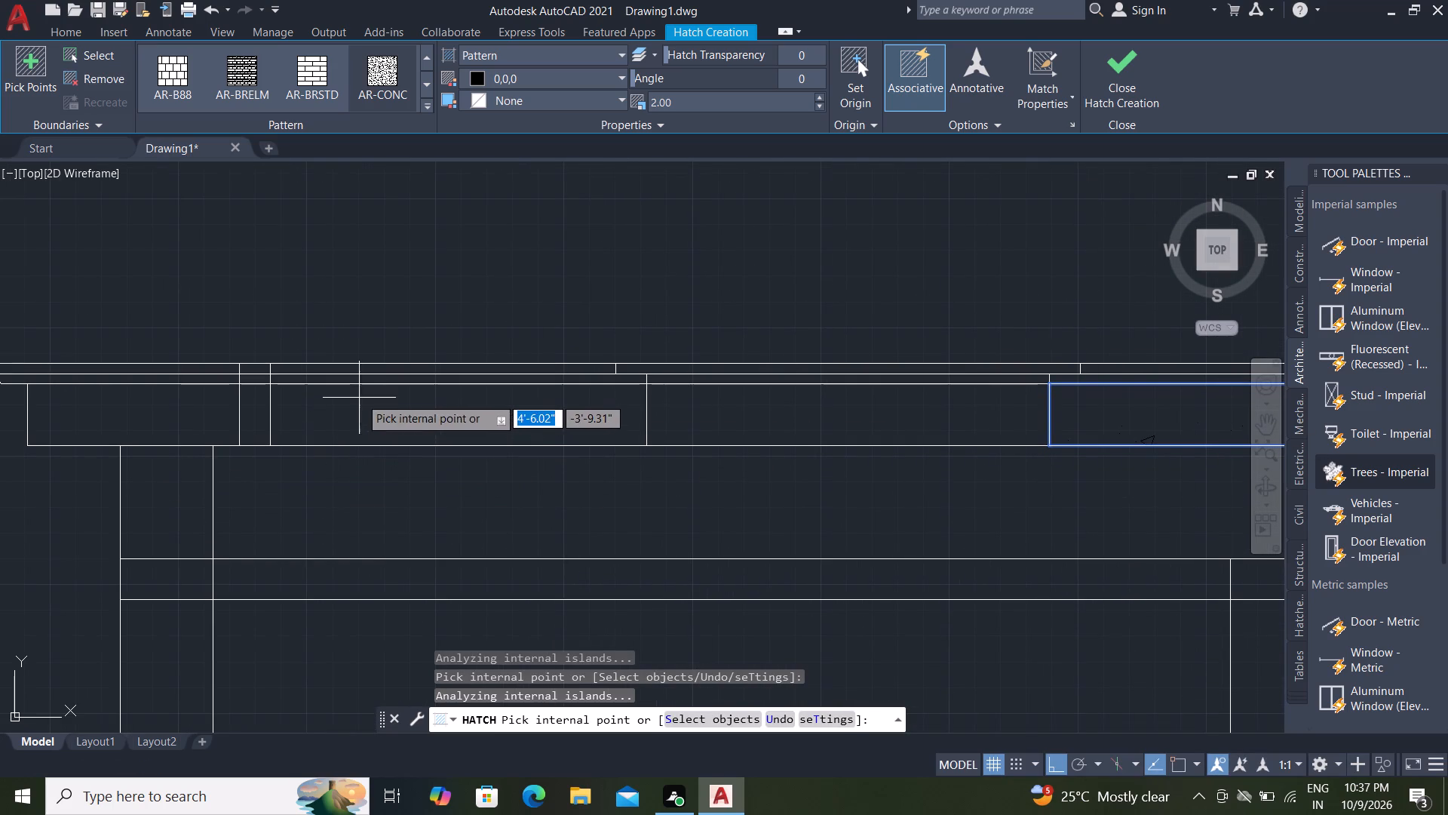
click(122, 417)
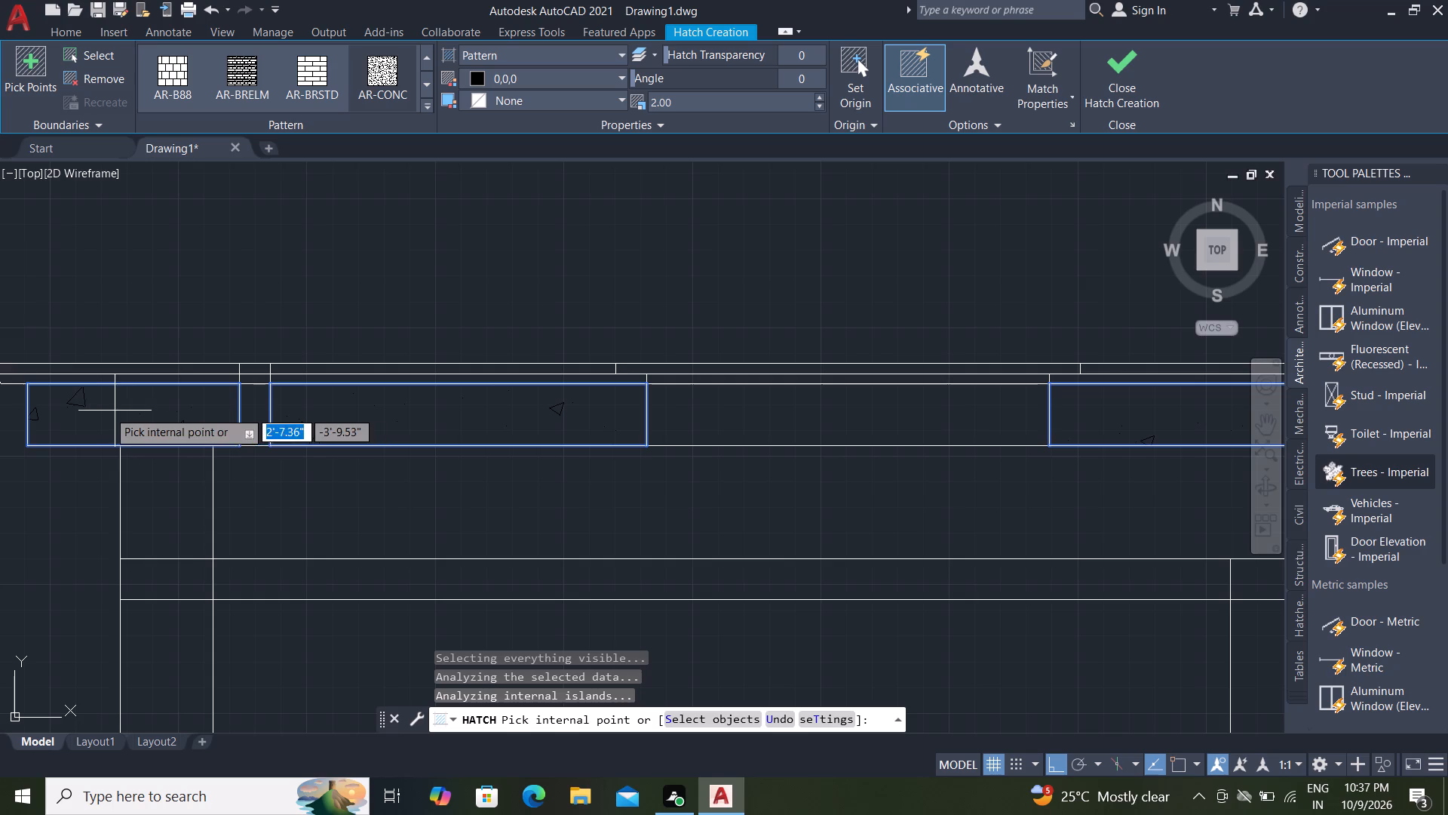
Set the colour of the new top-slab hatch to ByLayer.
scroll(101, 397, up, 3)
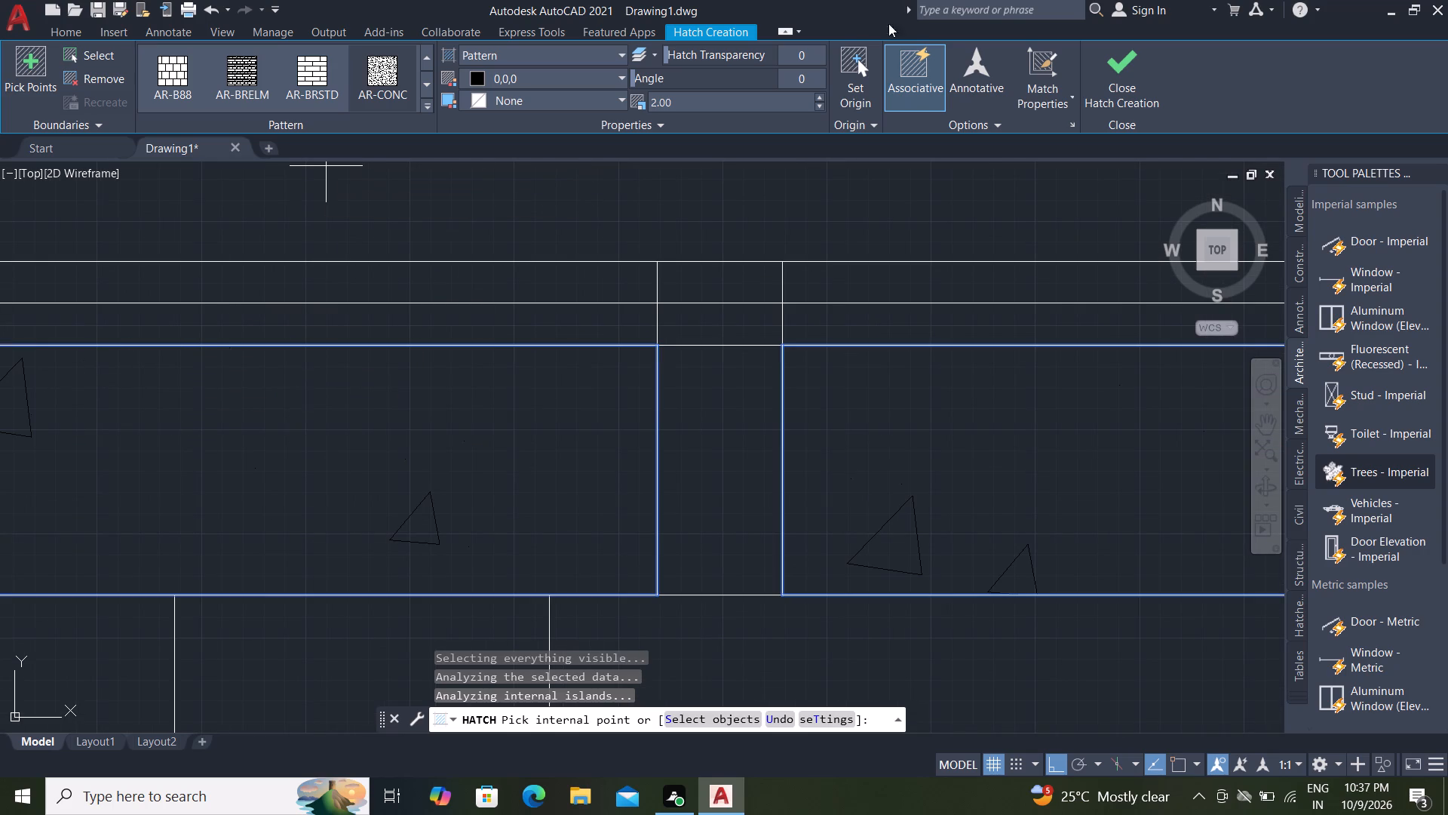
click(536, 77)
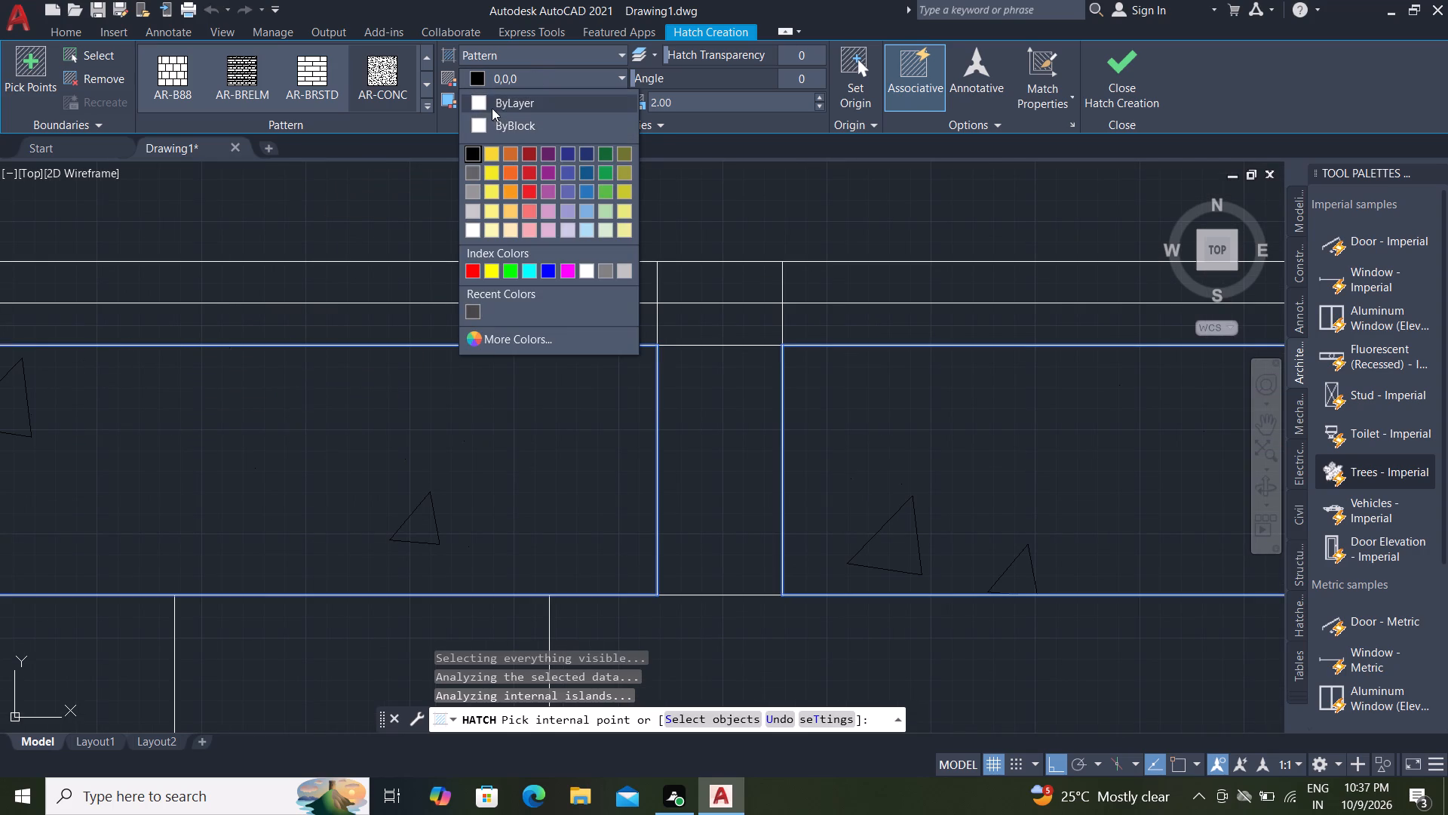
click(481, 94)
key(Escape)
scroll(486, 269, down, 2)
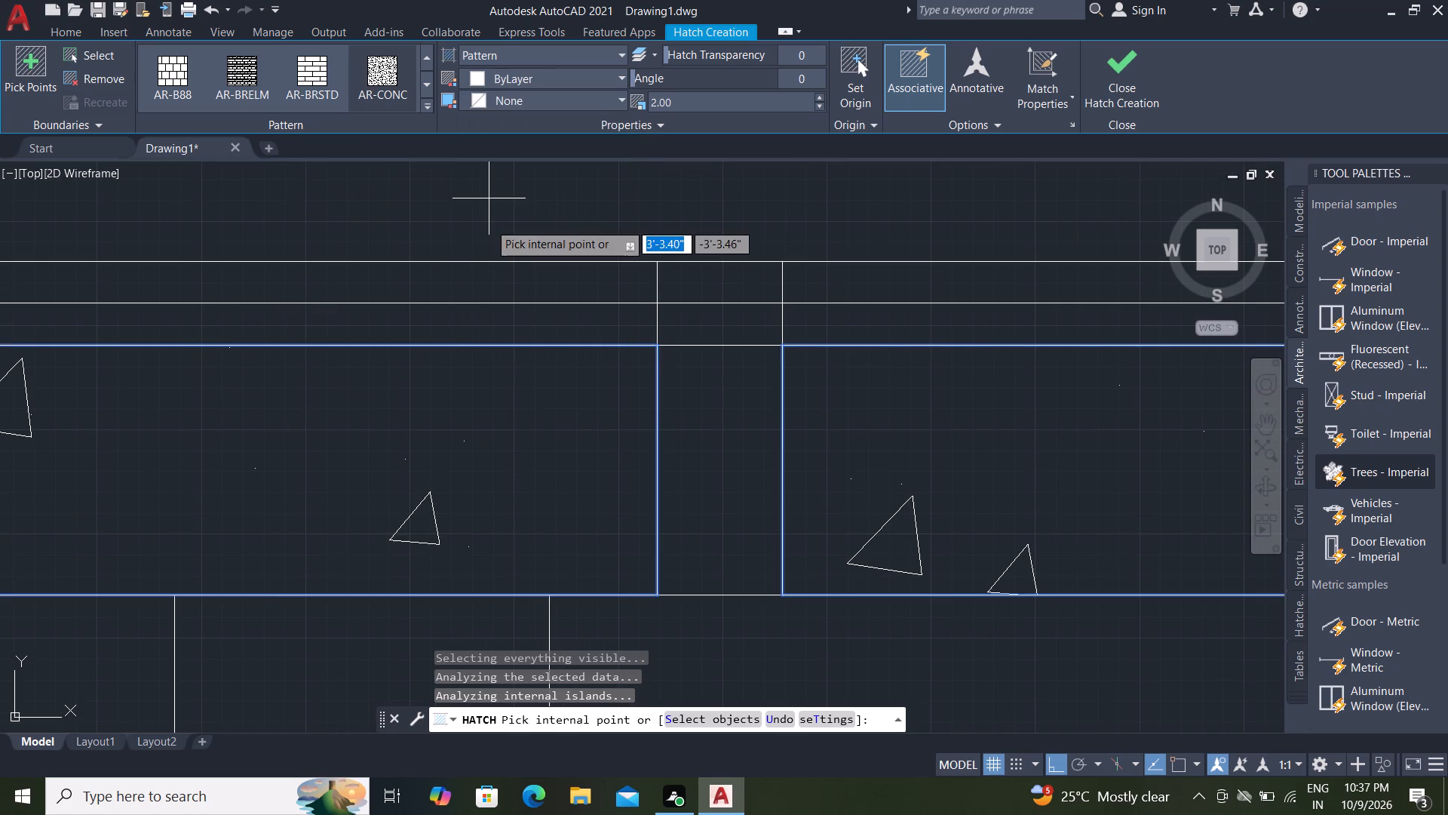
scroll(487, 270, down, 1)
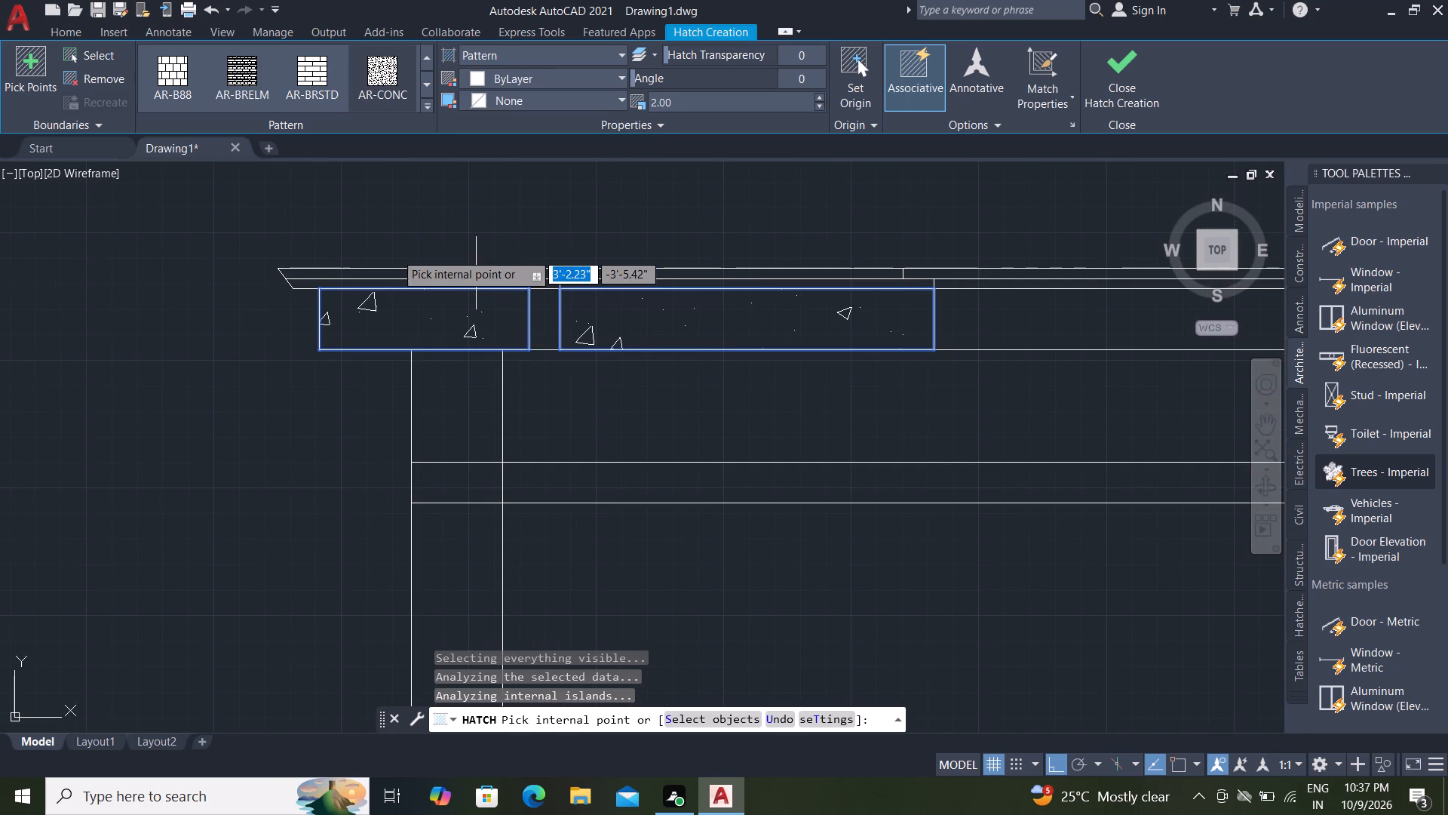
scroll(375, 260, down, 1)
scroll(418, 346, down, 1)
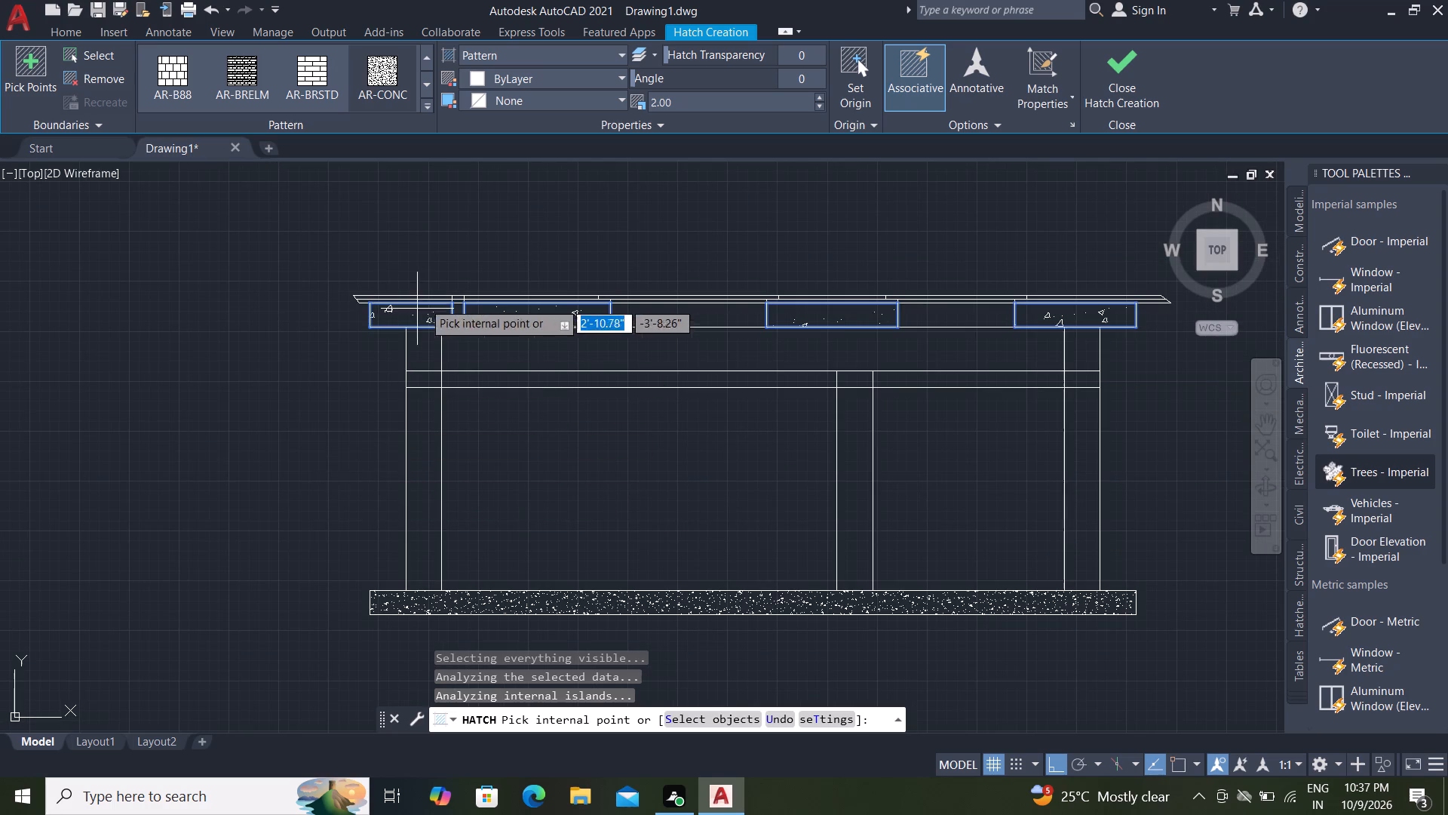
Match the properties of the new top-slab hatch onto the base slab's existing concrete hatch.
click(109, 27)
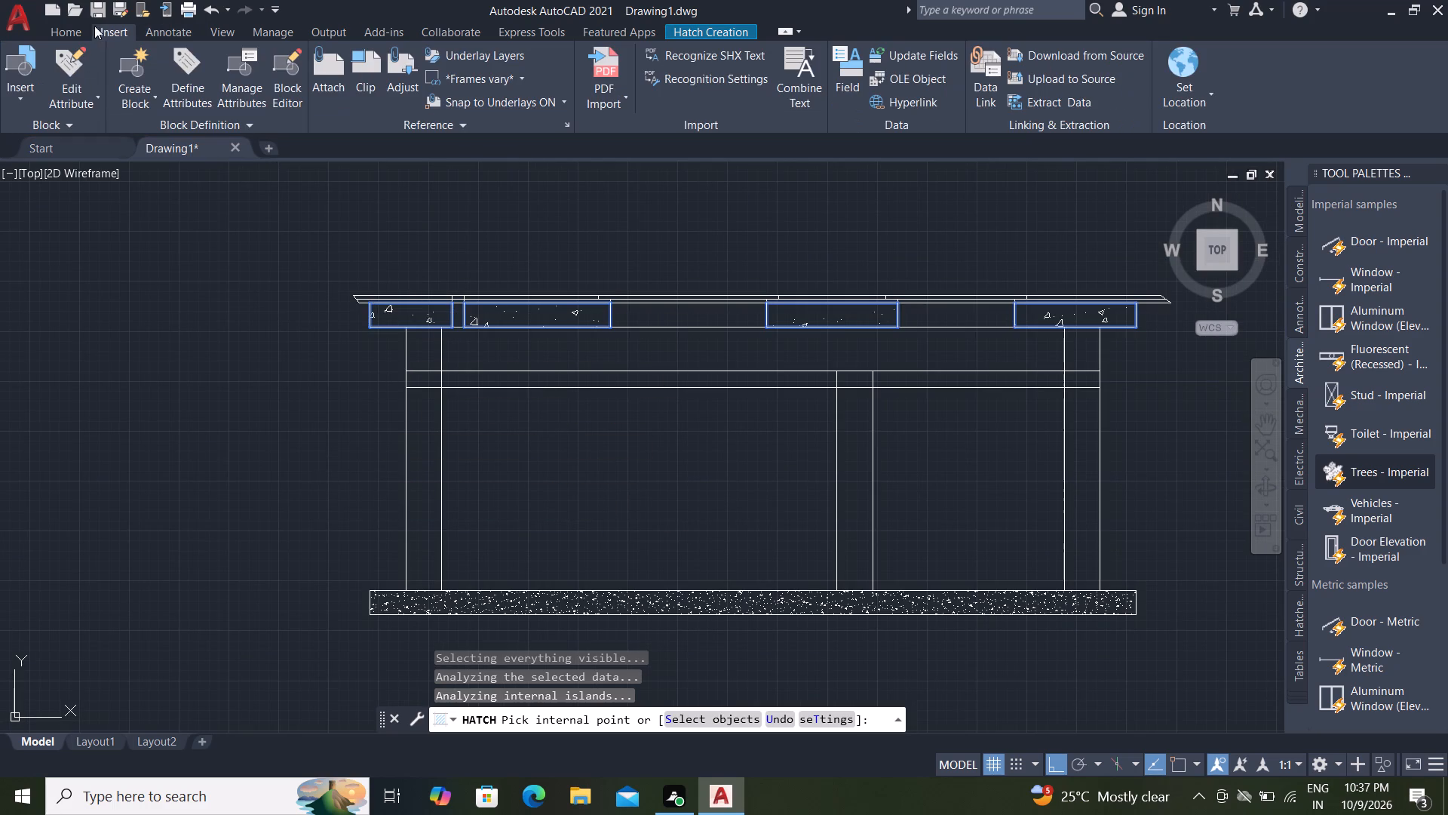
click(73, 33)
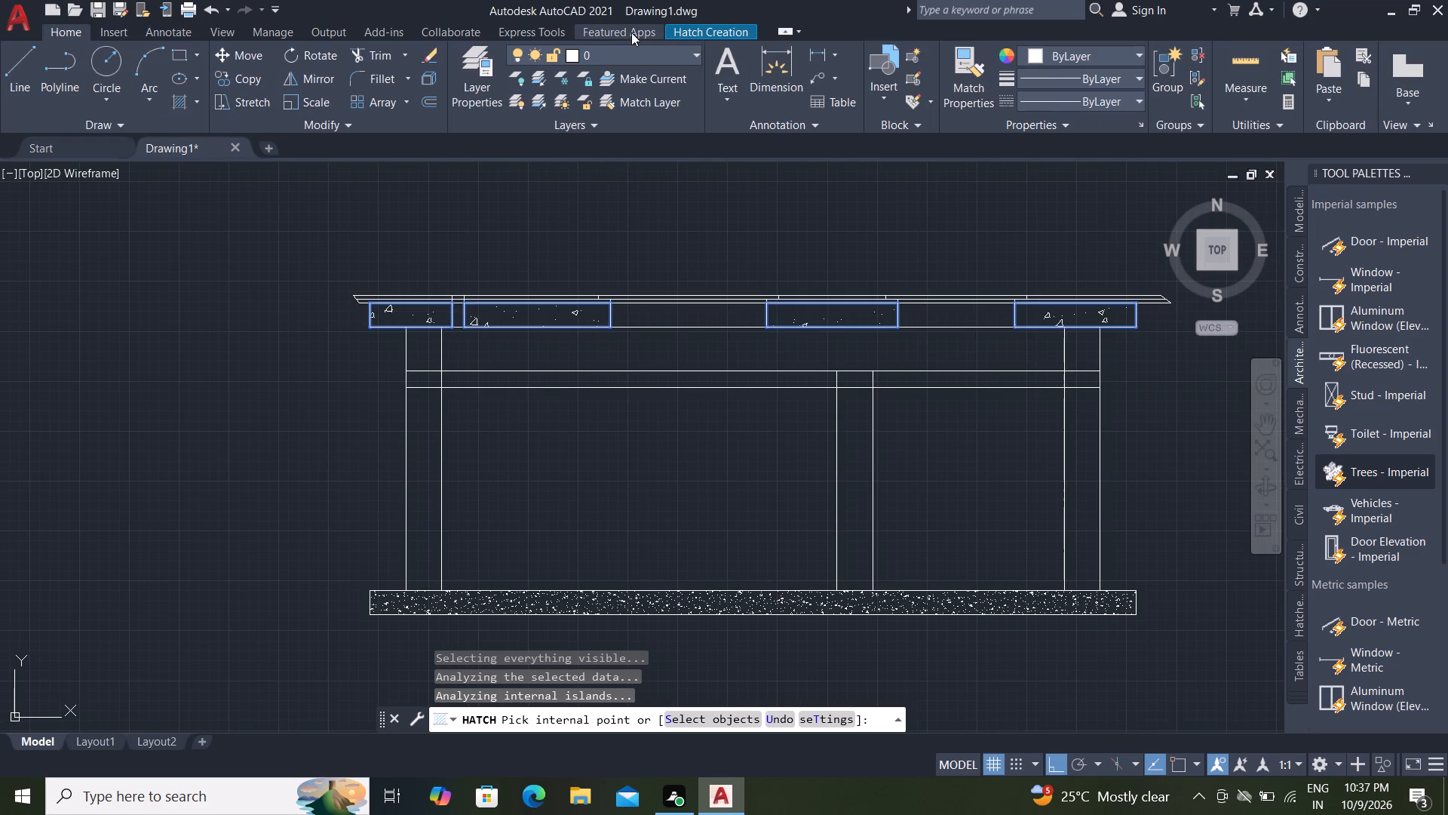
click(961, 93)
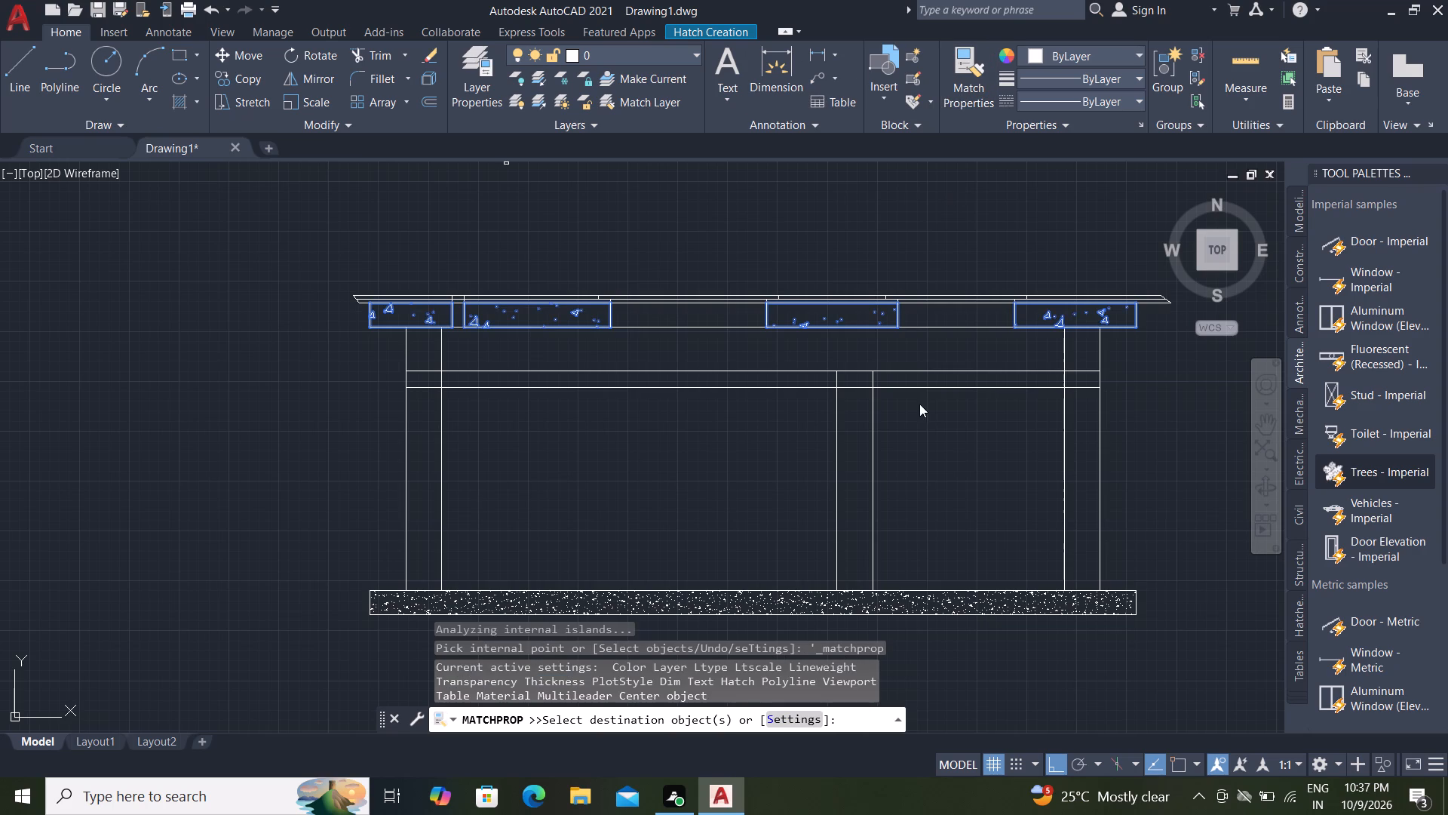
click(857, 607)
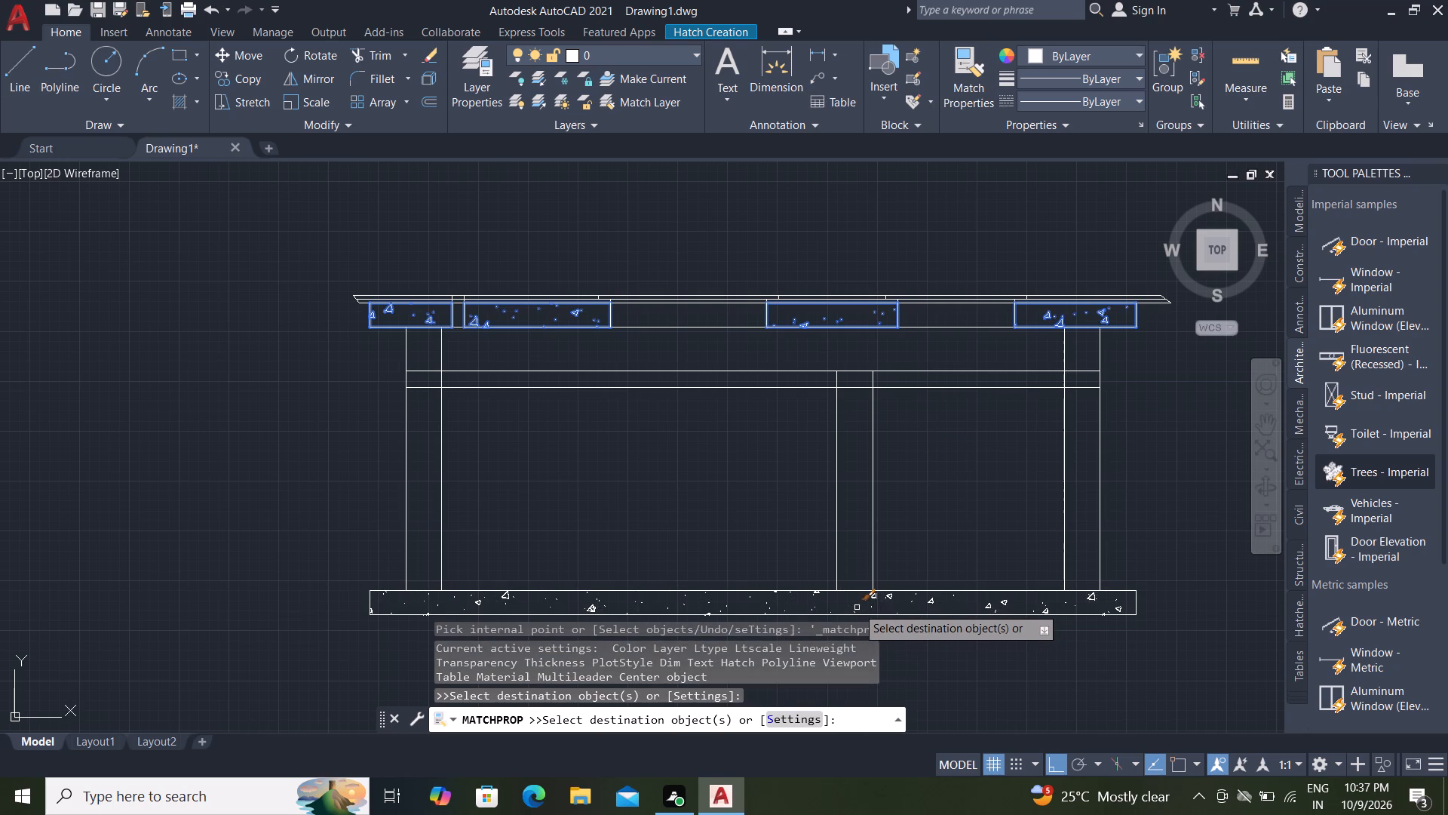
key(ctrl+z)
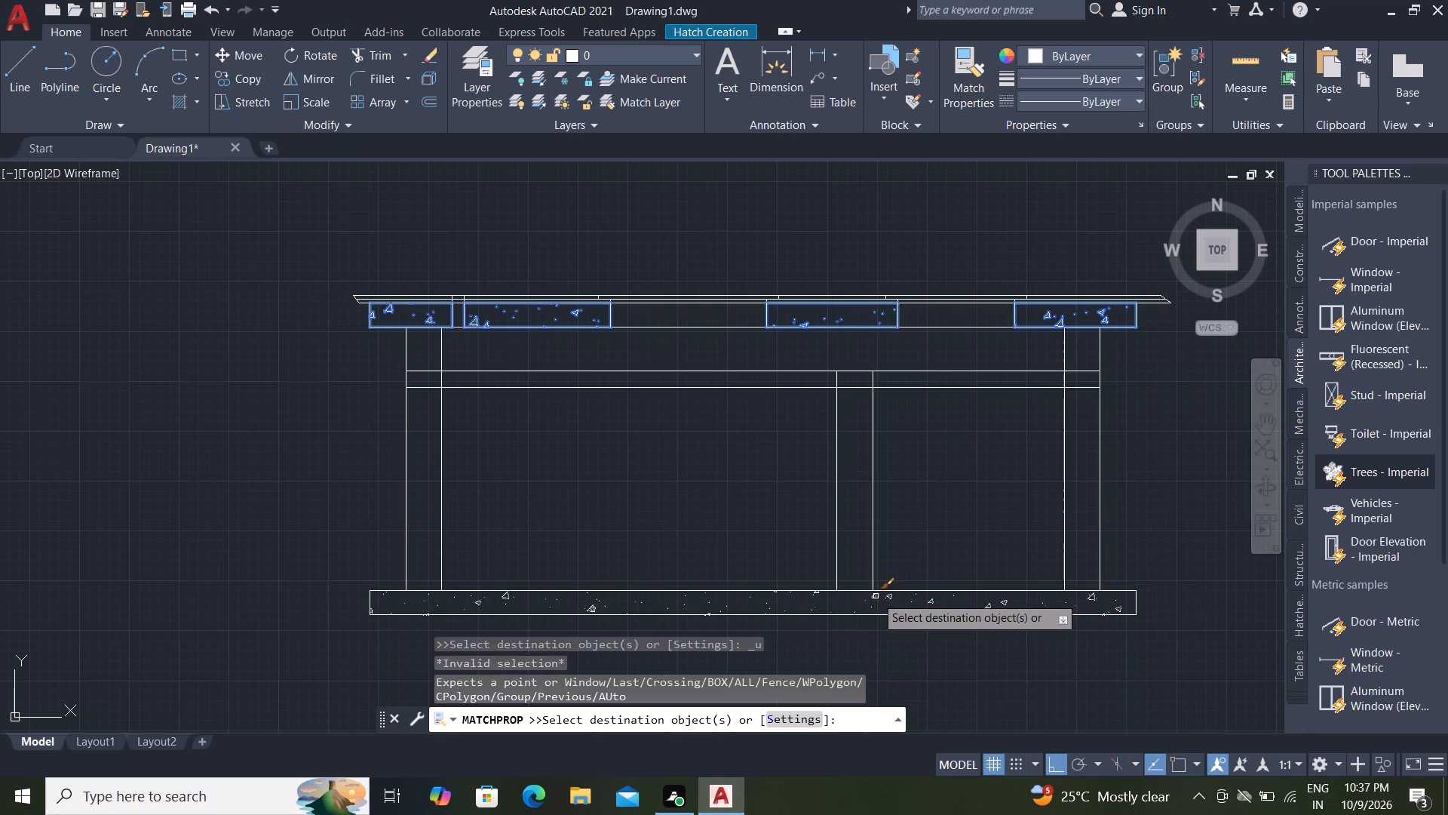
key(ctrl+z)
key(Escape)
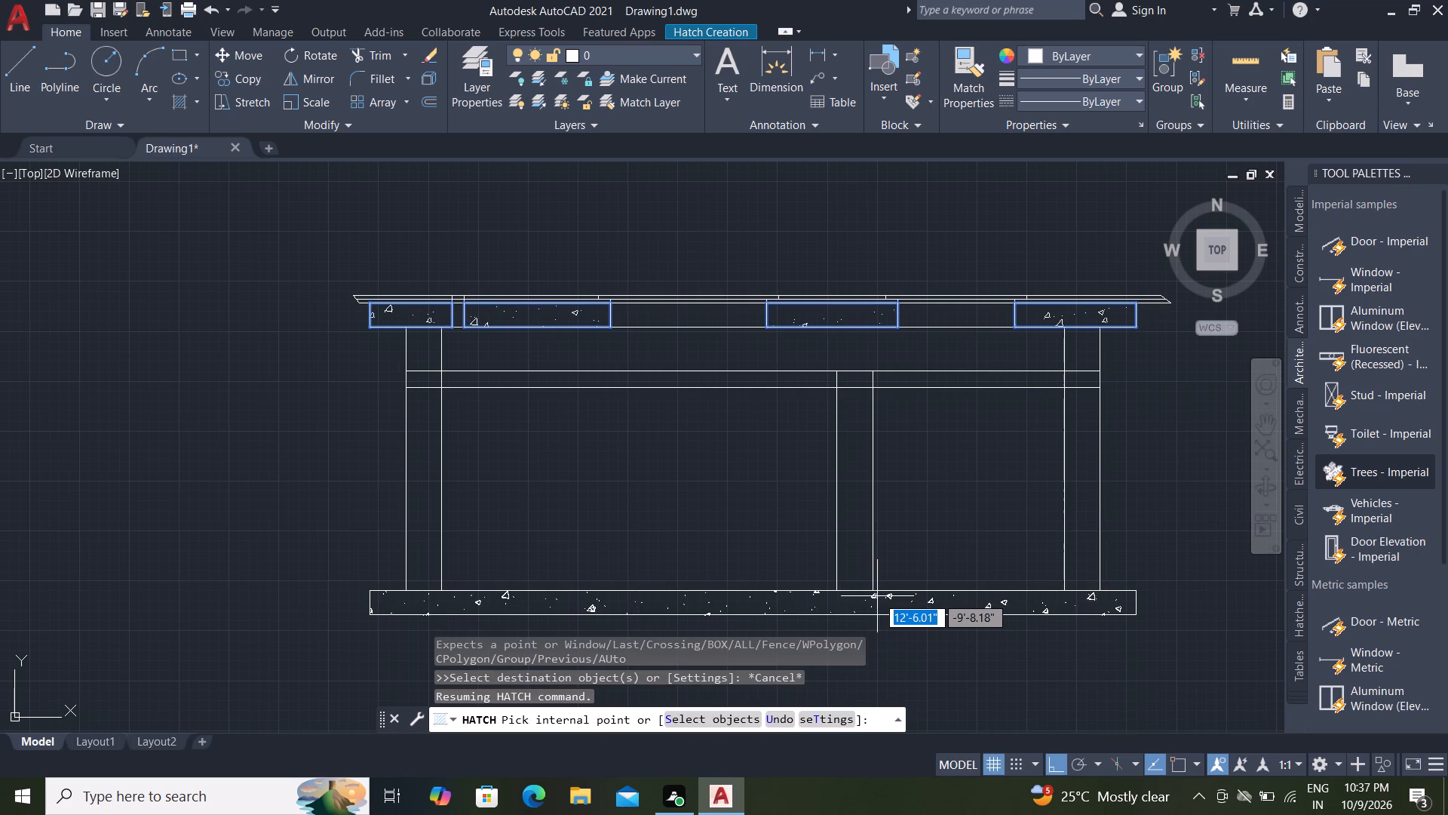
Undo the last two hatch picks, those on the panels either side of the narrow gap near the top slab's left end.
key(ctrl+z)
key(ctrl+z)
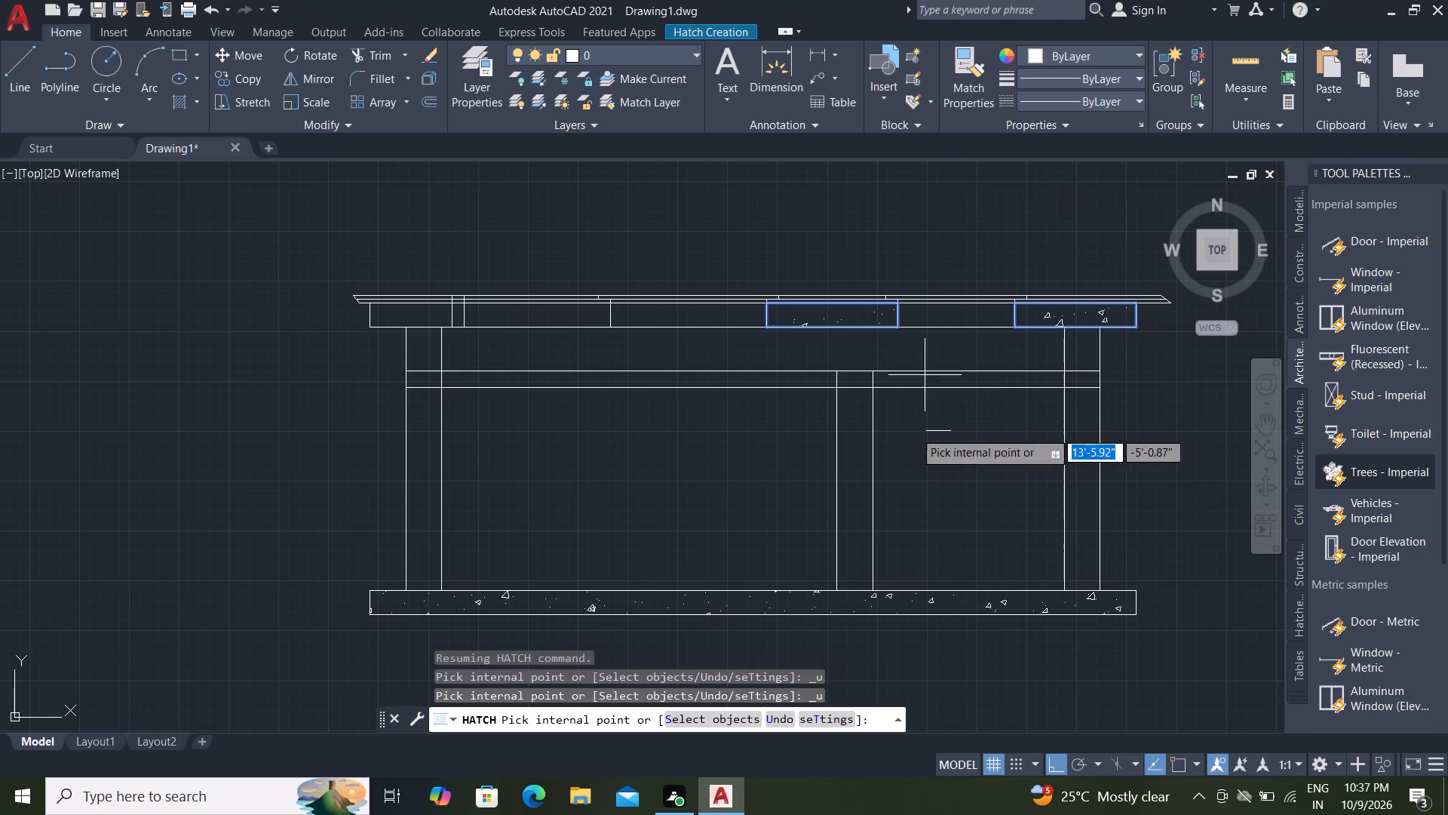
Add the base slab area to the current AR-CONC hatch and finish hatching.
click(925, 601)
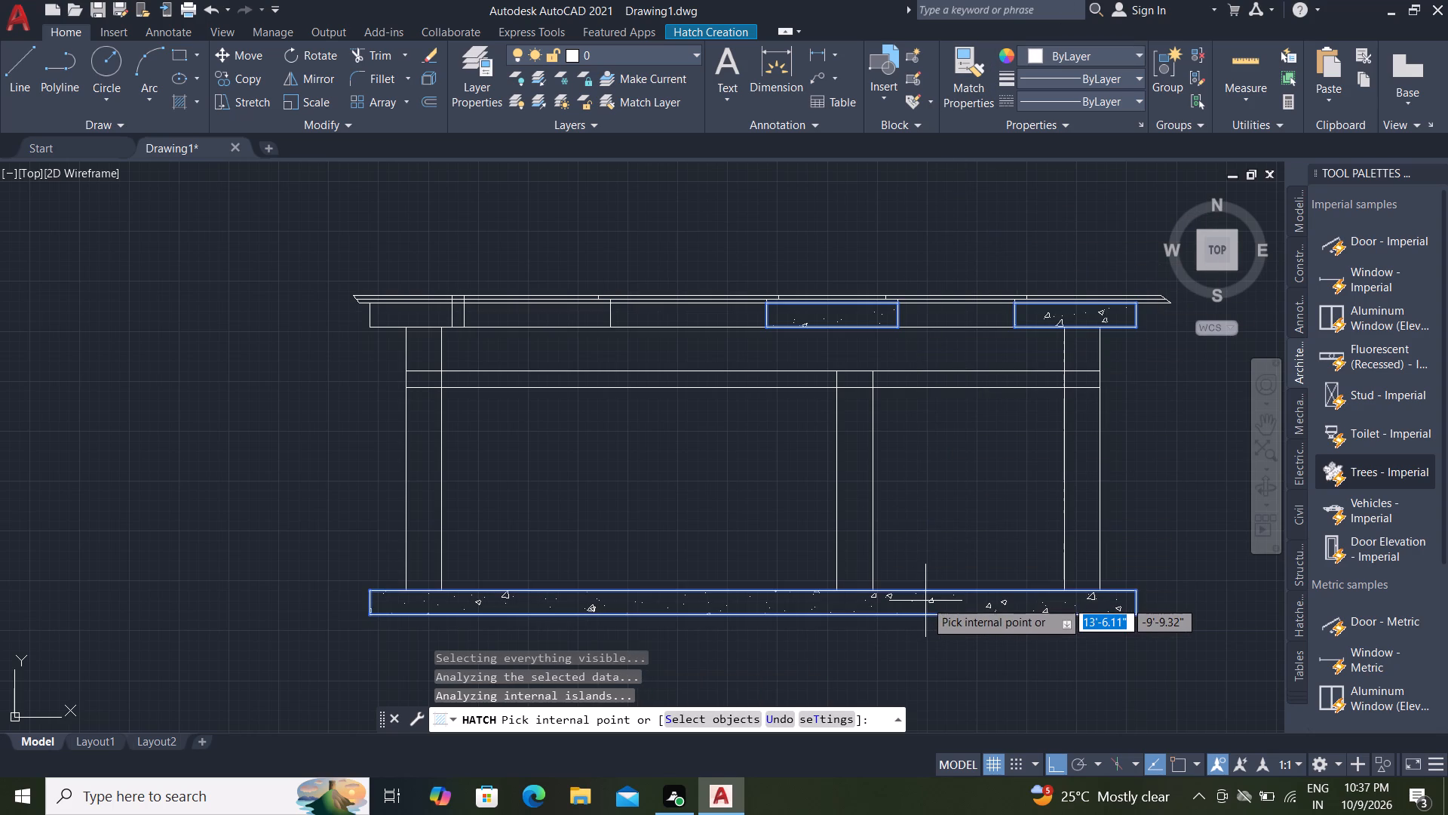
scroll(926, 595, up, 2)
click(936, 604)
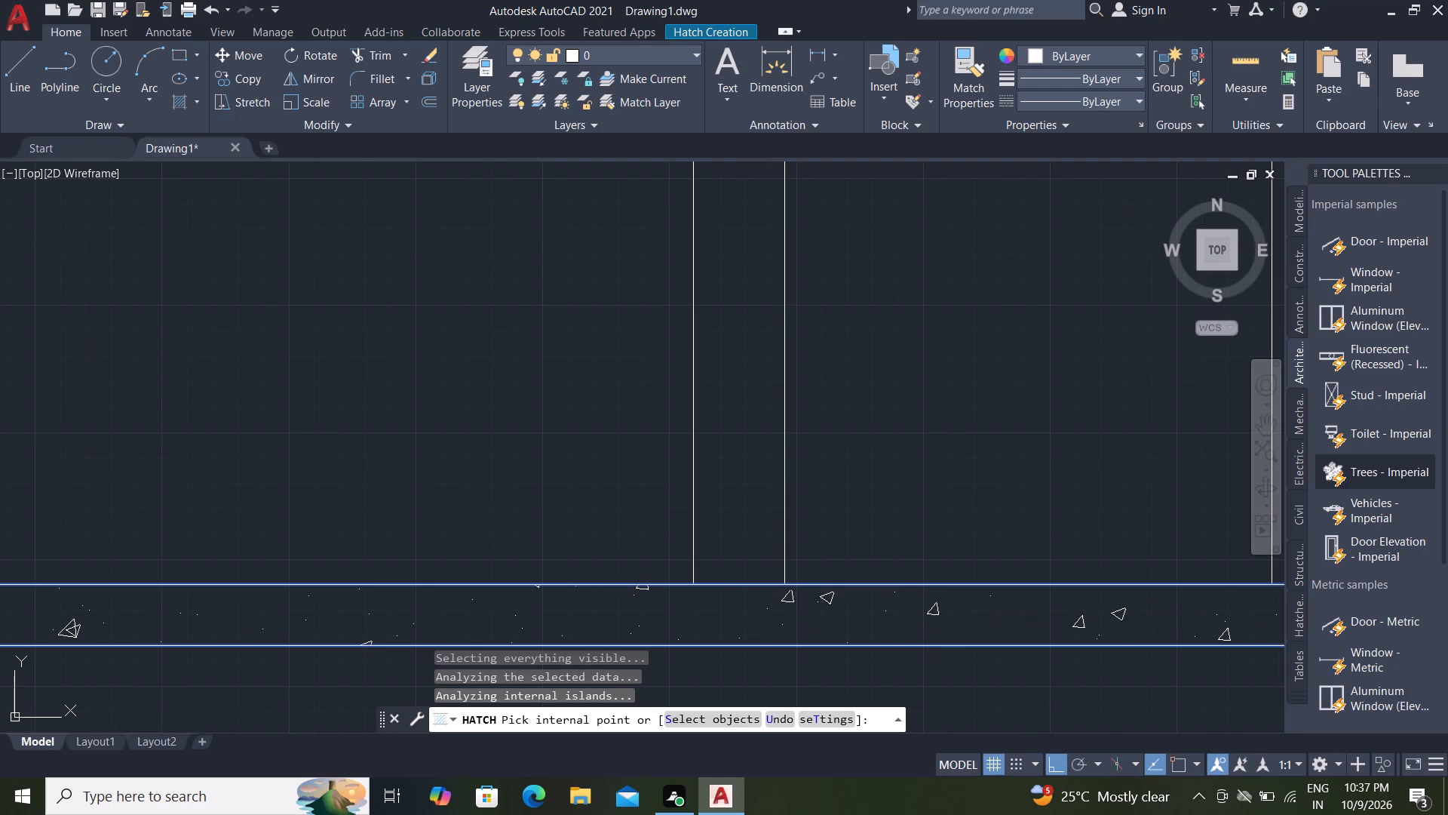
double_click(936, 604)
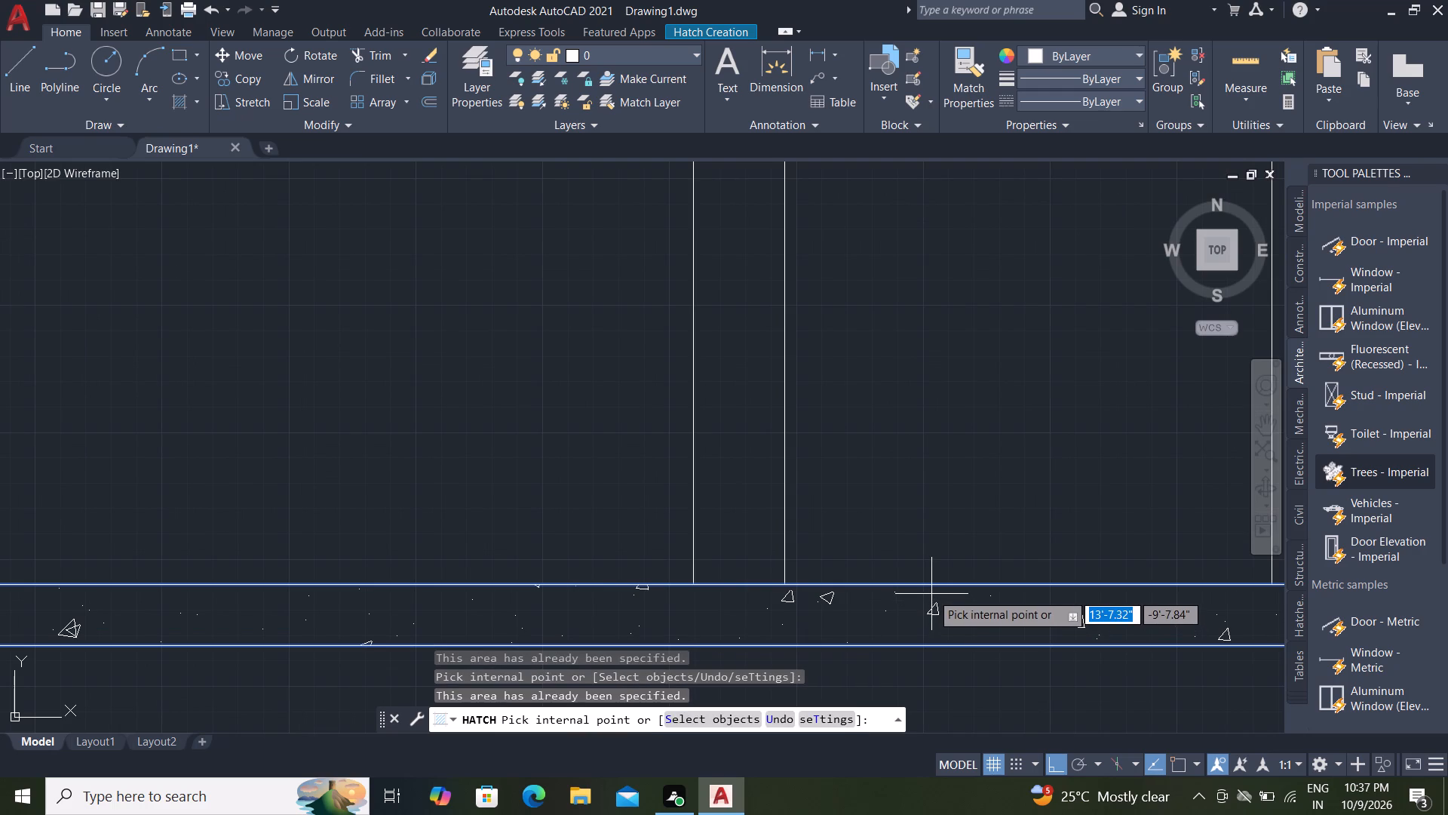
key(Escape)
key(Escape)
key(Escape)
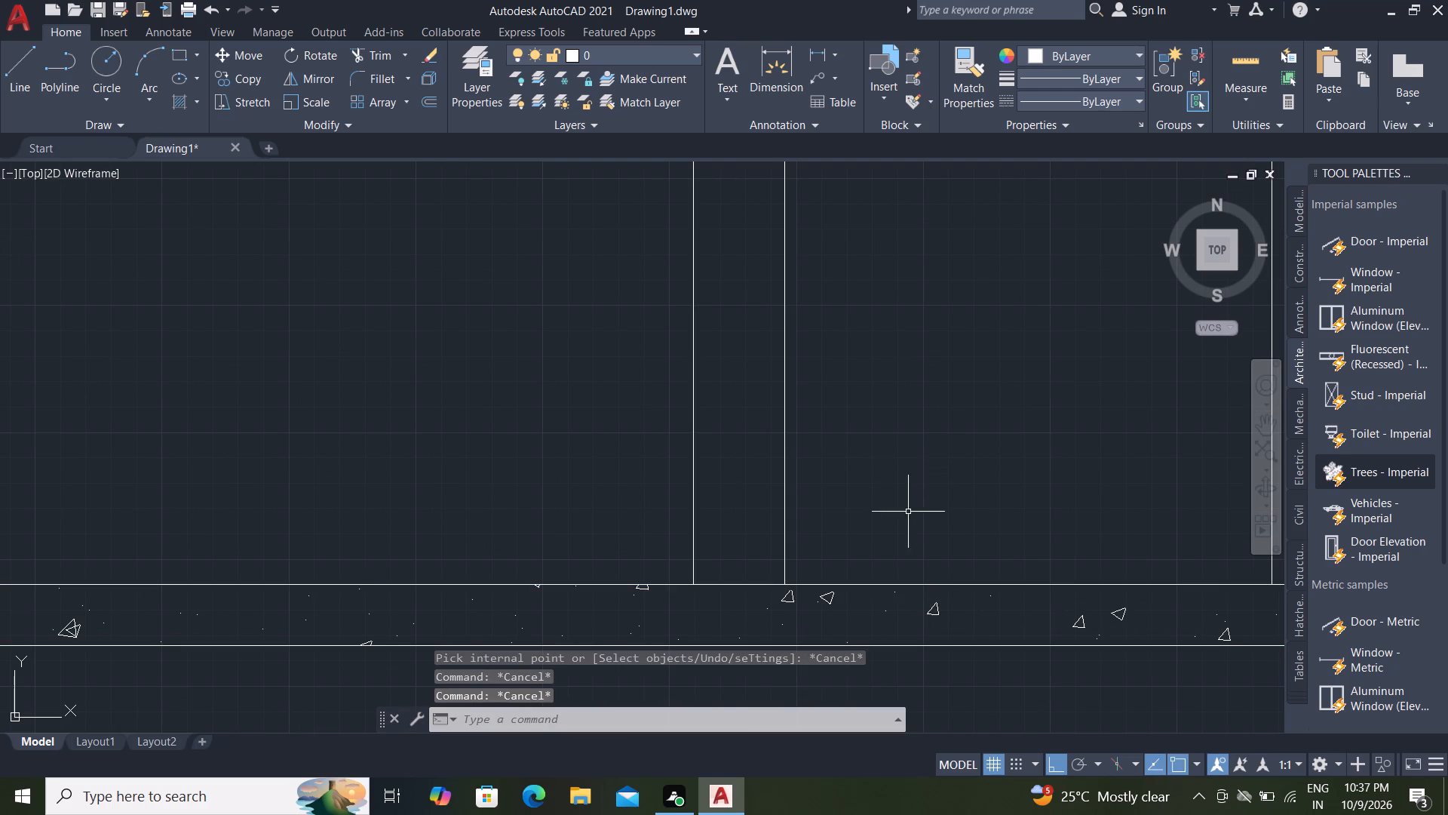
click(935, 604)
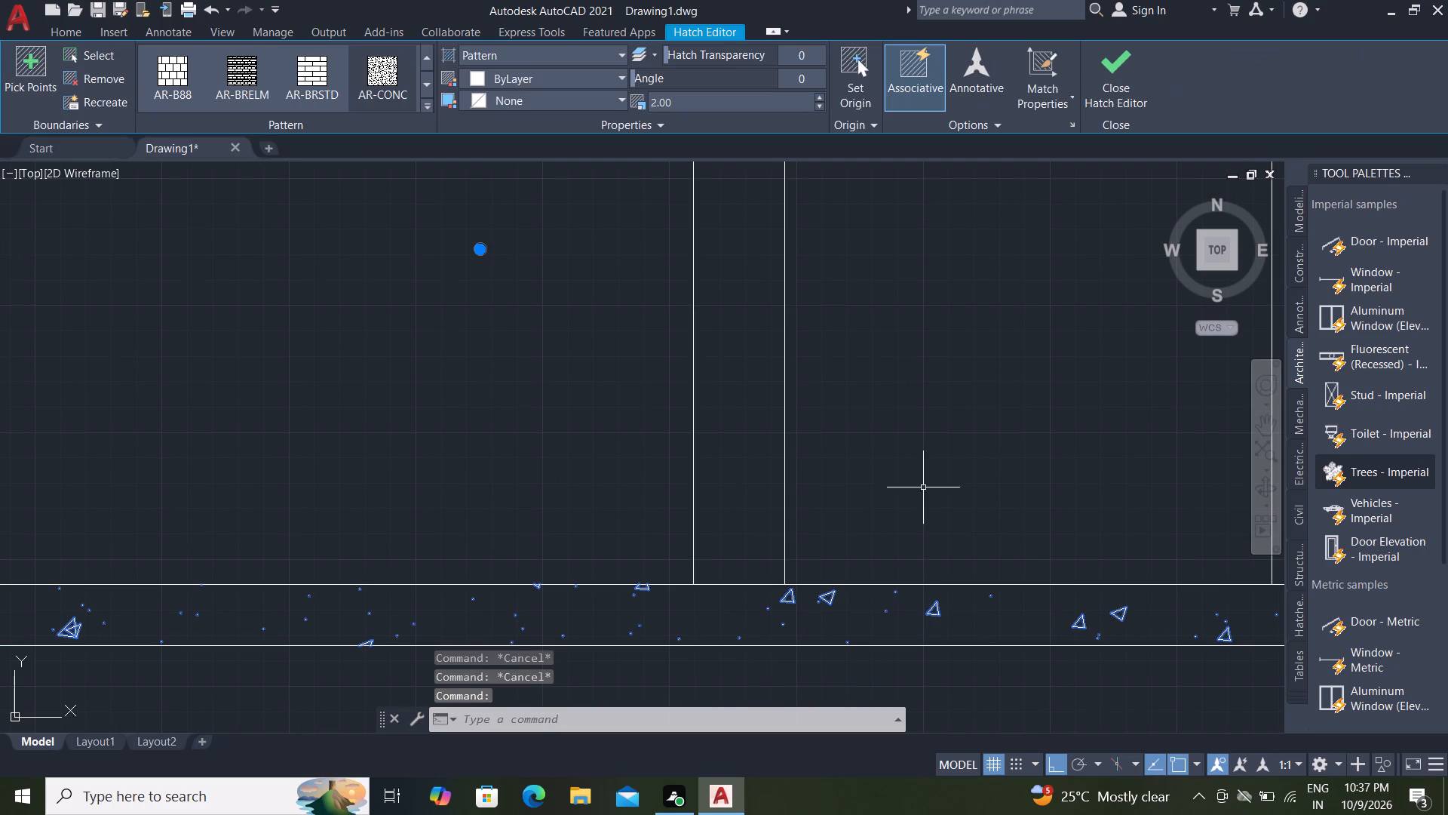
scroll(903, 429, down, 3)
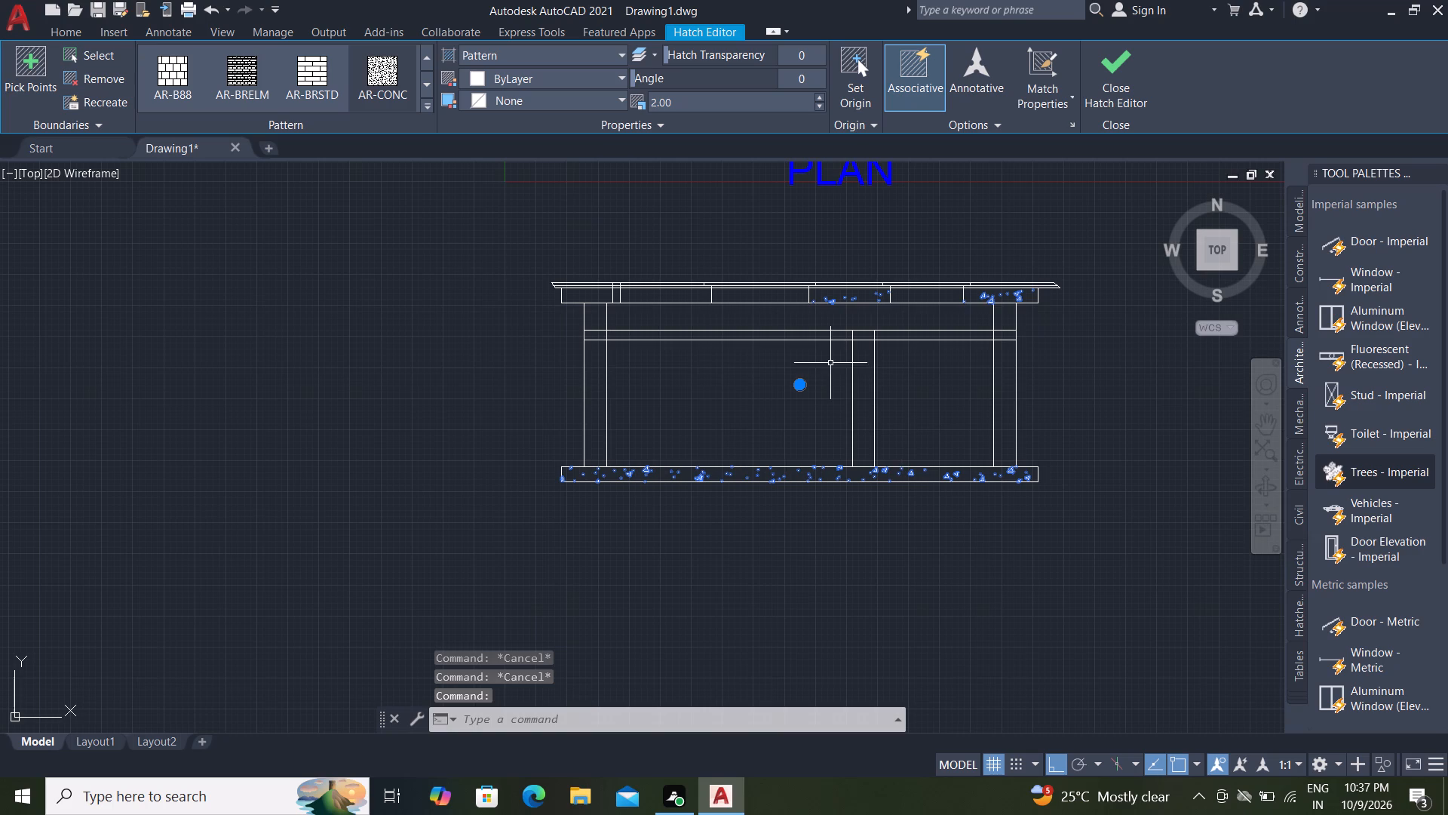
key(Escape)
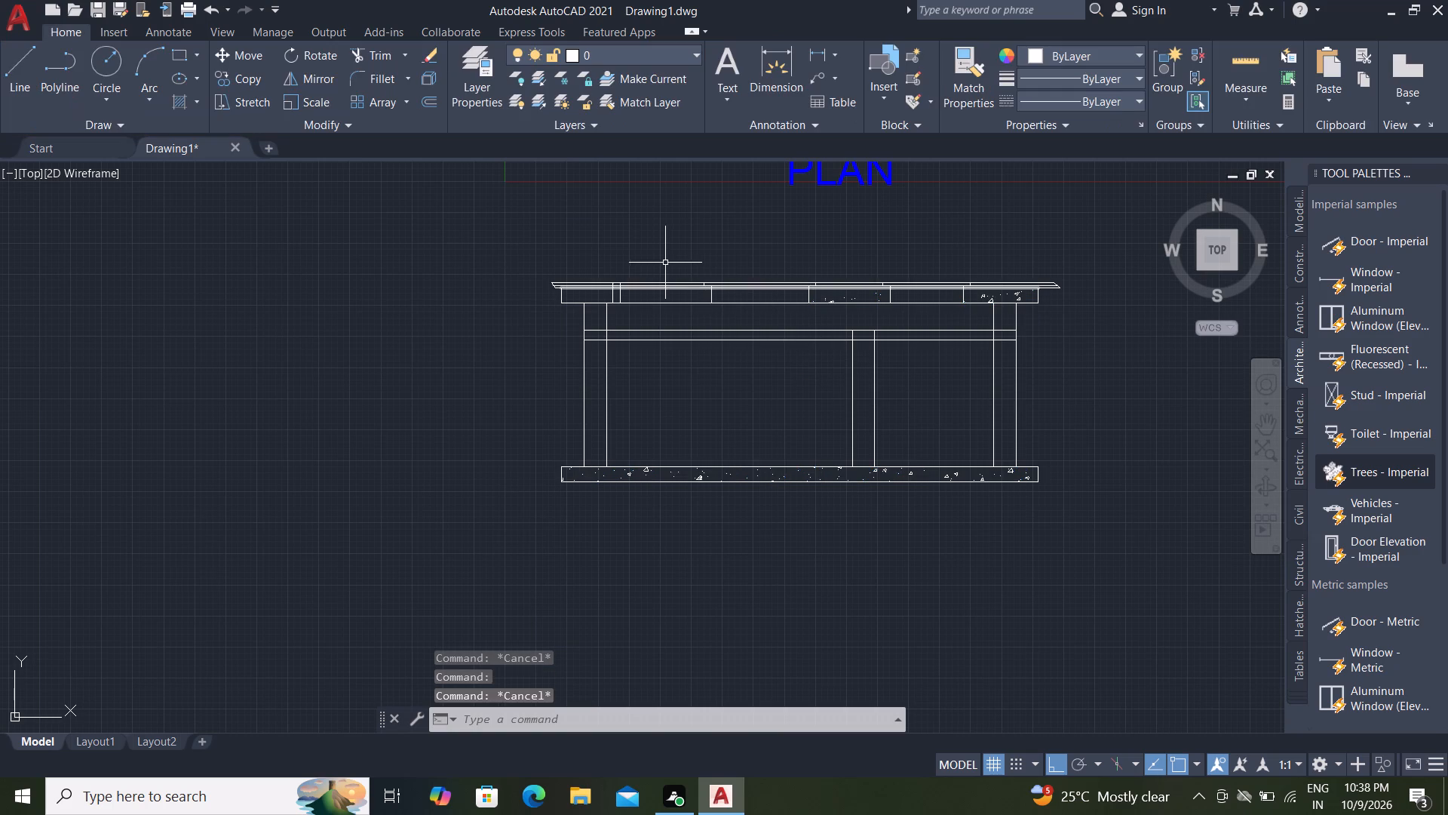
Hatch the two top-slab panels either side of the narrow gap near the left end with AR-CONC.
text(H)
key(space)
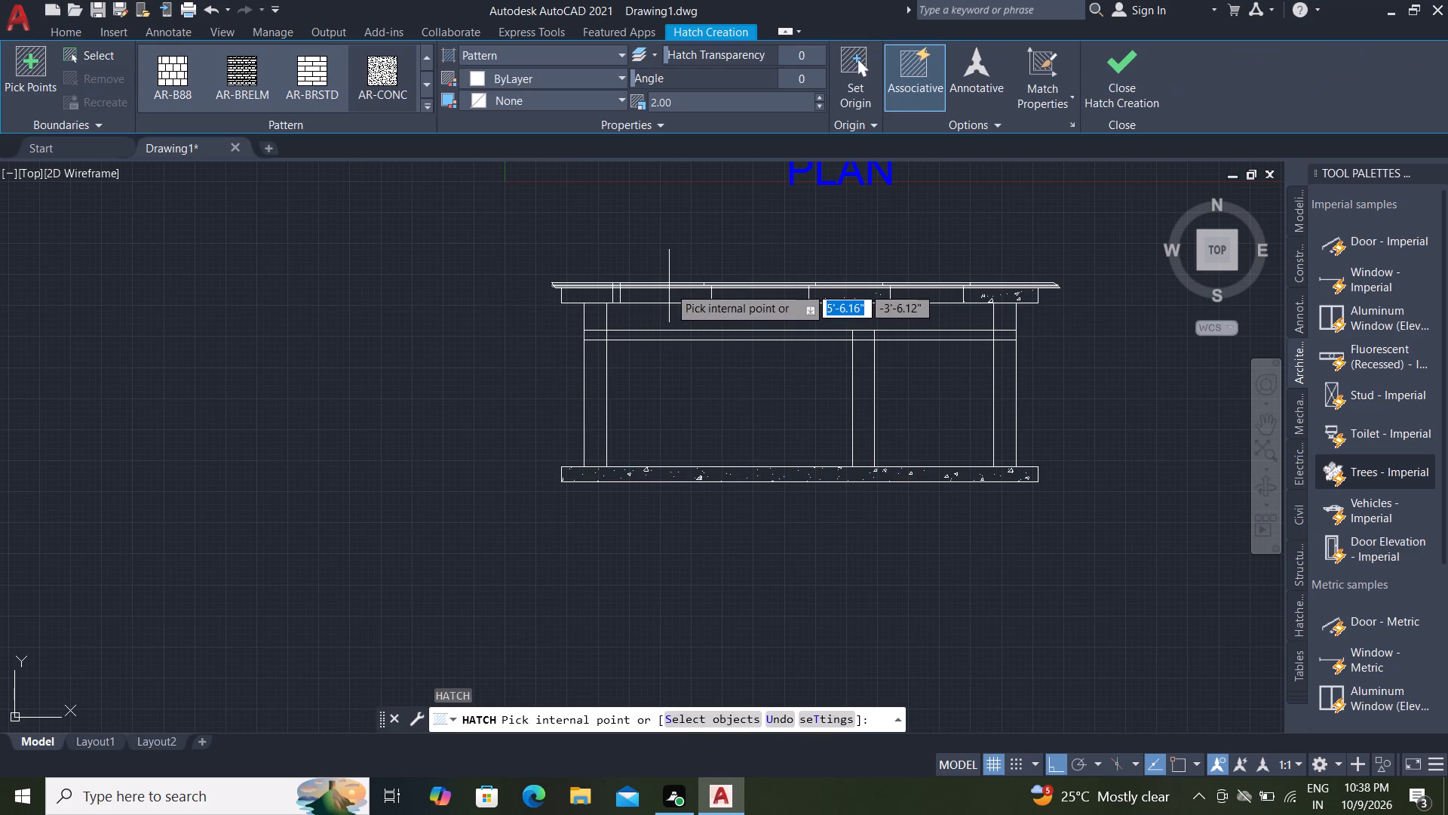
scroll(668, 288, up, 3)
click(668, 307)
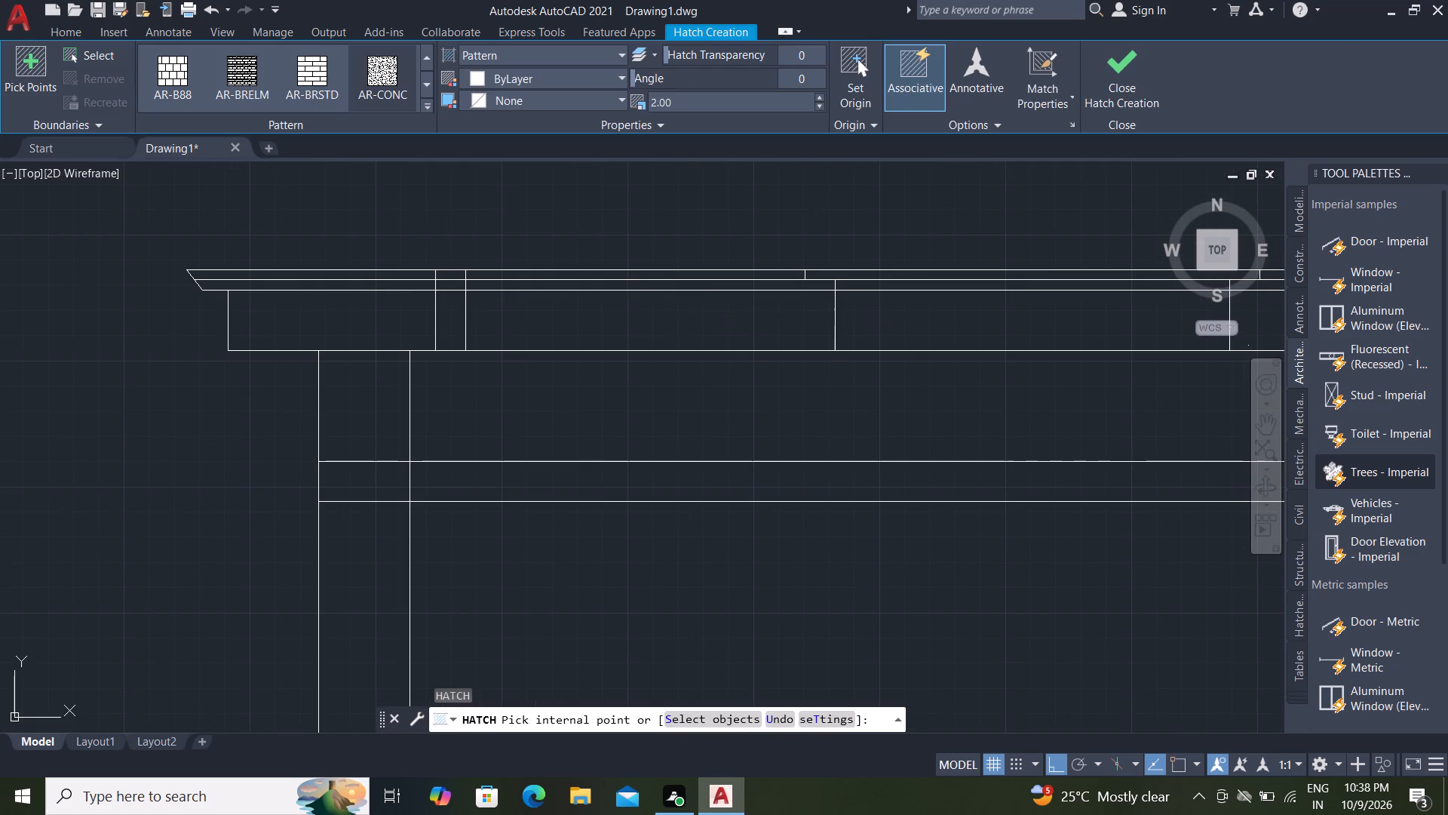
click(351, 340)
key(Escape)
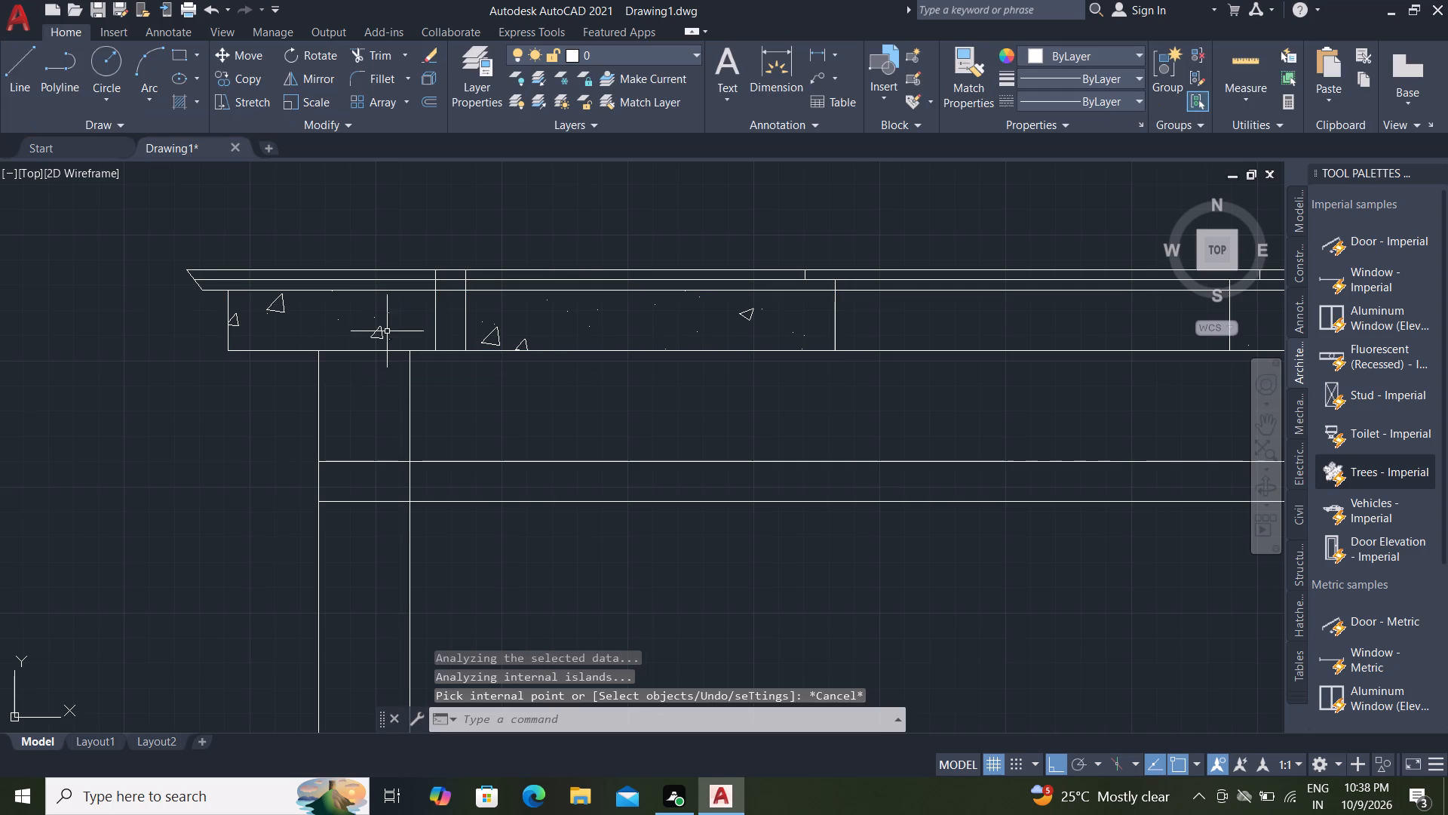
Set the pattern scale of the hatch on the two left-end top-slab panels to 0.4.
click(382, 328)
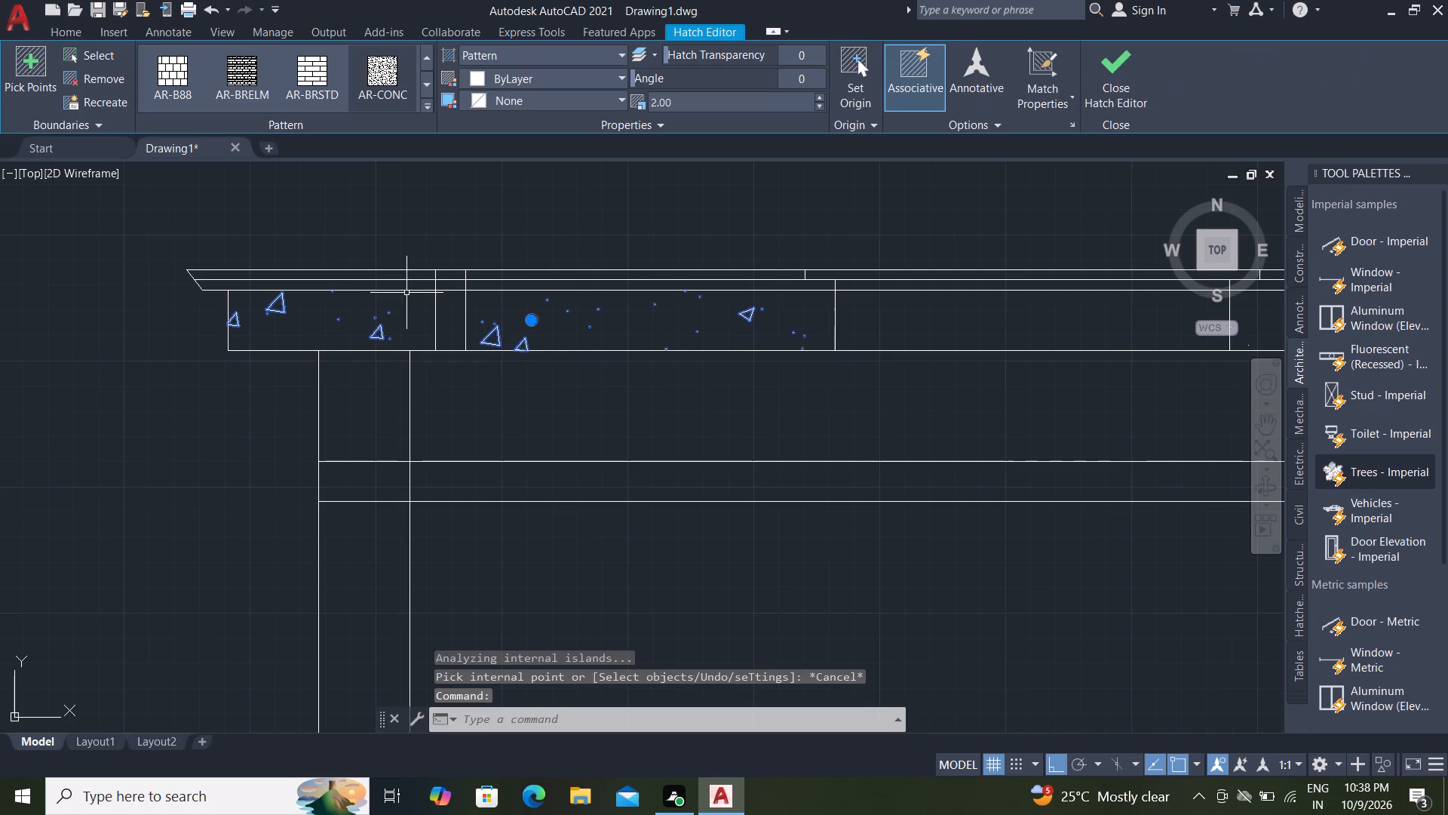
click(677, 103)
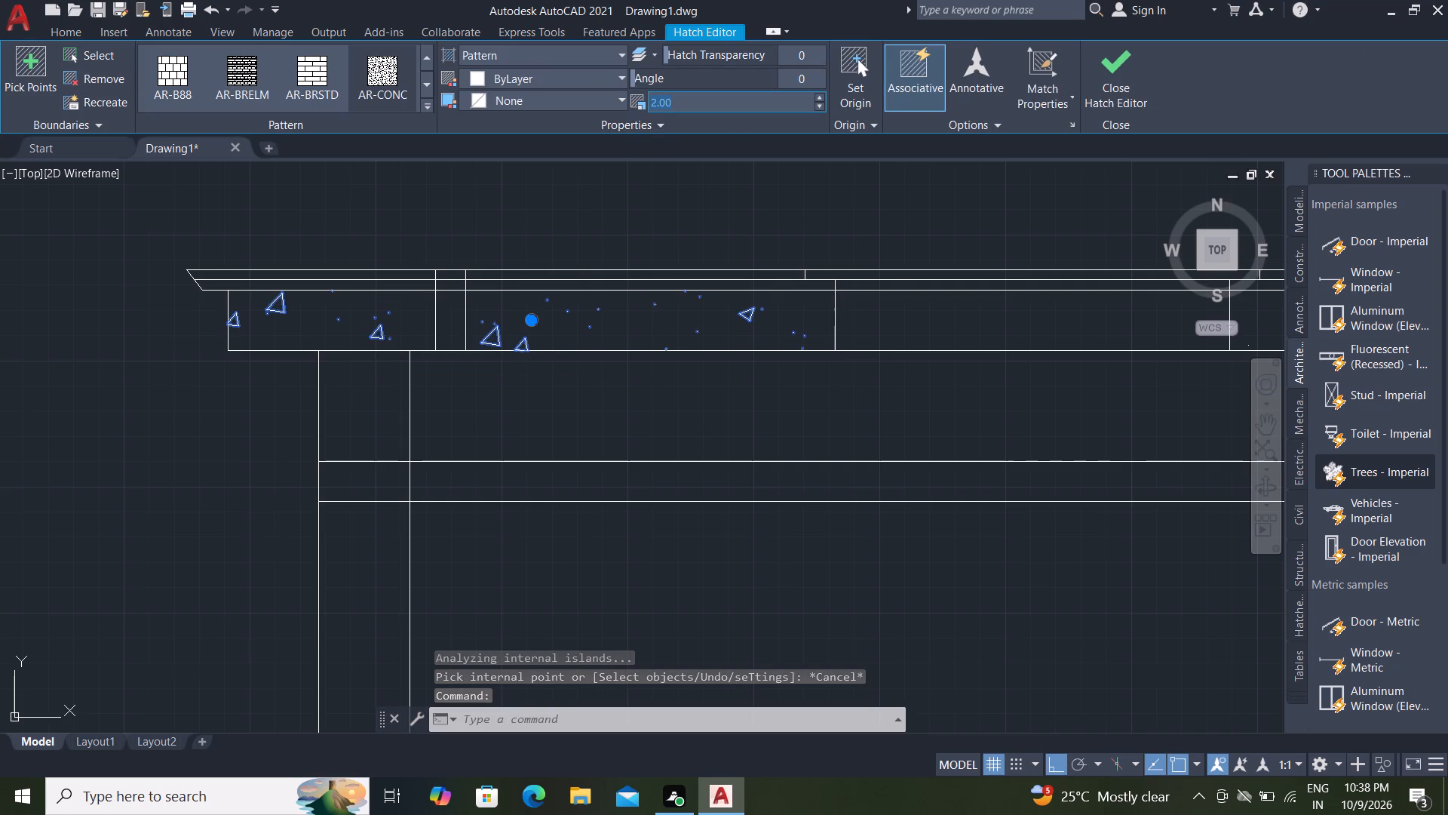
key(BackSpace)
text(0.)
key(4)
key(Return)
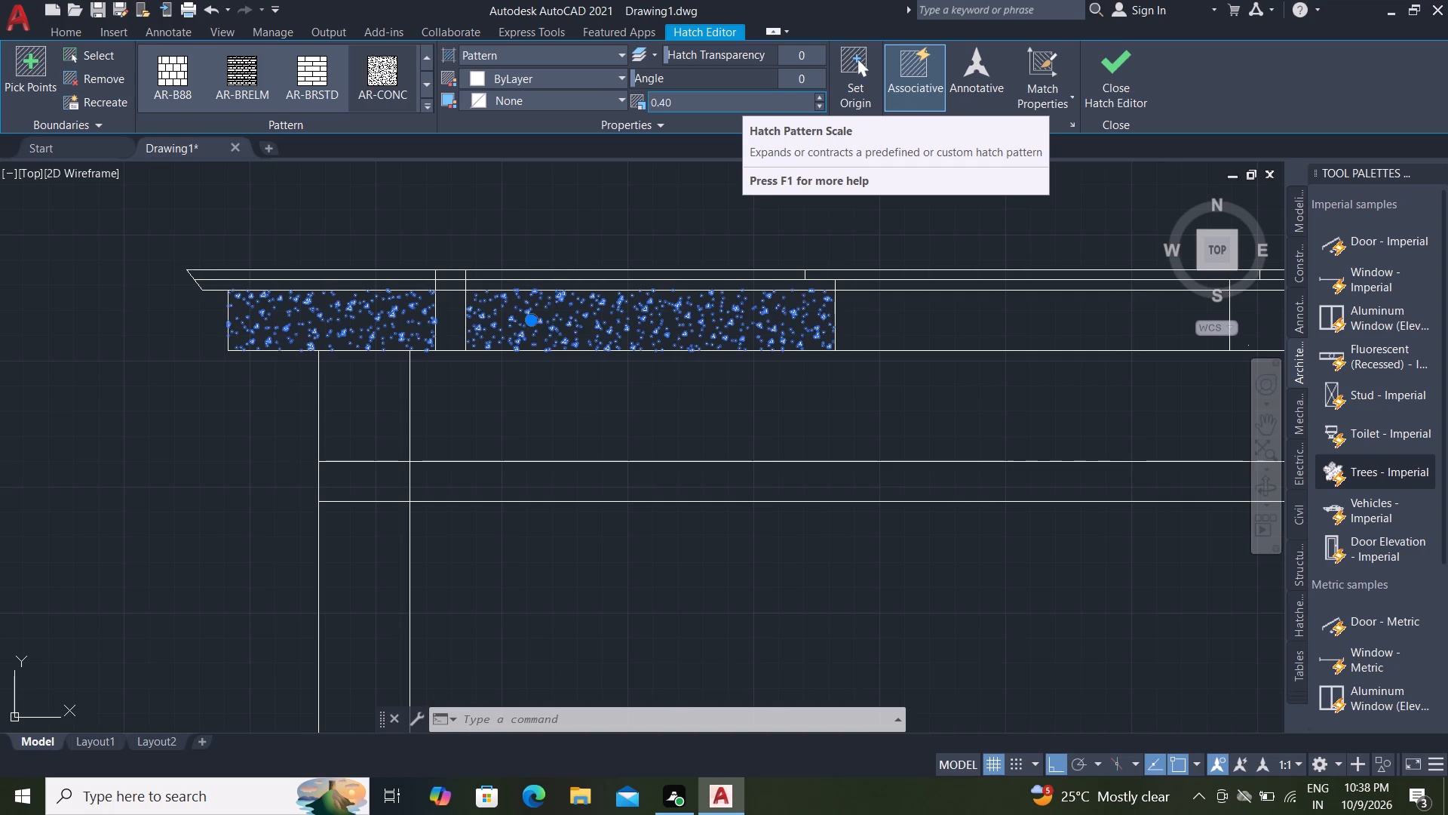
key(Escape)
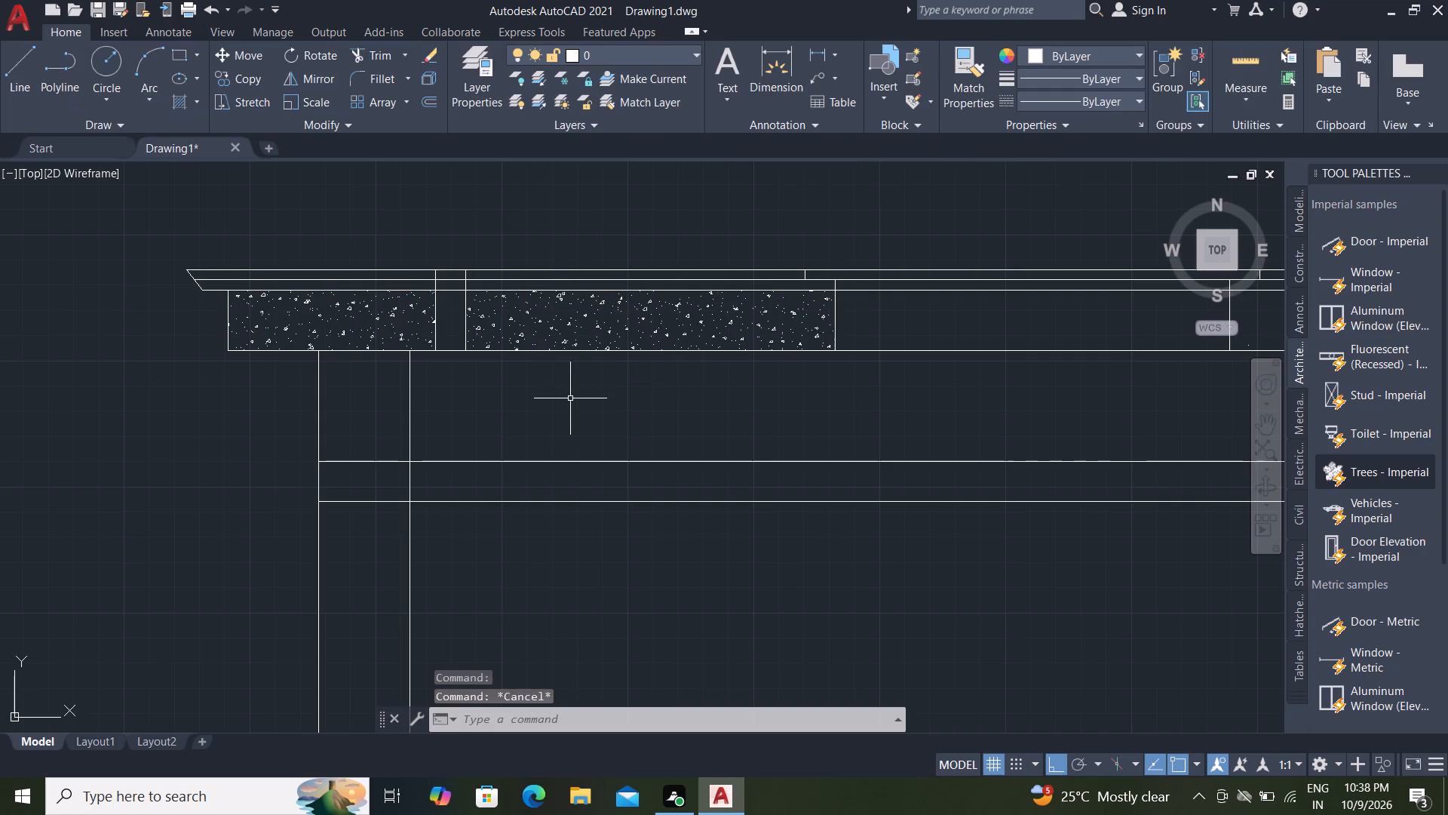
Match the hatch properties of the left-end top-slab panels onto the AR-CONC hatch of the other top-slab panels and base slab.
scroll(570, 398, down, 3)
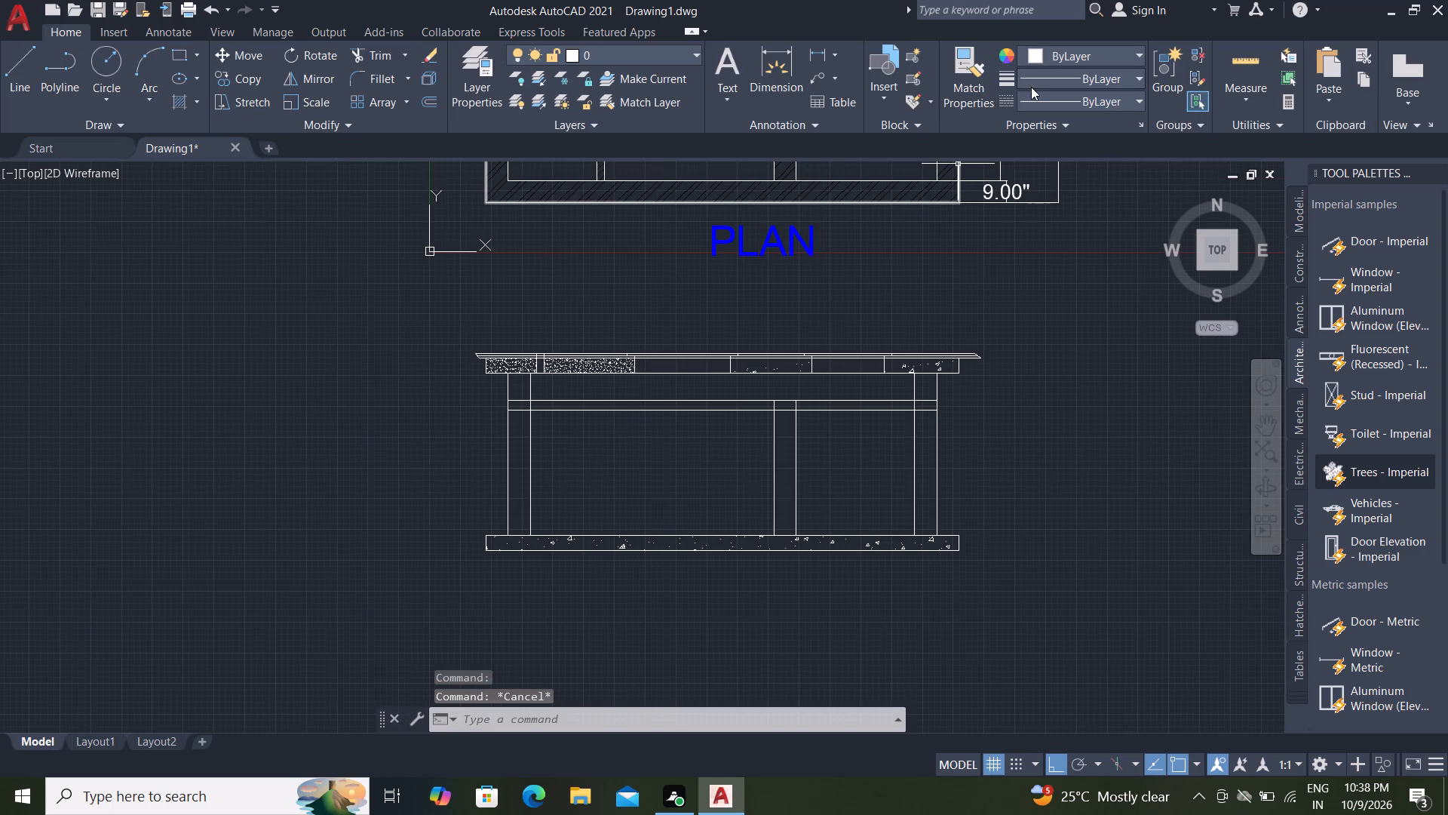
click(952, 79)
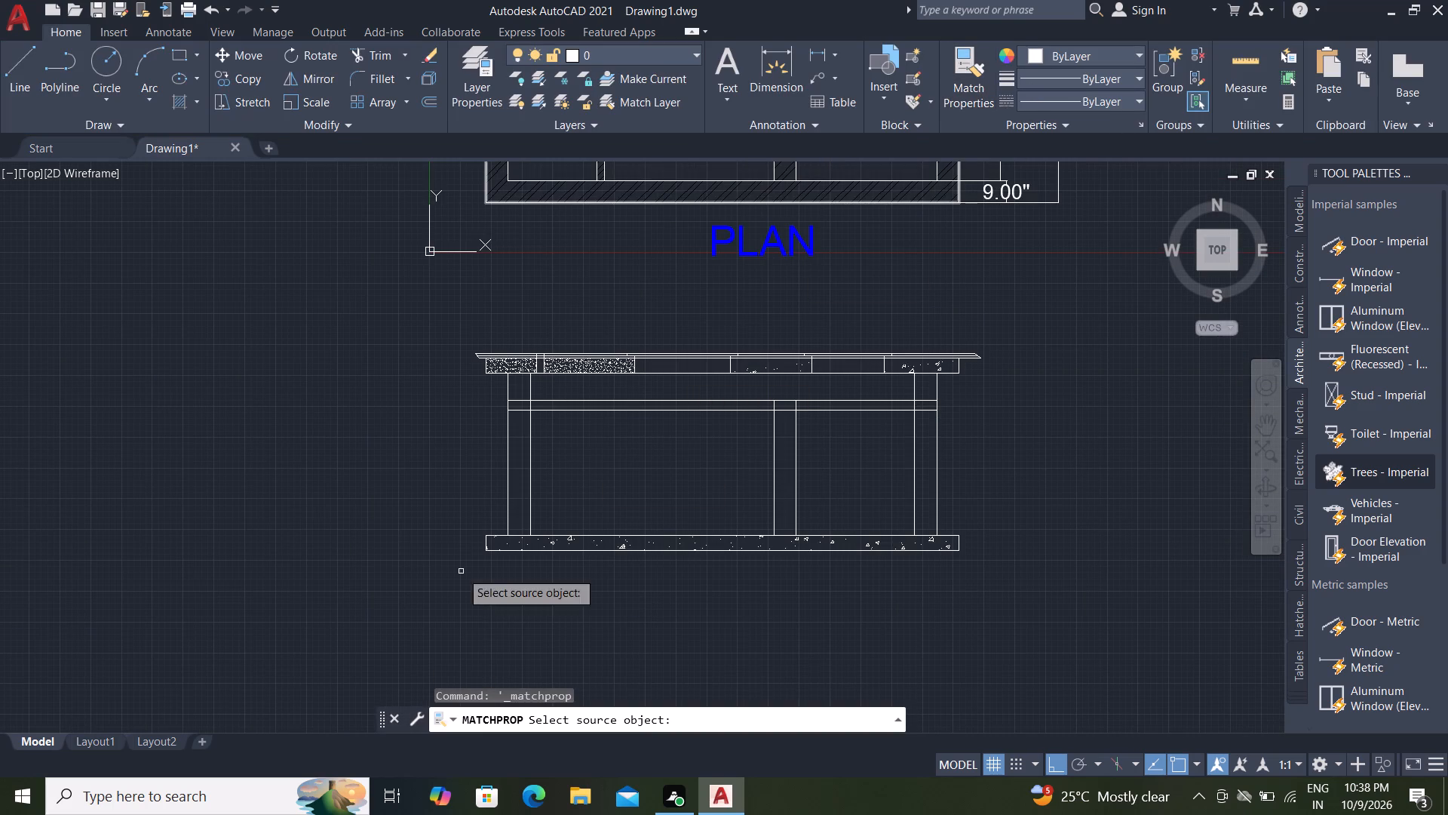
scroll(599, 334, up, 3)
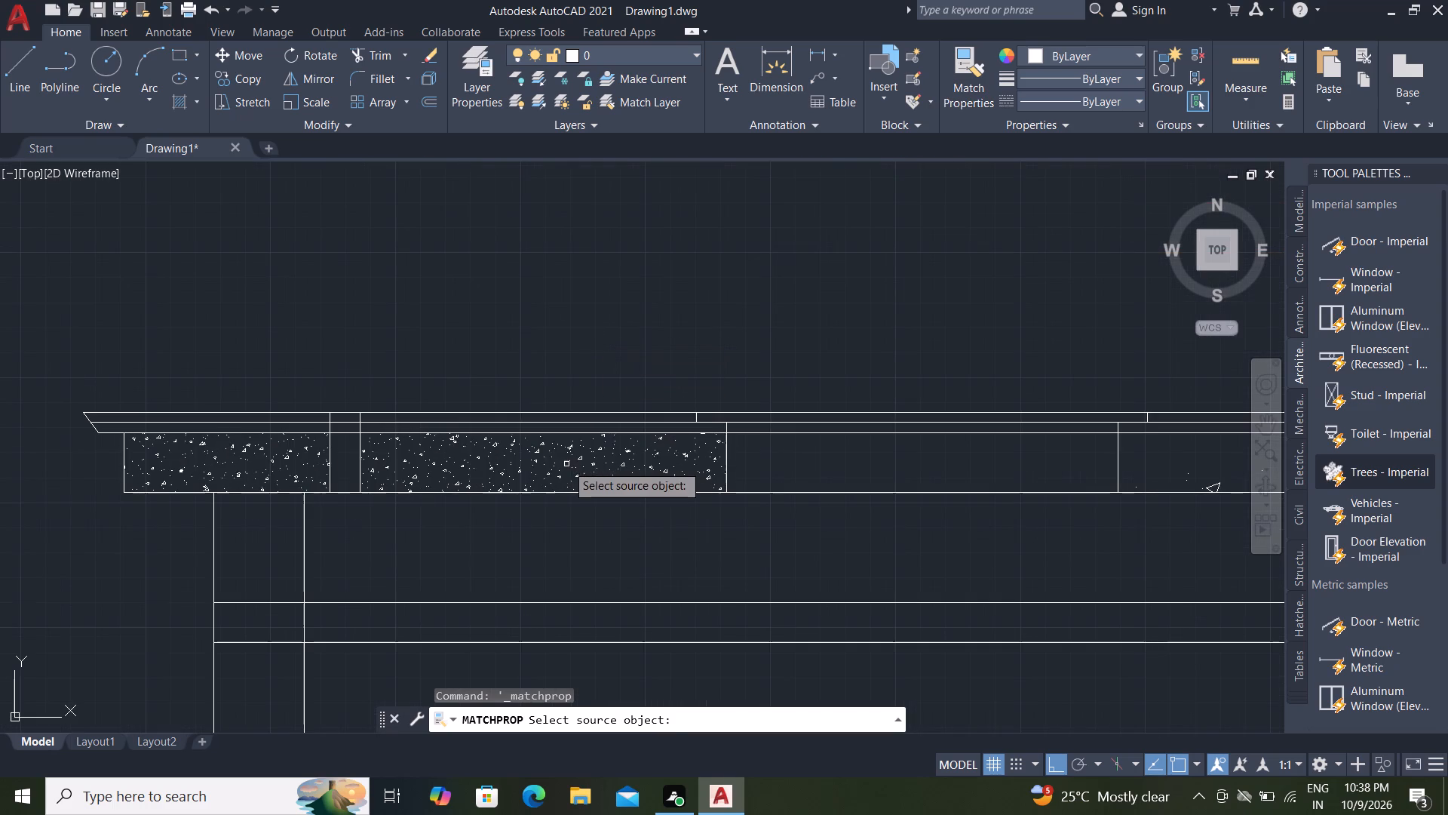
click(566, 464)
scroll(422, 440, down, 3)
scroll(365, 392, down, 1)
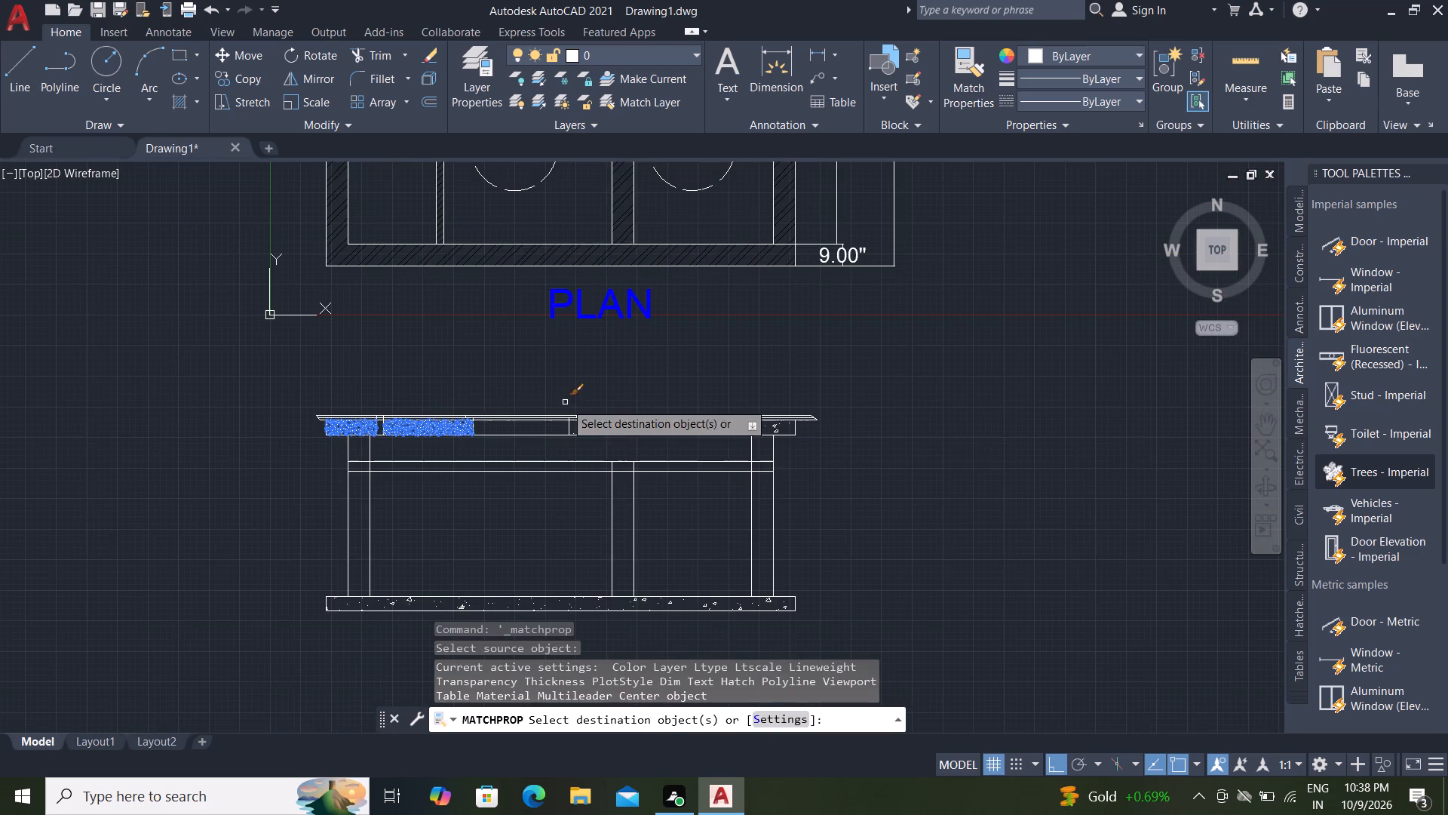
scroll(610, 433, up, 2)
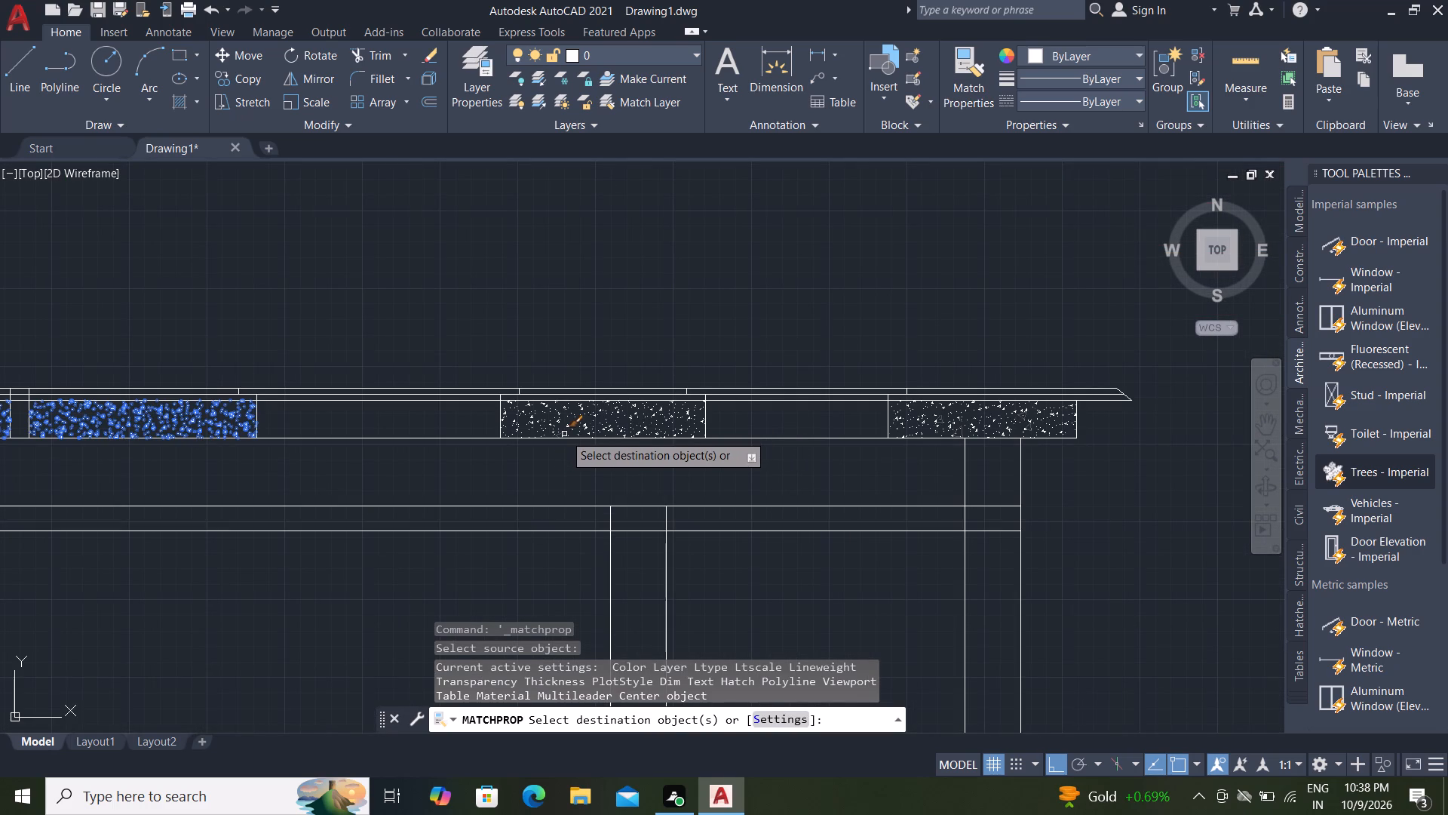
click(564, 434)
scroll(573, 350, down, 2)
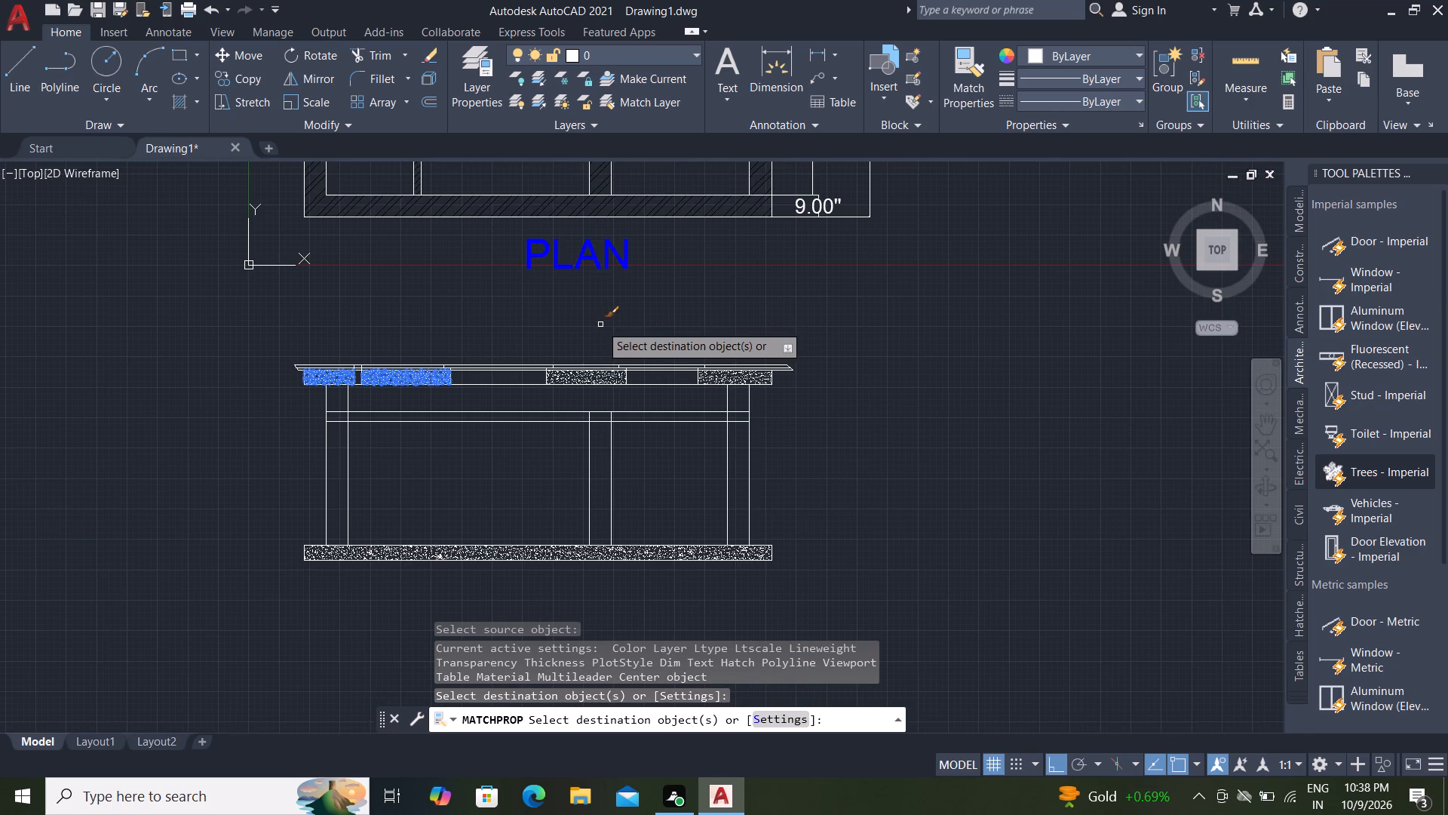
key(Escape)
key(Escape)
key(Escape)
key(Escape)
key(Escape)
key(Escape)
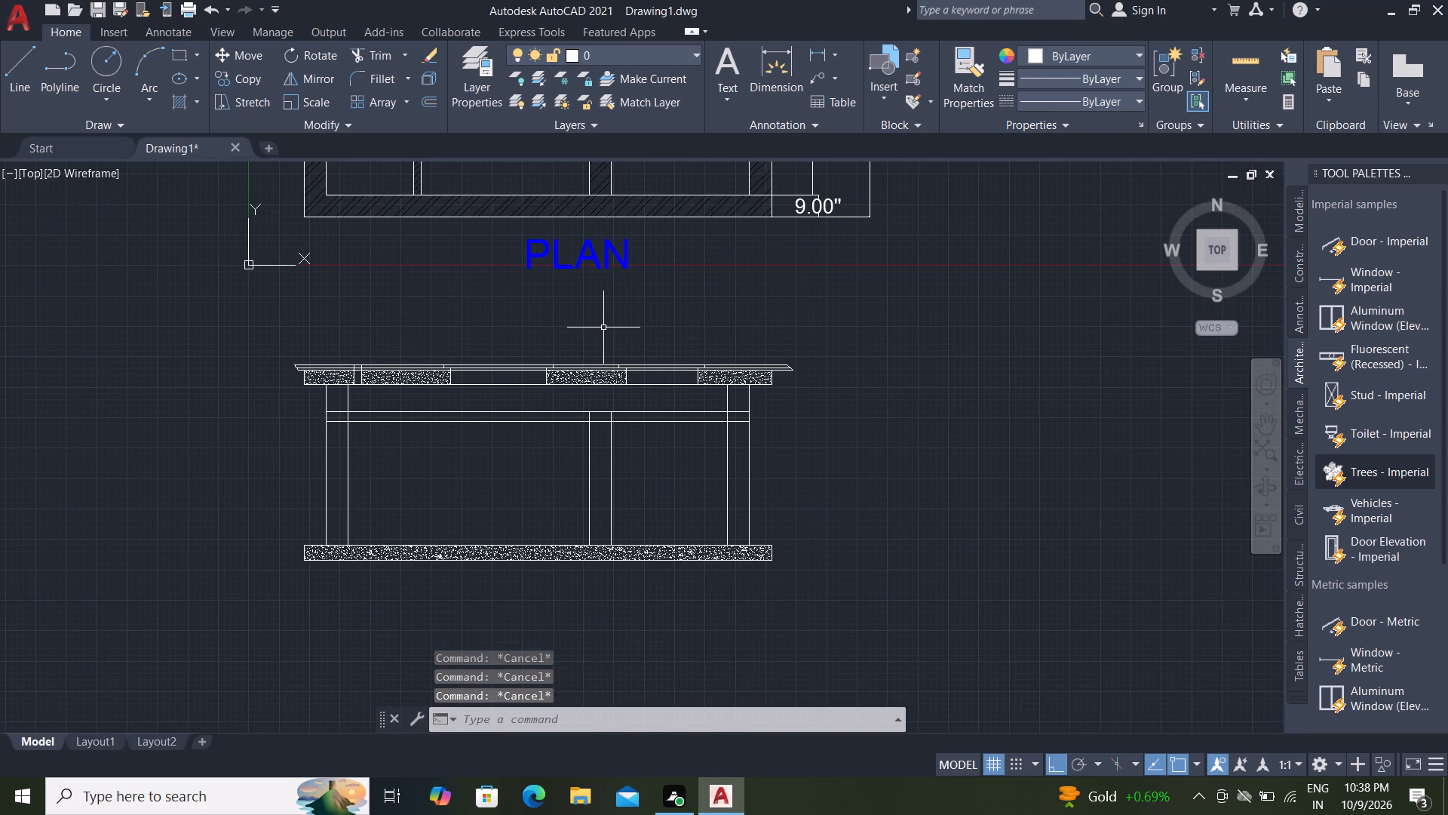
key(Escape)
key(Escape)
key(Escape)
key(Escape)
key(Escape)
key(Escape)
key(Escape)
key(Escape)
key(Escape)
key(Escape)
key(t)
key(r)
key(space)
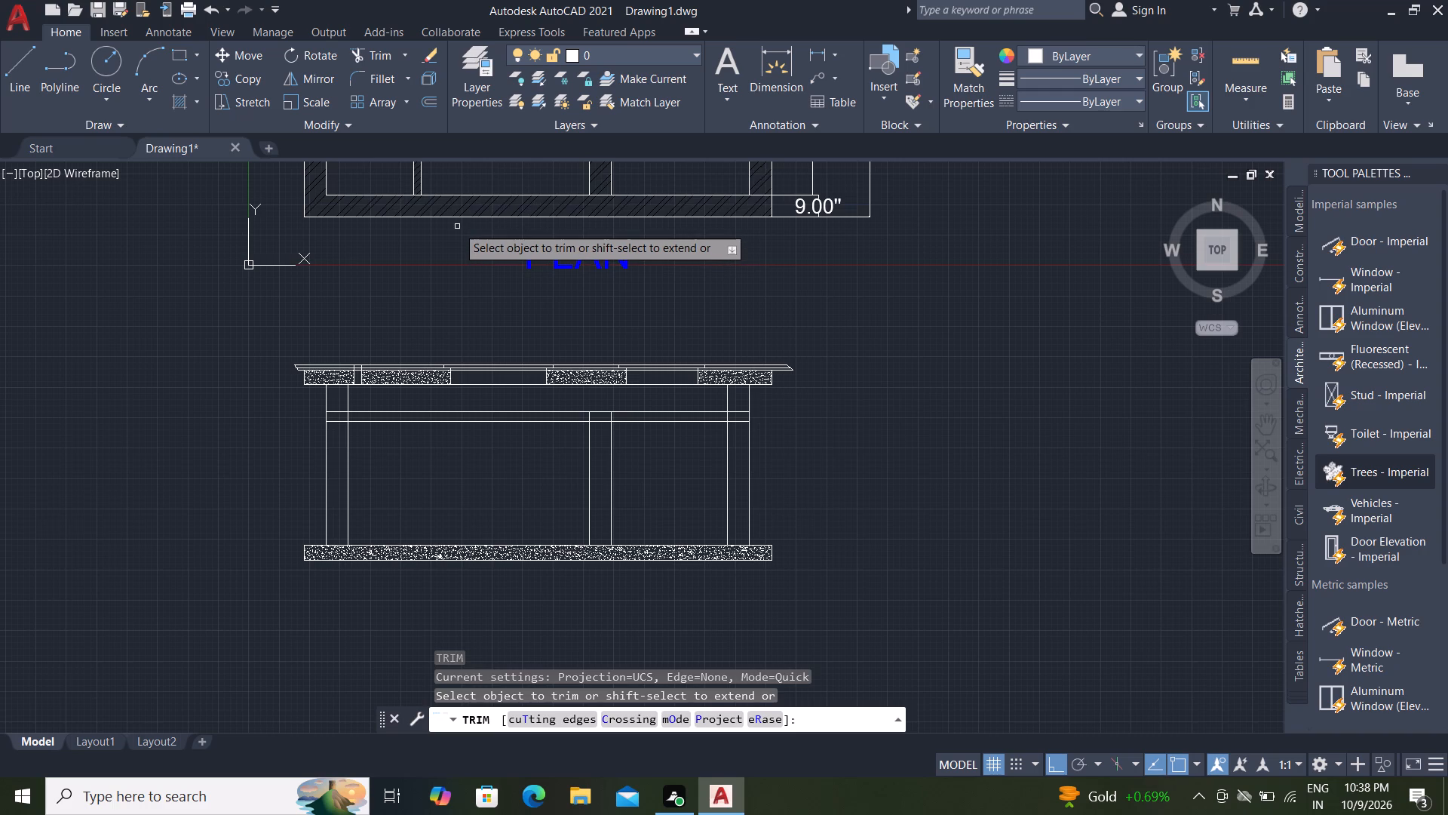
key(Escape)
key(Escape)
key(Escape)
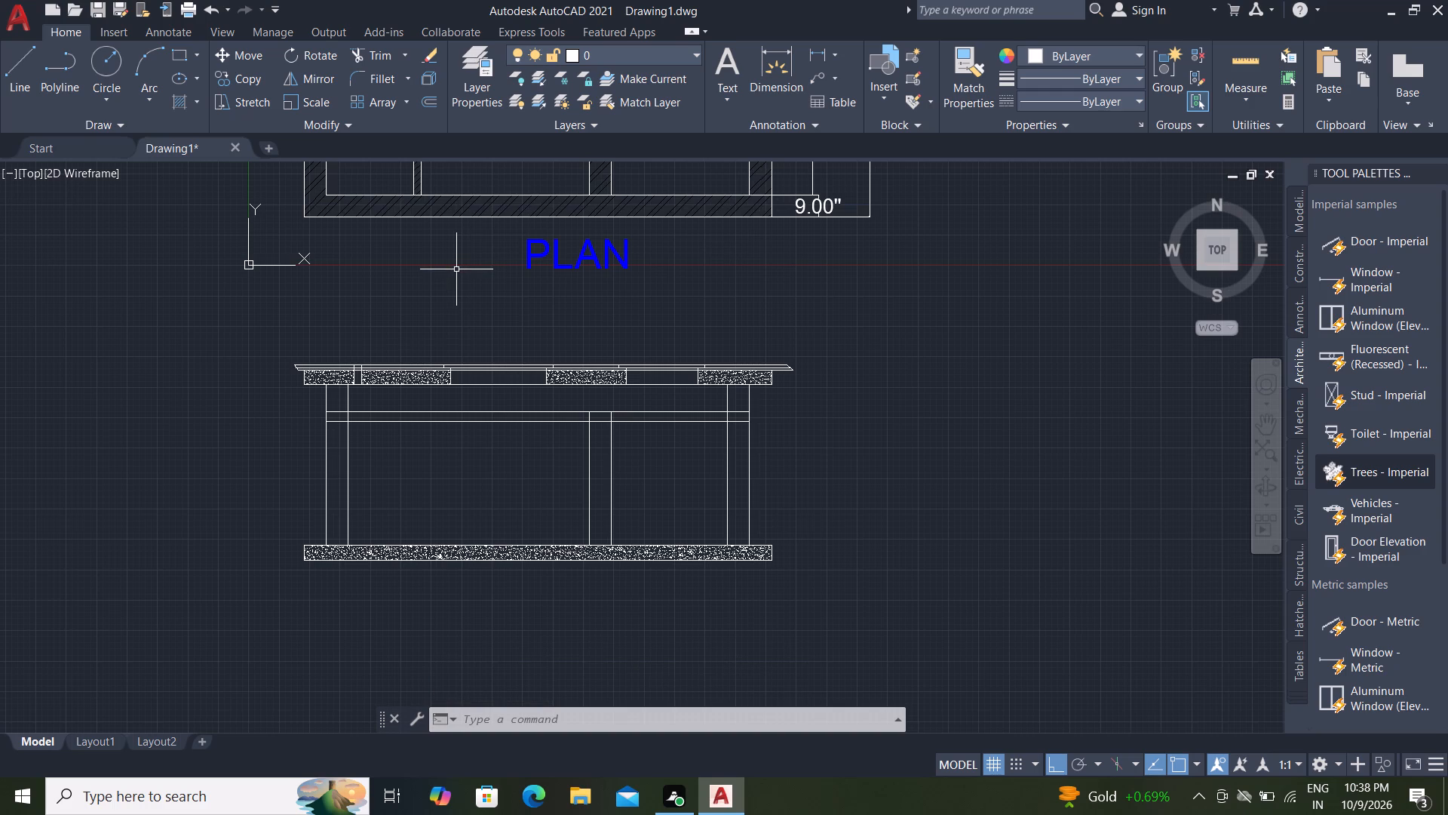
Offset the base slab's top line 3' upward into the tank.
middle_drag(501, 462, 497, 420)
key(Escape)
key(Escape)
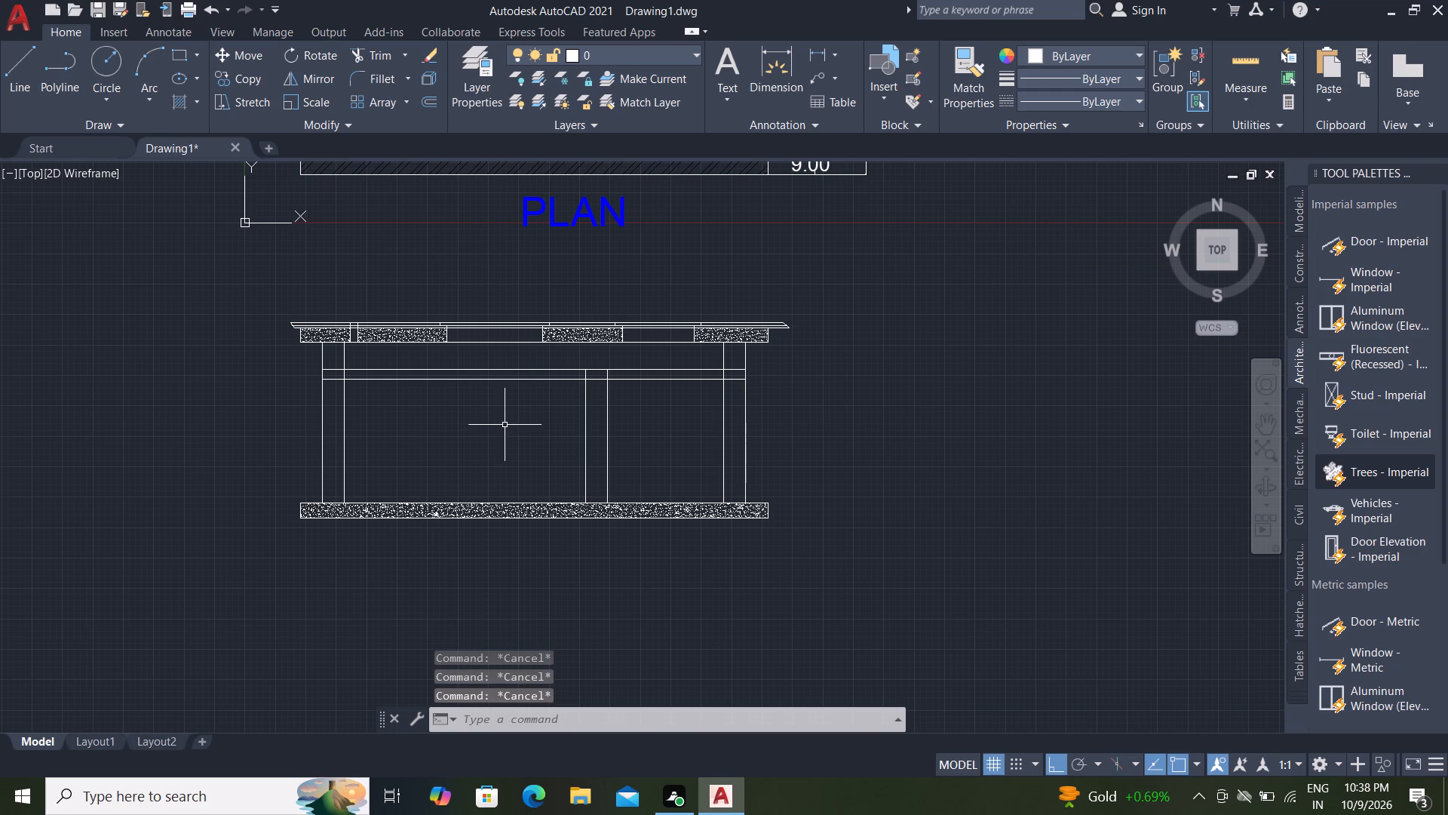
text(O)
key(space)
key(3)
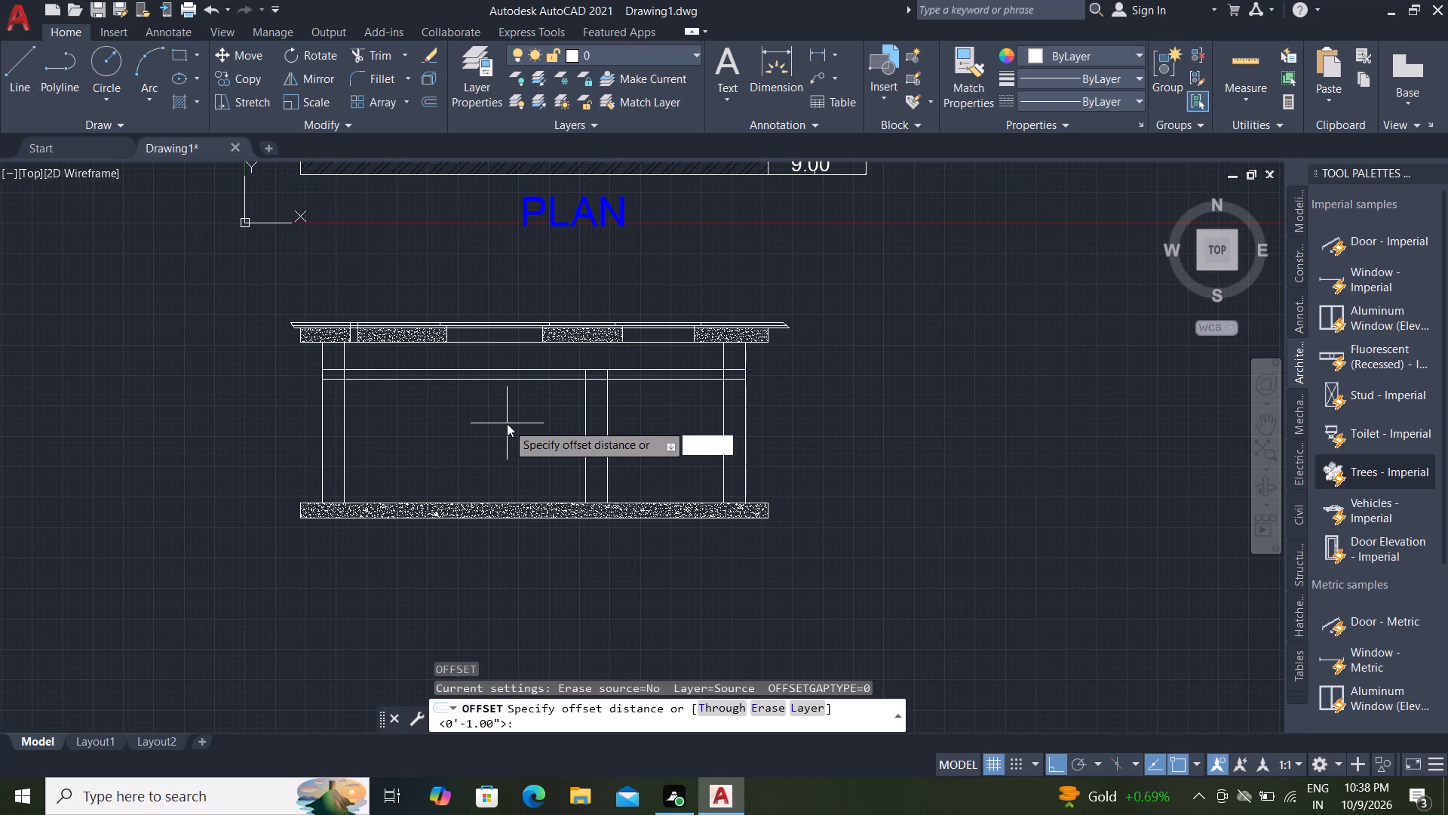
text(')
key(space)
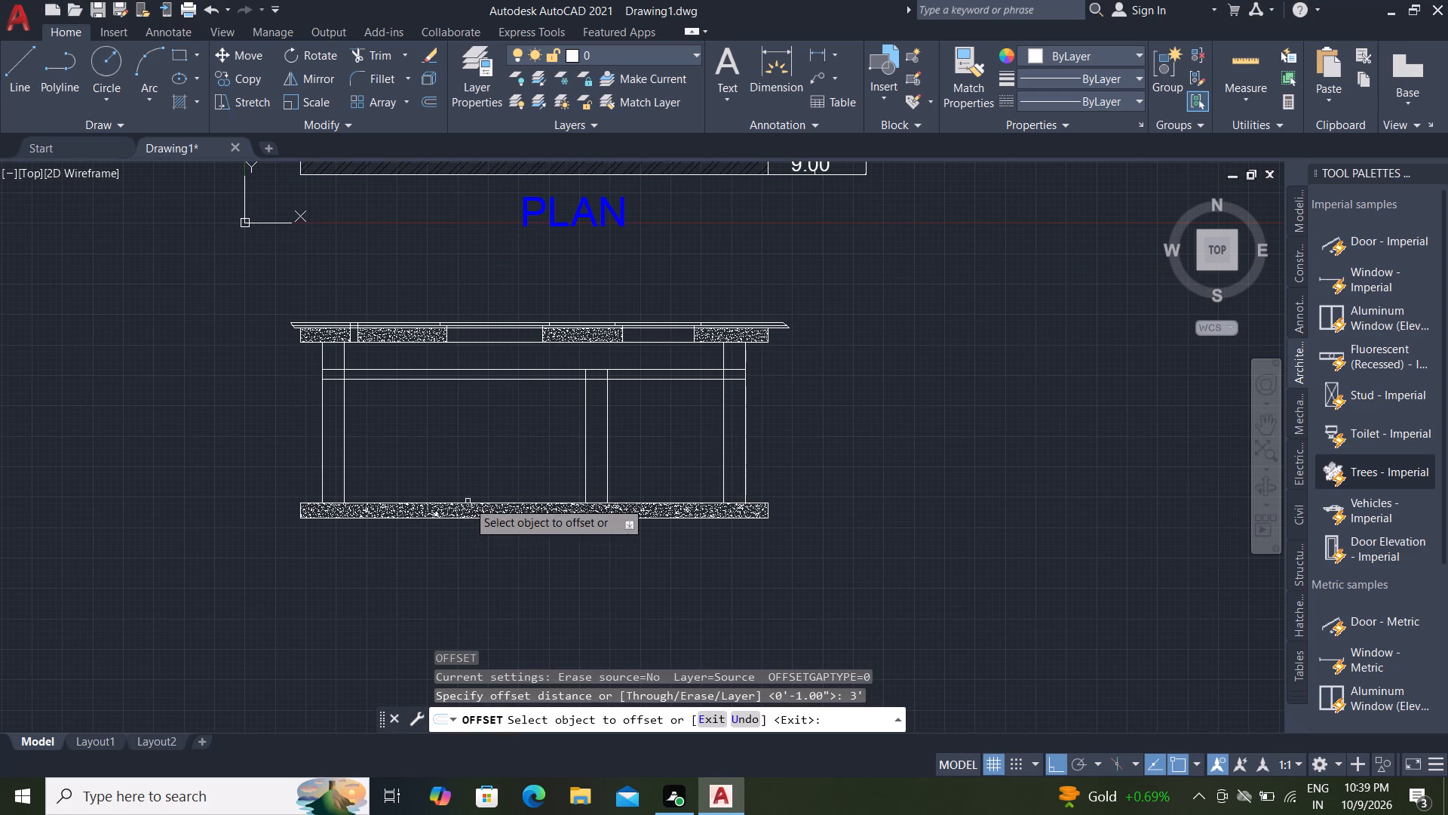
click(469, 503)
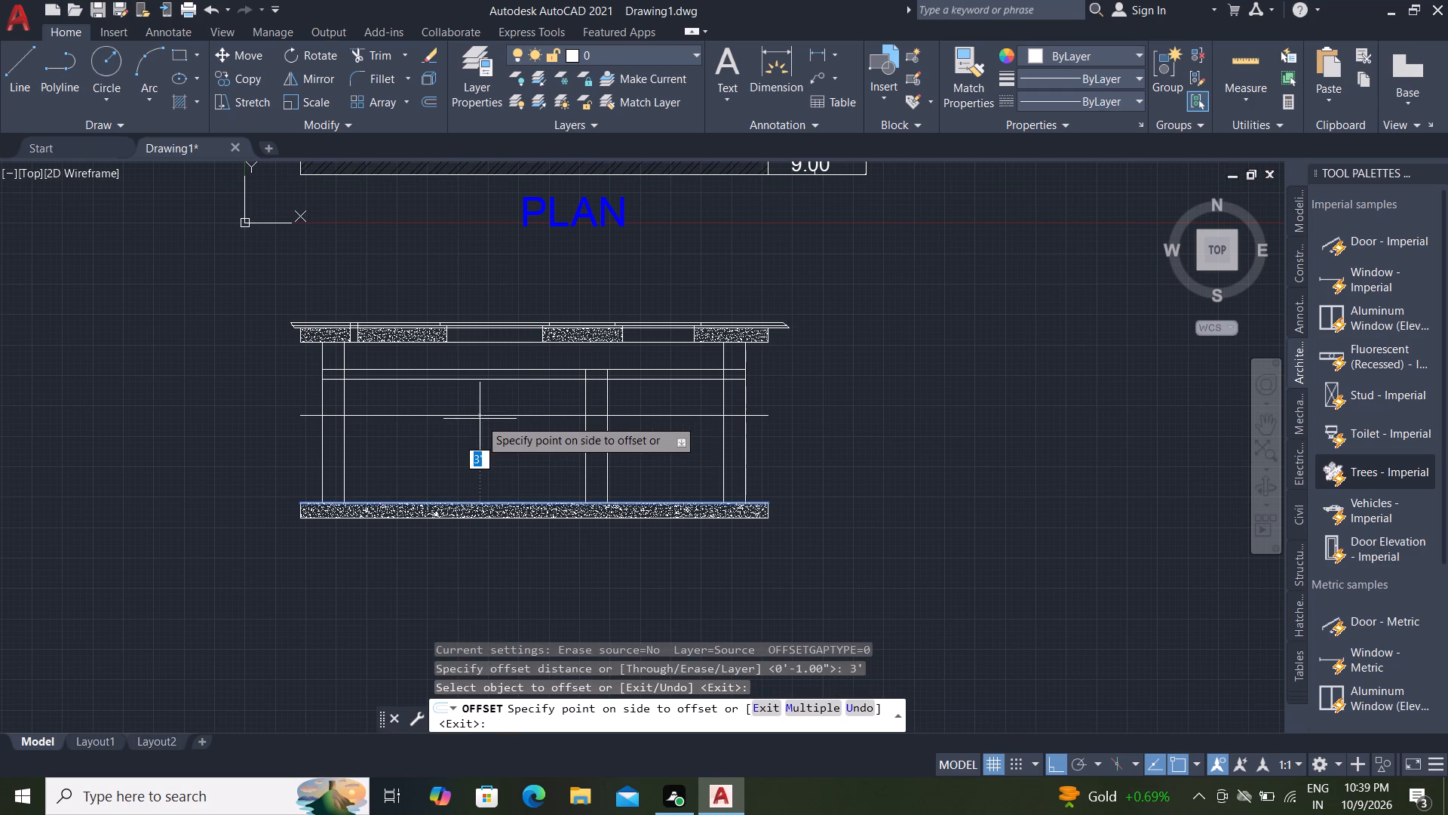
click(480, 419)
key(Escape)
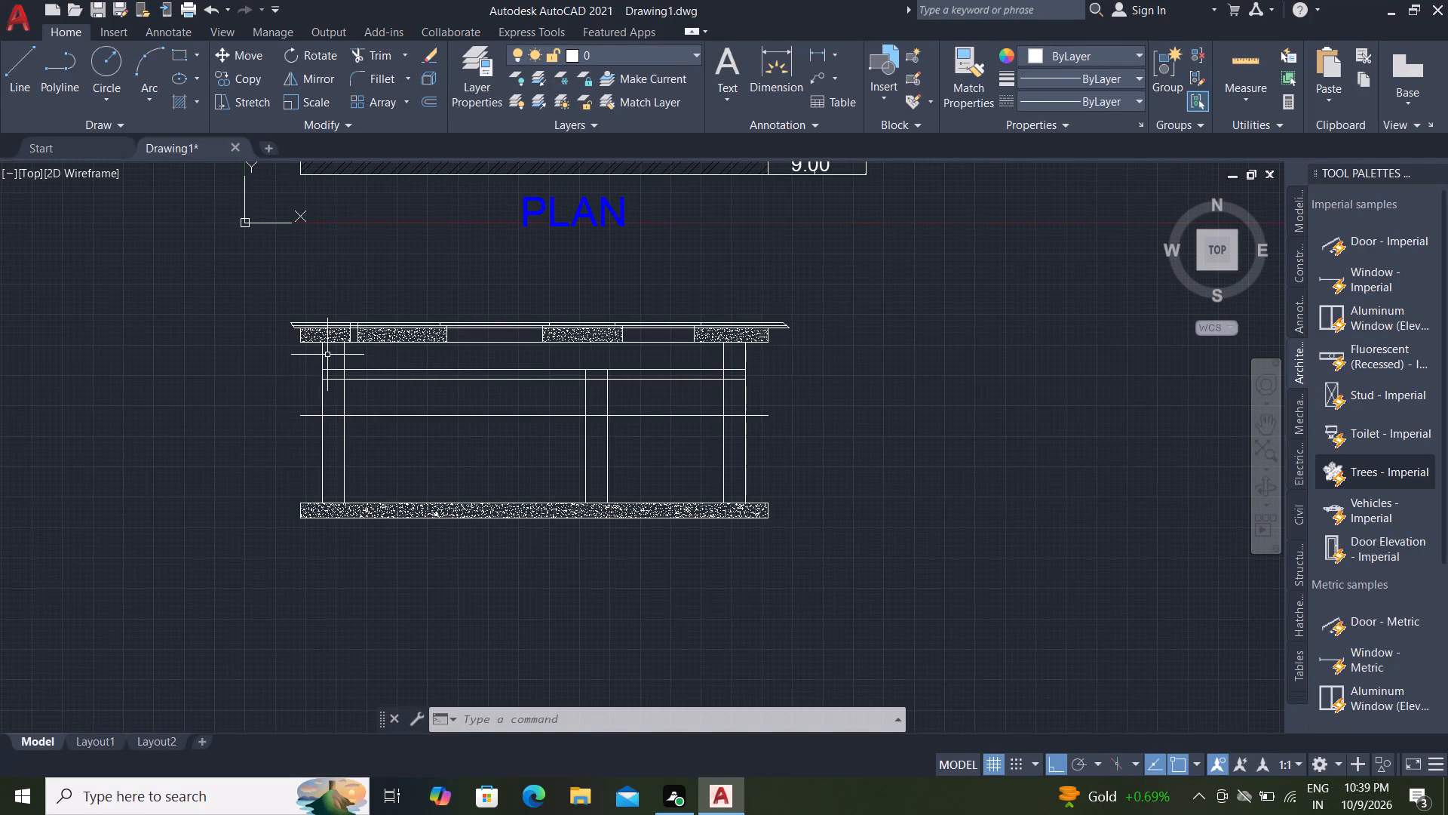
key(Escape)
key(Escape)
Trim the new horizontal line's overhangs beyond both outer walls and its segment inside the left wall.
key(t)
text(R)
key(space)
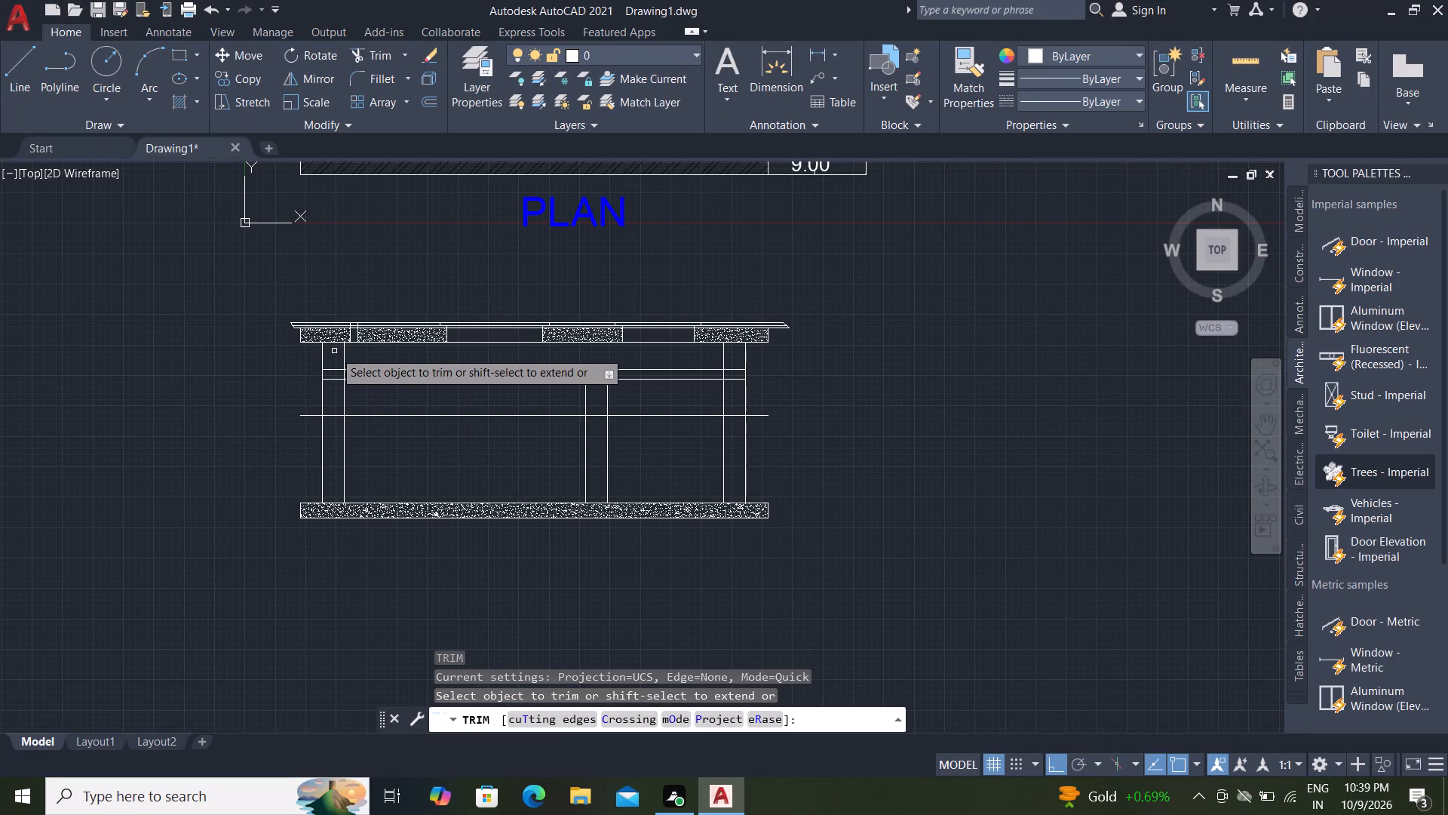
click(300, 418)
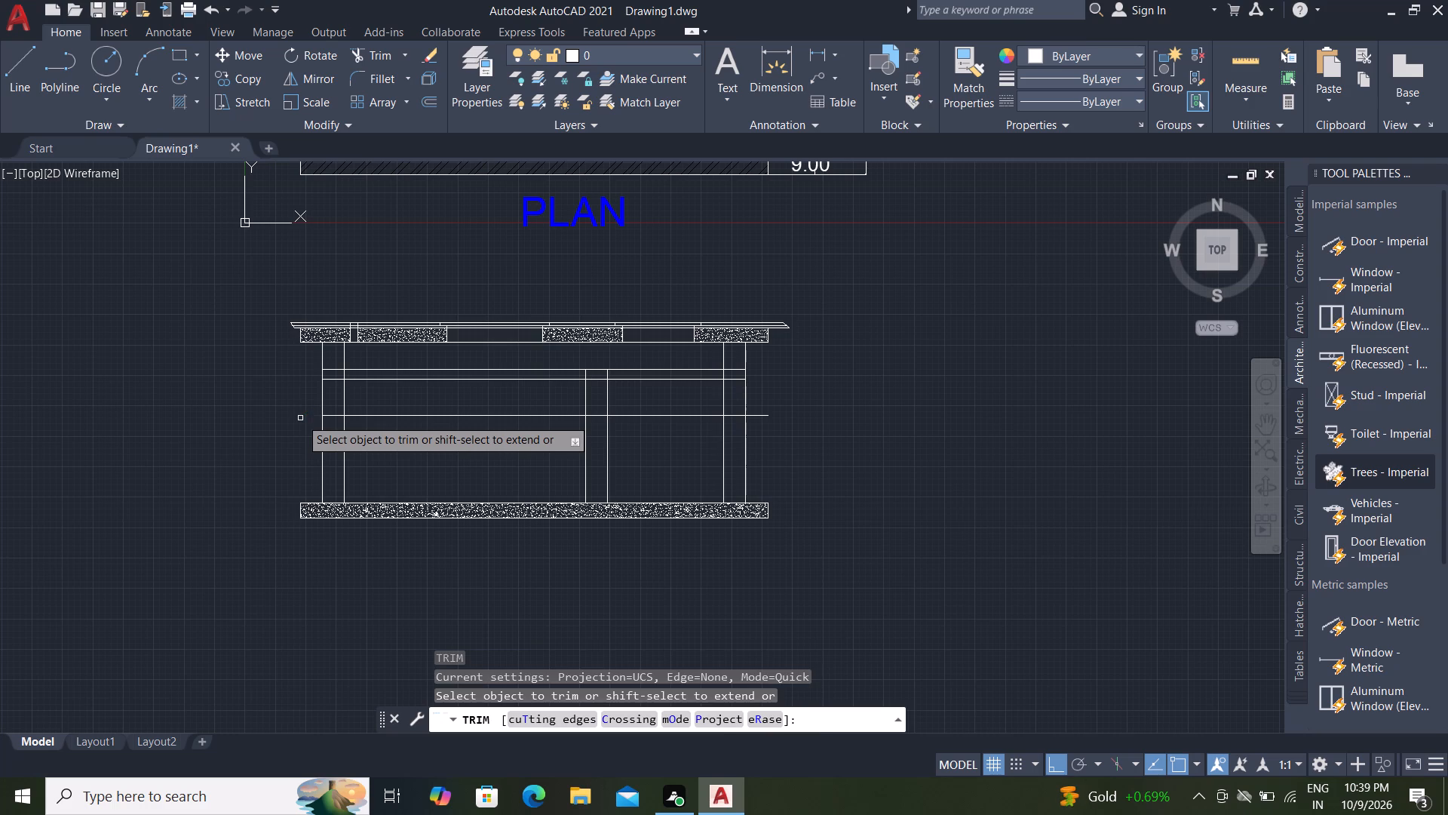
click(325, 417)
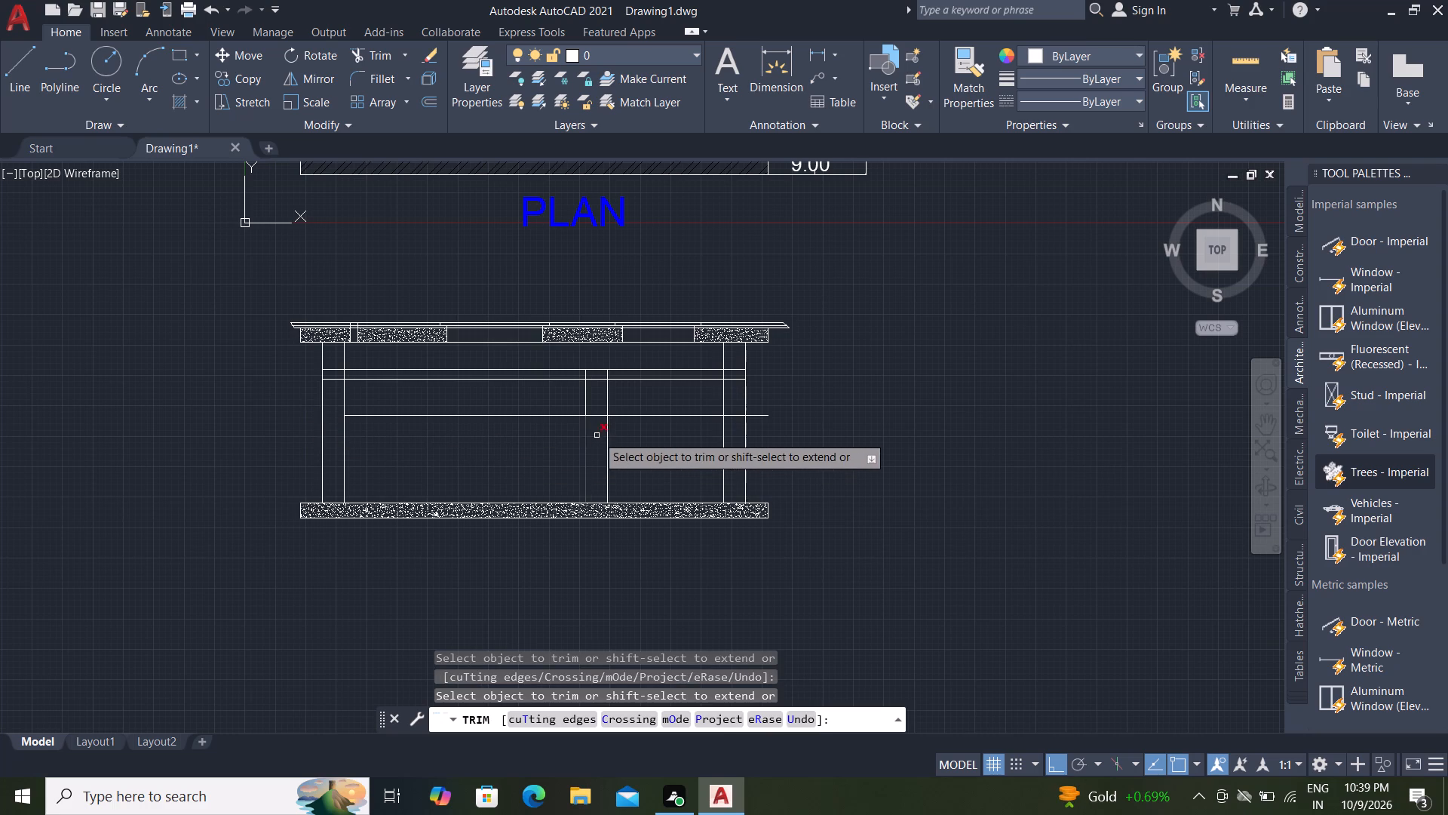
click(756, 414)
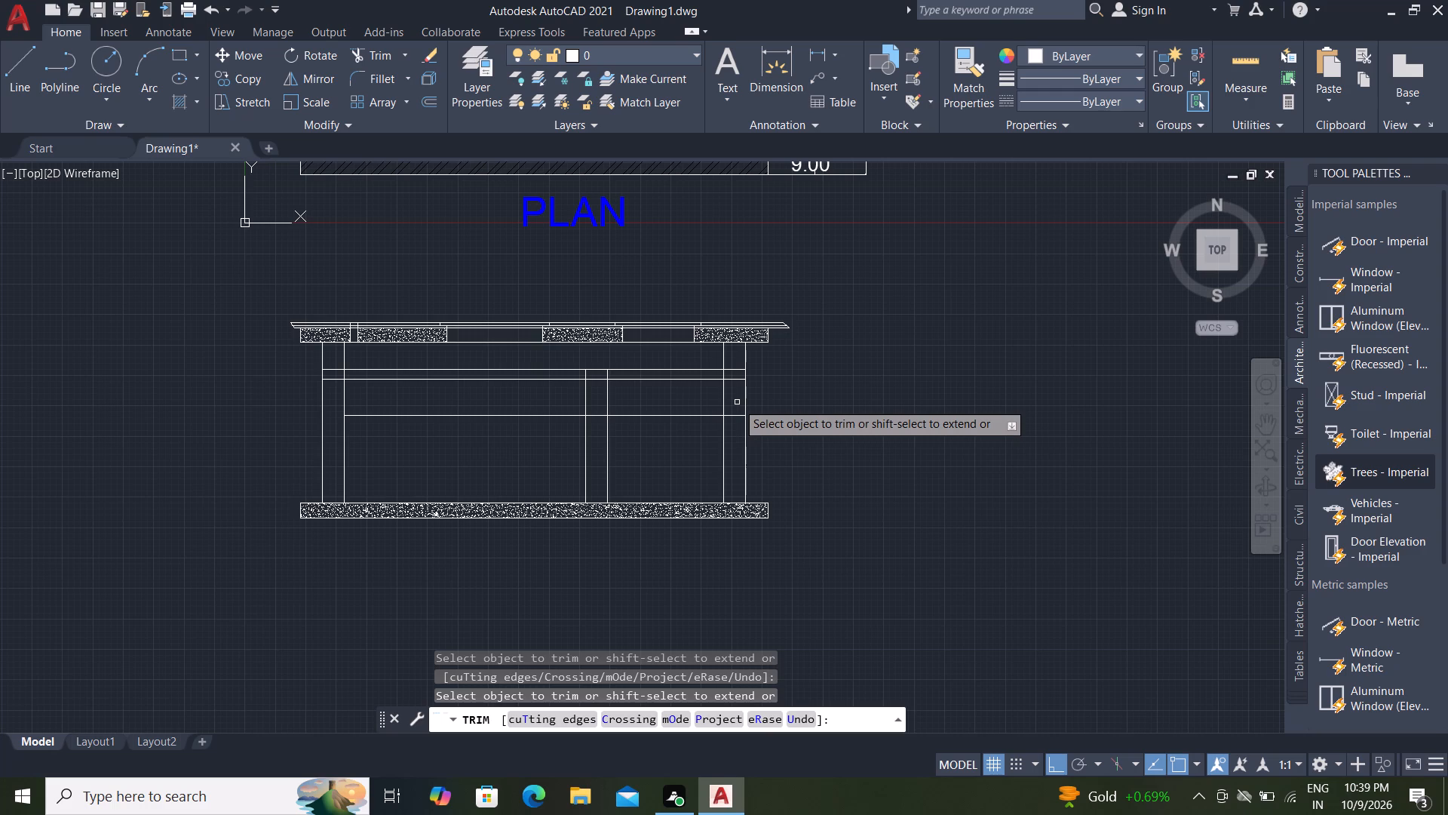
key(Escape)
key(Escape)
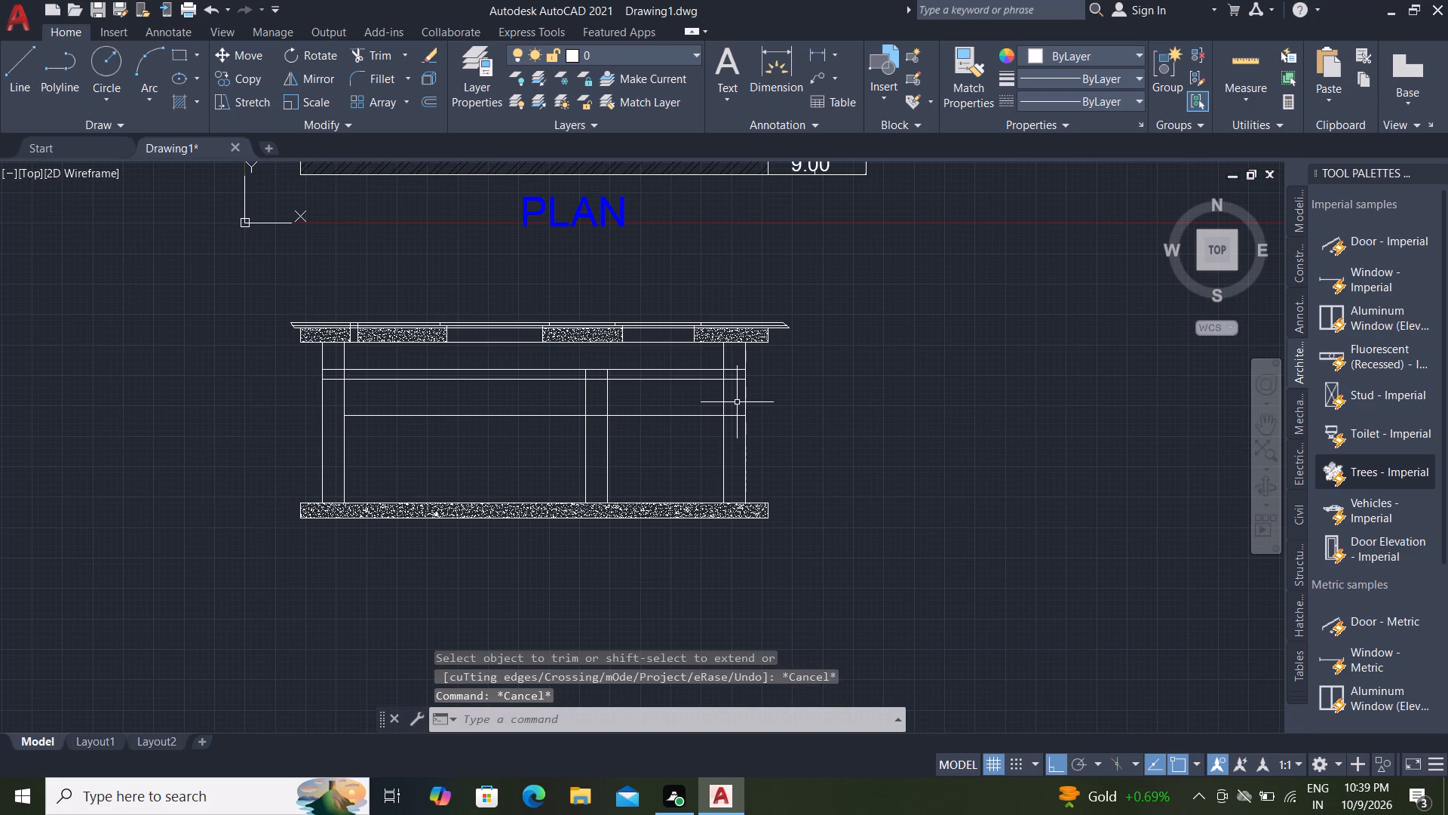
key(Escape)
key(Escape)
key(Escape)
key(Escape)
key(Escape)
key(Escape)
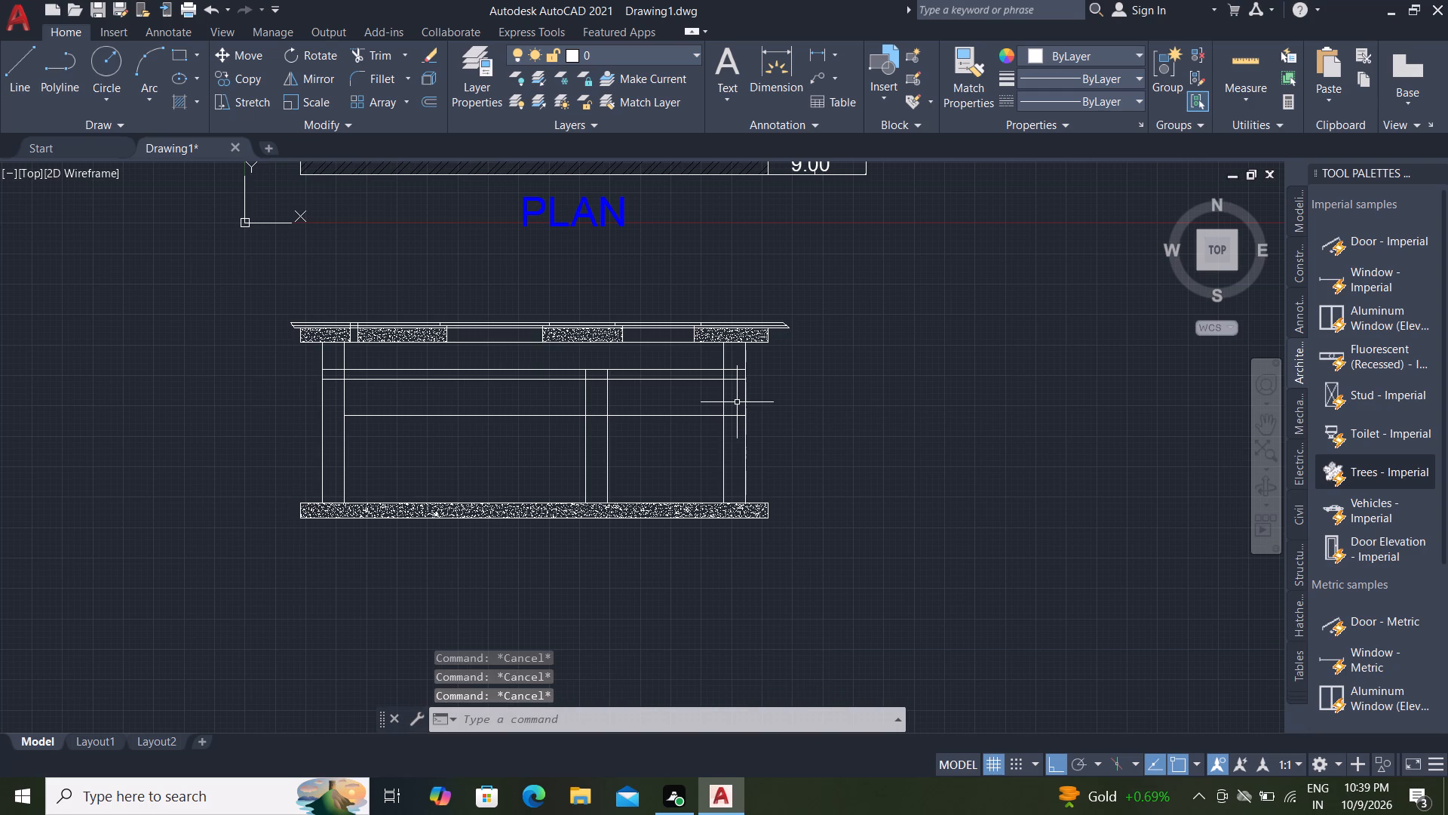
key(Escape)
key(Escape)
Offset the base slab's top line 3'9.5" upward.
text(O)
key(space)
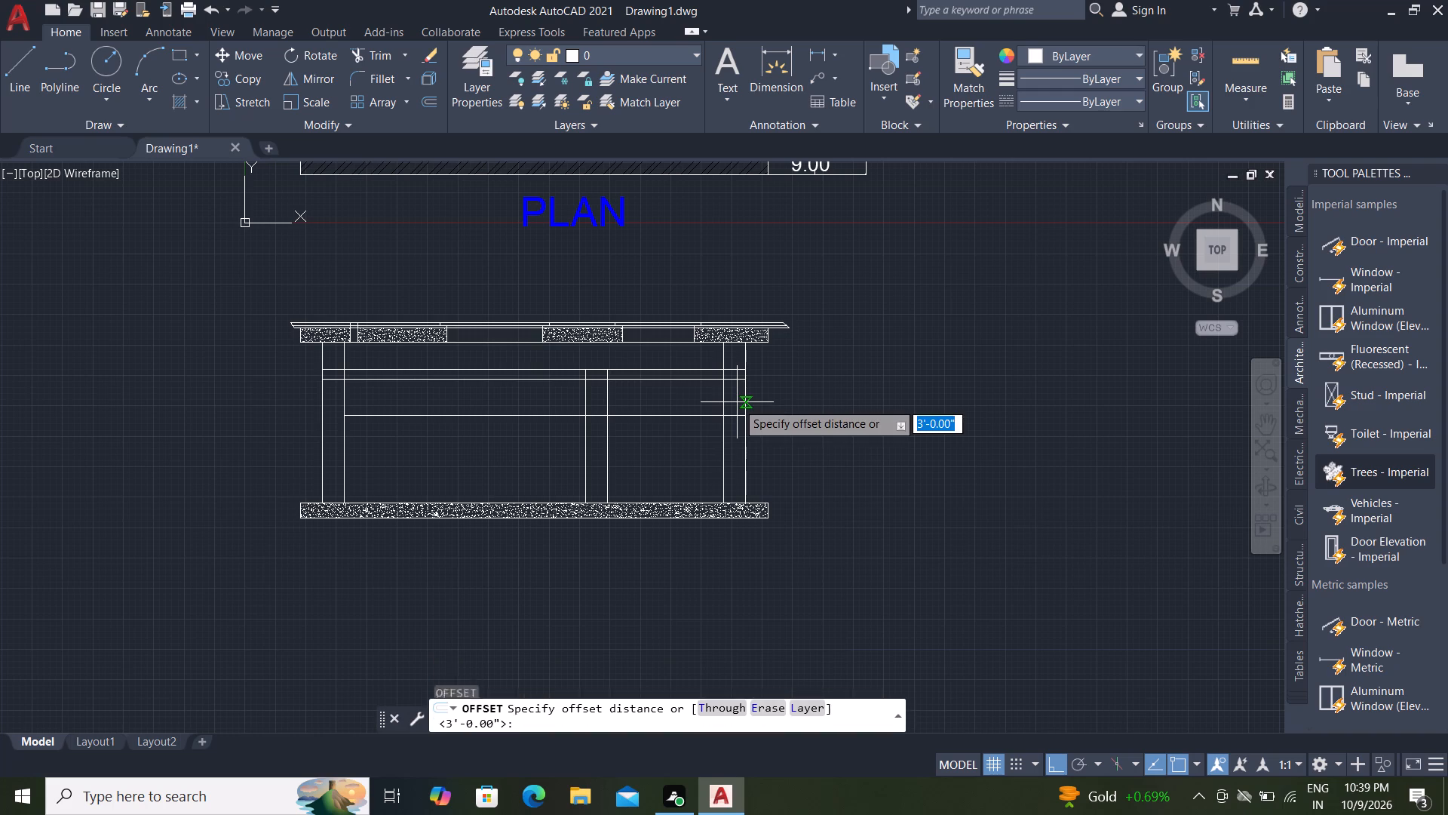
key(3)
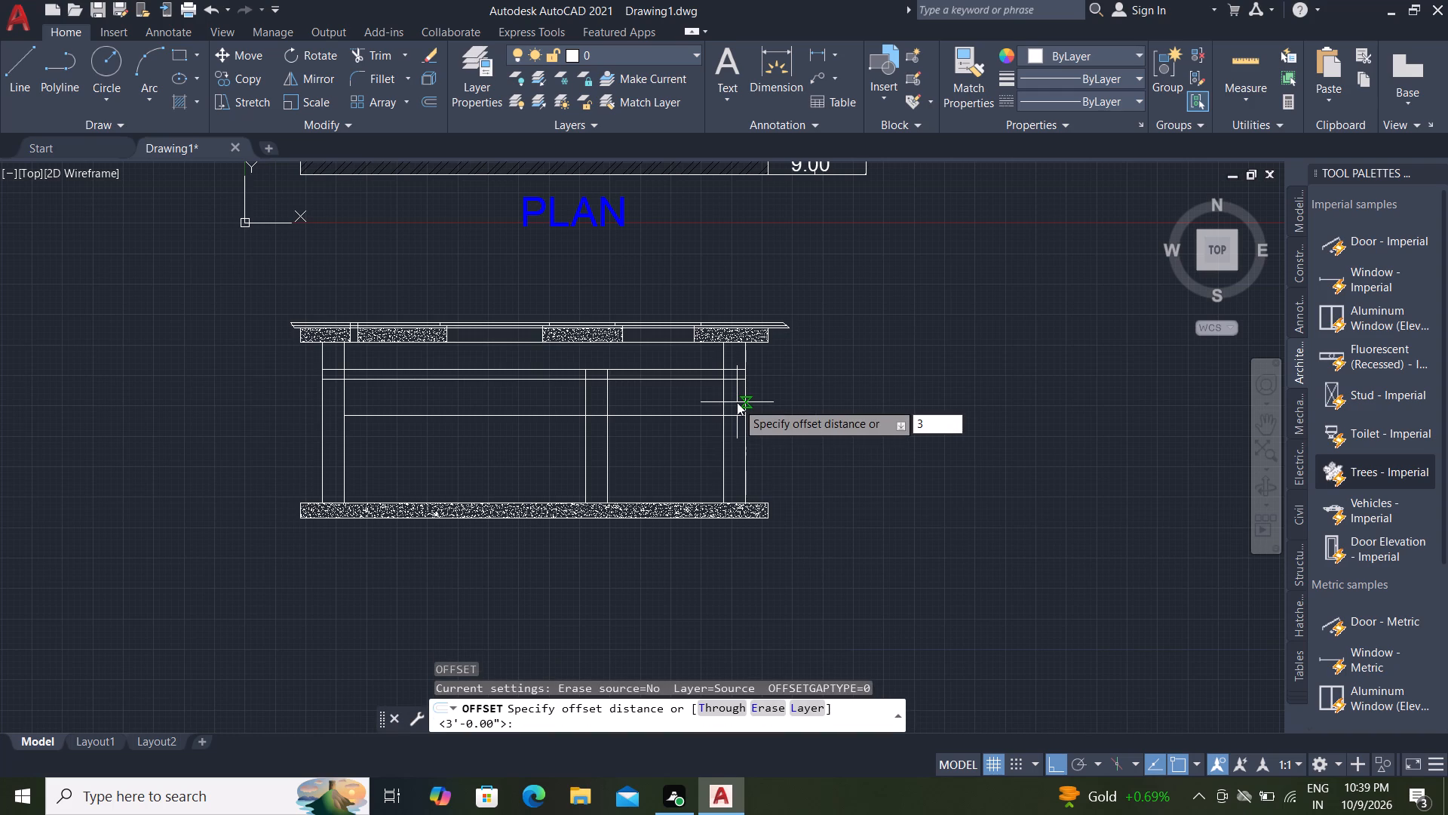
key(apostrophe)
key(9)
key(period)
key(4)
key(BackSpace)
key(5)
key(shift+quotedbl)
key(Return)
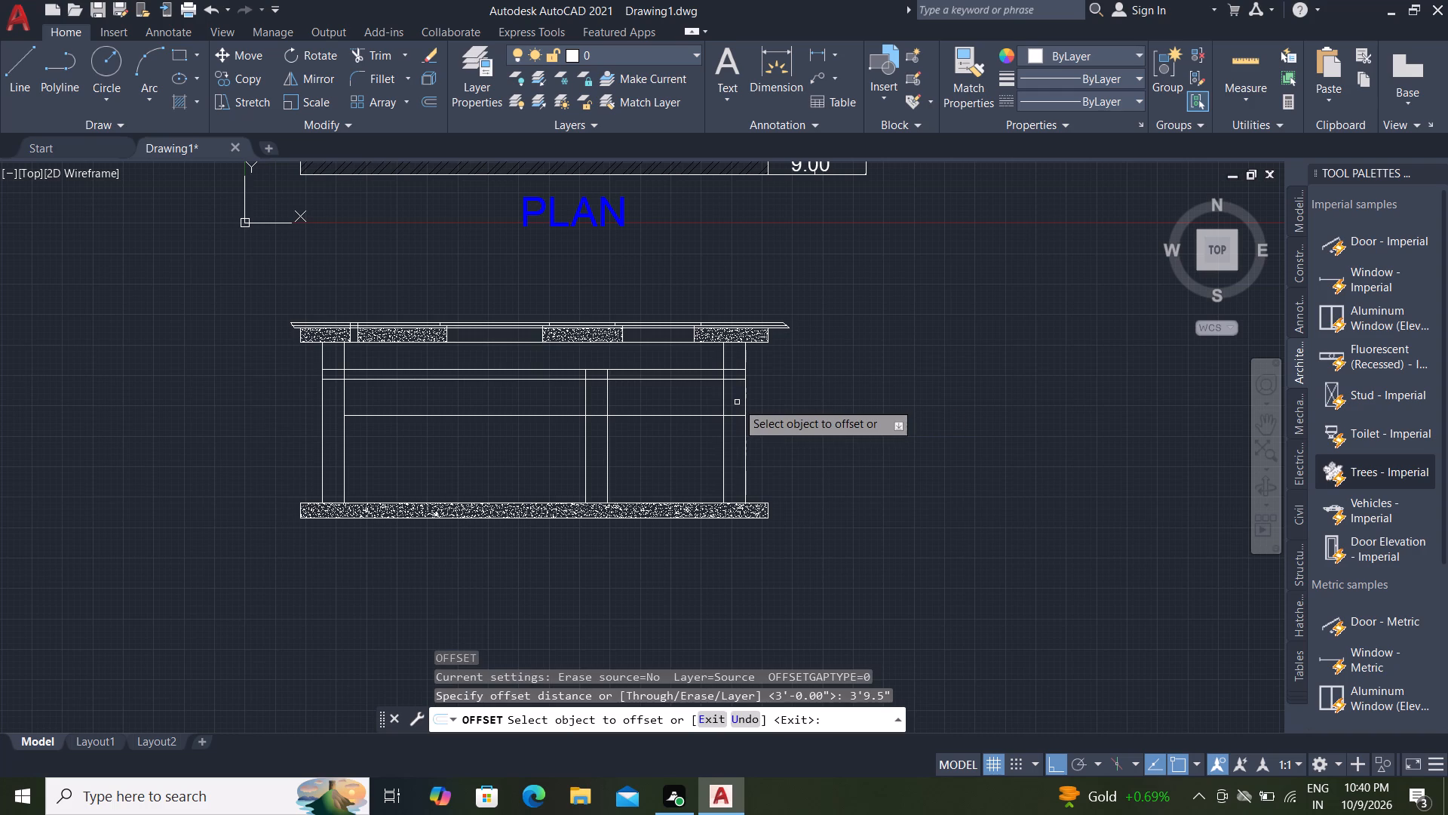
click(758, 501)
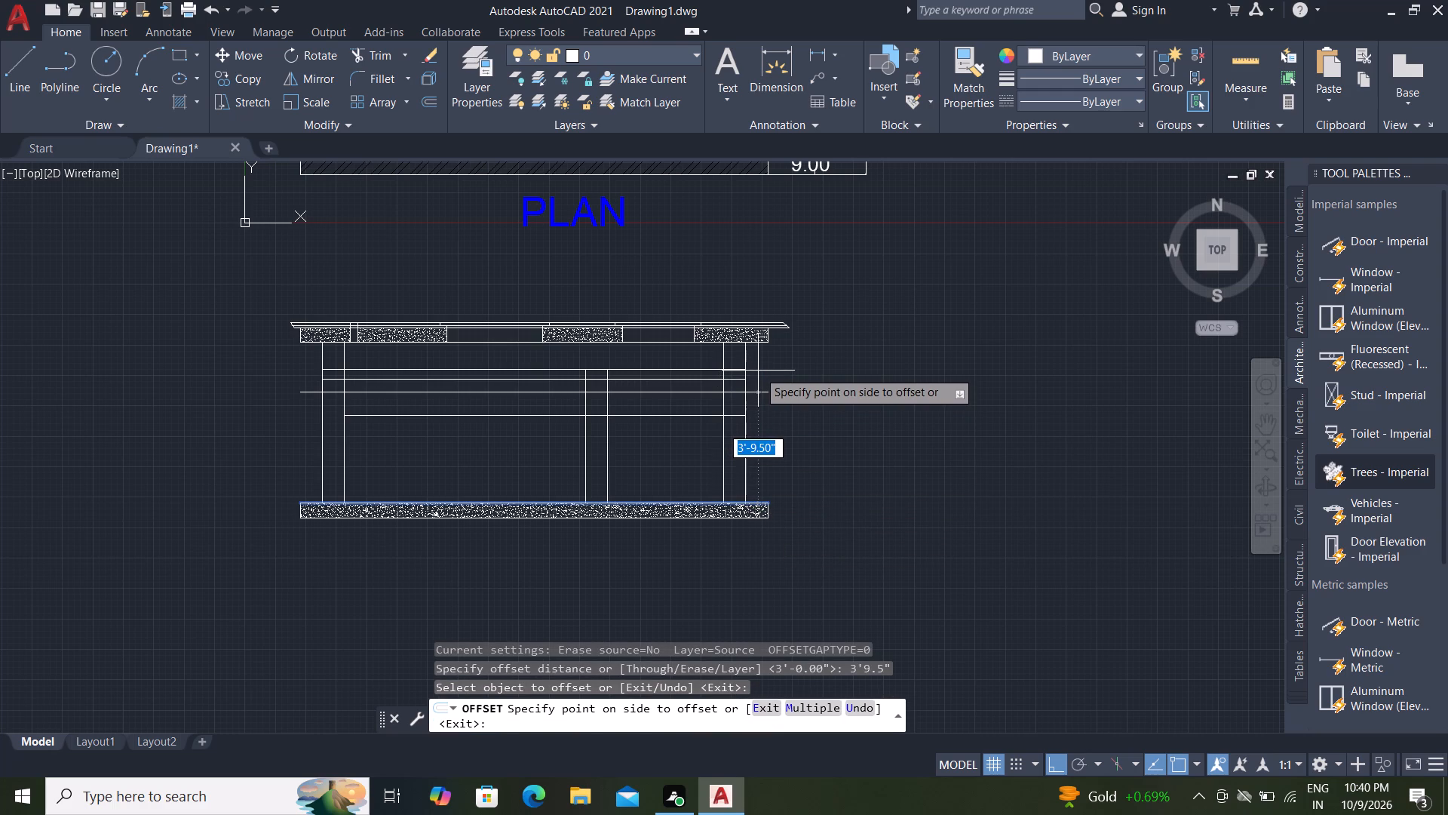
click(759, 360)
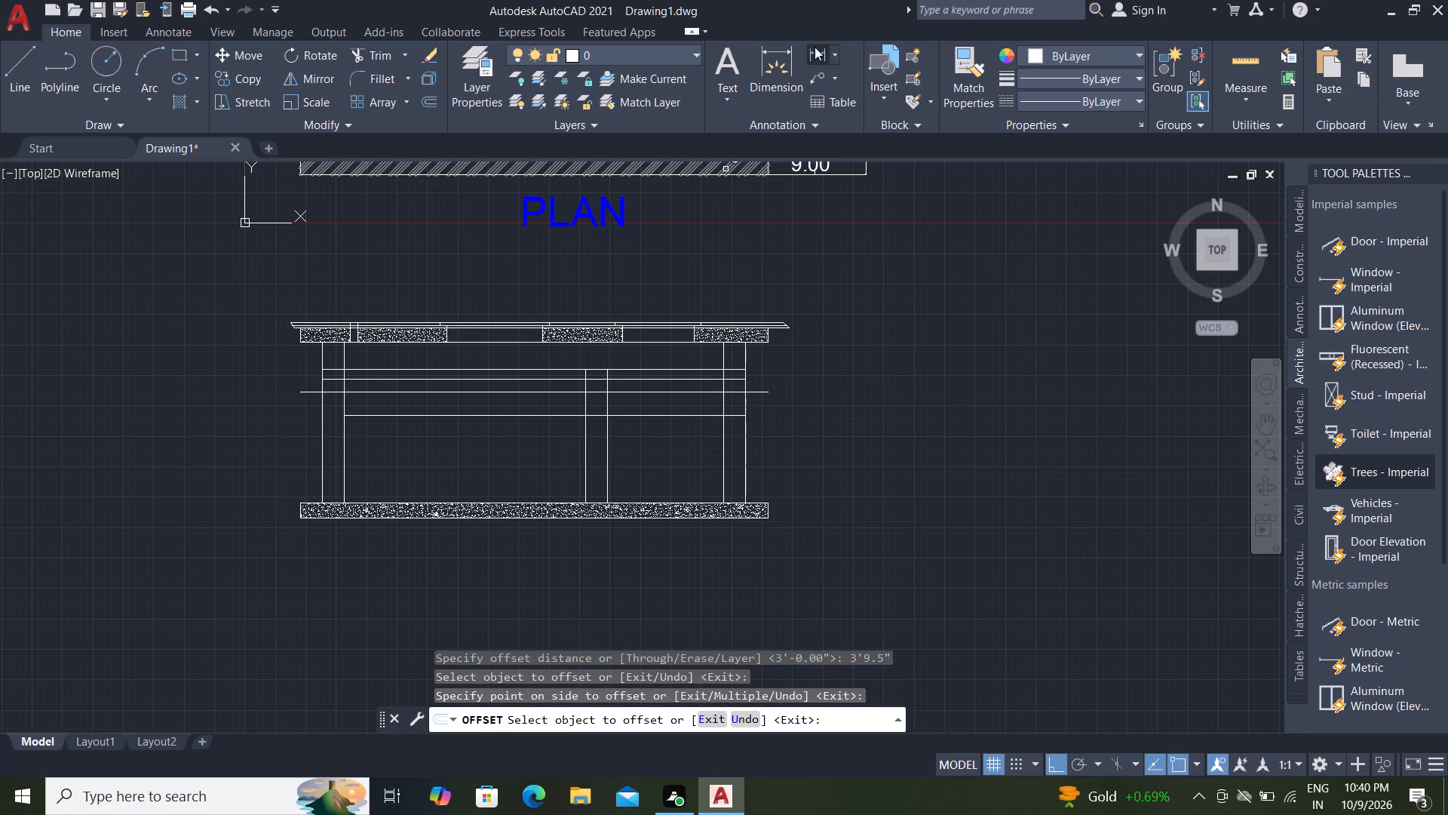
Measure the spacing between the two new horizontal lines in the right compartment with Quick Measure.
click(1250, 59)
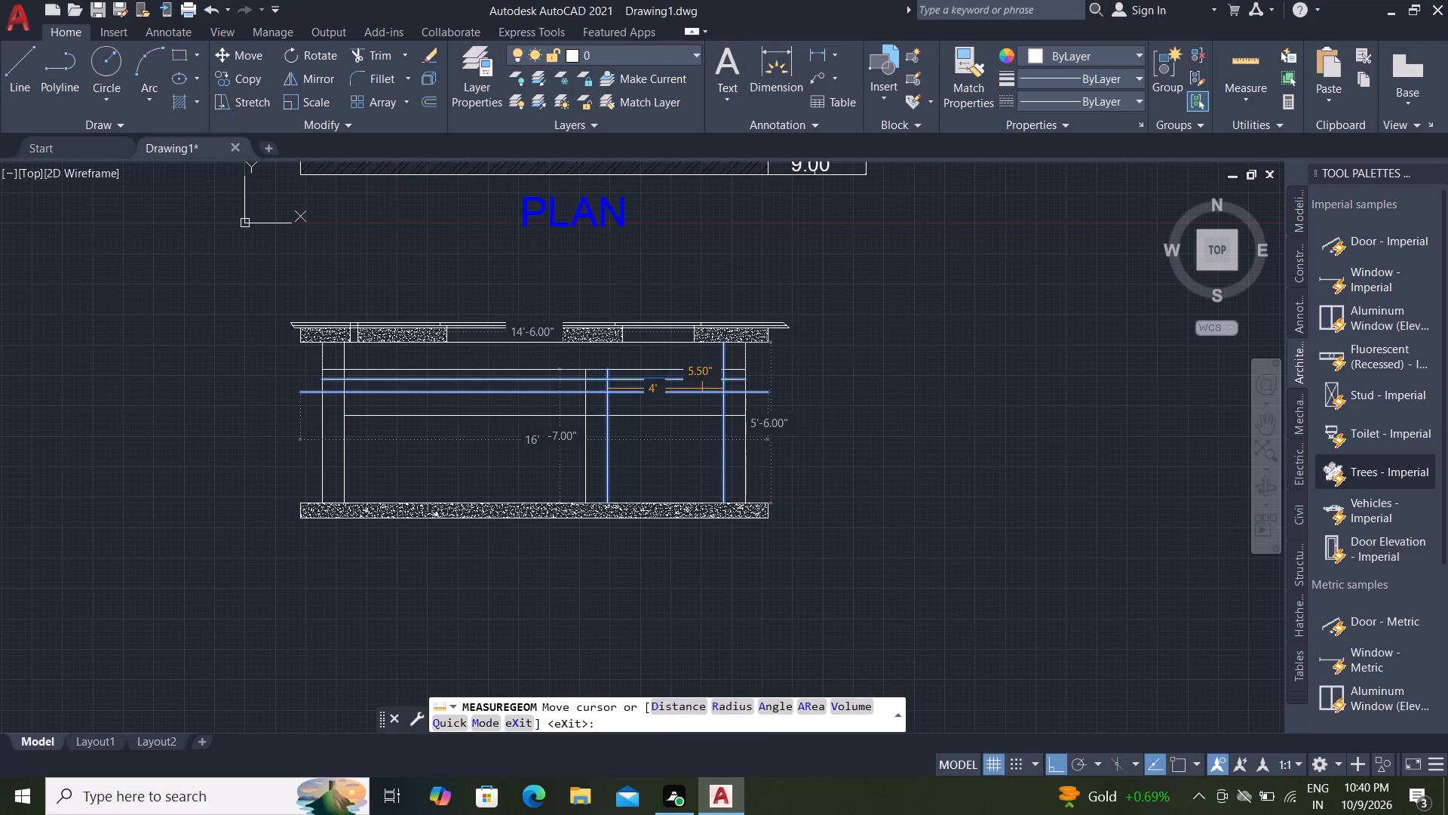
scroll(700, 397, up, 4)
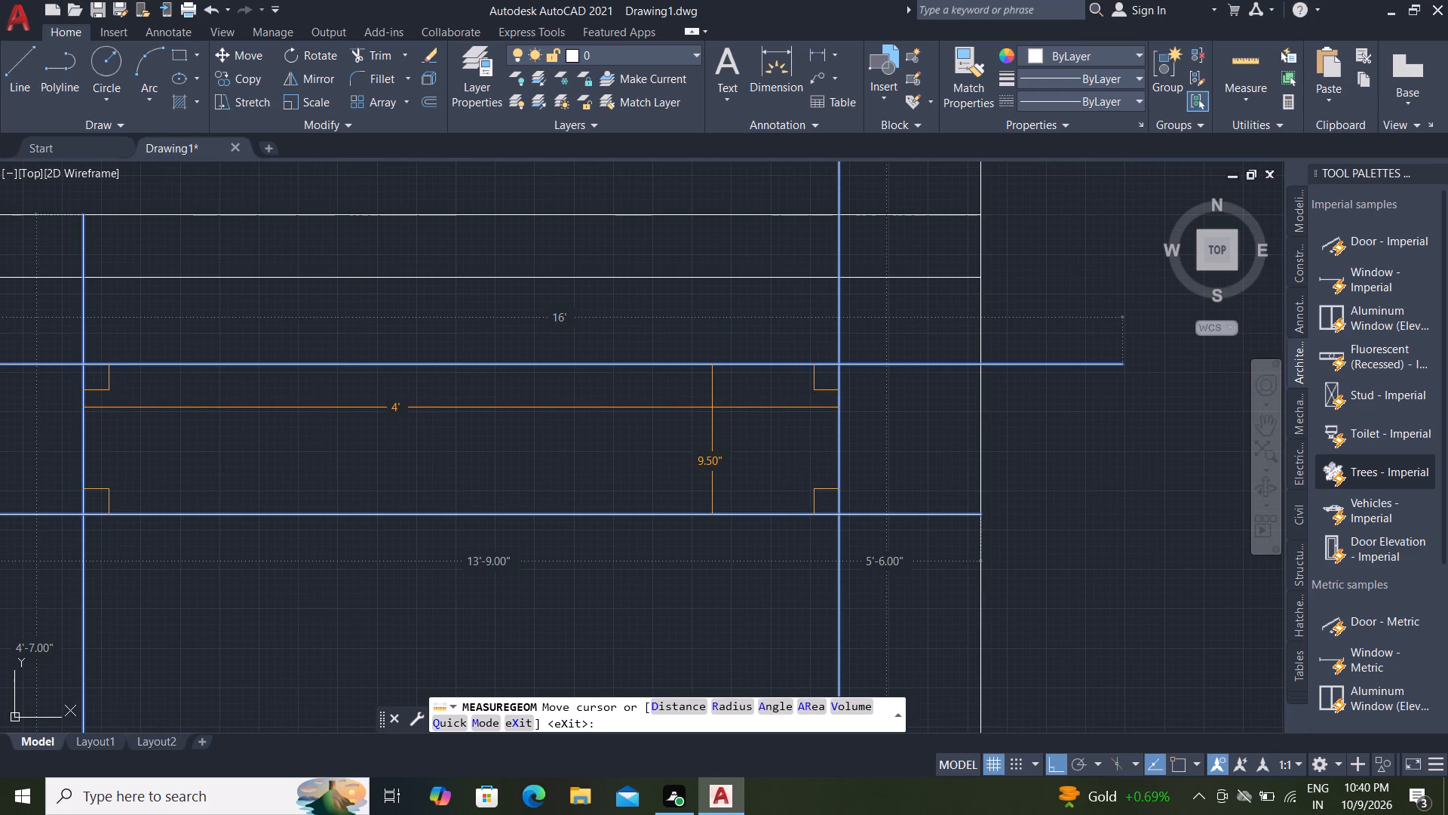
key(Escape)
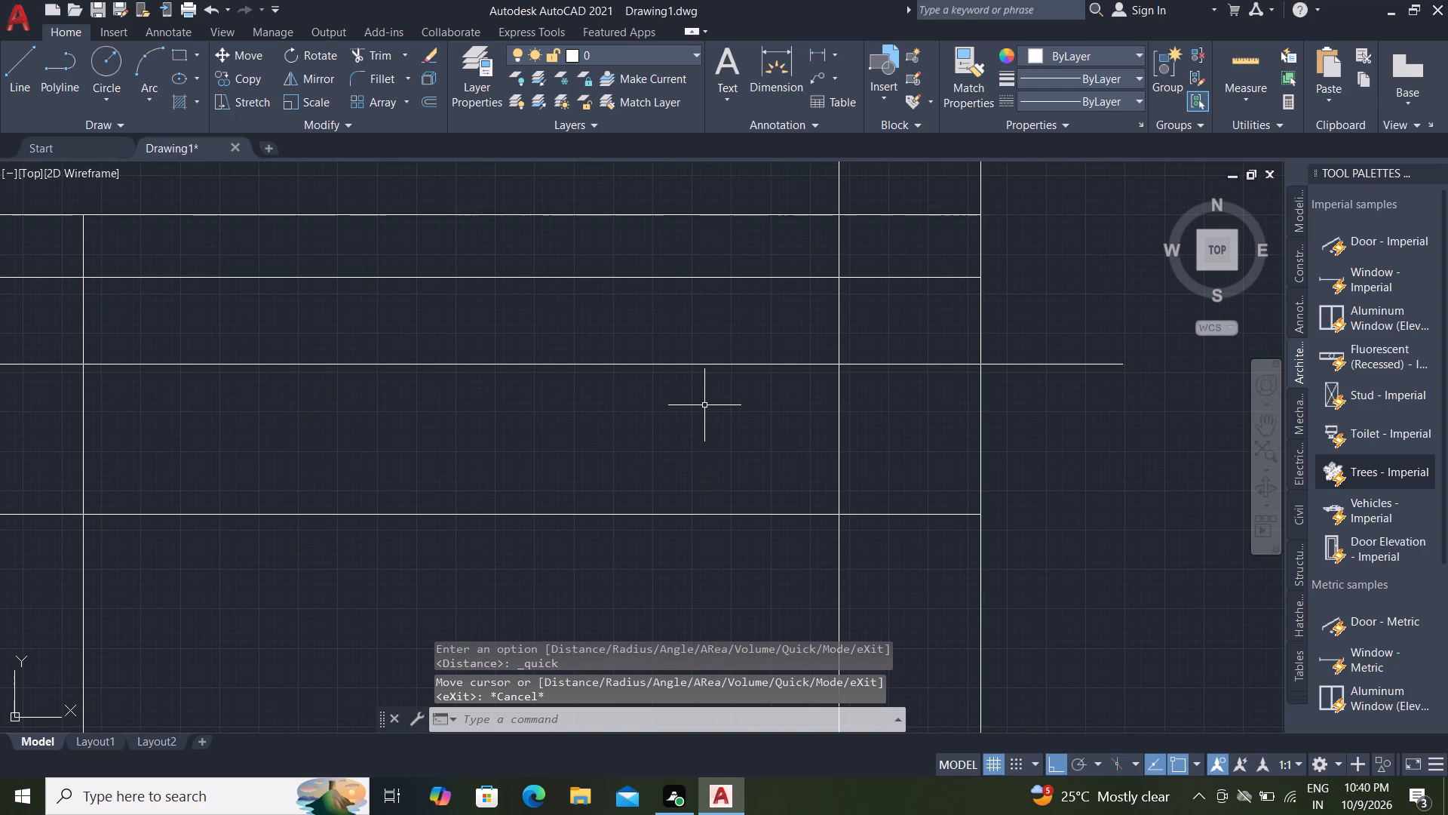
Copy the partition wall's pipe and collar from the plan to the section's right wall, seated on the 3'9.5" level line with Ortho off.
key(Escape)
key(Escape)
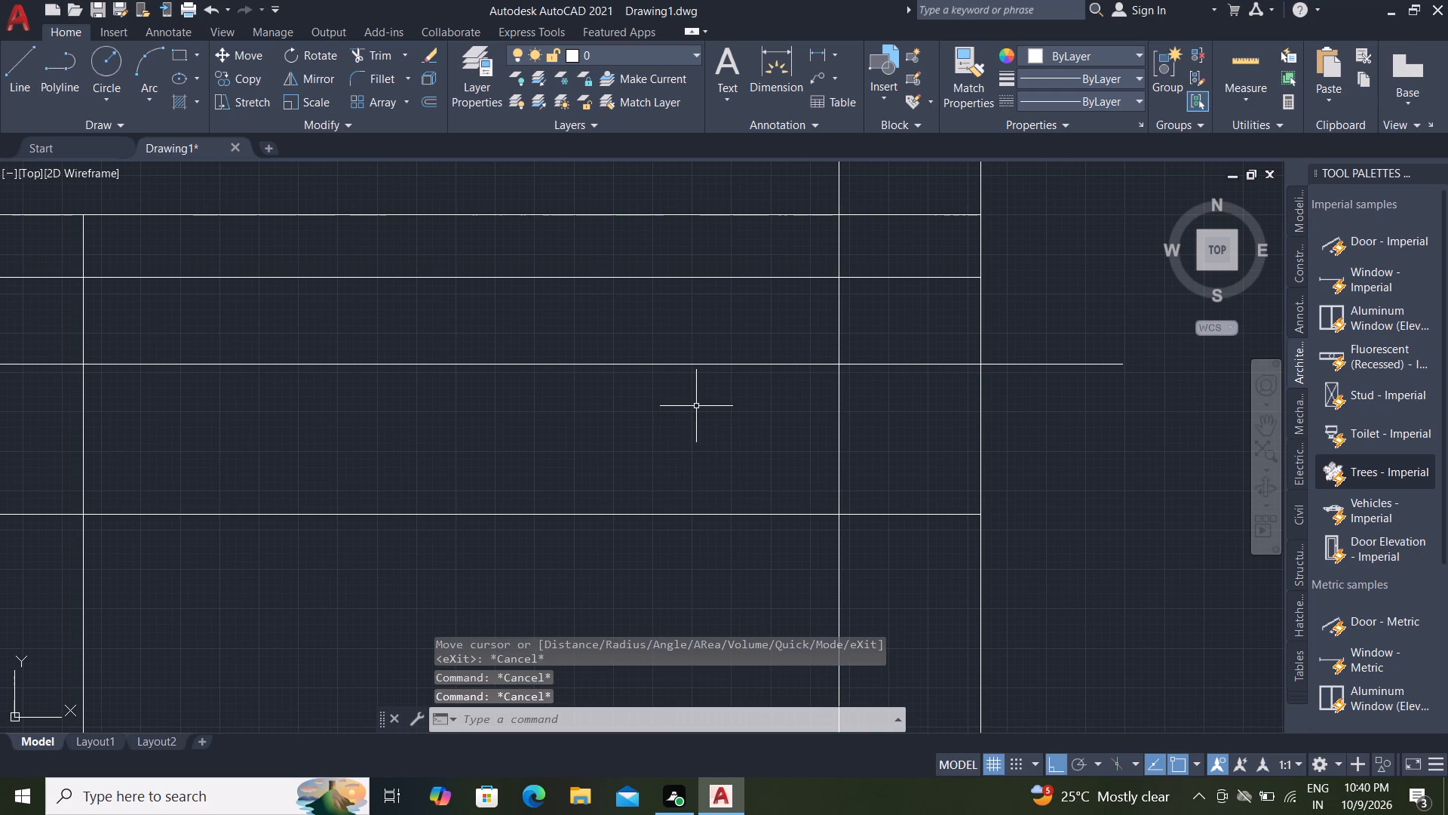
scroll(694, 406, down, 2)
middle_drag(683, 362, 775, 552)
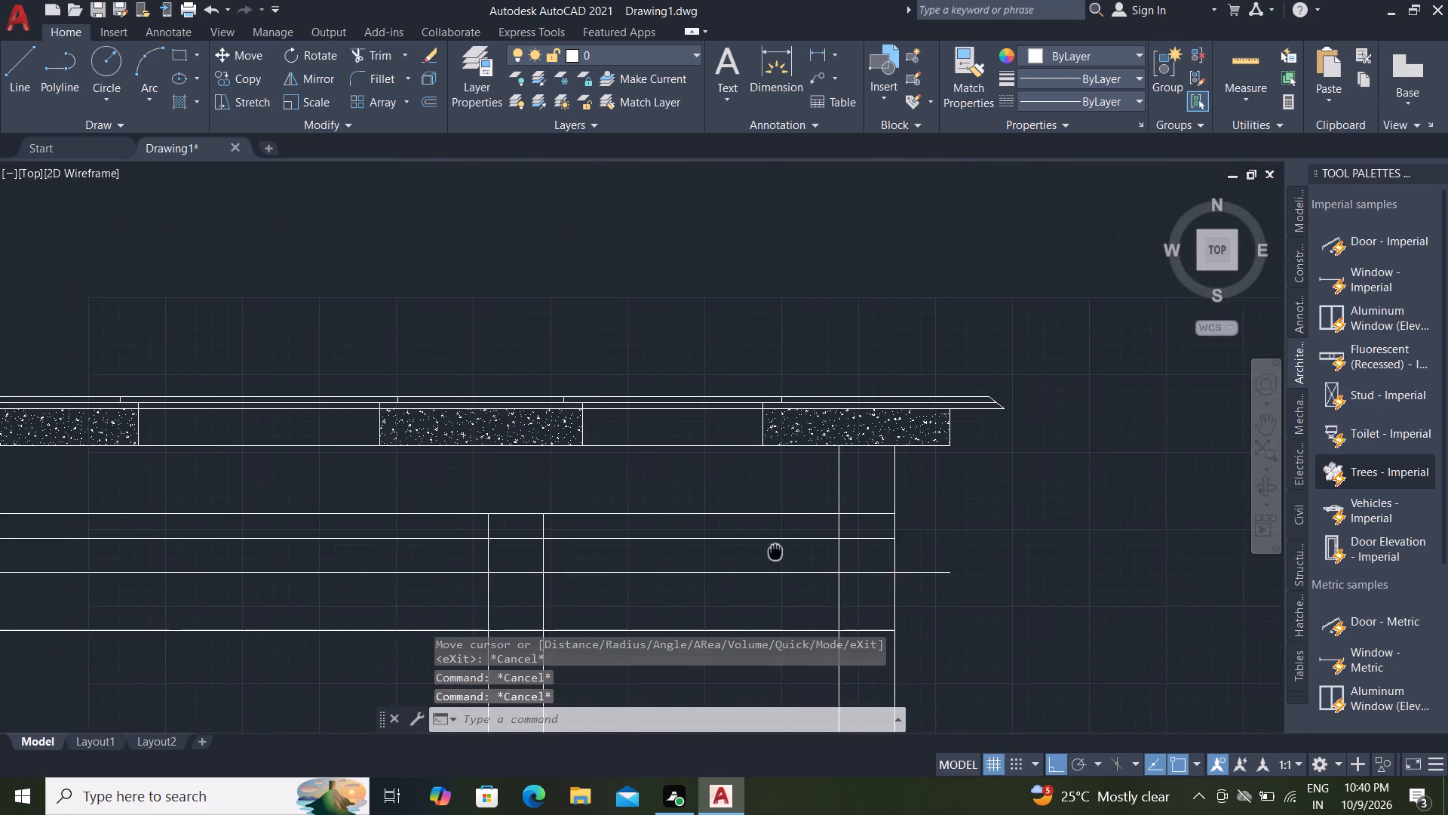
scroll(757, 509, down, 2)
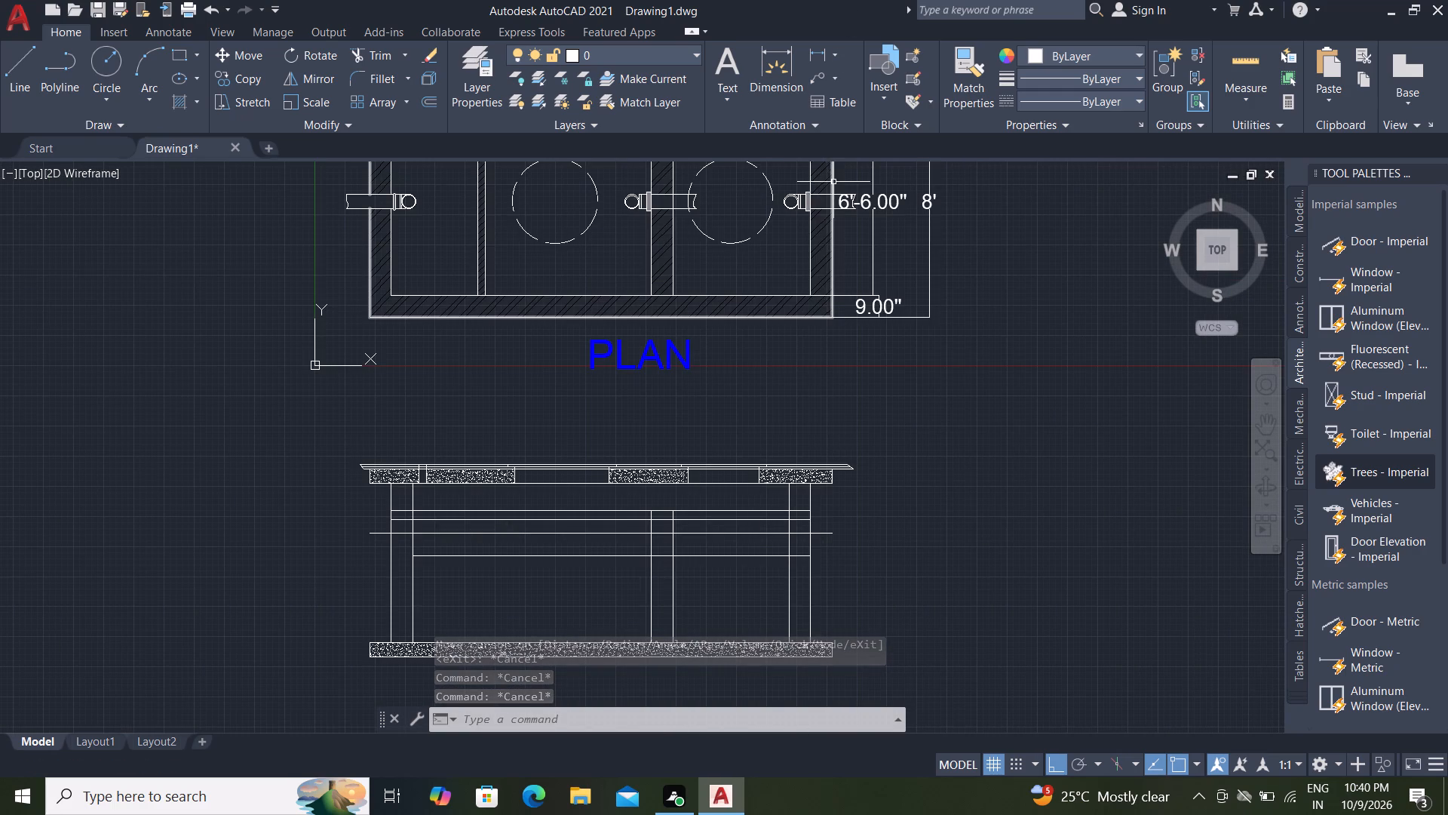
scroll(640, 186, up, 3)
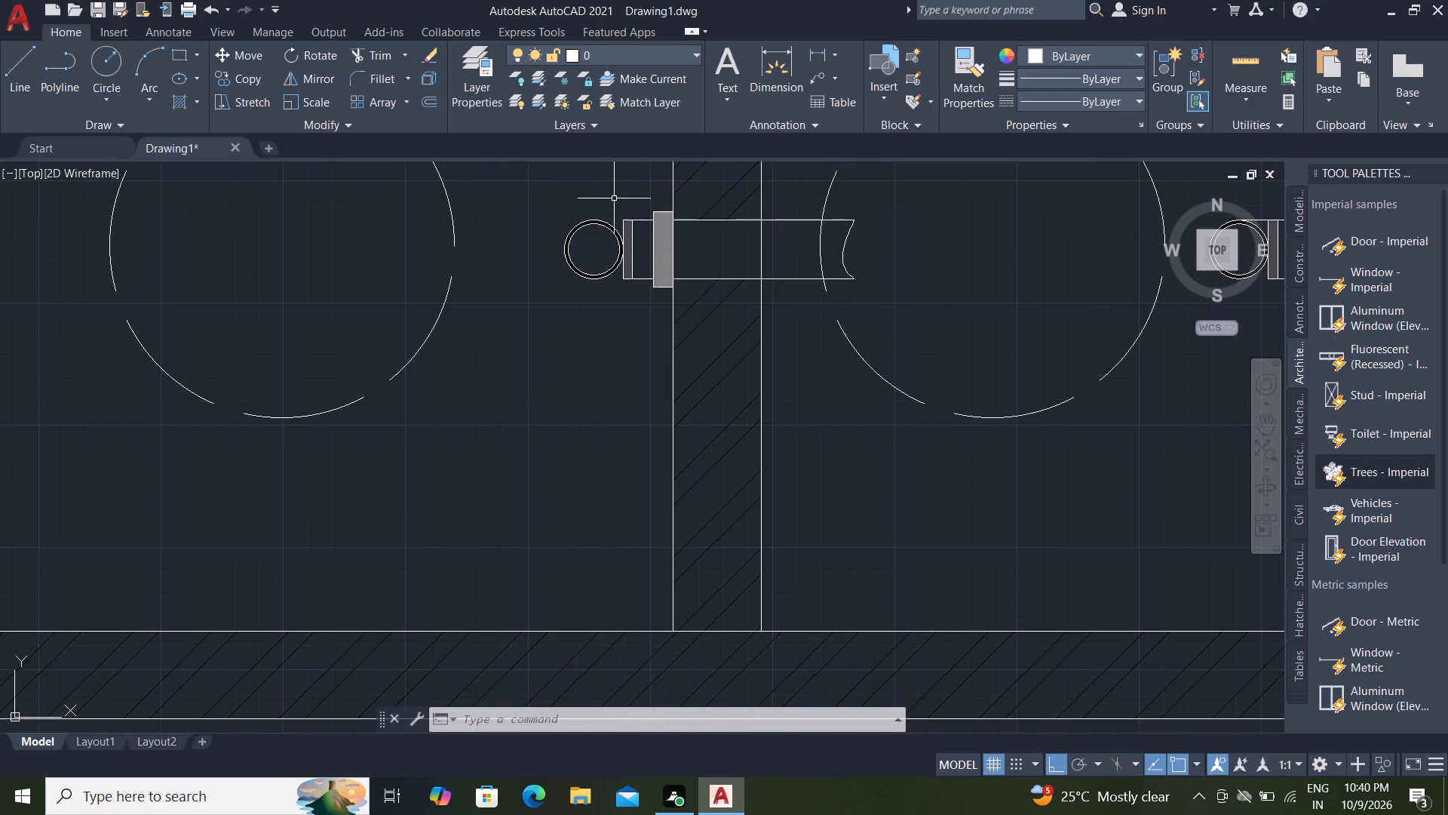
click(614, 197)
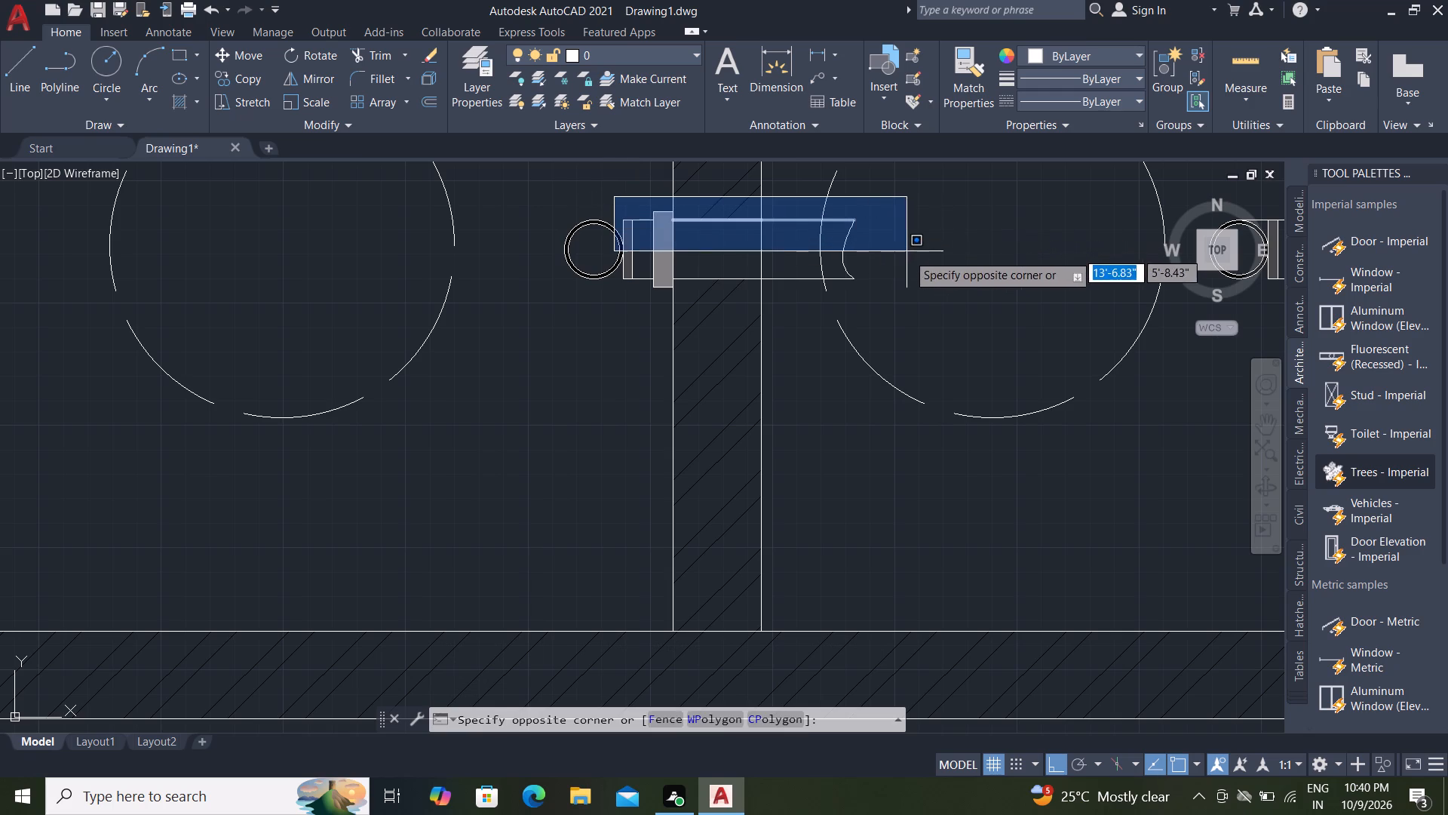
click(877, 303)
text(CO)
key(space)
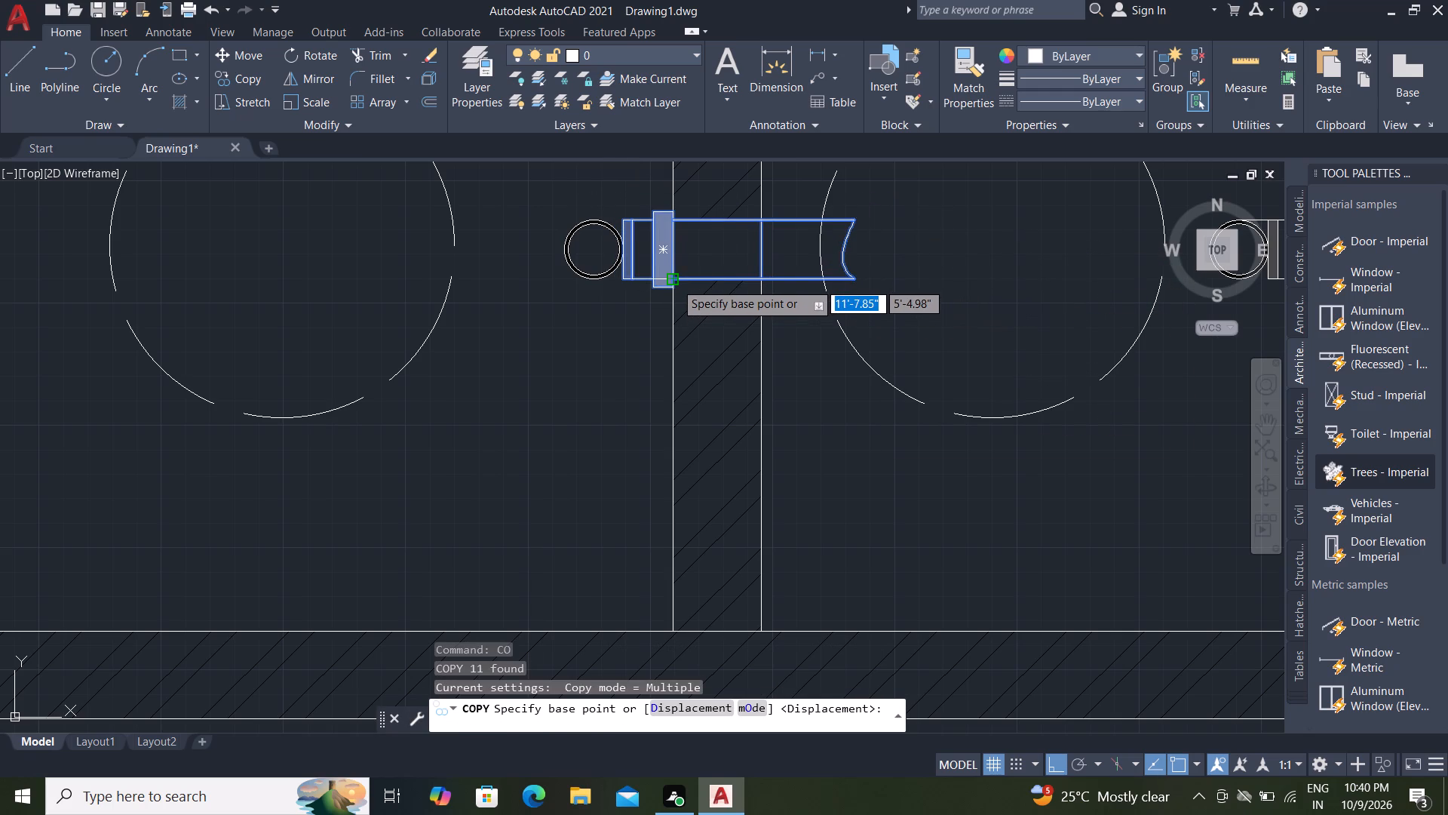
click(675, 281)
scroll(543, 248, down, 5)
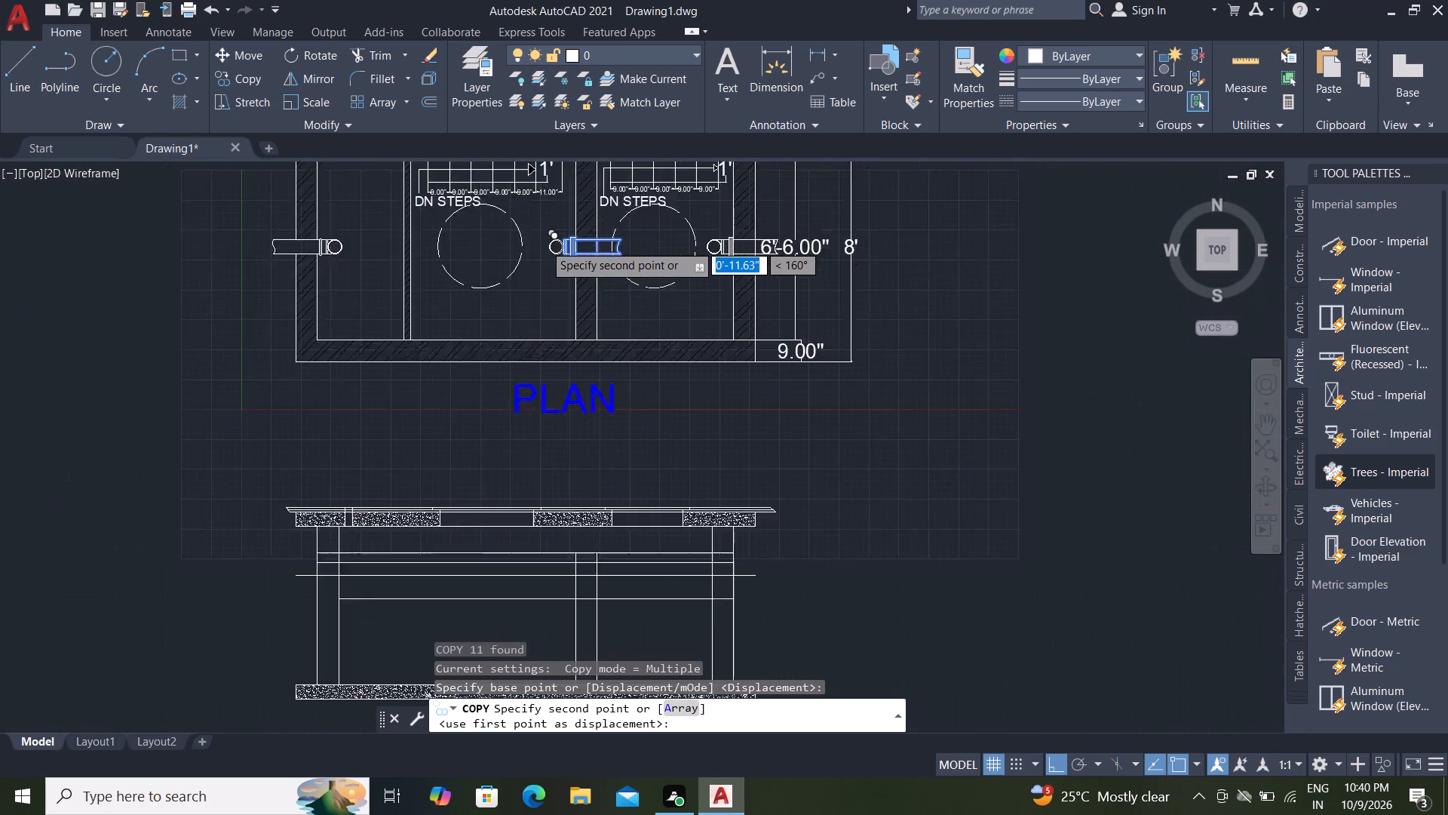
scroll(544, 243, down, 2)
scroll(600, 337, up, 3)
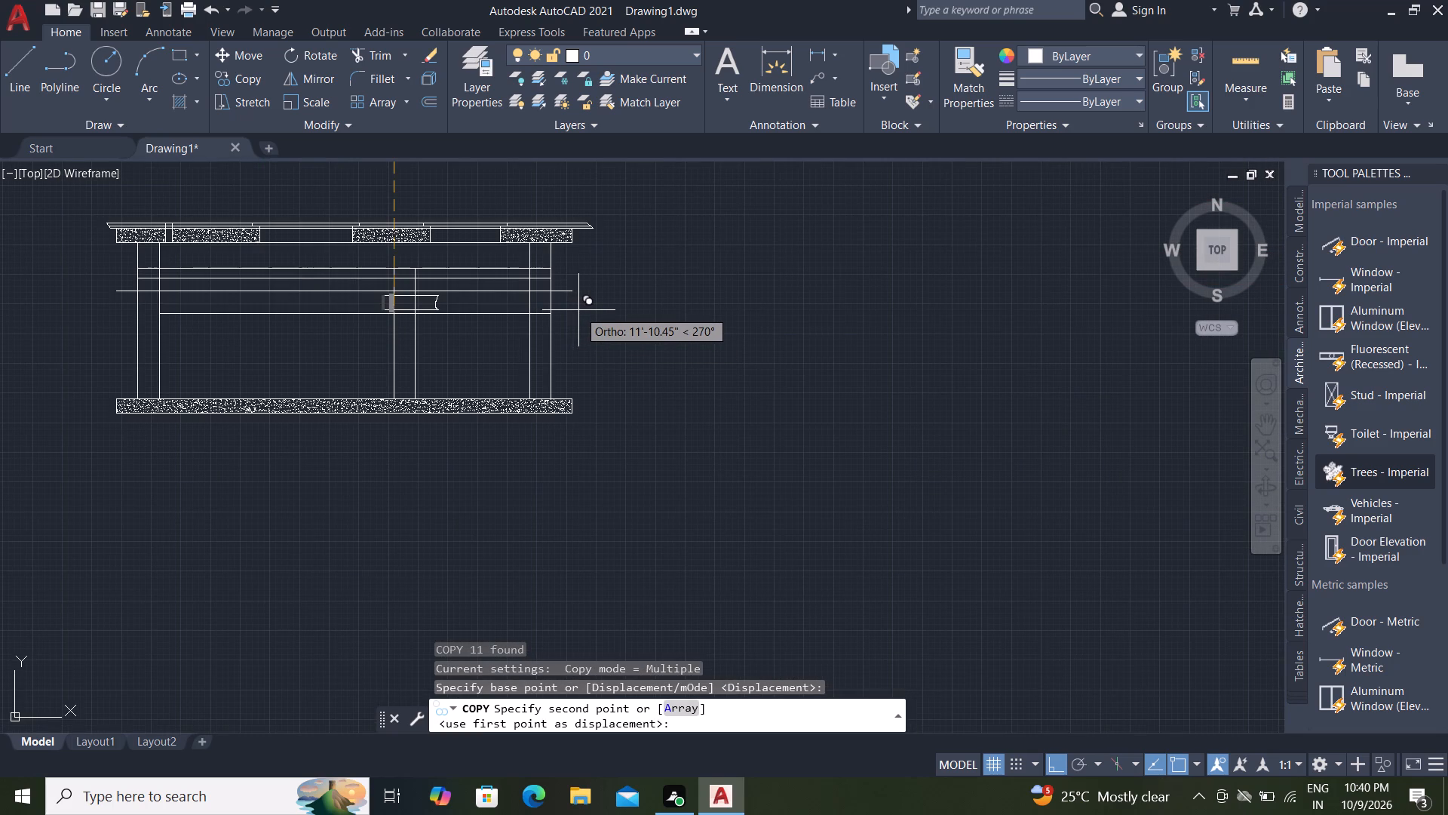
key(F8)
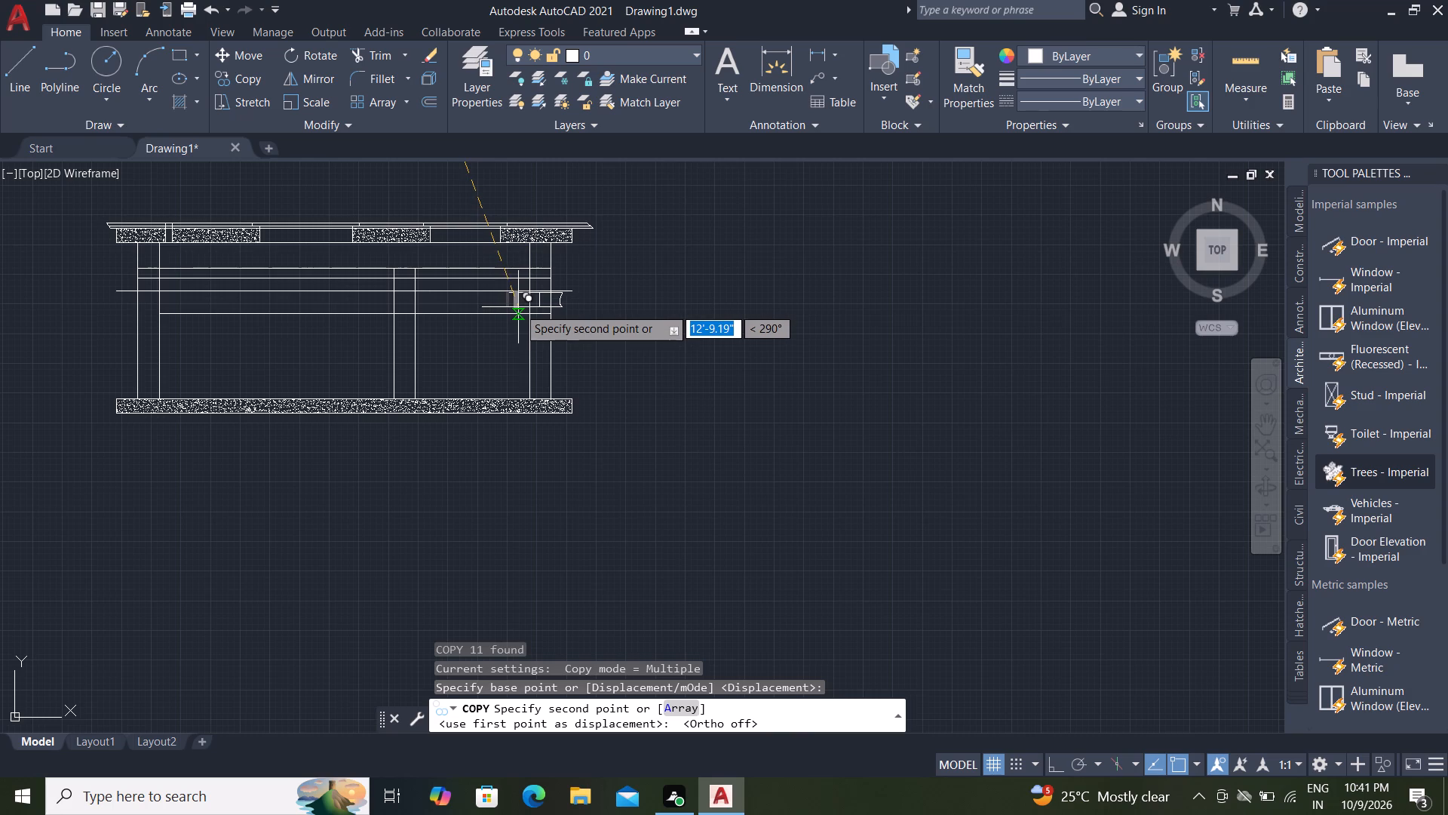
scroll(518, 307, up, 2)
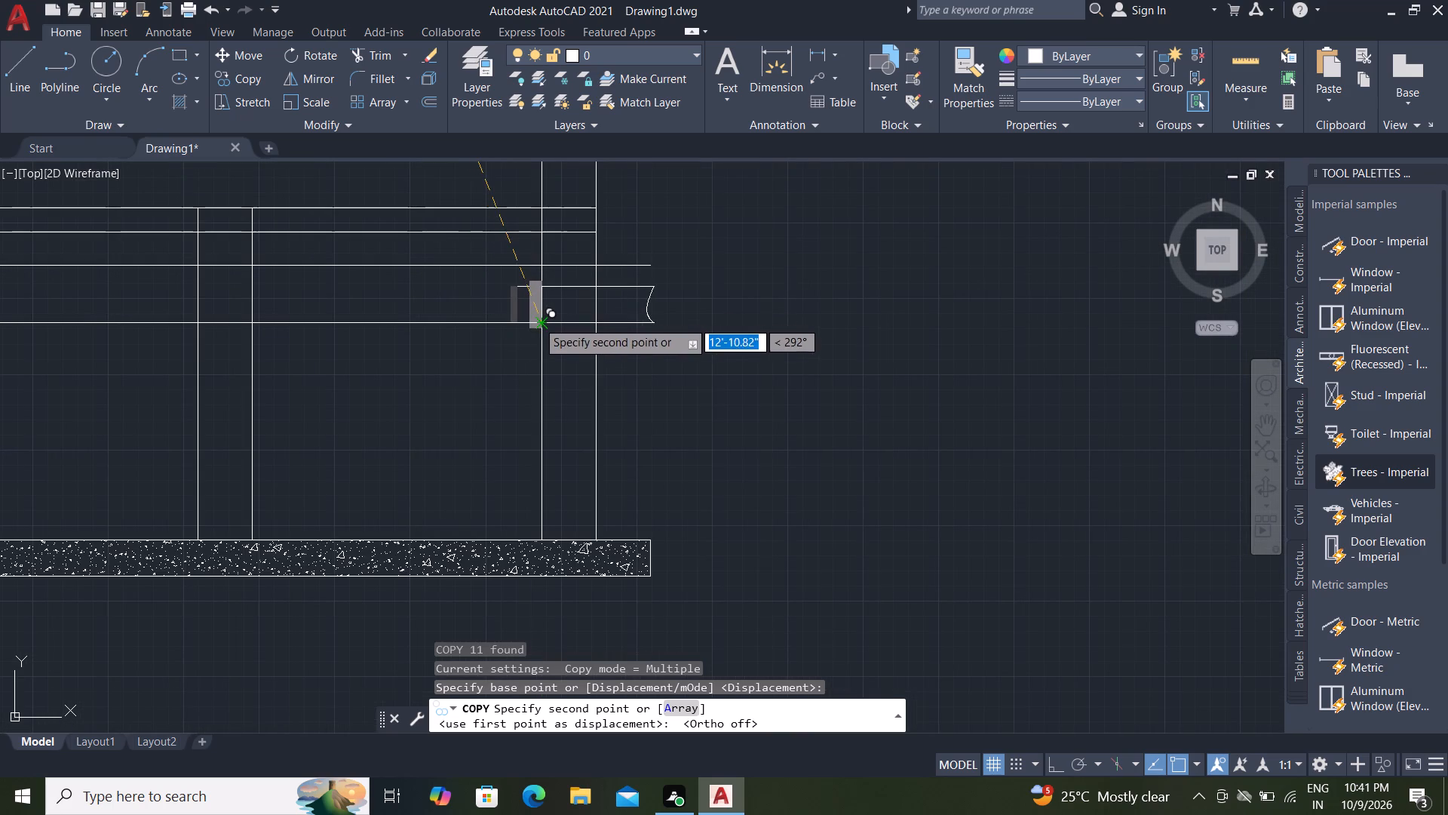
click(538, 266)
scroll(536, 207, up, 3)
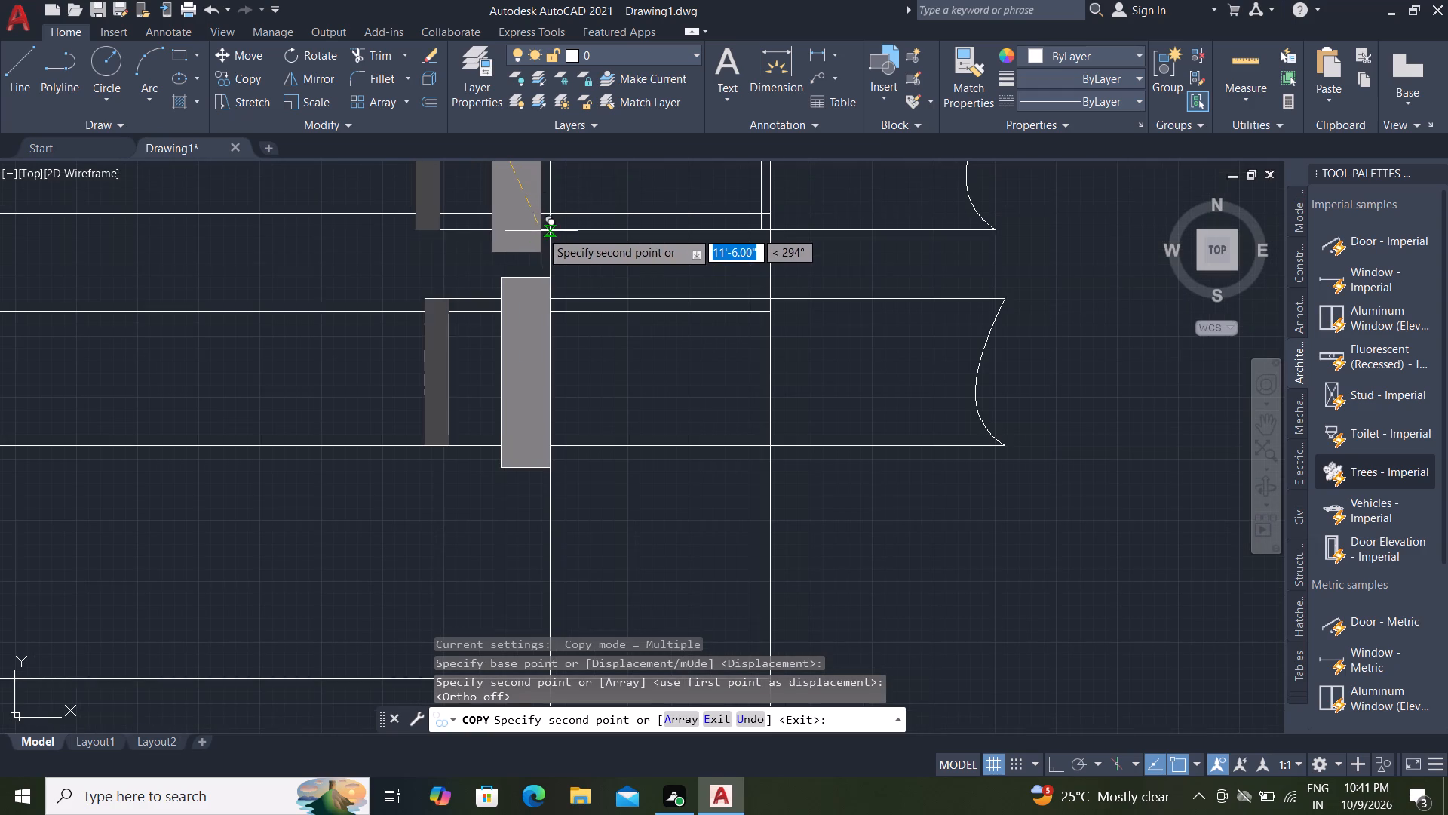
key(Escape)
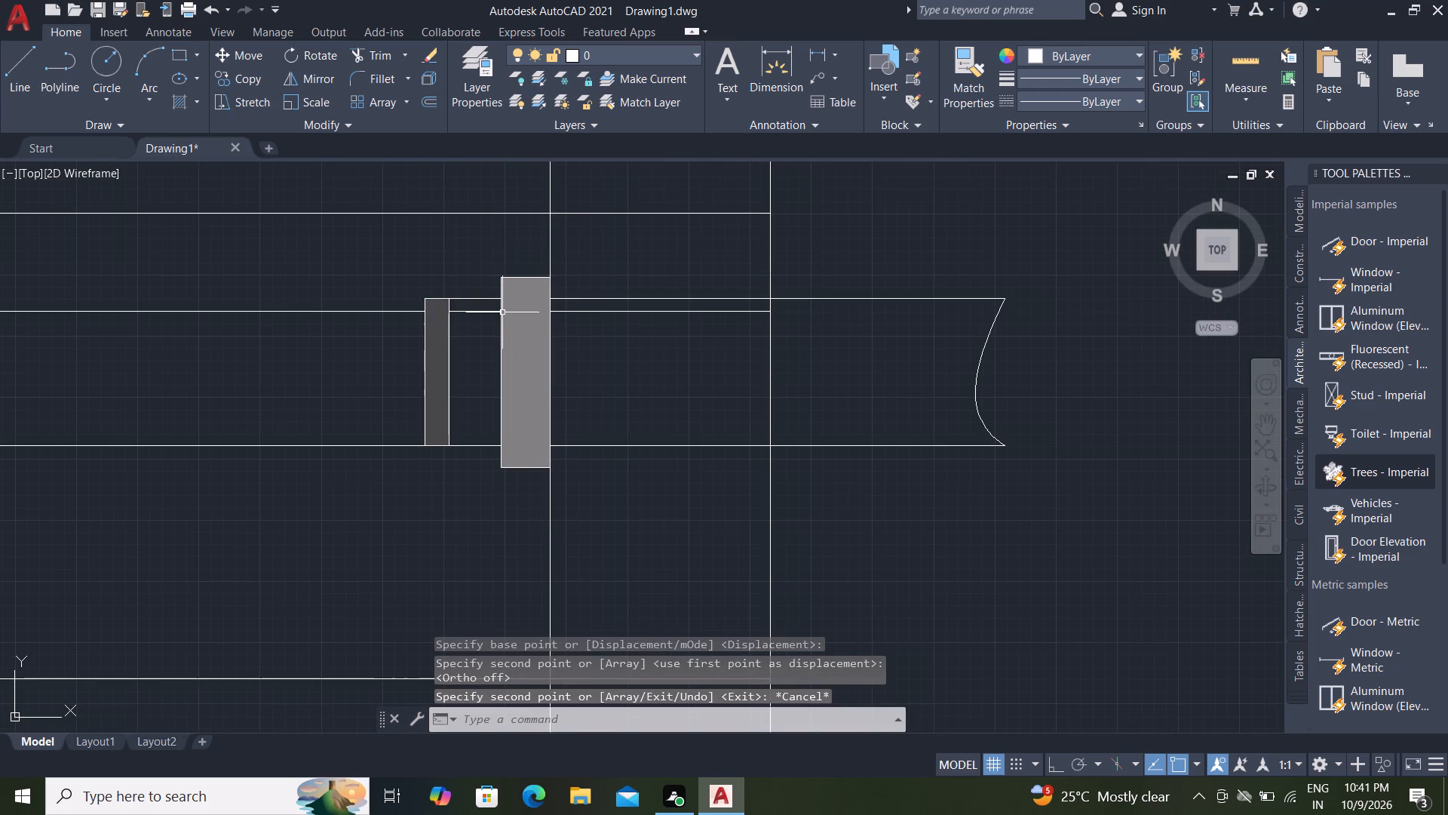
Erase the horizontal line crossing the upper part of the copied pipe.
scroll(425, 303, down, 2)
click(394, 305)
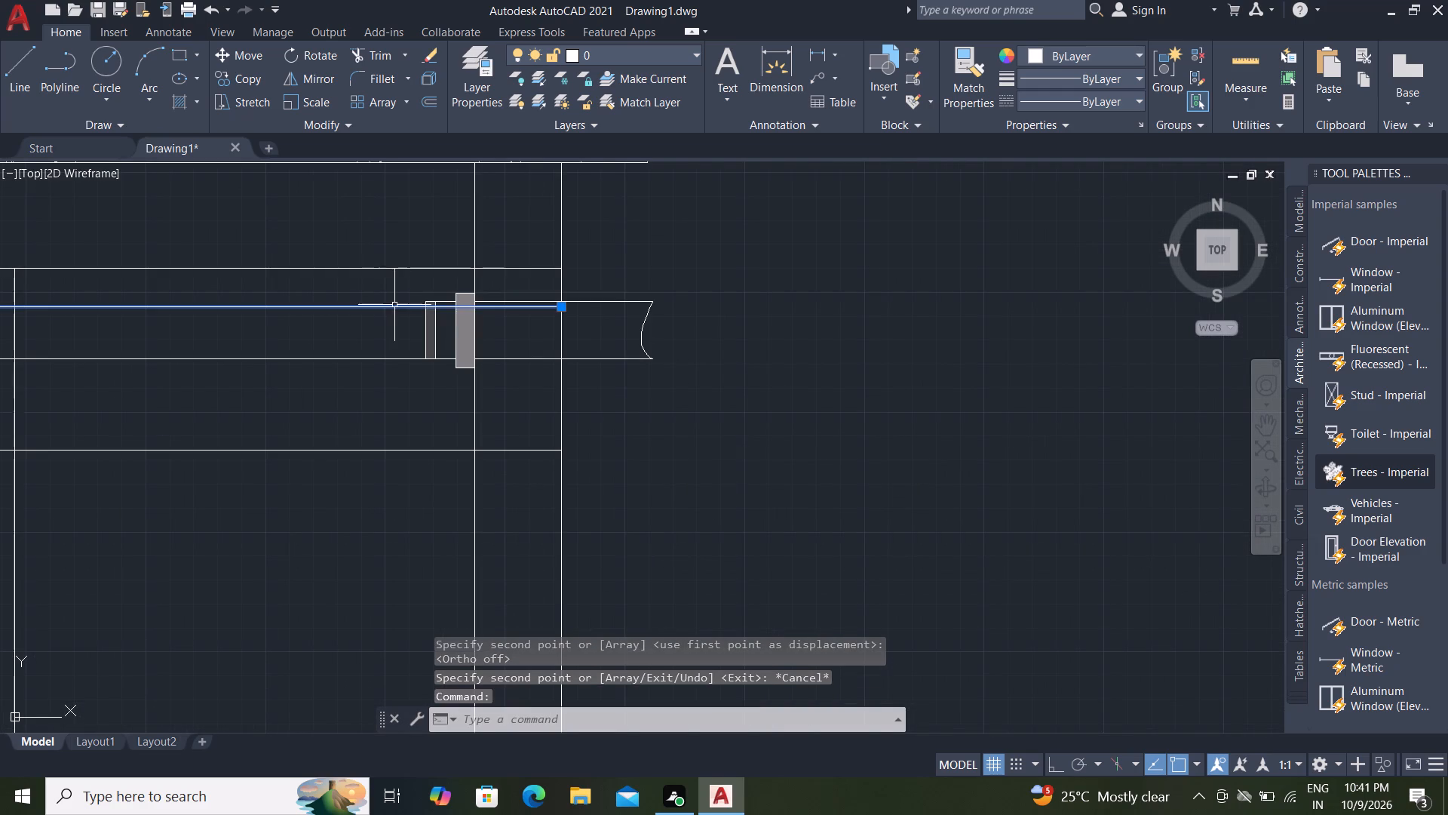
key(Delete)
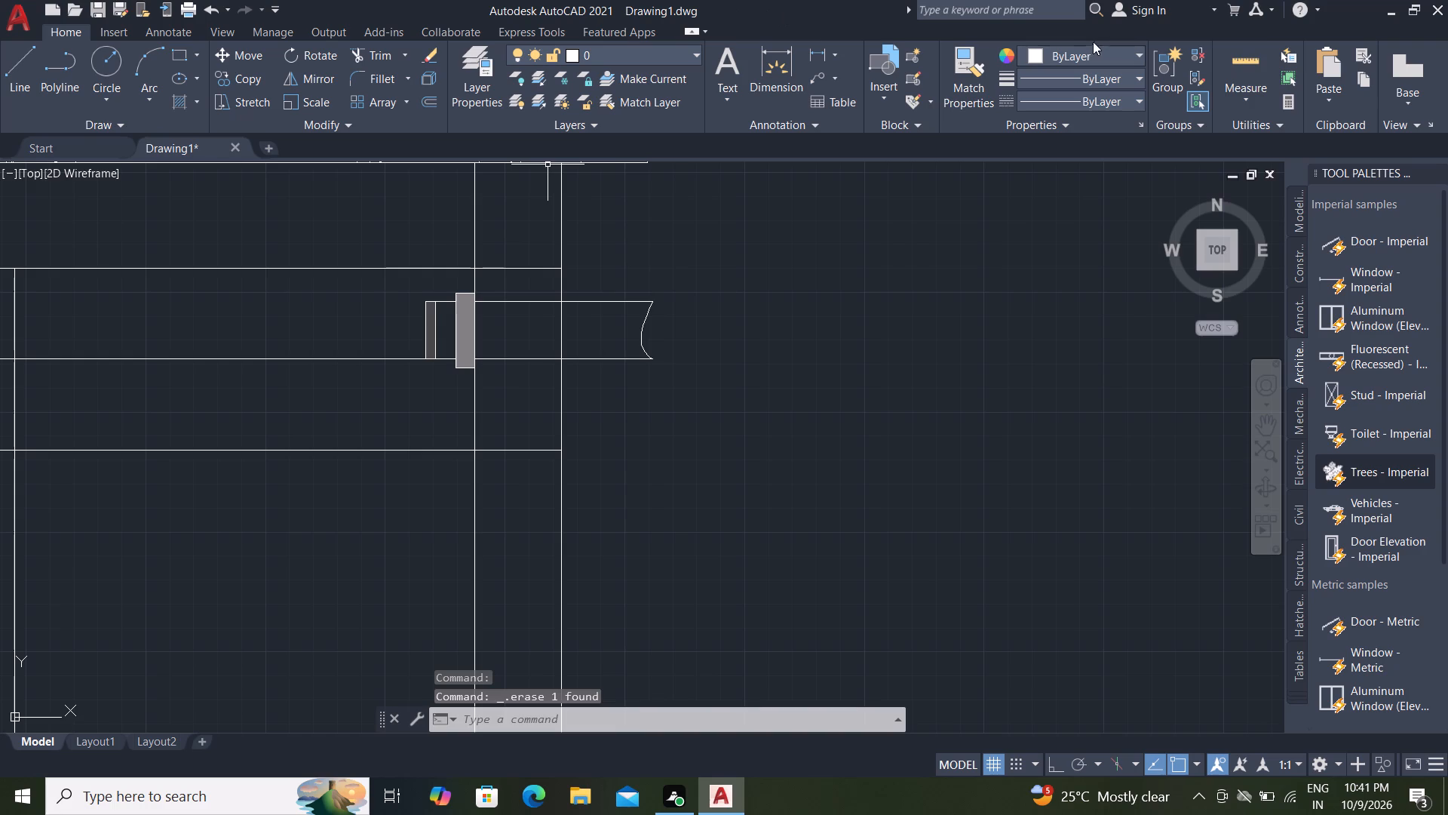
Measure the wall, level lines and collar pieces around the copied pipe with Quick Measure.
click(1248, 60)
scroll(1099, 160, down, 3)
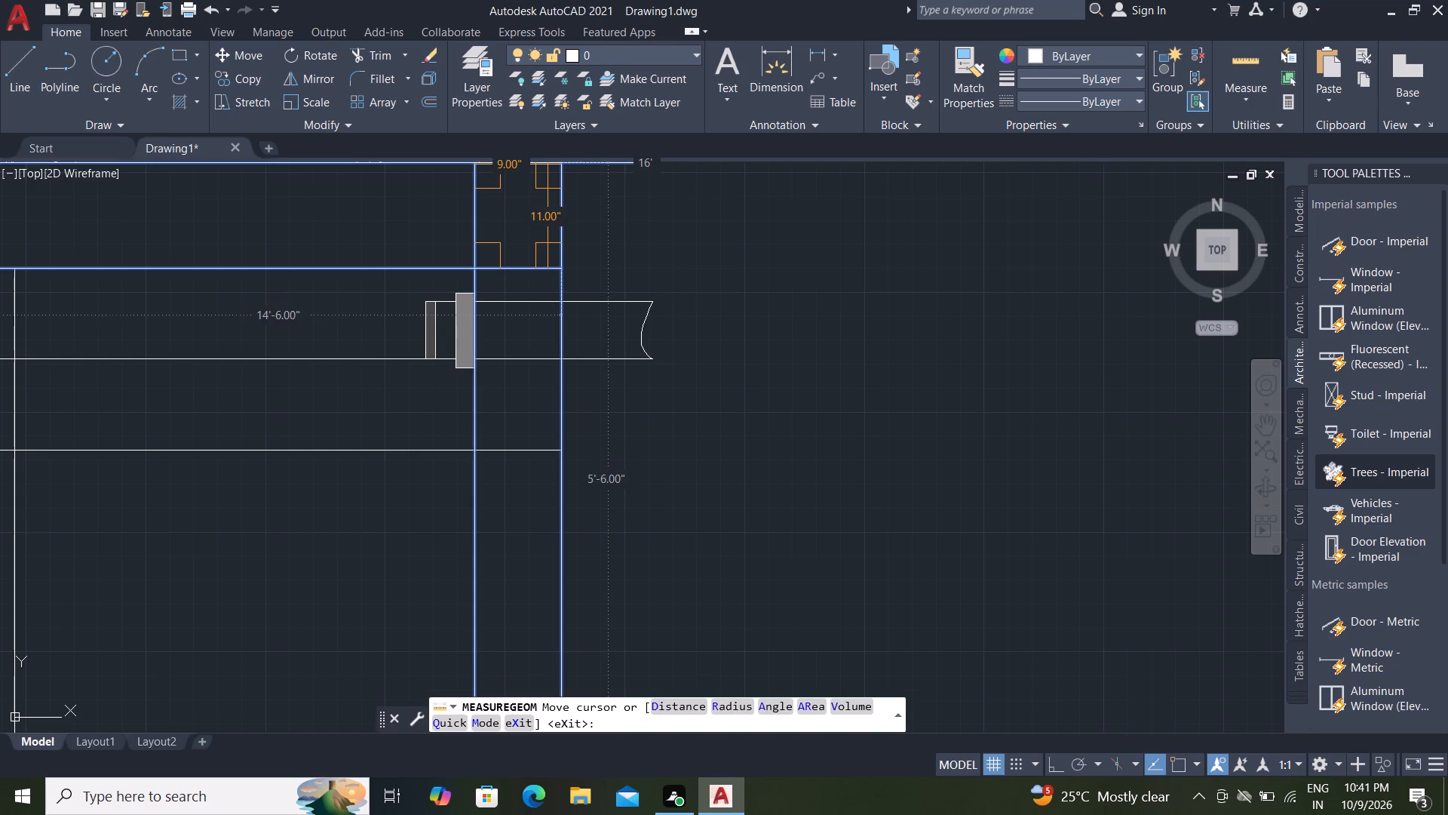
scroll(621, 414, down, 1)
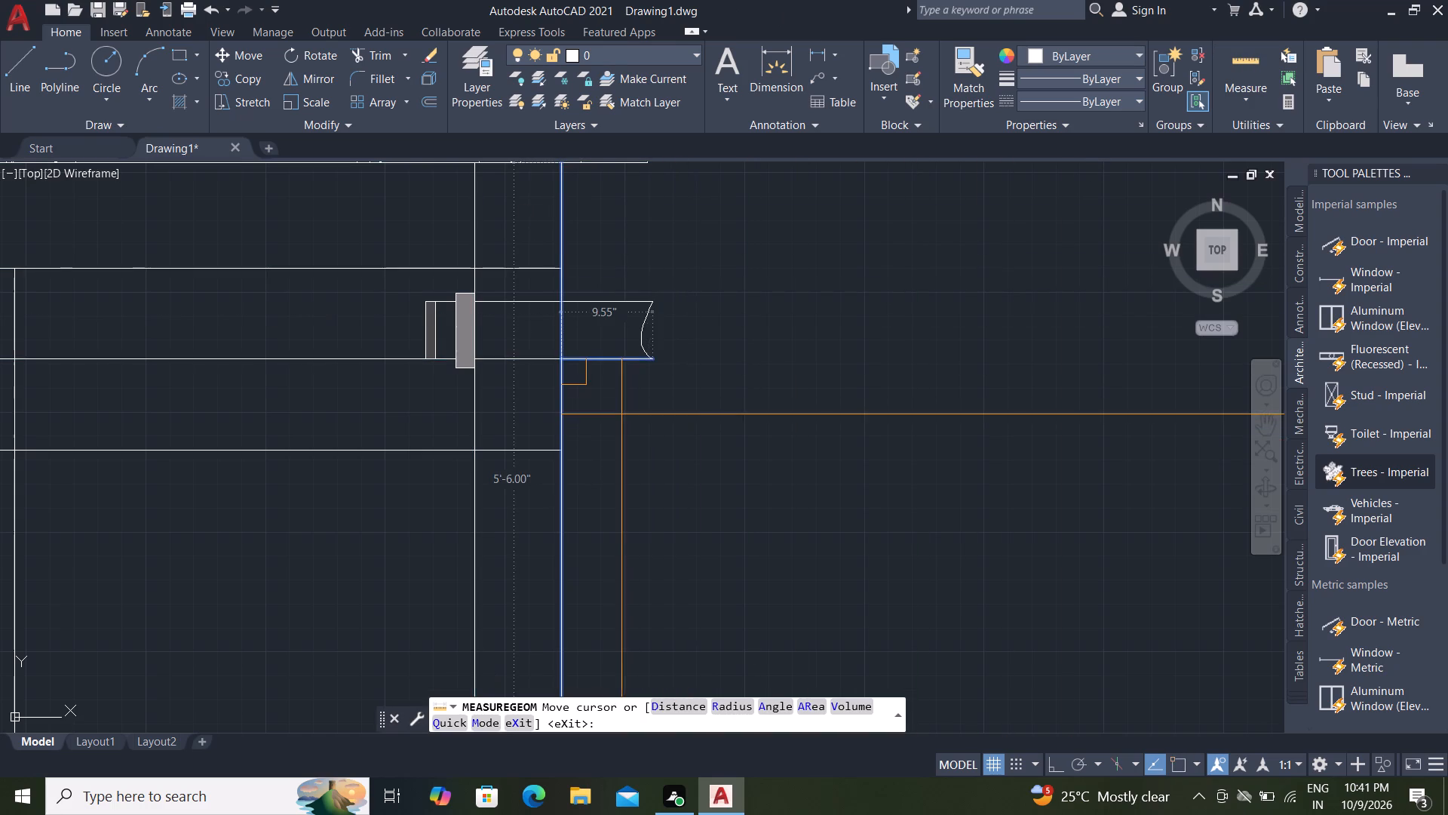
scroll(621, 415, down, 1)
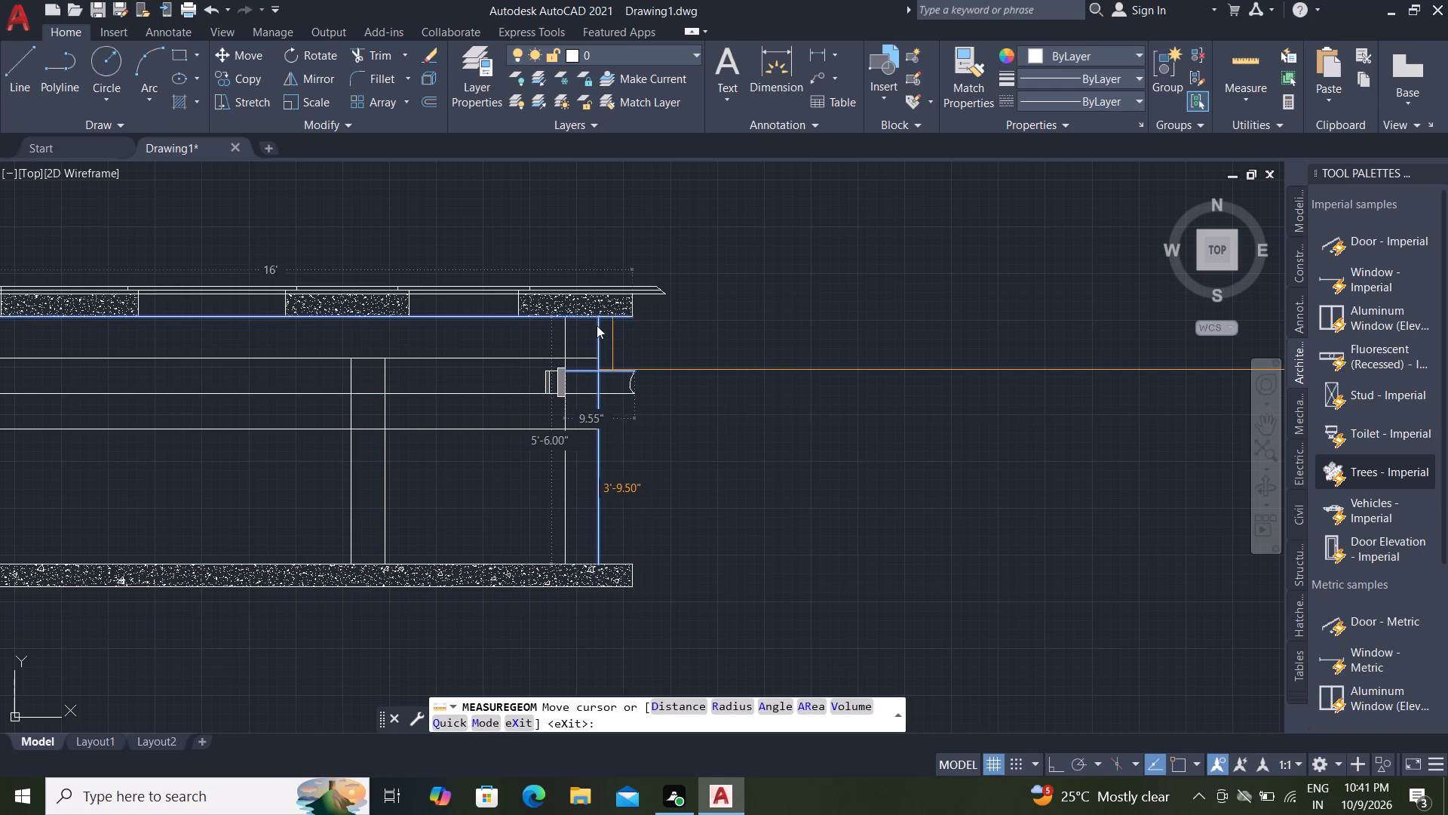
scroll(566, 380, up, 3)
middle_drag(568, 377, 765, 340)
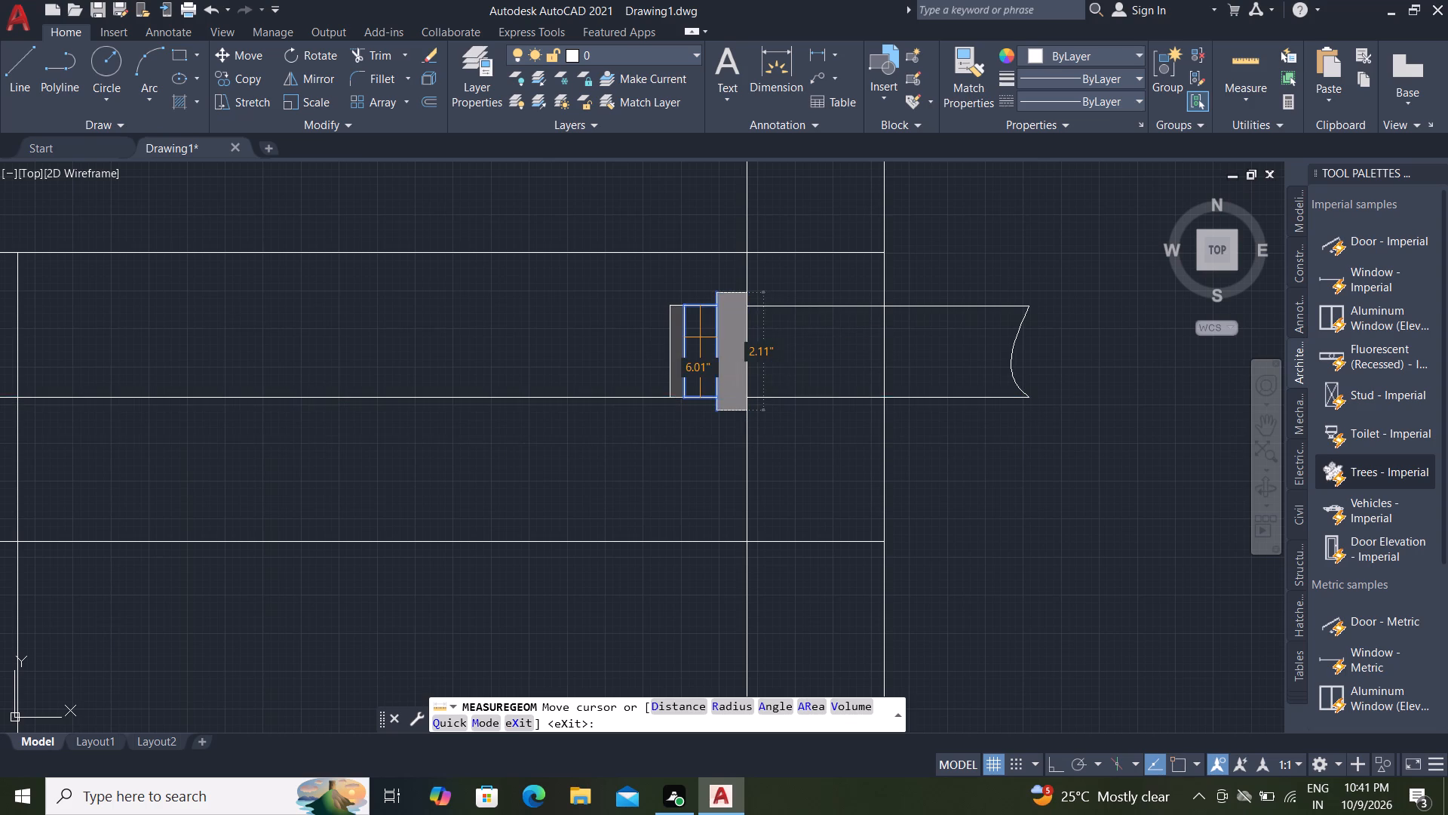
scroll(700, 337, up, 1)
middle_drag(704, 337, 721, 337)
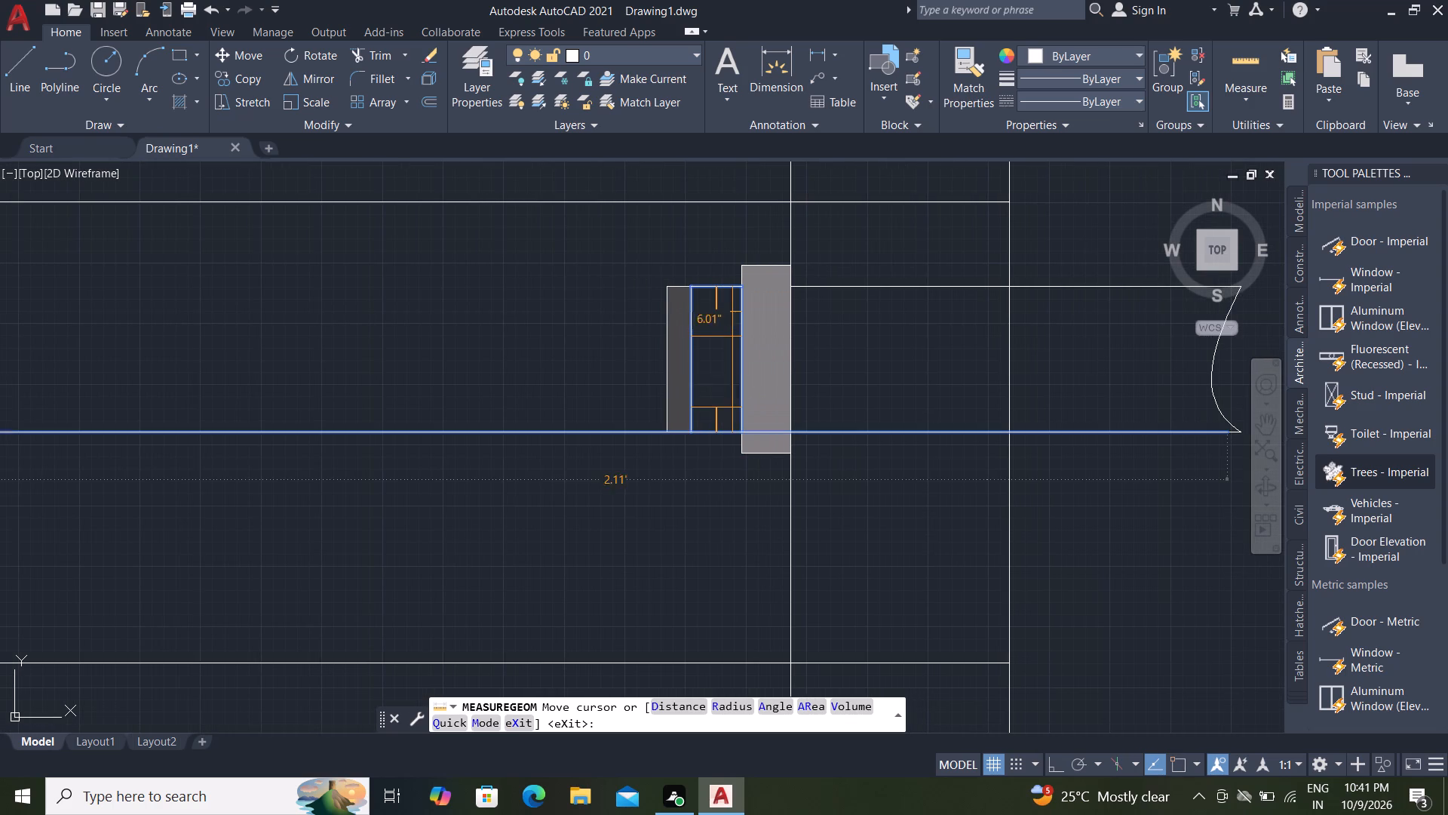
key(Escape)
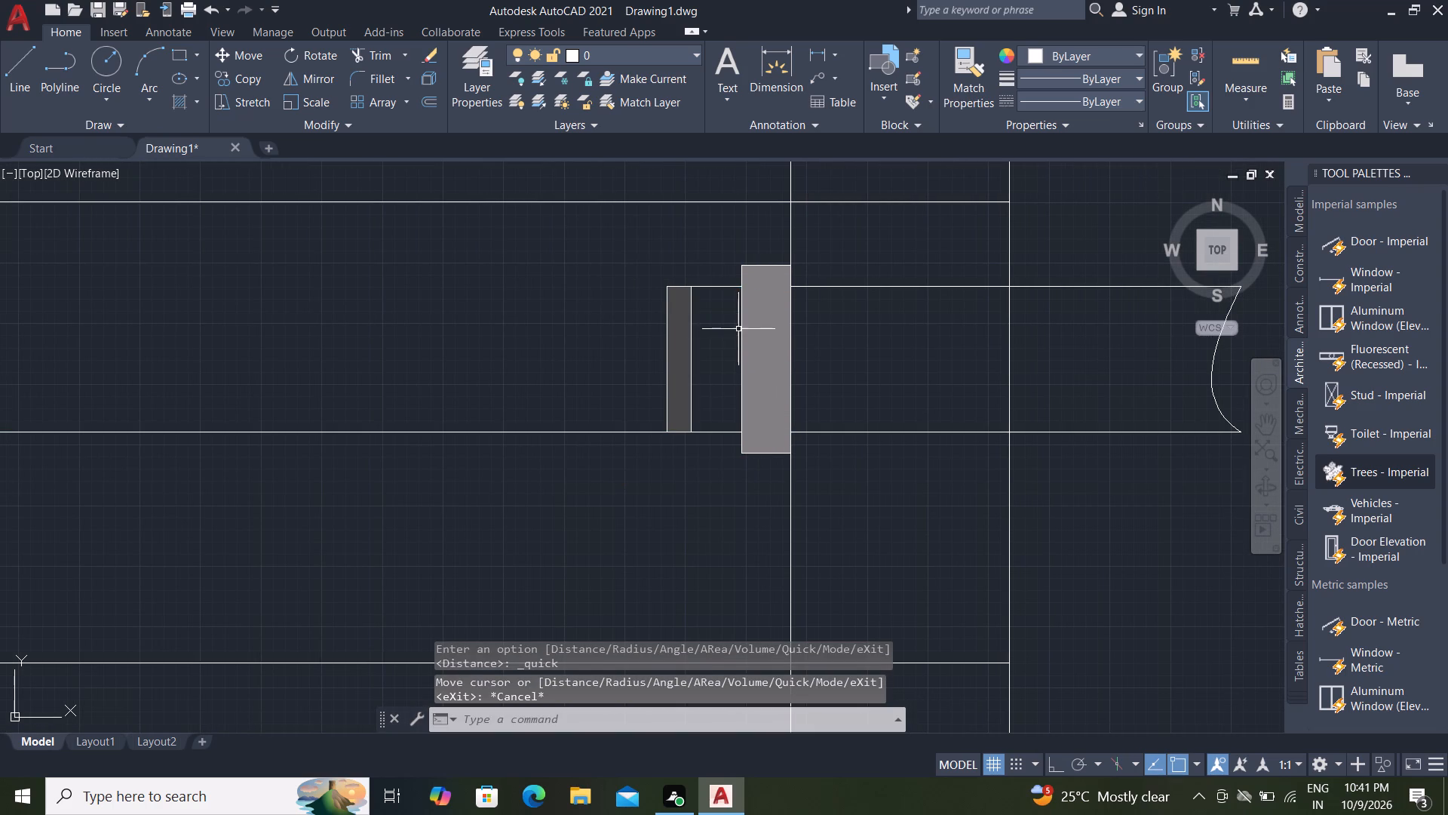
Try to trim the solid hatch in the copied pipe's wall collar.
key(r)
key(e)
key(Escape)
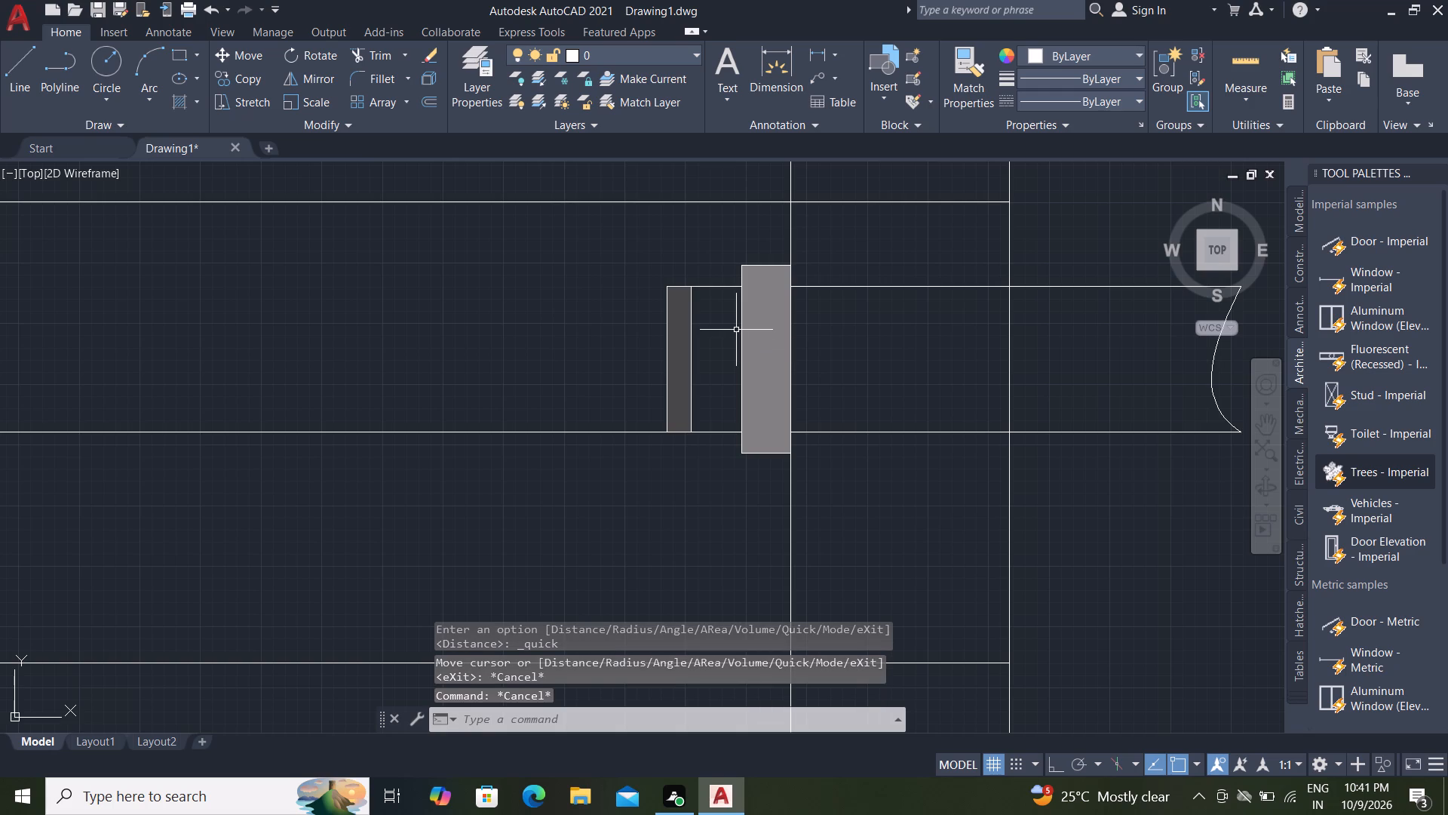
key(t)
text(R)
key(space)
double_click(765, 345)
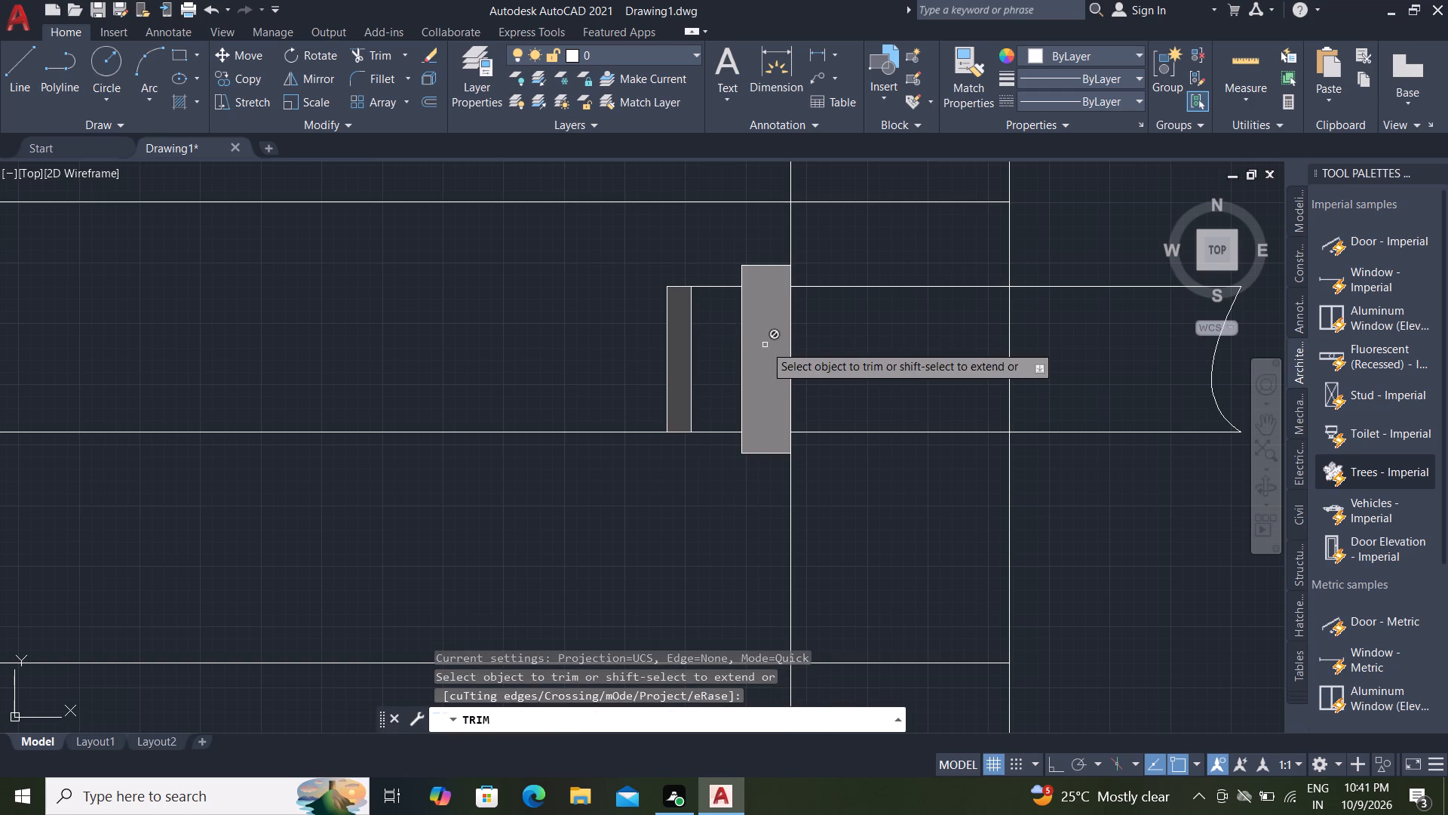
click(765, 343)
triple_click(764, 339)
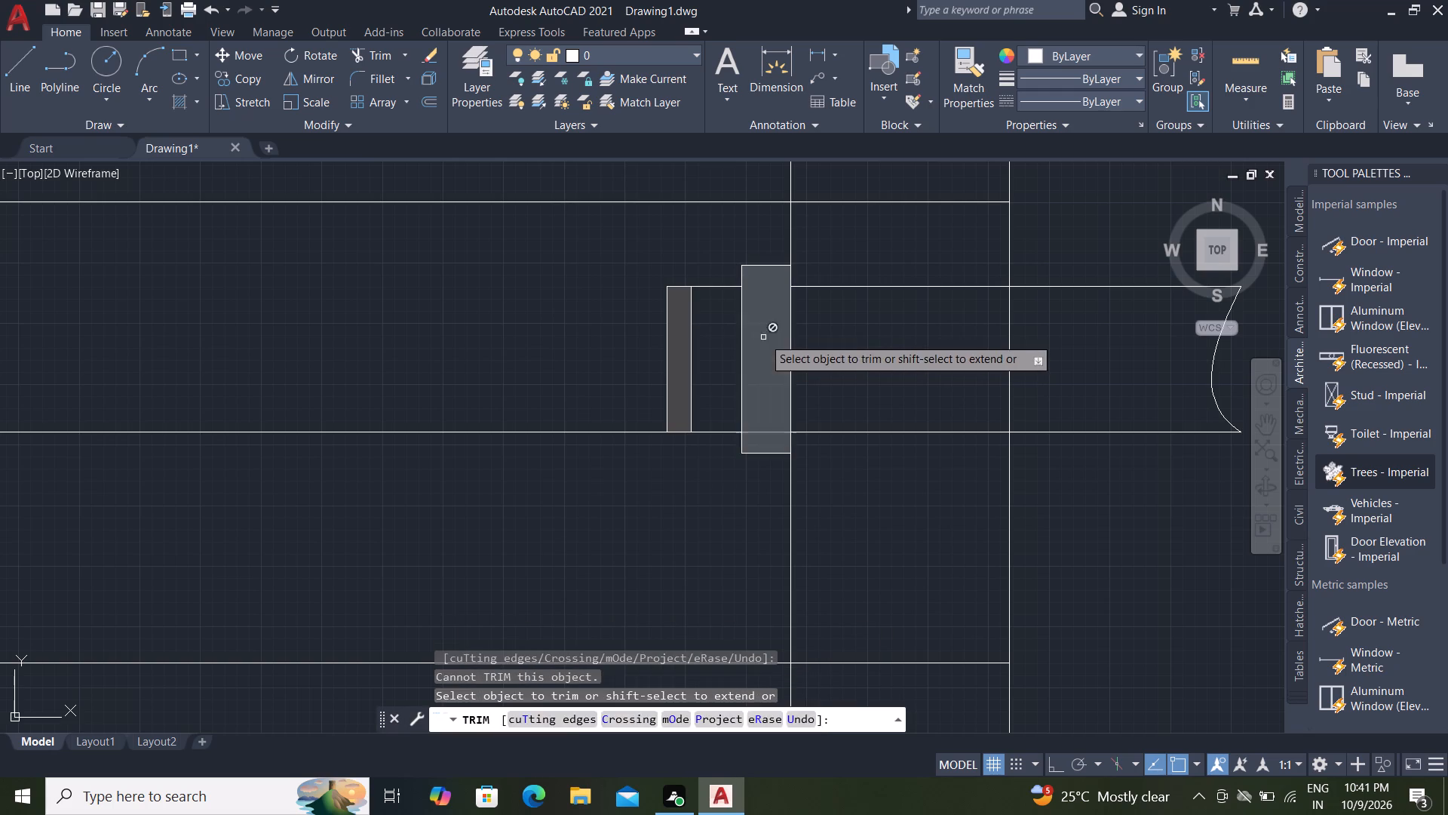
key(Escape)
Erase the copied pipe's collar rectangles and their solid hatches inside the right wall, keeping the pipe lines through the wall.
click(759, 330)
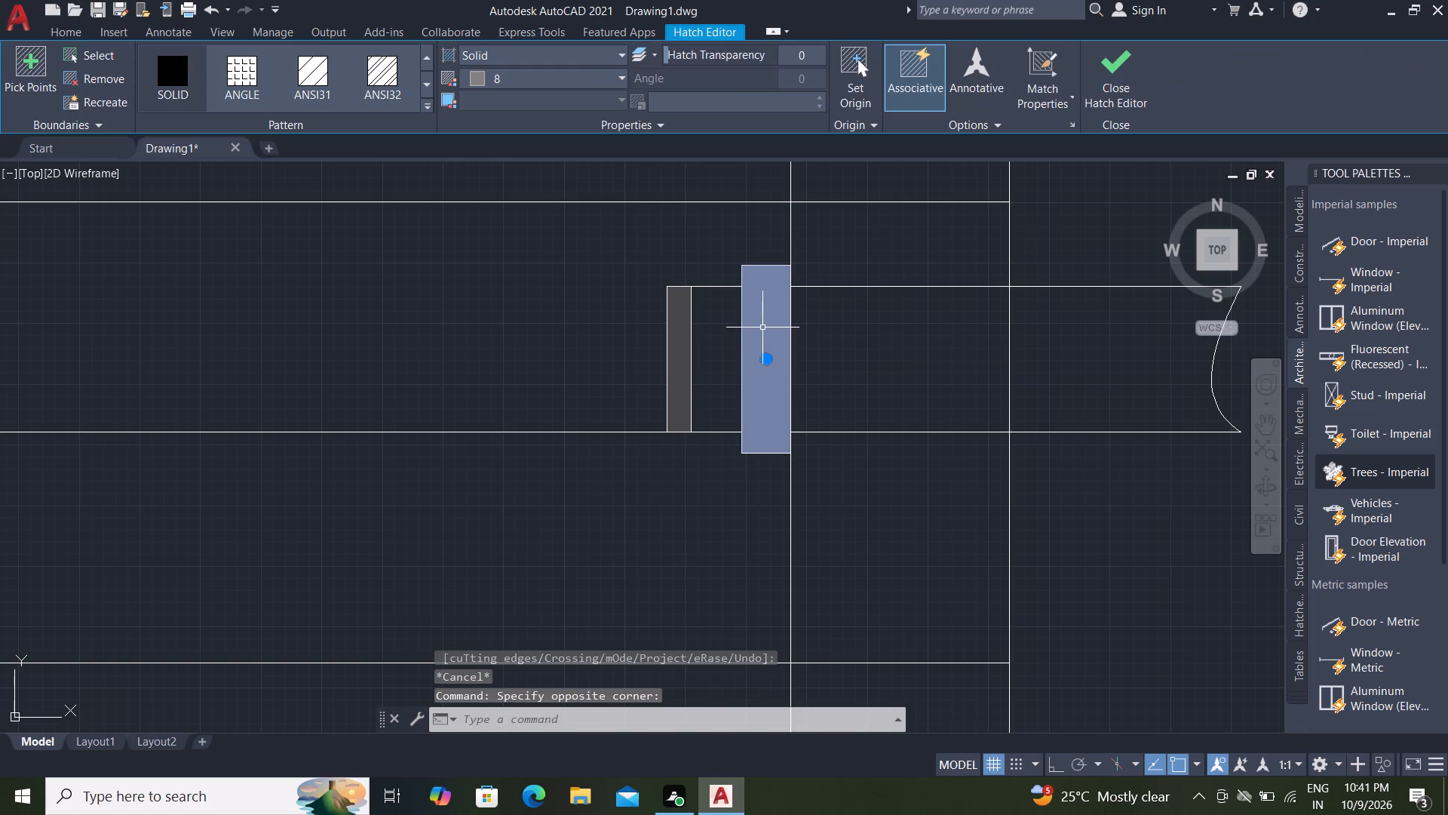
key(Delete)
click(776, 265)
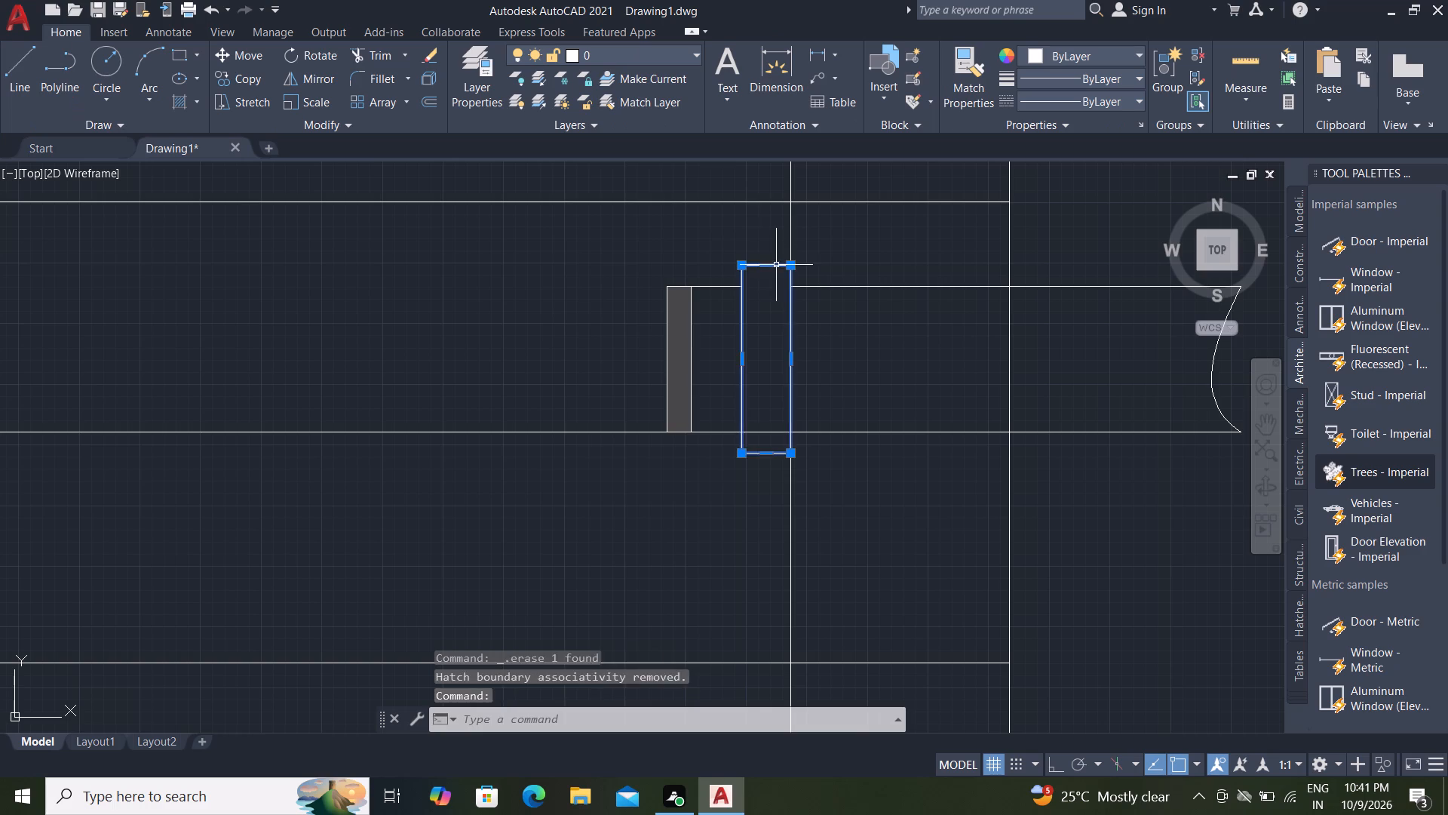
key(Delete)
click(738, 289)
key(Delete)
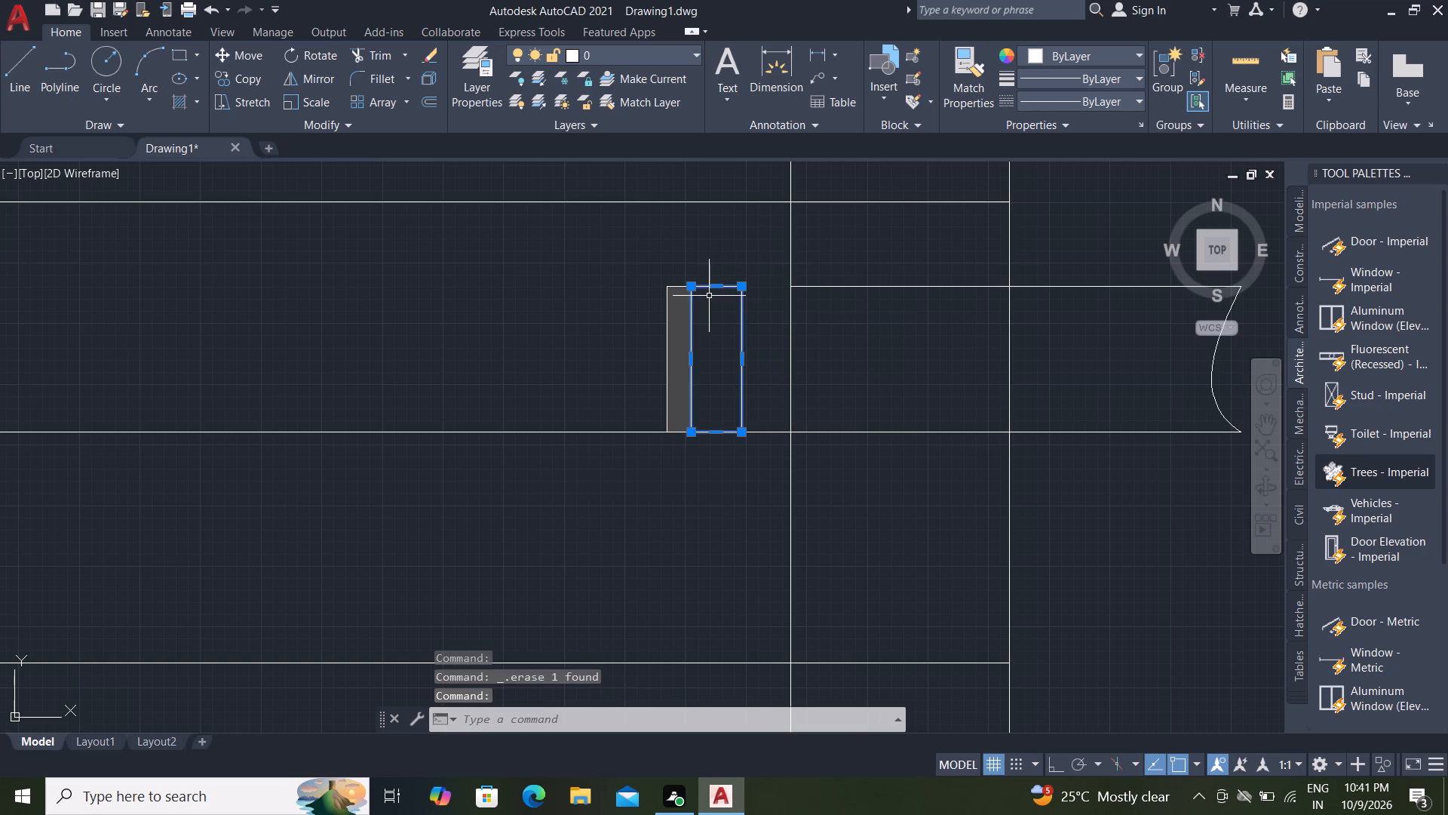
key(Delete)
click(692, 291)
key(Delete)
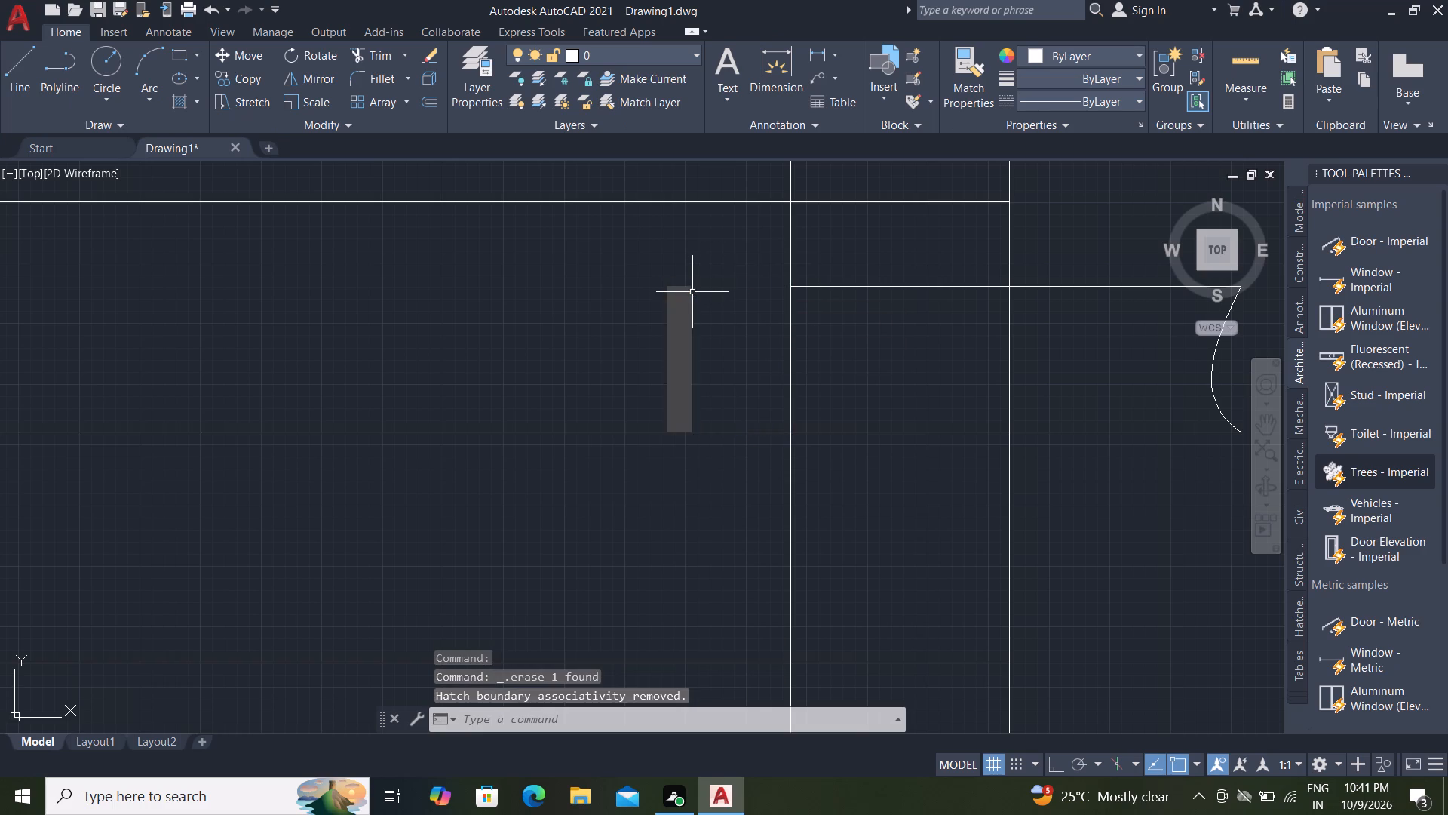
click(689, 304)
key(Delete)
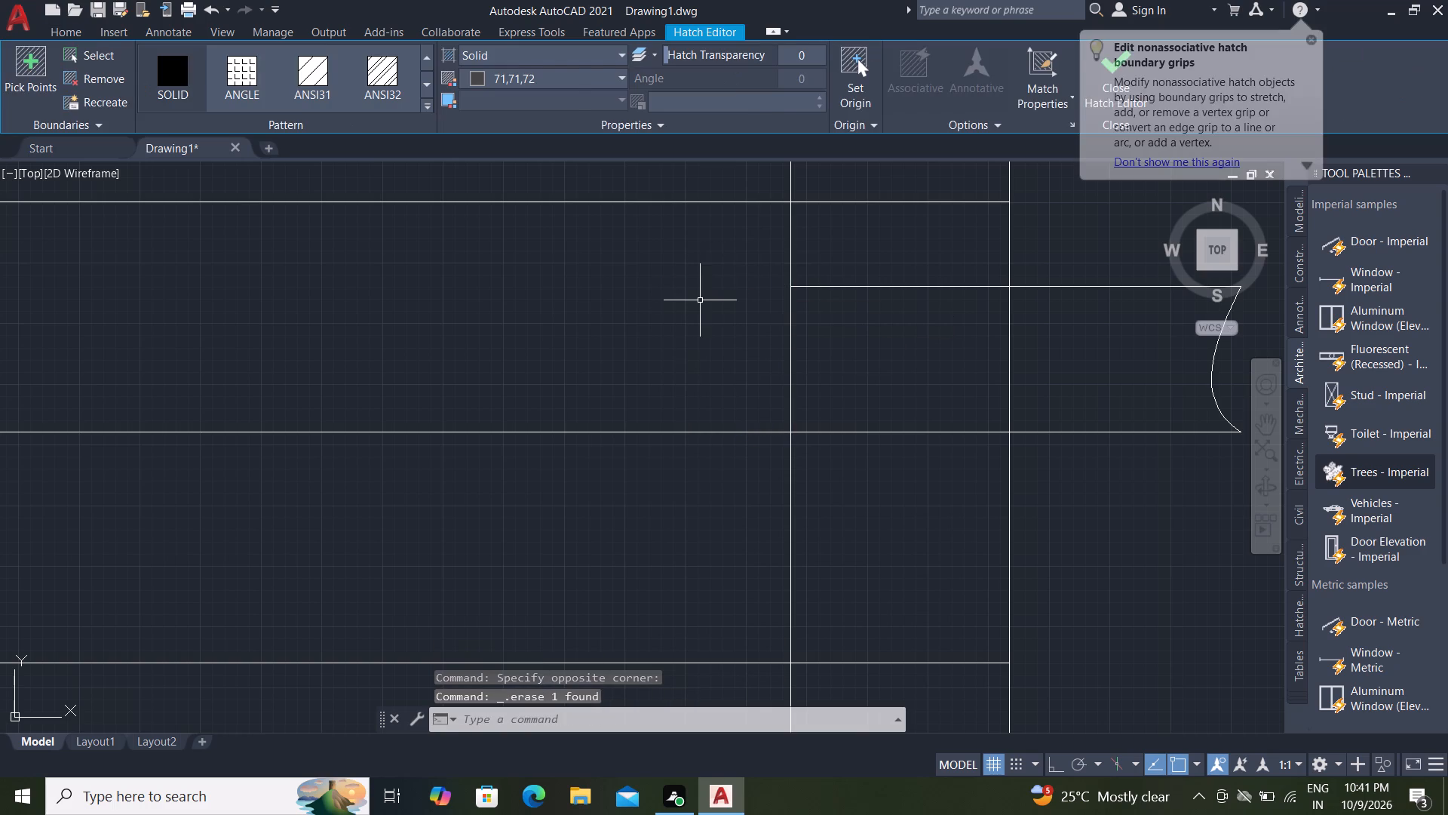
Draw a narrow collar rectangle about 0.54" by 7.27" against the right wall's inner face, overlapping the pipe above and below.
key(r)
text(EC)
key(space)
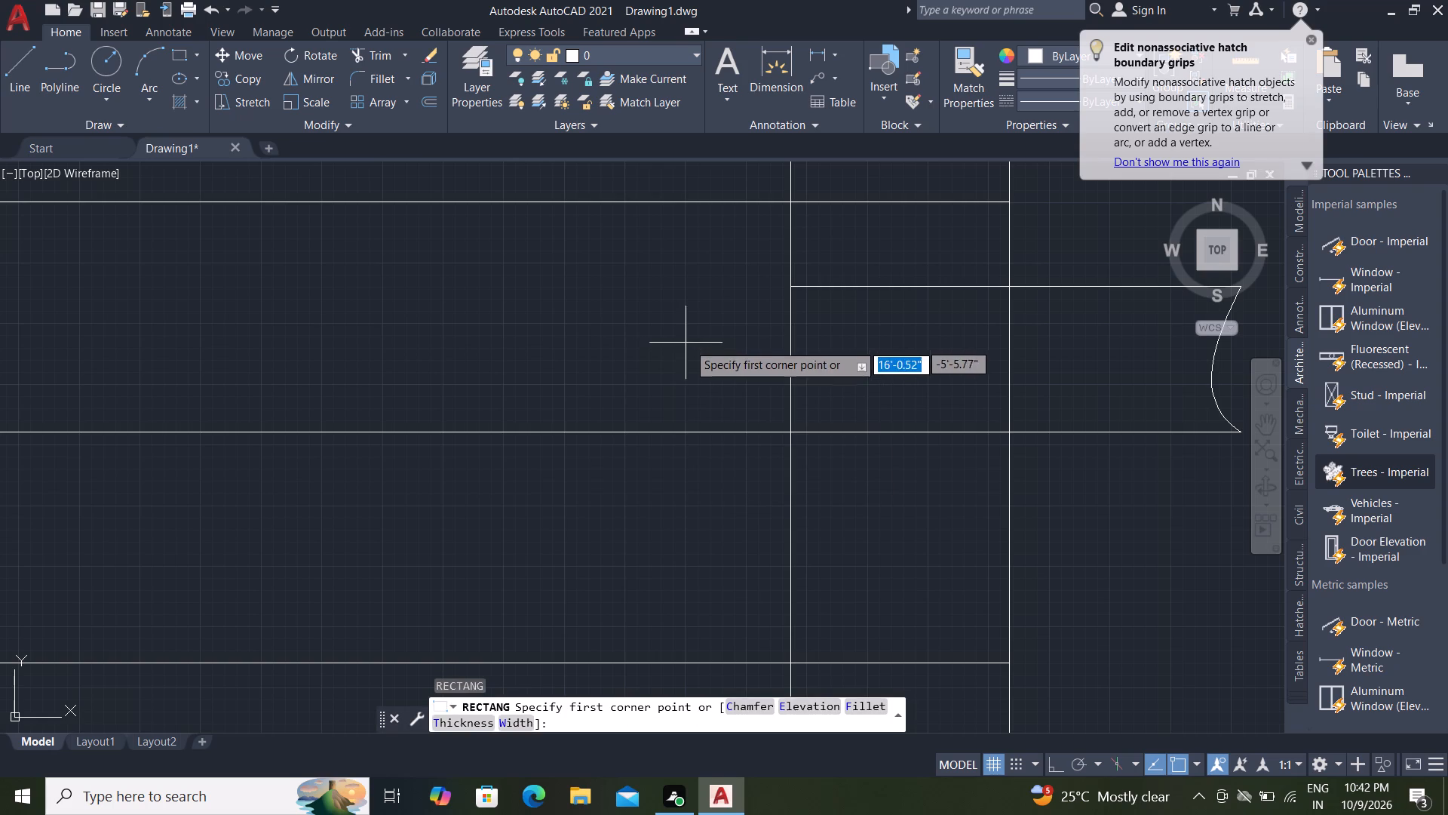
click(787, 272)
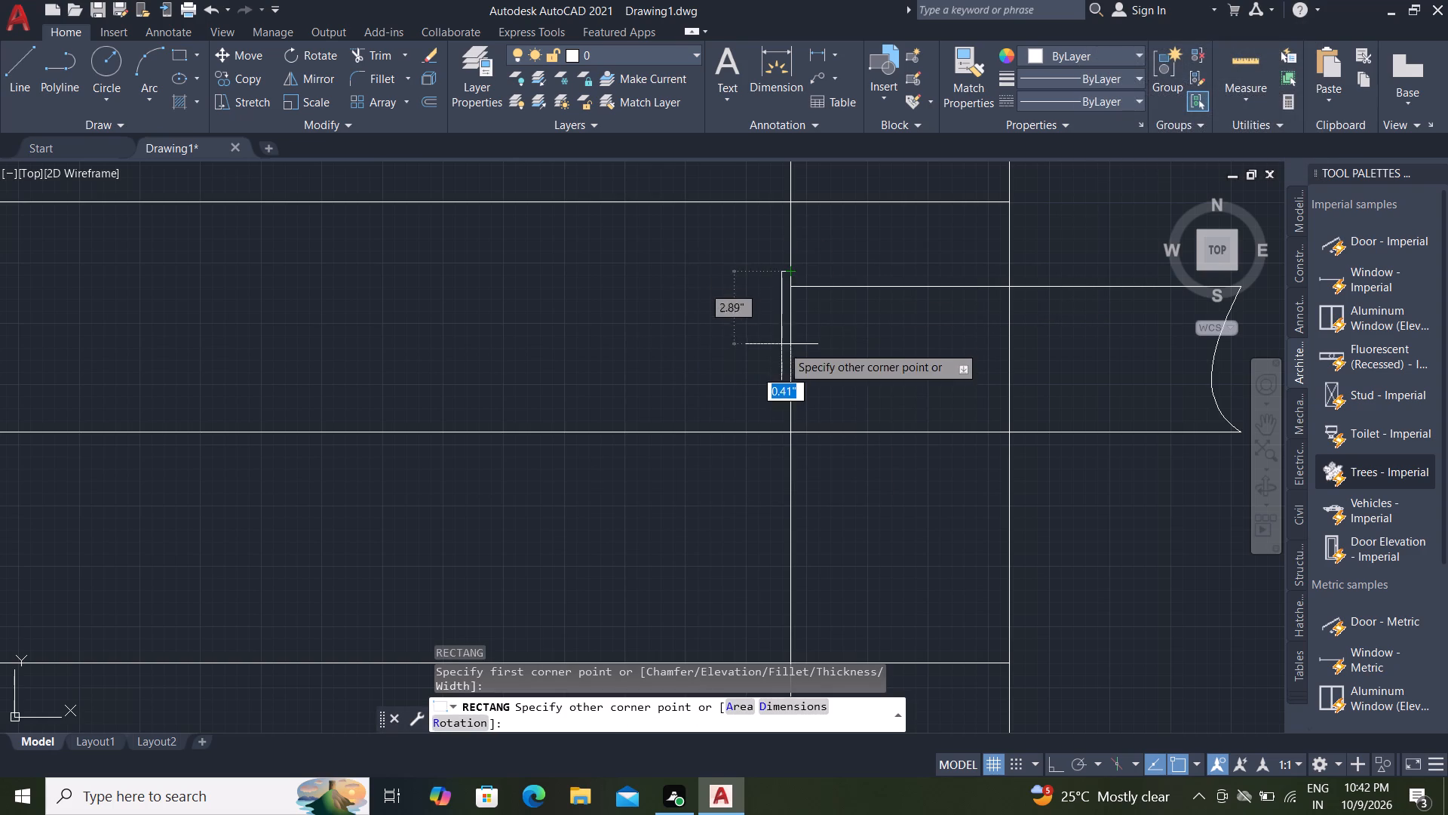
click(778, 448)
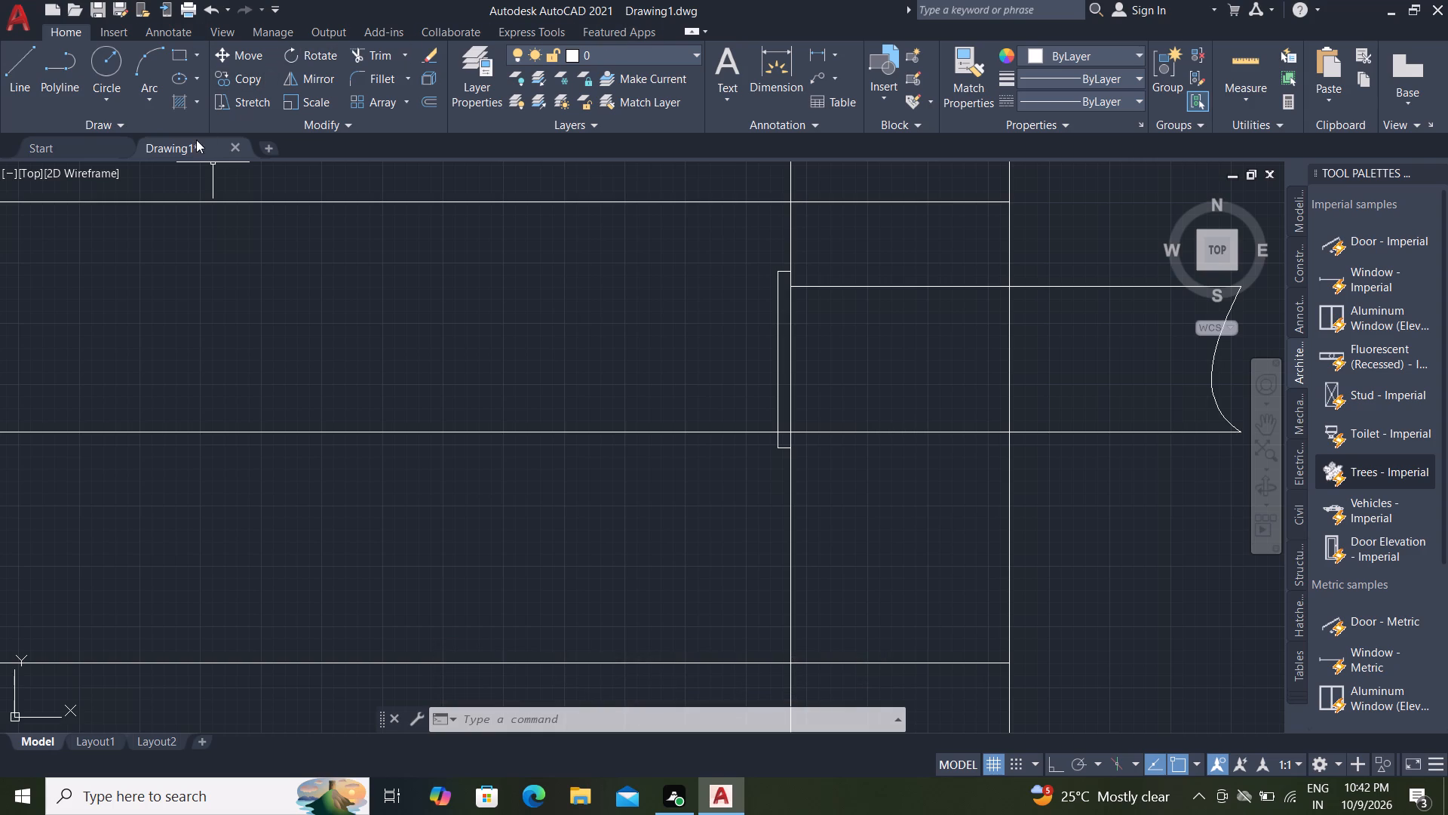
Draw a rectangle about 1.12" by 5.97" on the tank side of the collar, matching the pipe's height.
click(176, 52)
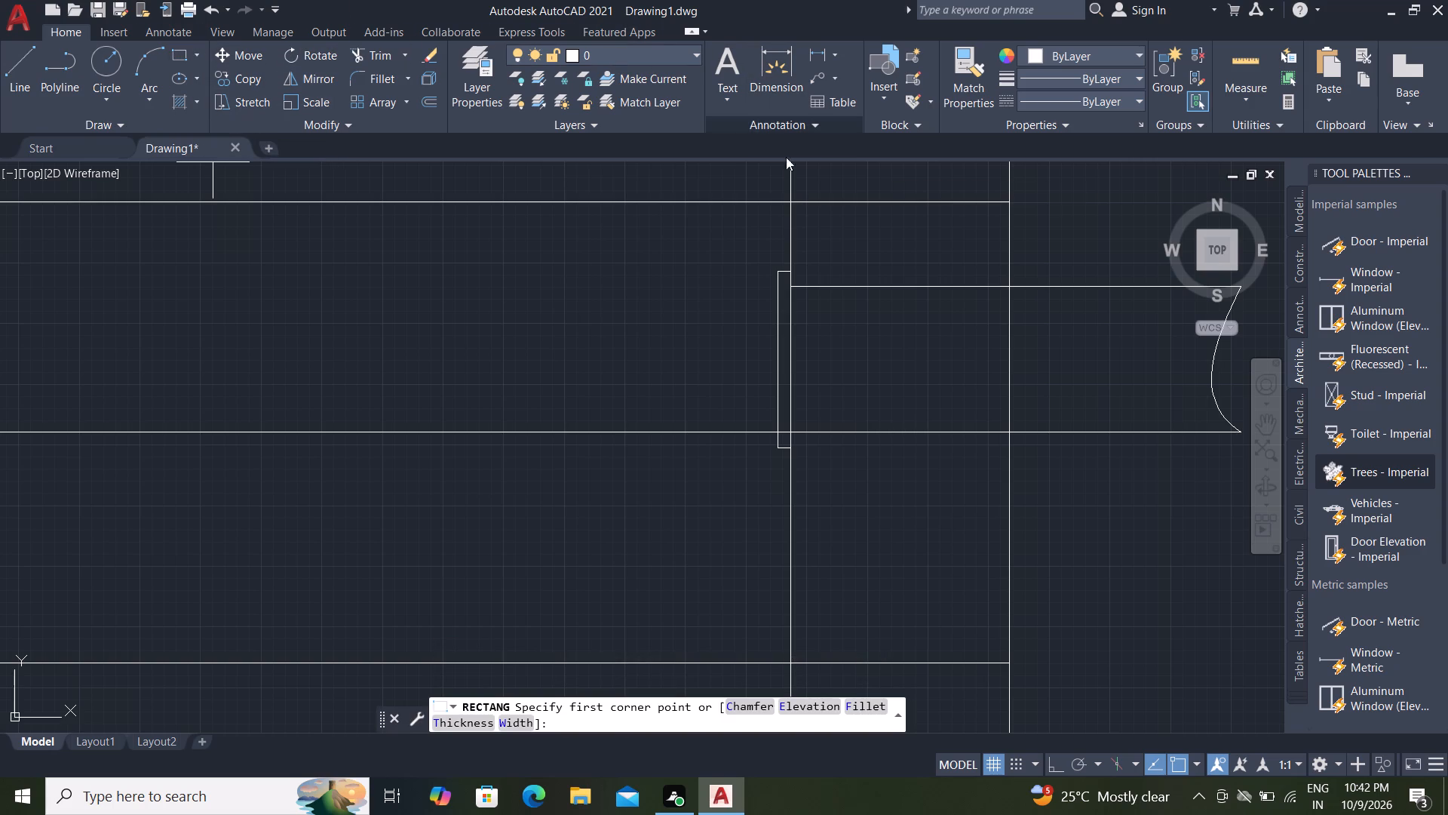
click(775, 284)
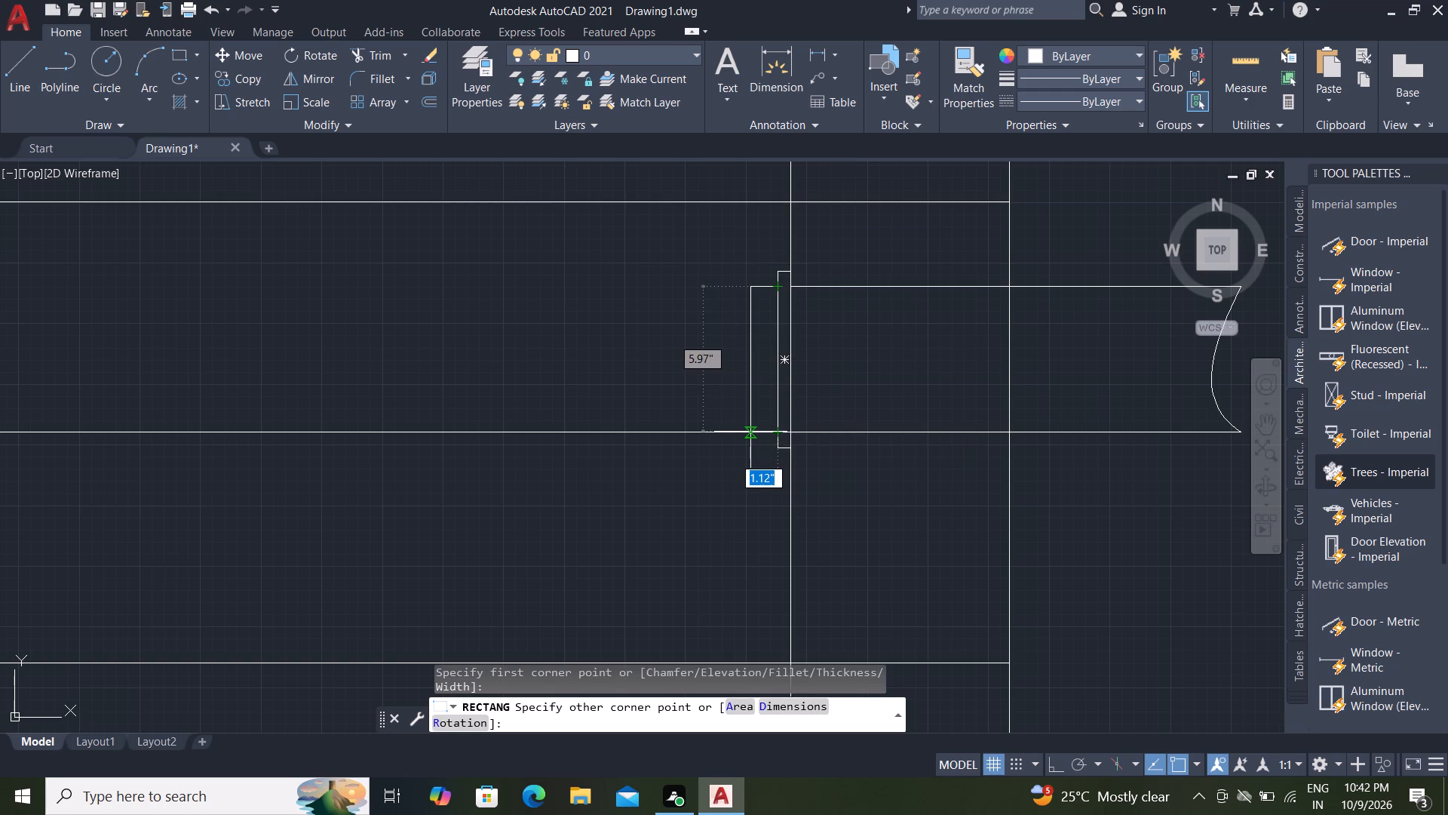
click(750, 432)
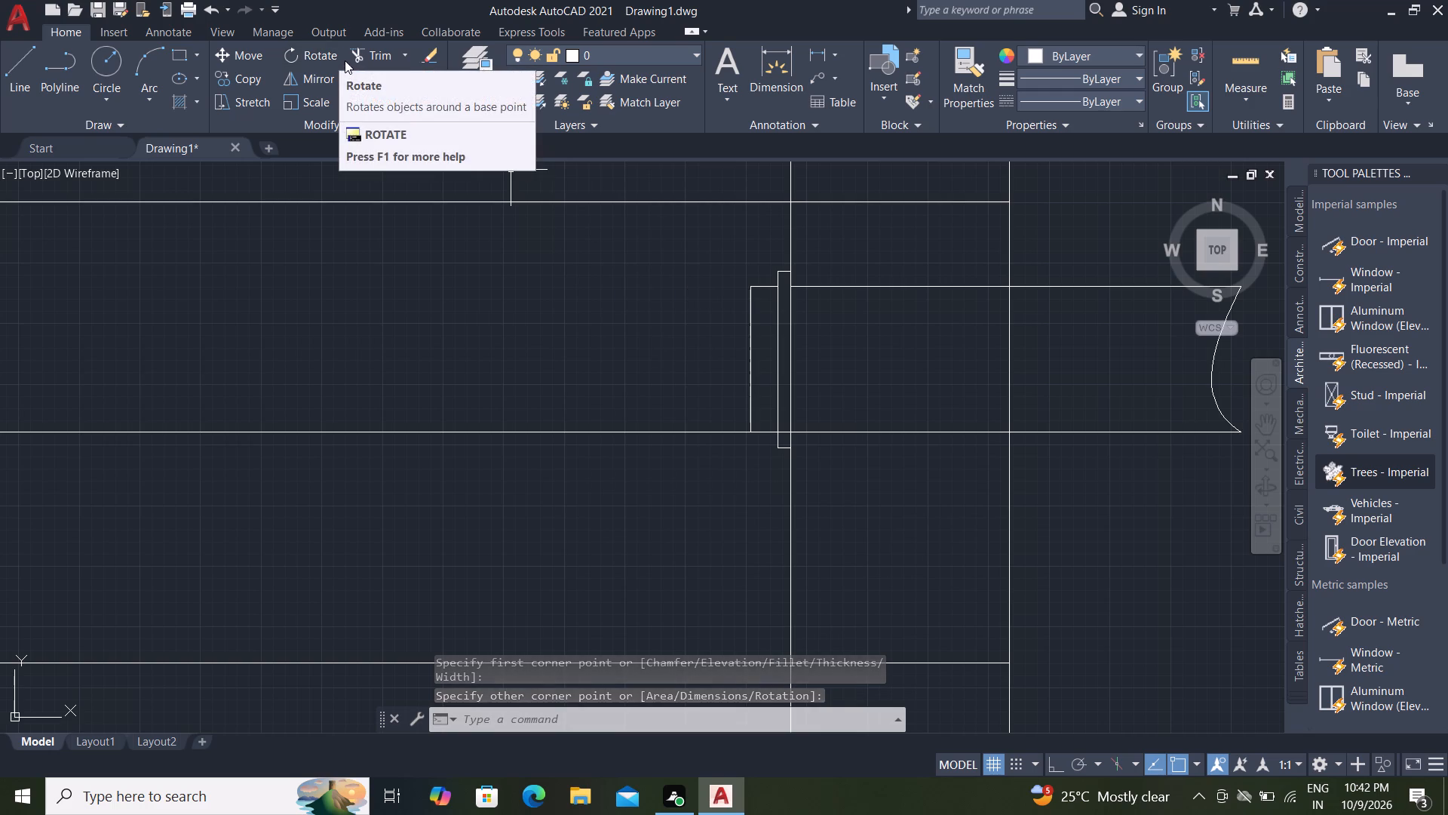
Draw a second collar rectangle about 0.65" by 7.27" against the tank-side end of the short pipe piece, level with the first collar.
click(186, 53)
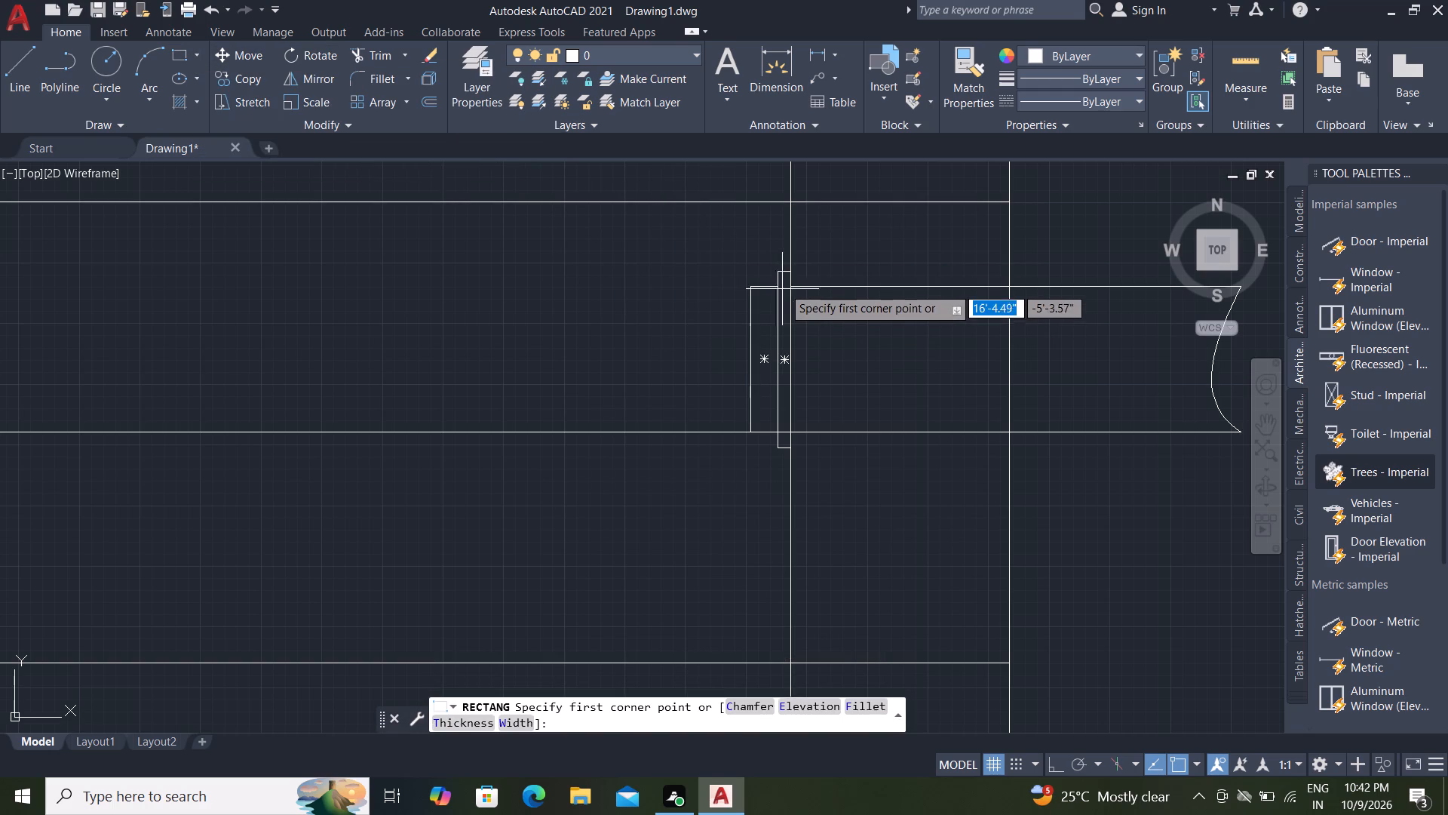
click(747, 269)
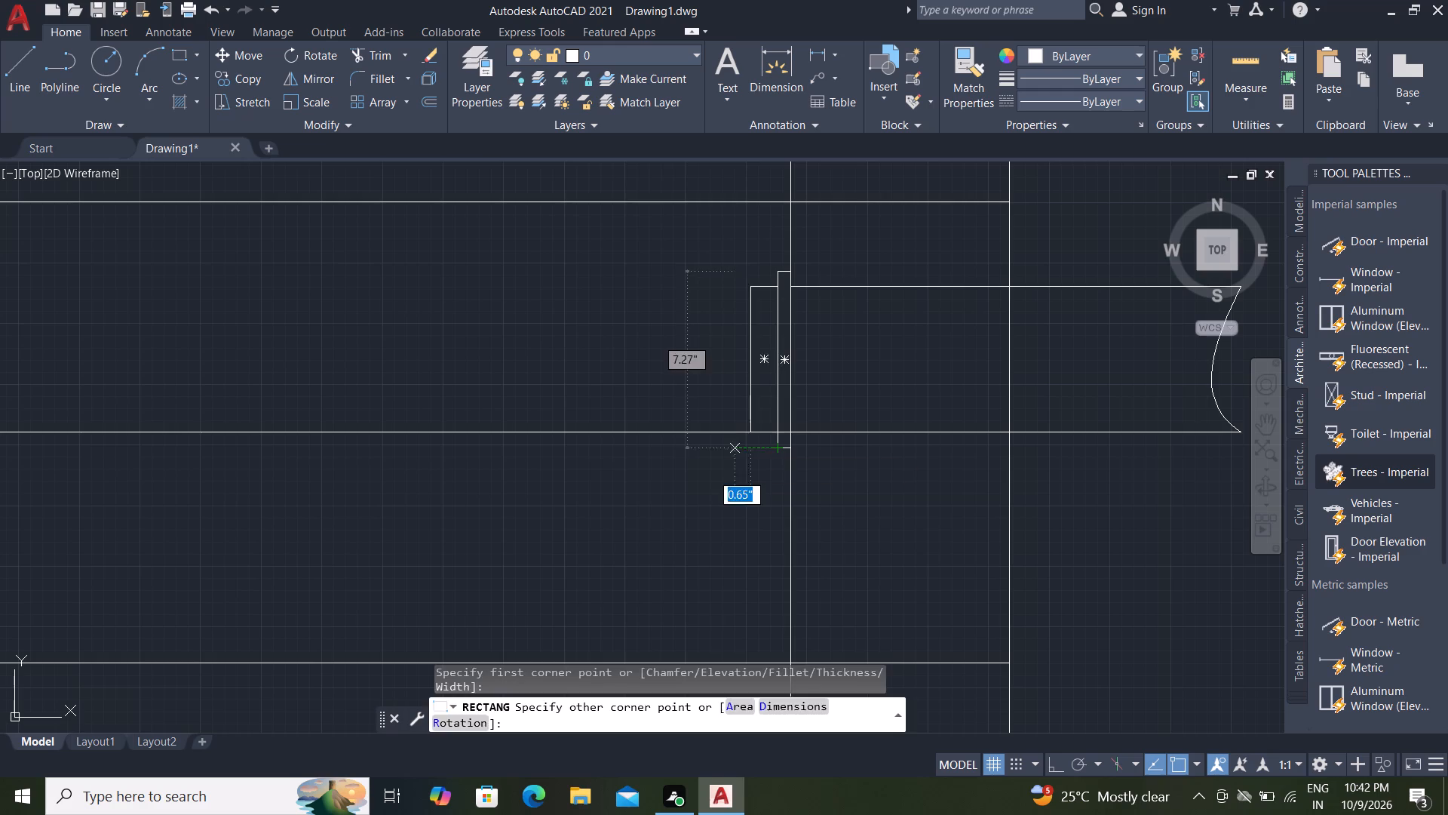
click(735, 449)
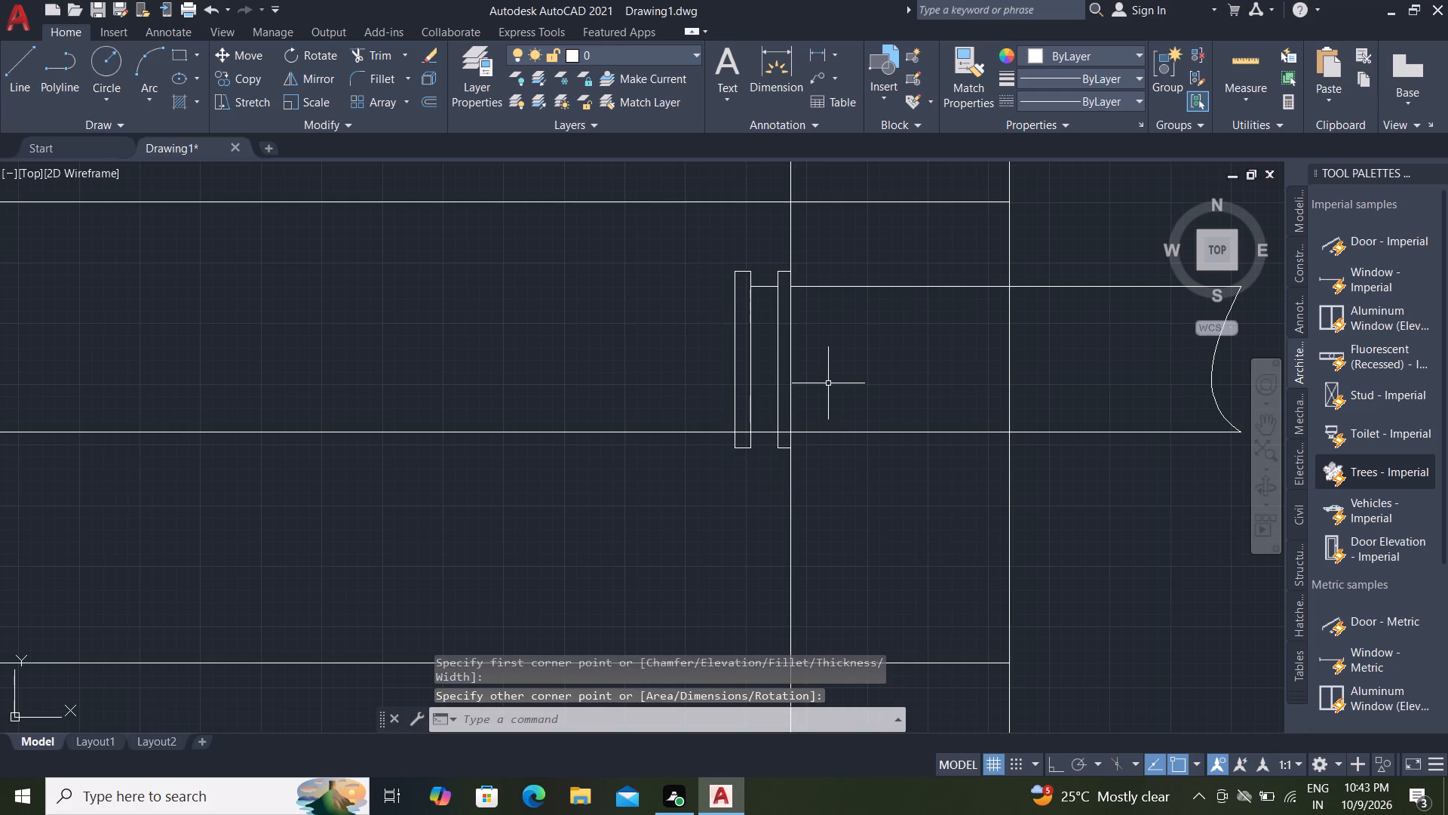
Trim the pipe's lower line where it crosses inside the two collar rectangles.
key(Escape)
text(TR)
key(space)
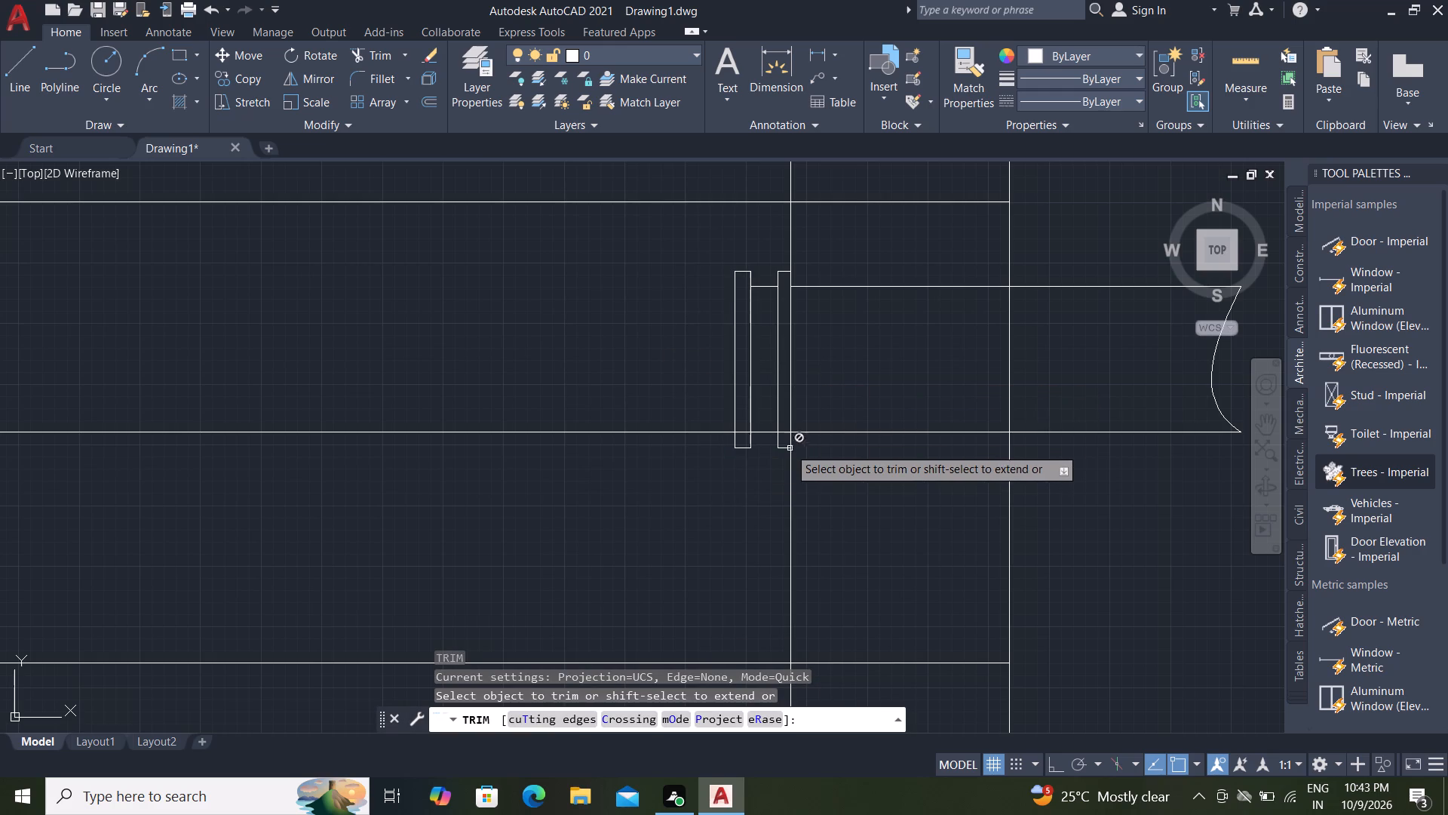
scroll(787, 447, up, 3)
click(759, 386)
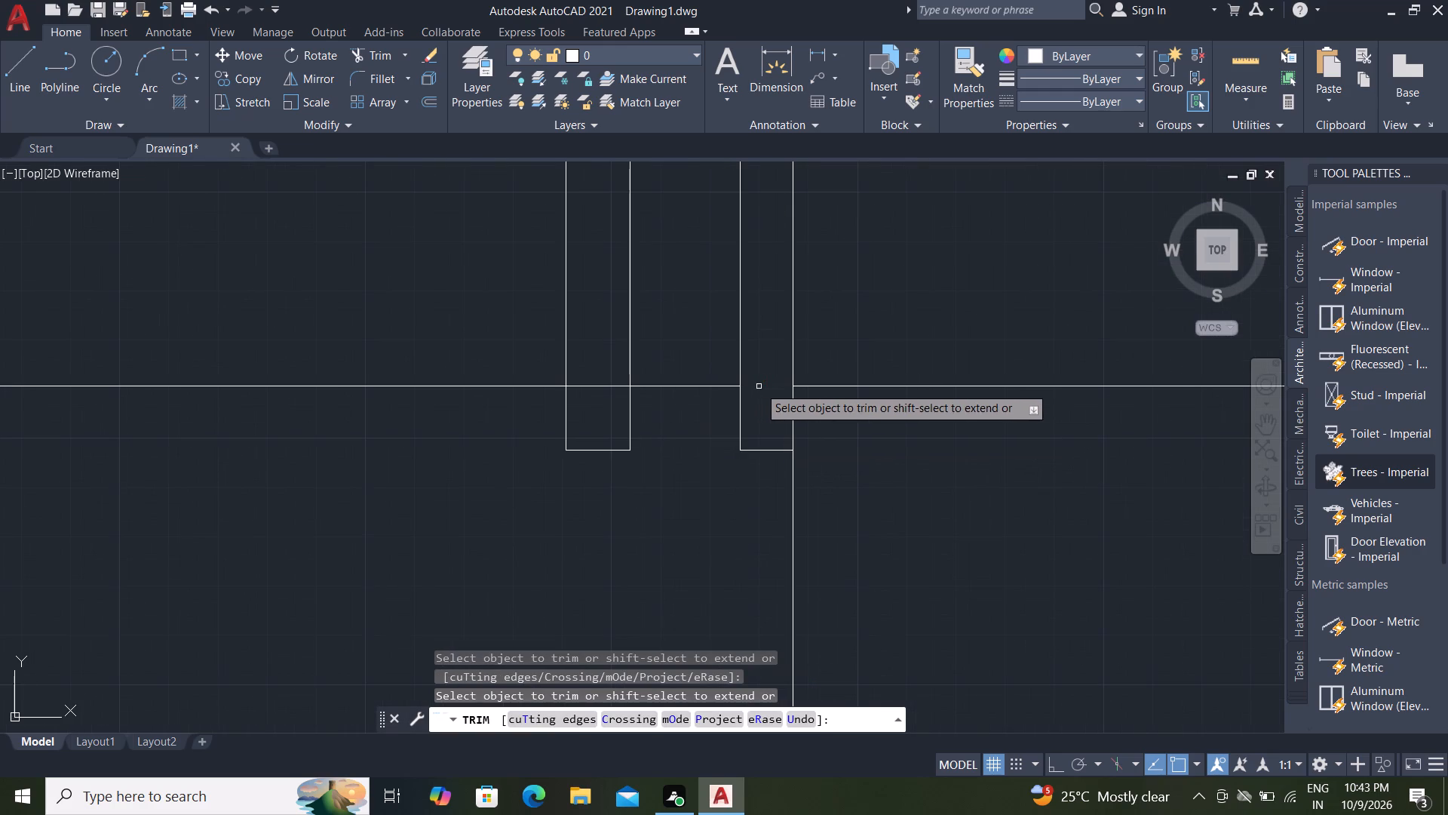
click(603, 385)
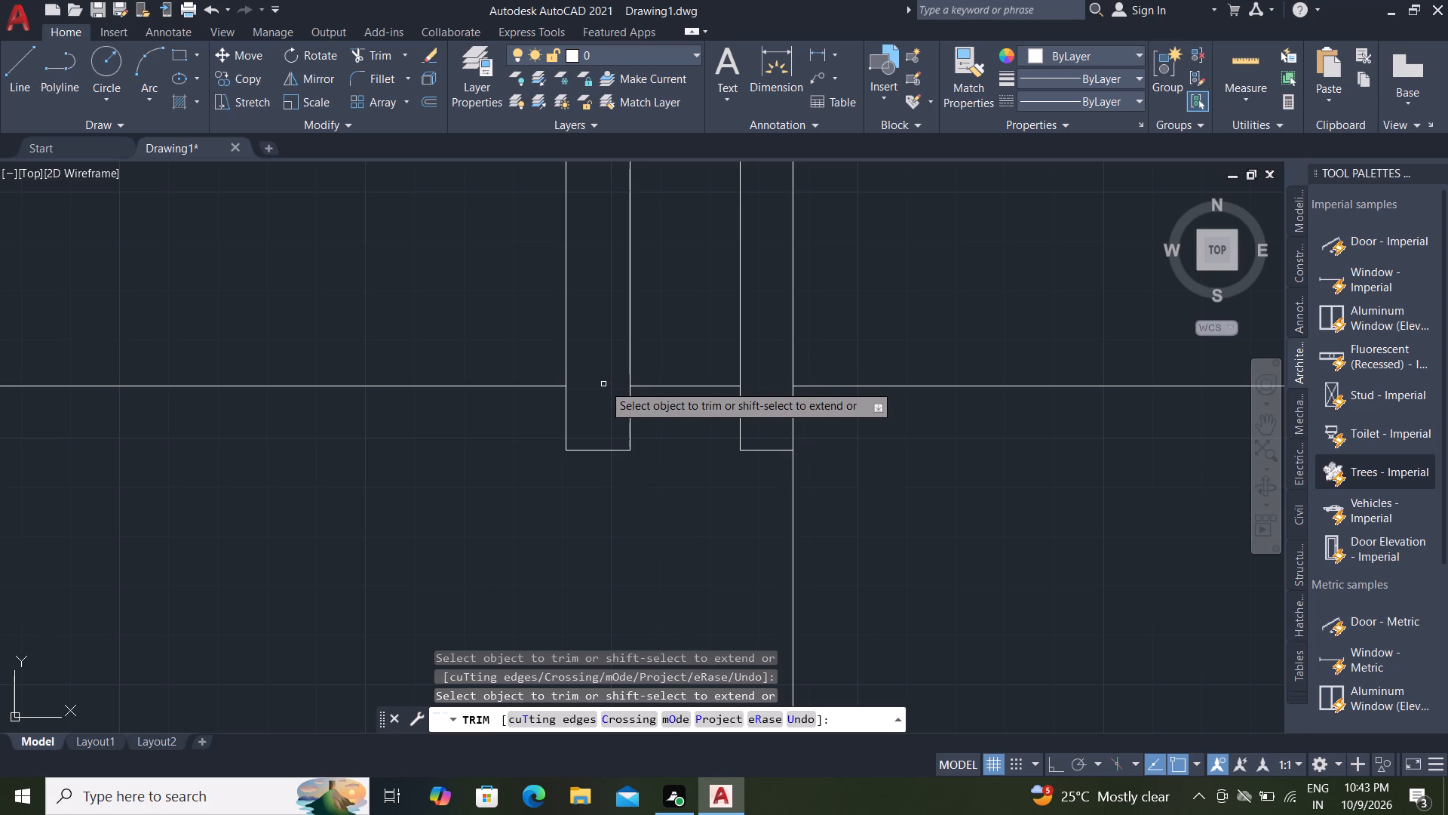
key(Escape)
key(Escape)
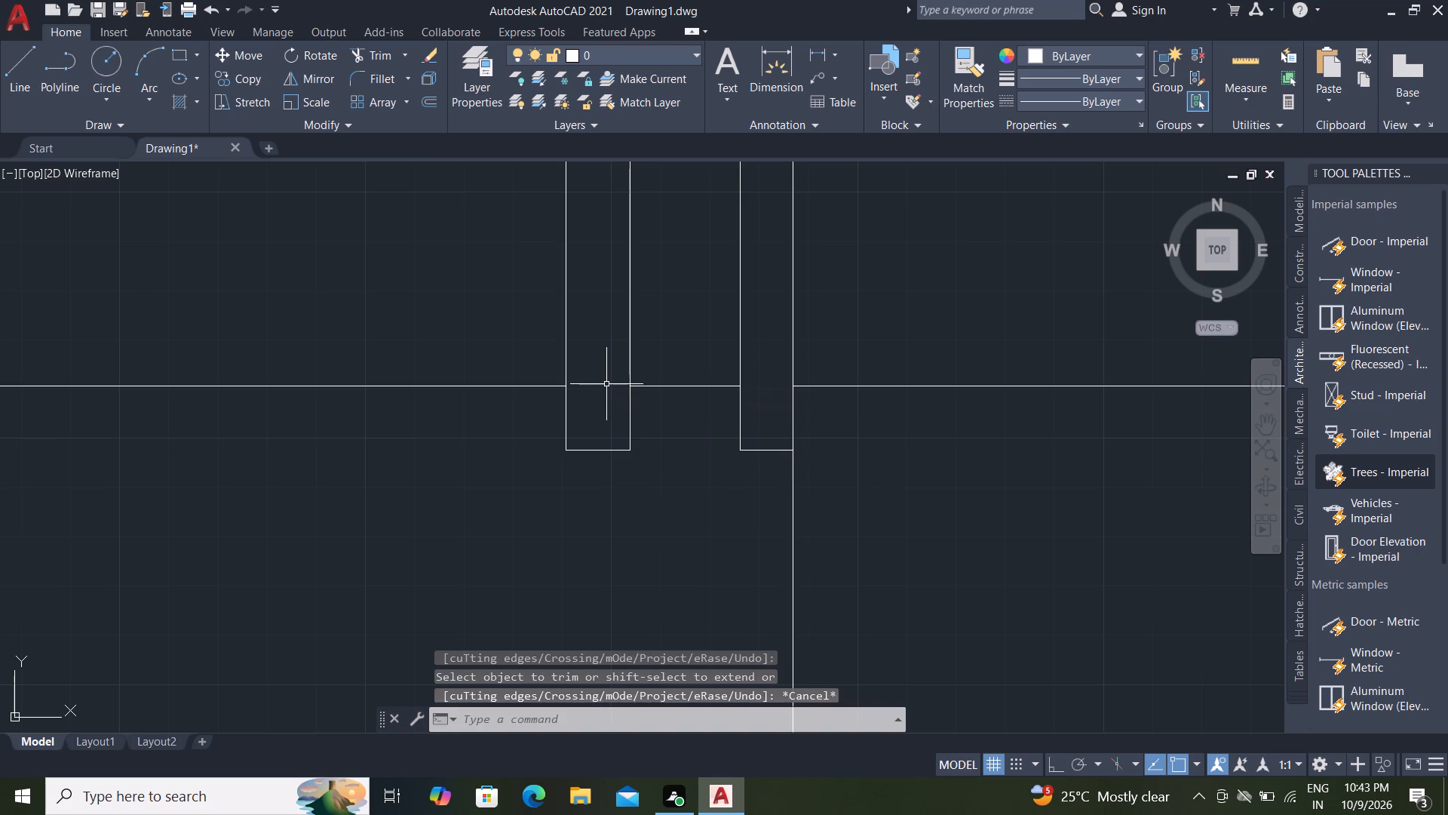
Hatch both collar rectangles with a solid fill in colour 0,0,0.
key(Escape)
text(H)
key(space)
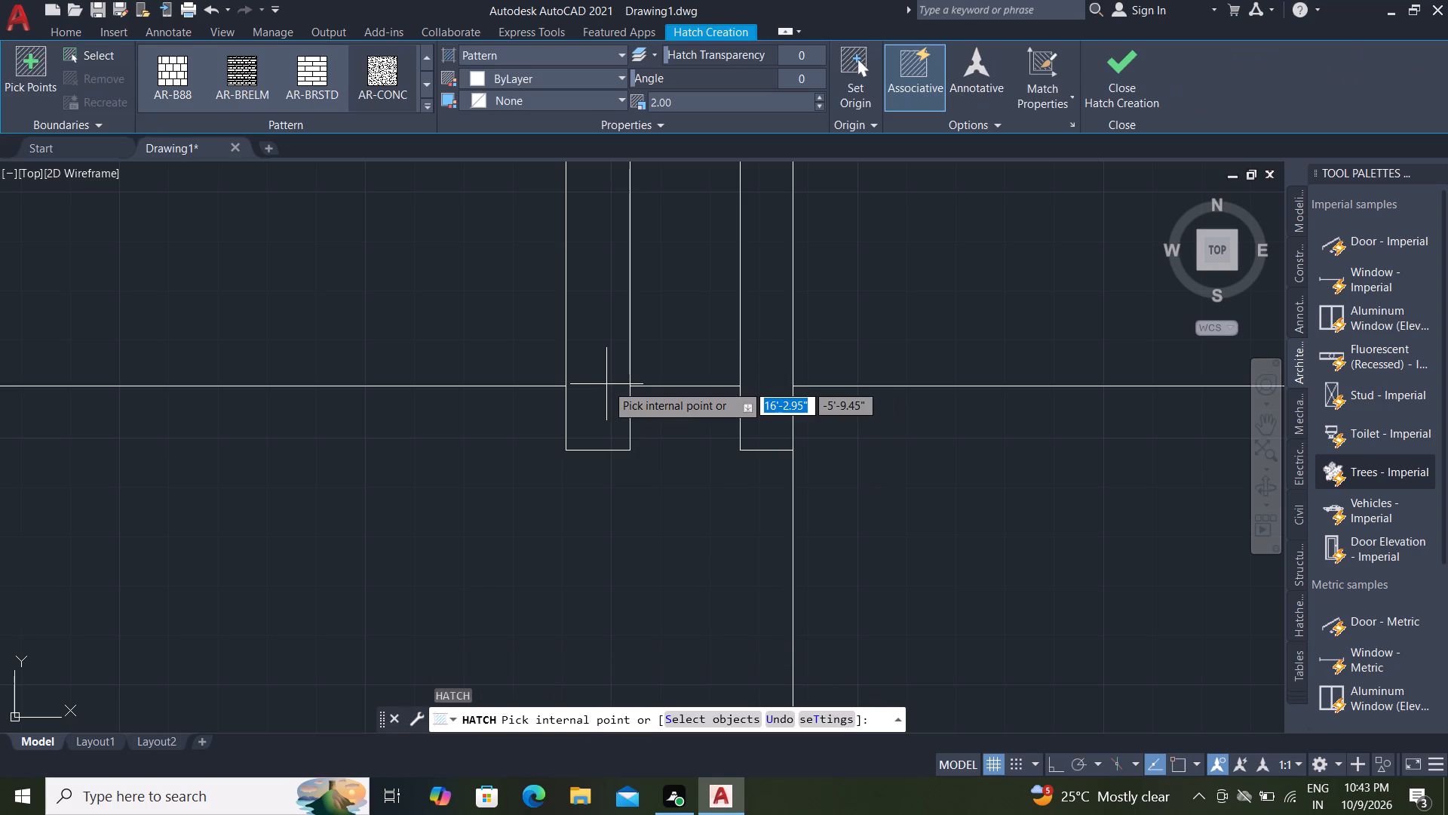
scroll(763, 349, down, 2)
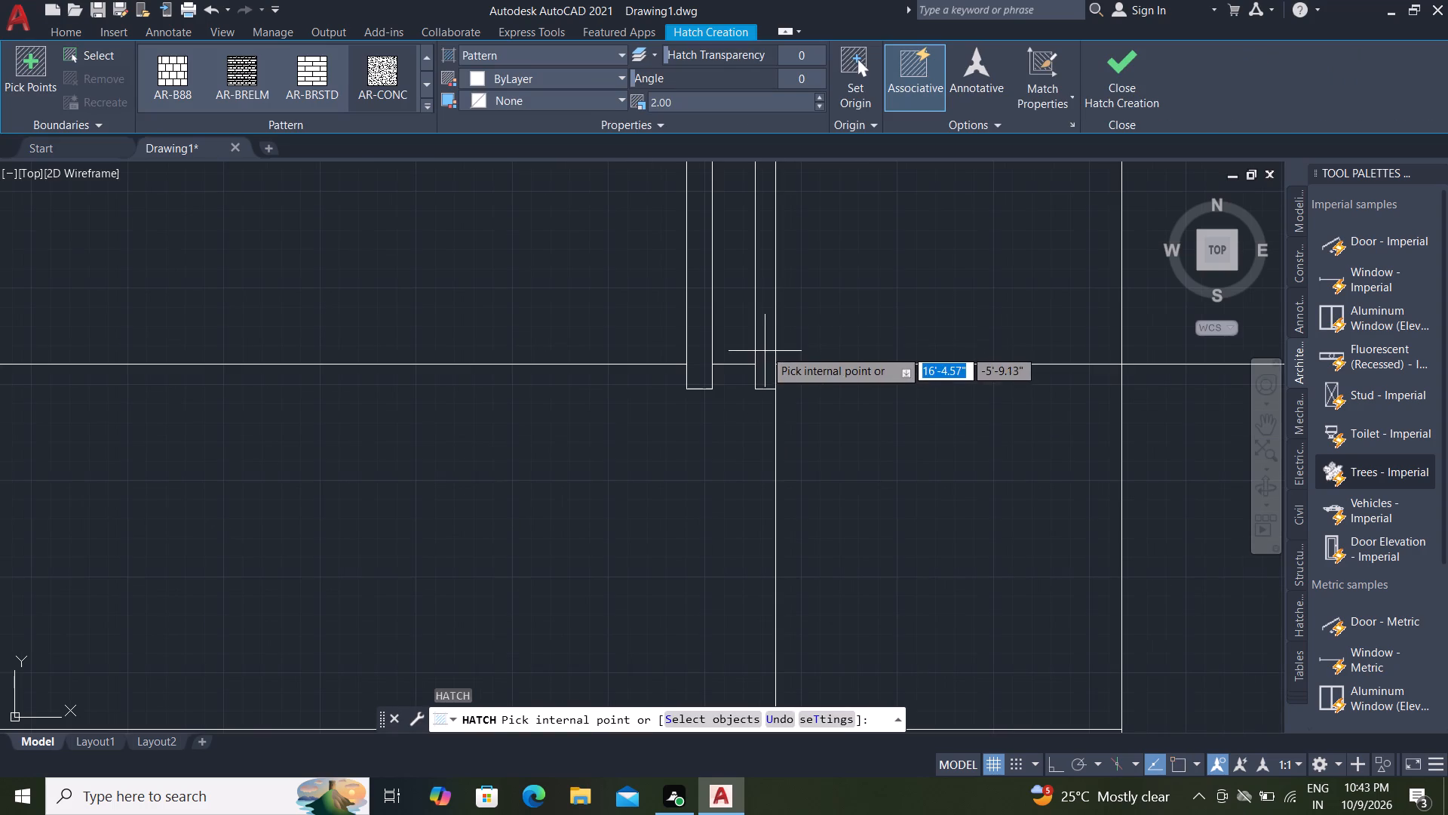
click(762, 346)
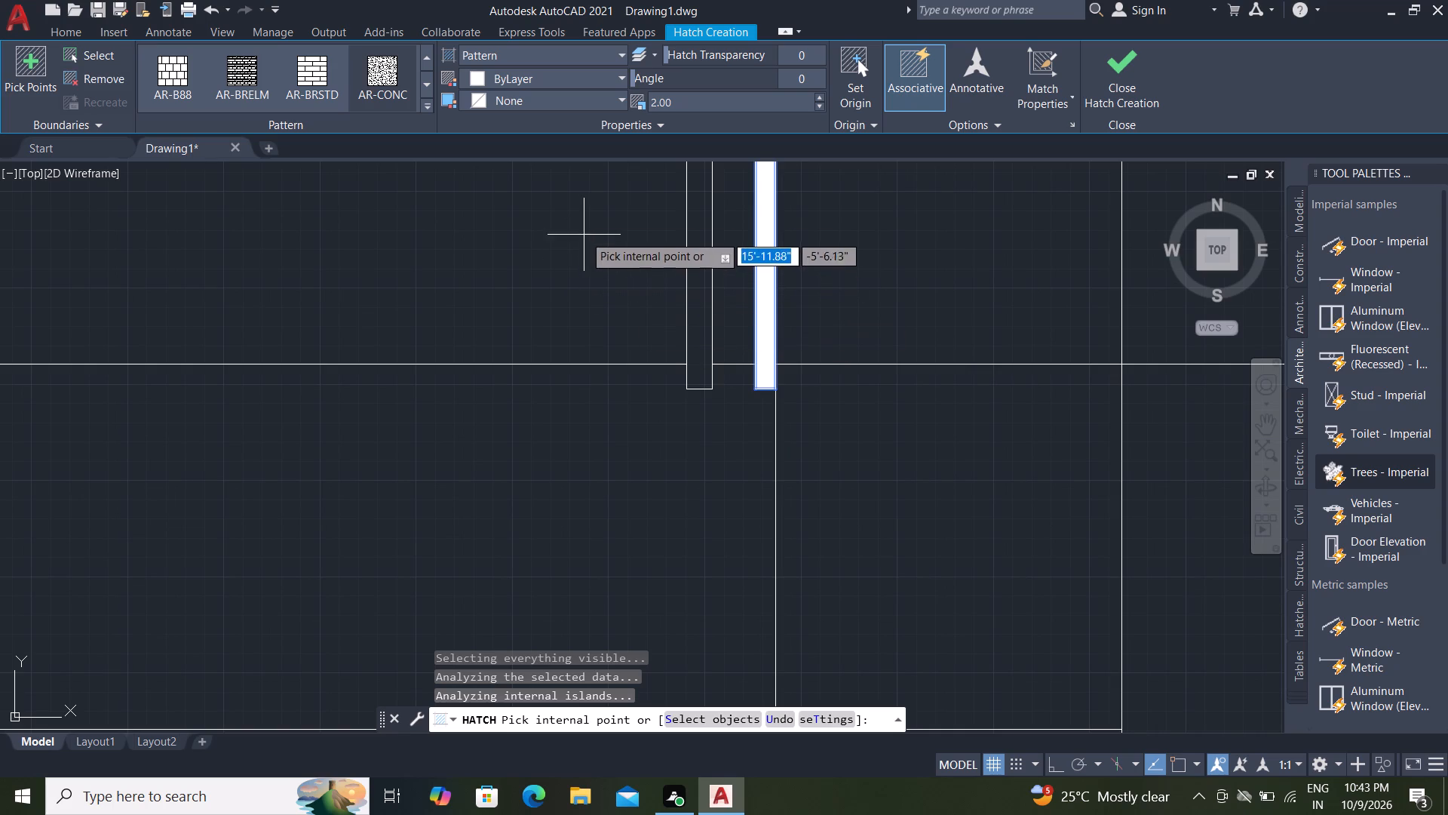
click(526, 77)
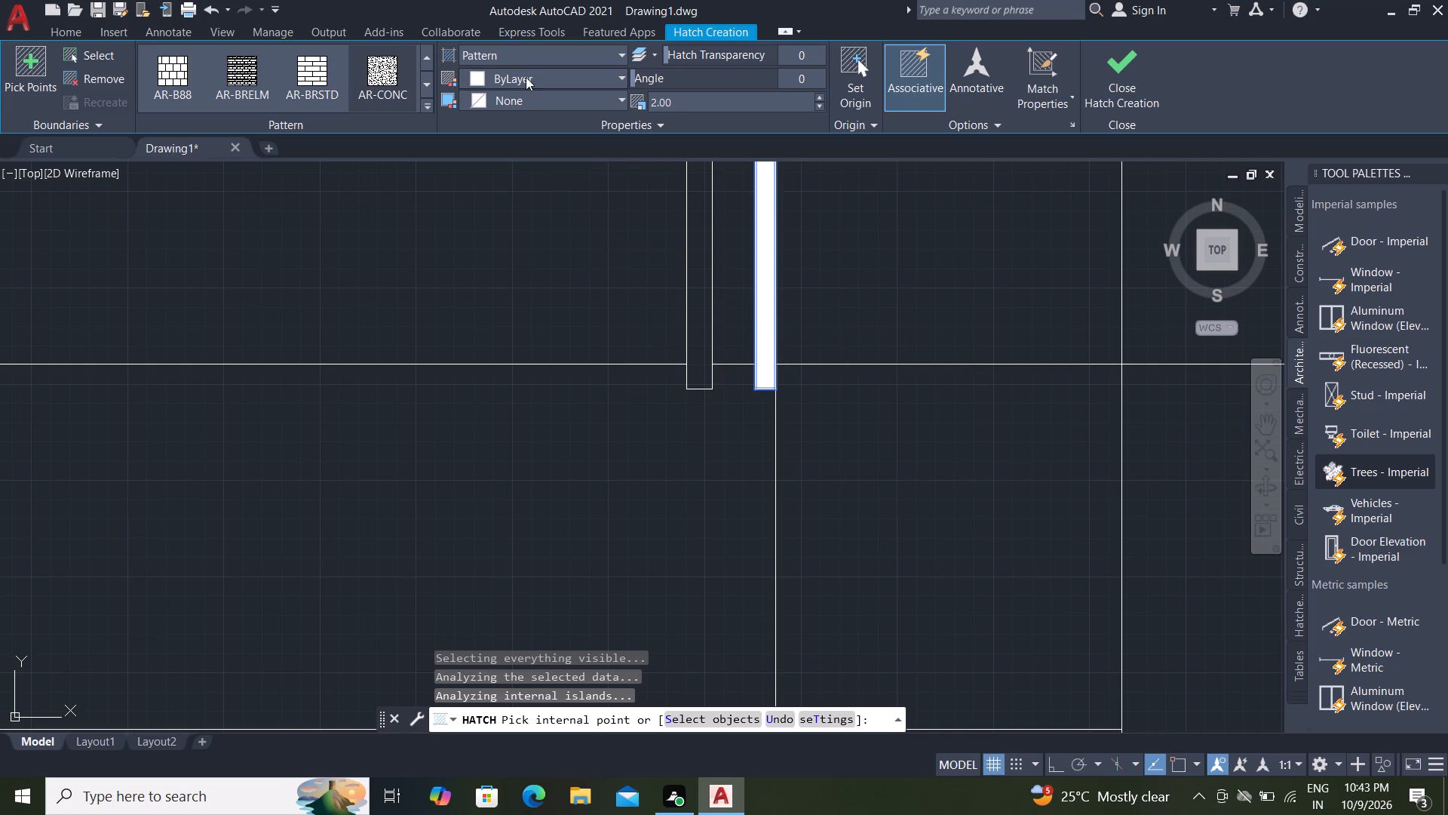
click(475, 150)
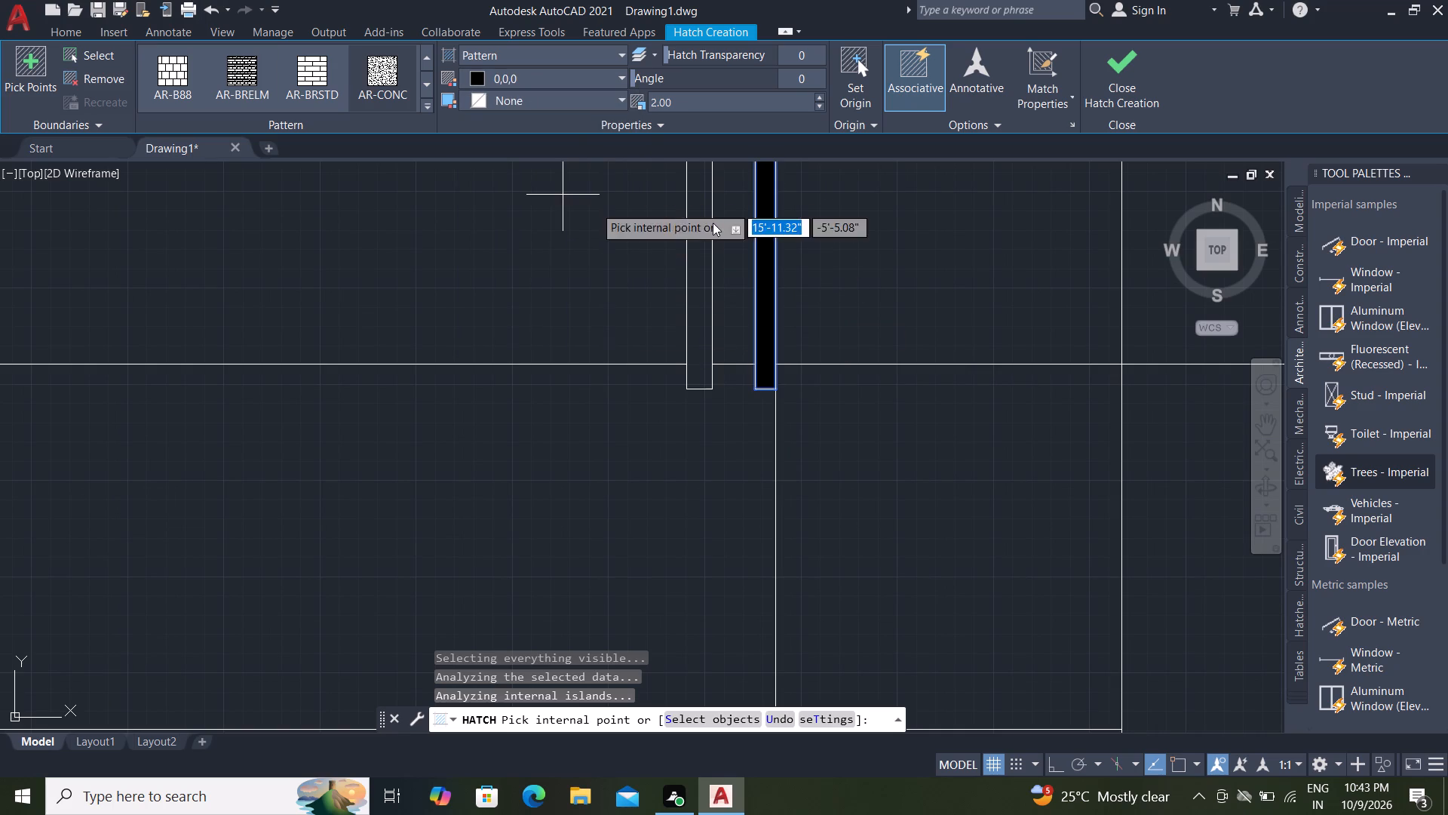
click(699, 233)
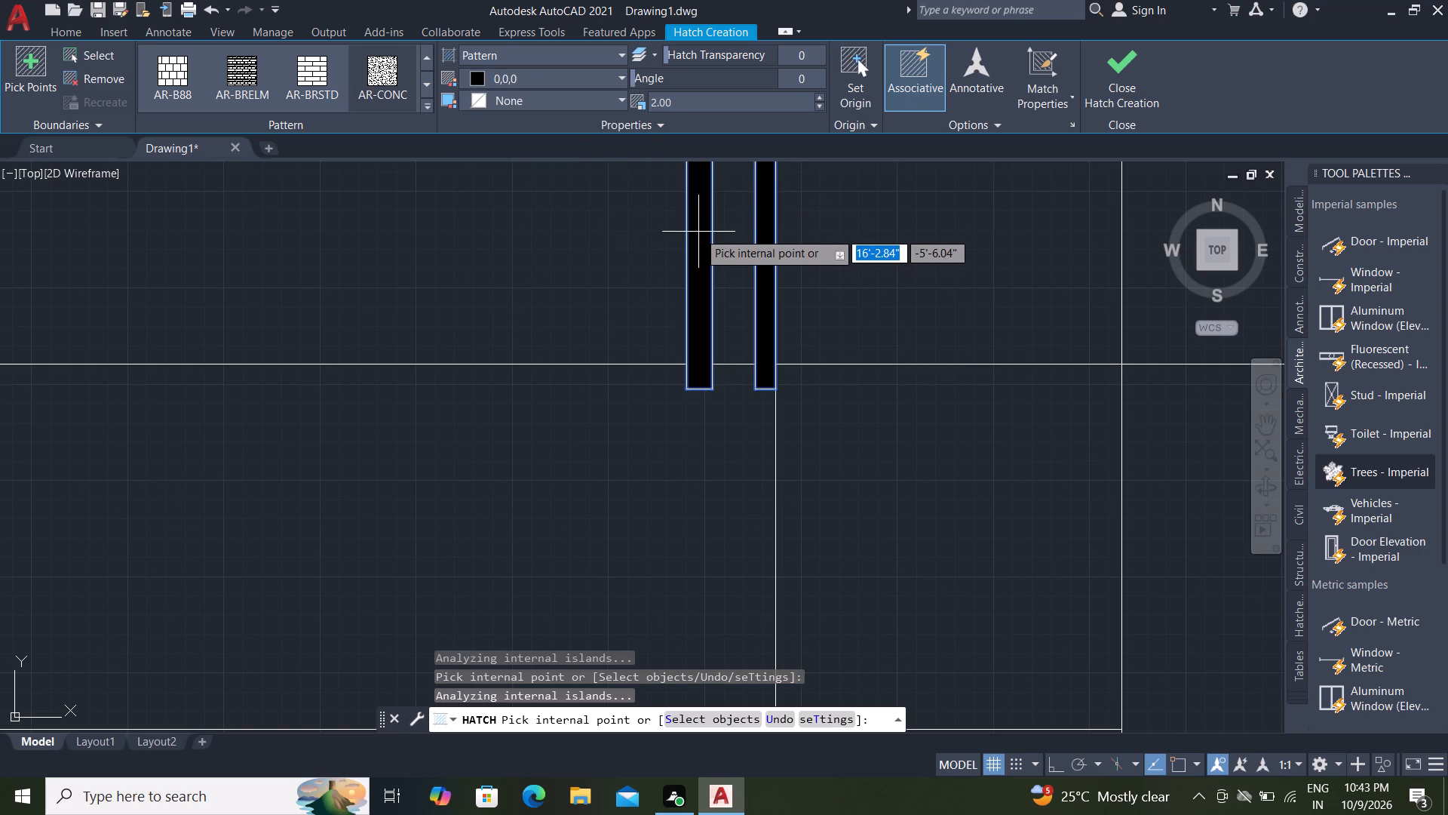
key(Escape)
scroll(664, 251, down, 2)
middle_drag(676, 248, 678, 248)
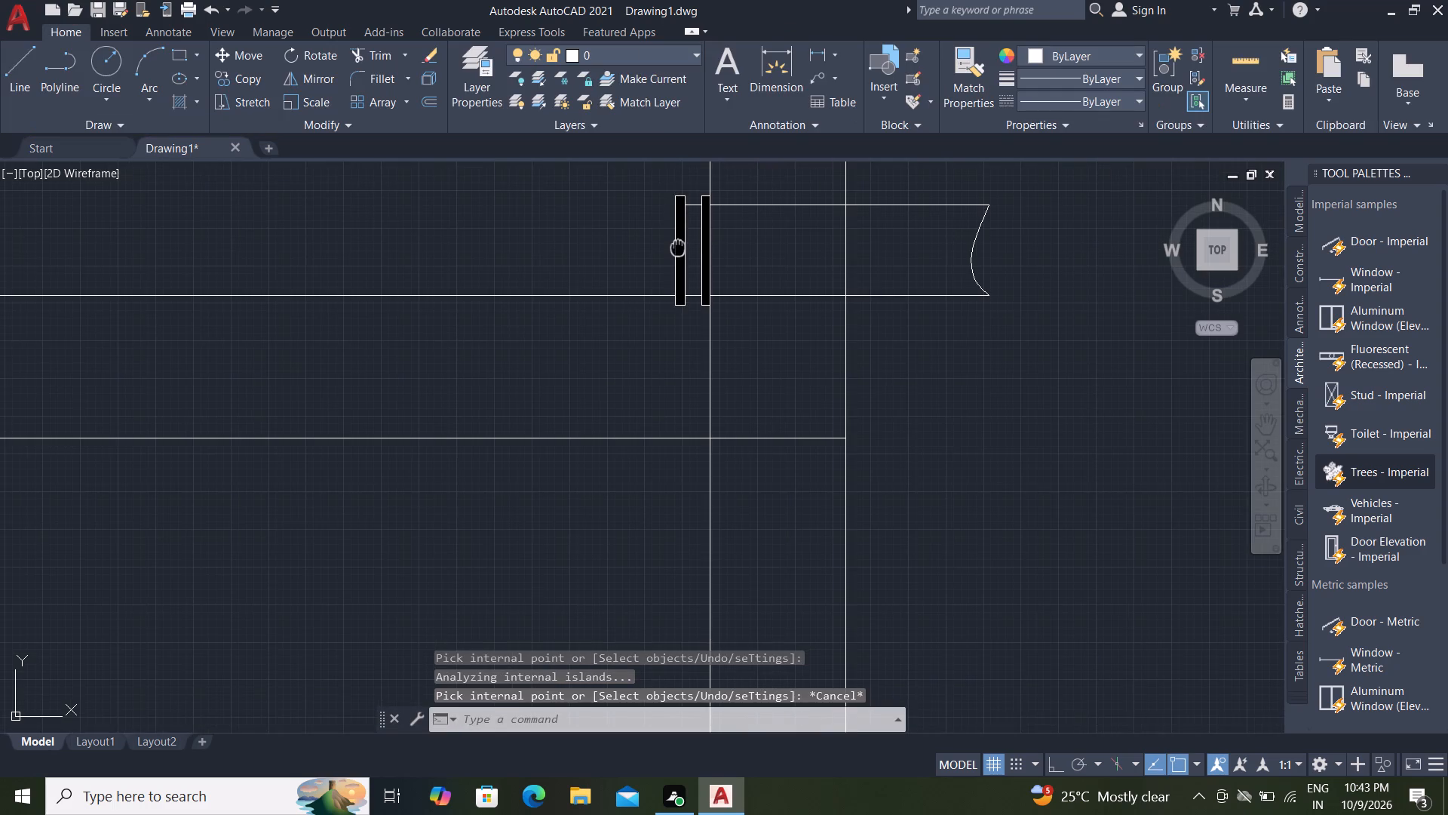
middle_drag(678, 248, 766, 257)
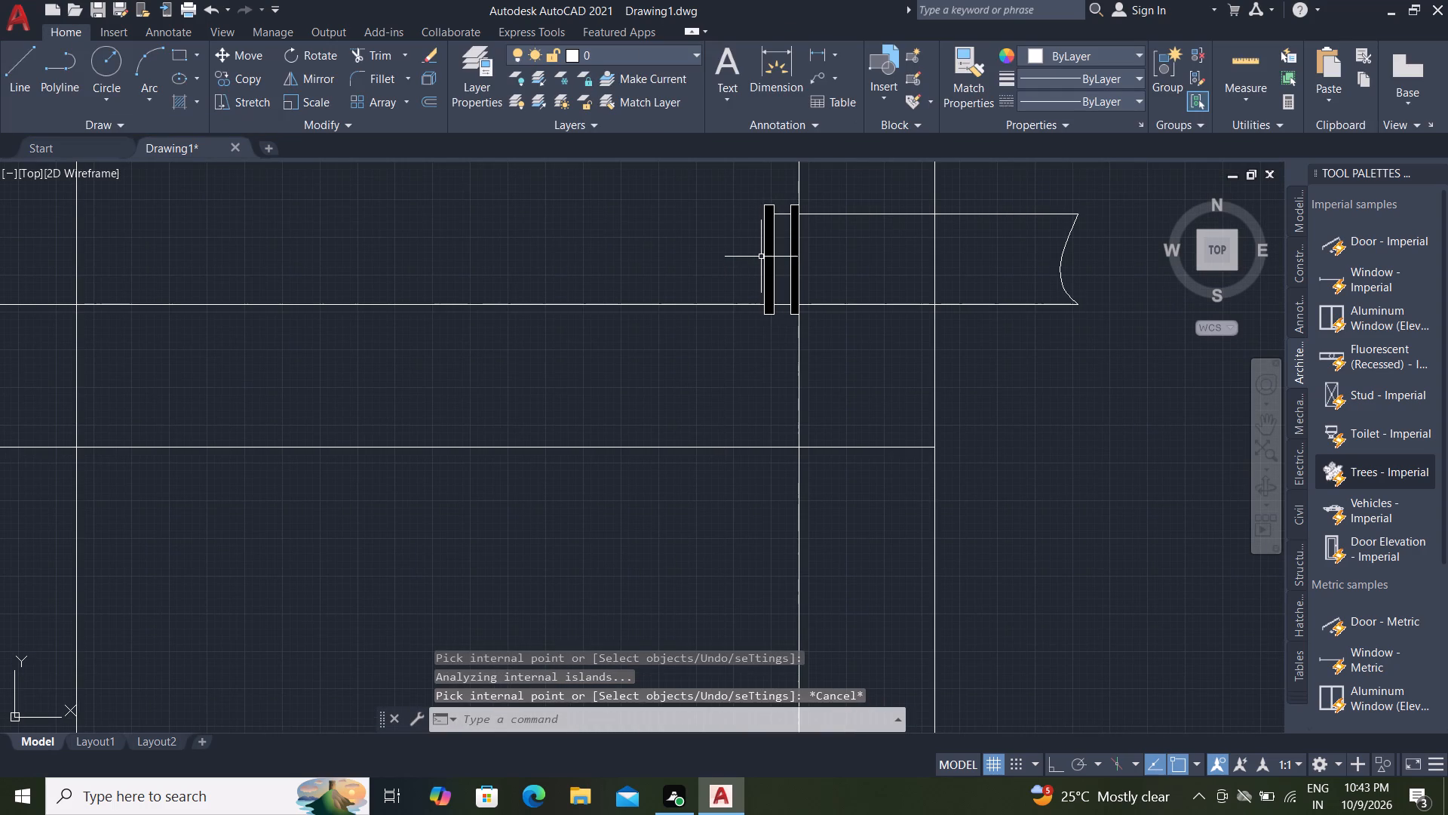
With Ortho on, draw a stepped line from the tank-side collar near the pipe's top: short run into the tank, about 1.08" up, further into the tank.
scroll(767, 250, up, 1)
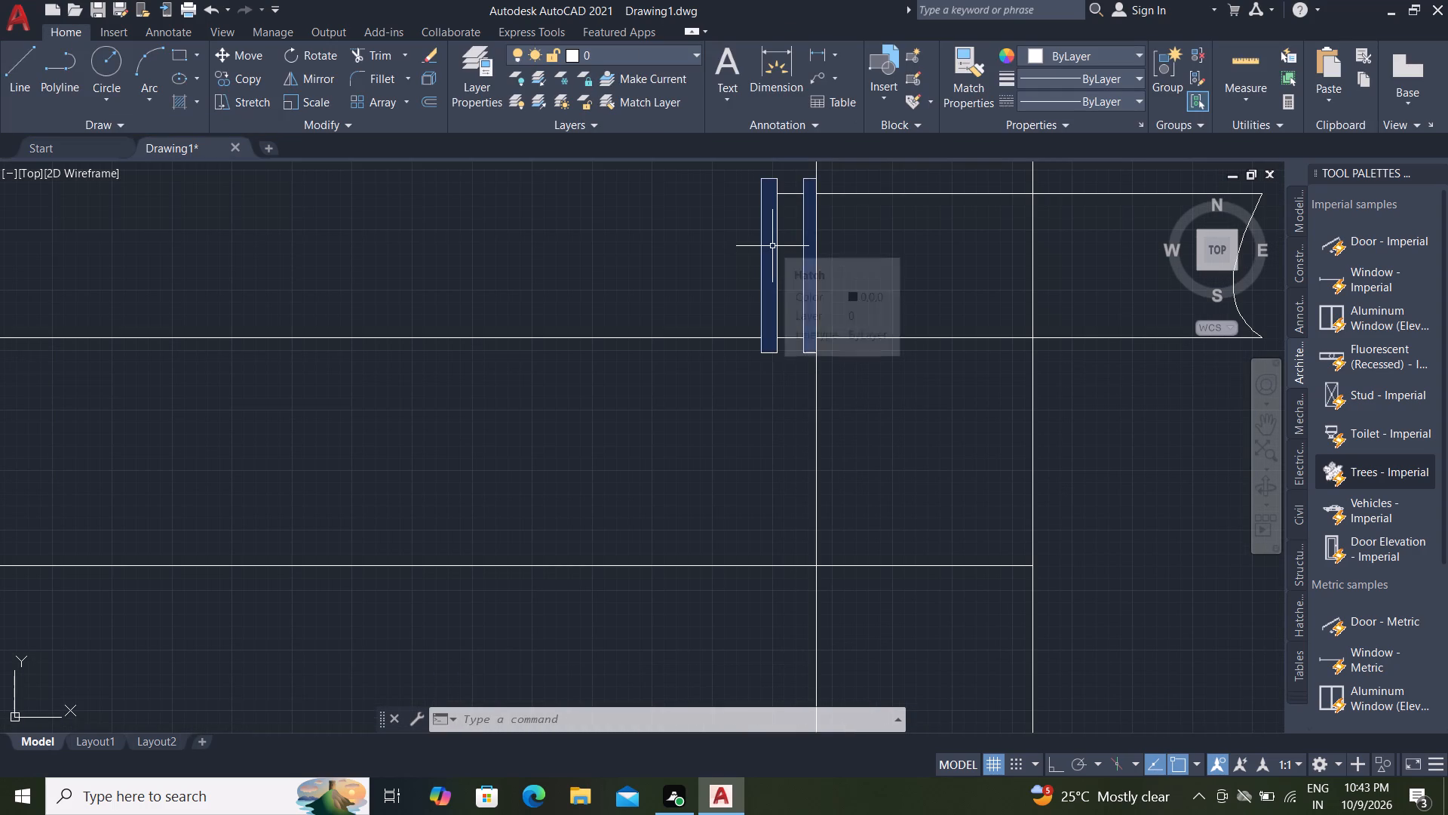
scroll(756, 224, up, 1)
middle_drag(752, 224, 775, 239)
key(Escape)
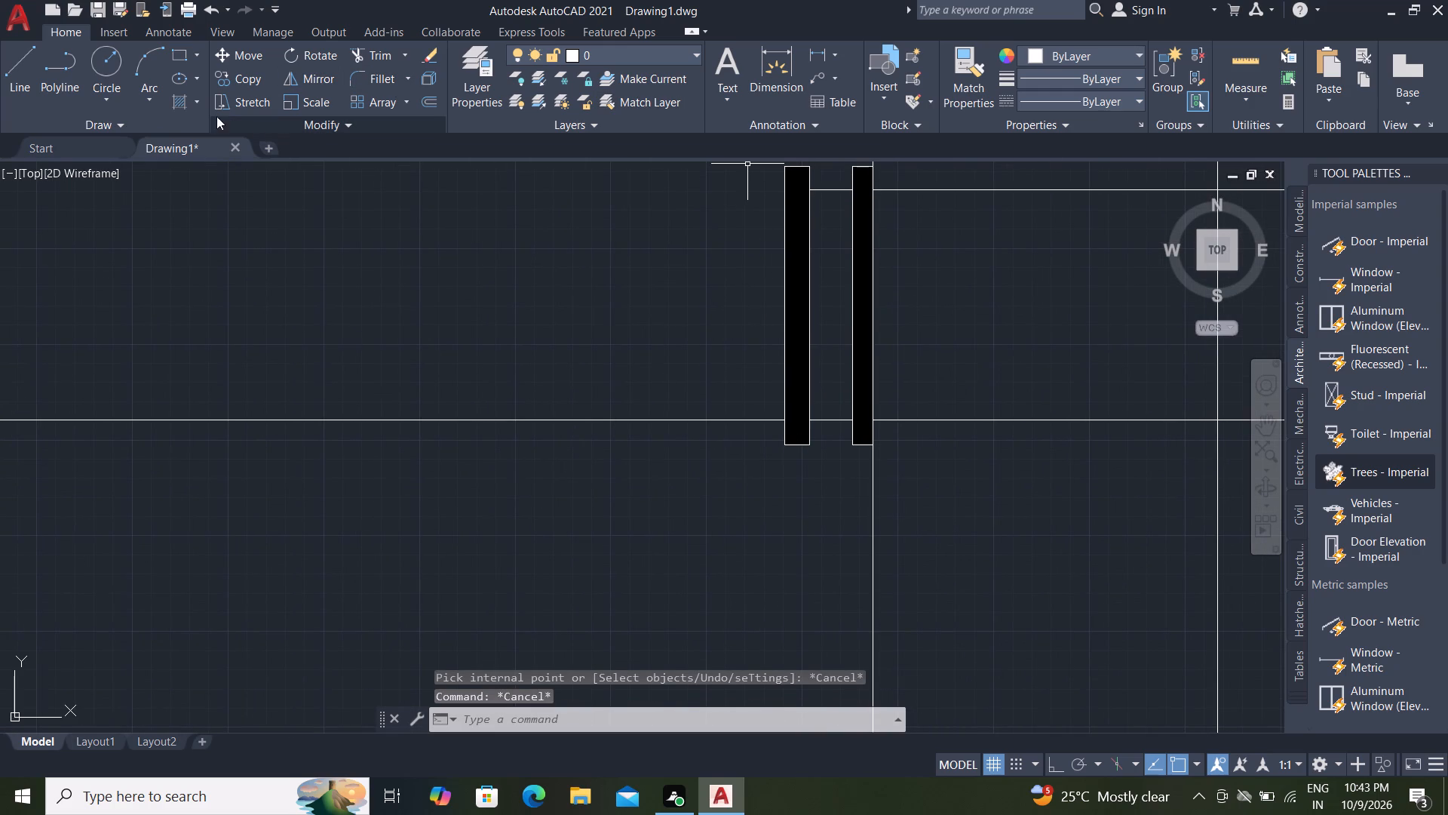
click(192, 47)
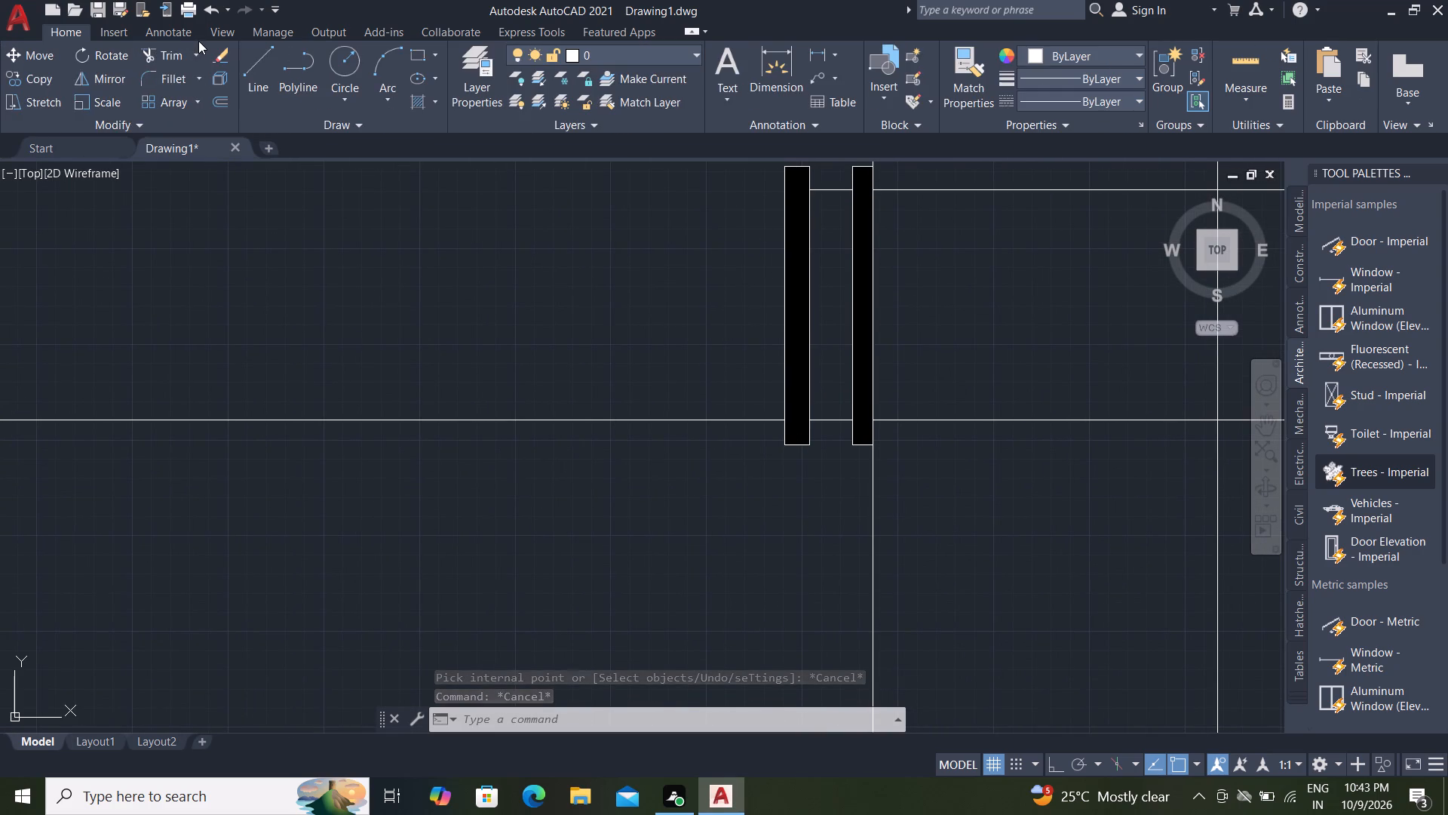
click(198, 41)
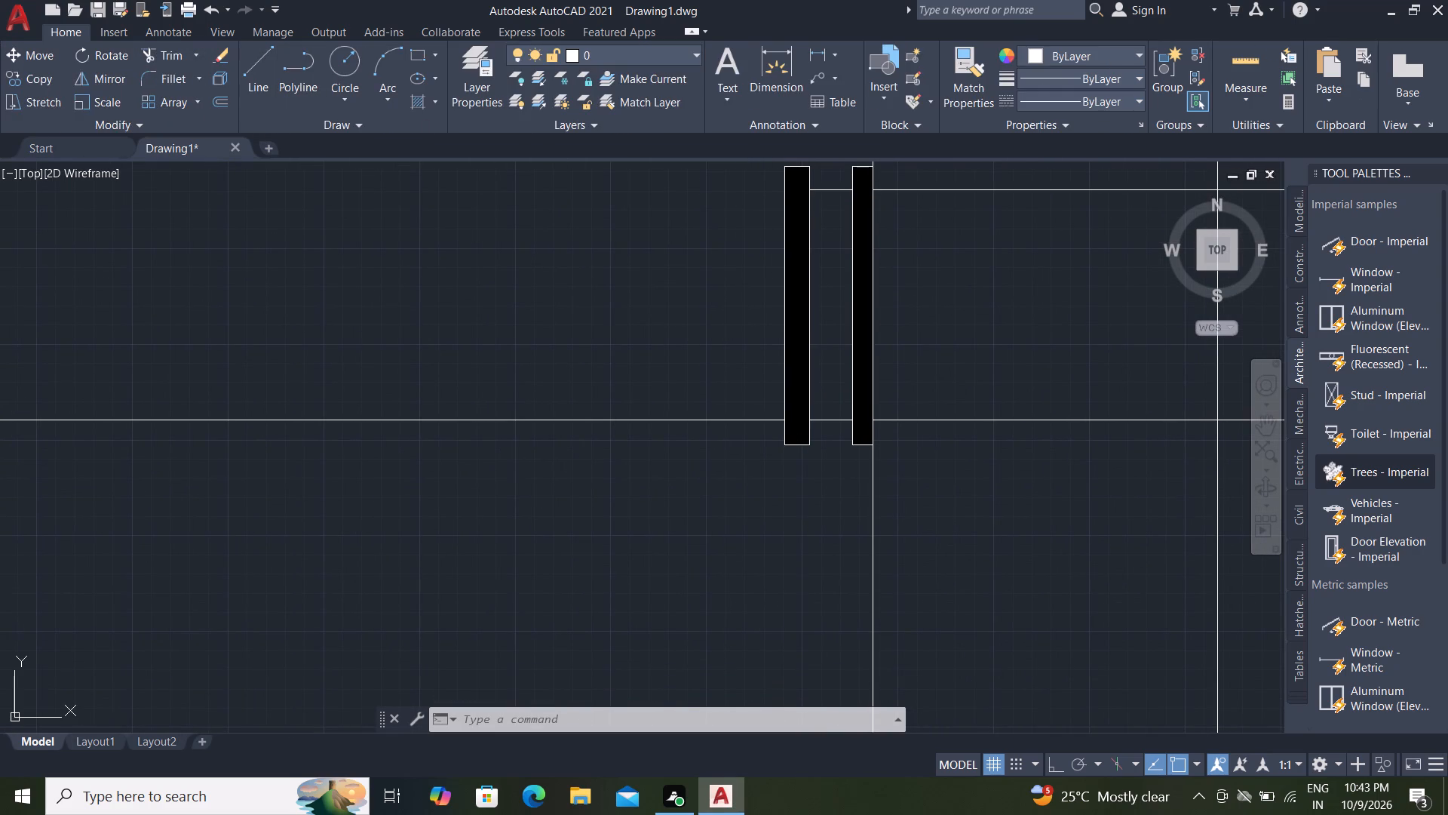
middle_drag(739, 195, 768, 226)
key(Escape)
key(Escape)
key(l)
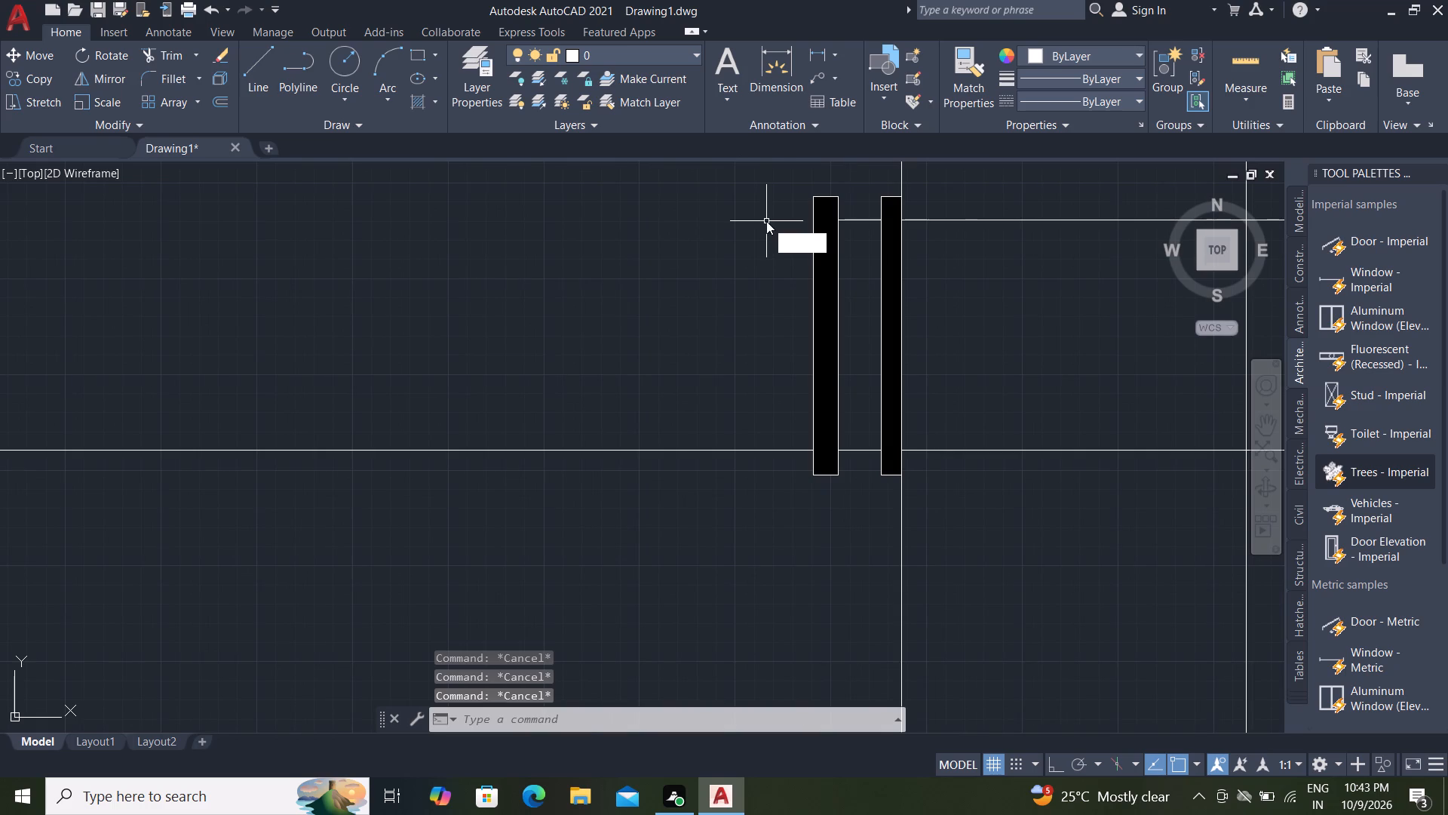
key(space)
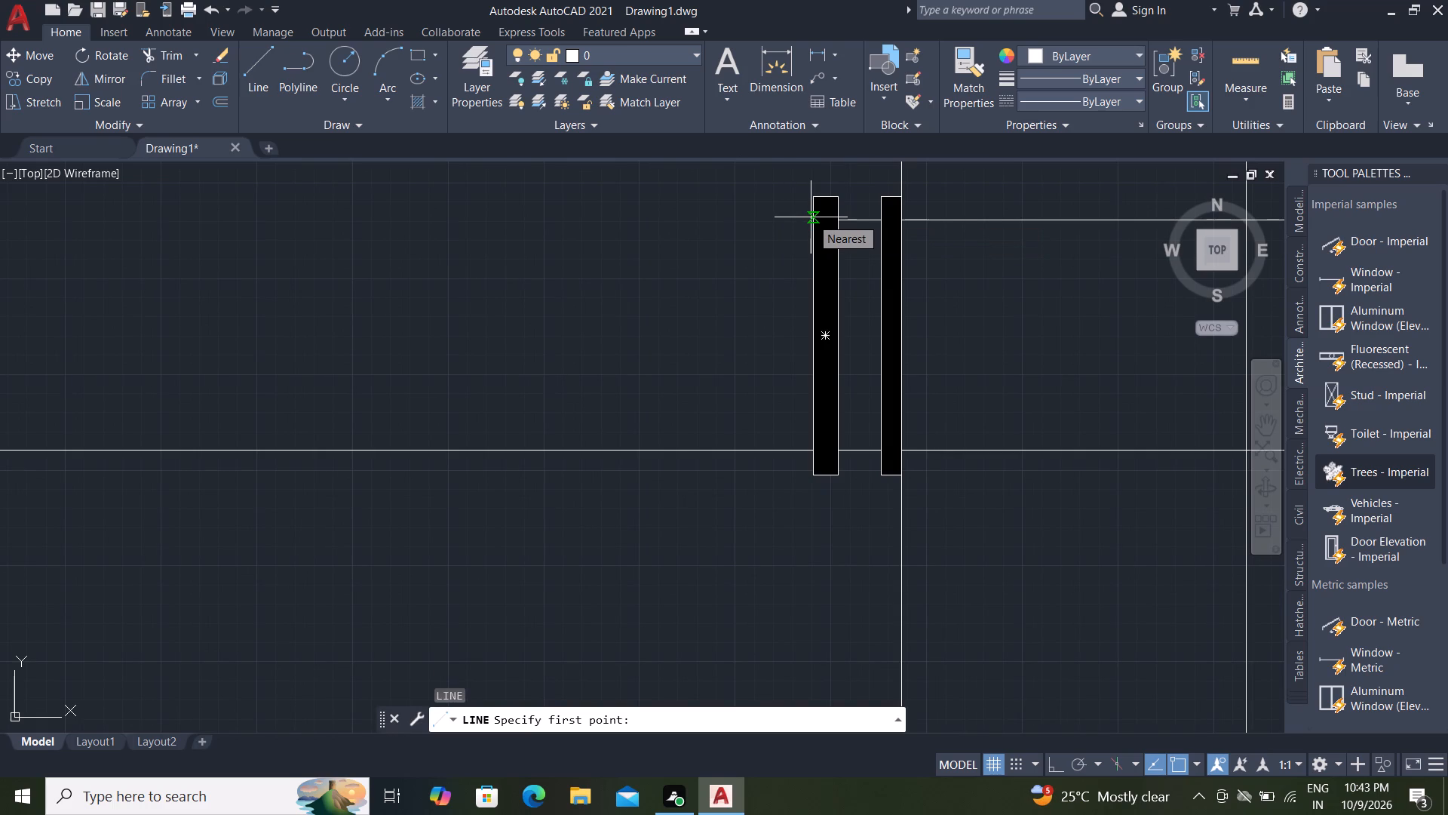
click(811, 217)
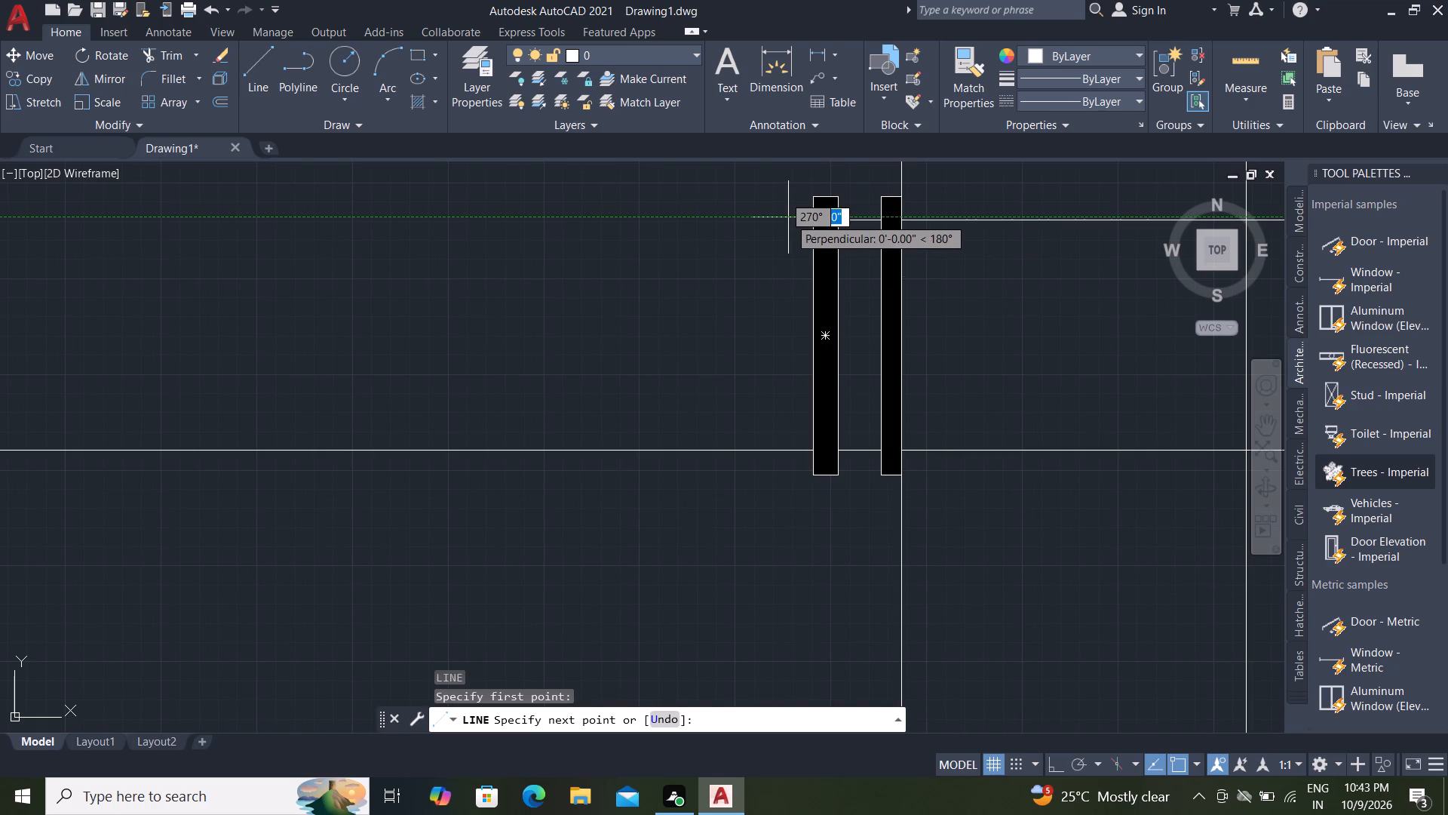
click(782, 217)
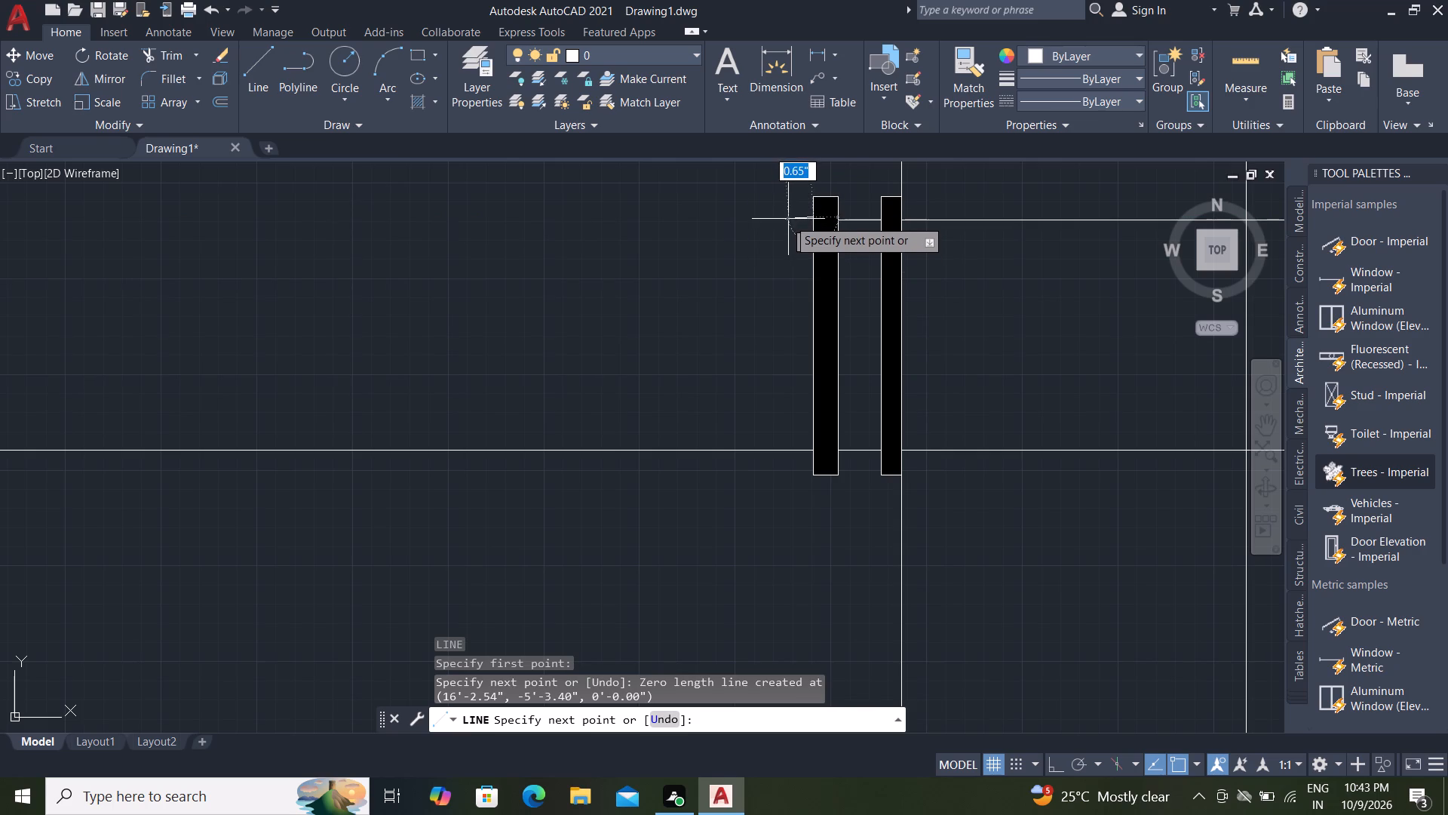
key(F8)
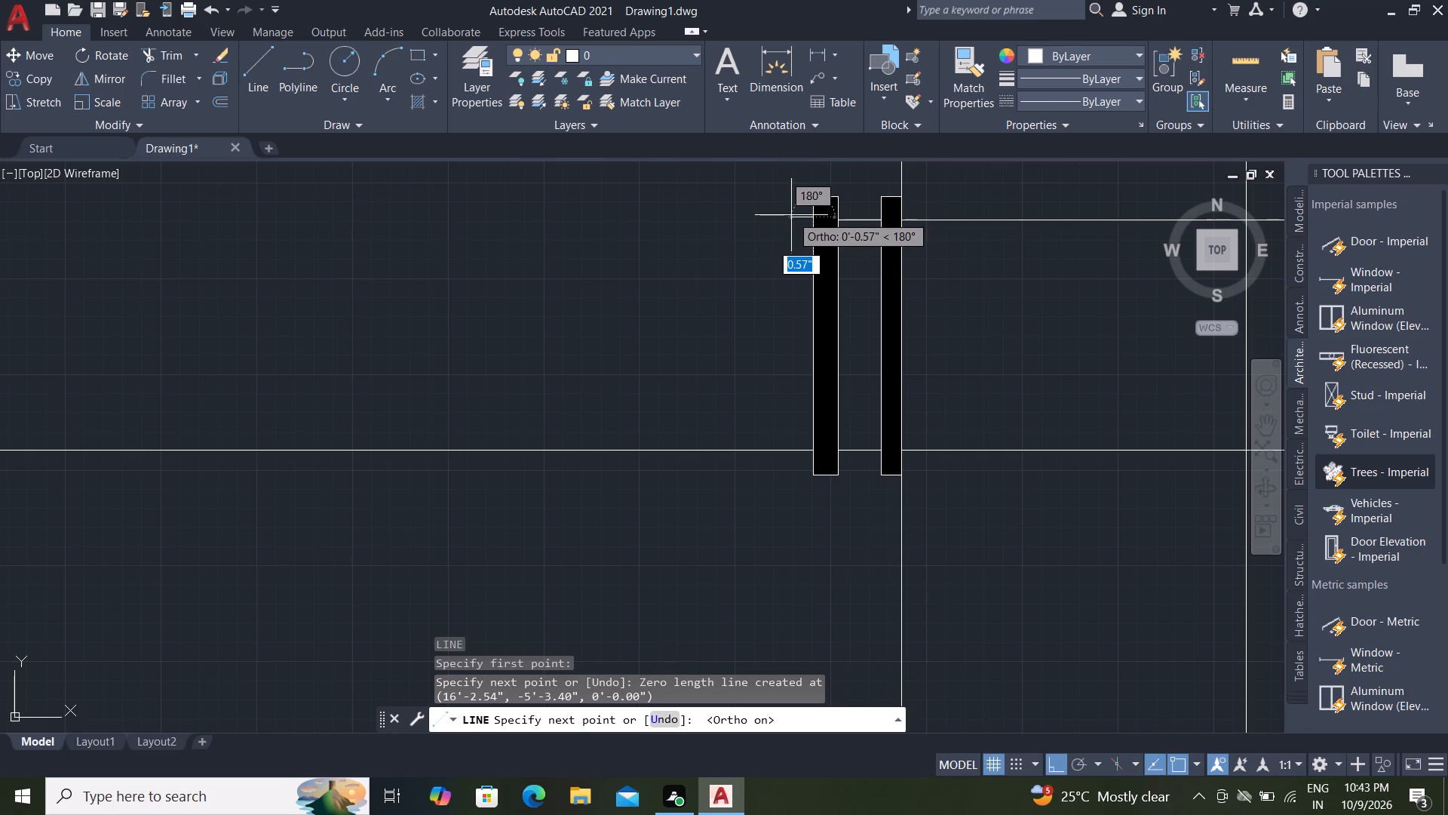
click(796, 215)
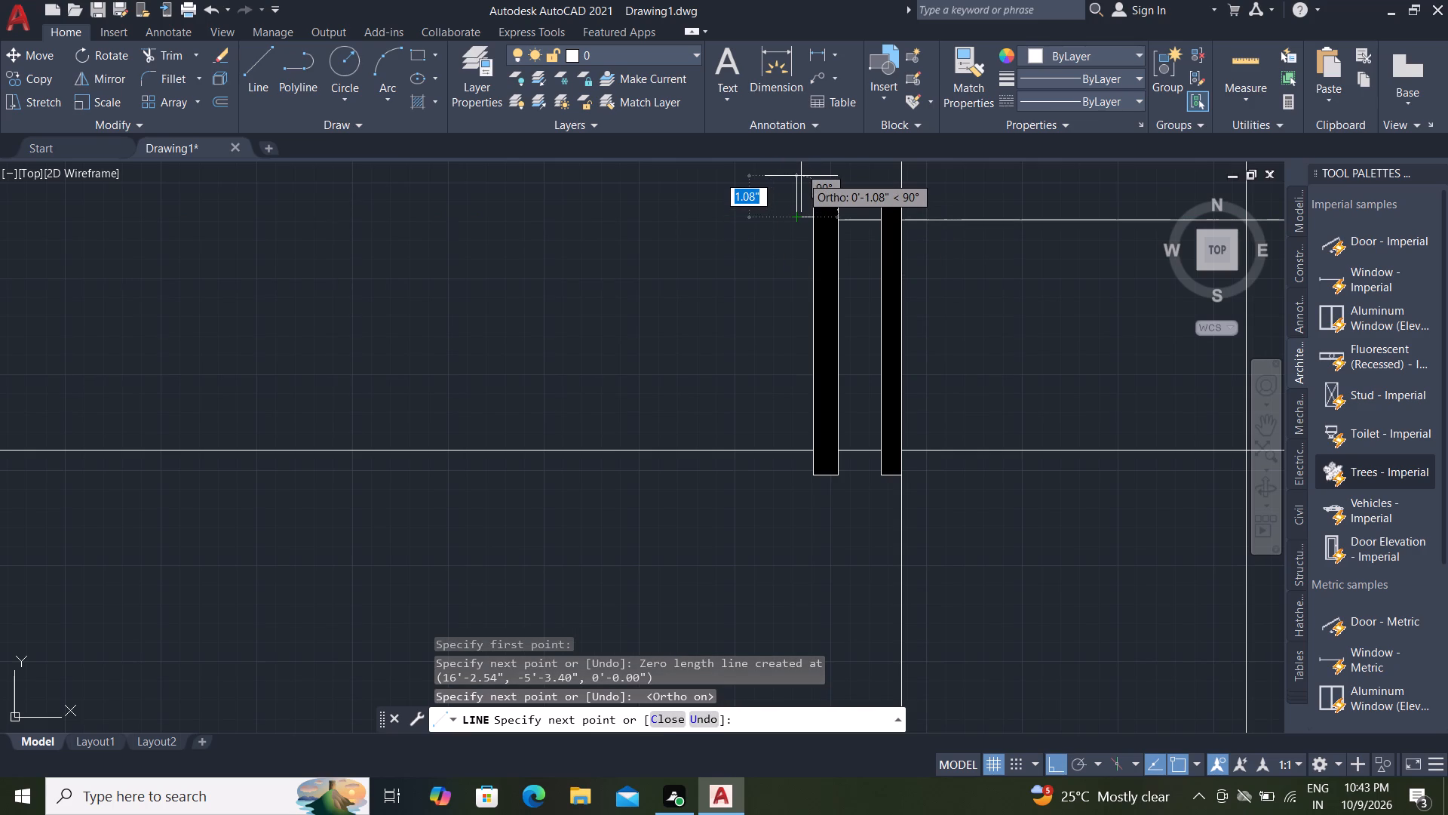
click(800, 176)
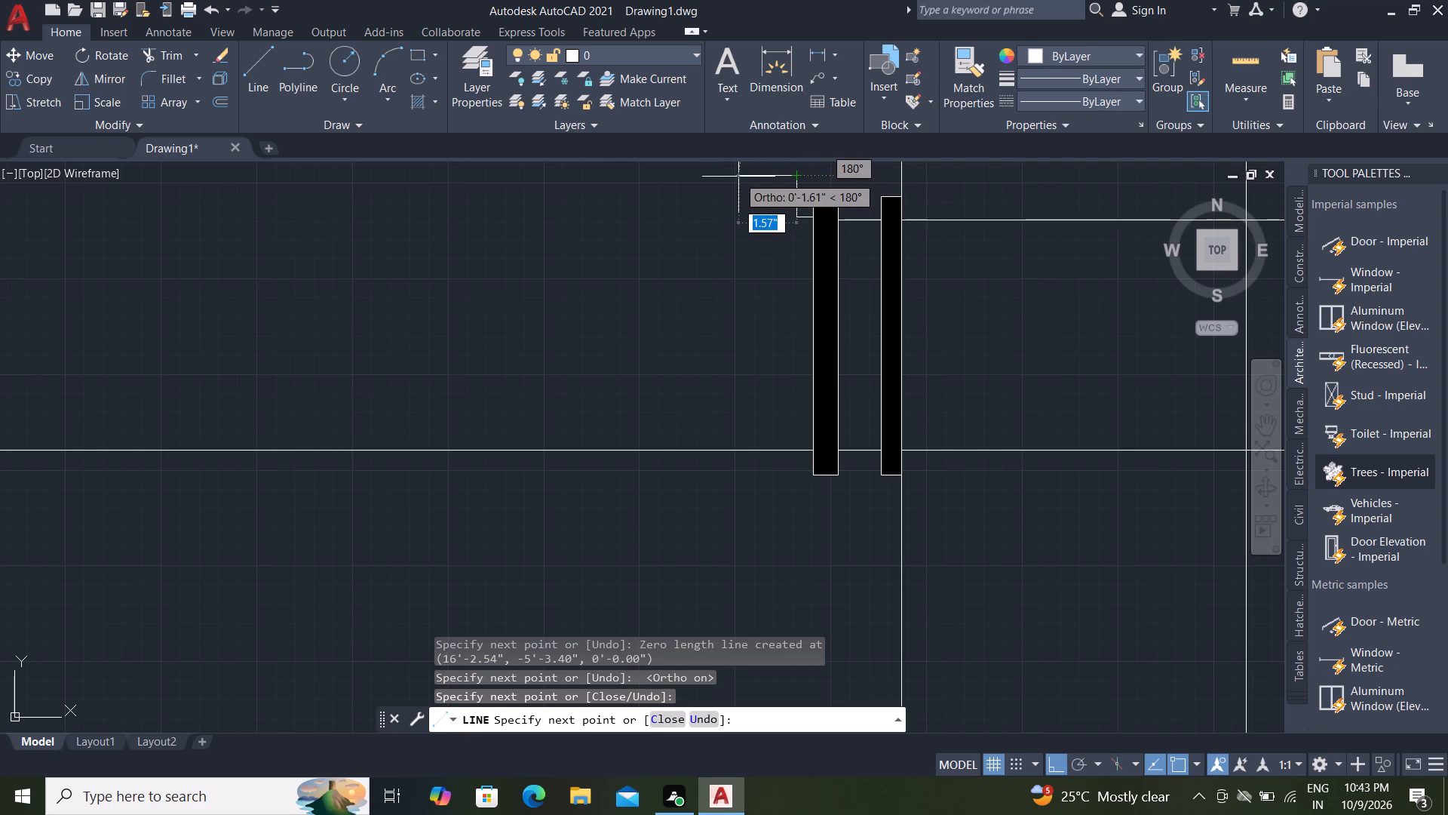
click(732, 177)
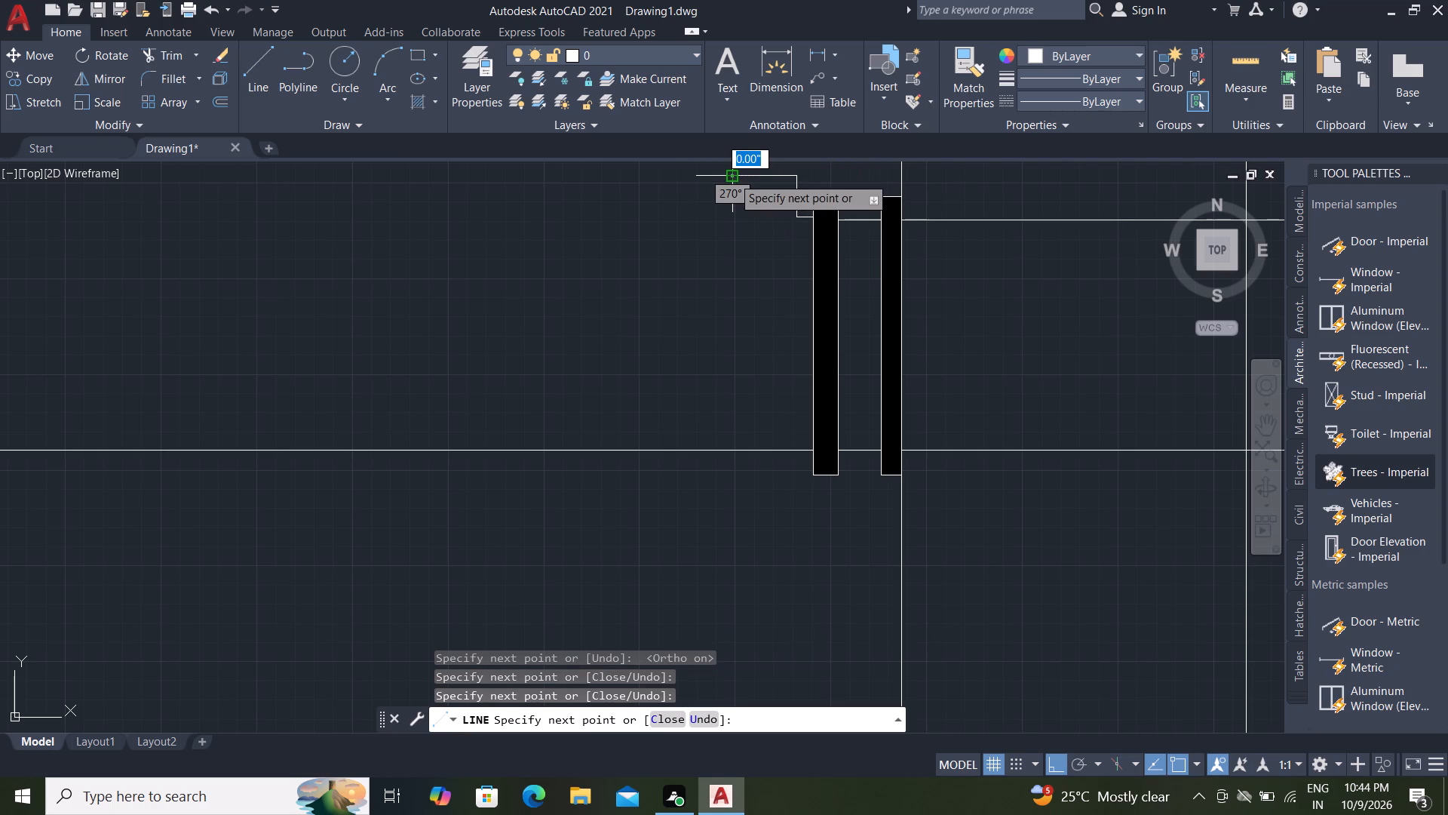
key(Escape)
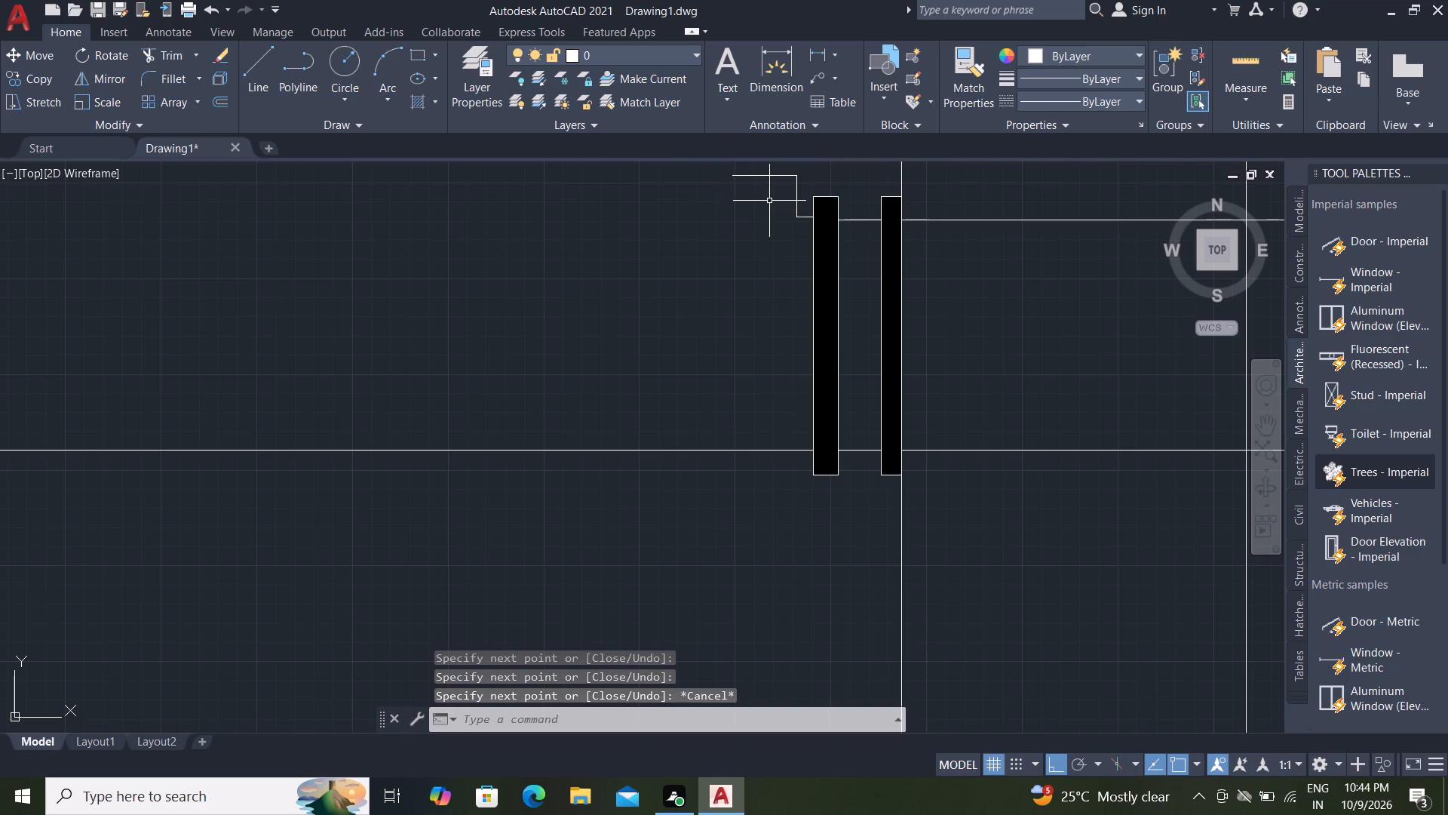
Draw a vertical pipe rectangle about 2.1" by 1'-4.7" from the stepped line's free end down to the horizontal line below the pipe.
key(r)
key(e)
key(c)
key(space)
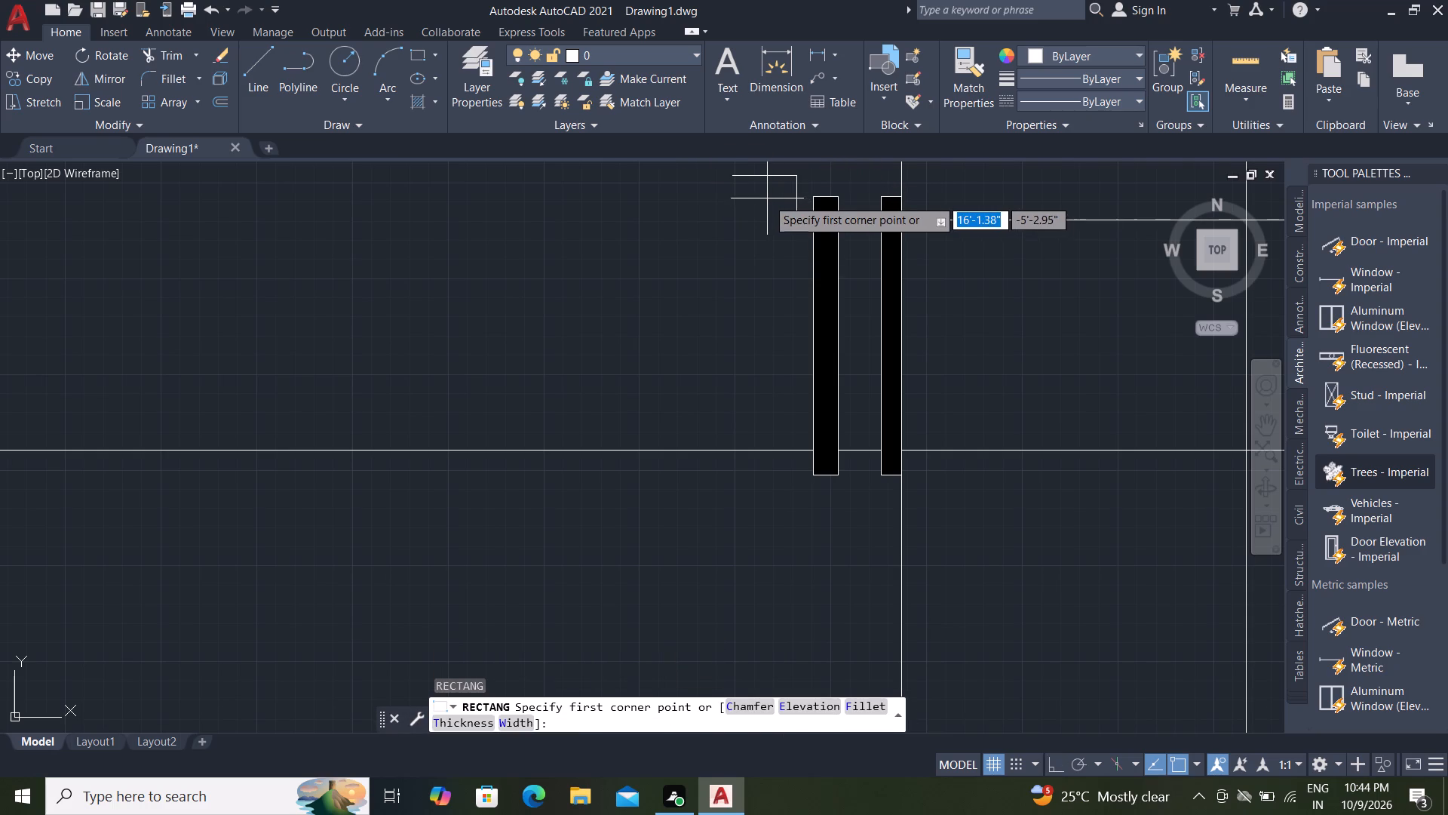
click(728, 178)
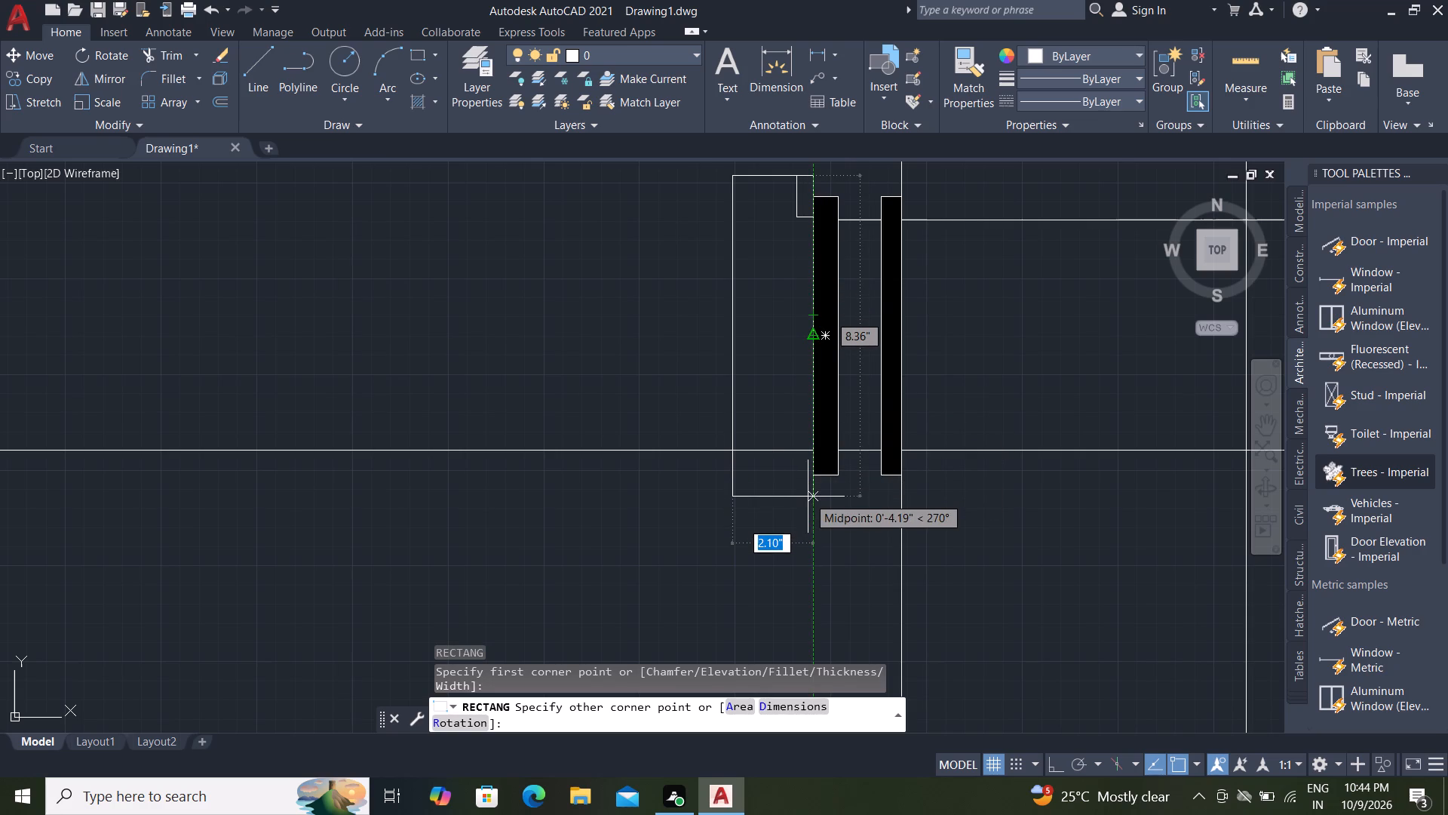
scroll(812, 516, down, 1)
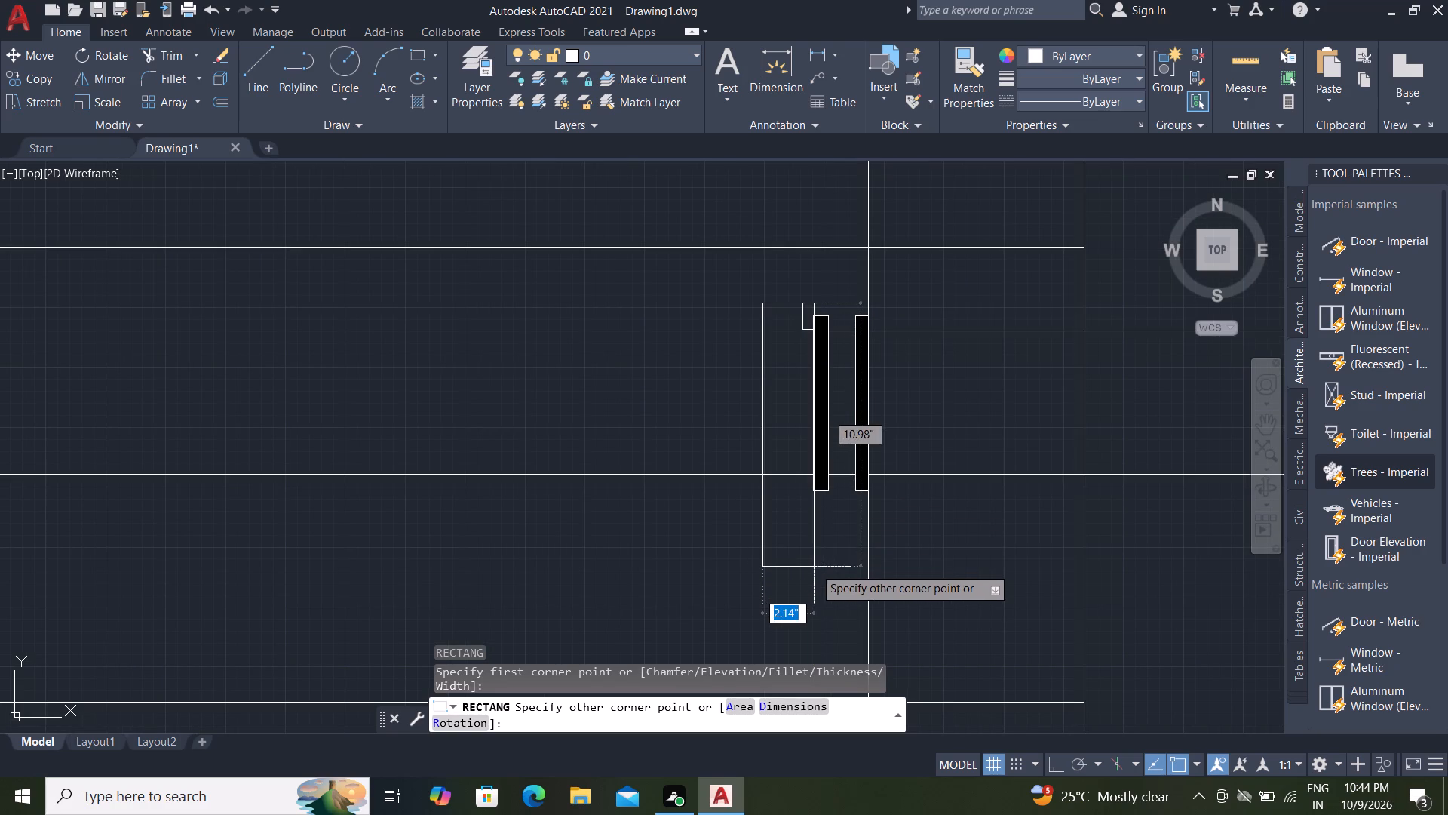
scroll(815, 567, down, 2)
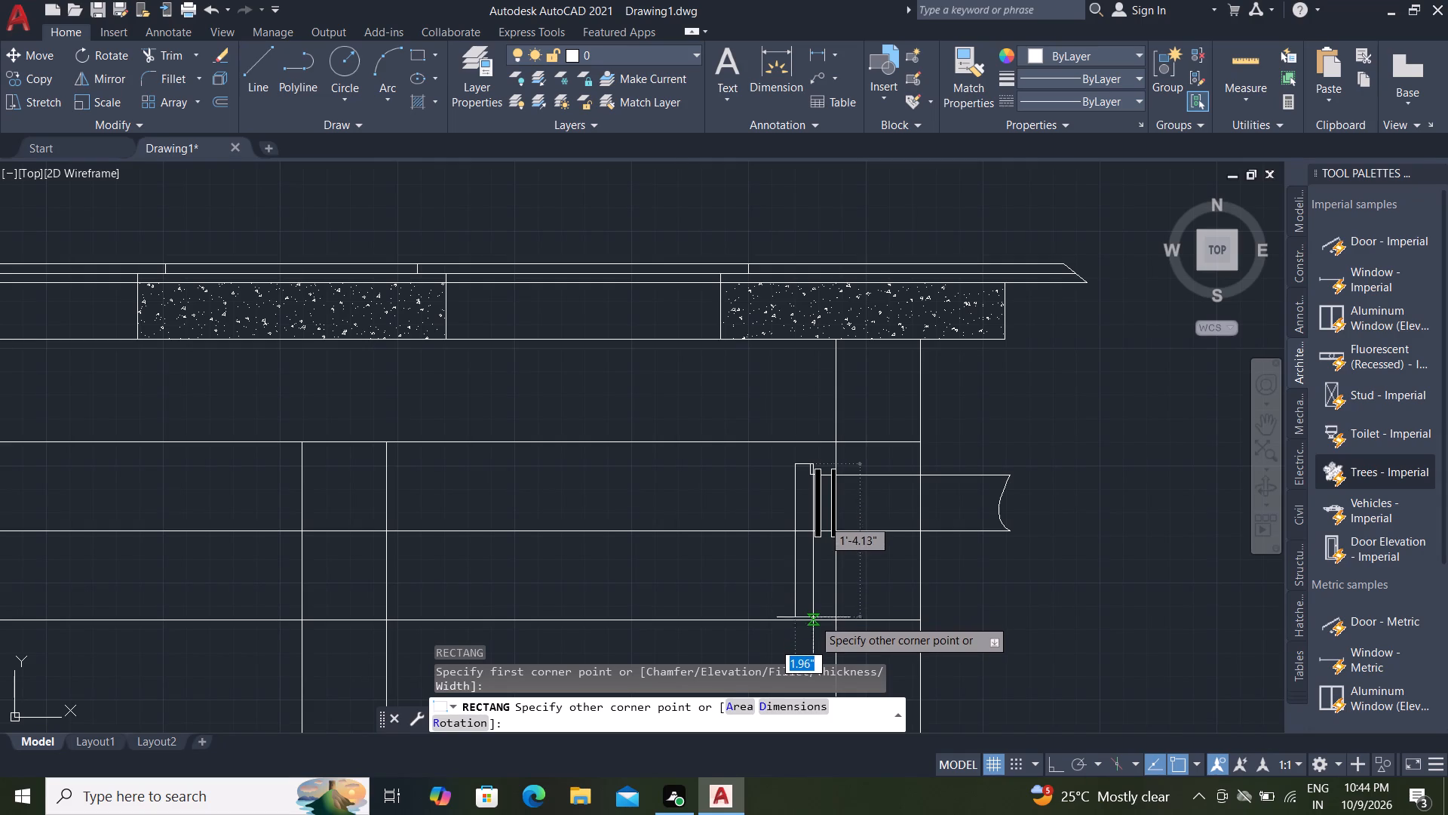
scroll(814, 622, up, 2)
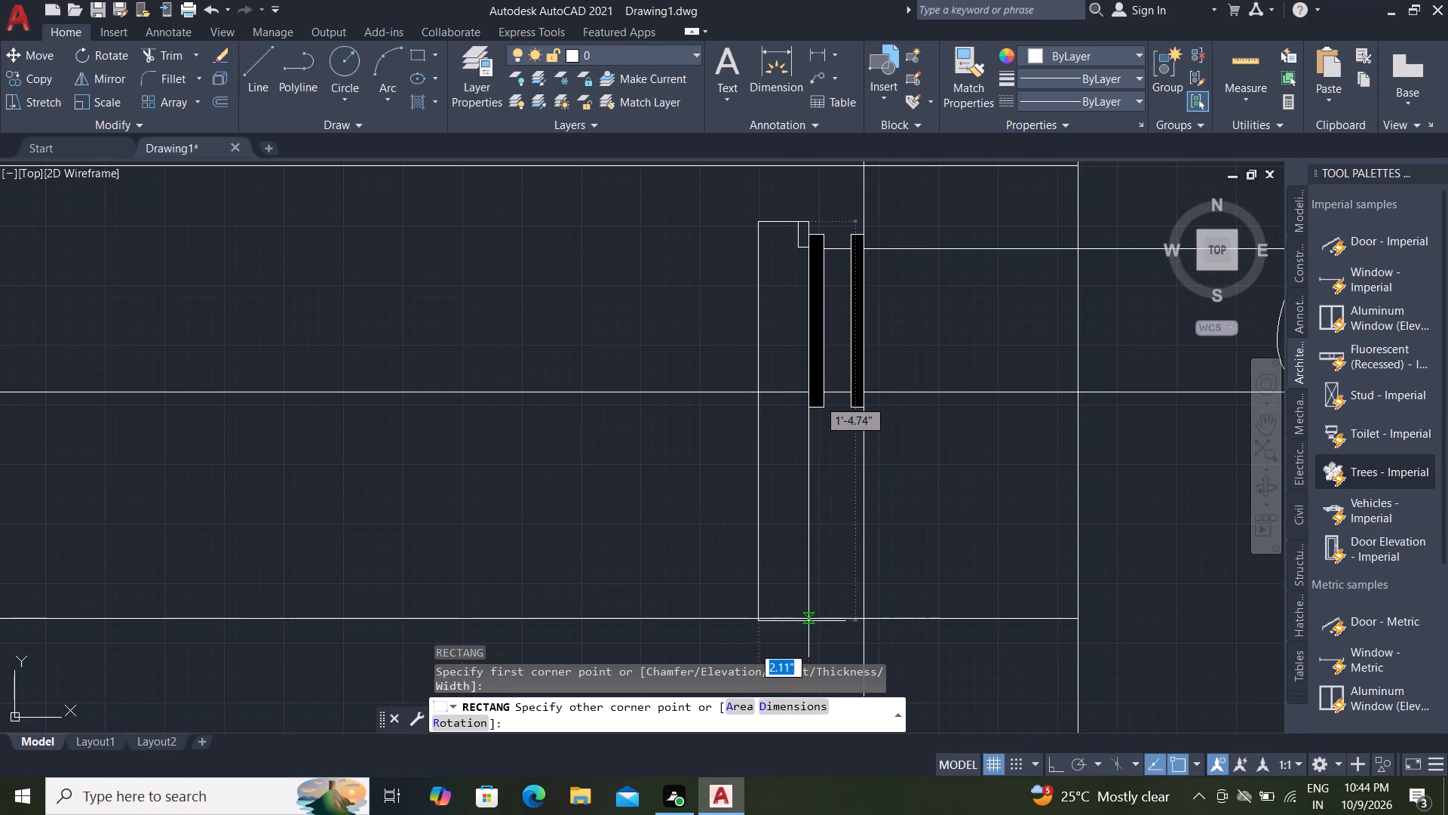
click(807, 610)
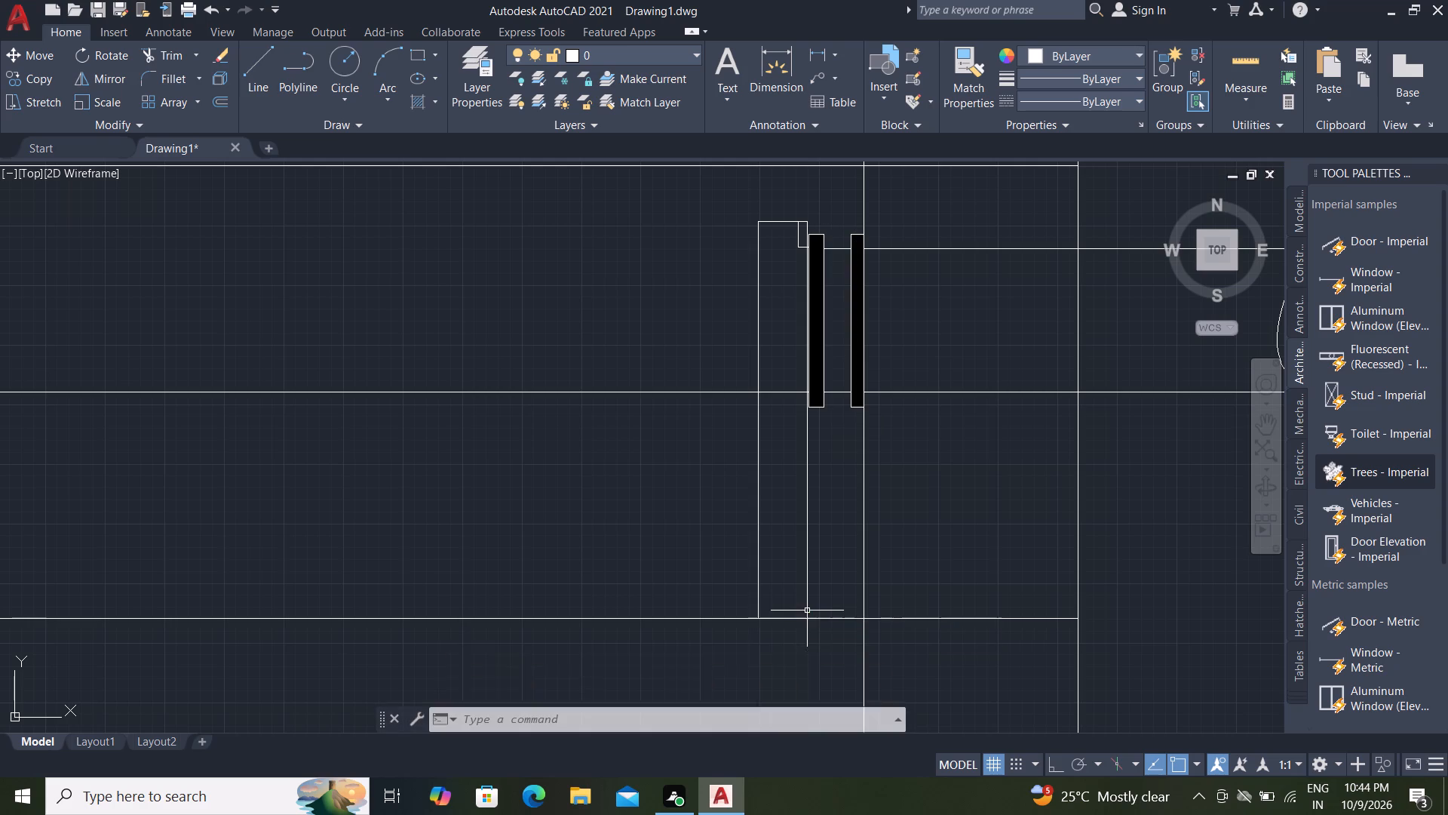
key(Escape)
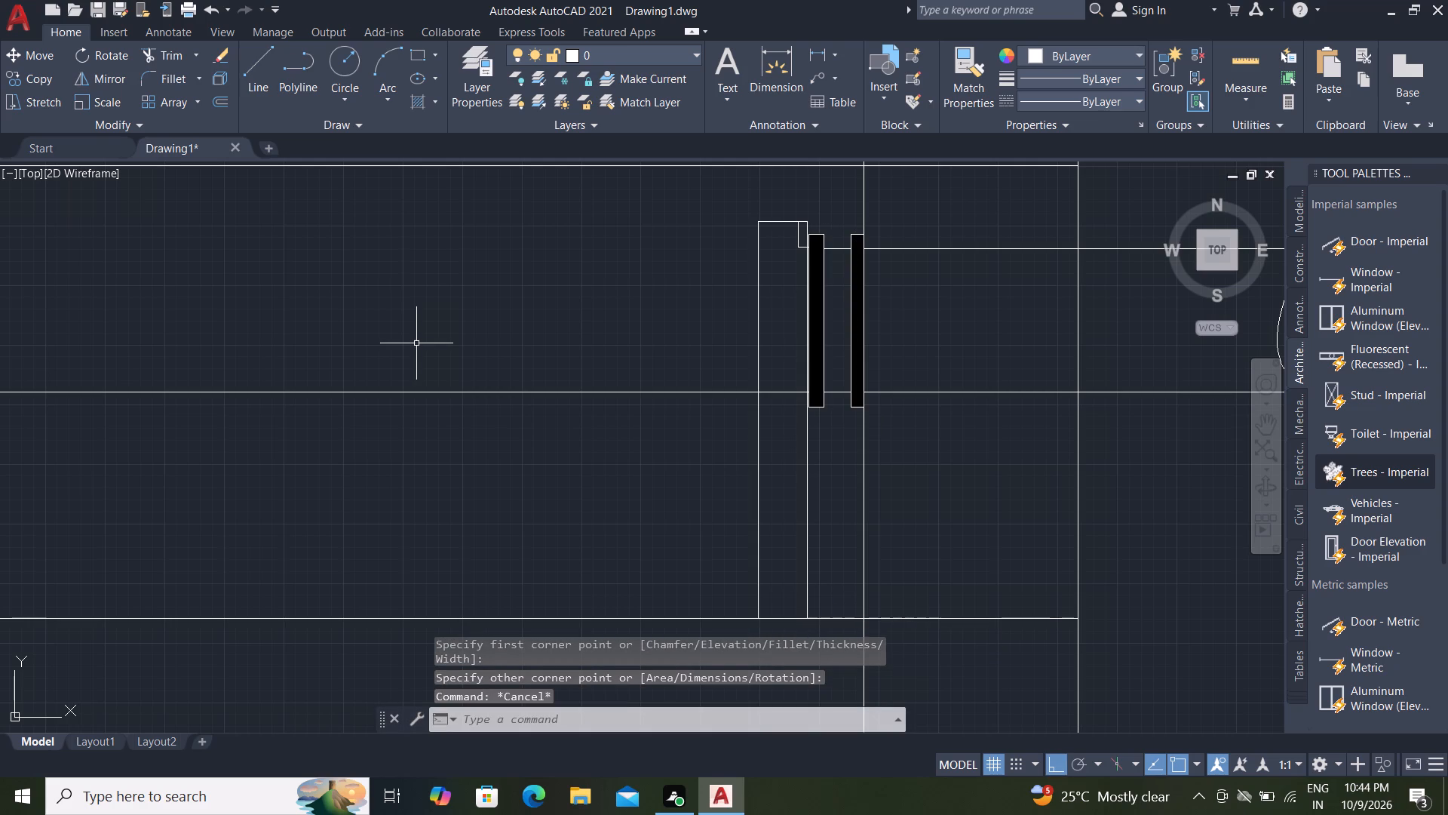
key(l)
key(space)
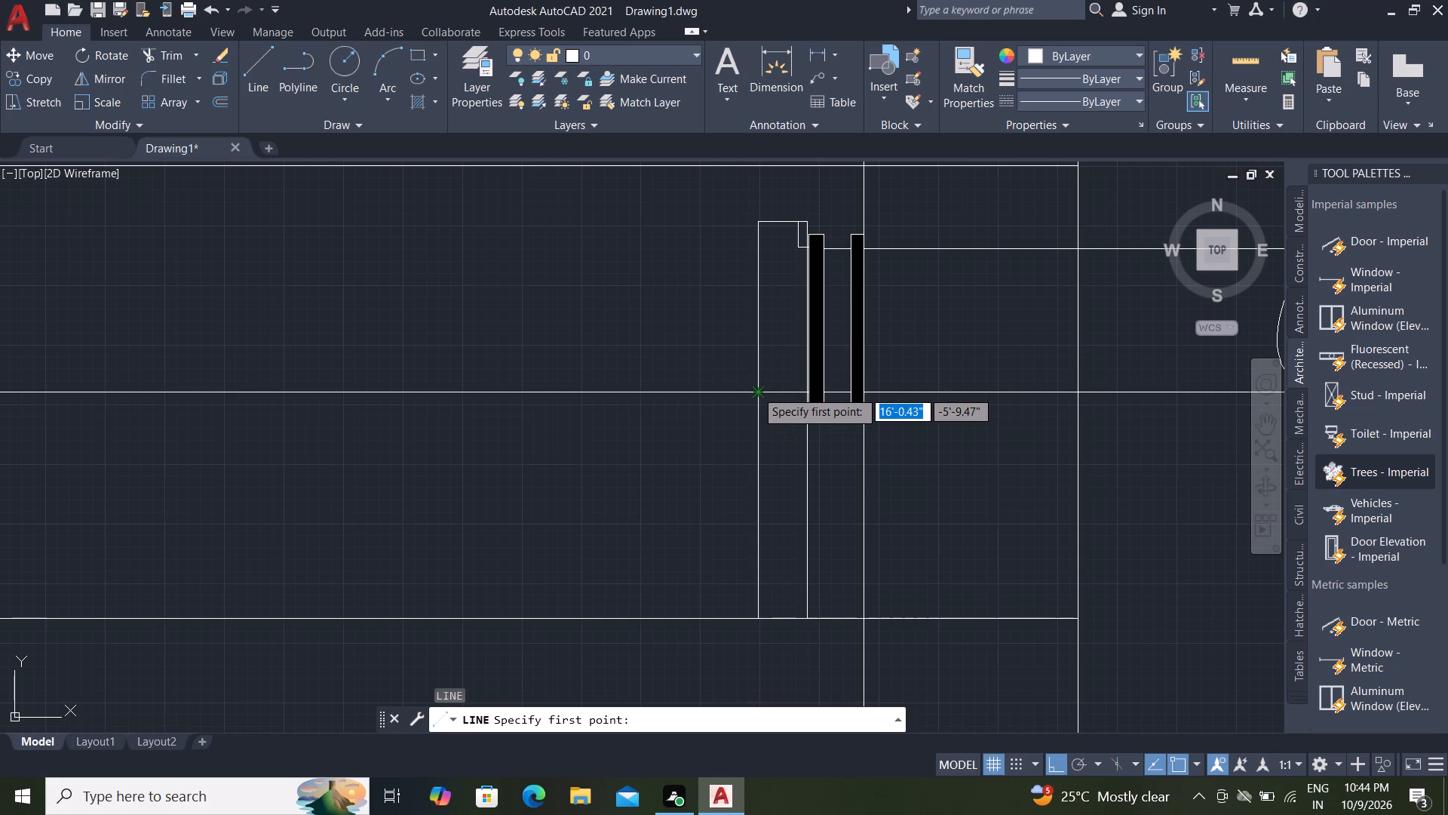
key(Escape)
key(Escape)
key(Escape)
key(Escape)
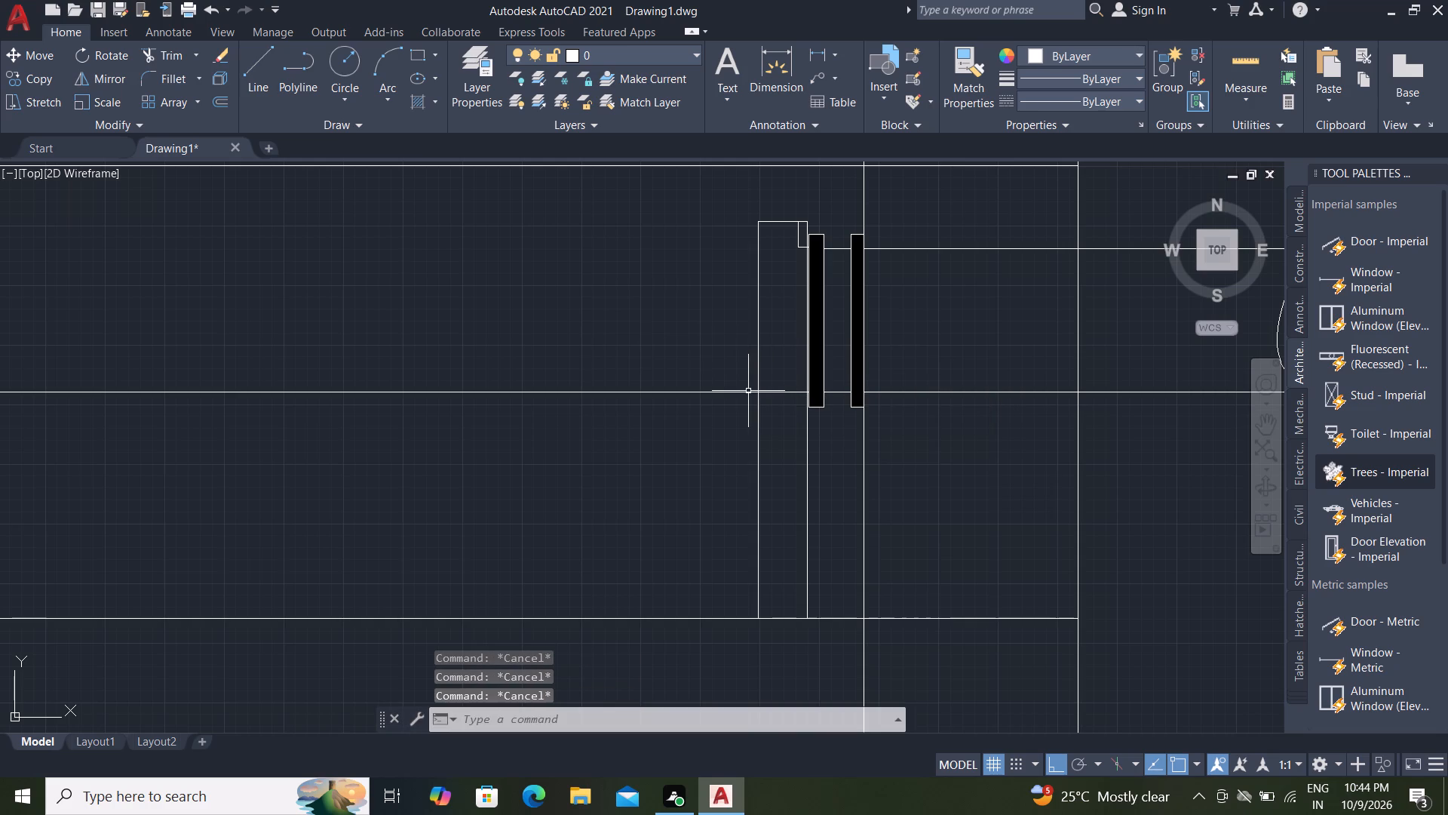
Draw a rectangle about 2.03" by 0.31" across the vertical pipe's width, directly below the horizontal line that crosses it.
text(REC)
key(space)
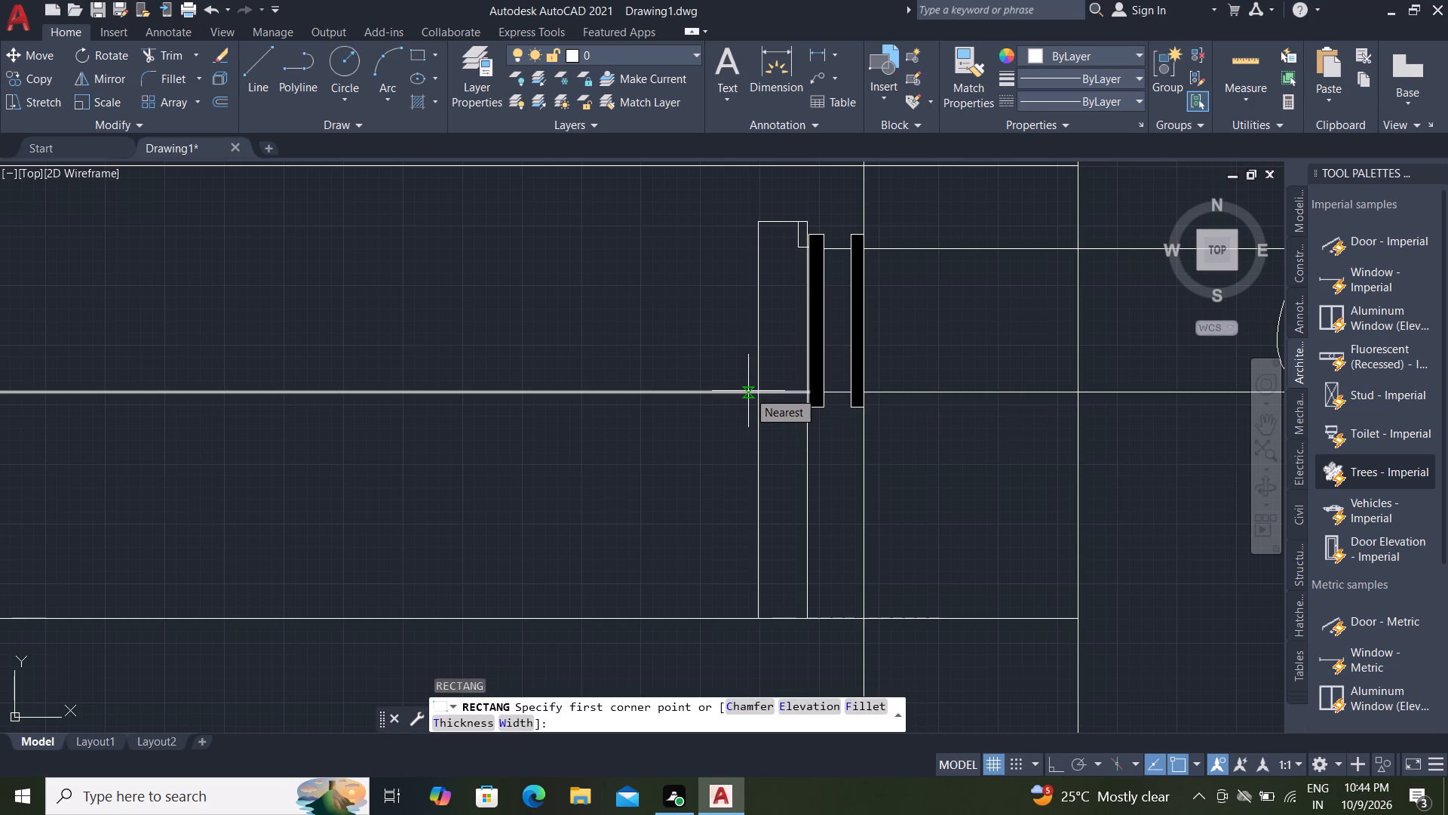
click(760, 389)
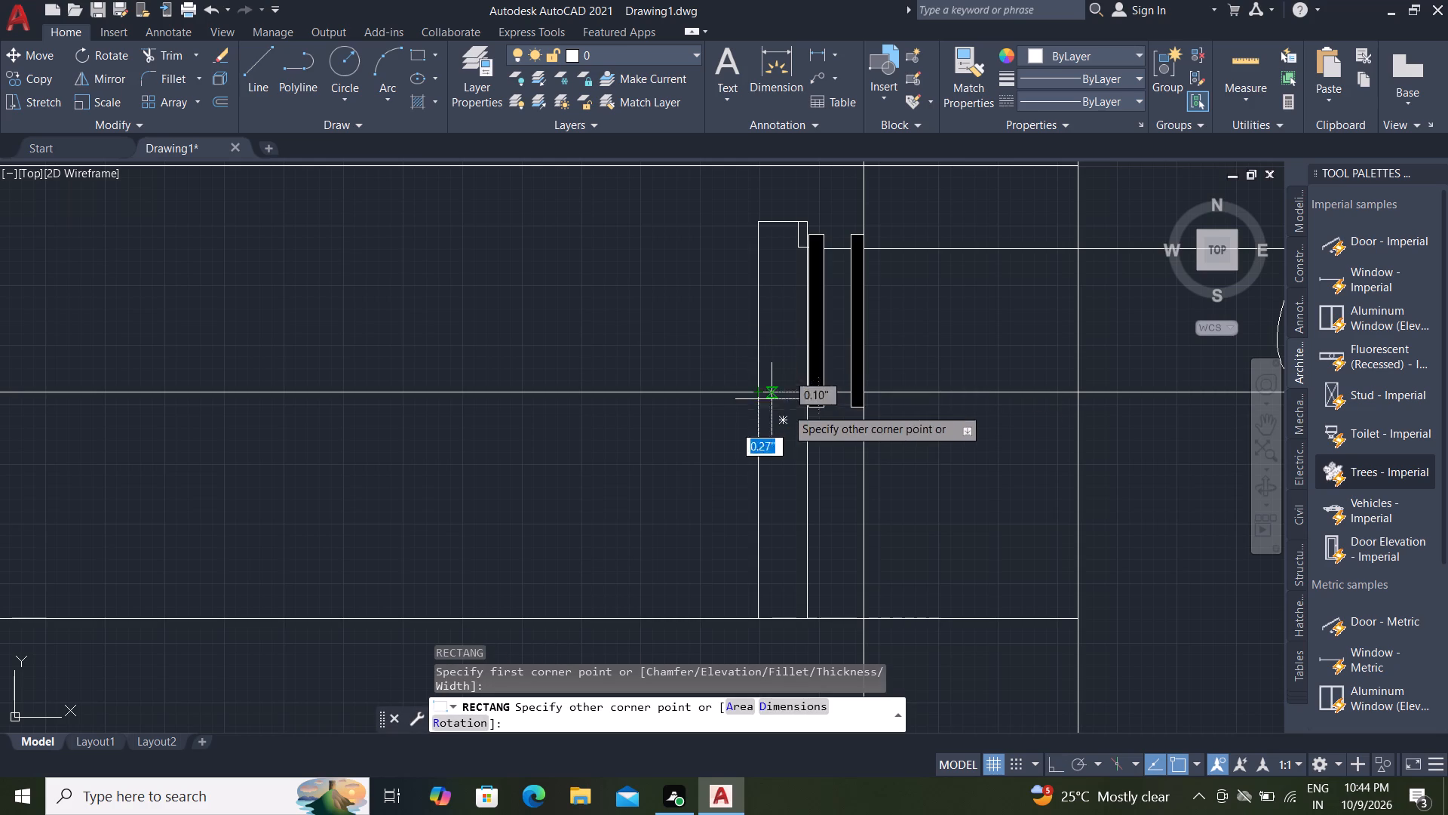
scroll(804, 406, up, 4)
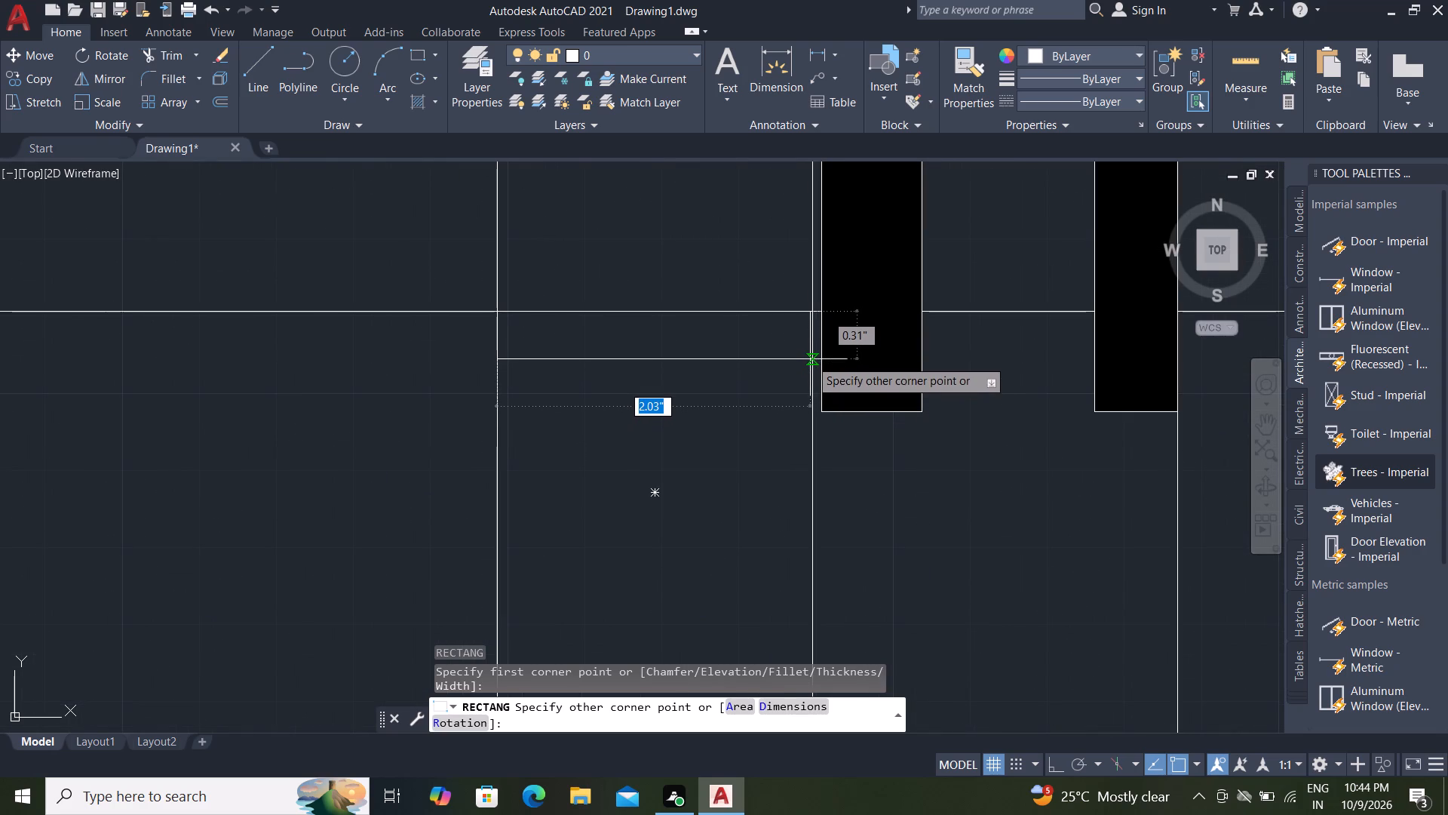
click(810, 359)
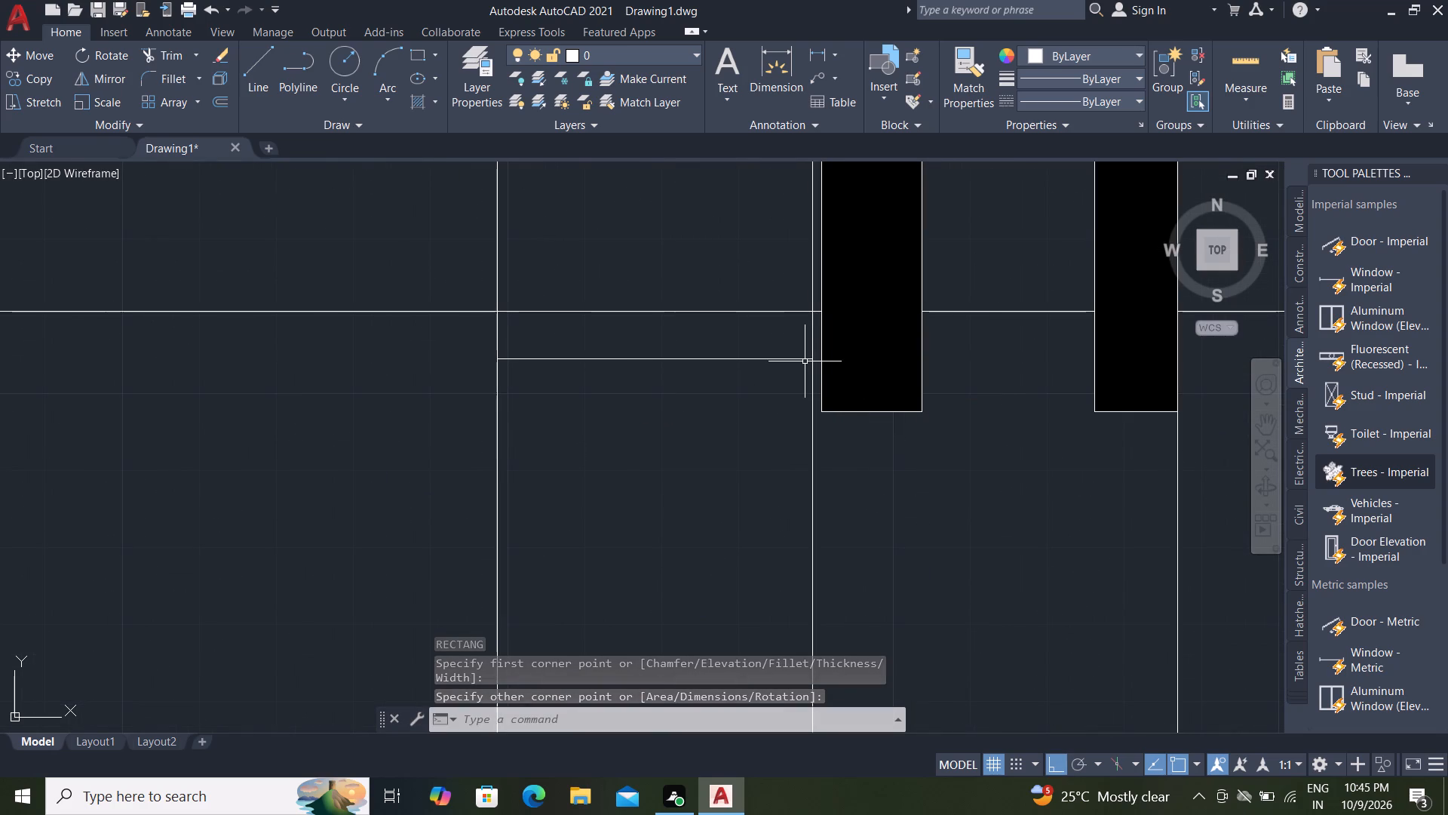
Copy the small rectangle about 0.79" straight down along the vertical pipe.
text(CO)
key(space)
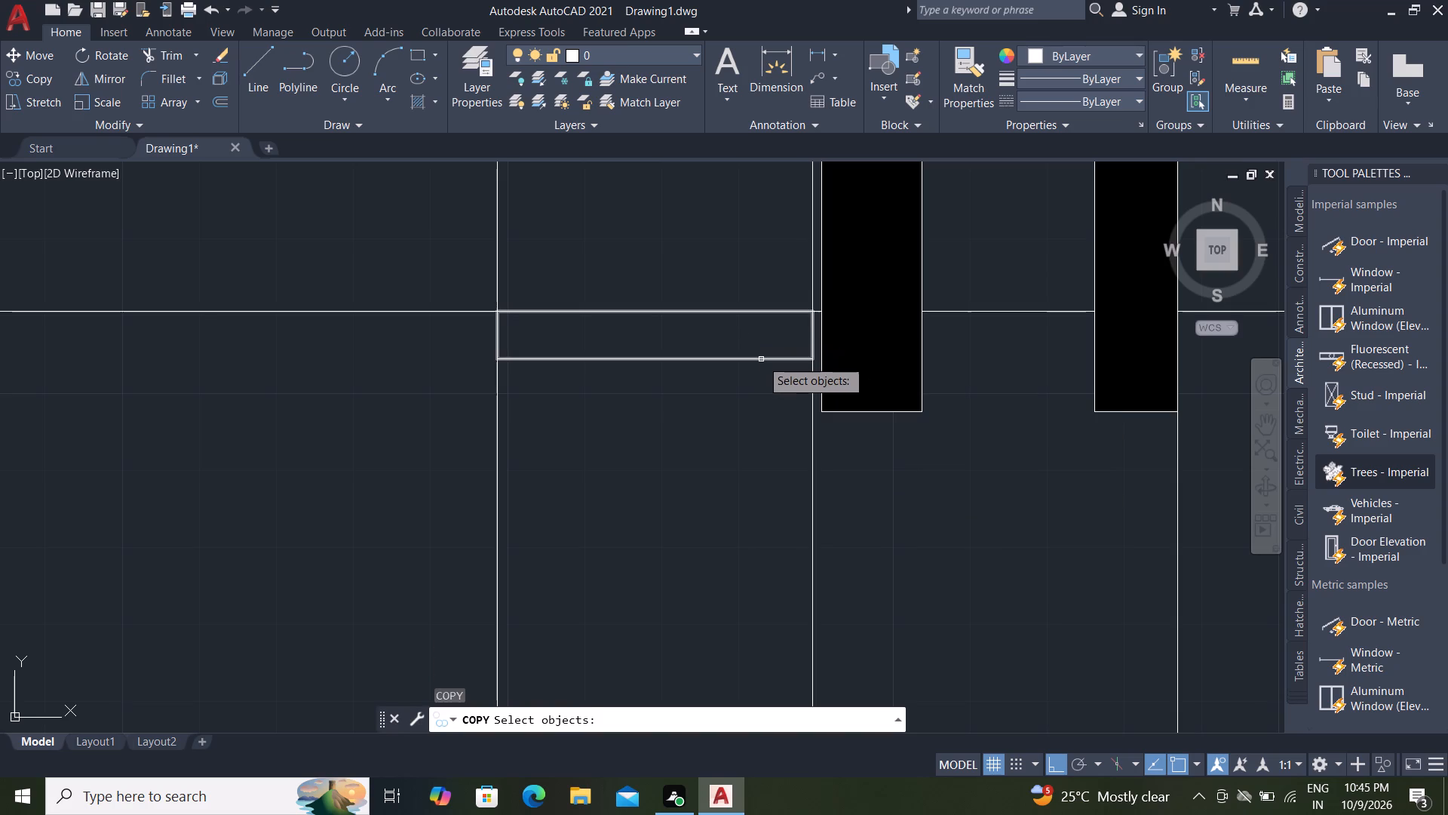
click(761, 359)
right_click(759, 359)
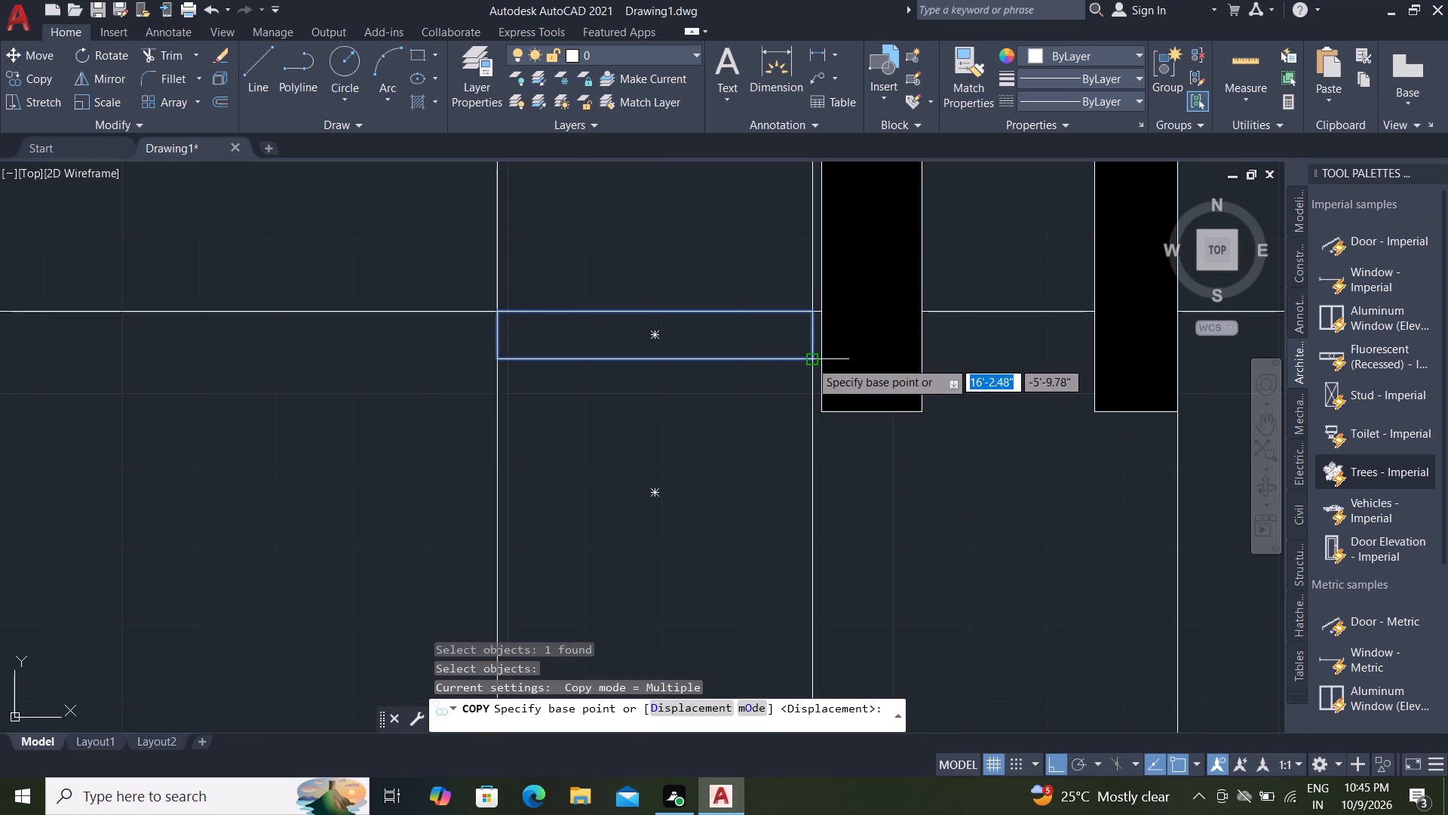
click(810, 361)
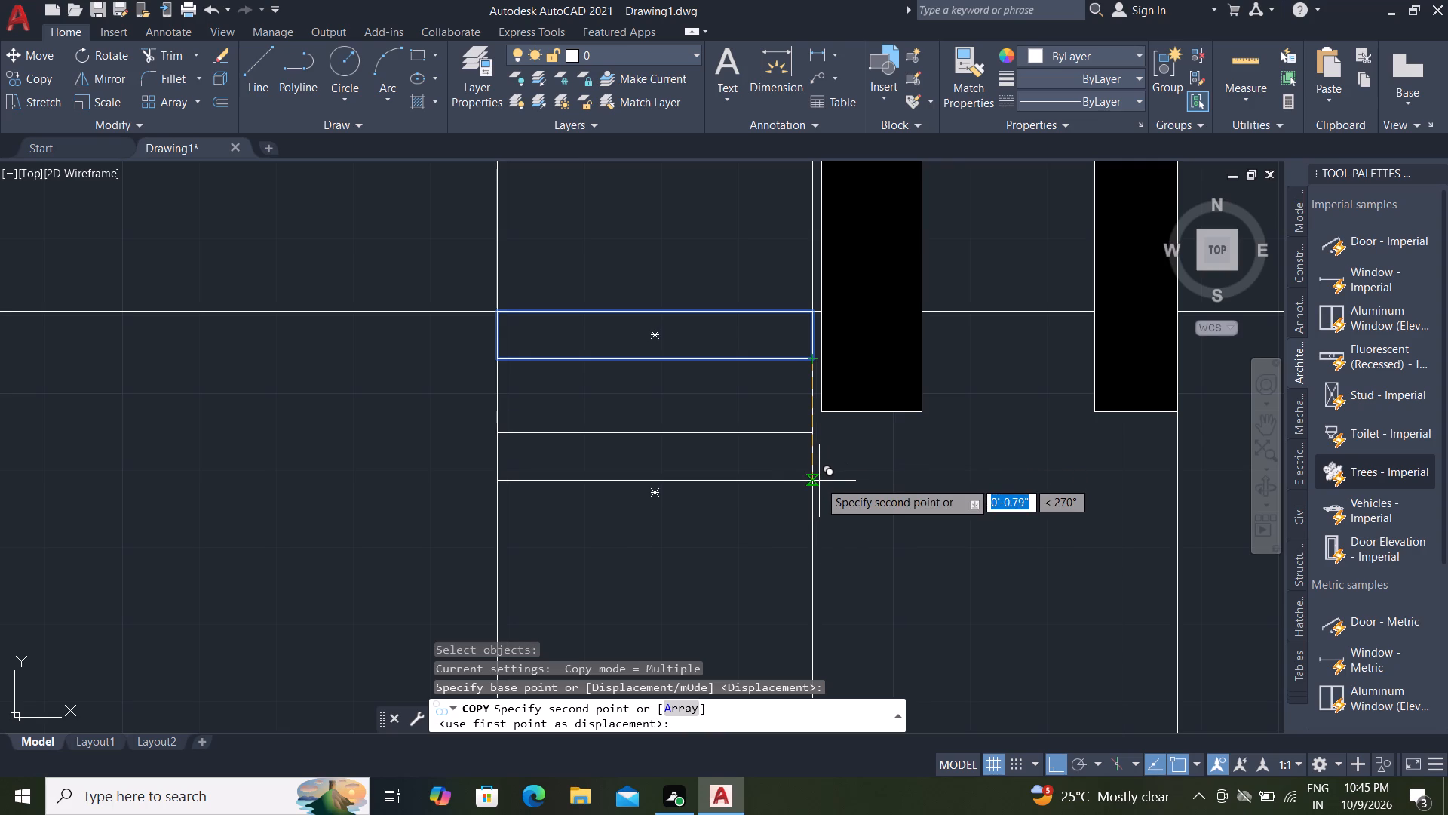
click(819, 481)
key(Escape)
key(Escape)
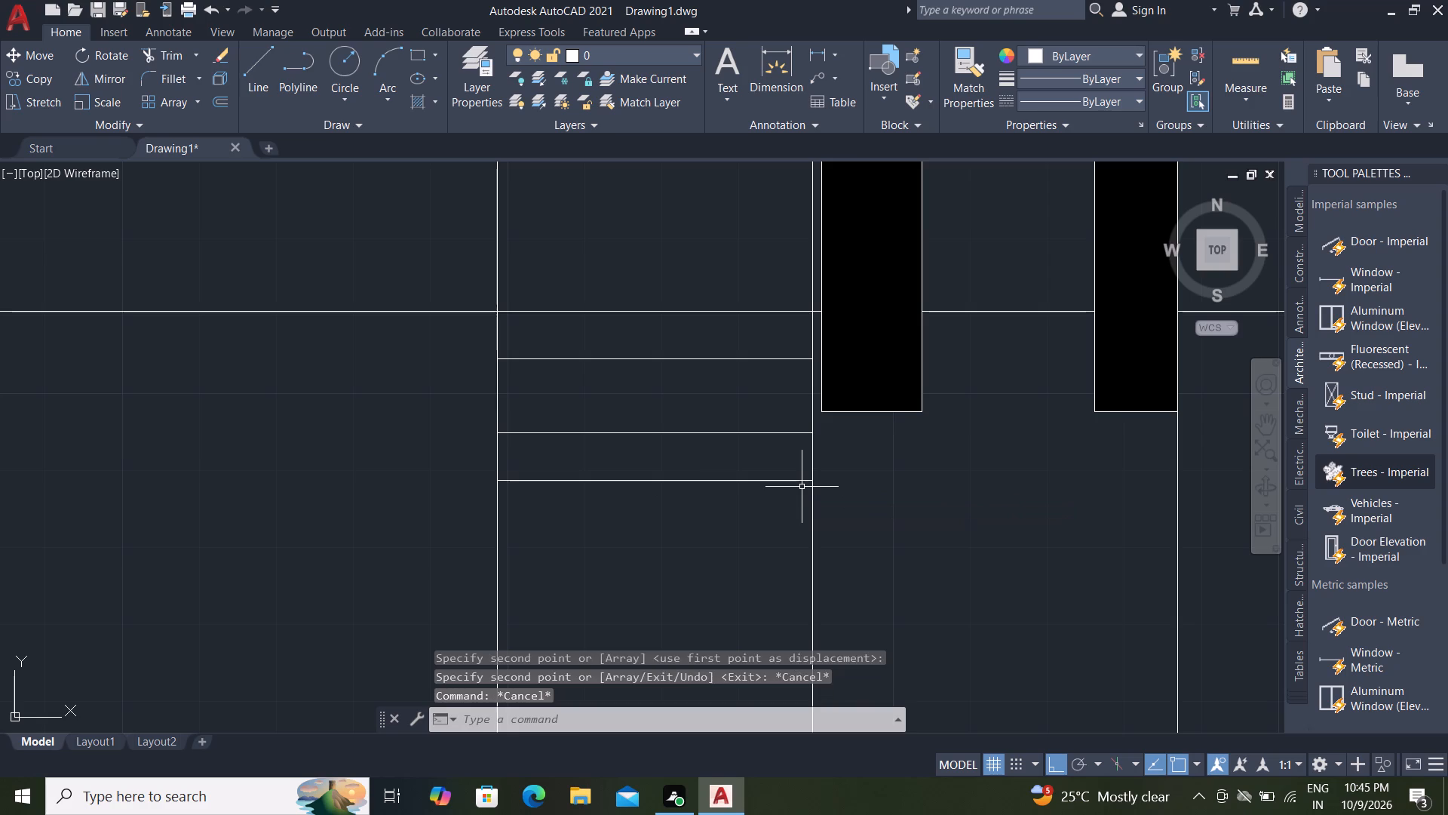
key(Escape)
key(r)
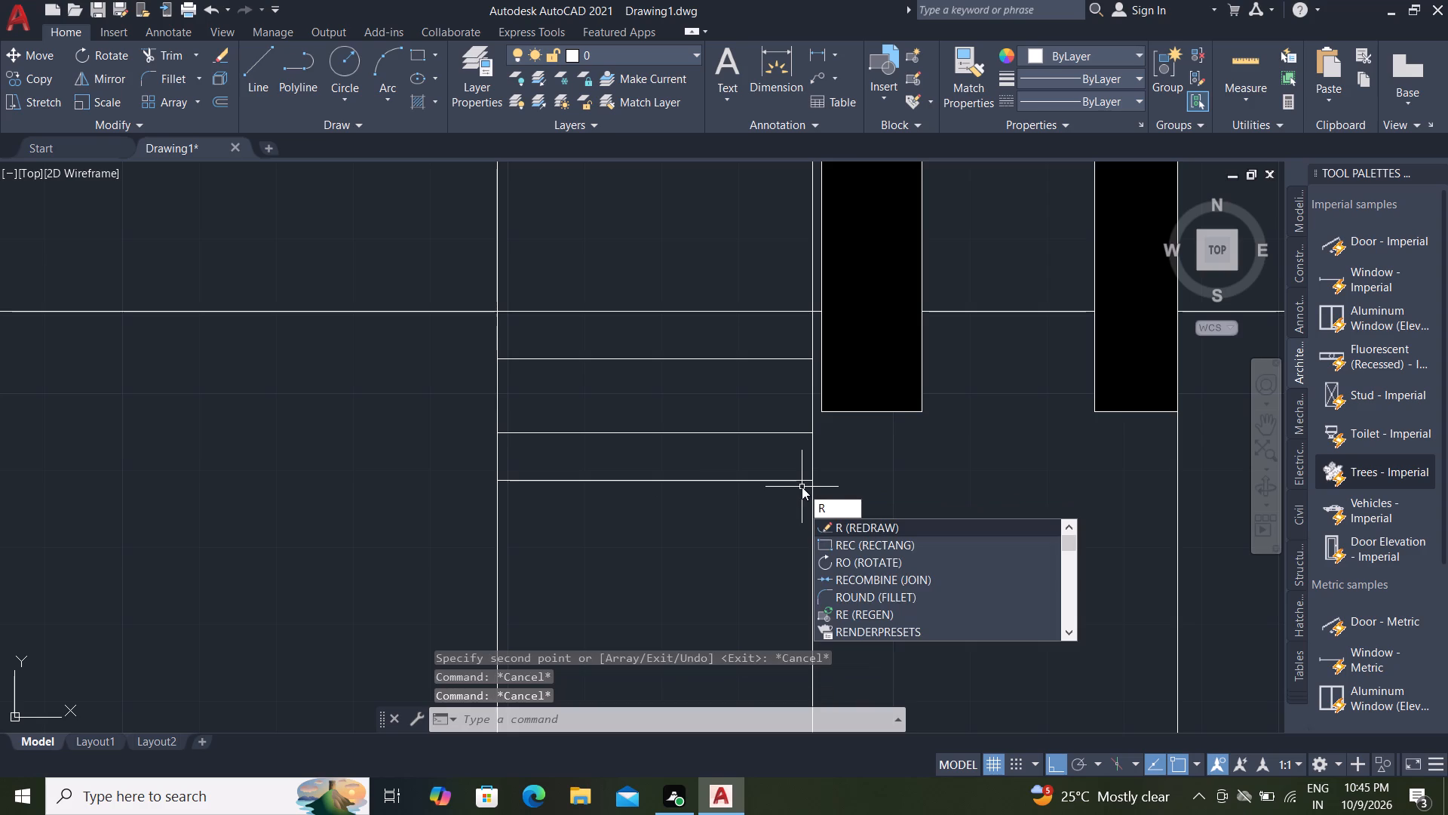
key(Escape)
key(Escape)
Trim the vertical pipe sides between the copied rectangle's upper and lower edges to open a gap in the pipe.
text(TR)
key(space)
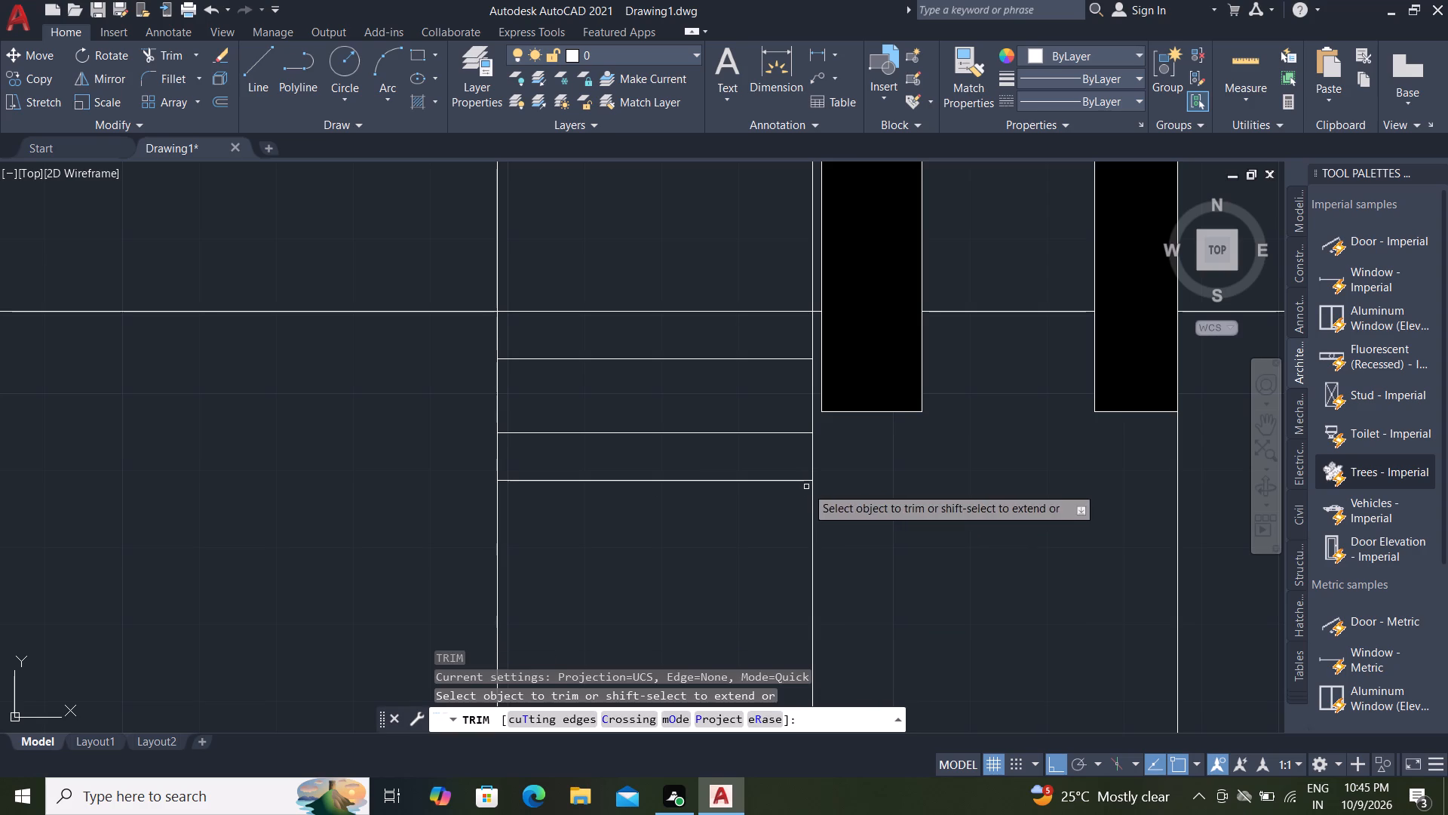
click(435, 460)
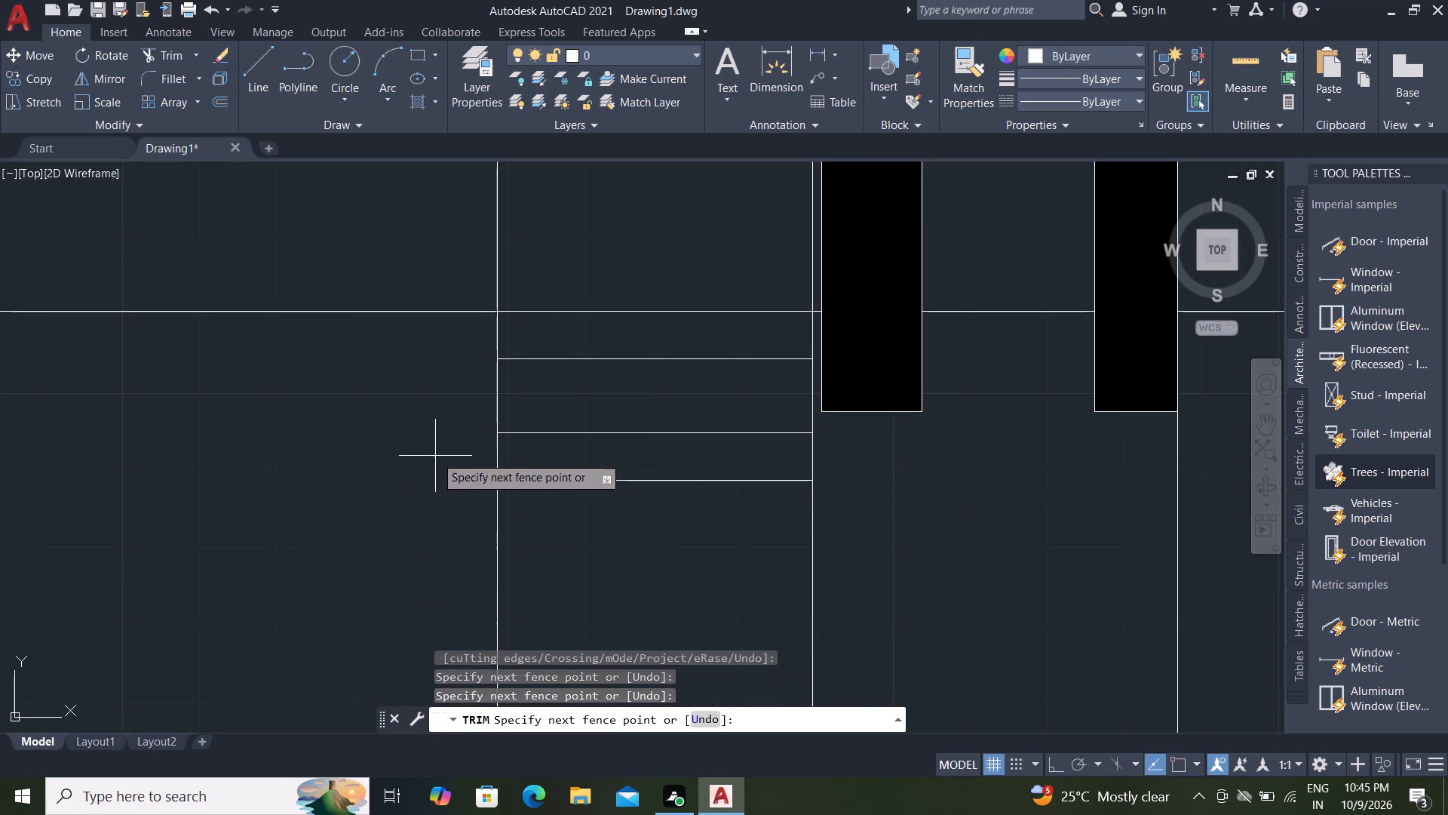
click(860, 454)
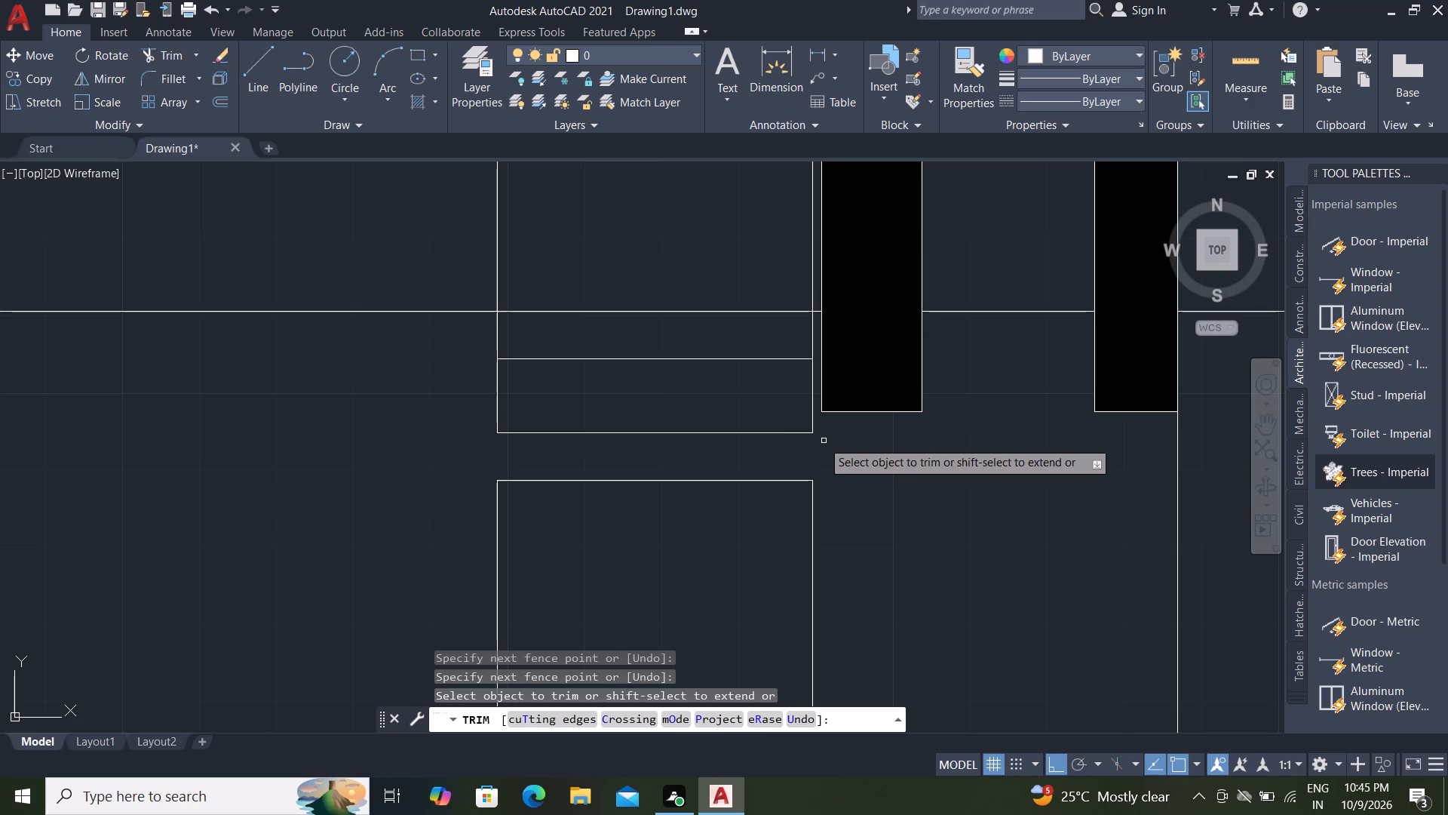
key(Escape)
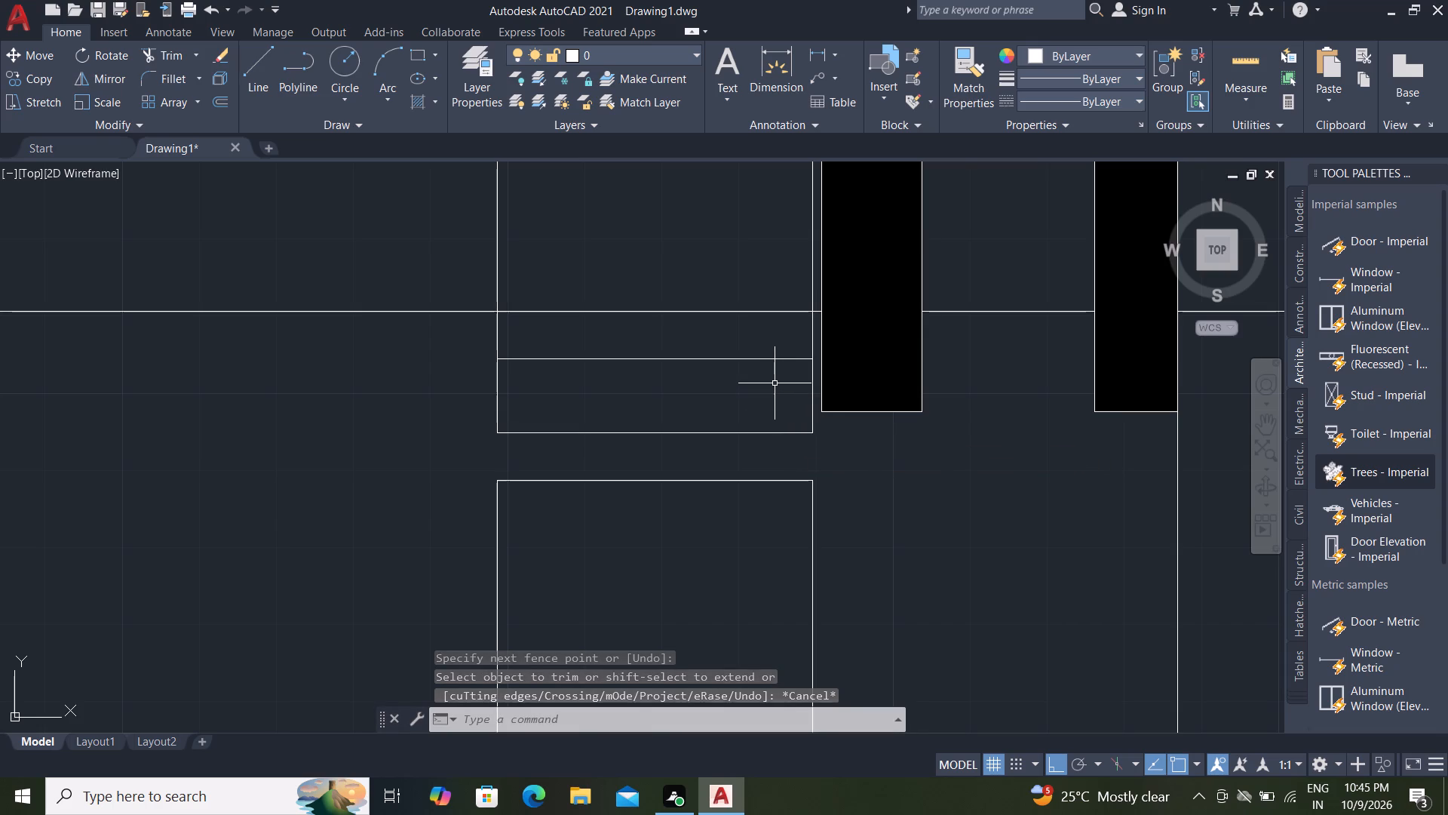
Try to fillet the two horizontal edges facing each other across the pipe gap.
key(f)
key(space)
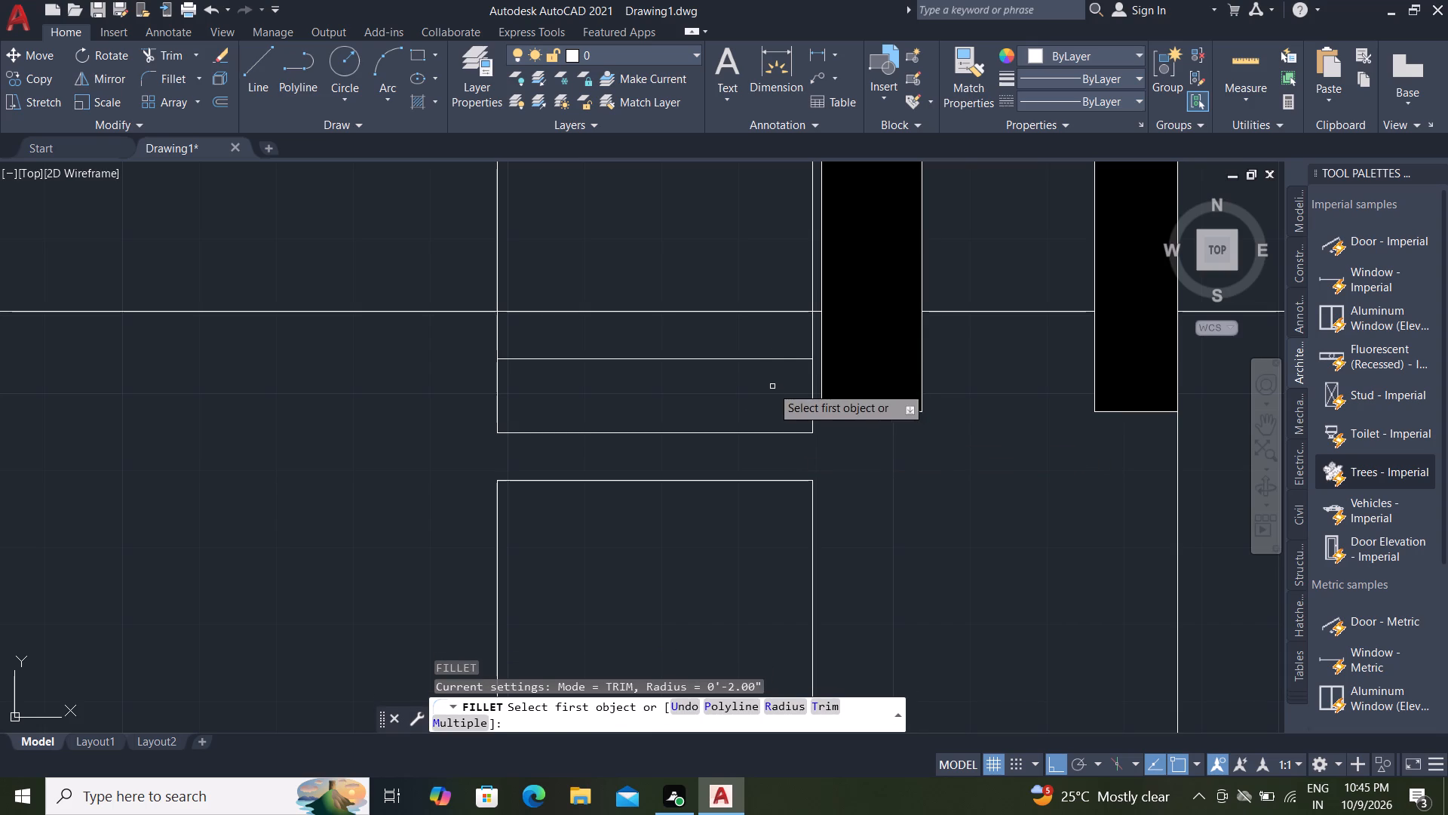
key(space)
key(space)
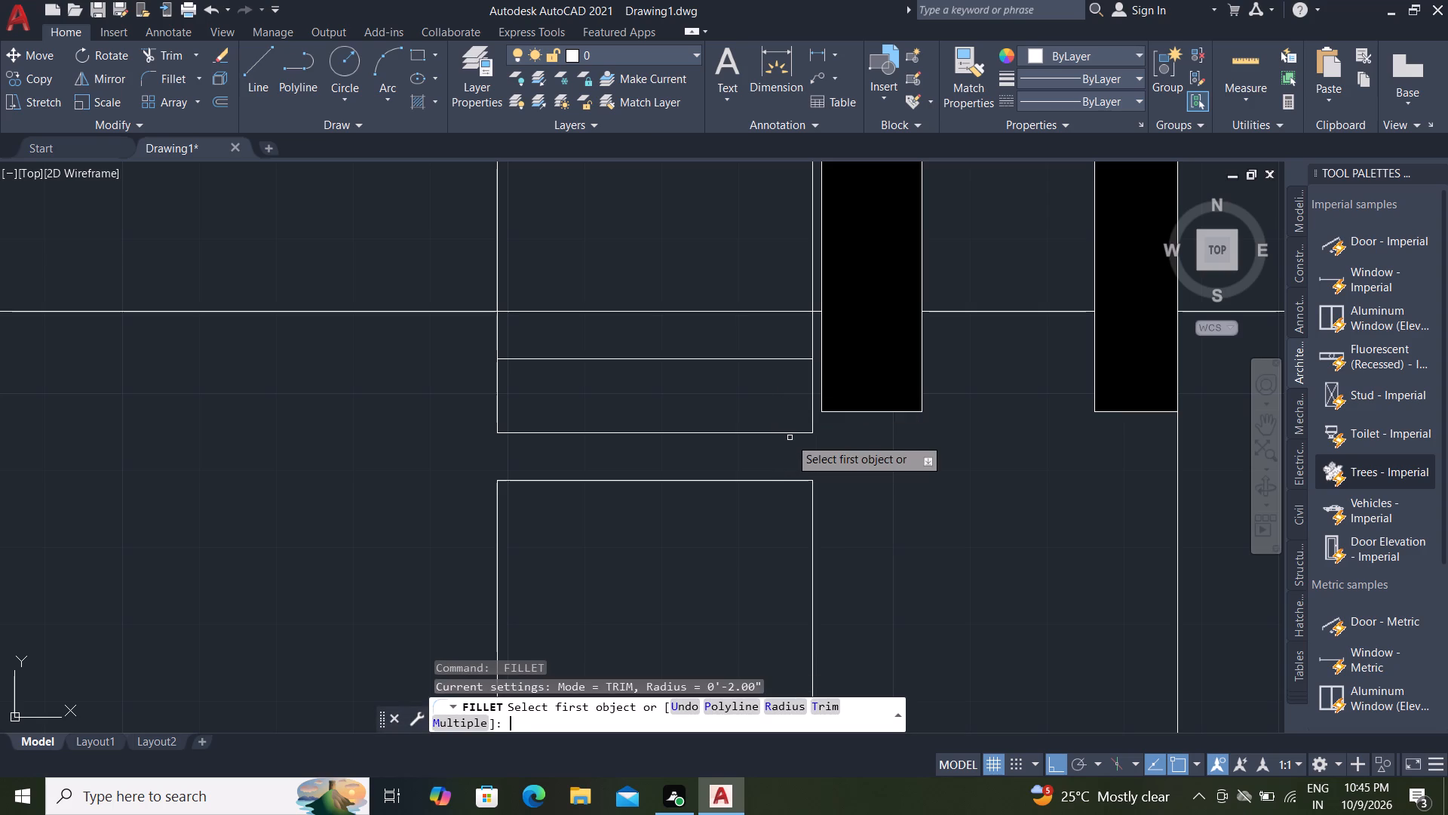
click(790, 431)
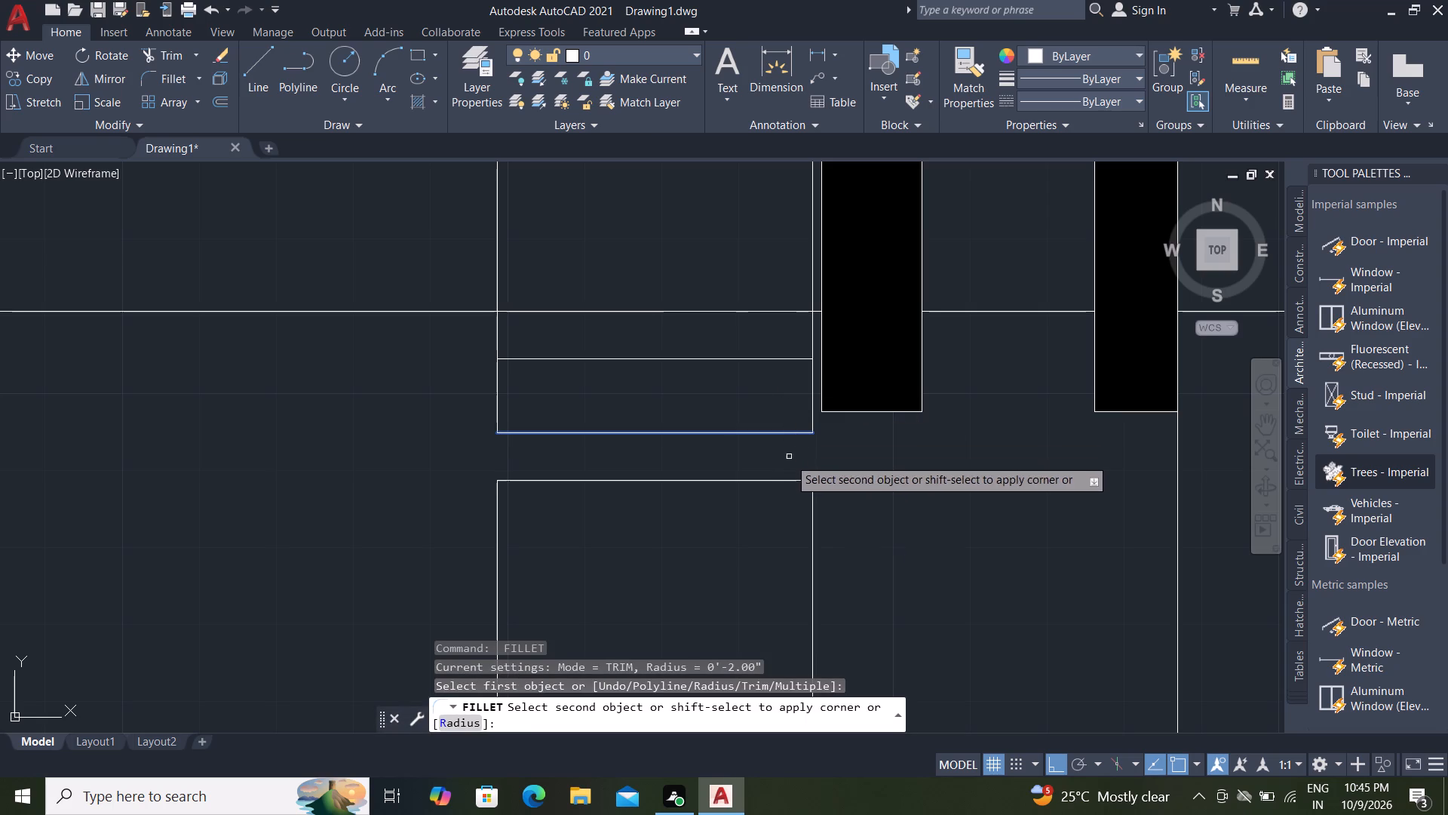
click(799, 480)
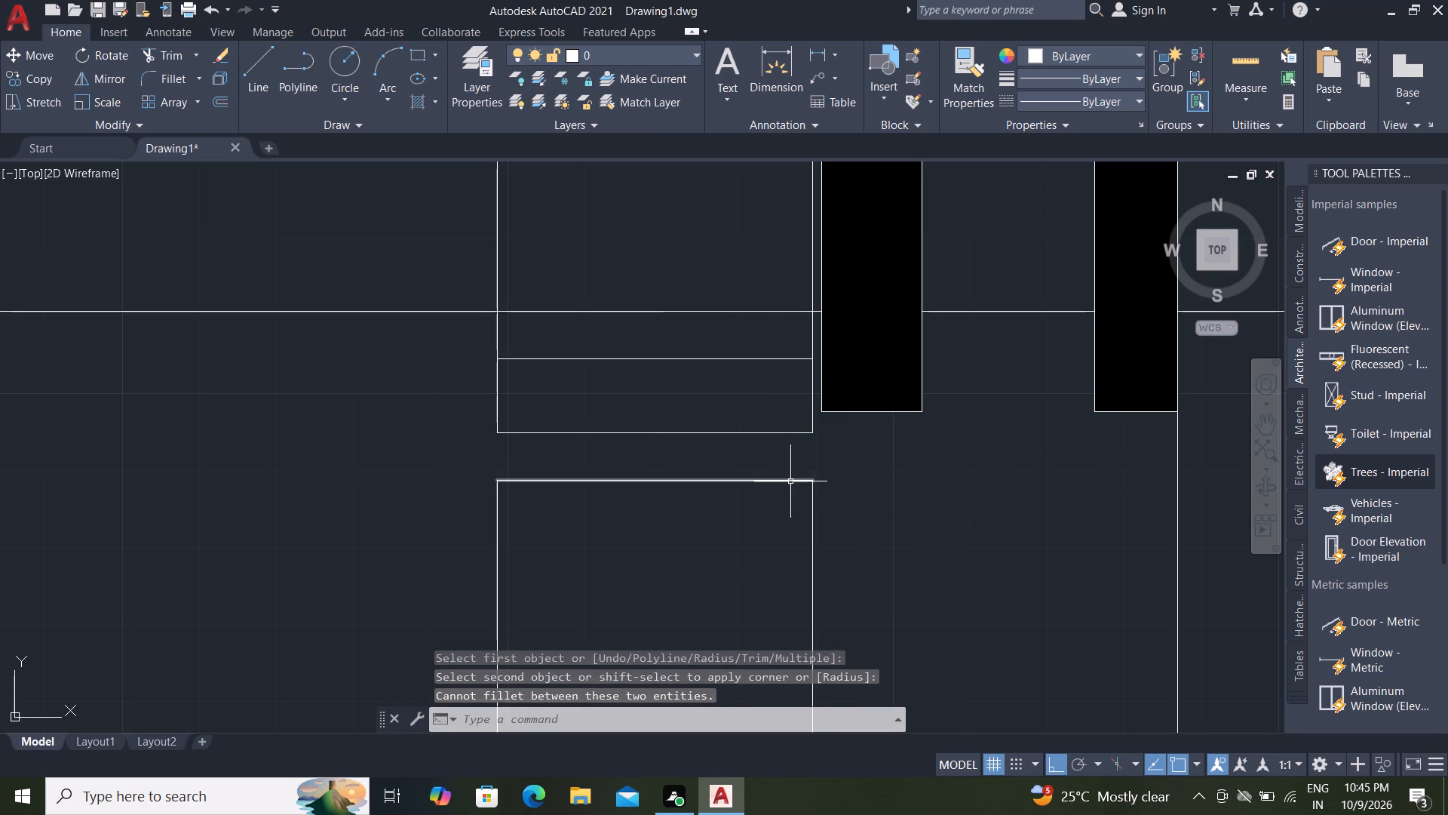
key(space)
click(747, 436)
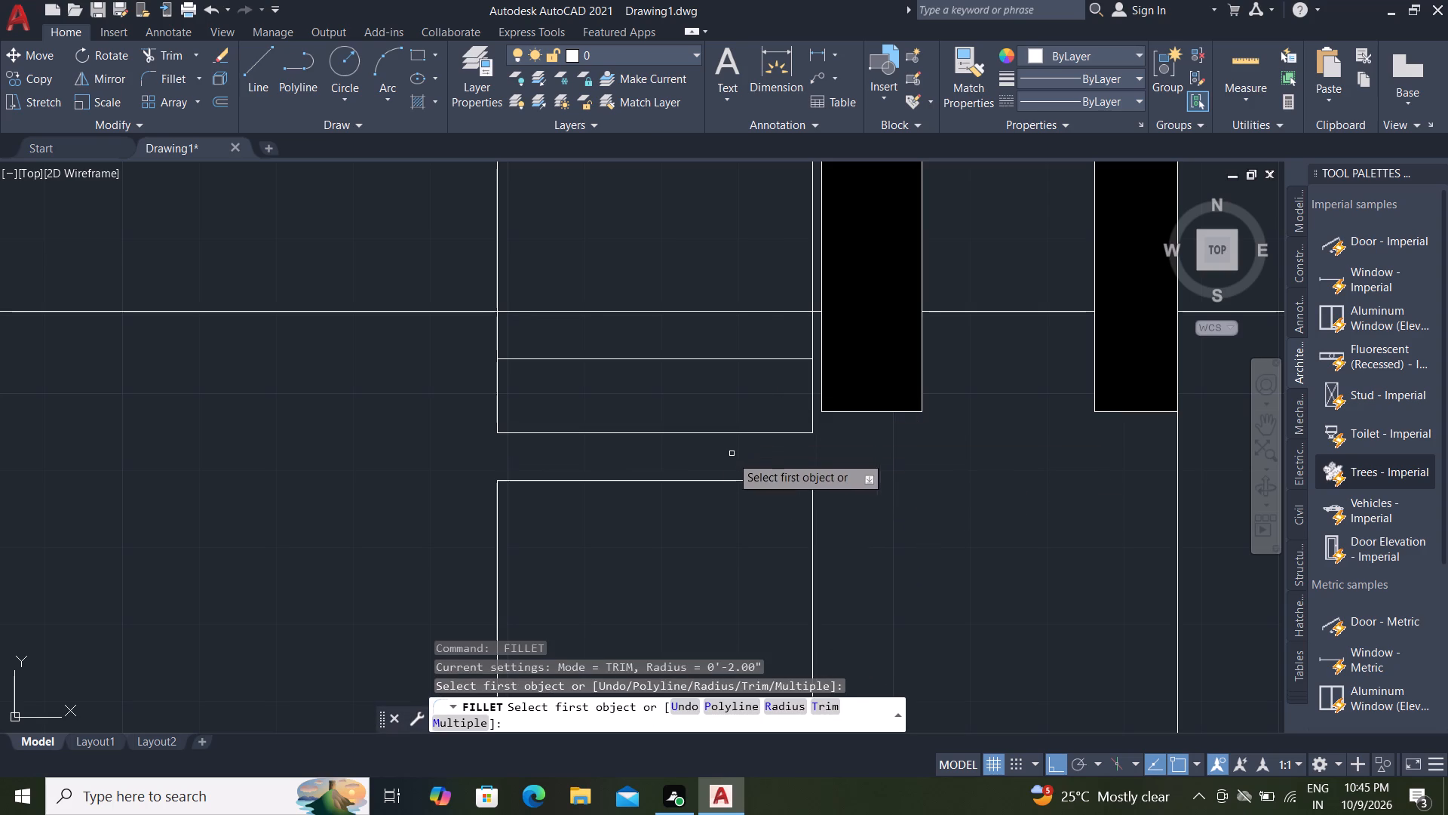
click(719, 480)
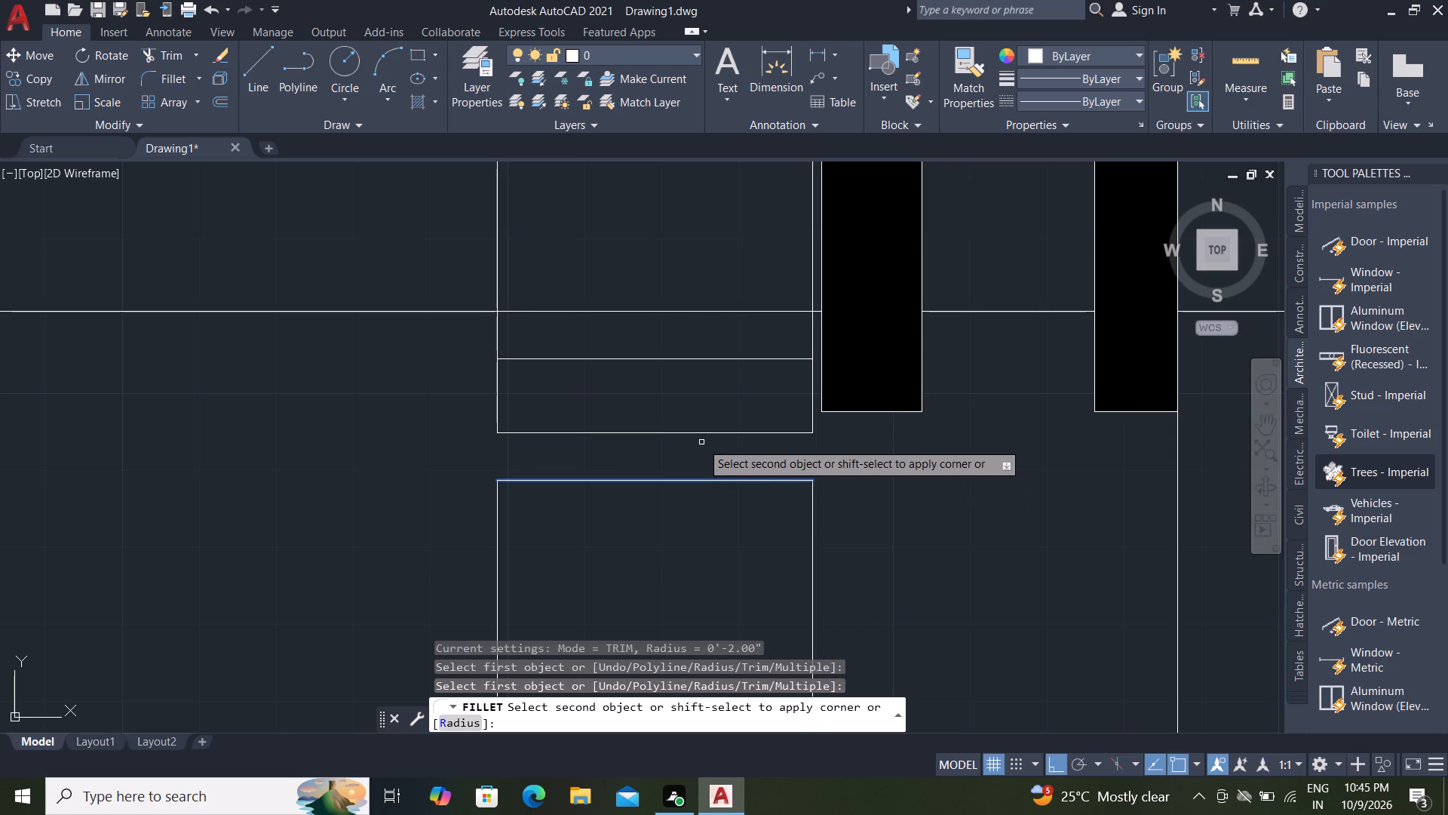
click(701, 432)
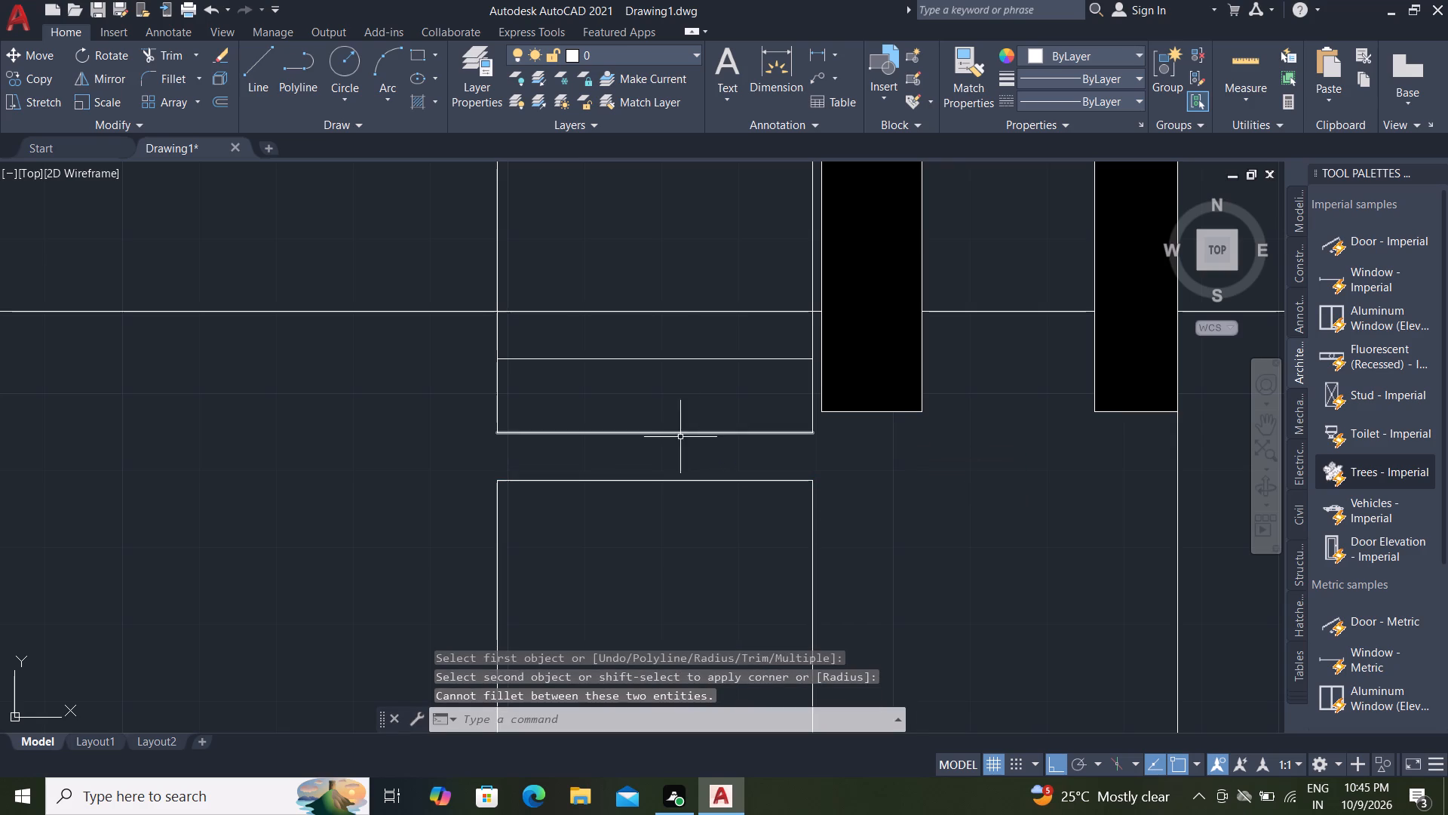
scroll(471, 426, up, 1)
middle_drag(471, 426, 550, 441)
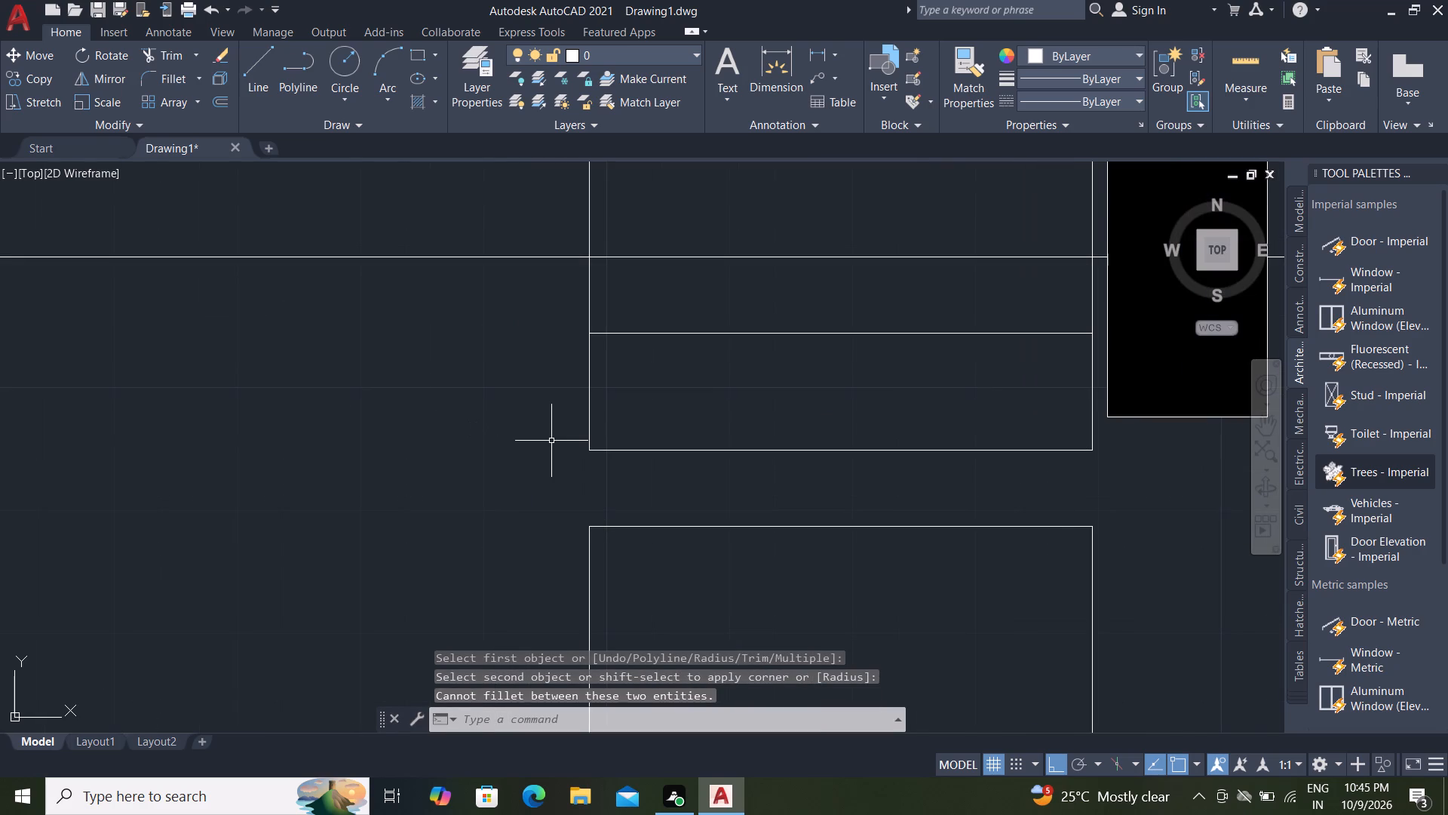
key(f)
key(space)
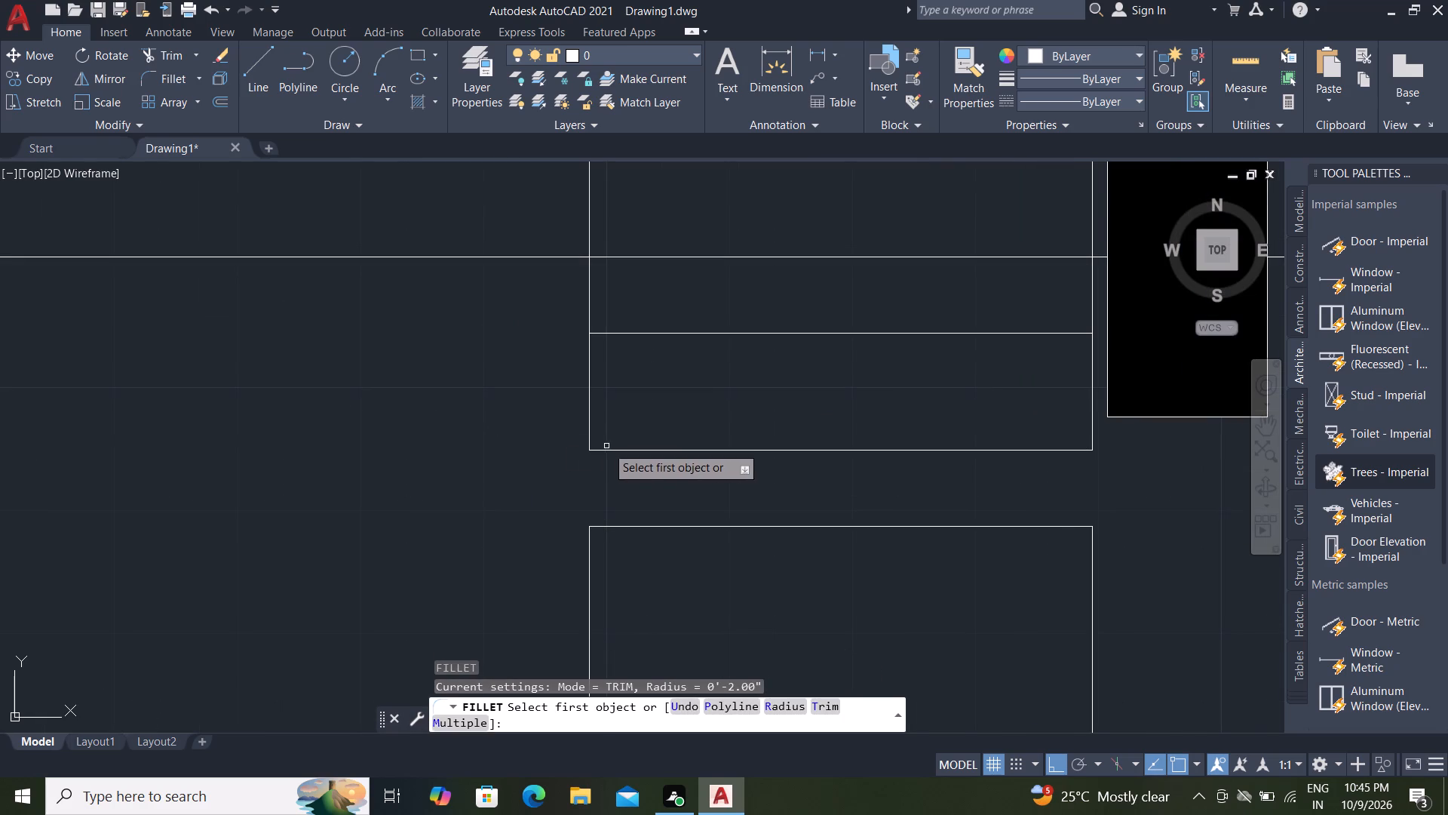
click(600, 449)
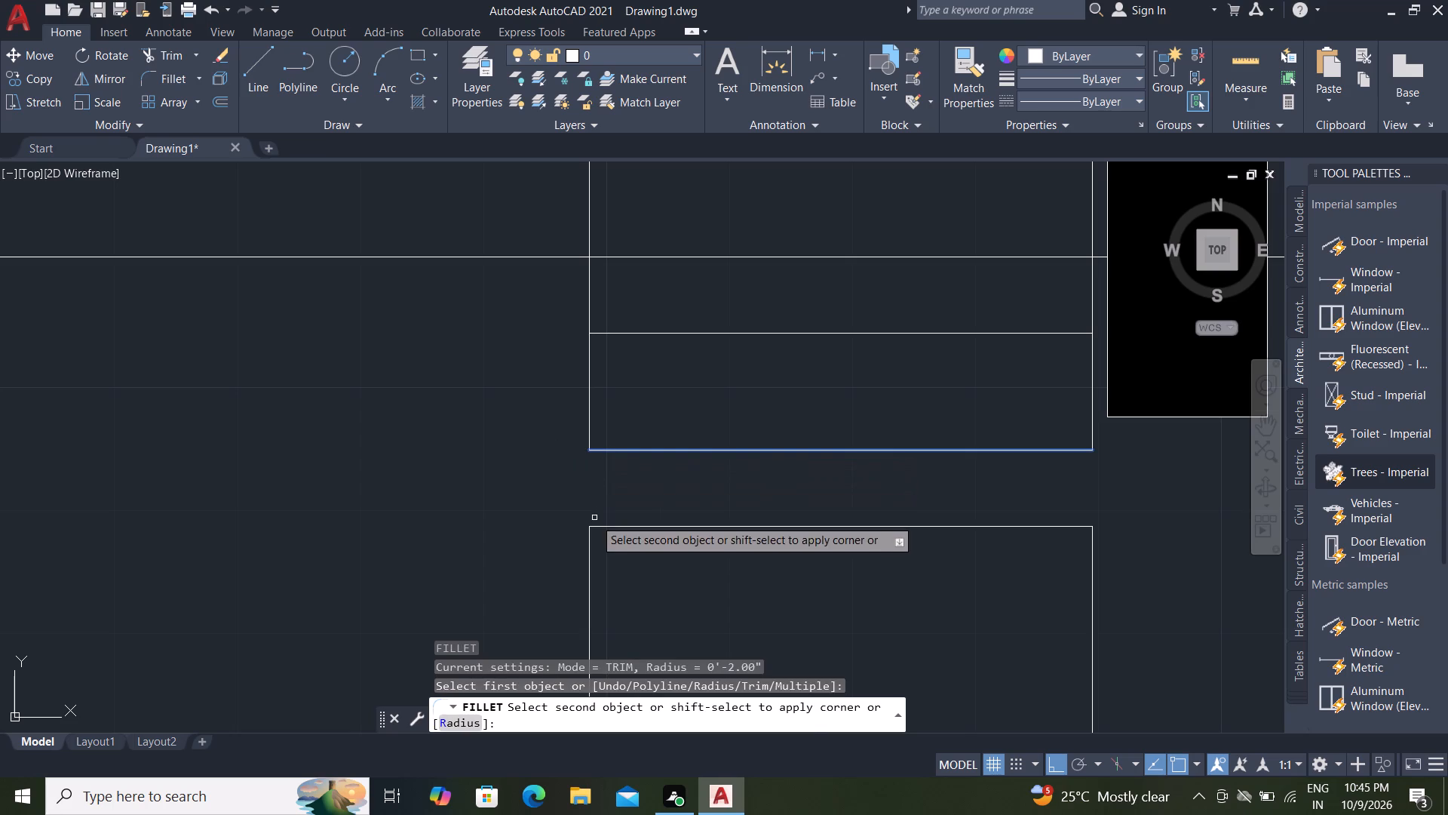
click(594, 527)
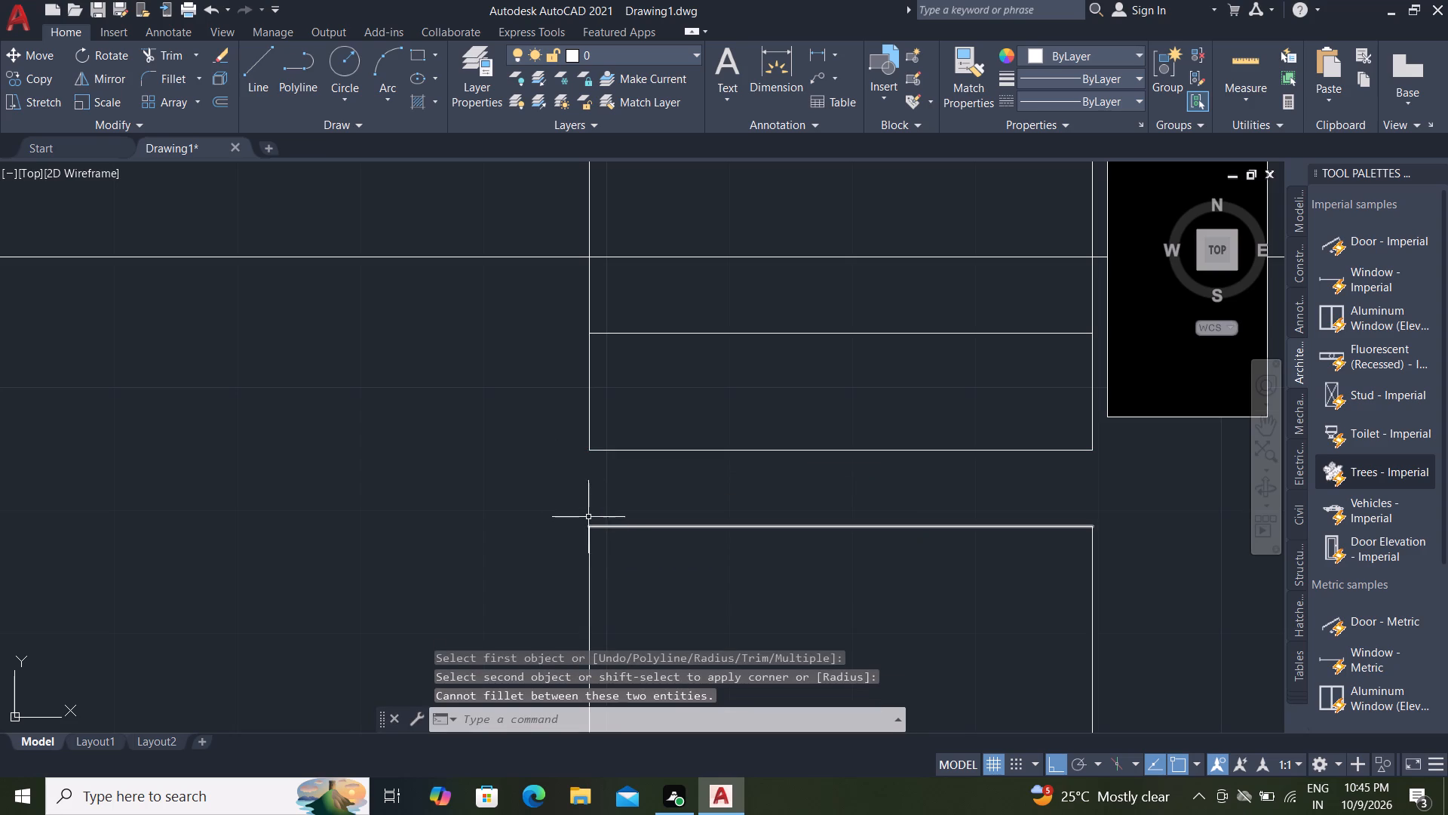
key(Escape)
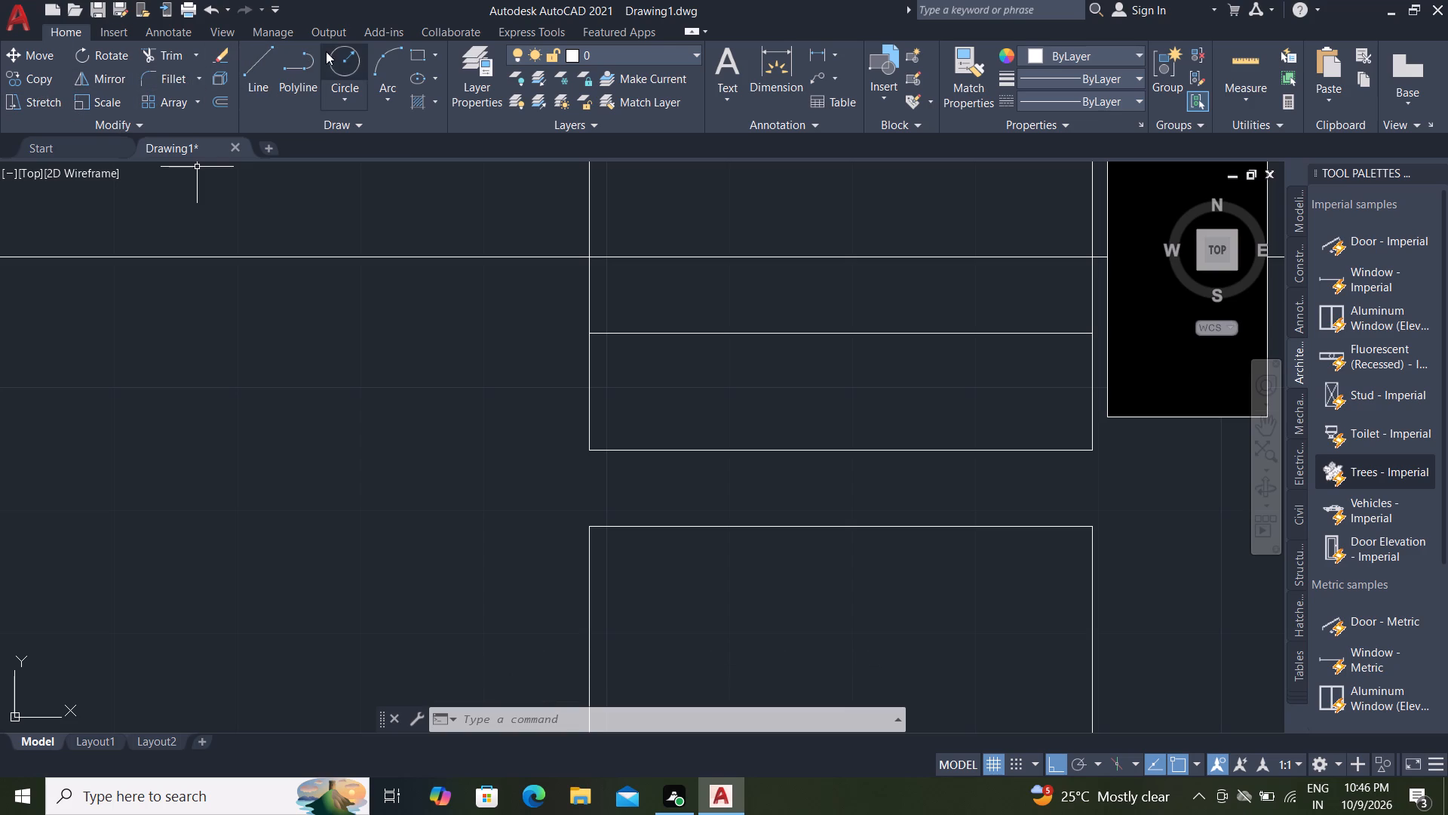
Draw a three-point arc at the pipe gap's end farthest from the collars, spanning between its upper and lower edges.
click(383, 40)
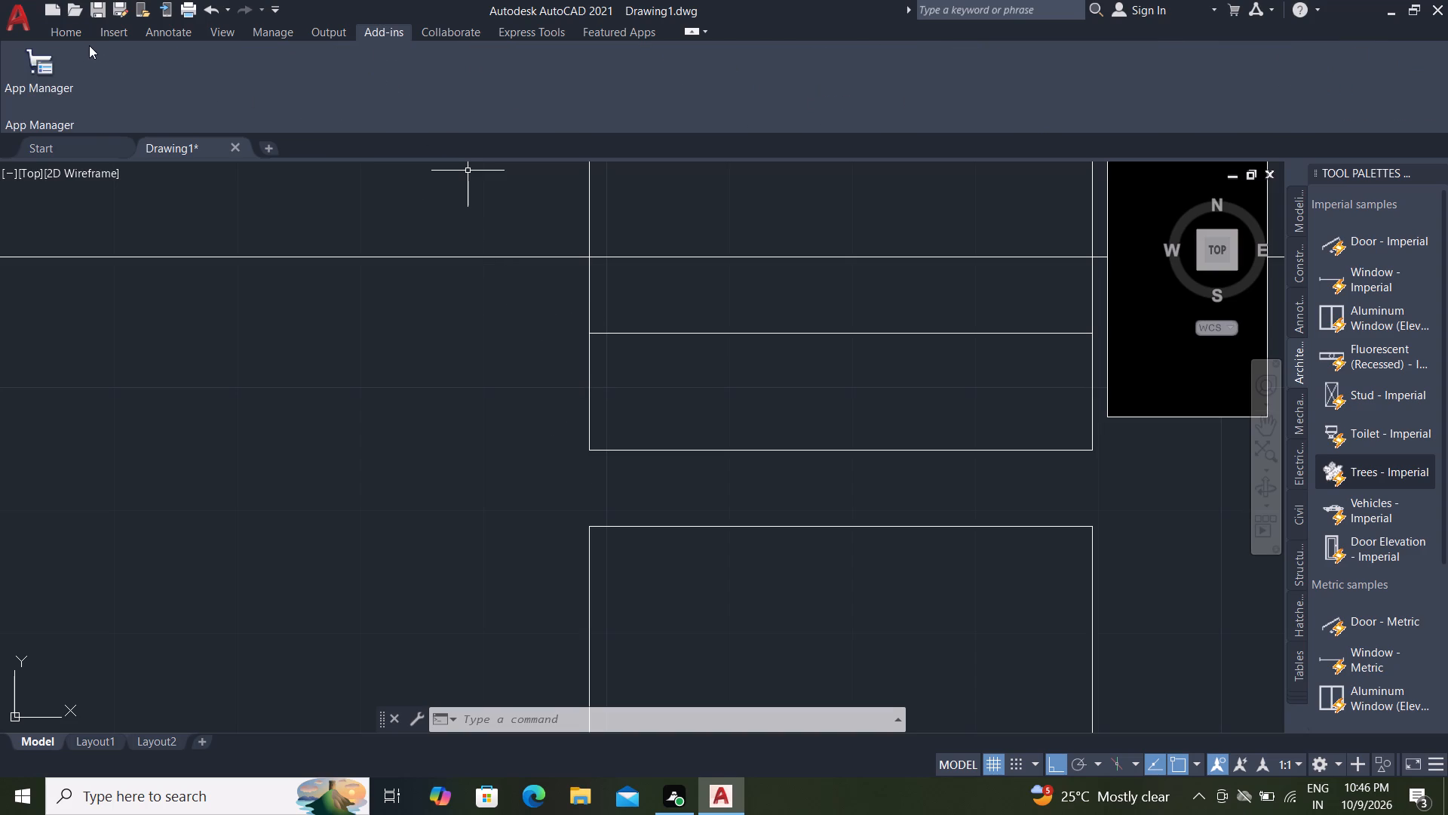
click(74, 26)
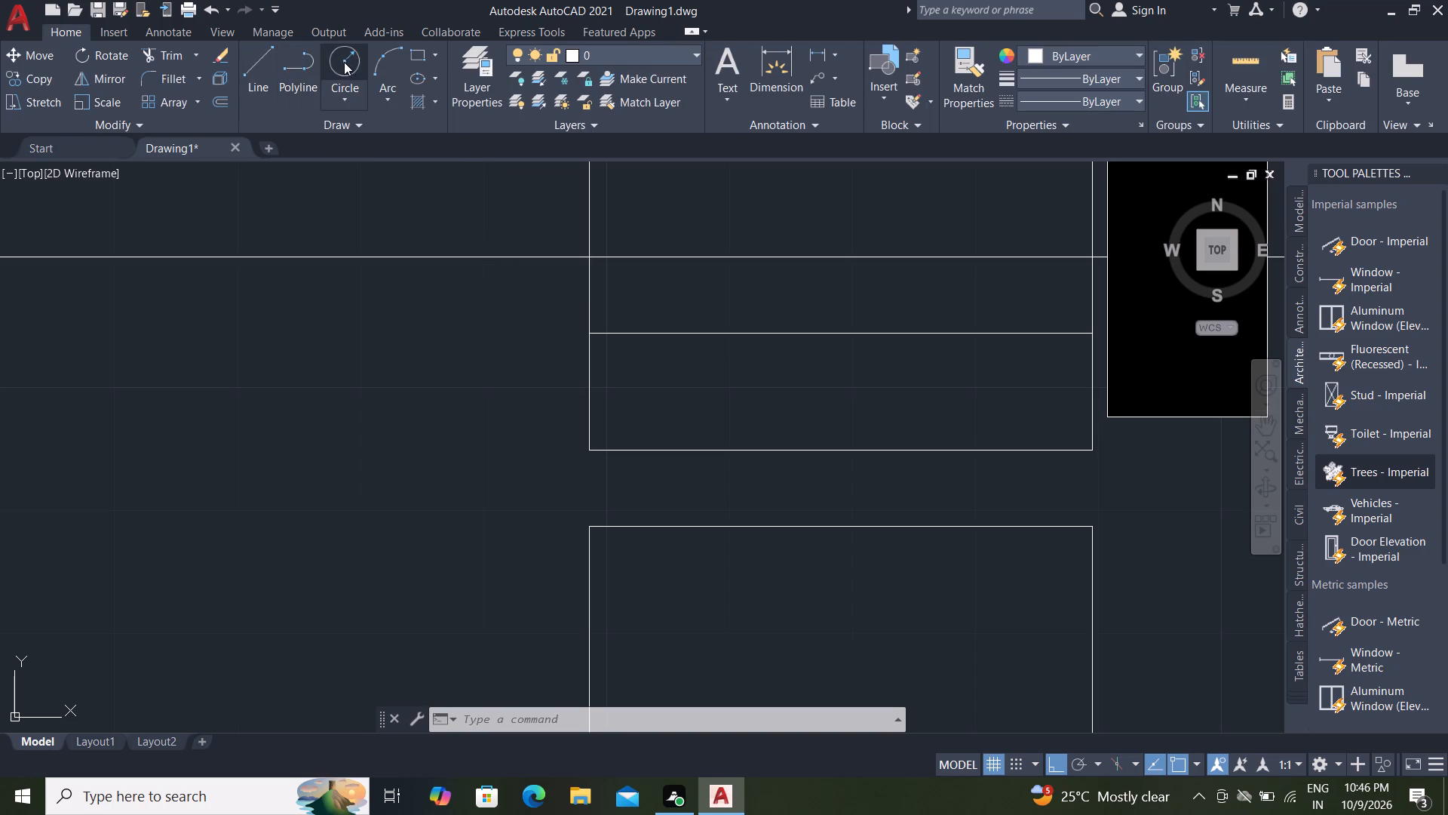
click(381, 51)
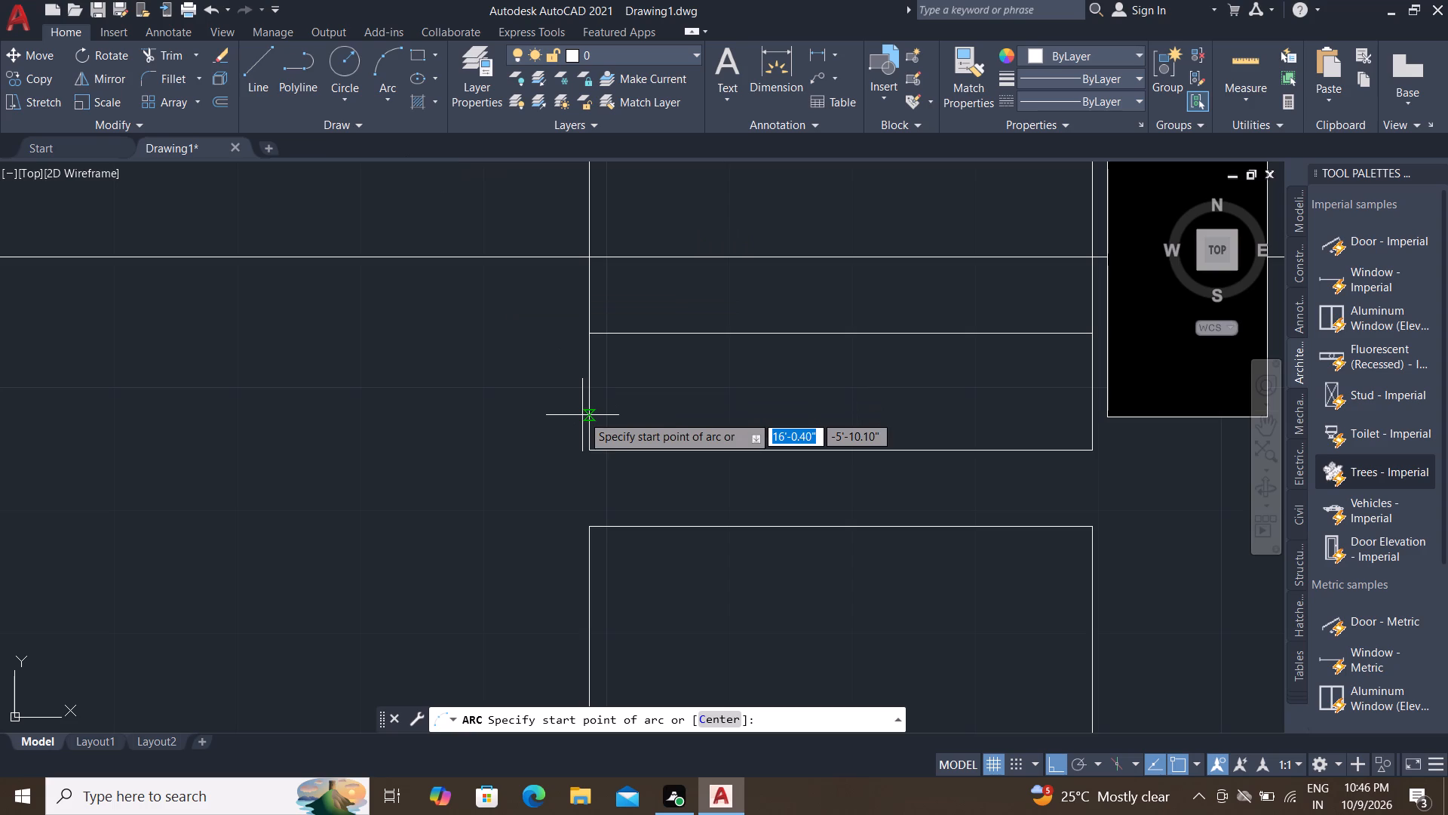
drag(585, 454, 587, 467)
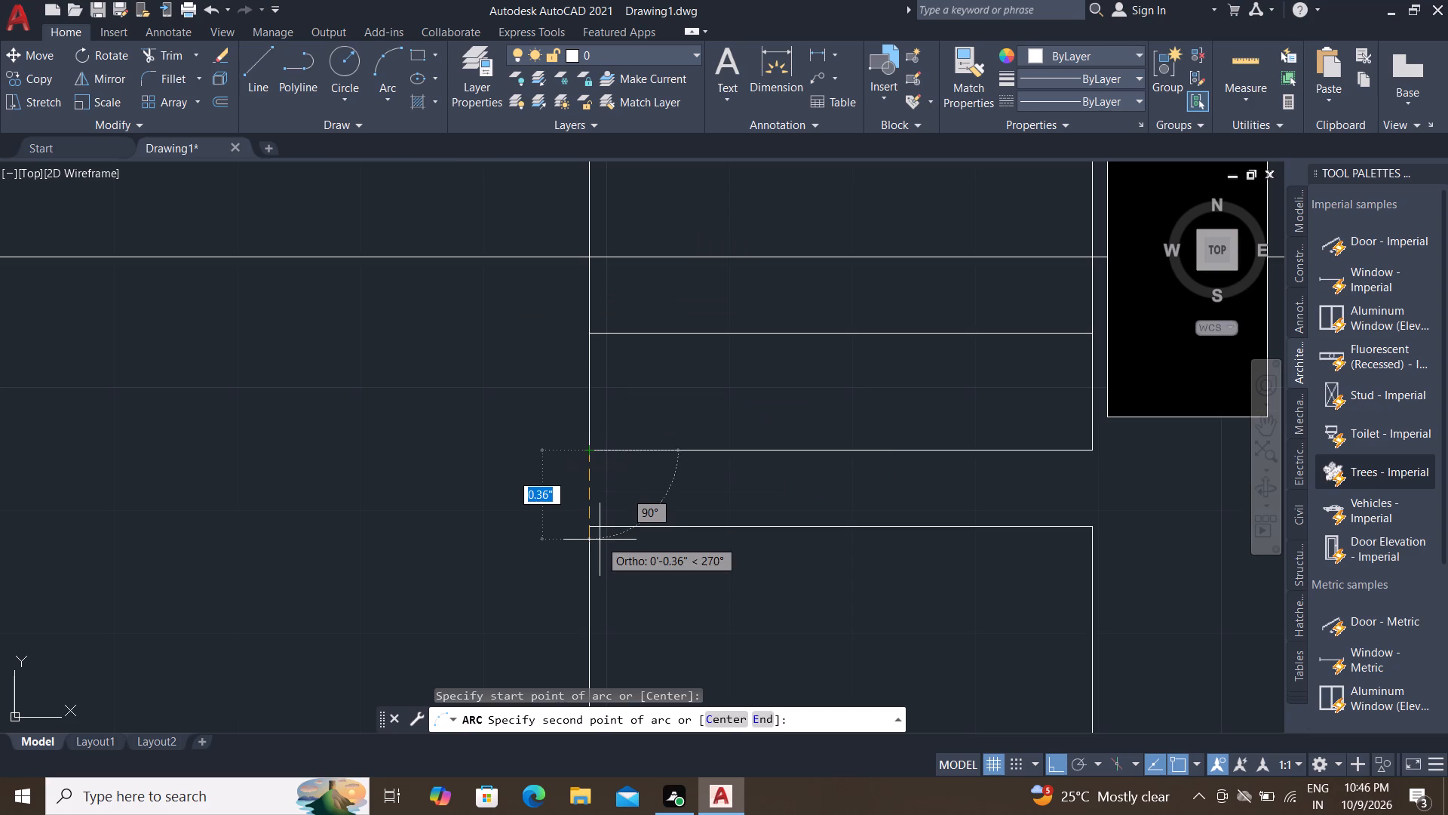
click(594, 527)
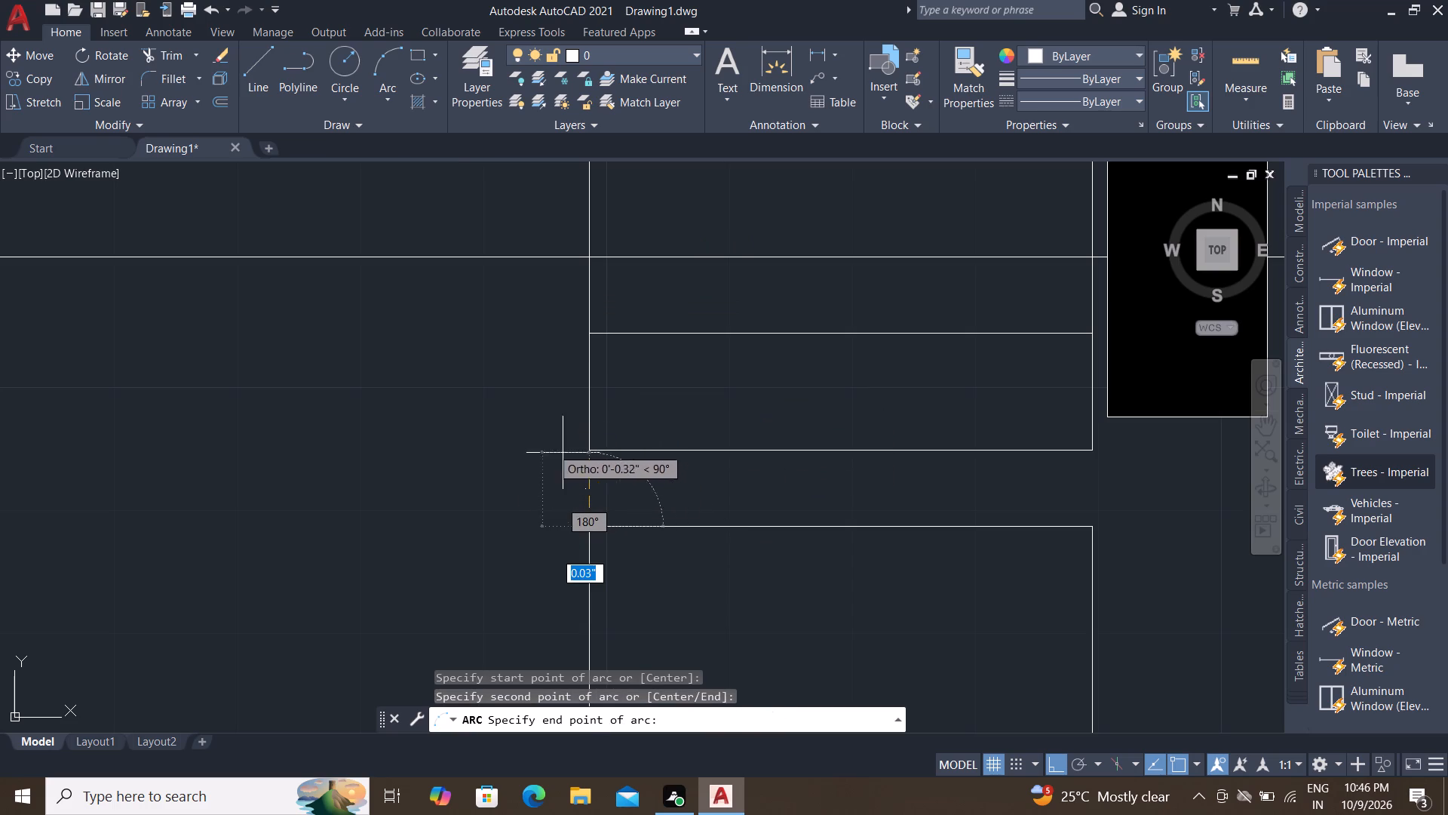
click(588, 447)
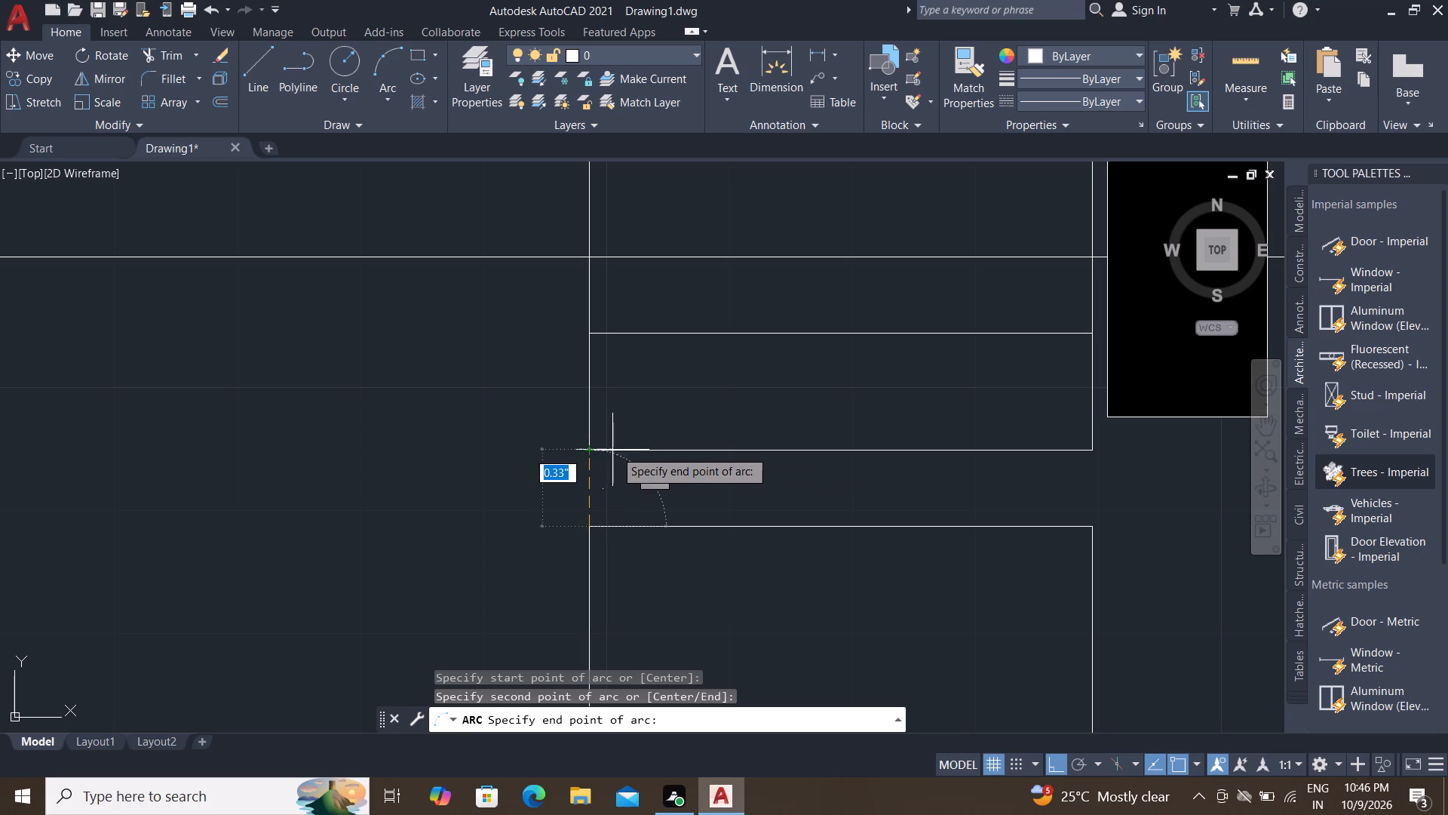
click(603, 448)
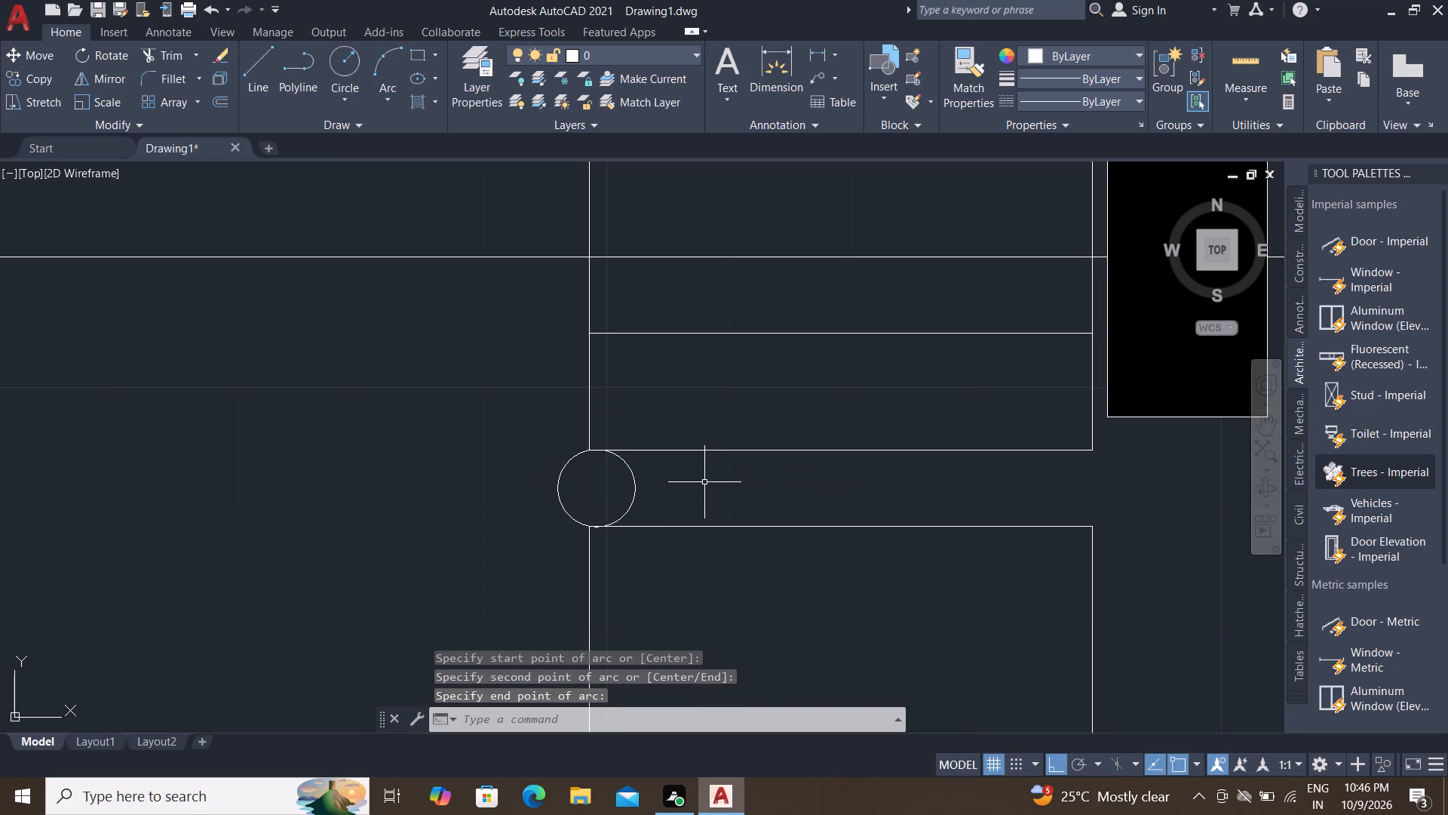
key(Escape)
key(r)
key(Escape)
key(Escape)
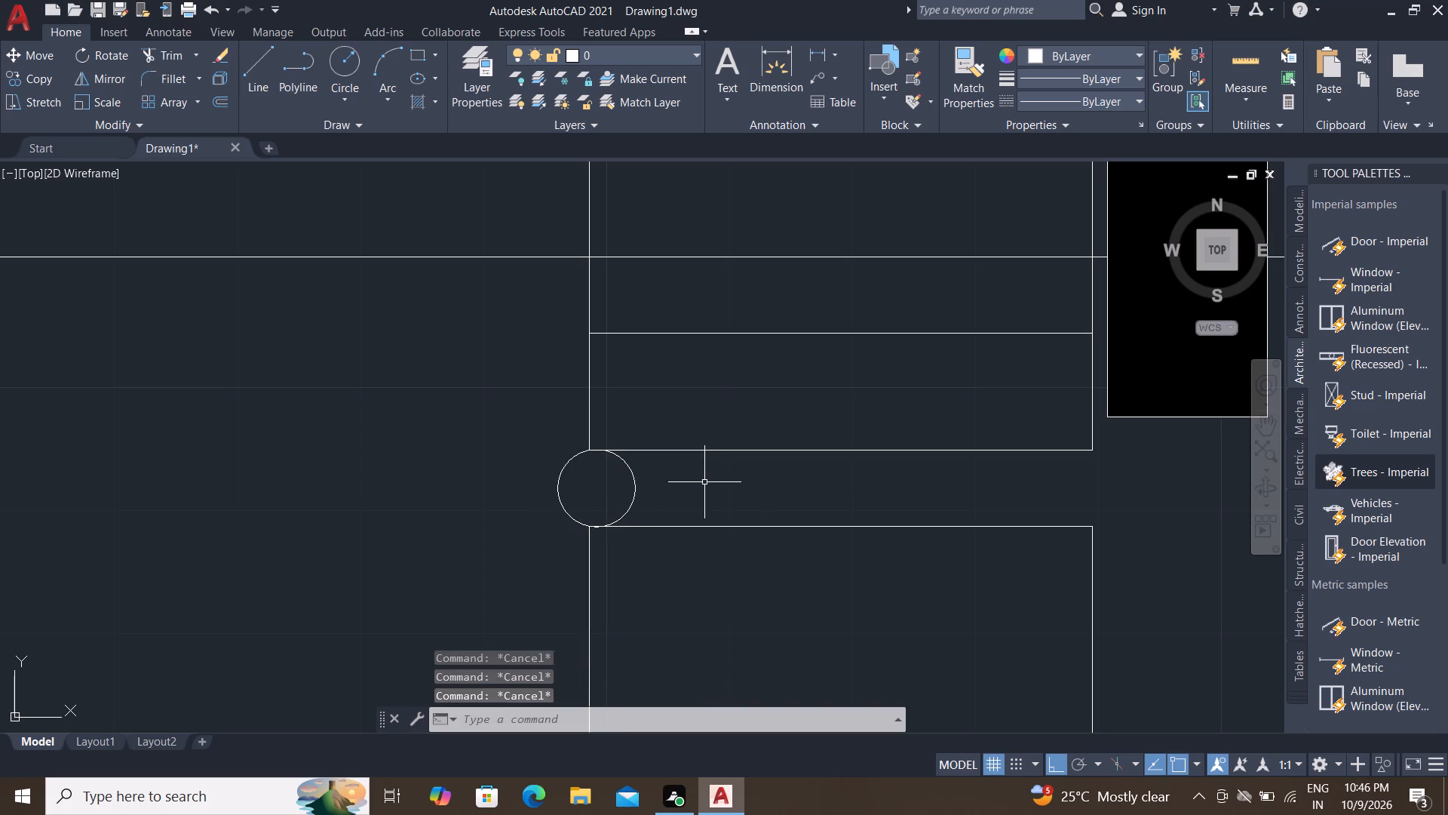
Trim away the inner part of the circle at the pipe gap's end, leaving the outward-bulging arc.
text(TR)
key(space)
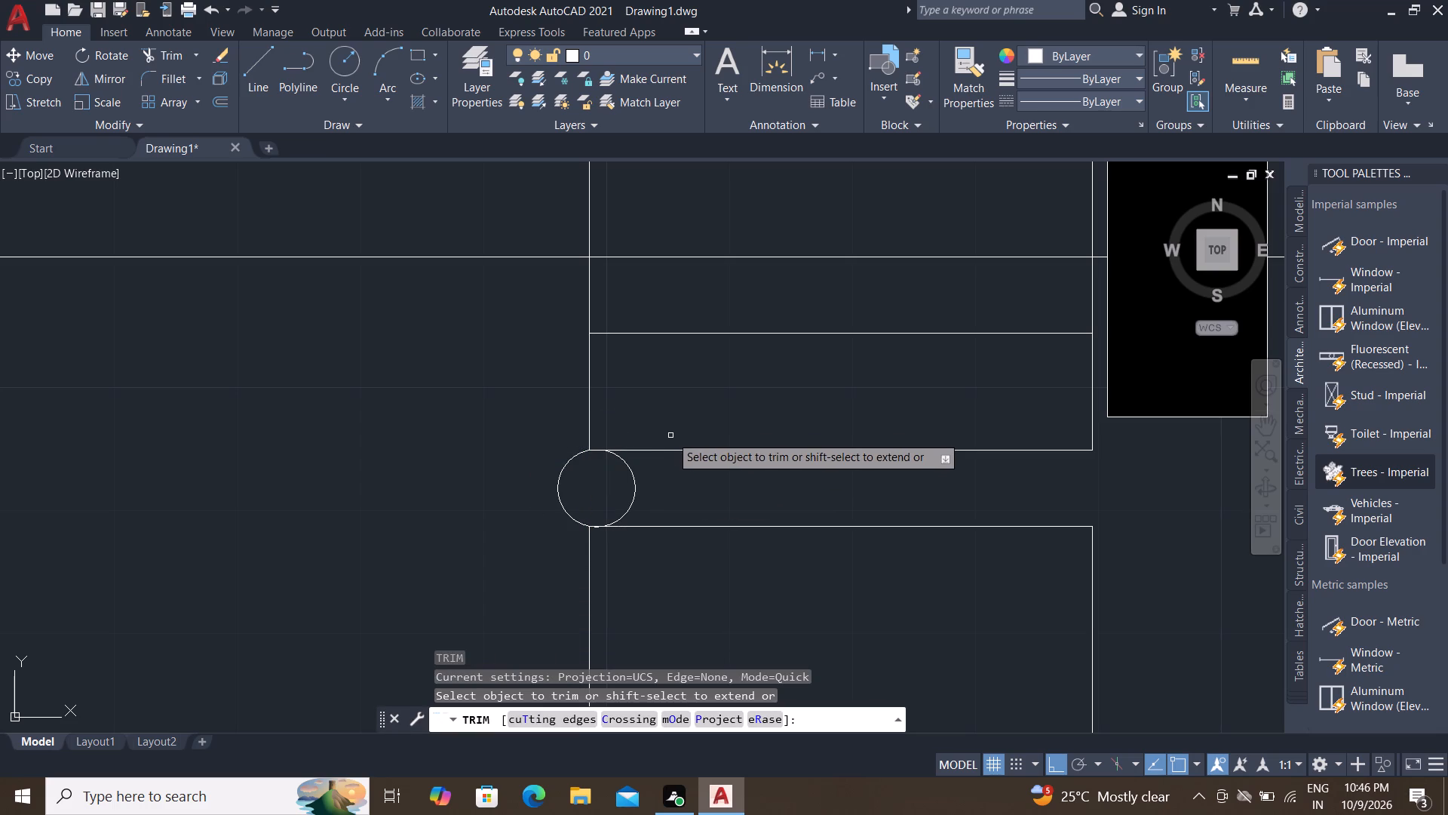
click(635, 487)
key(Escape)
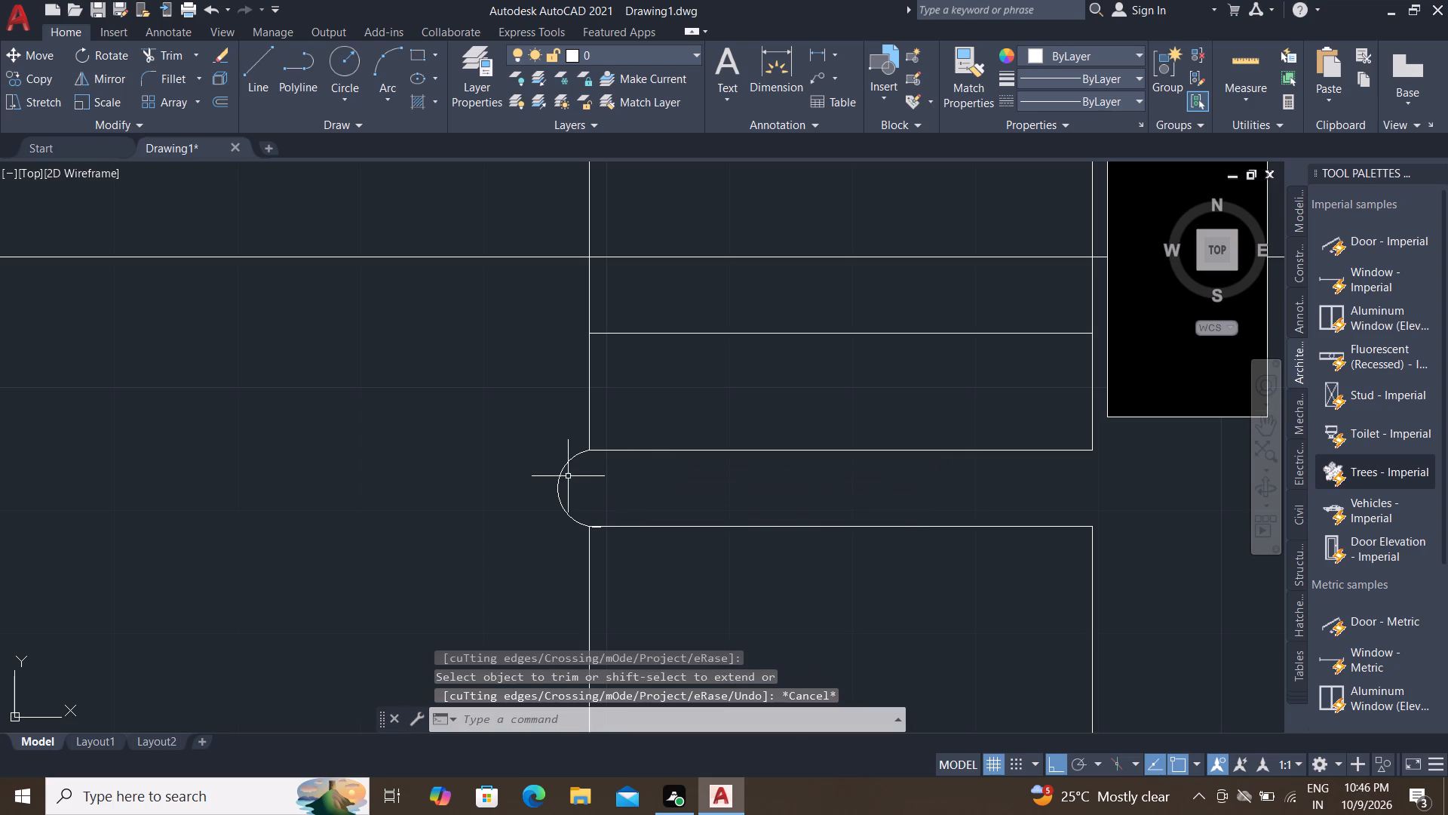
Mirror the arc about a vertical line through the middle of the gap's upper edge, keeping the original arc.
click(561, 472)
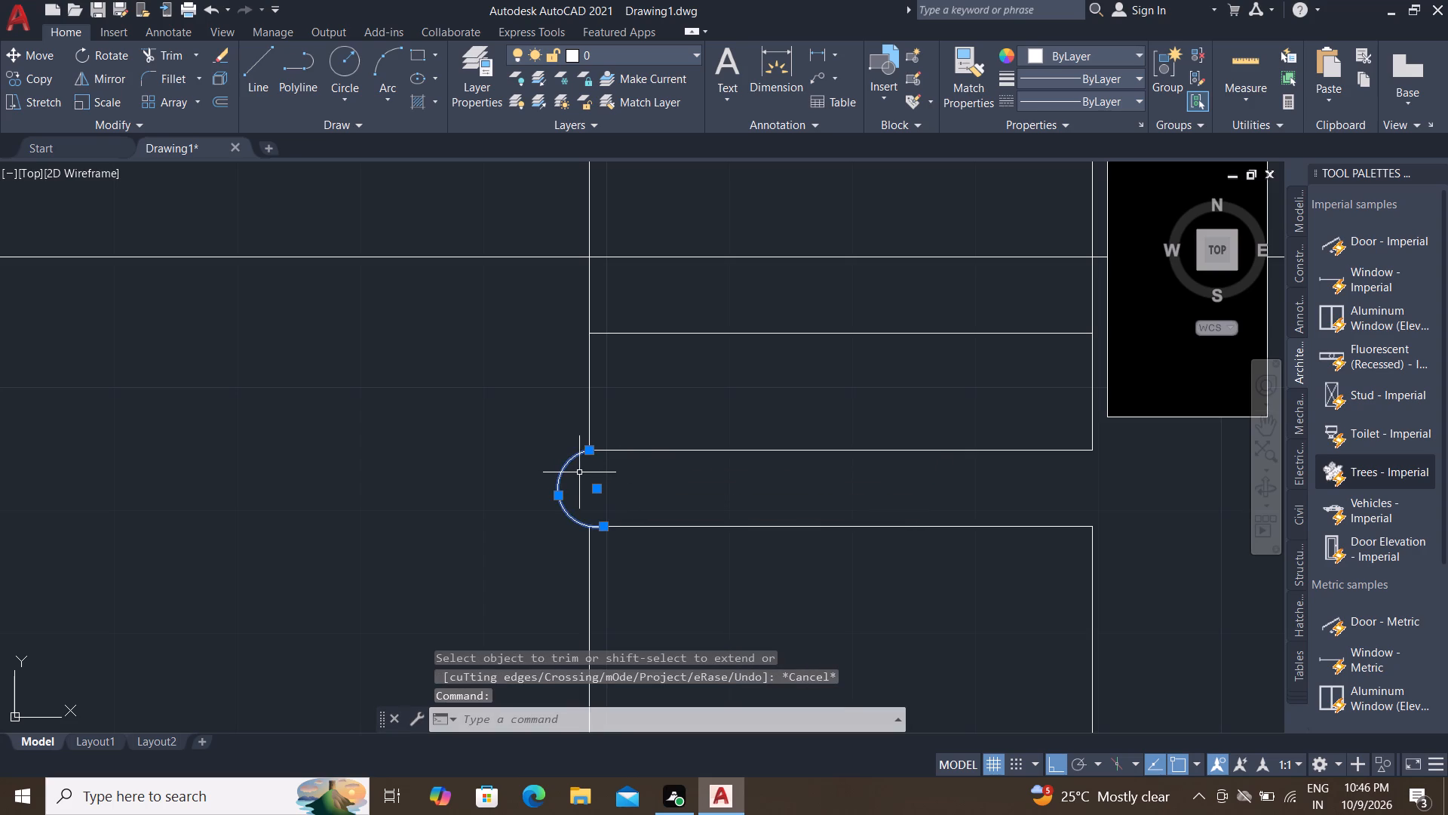
text(MI)
key(space)
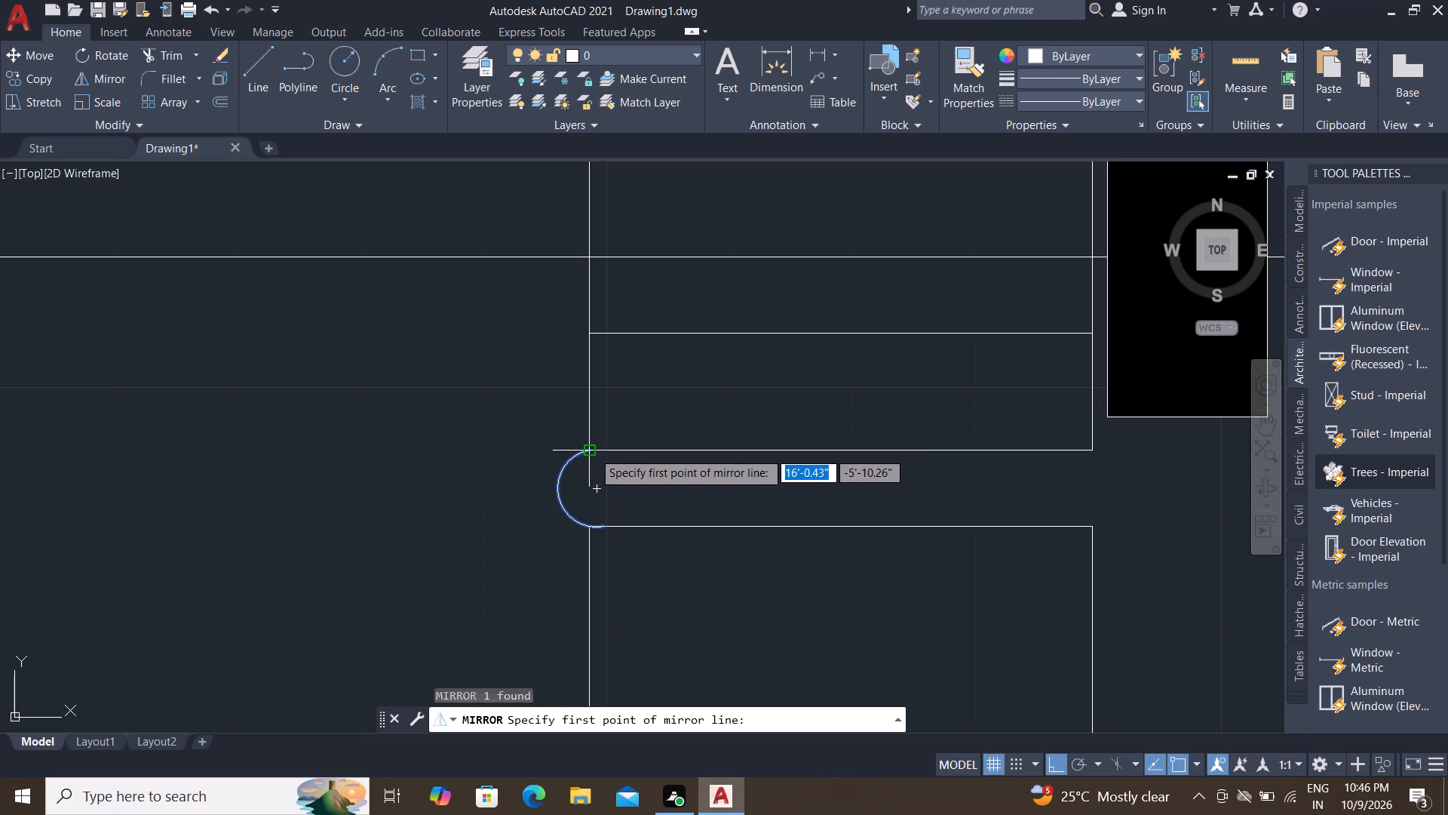
click(831, 451)
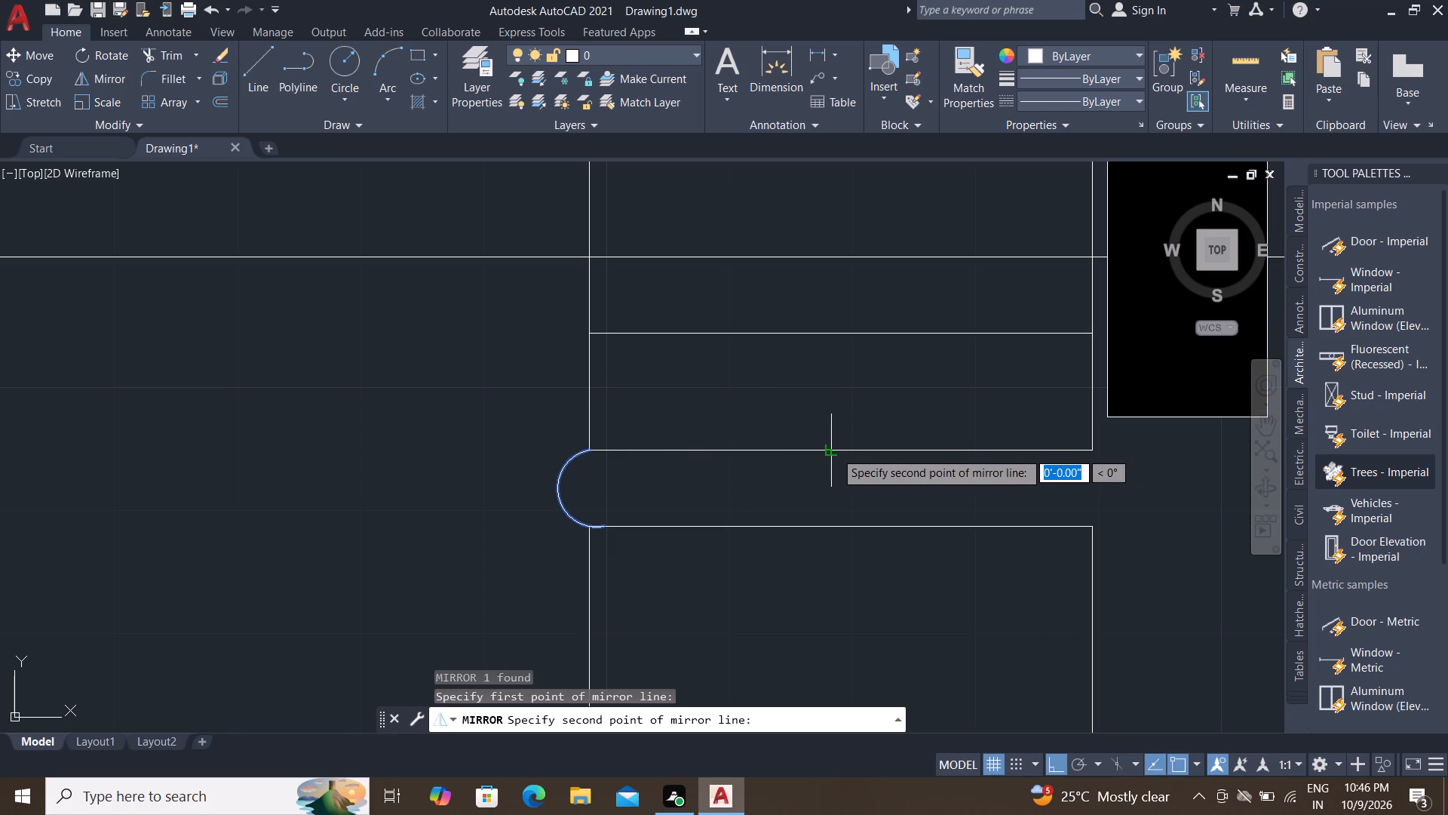
click(858, 564)
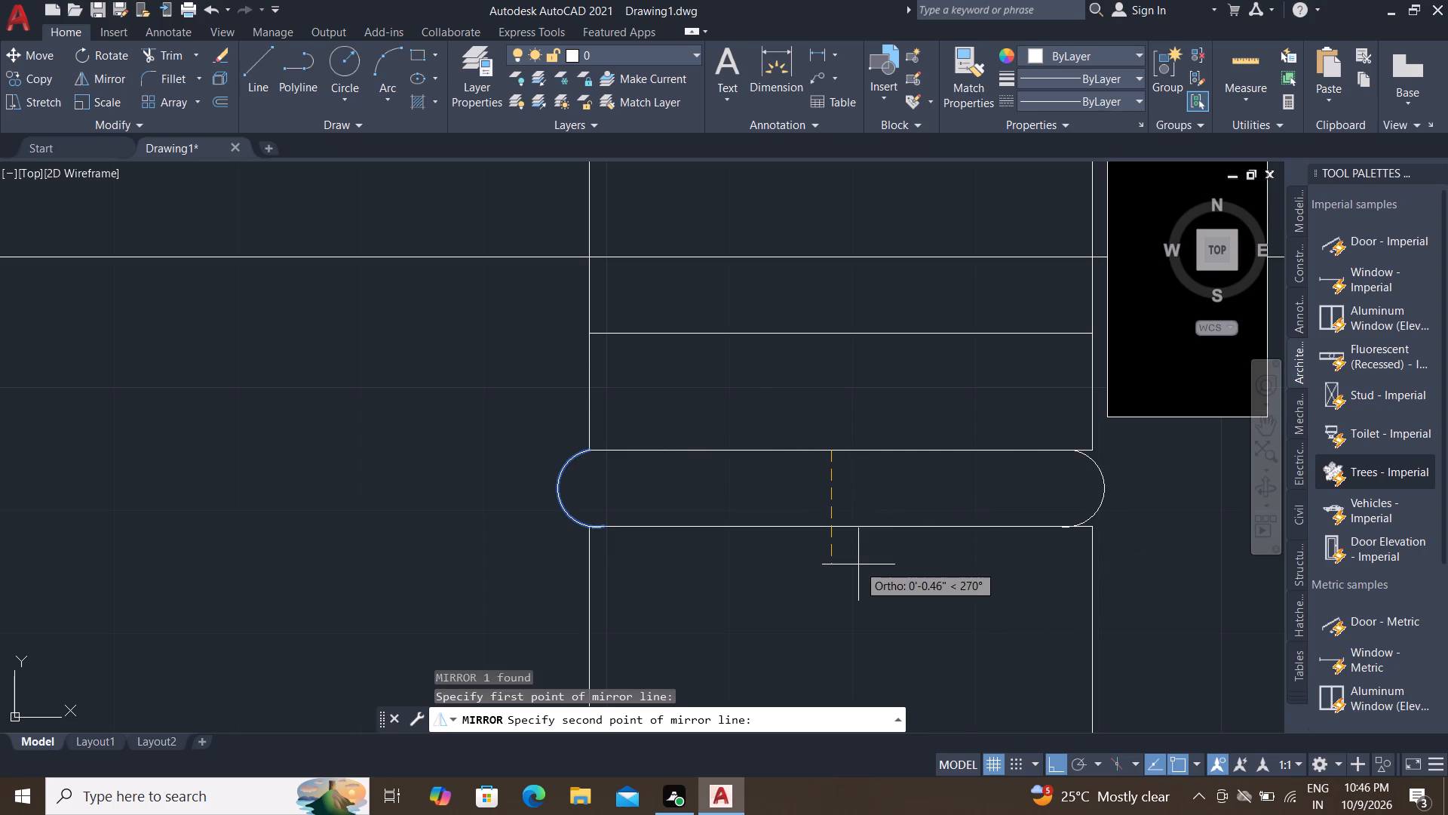
drag(888, 624, 858, 564)
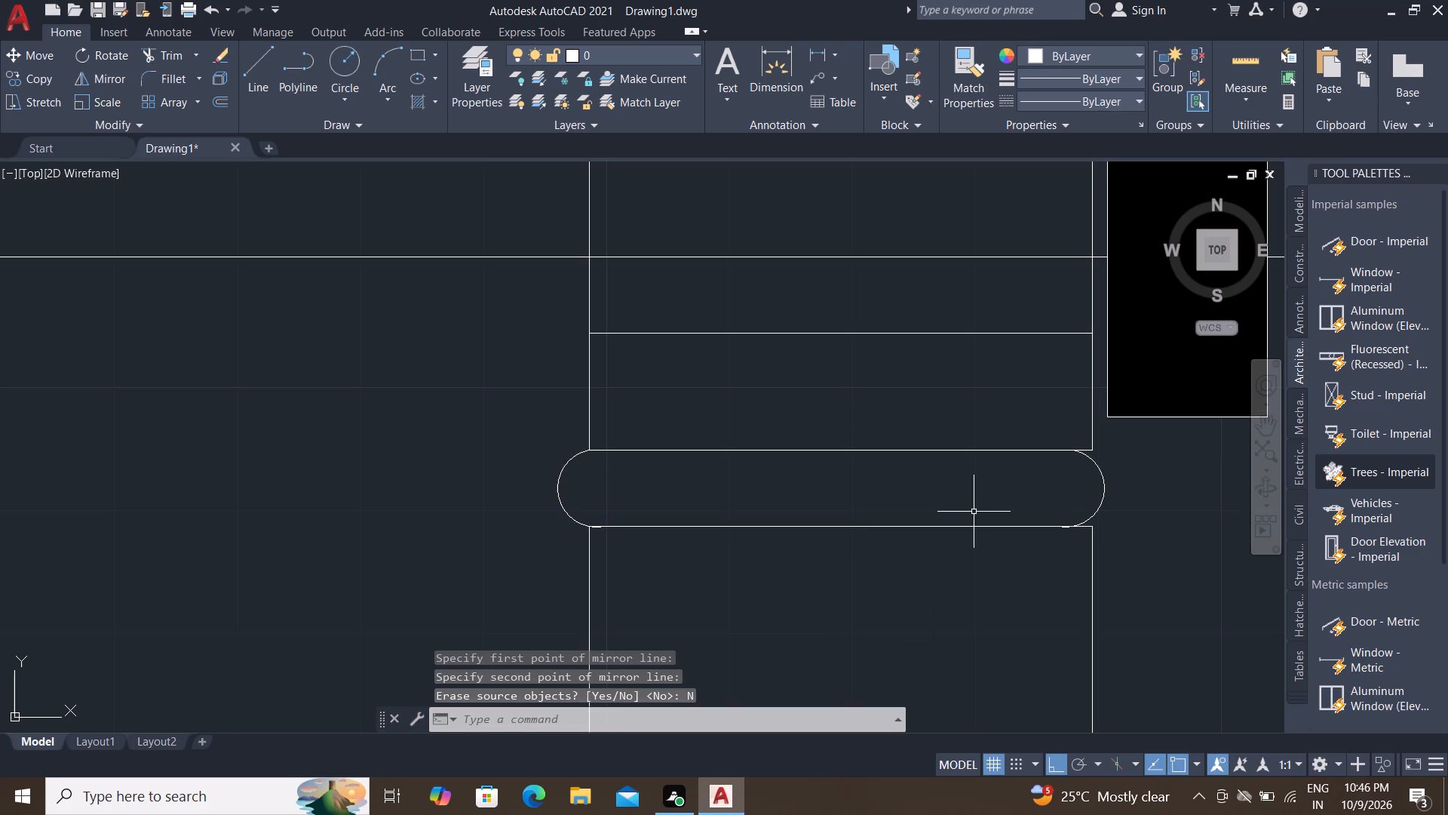
Move the mirrored arc horizontally about 0.08" so its upper end meets the gap's corner nearest the collars.
click(1100, 480)
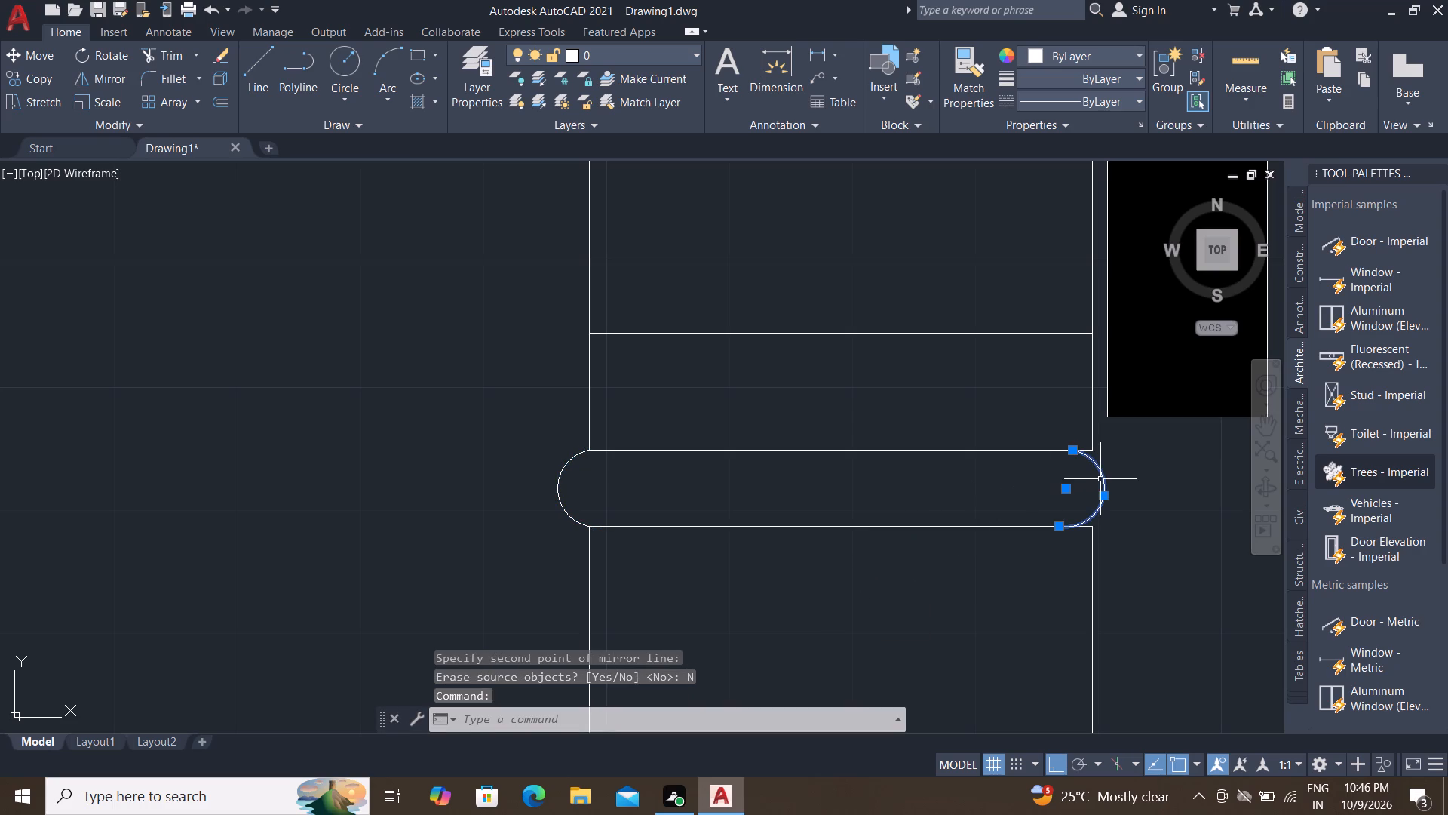
scroll(1095, 473, up, 2)
text(M)
key(space)
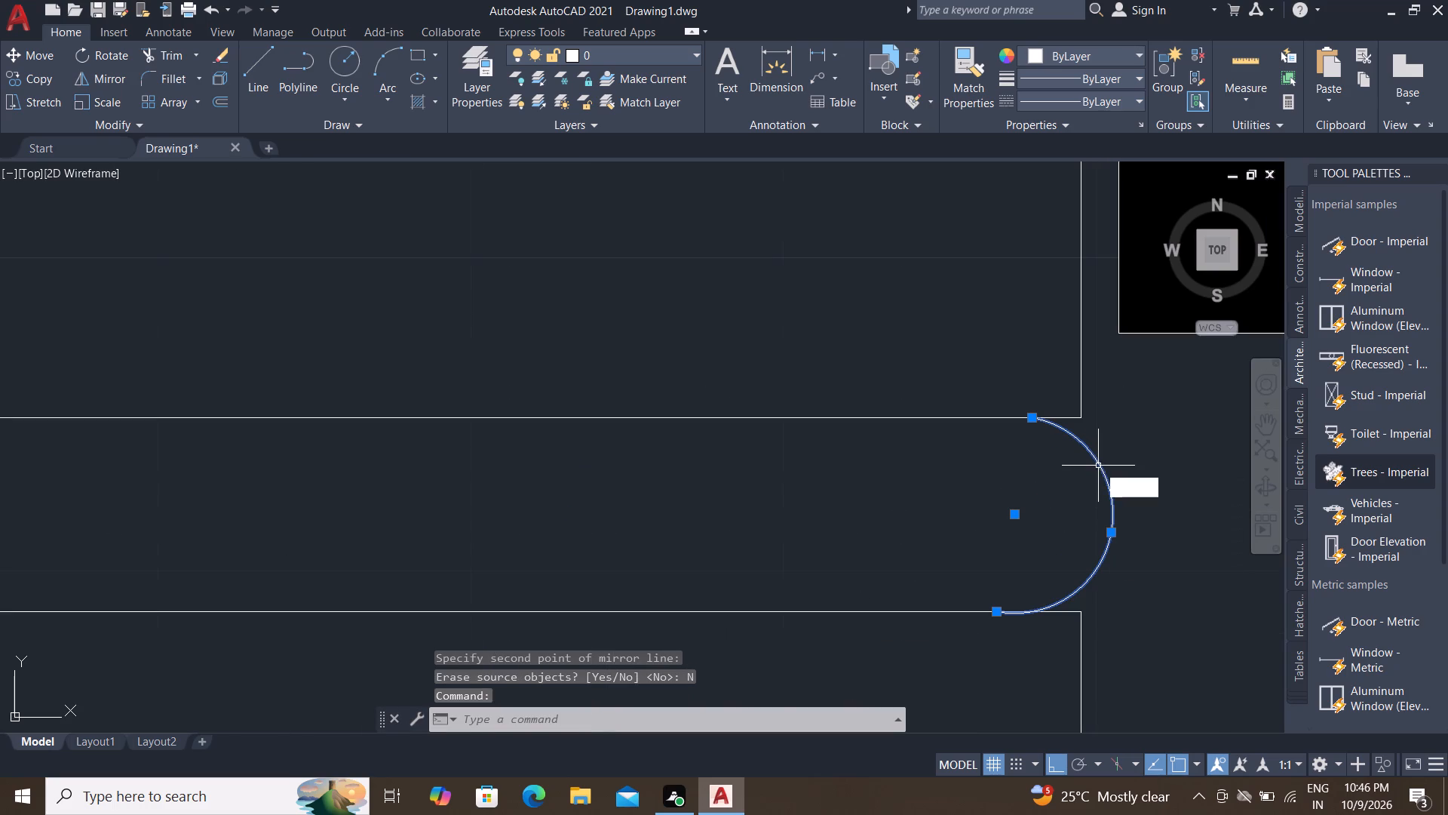
click(1031, 413)
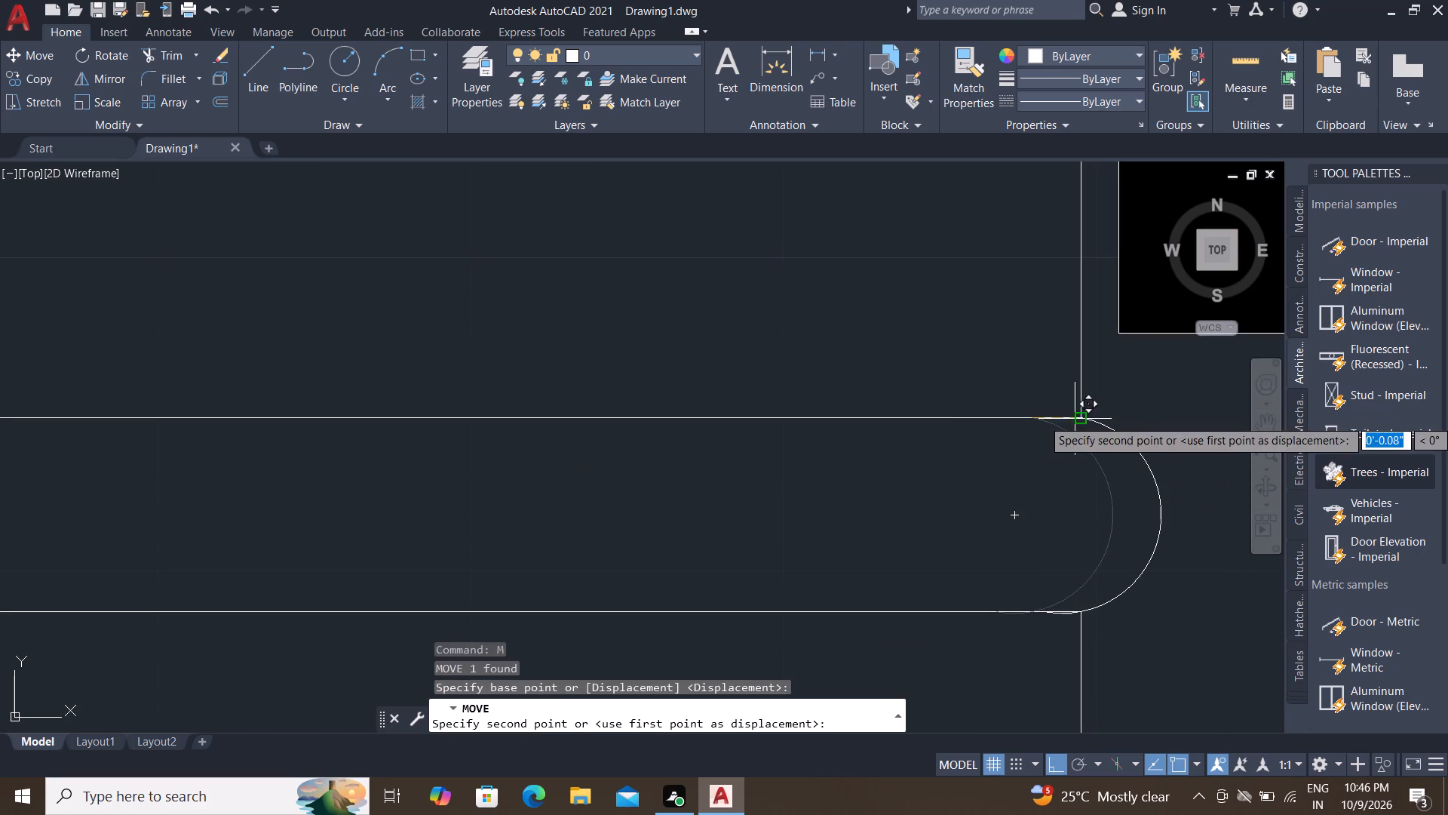
click(1079, 419)
scroll(913, 438, down, 3)
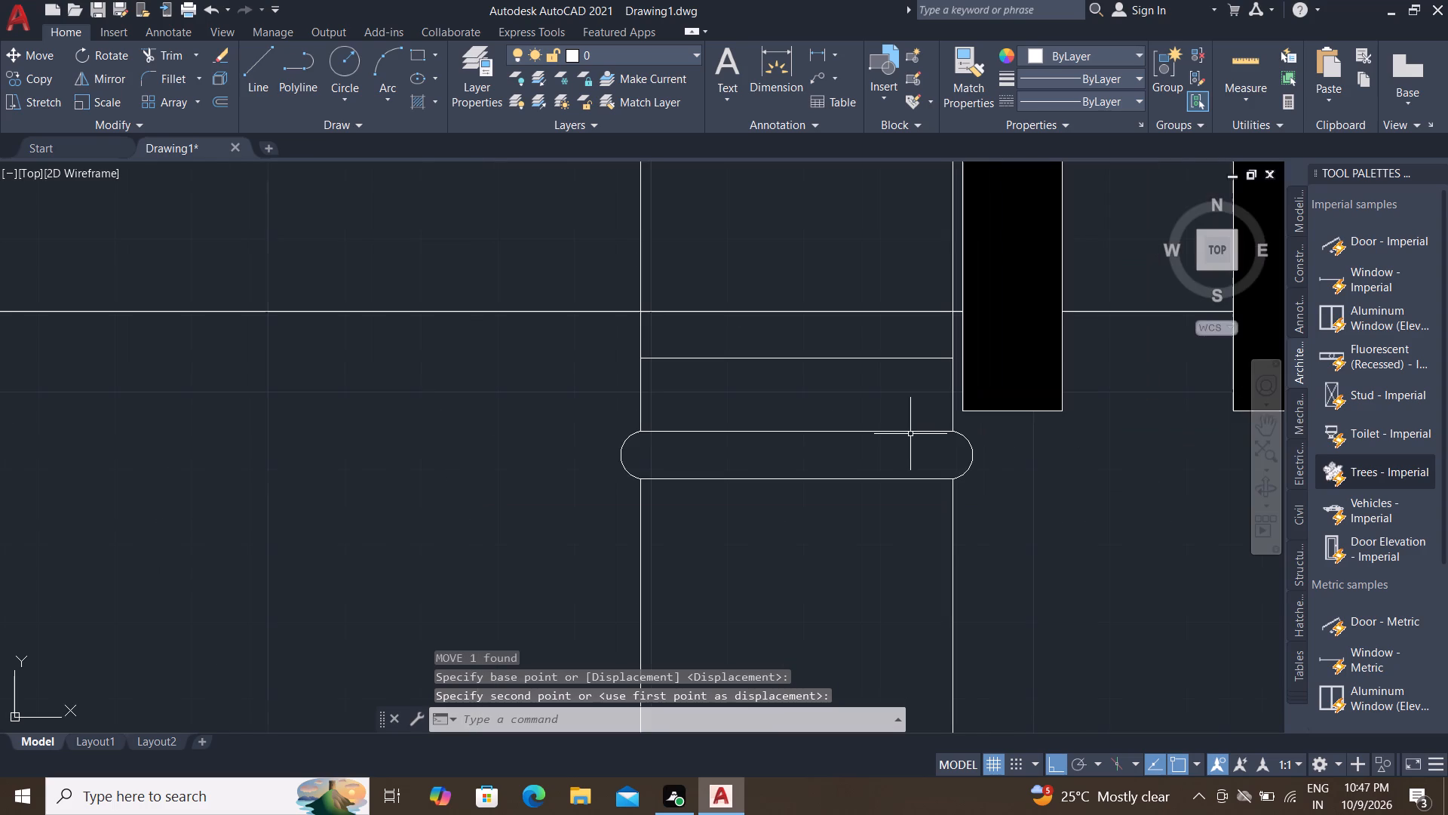
key(Escape)
key(Escape)
Hatch the interior of the round-ended band across the vertical pipe in black (0,0,0).
text(H)
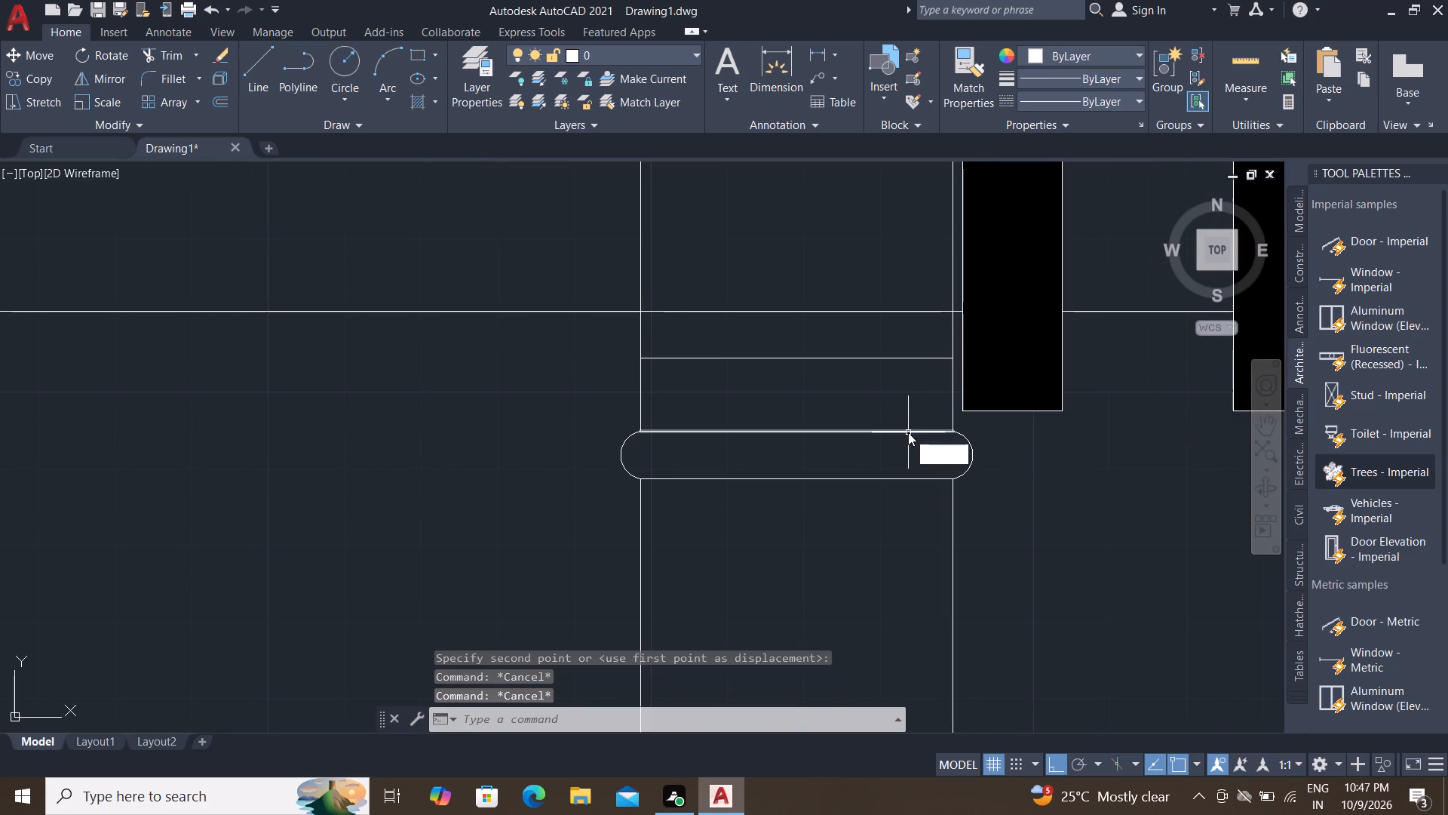
key(space)
click(853, 463)
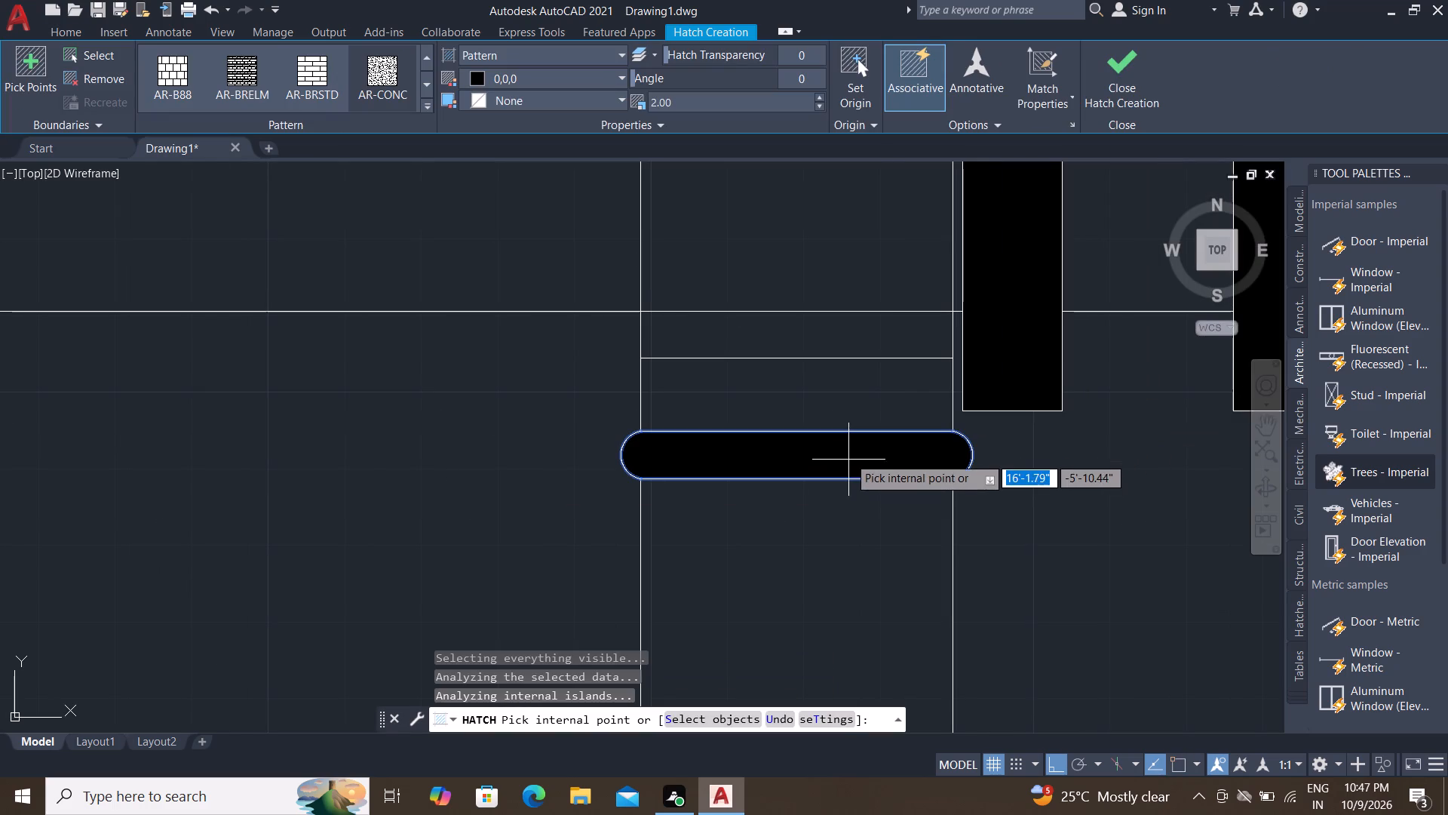
key(Escape)
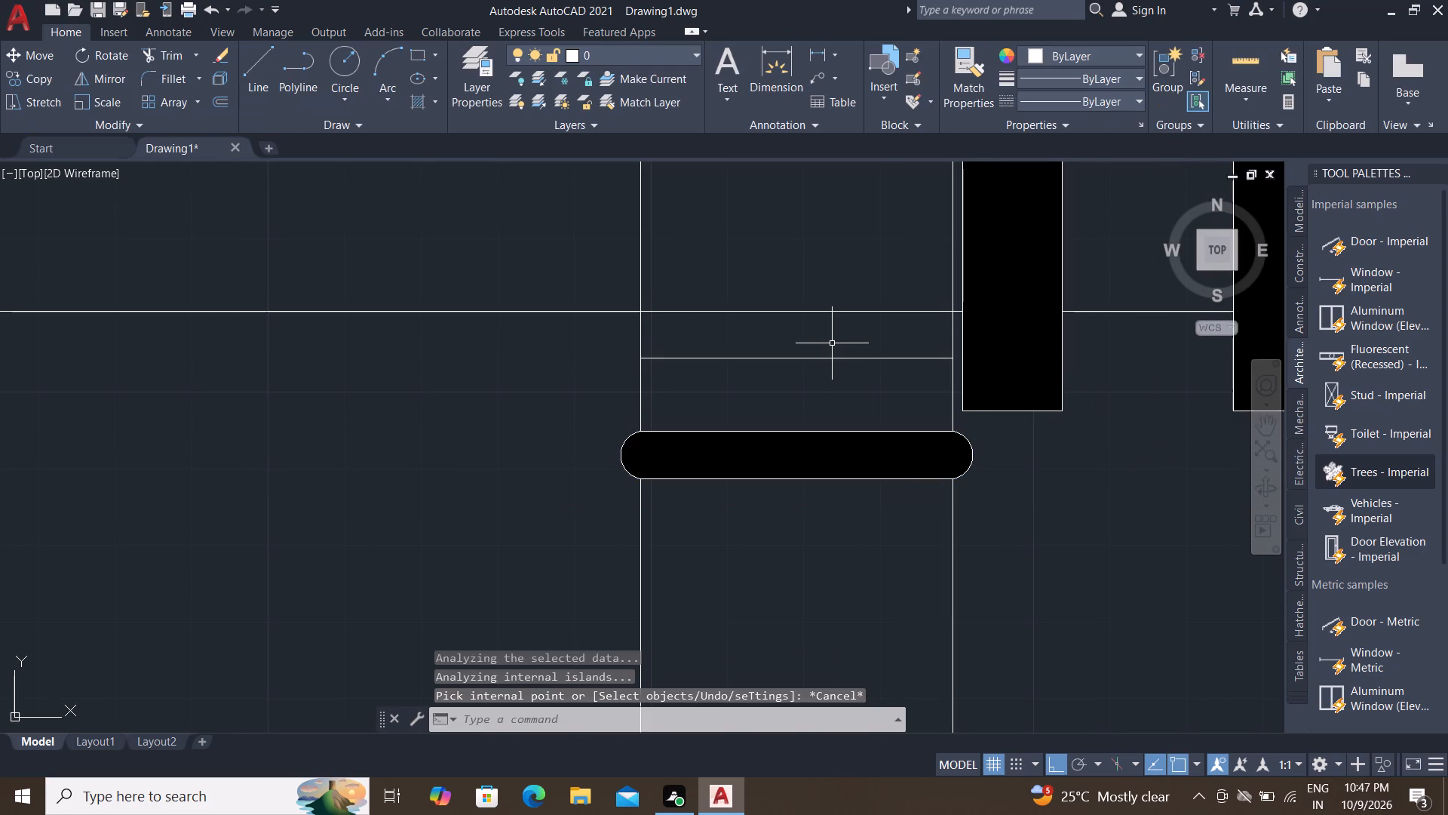
Trim the two outer edges of the small rectangle at the vertical pipe's top corner, leaving a stepped notch.
scroll(833, 348, down, 2)
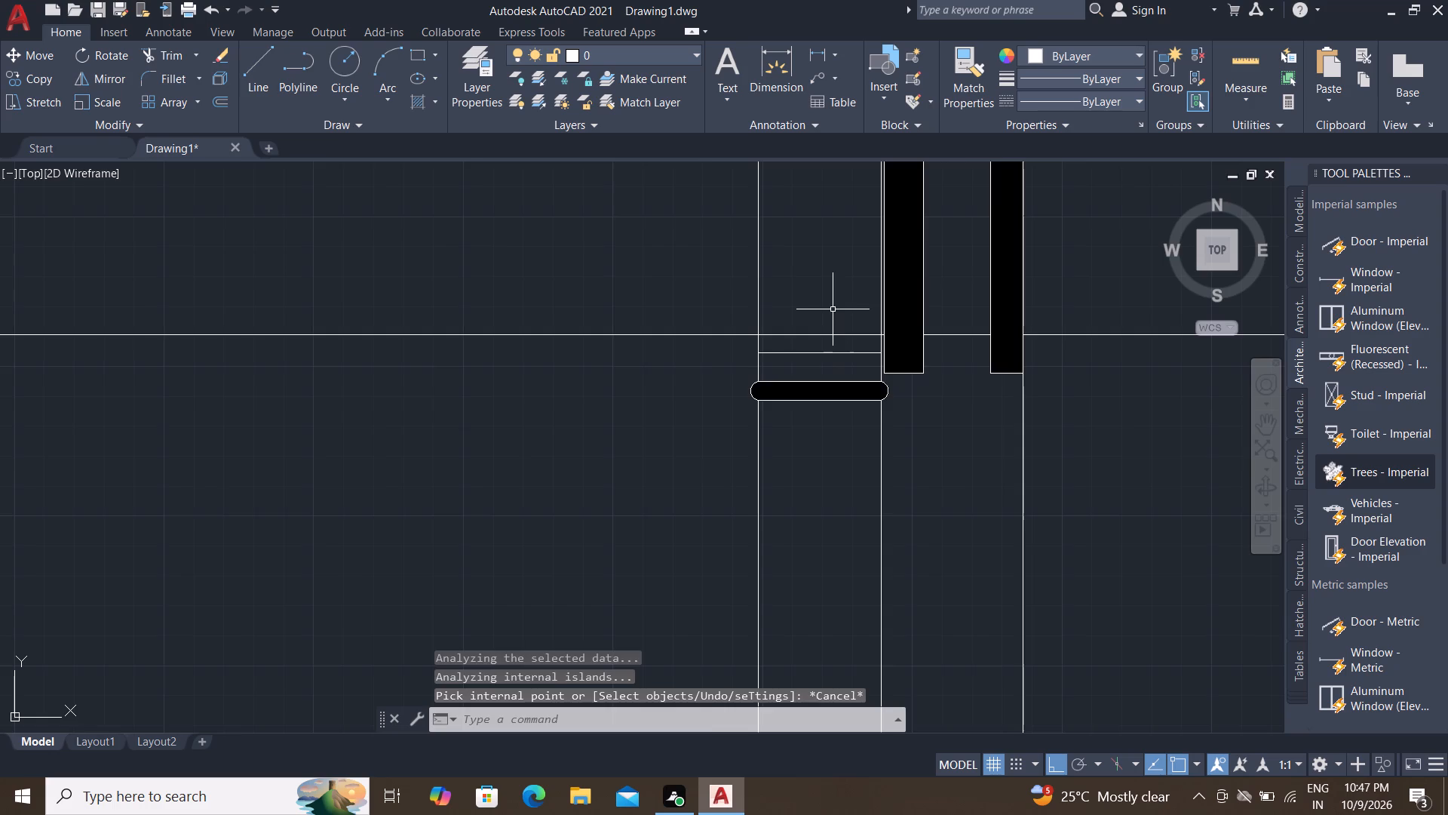
scroll(835, 309, up, 1)
middle_drag(836, 309, 871, 345)
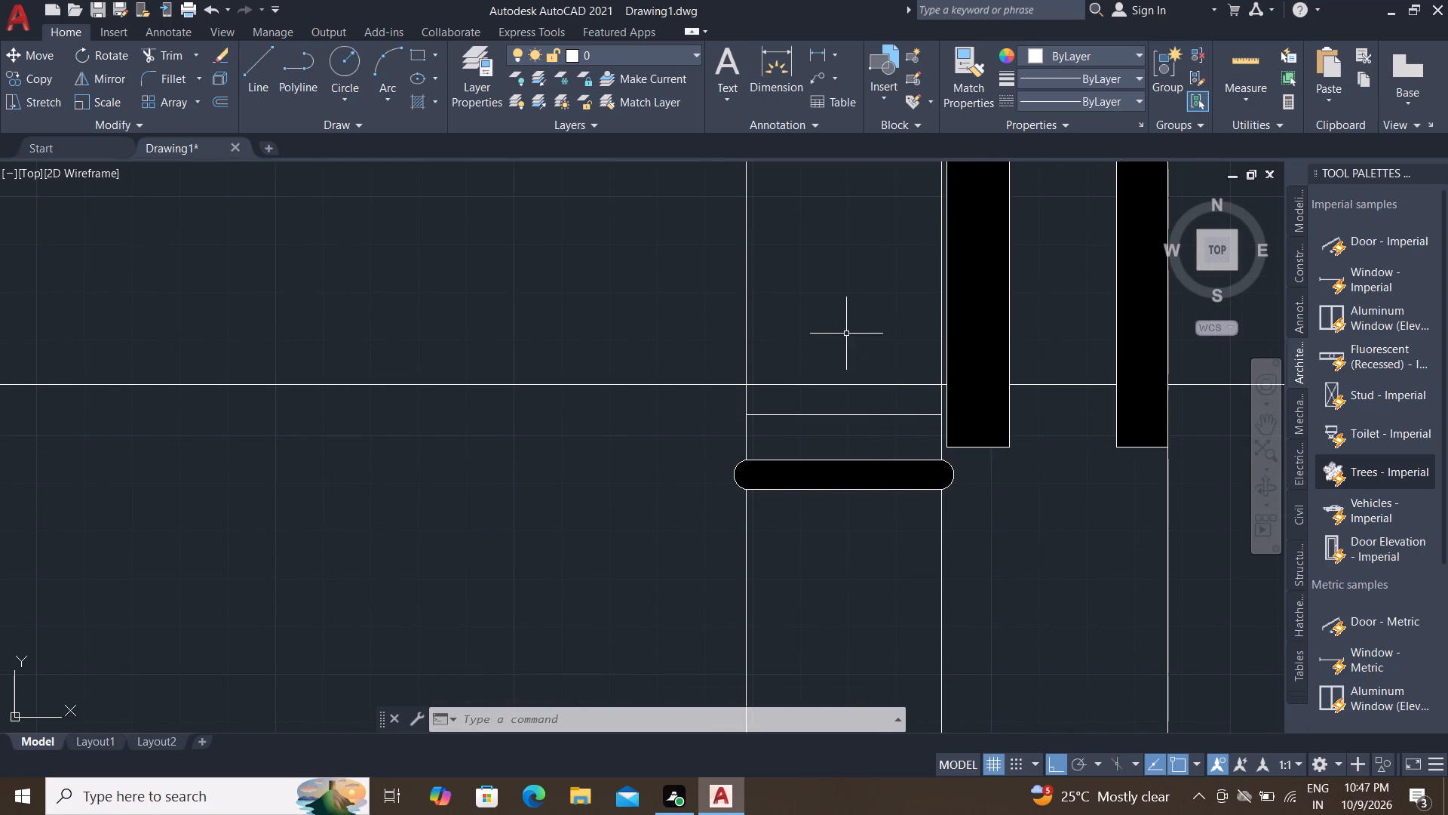
scroll(821, 333, up, 1)
middle_drag(821, 334, 902, 740)
scroll(886, 464, down, 3)
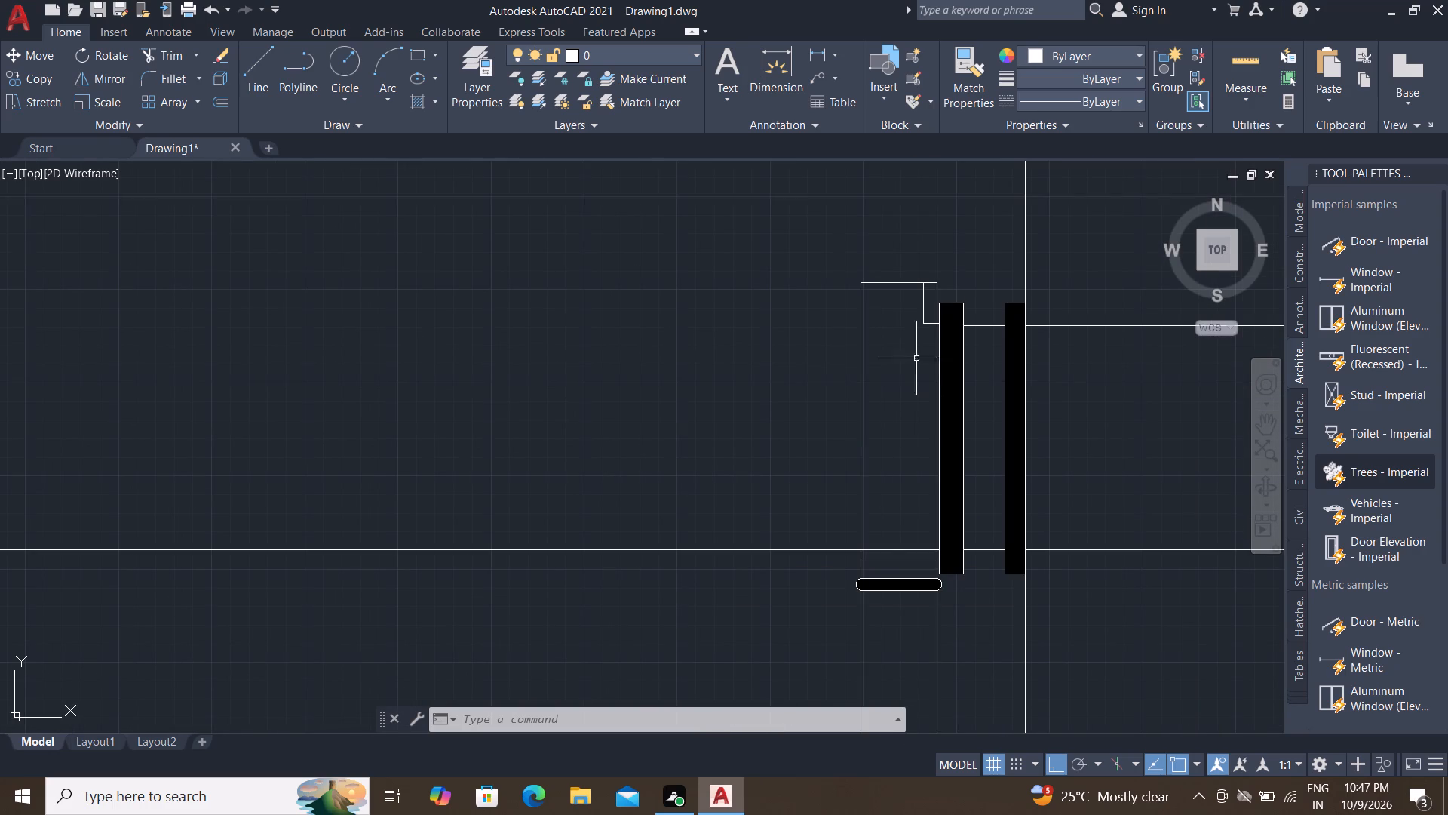
text(TR)
key(space)
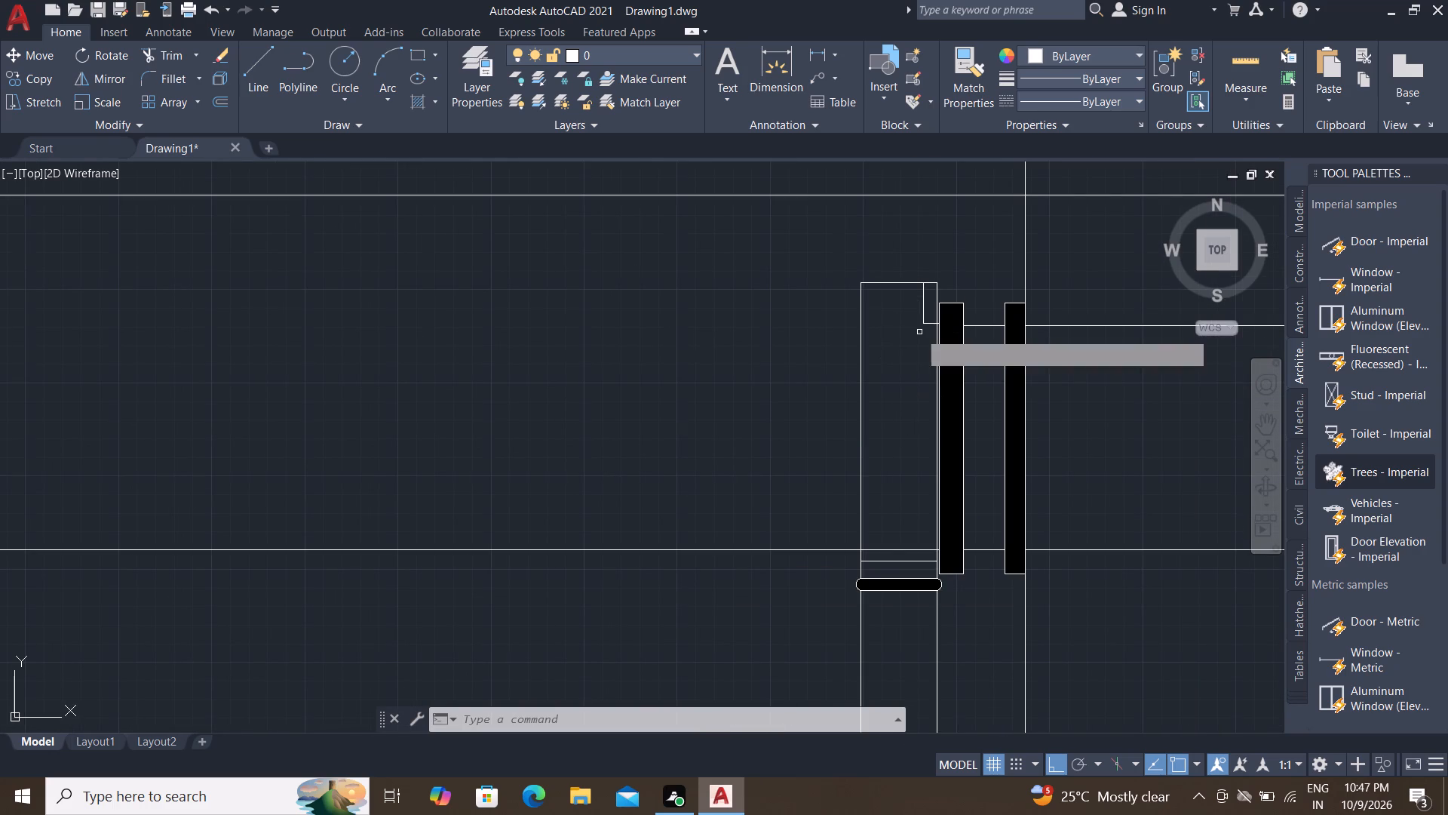
scroll(936, 291, up, 3)
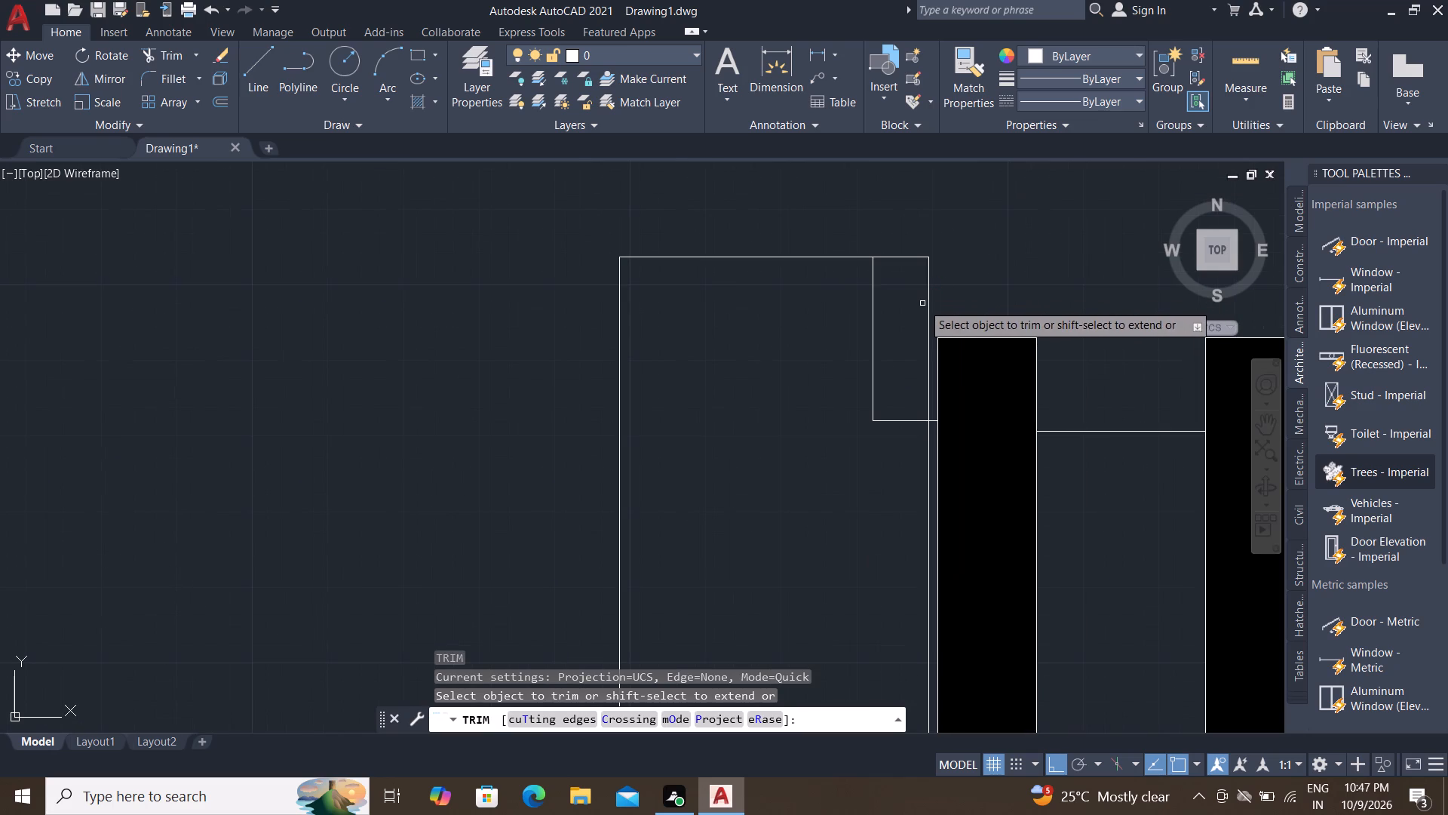
click(928, 308)
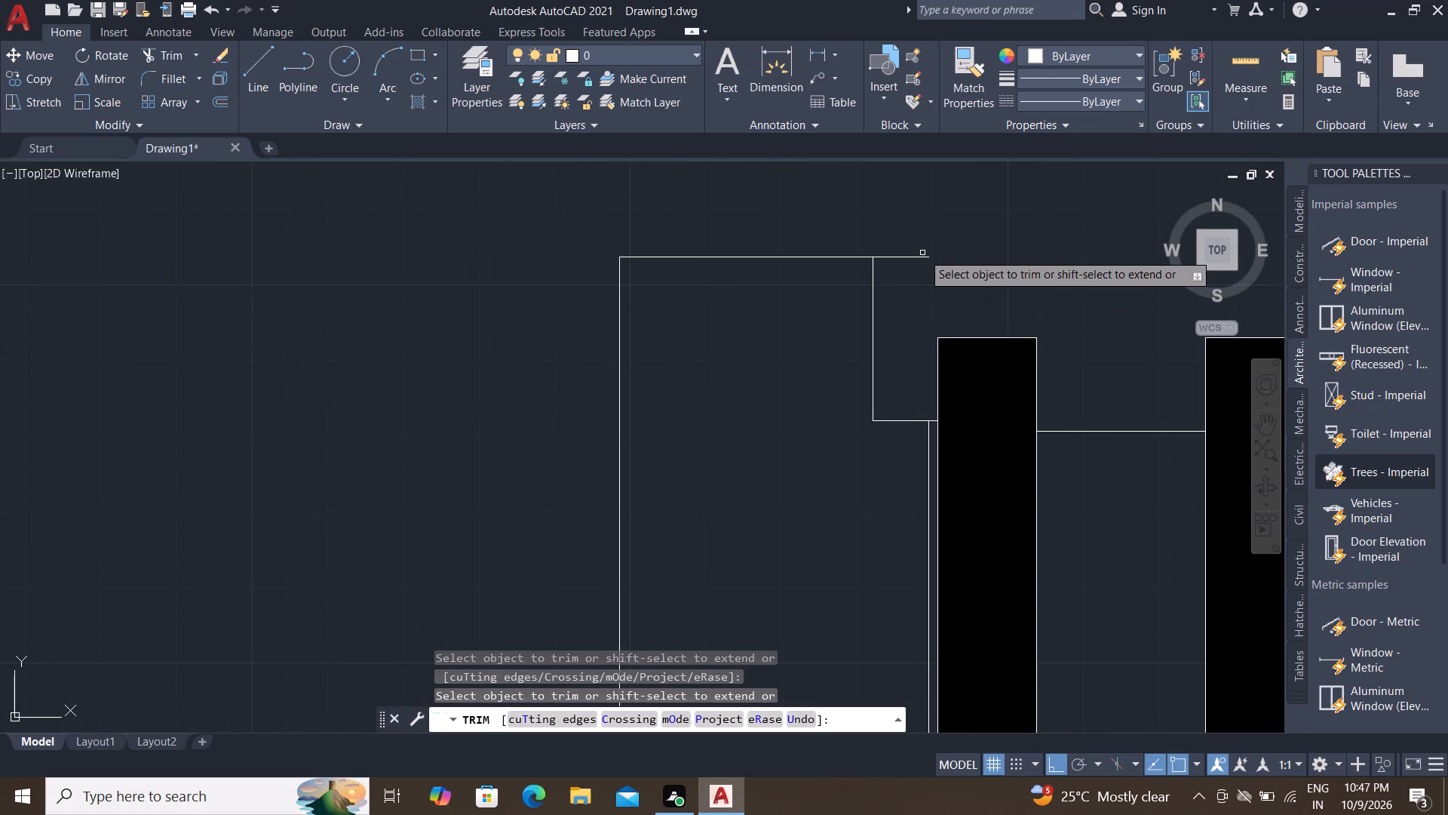
click(918, 255)
Trim the vertical pipe's side line beside the collar, from the notch down to the narrow strip's lower edge.
scroll(916, 248, down, 1)
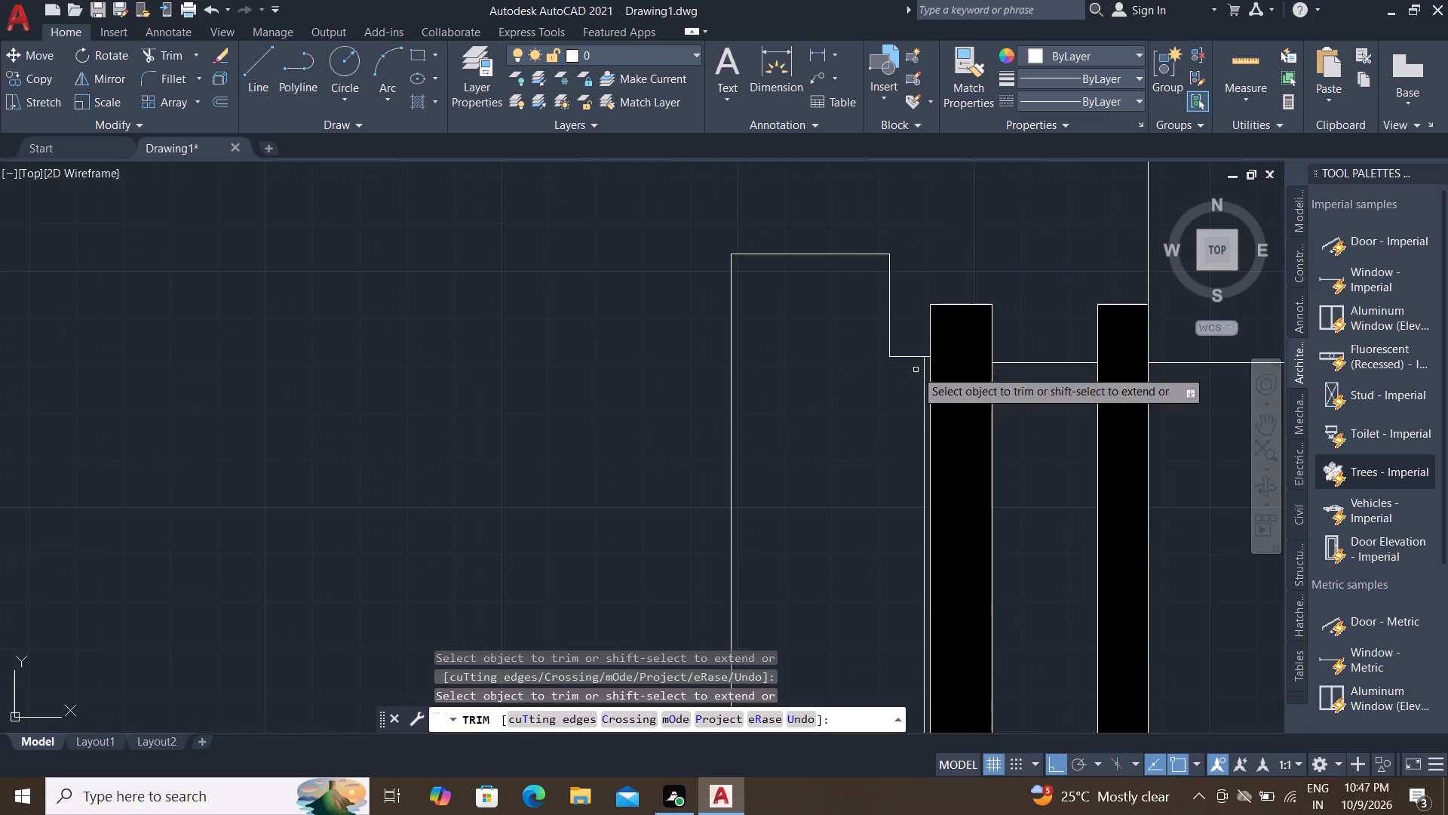
scroll(916, 370, up, 4)
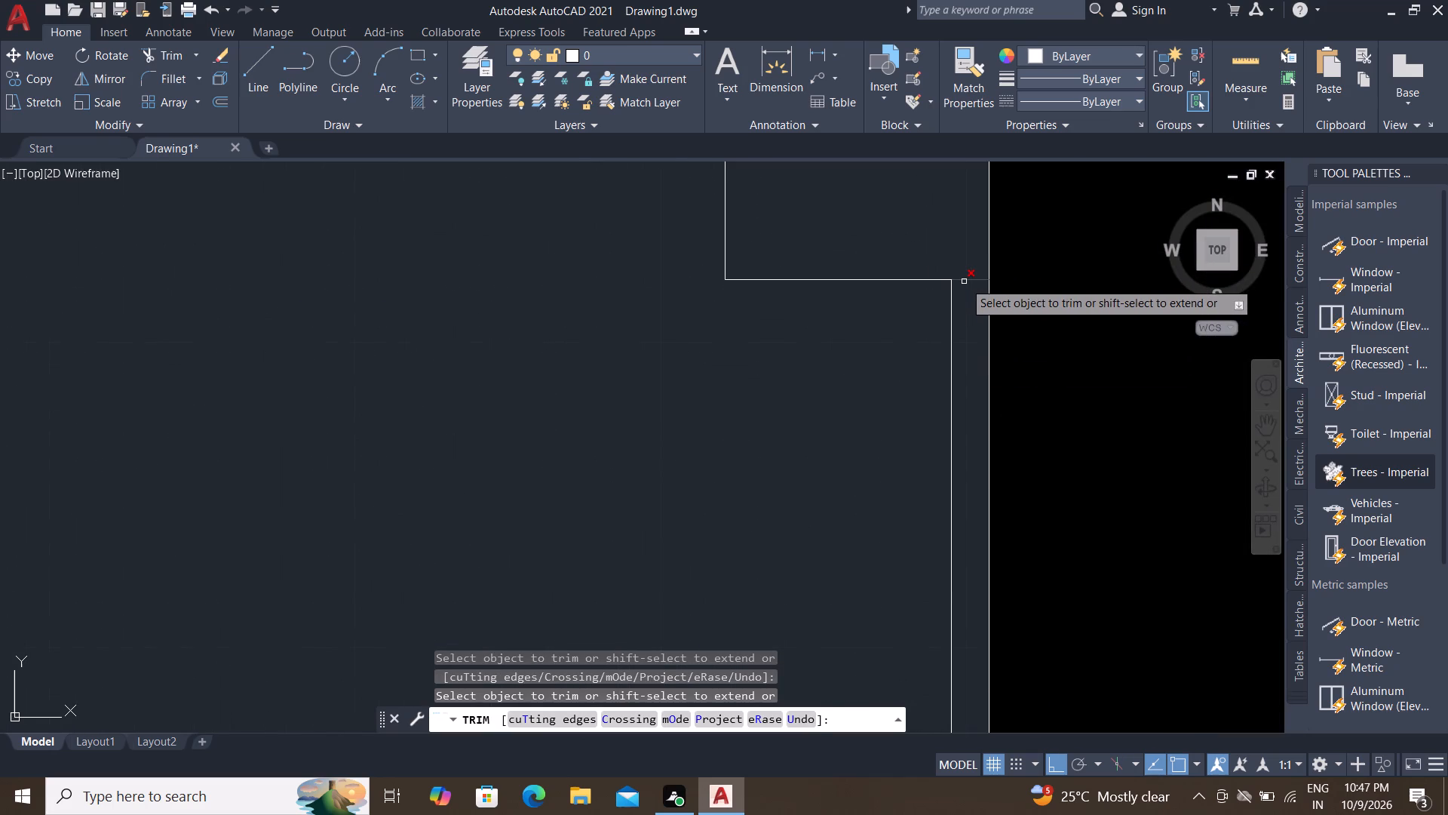
click(953, 309)
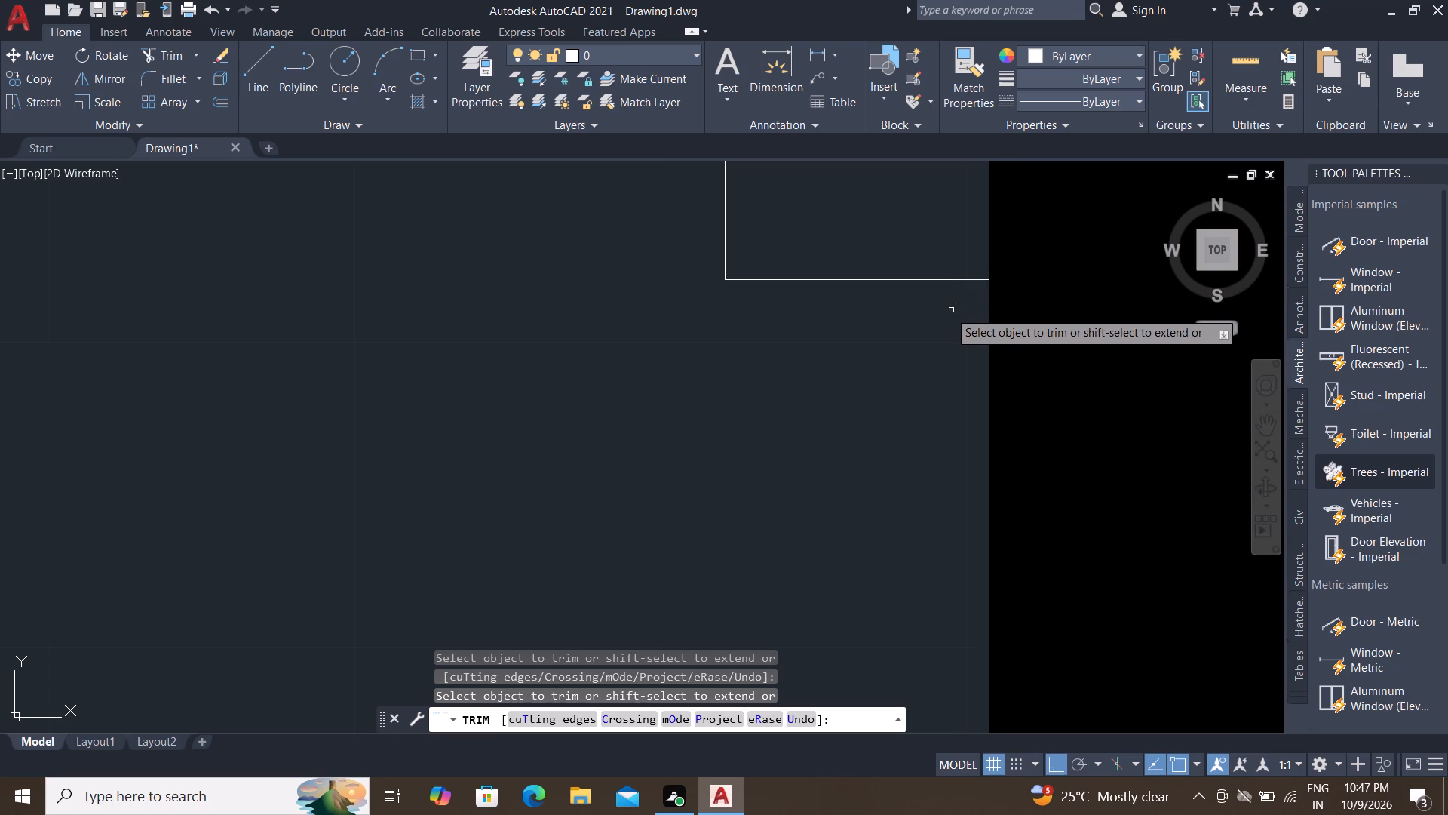
scroll(928, 304, down, 4)
scroll(922, 203, down, 3)
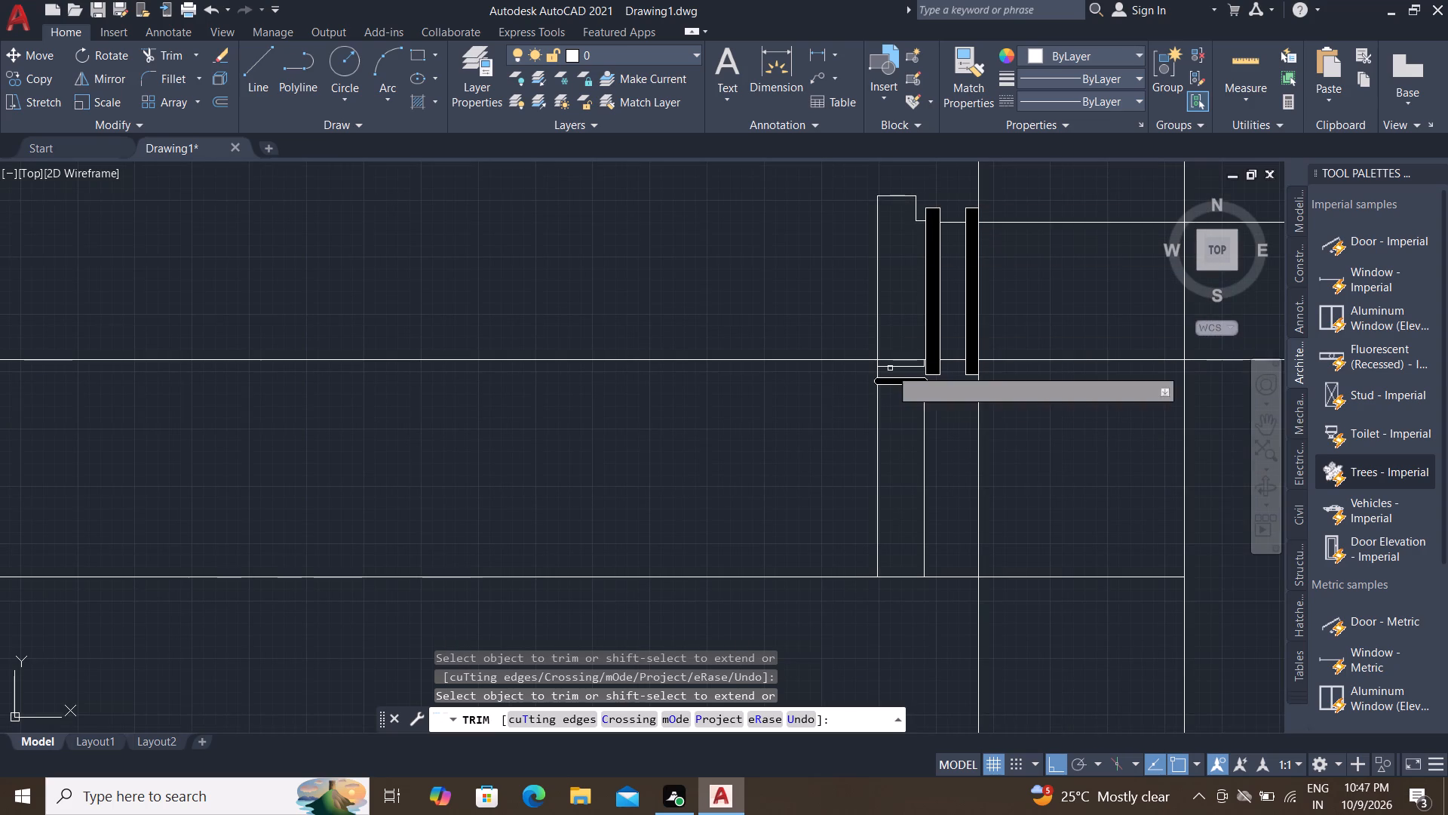
scroll(910, 426, up, 1)
middle_drag(910, 425, 927, 421)
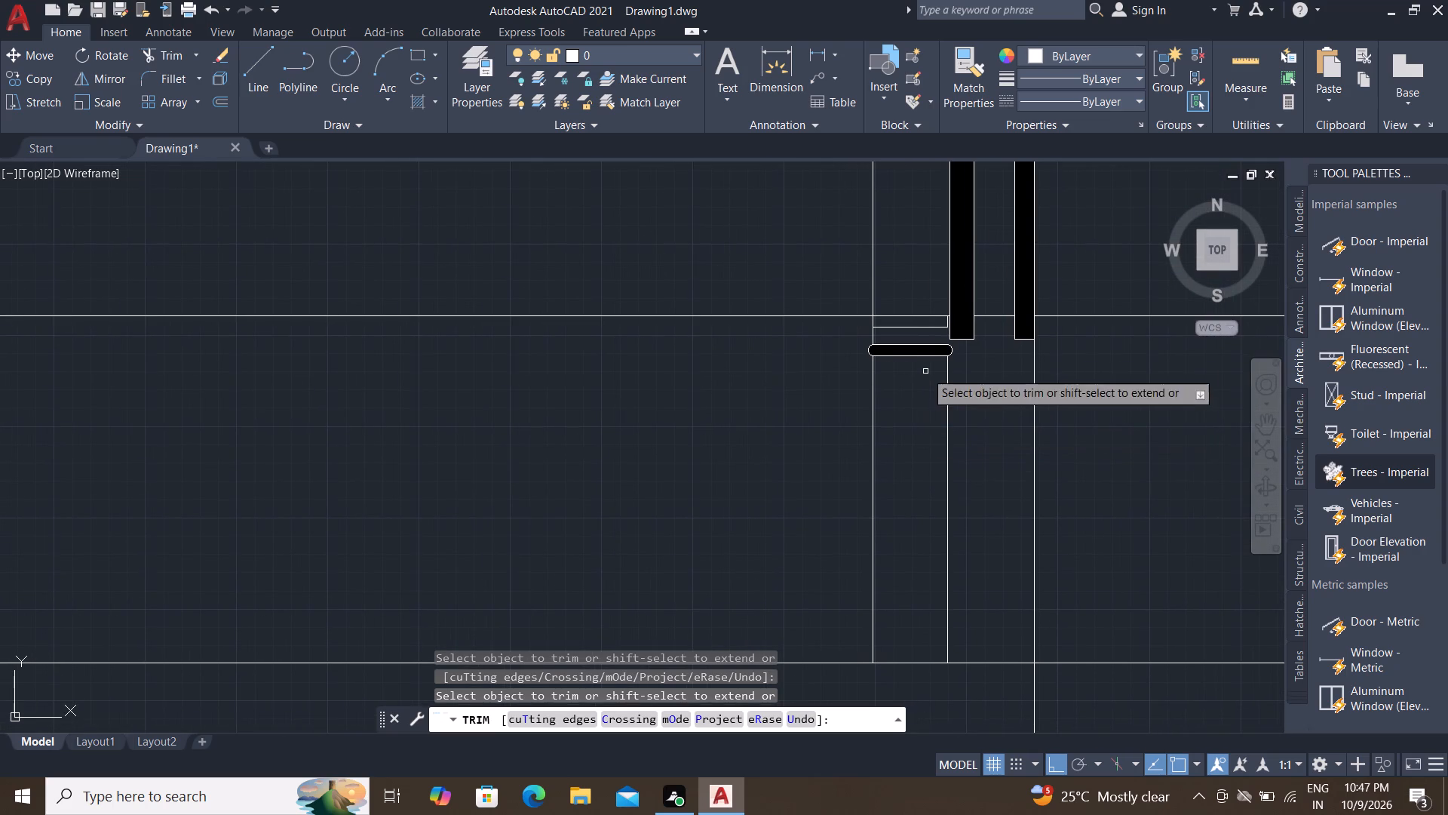
scroll(940, 324, up, 3)
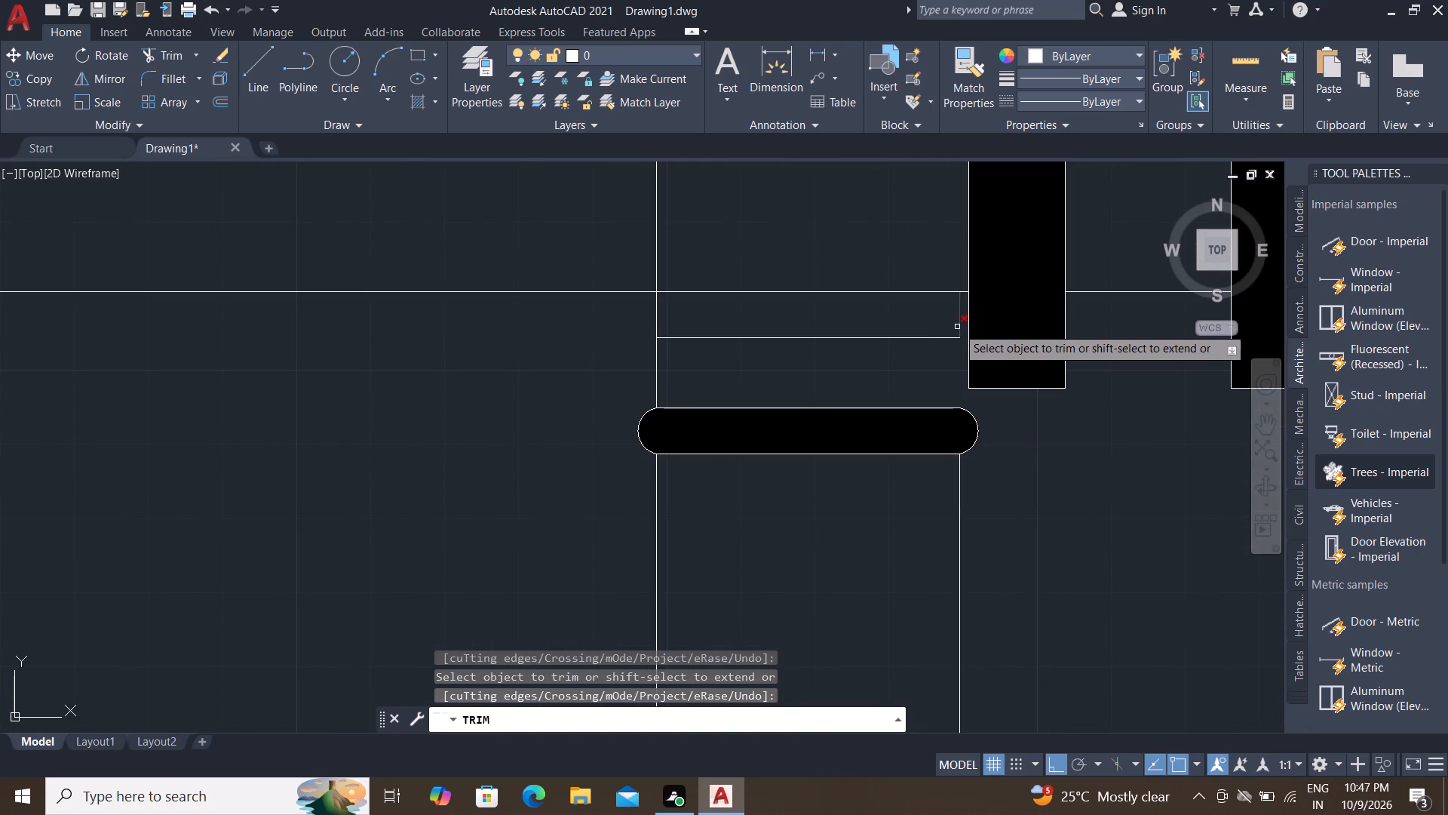
click(956, 325)
click(965, 326)
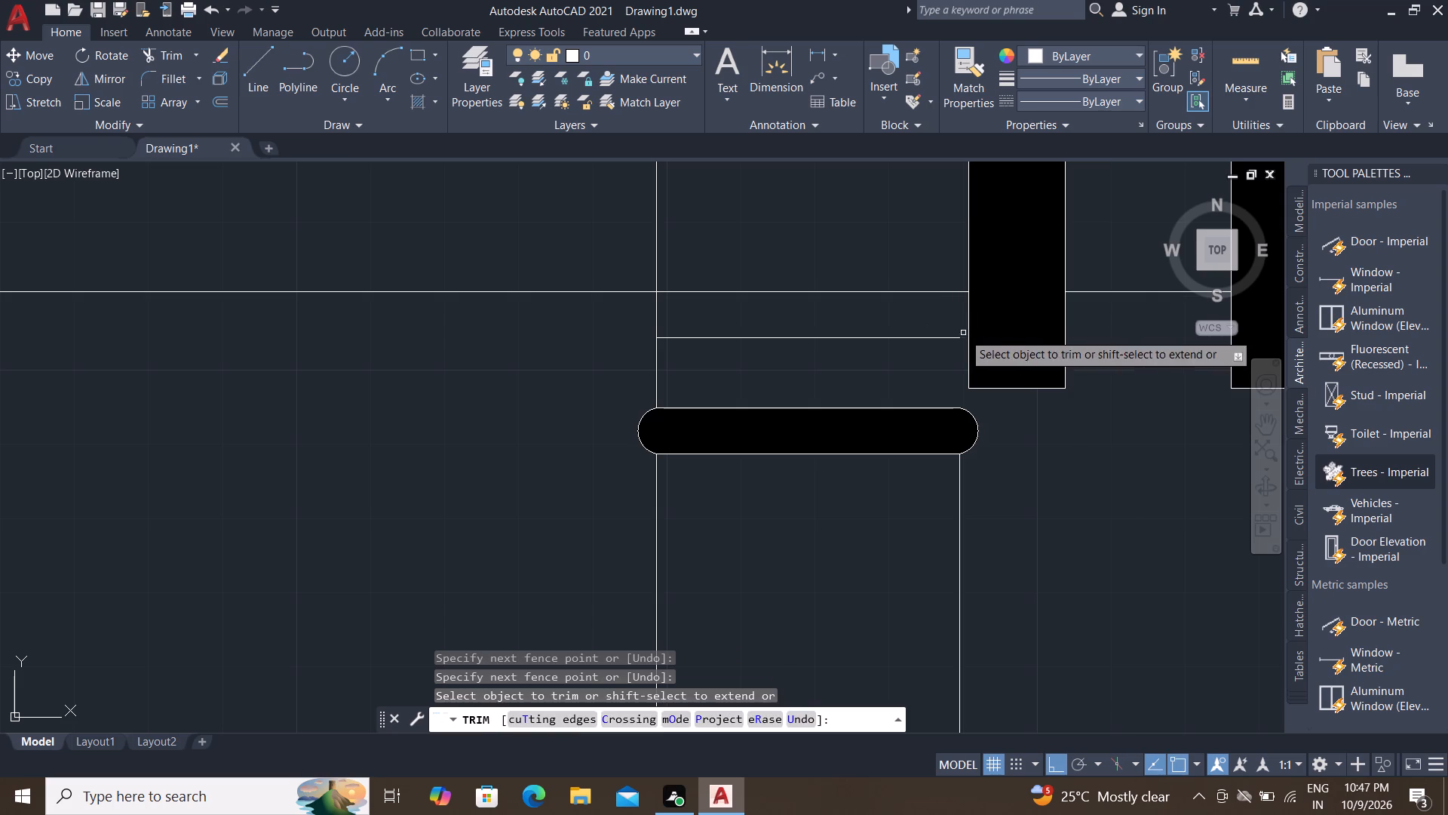
key(Escape)
Extend the lower edge of the narrow strip above the filled band to meet the nearest collar.
key(e)
key(x)
key(space)
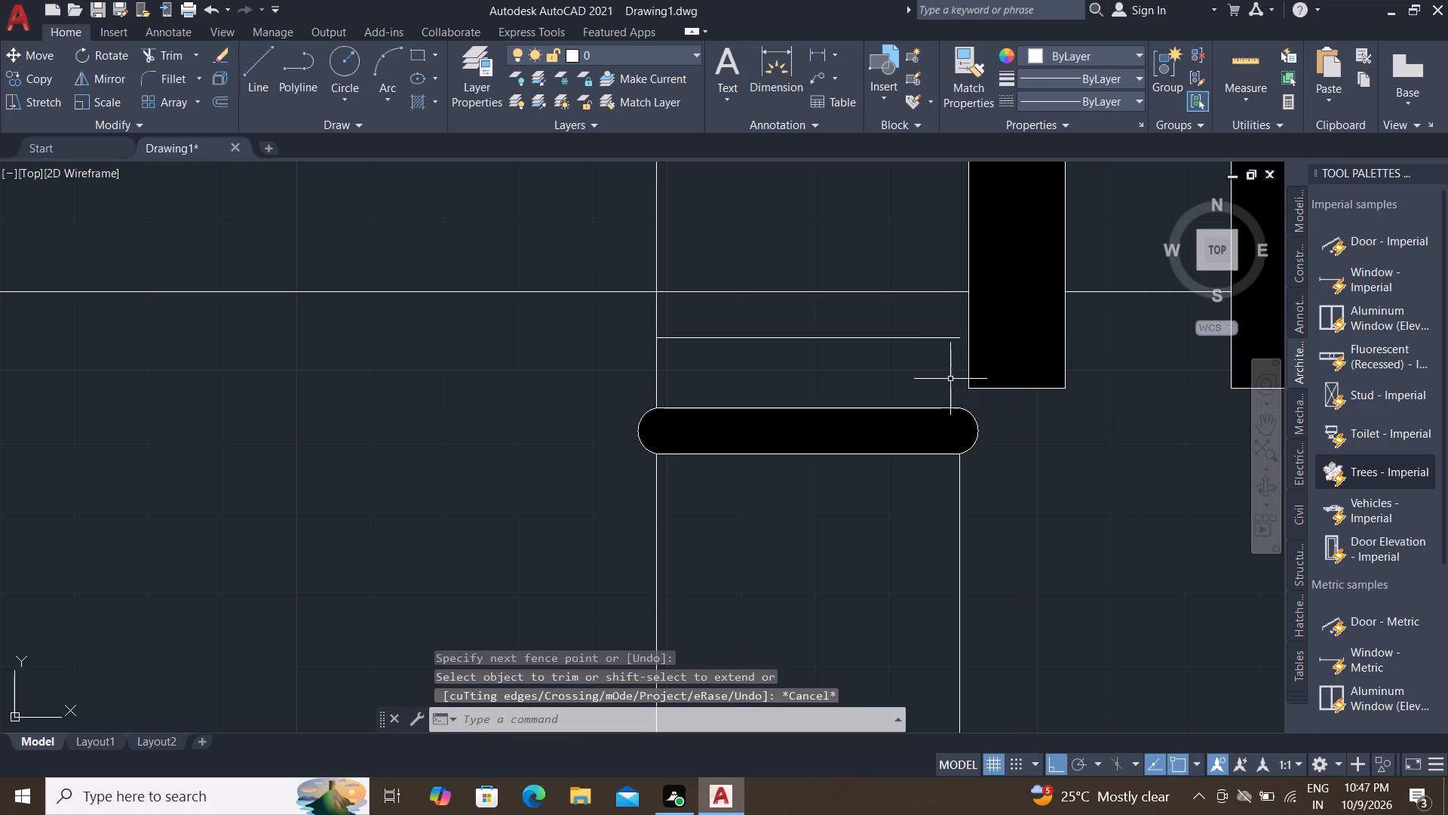
click(943, 339)
key(Escape)
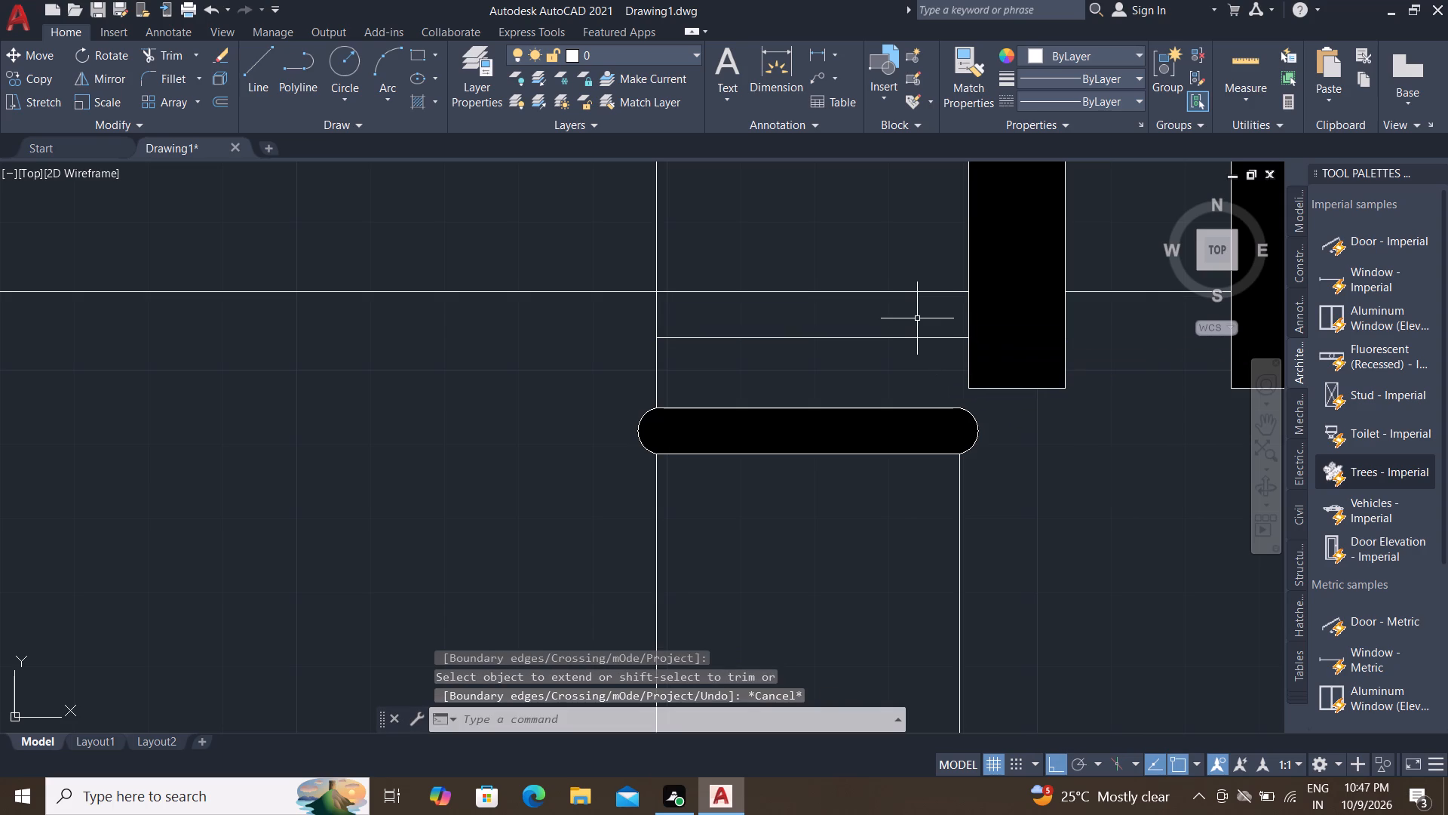
Hatch the narrow strip between the long horizontal line and its extended lower edge in black (0,0,0).
key(h)
key(space)
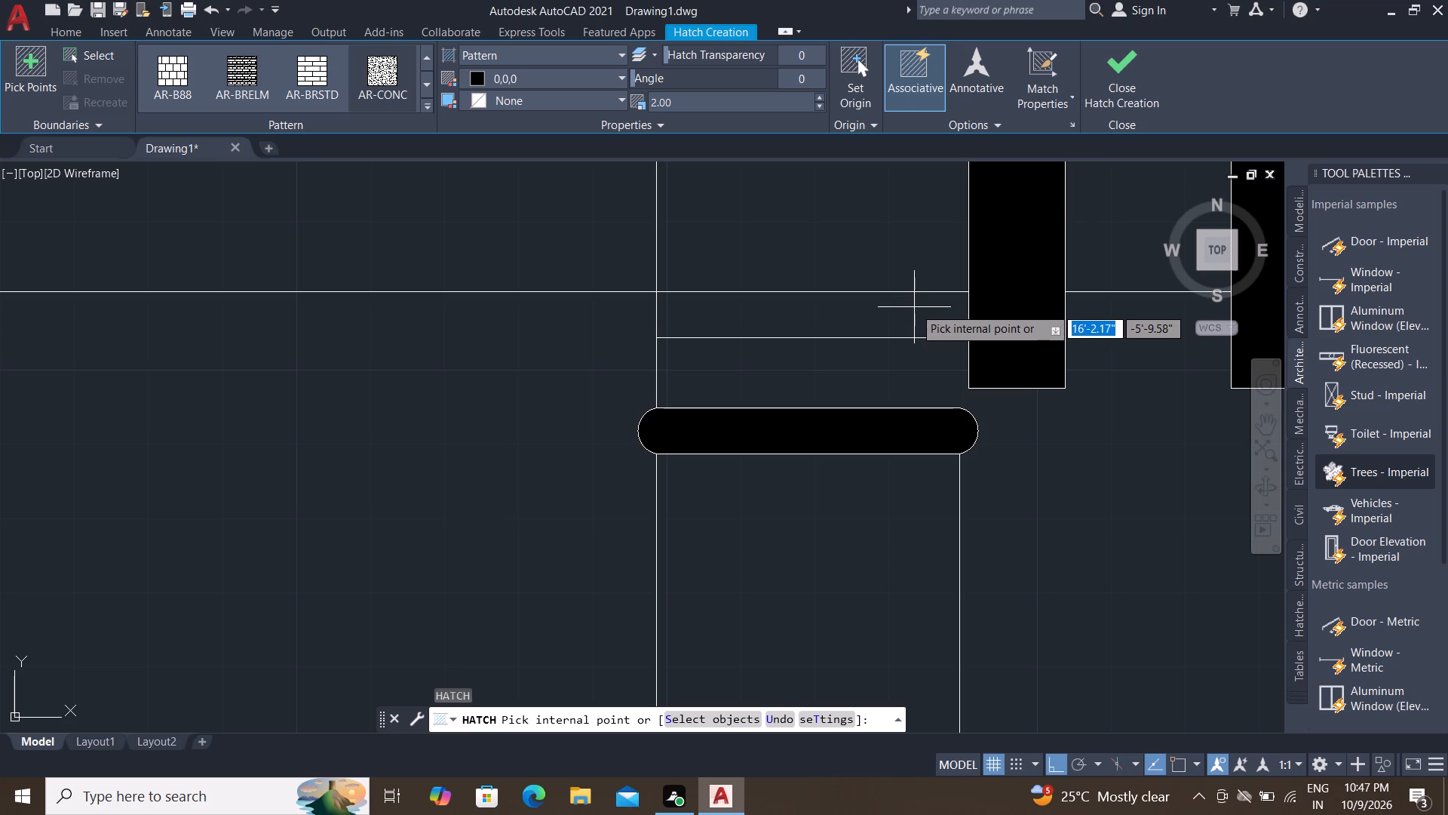
click(913, 306)
key(Escape)
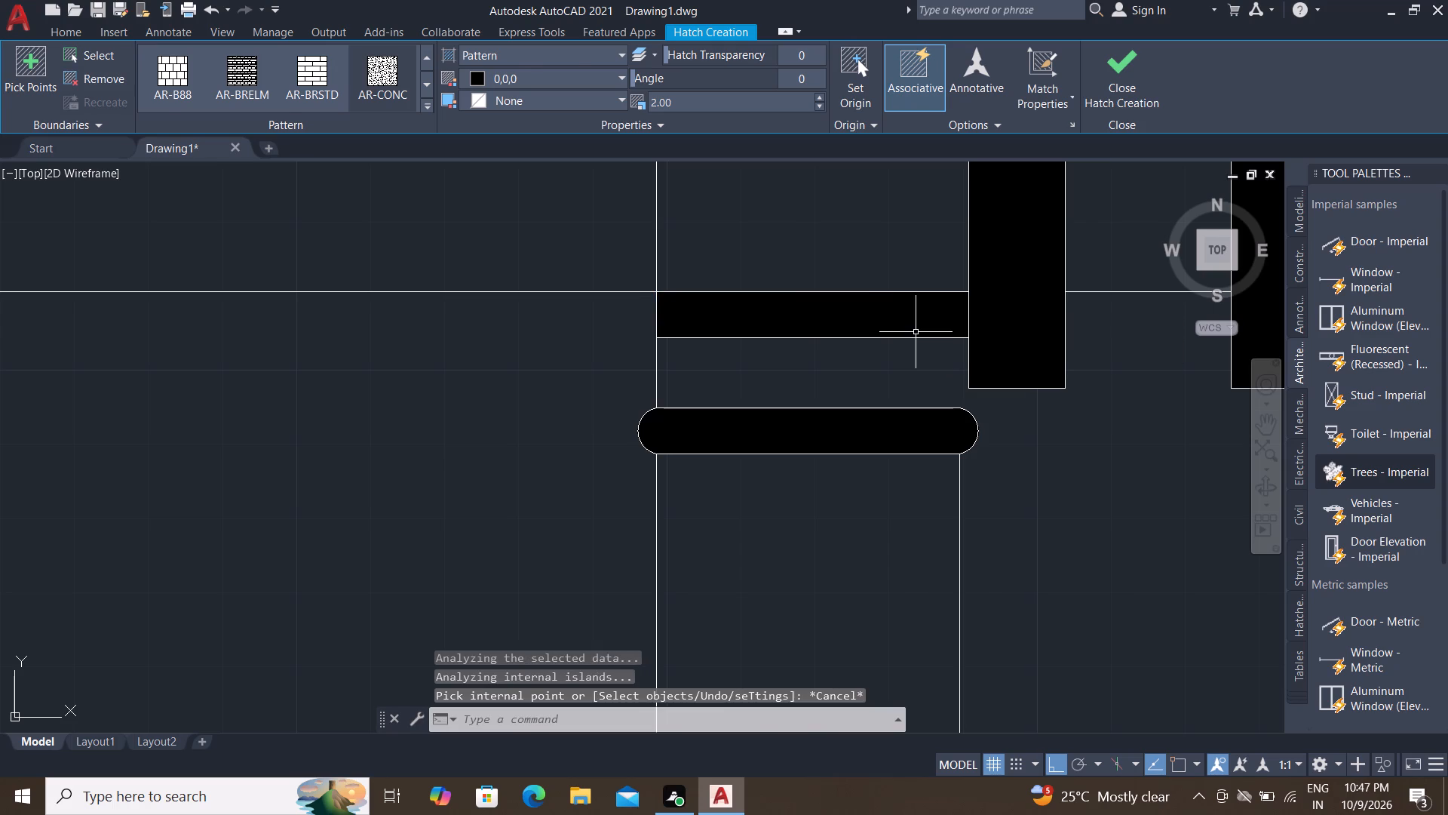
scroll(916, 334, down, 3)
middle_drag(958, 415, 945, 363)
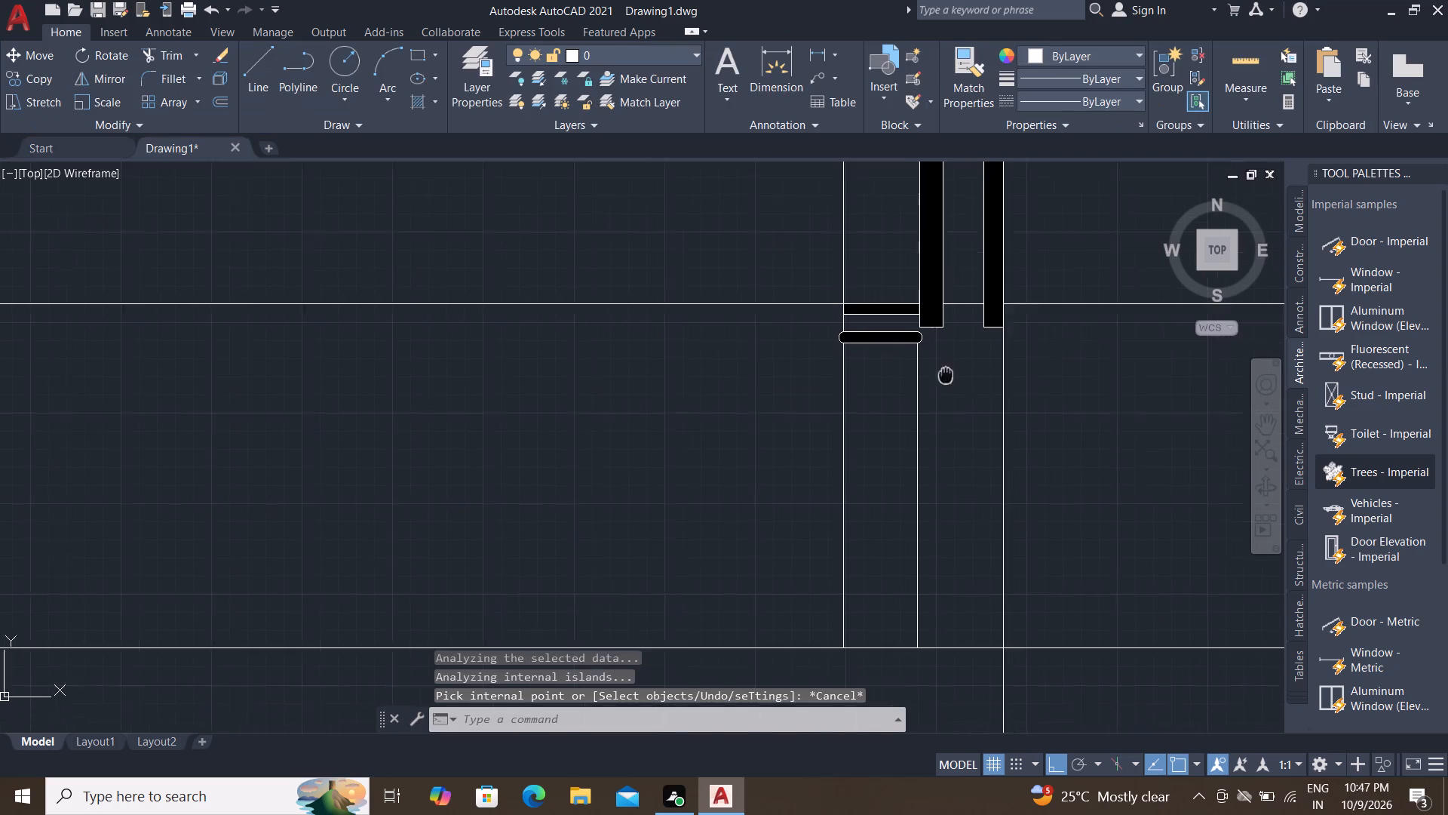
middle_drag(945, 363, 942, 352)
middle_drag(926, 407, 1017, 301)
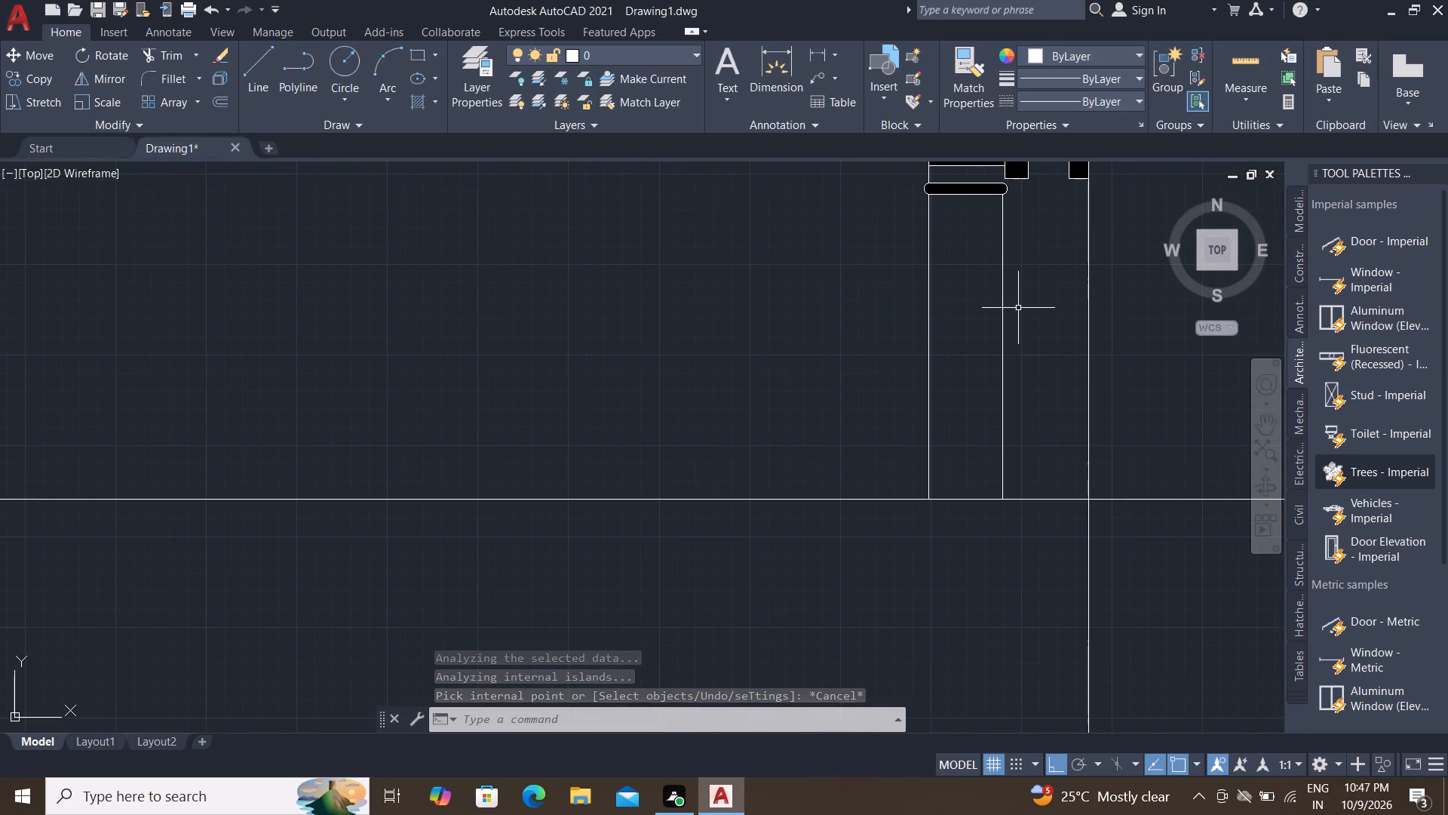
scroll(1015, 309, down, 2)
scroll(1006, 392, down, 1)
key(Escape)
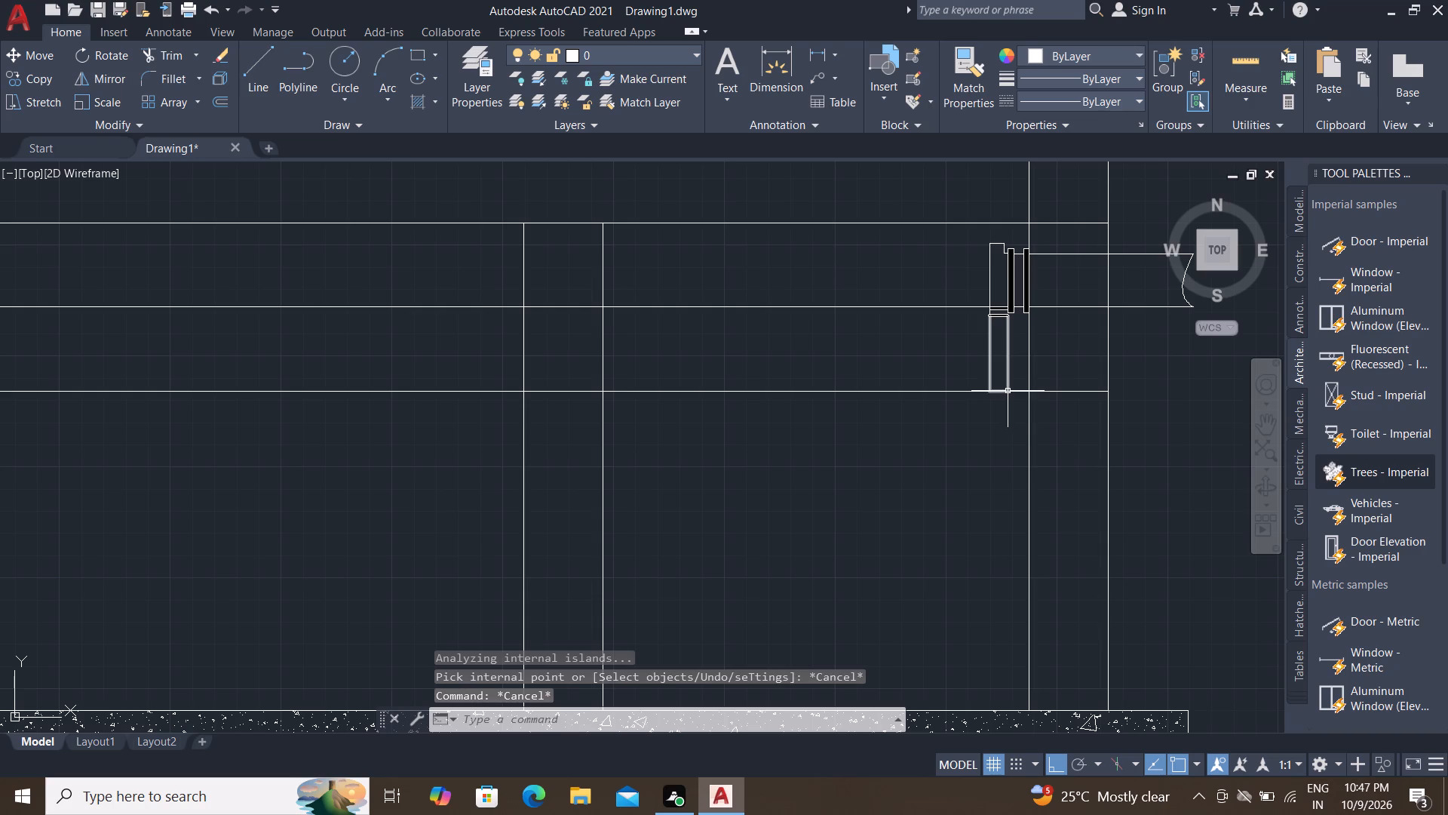
Trim the lowest long horizontal line between the inner partition and the right wall's outer face, keeping the vertical pipe's bottom edge.
text(TR)
key(space)
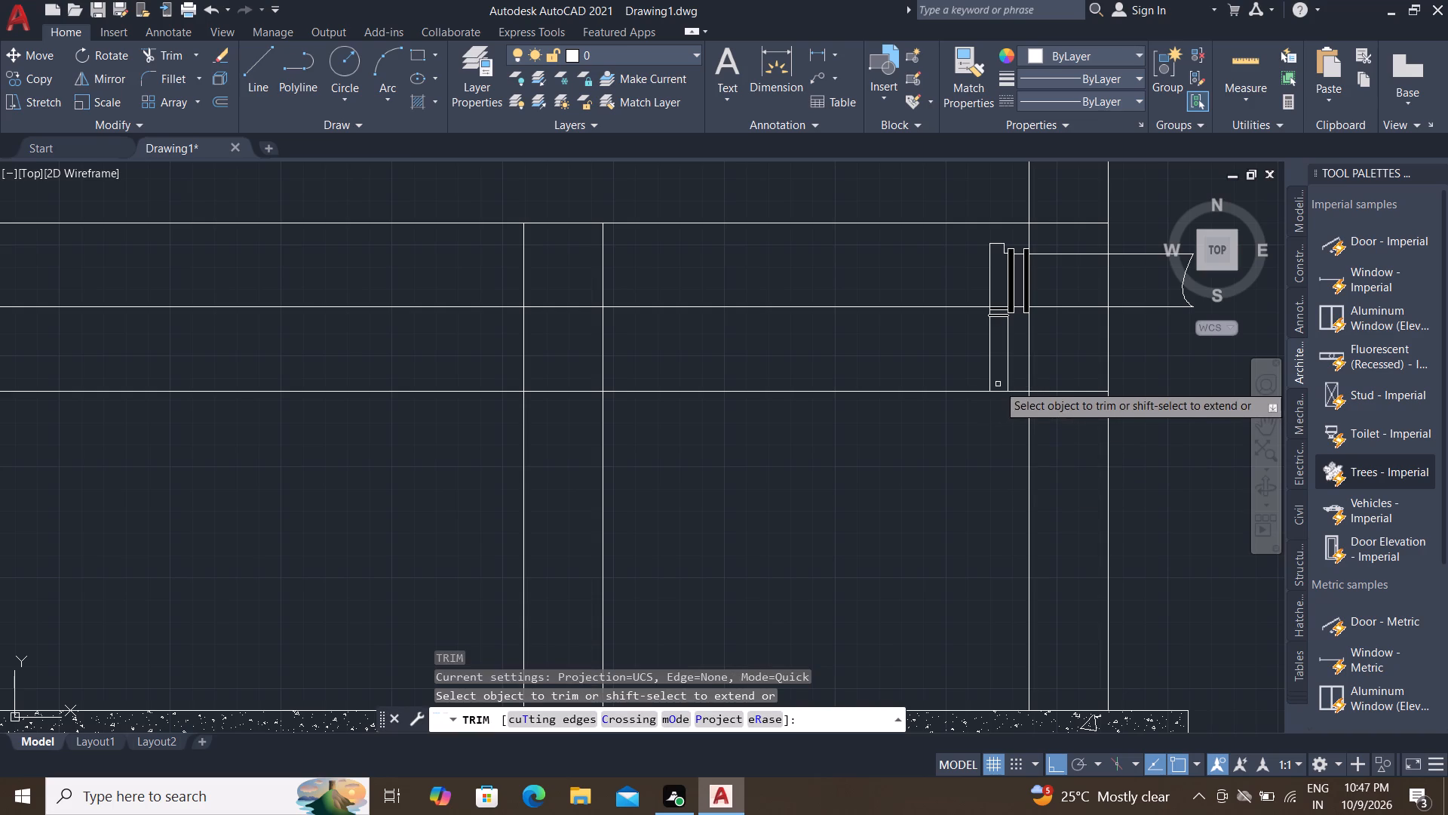
click(972, 389)
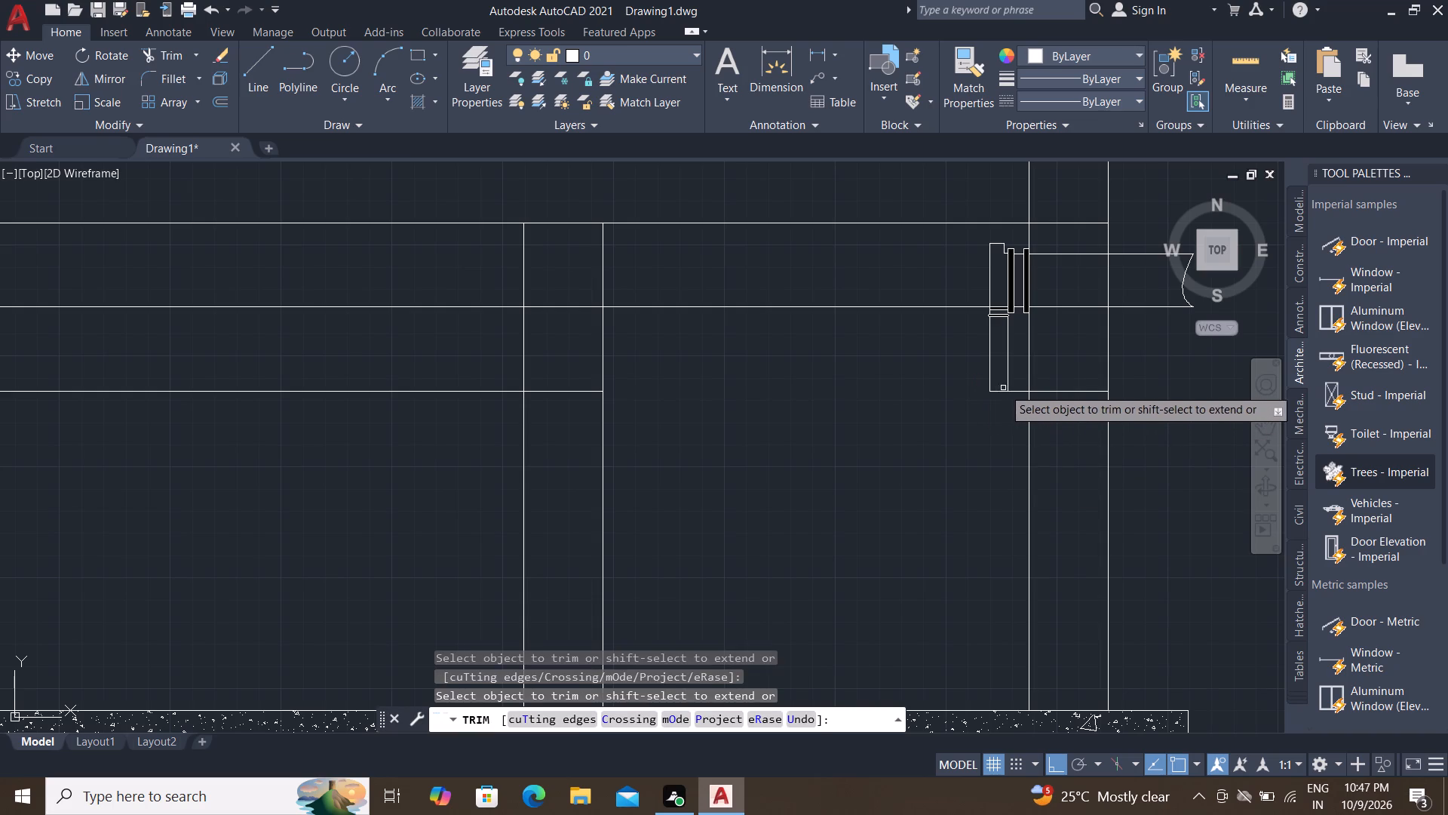
click(1011, 391)
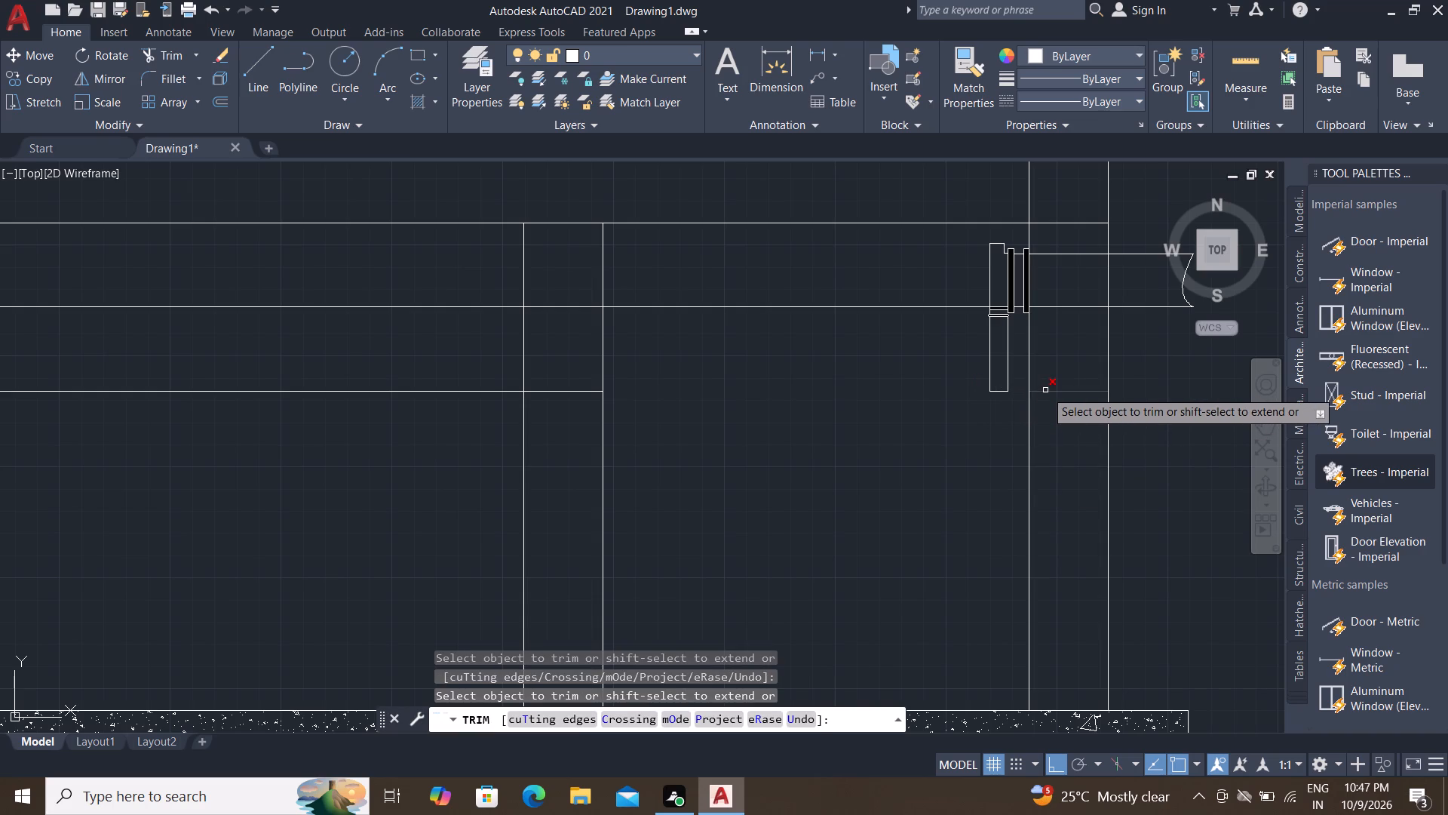
click(1045, 390)
key(Escape)
Hatch the section's right wall below the horizontal pipe with the ANSI32 pattern at scale 15.
text(H)
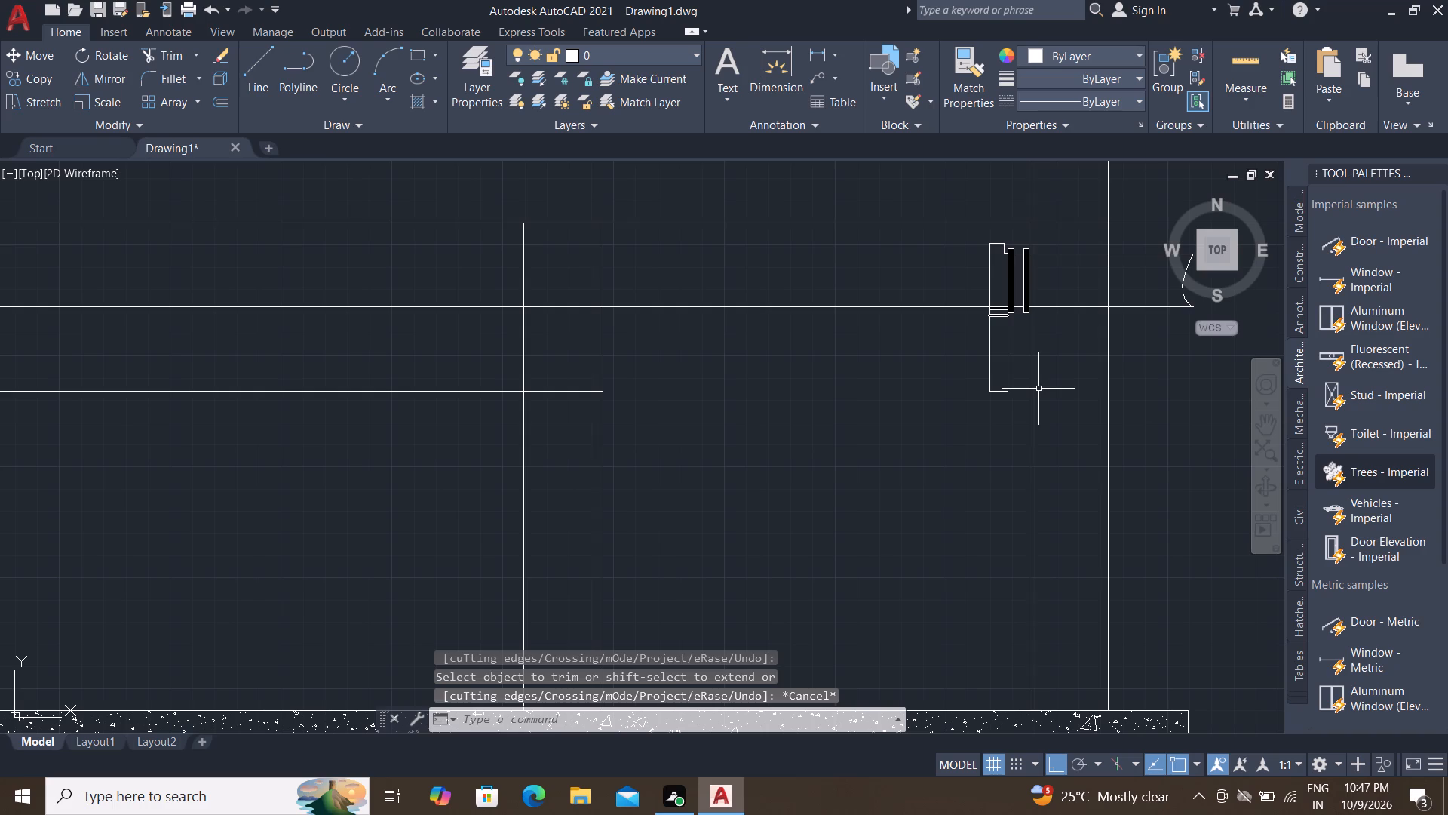
key(space)
scroll(1045, 358, down, 1)
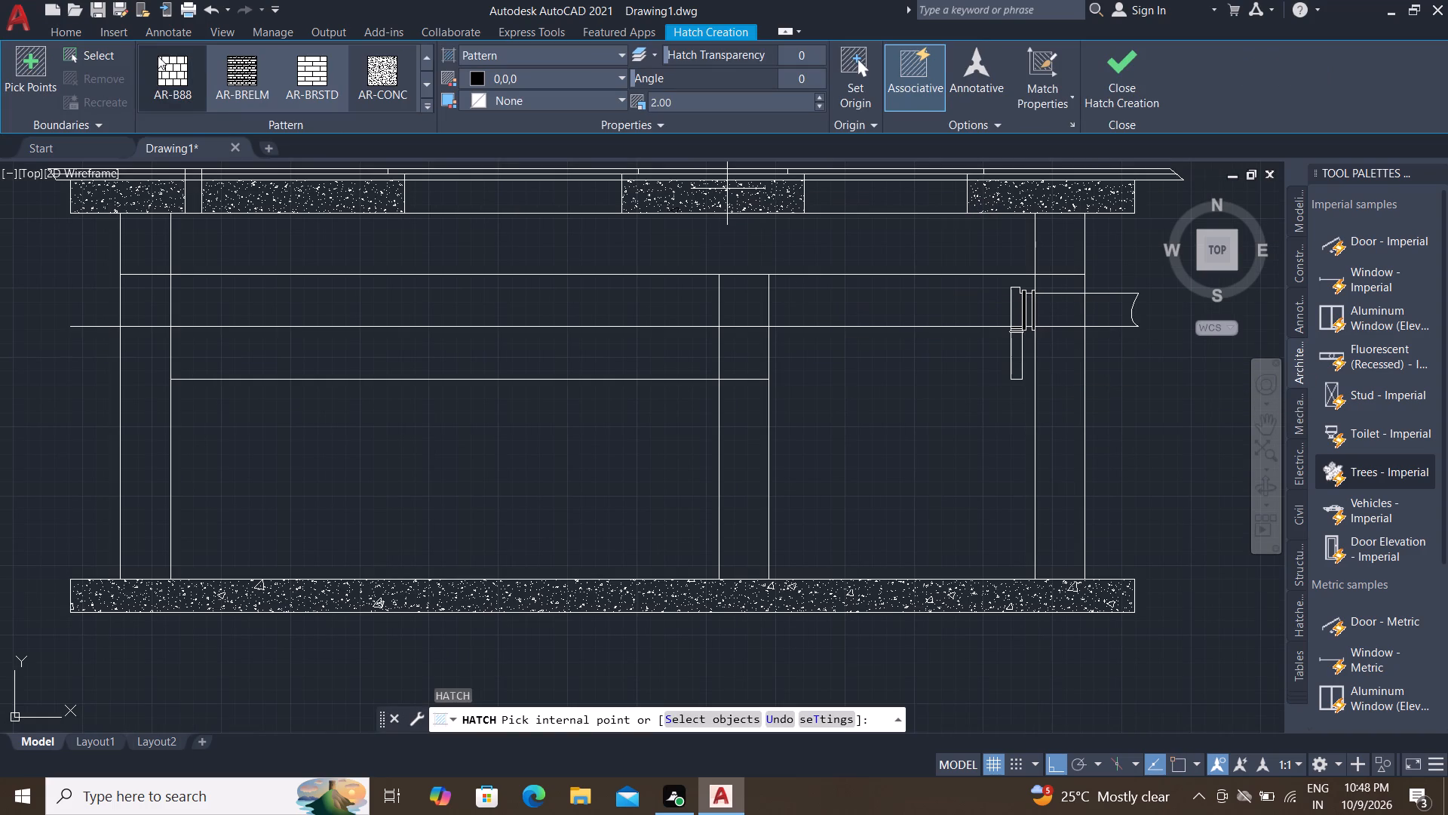
double_click(427, 57)
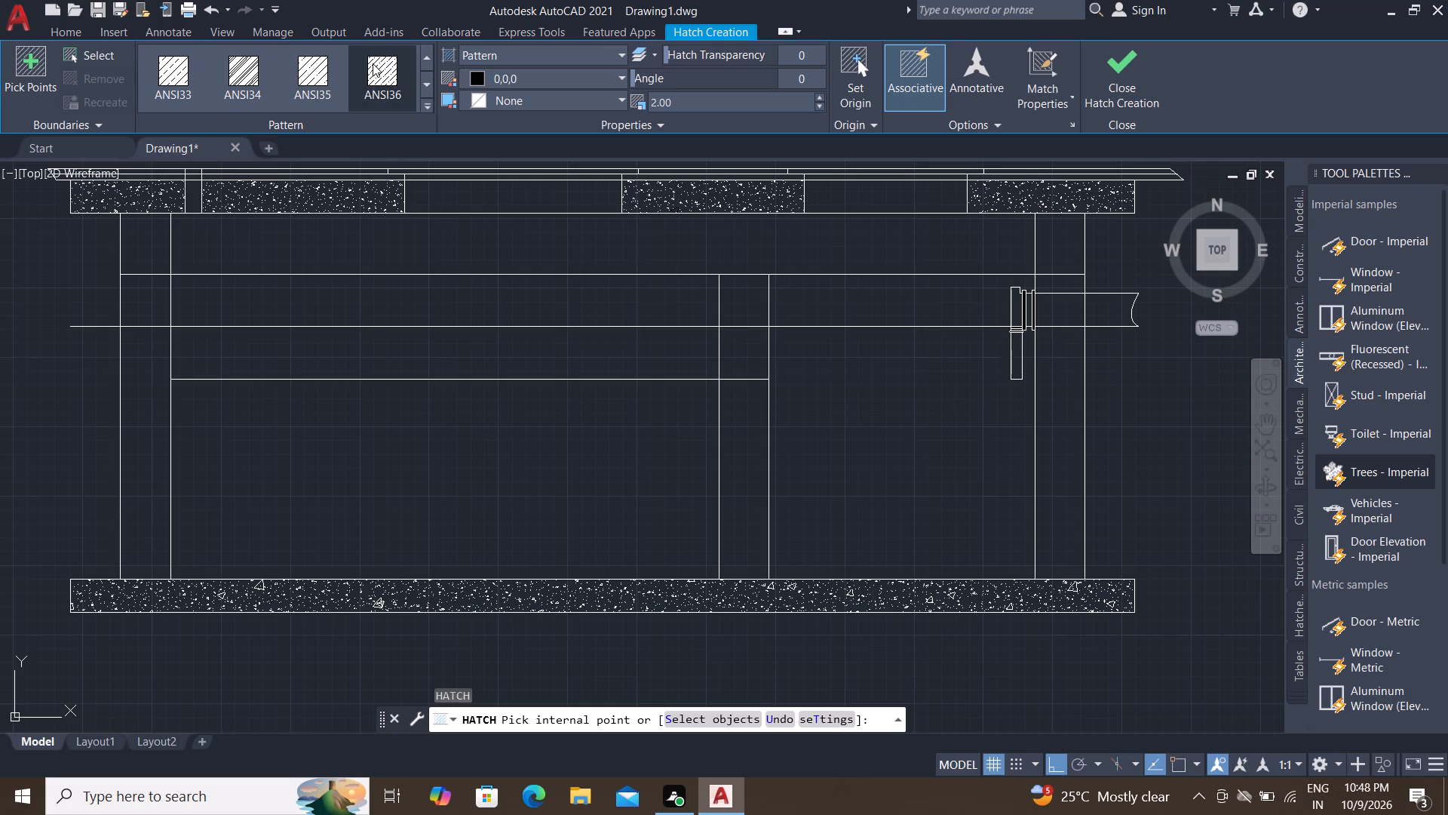
scroll(379, 65, up, 7)
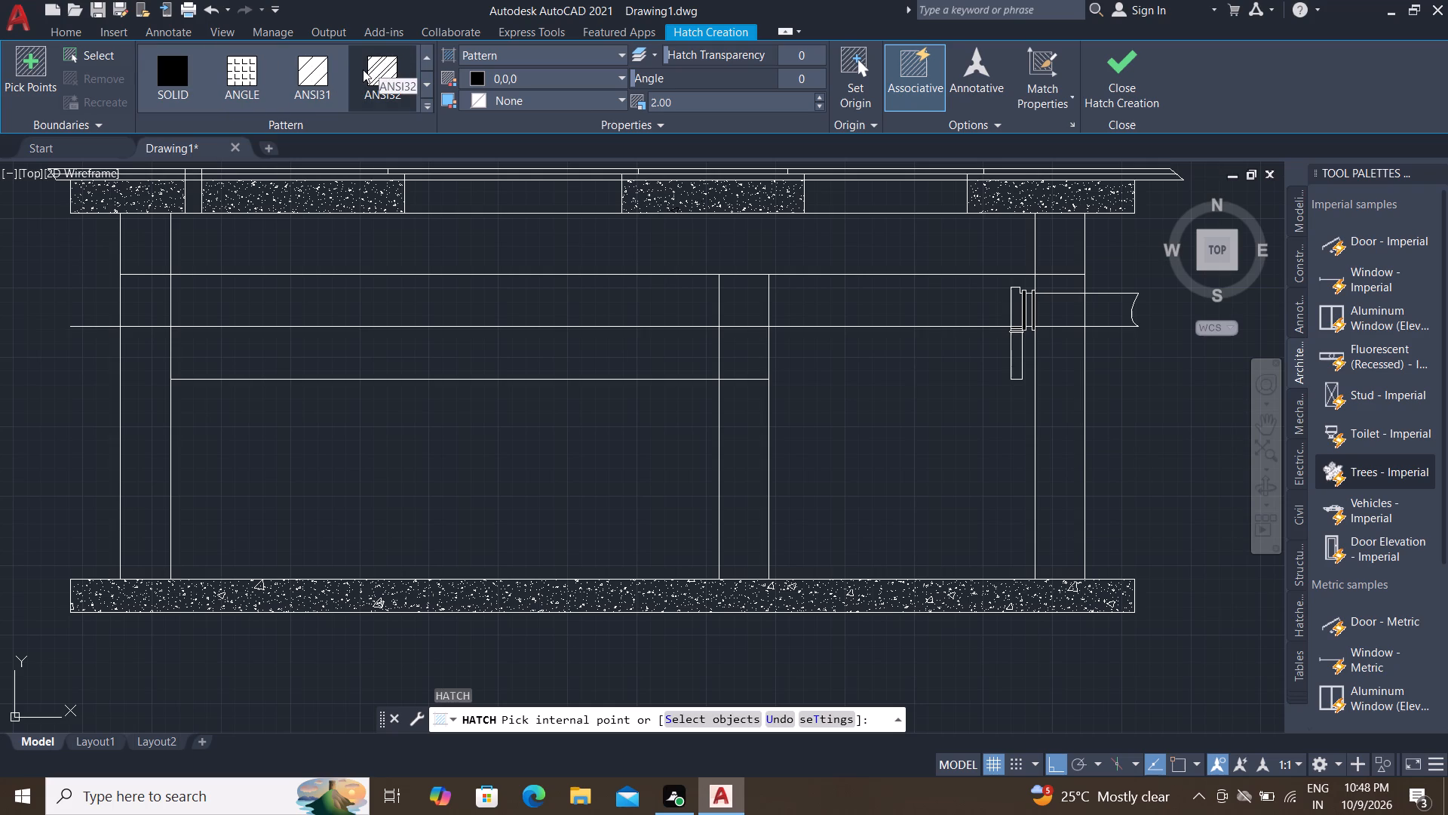
click(370, 69)
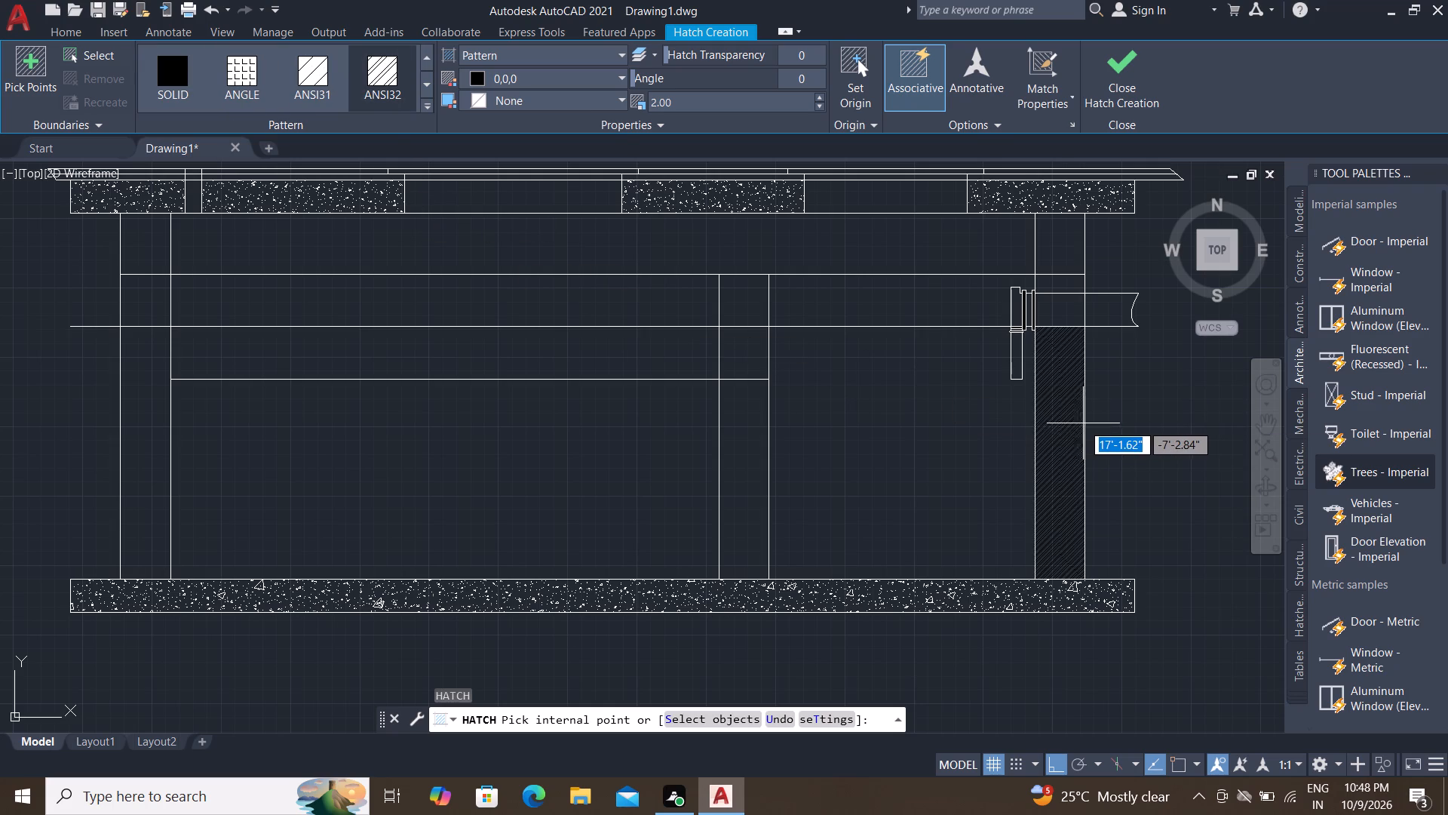
click(1063, 424)
middle_drag(1072, 367, 1075, 383)
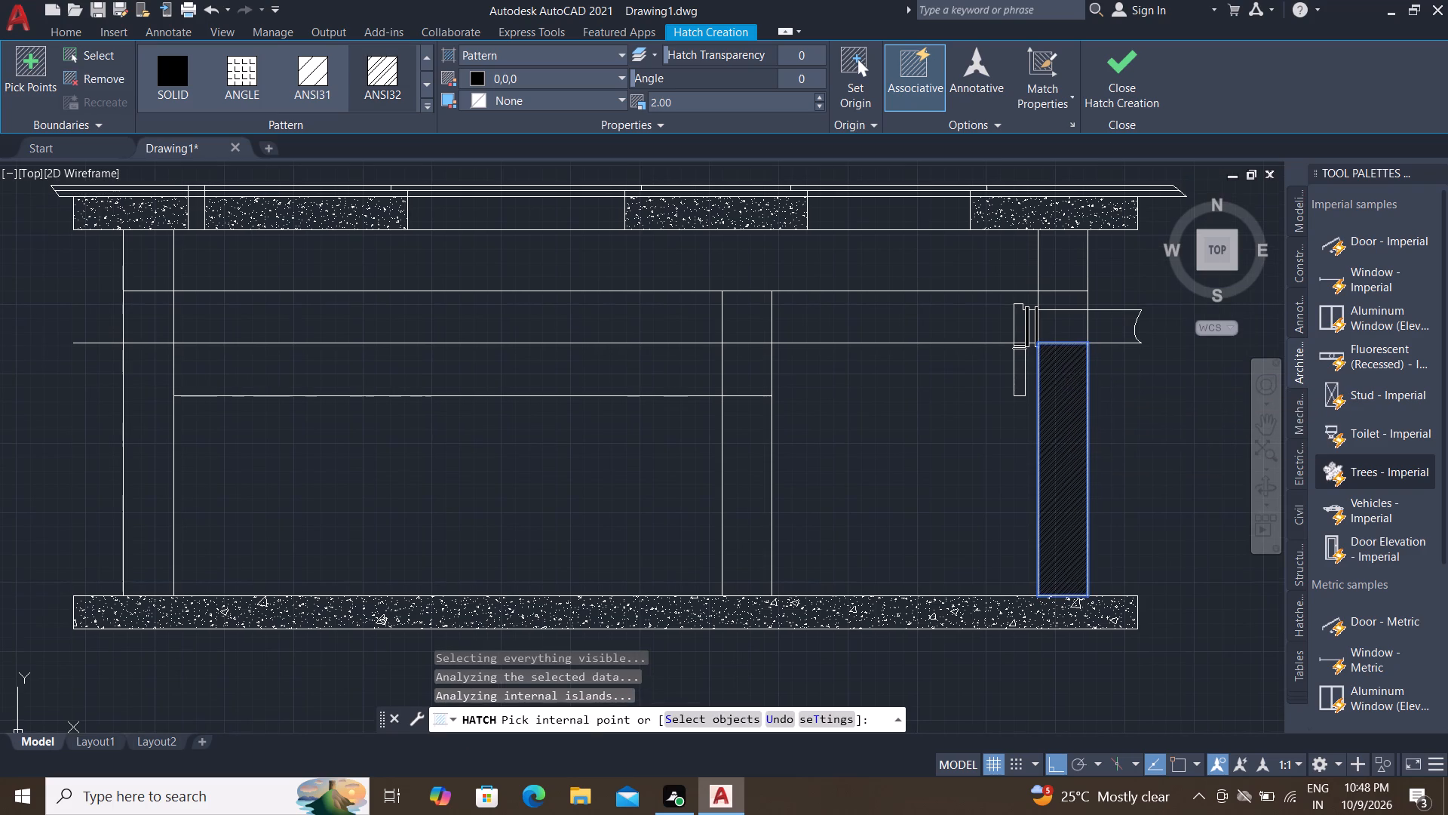
click(687, 94)
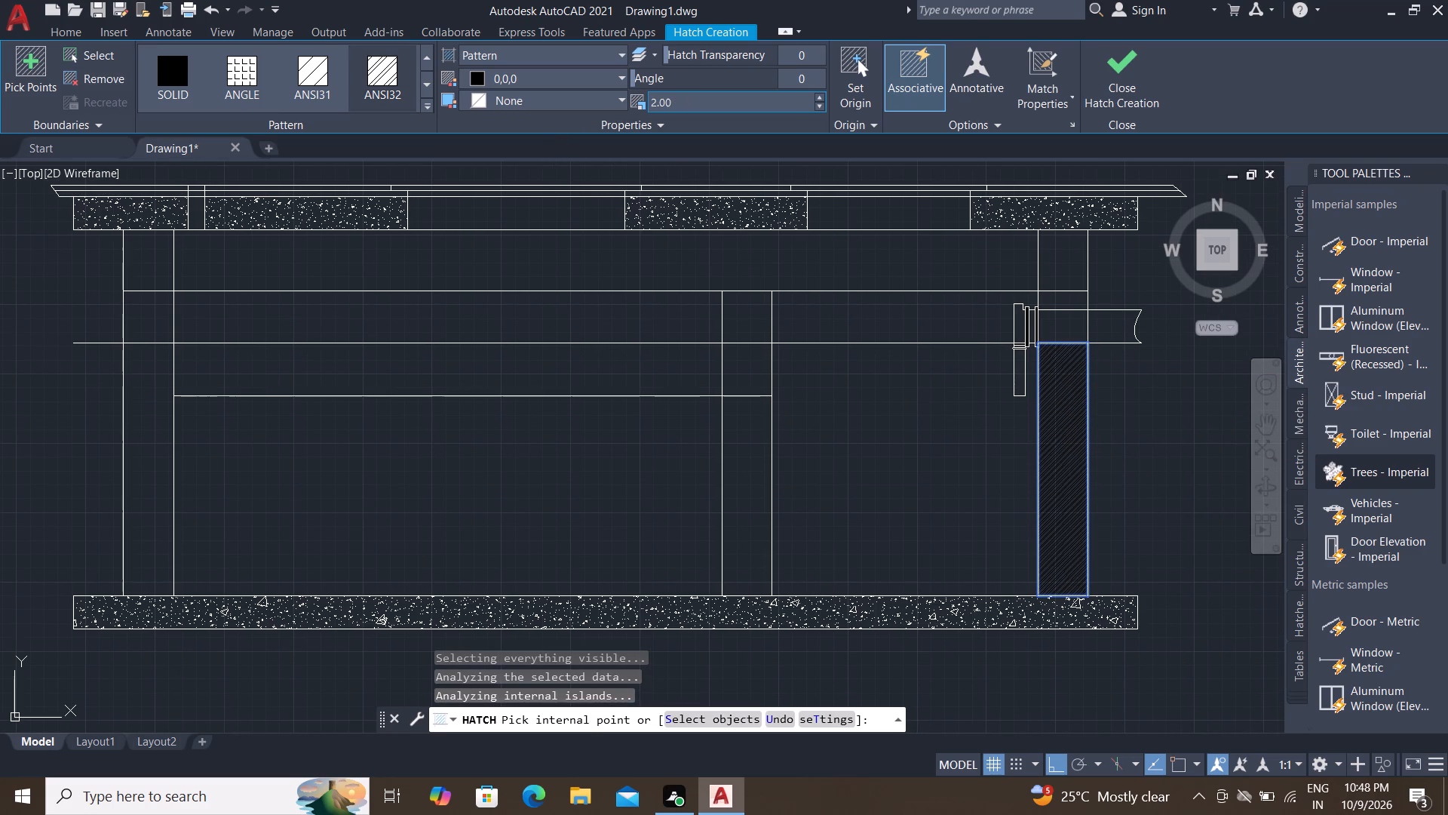
click(686, 99)
key(BackSpace)
text(15)
key(Return)
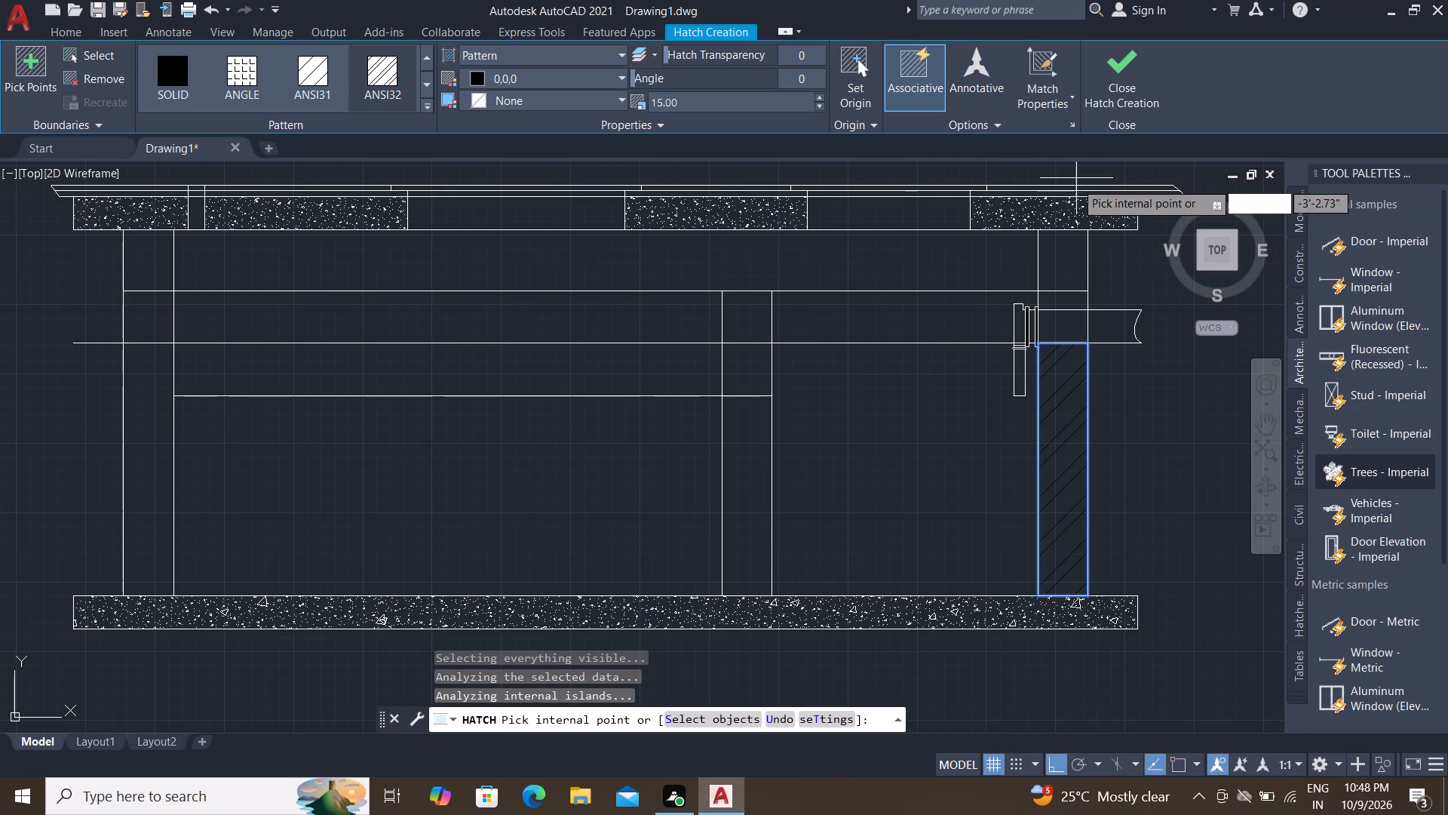
key(Escape)
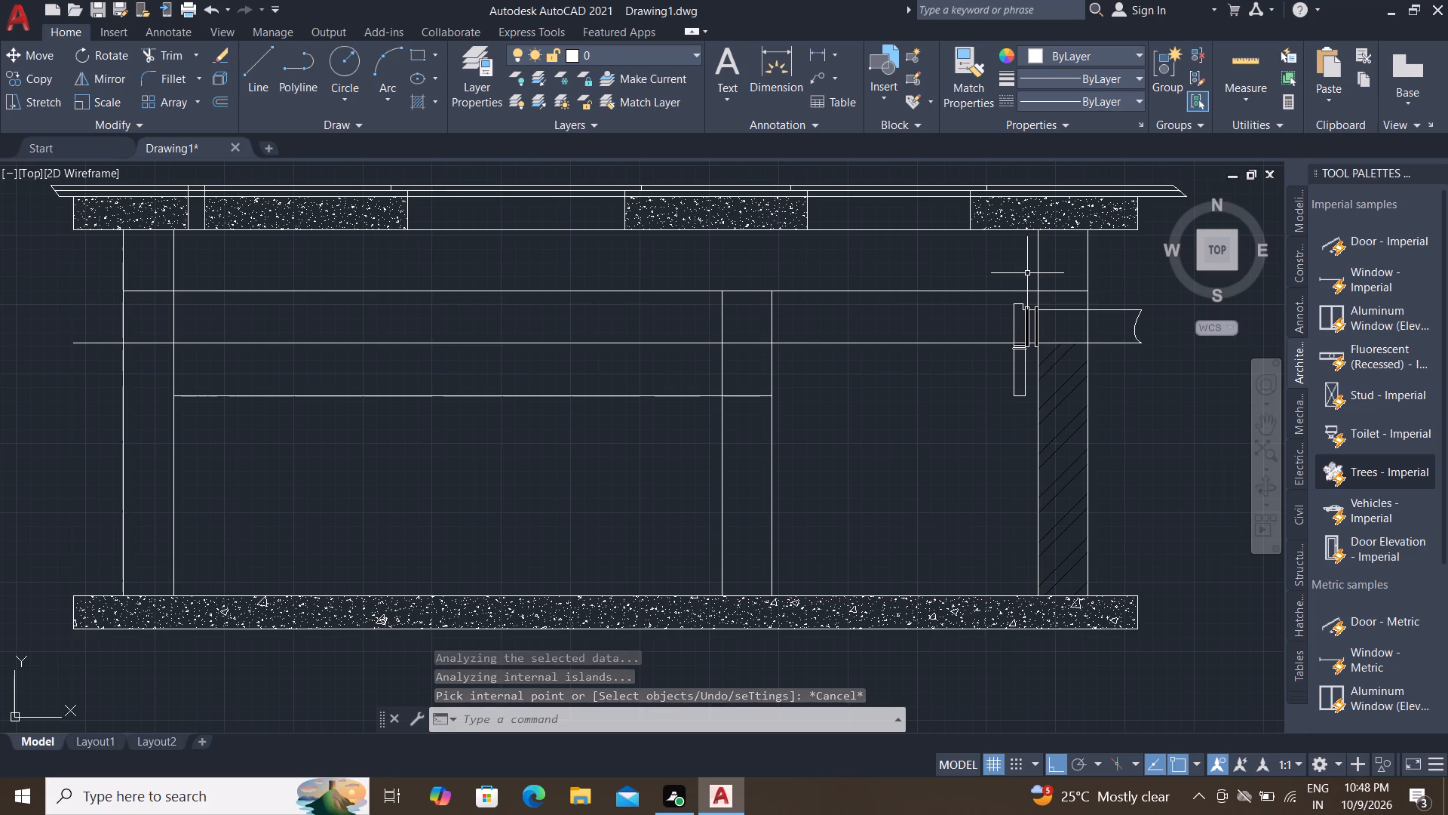
Trim the uppermost long horizontal line where it crosses the right wall above the pipe.
text(TR)
key(space)
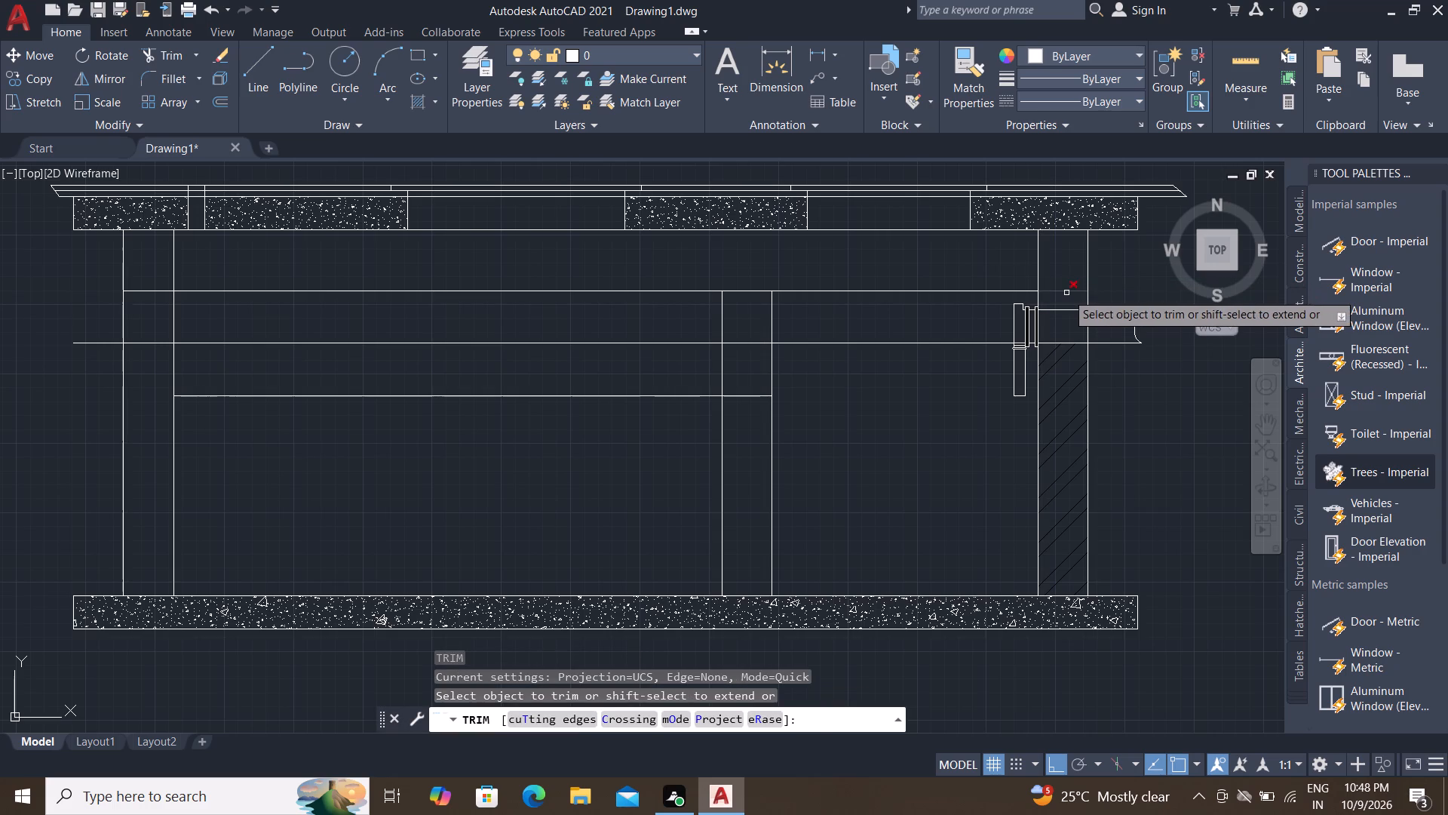
click(1066, 293)
key(Escape)
Hatch the right wall above the horizontal pipe with ANSI32 at scale 15.
text(H)
key(space)
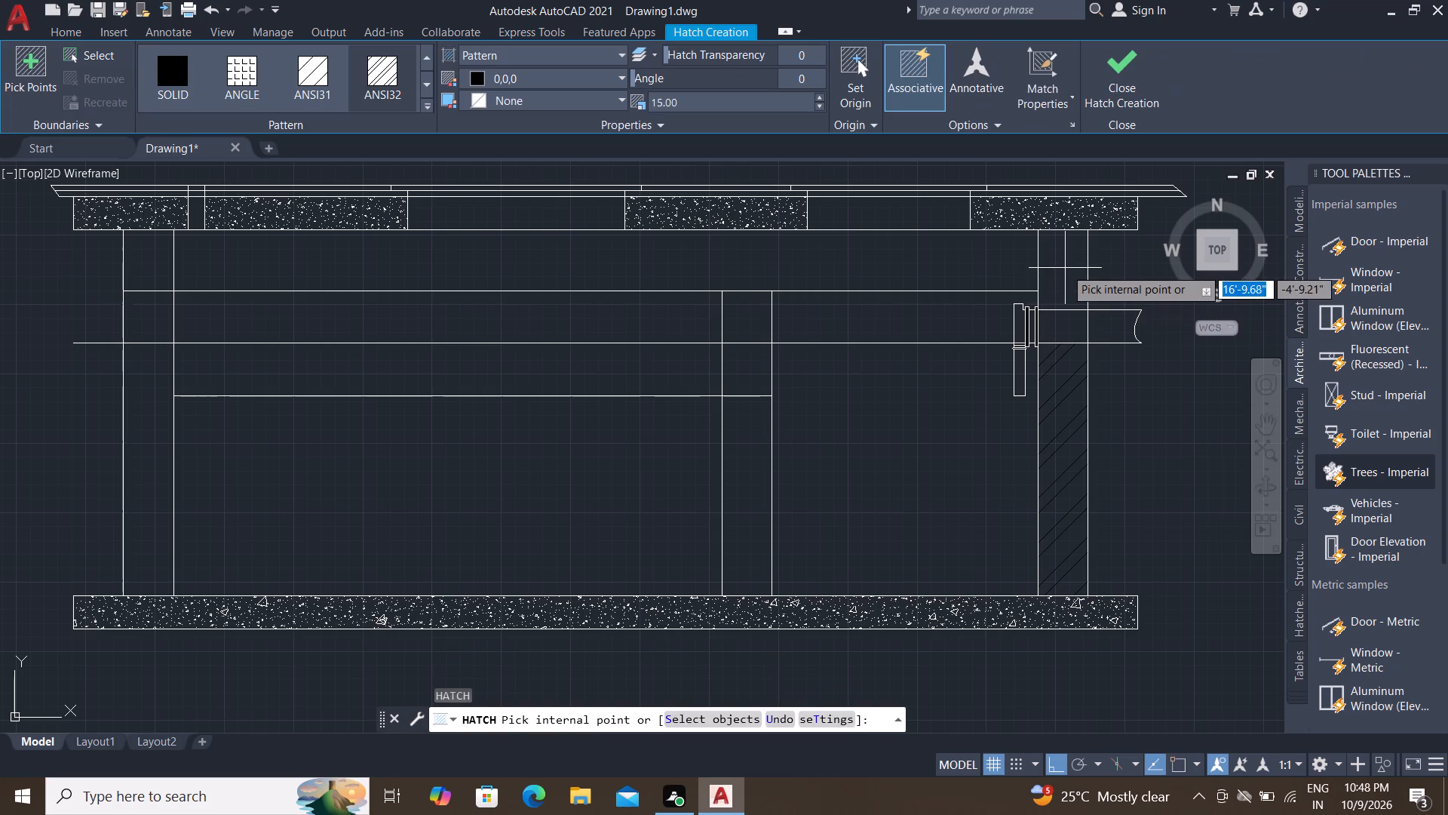
click(1066, 267)
key(Escape)
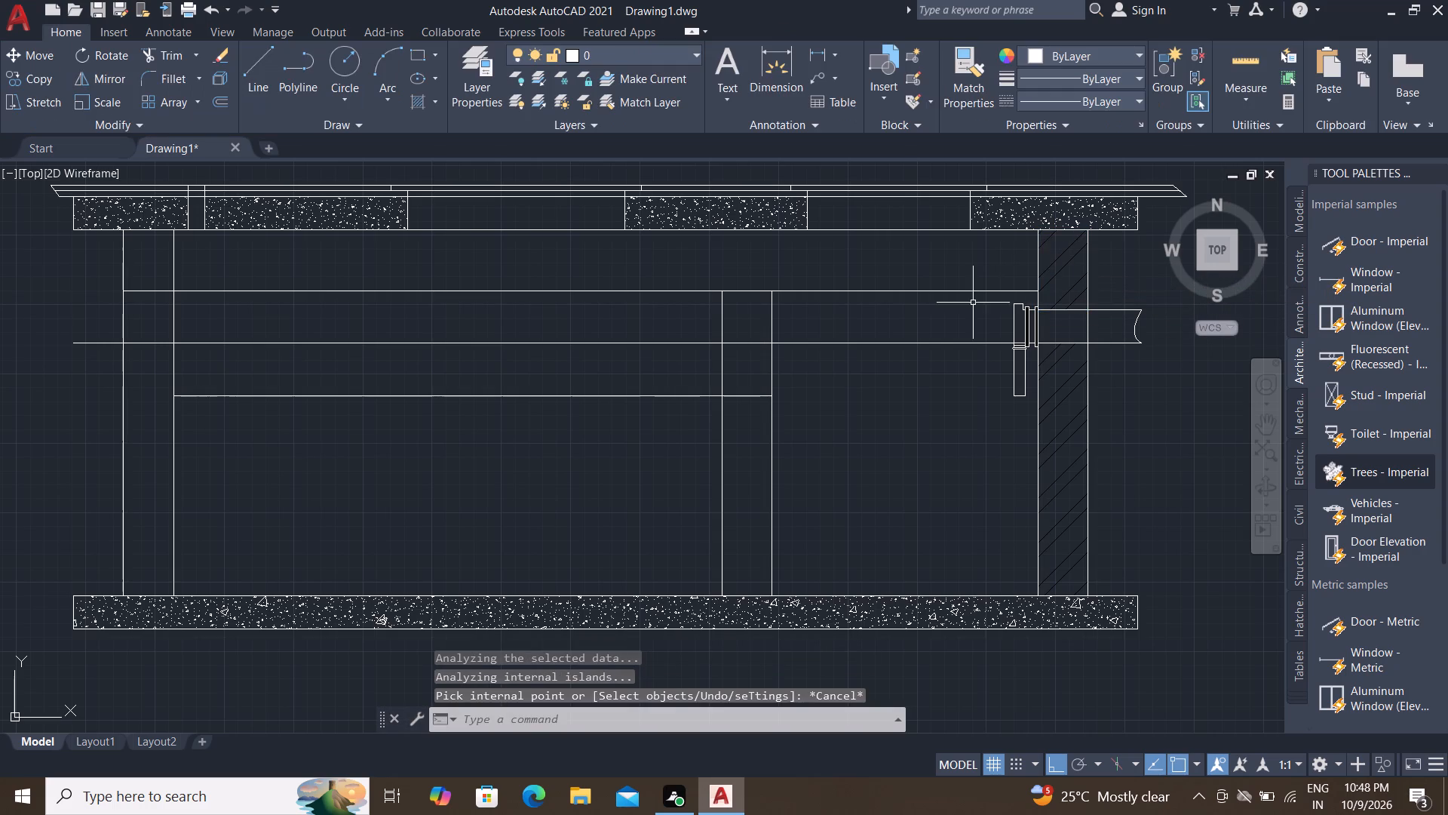
Set the colour of the right wall's upper hatch to ByLayer.
click(1072, 260)
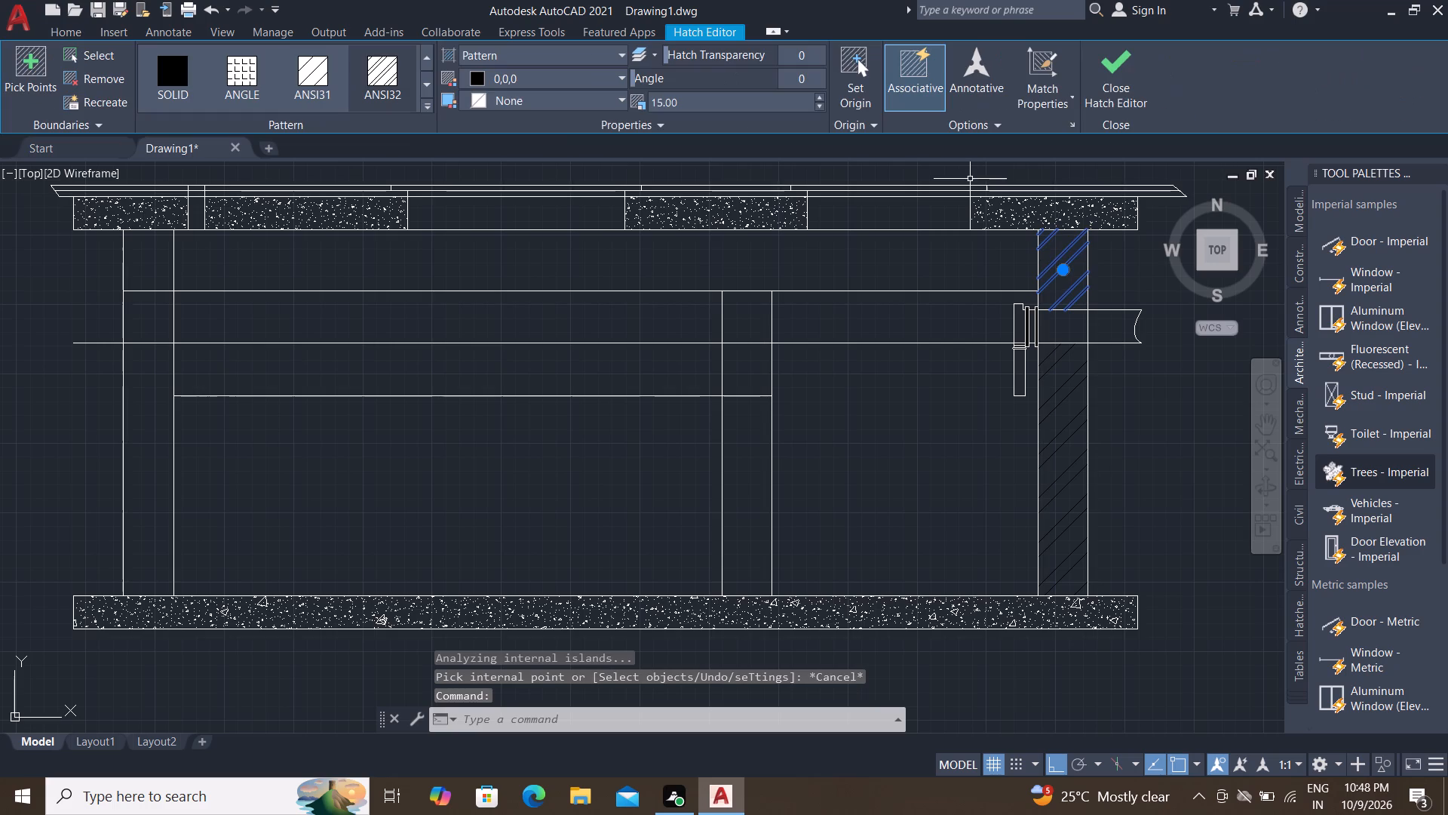
click(584, 73)
click(486, 104)
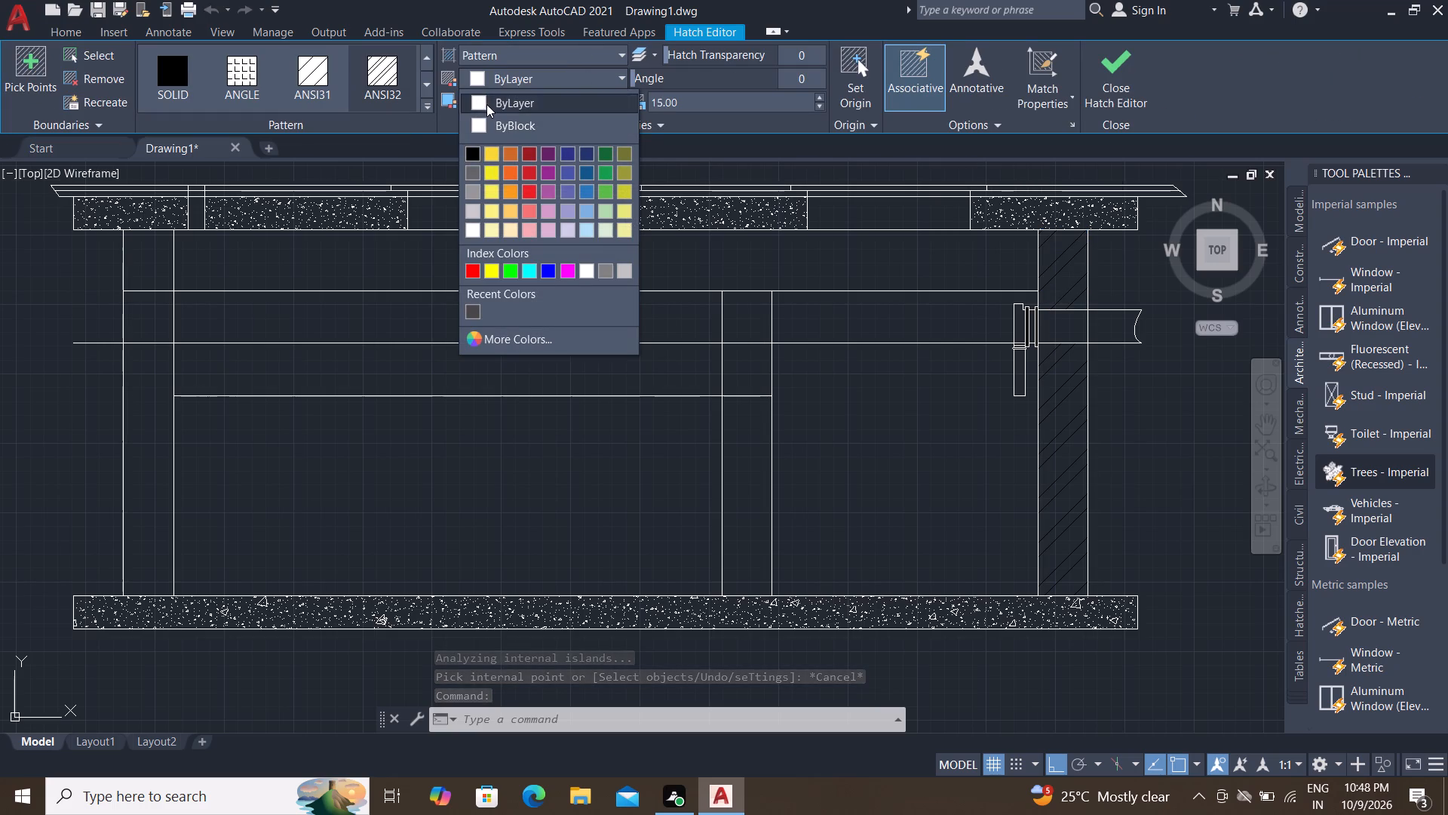
key(Escape)
key(Escape)
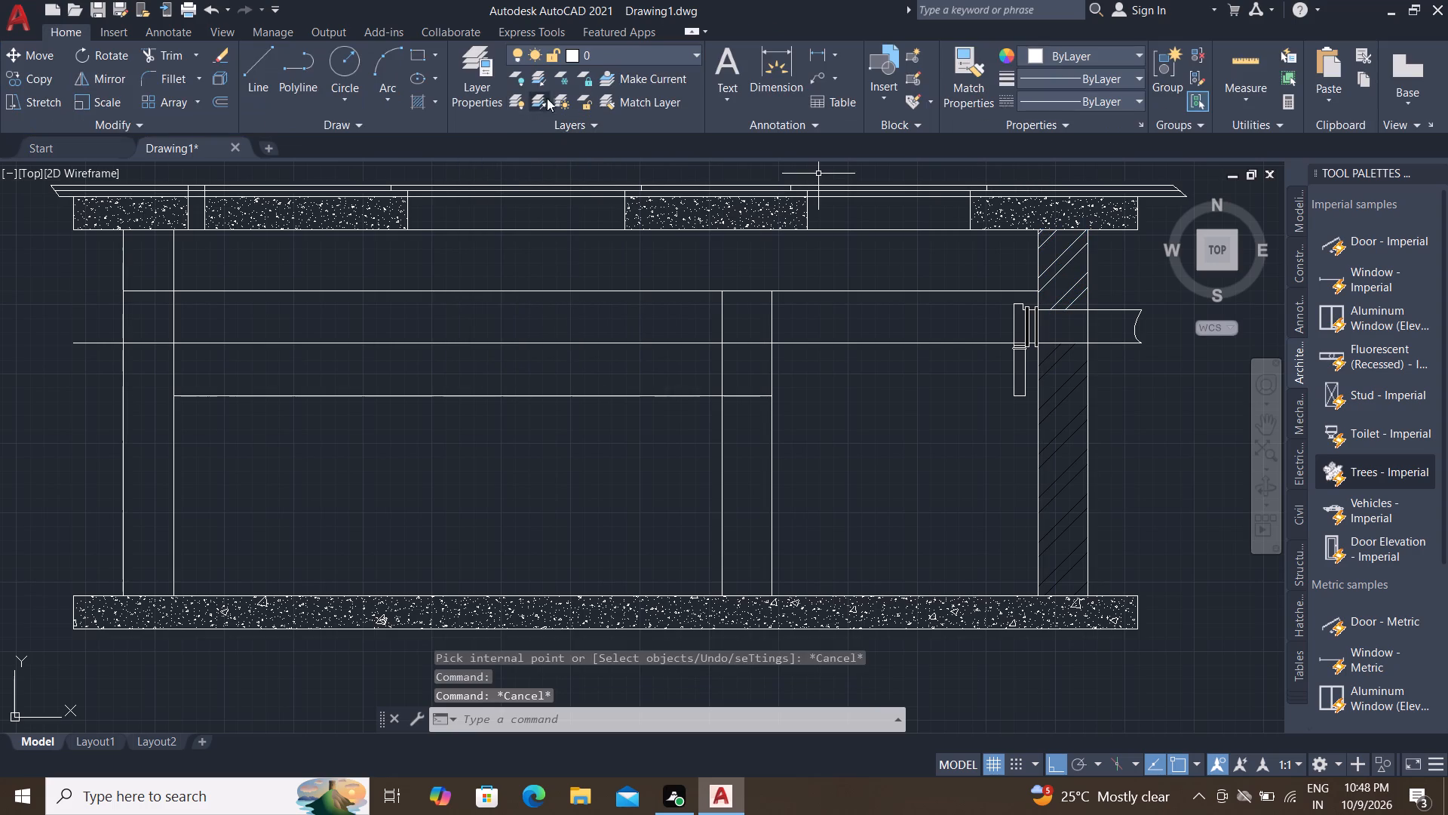
Match the properties of the right wall's upper hatch onto its hatch below the pipe.
click(971, 81)
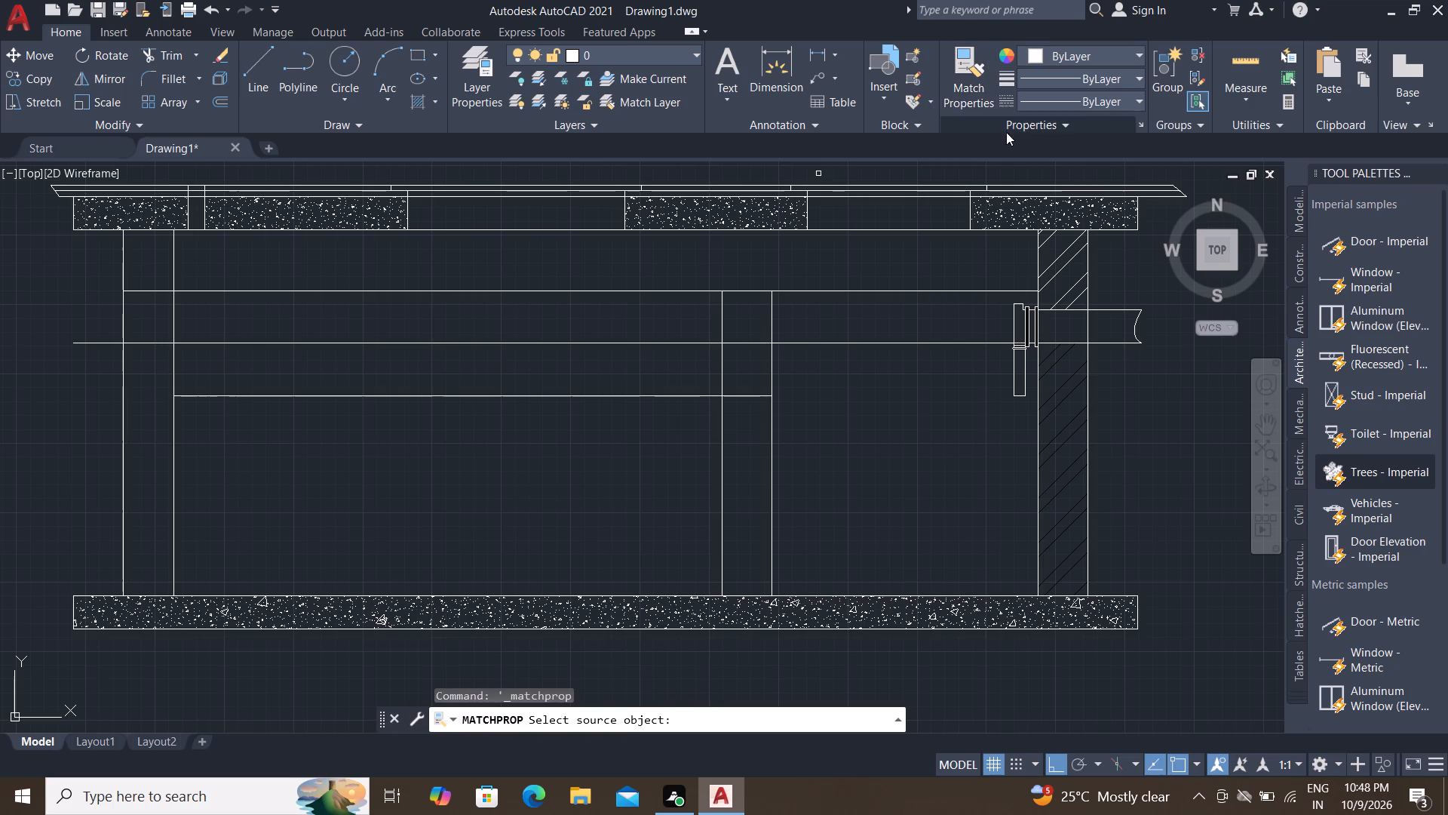
click(1071, 263)
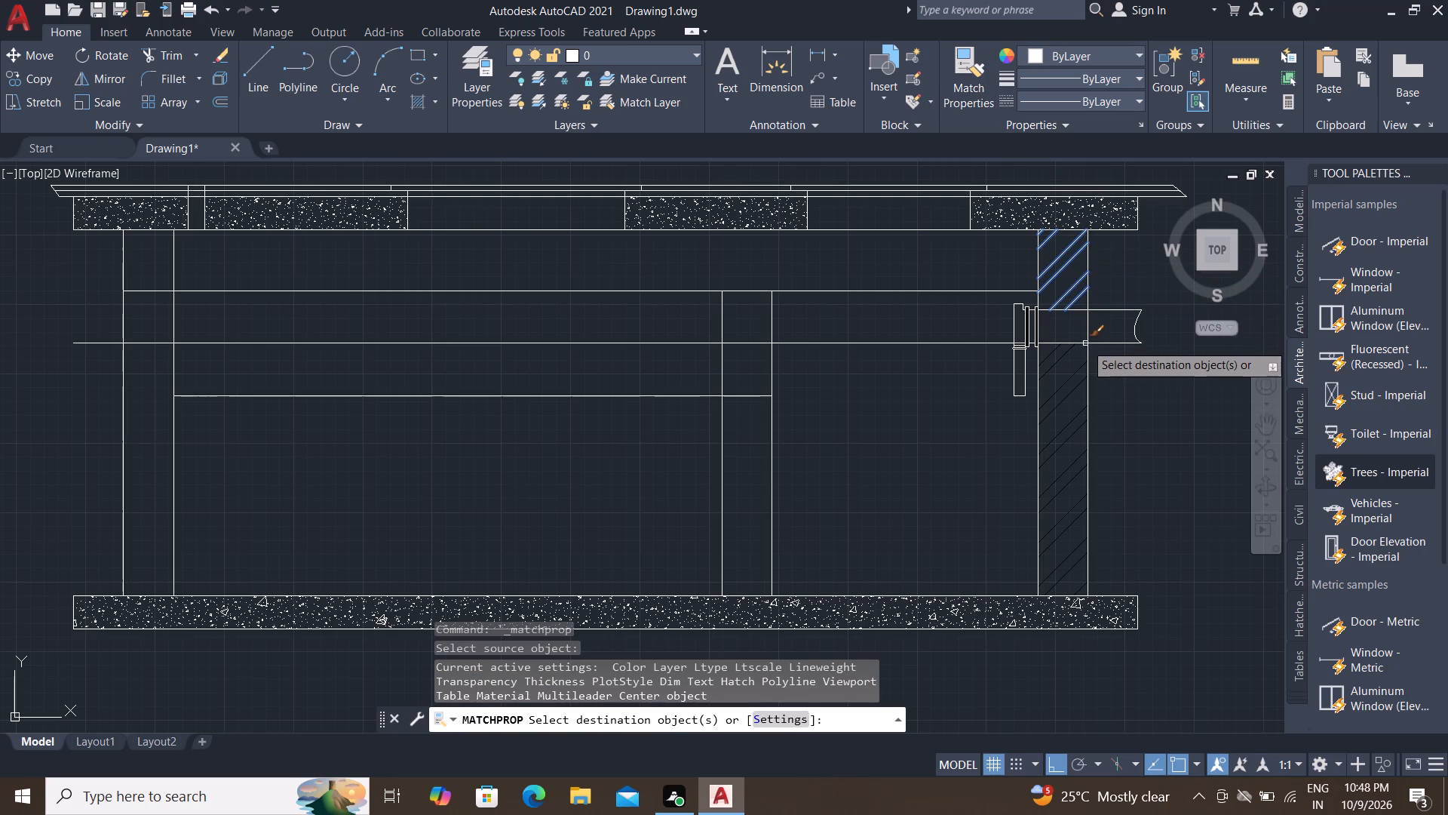
click(1054, 393)
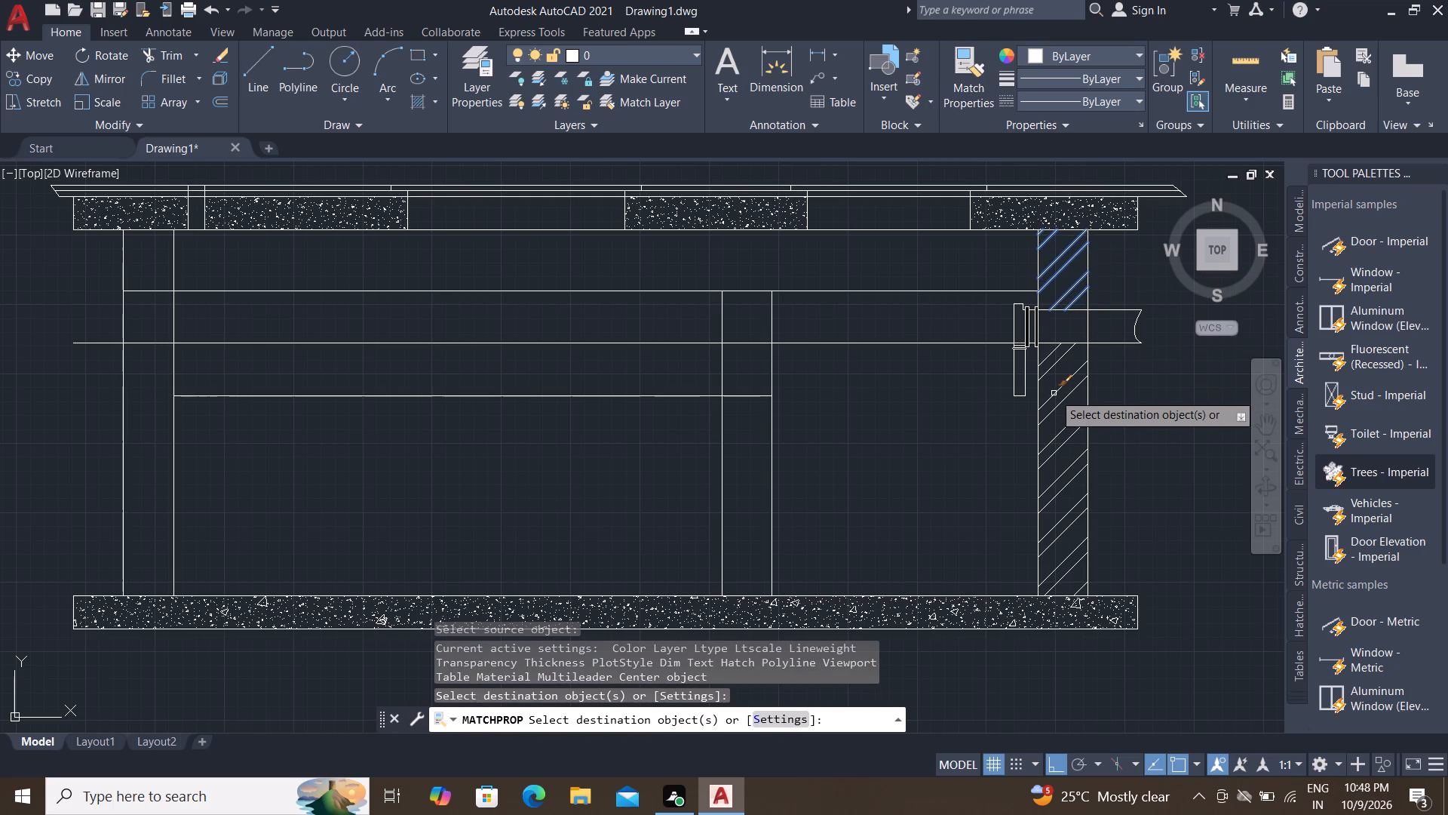
middle_drag(633, 423, 664, 511)
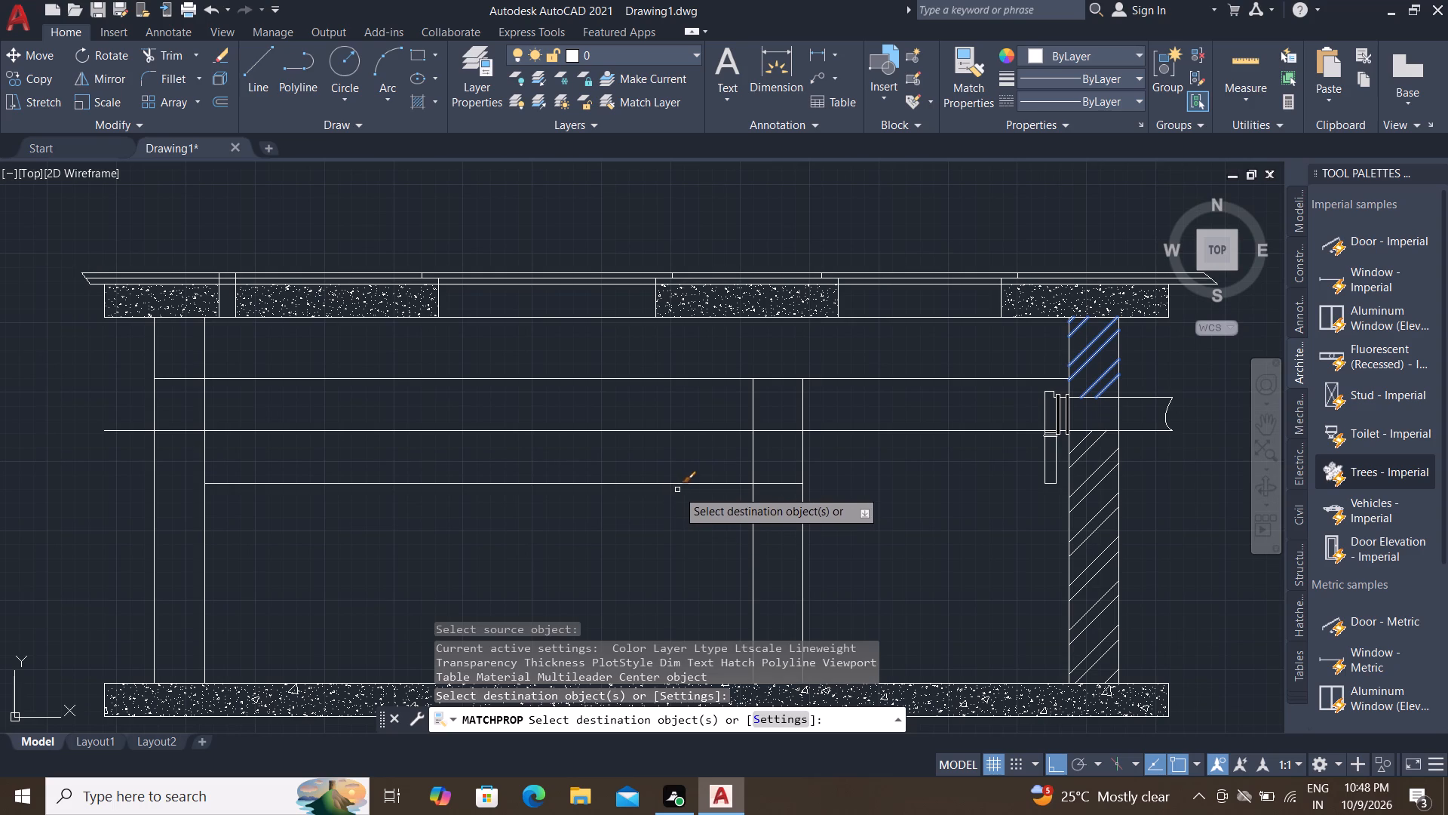
scroll(674, 414, down, 1)
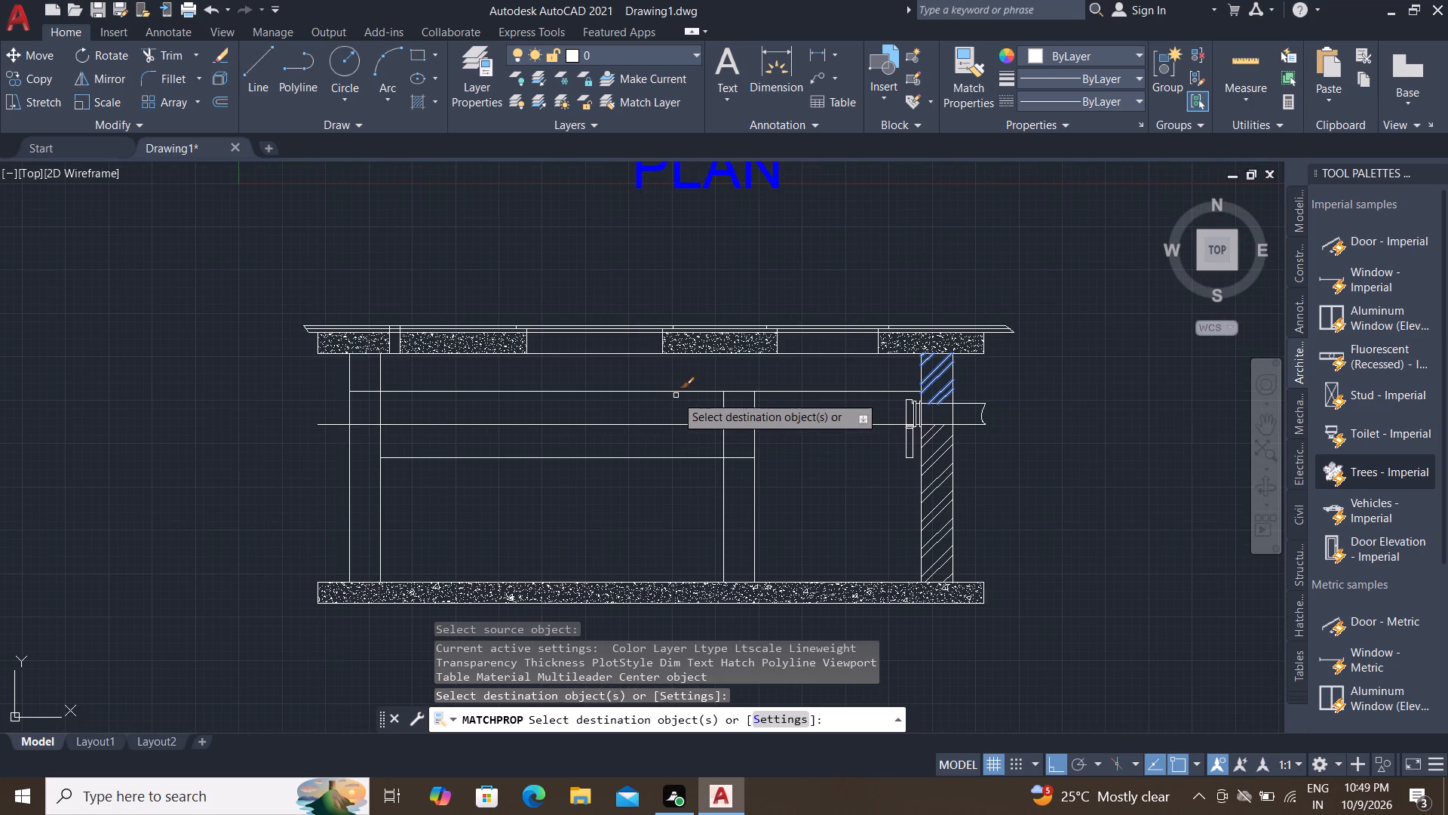
key(Escape)
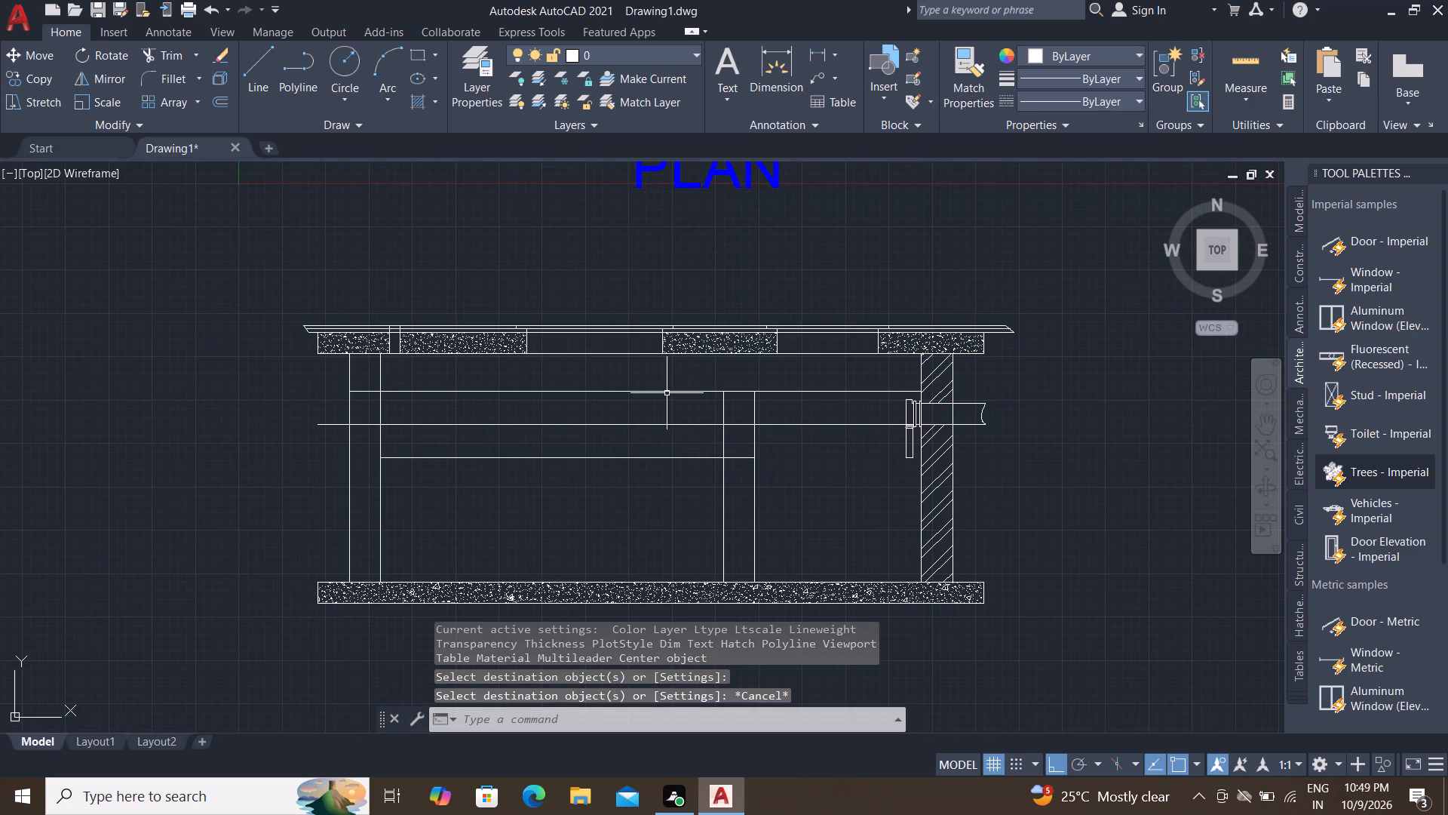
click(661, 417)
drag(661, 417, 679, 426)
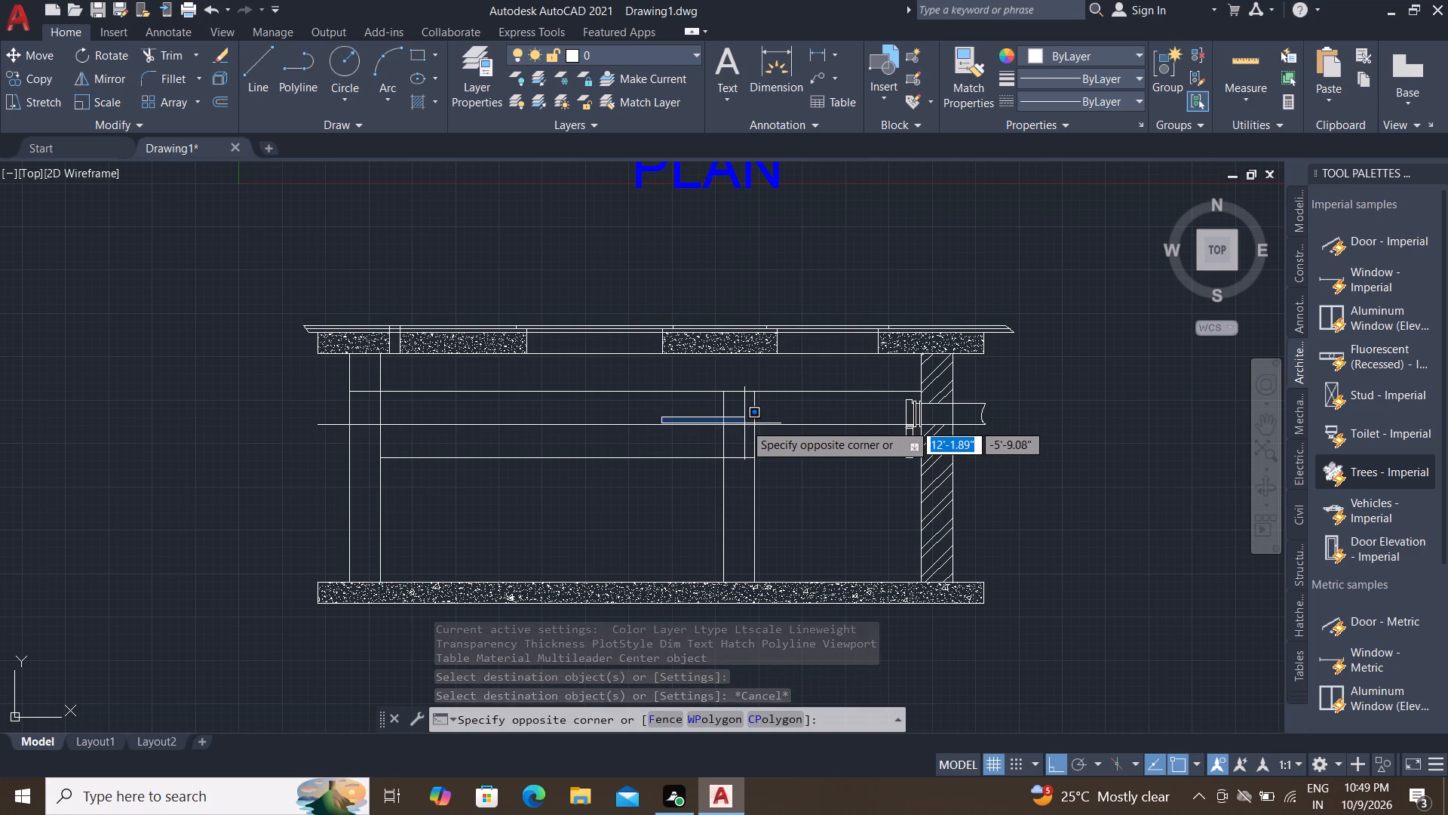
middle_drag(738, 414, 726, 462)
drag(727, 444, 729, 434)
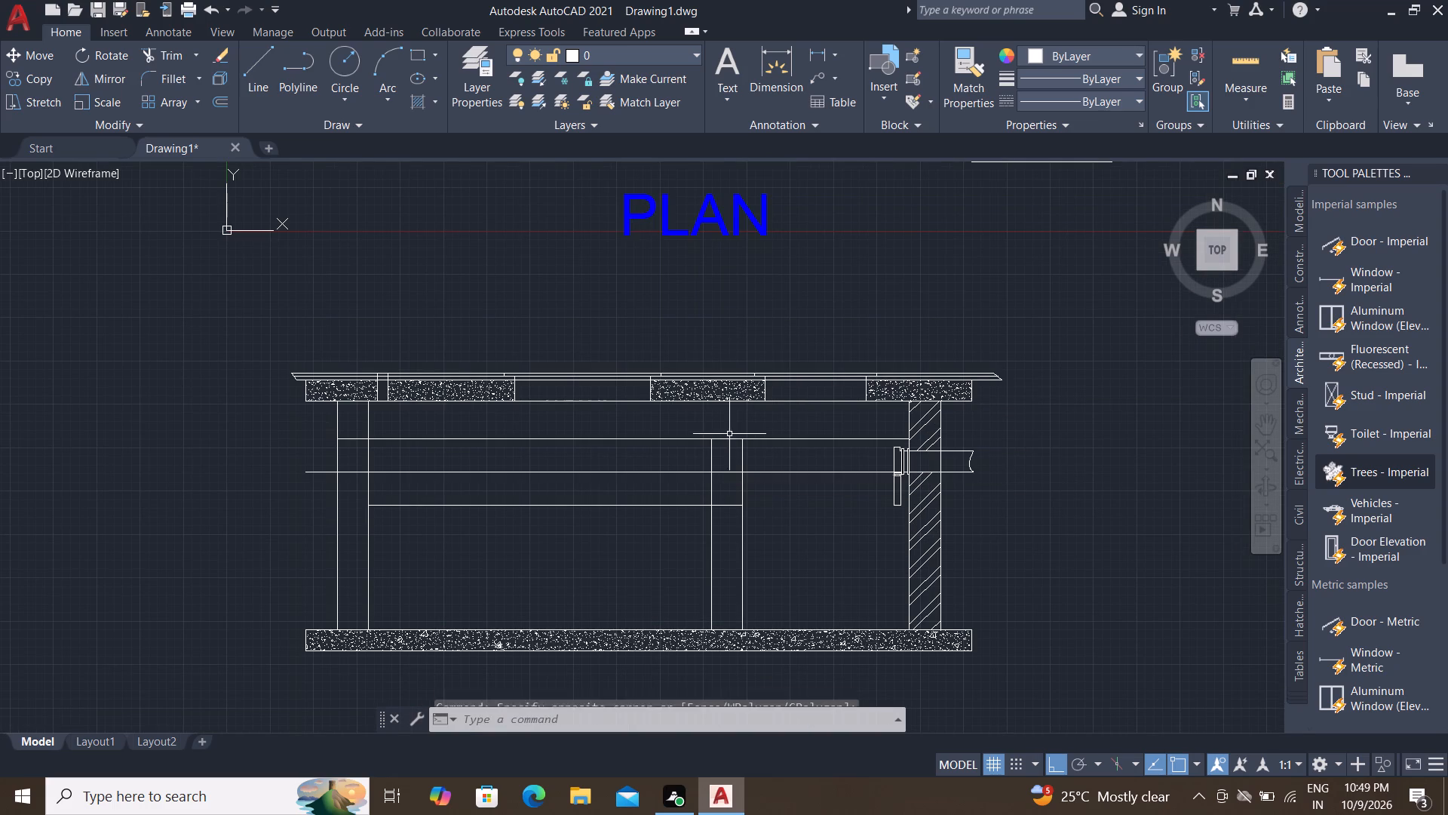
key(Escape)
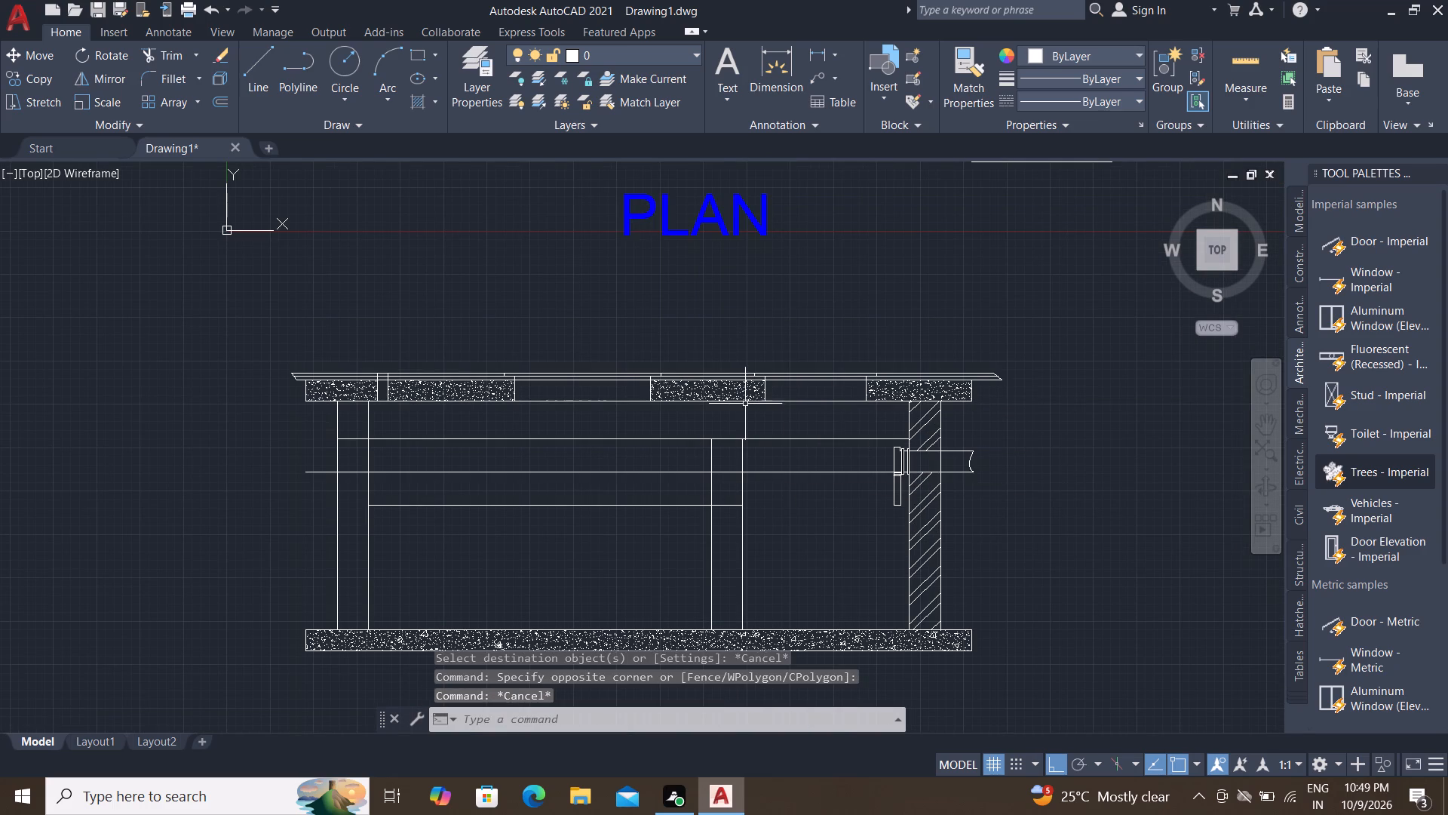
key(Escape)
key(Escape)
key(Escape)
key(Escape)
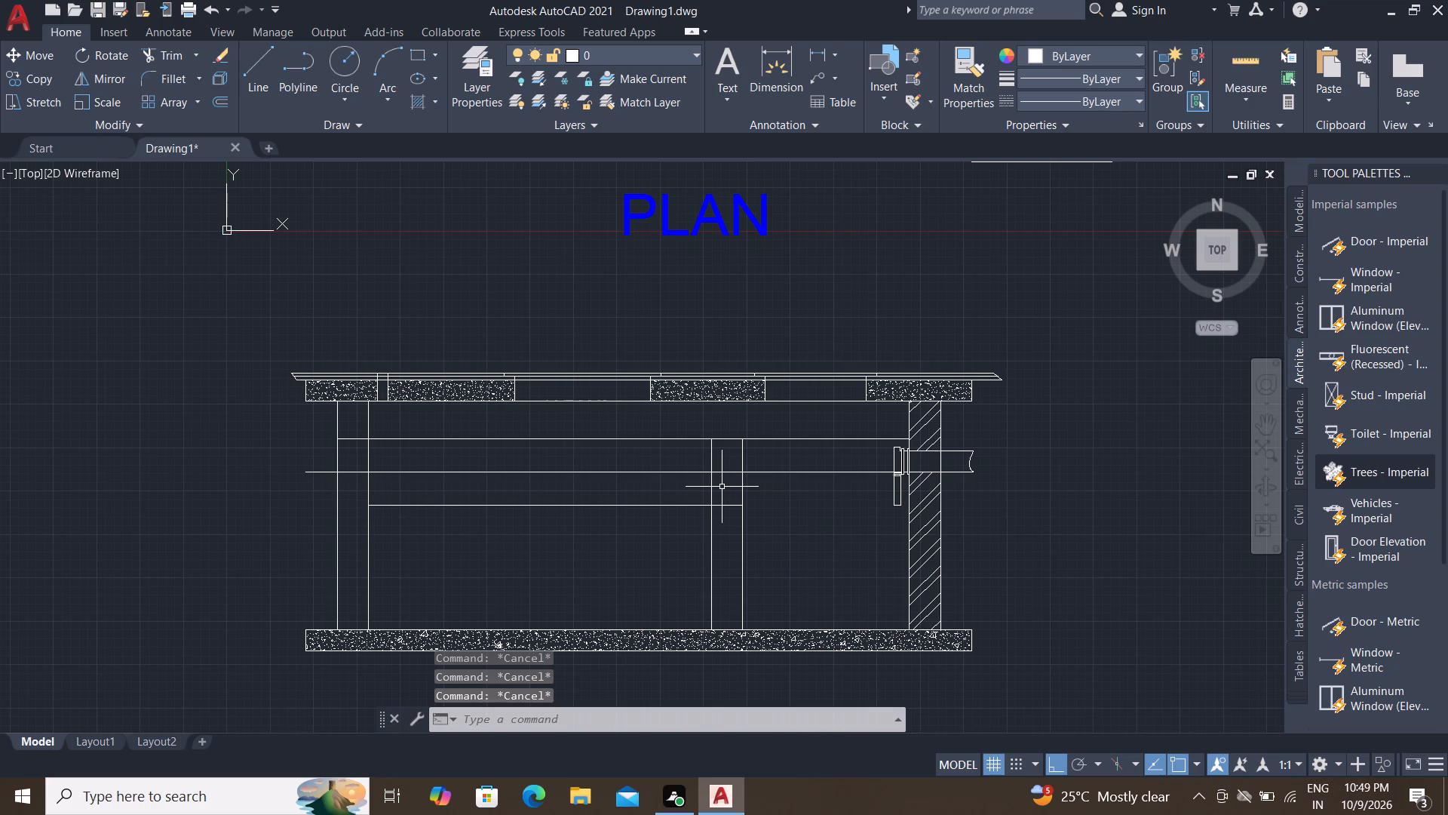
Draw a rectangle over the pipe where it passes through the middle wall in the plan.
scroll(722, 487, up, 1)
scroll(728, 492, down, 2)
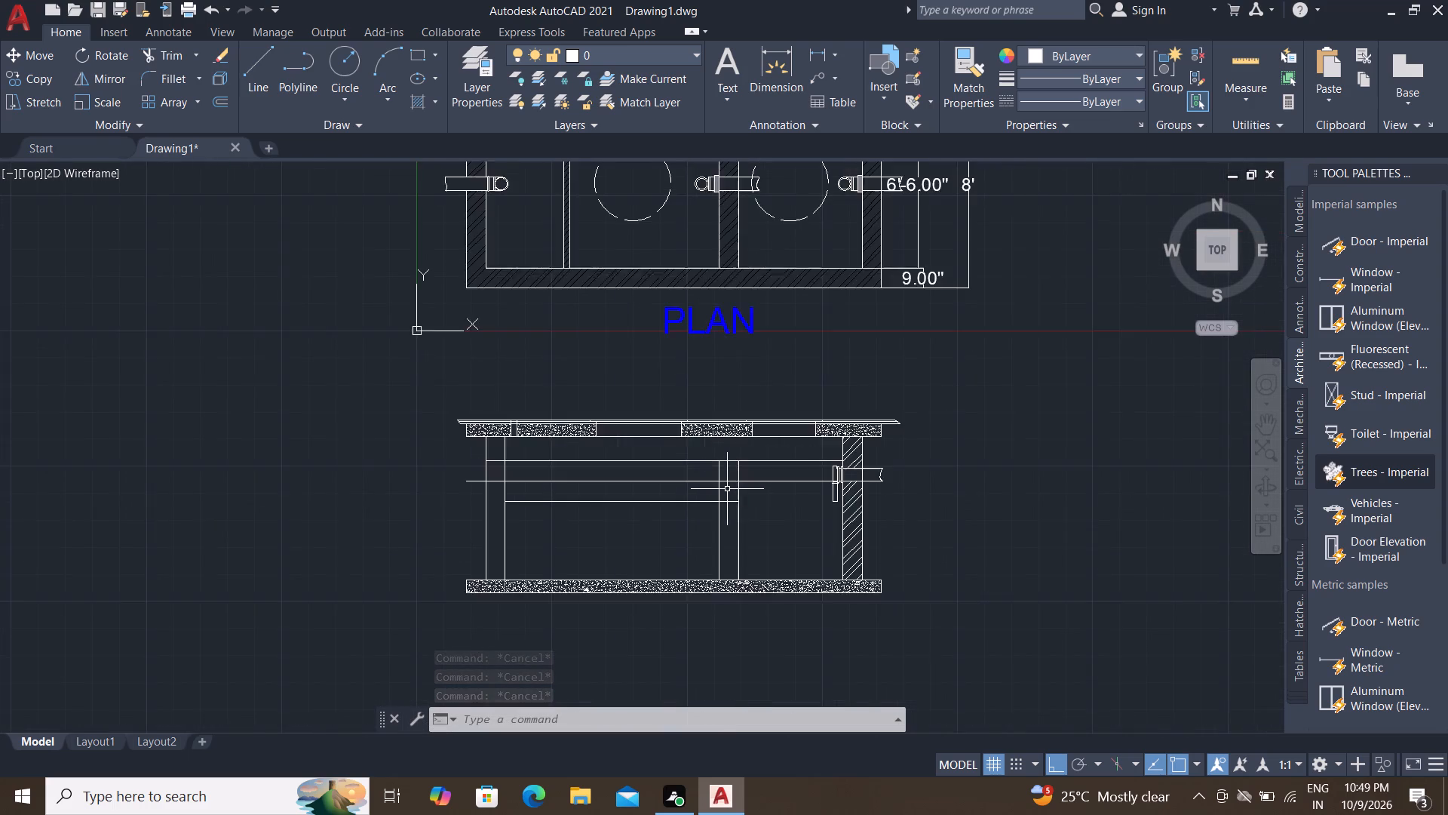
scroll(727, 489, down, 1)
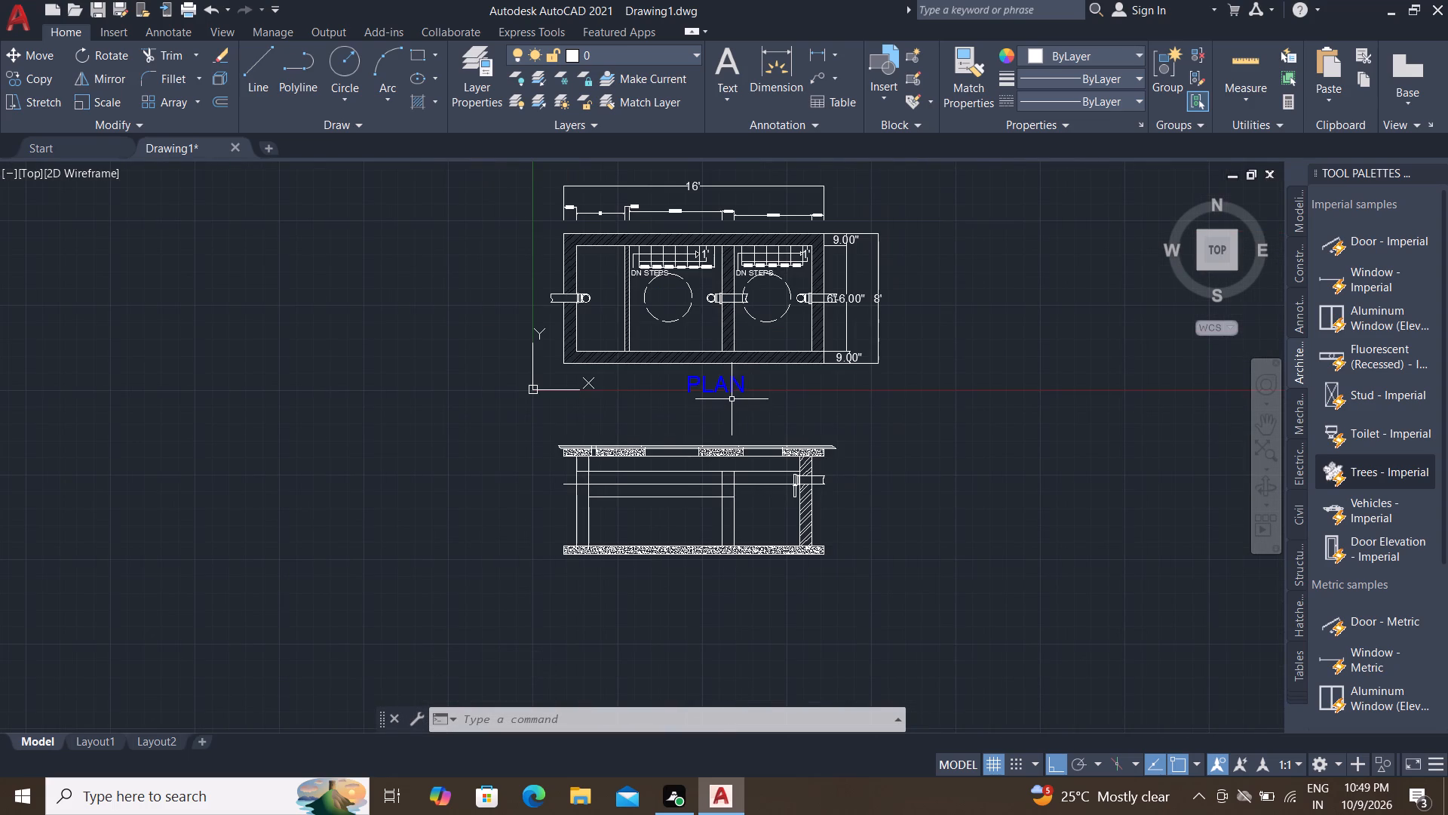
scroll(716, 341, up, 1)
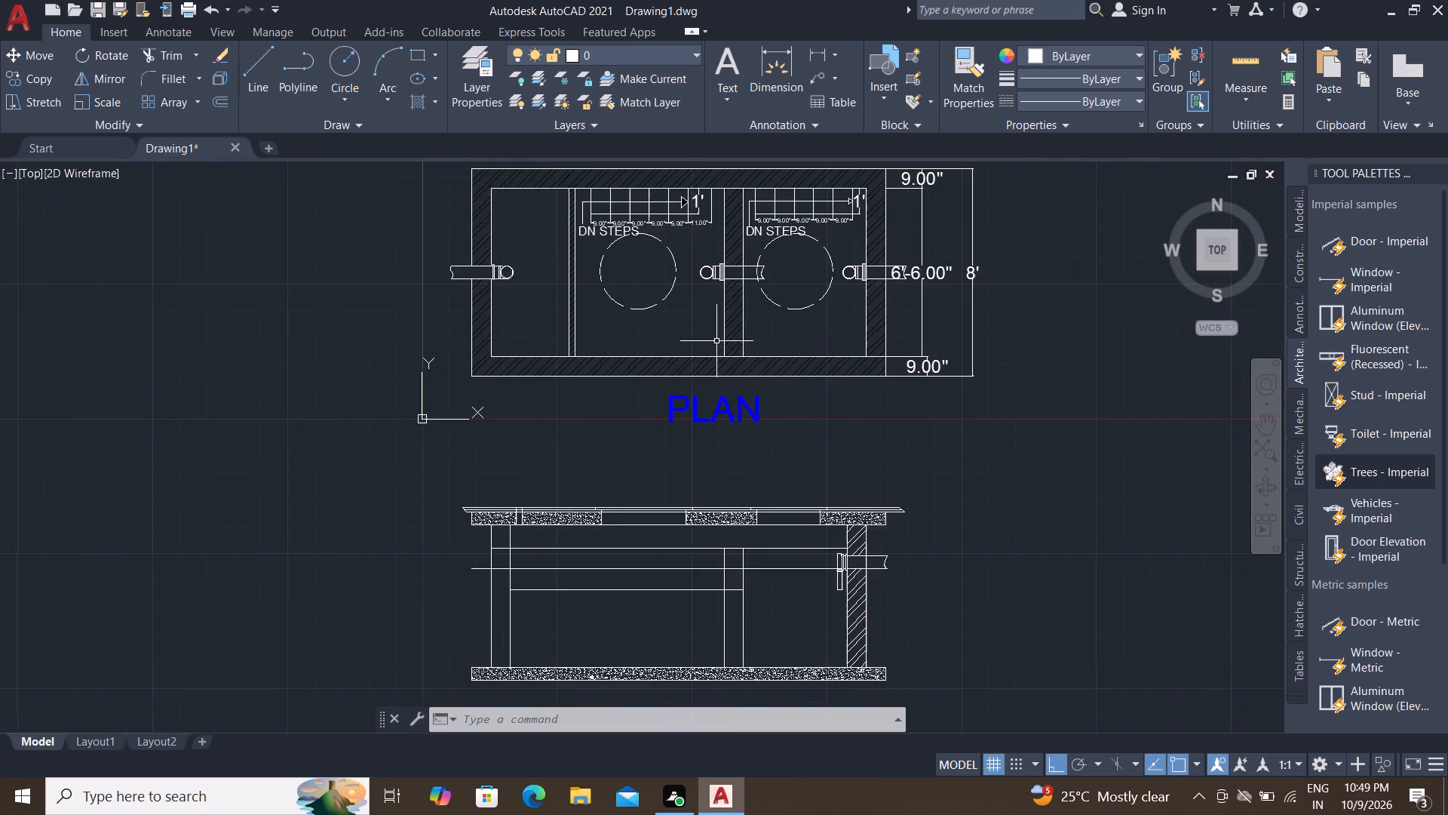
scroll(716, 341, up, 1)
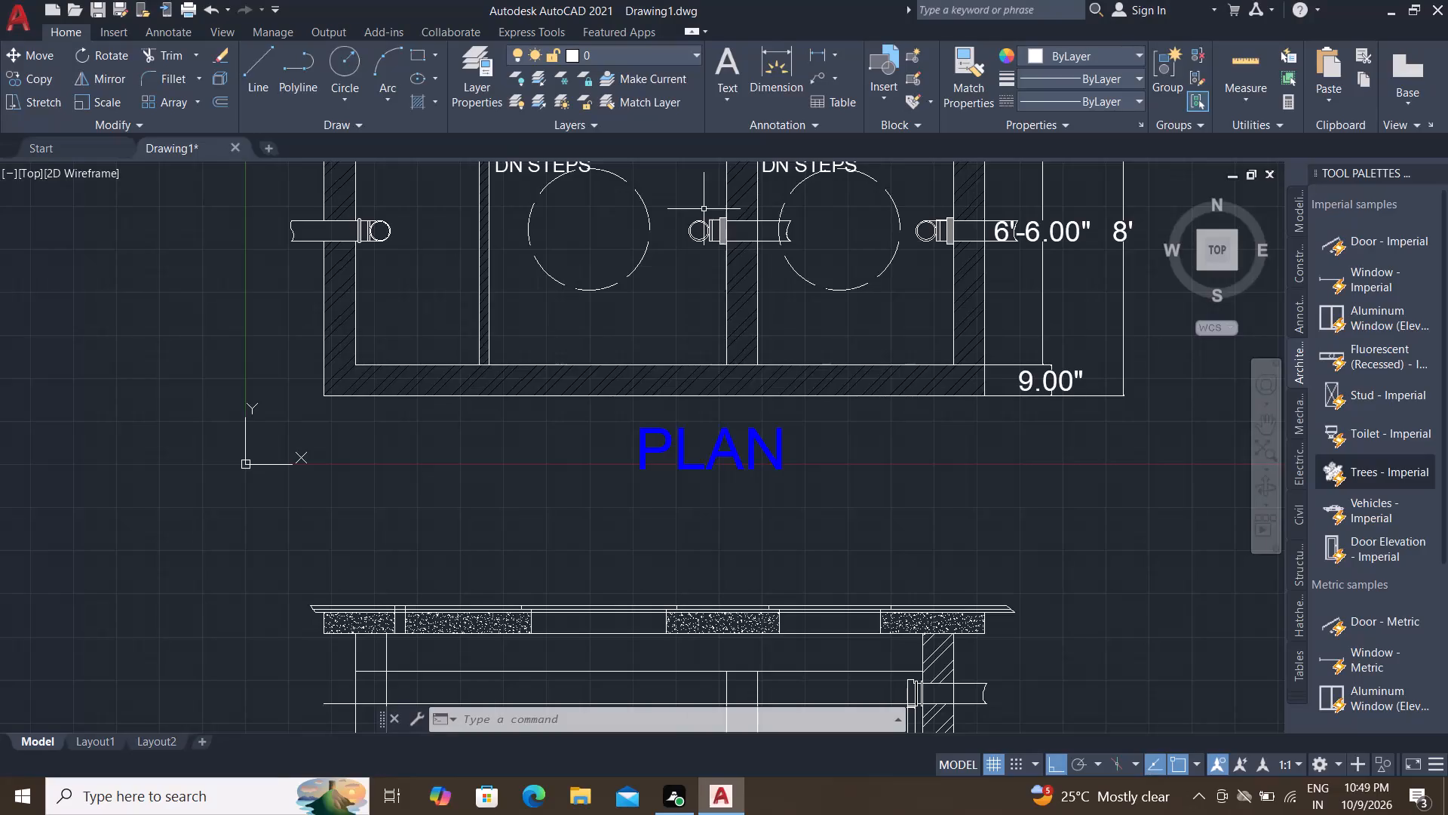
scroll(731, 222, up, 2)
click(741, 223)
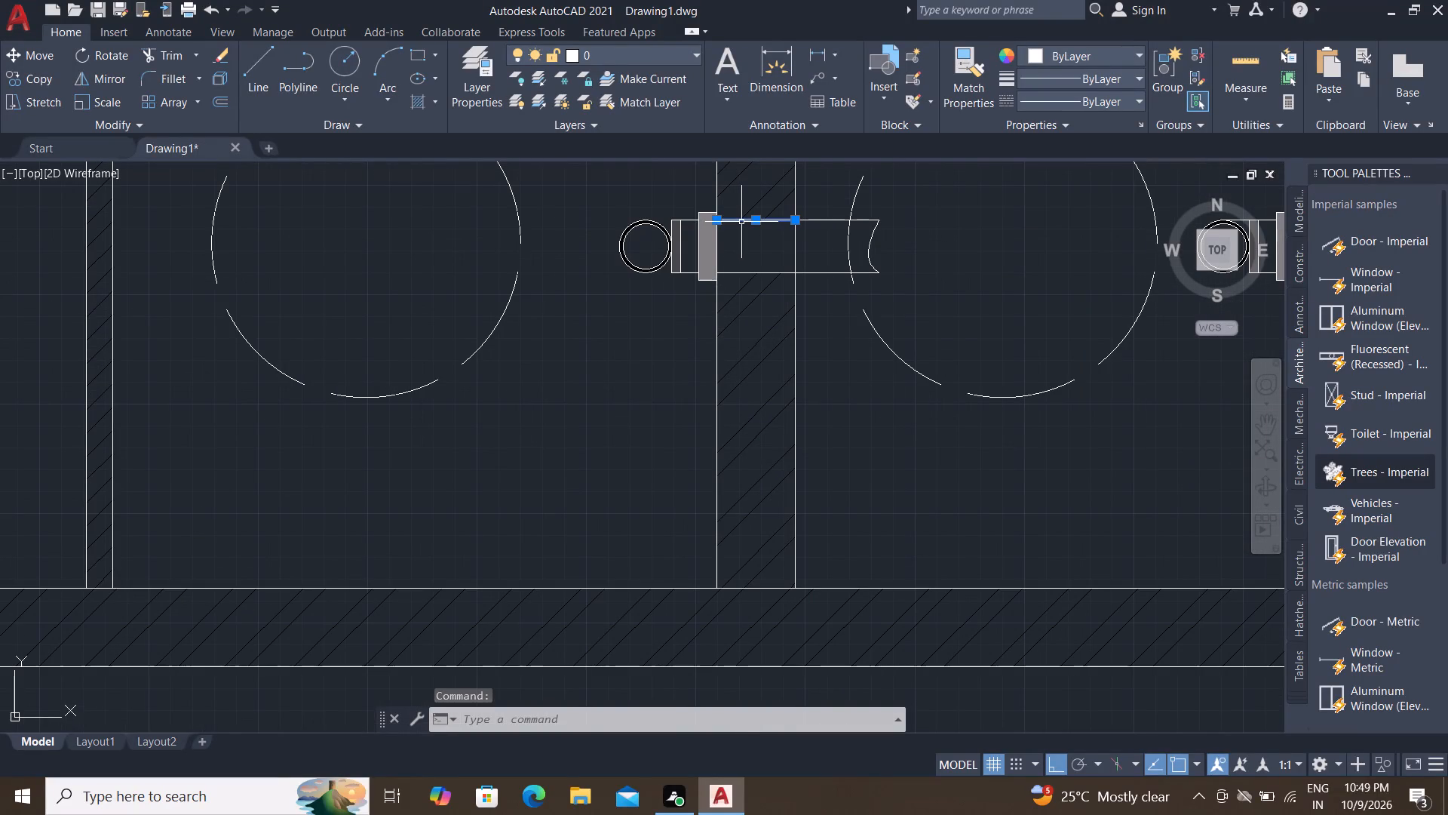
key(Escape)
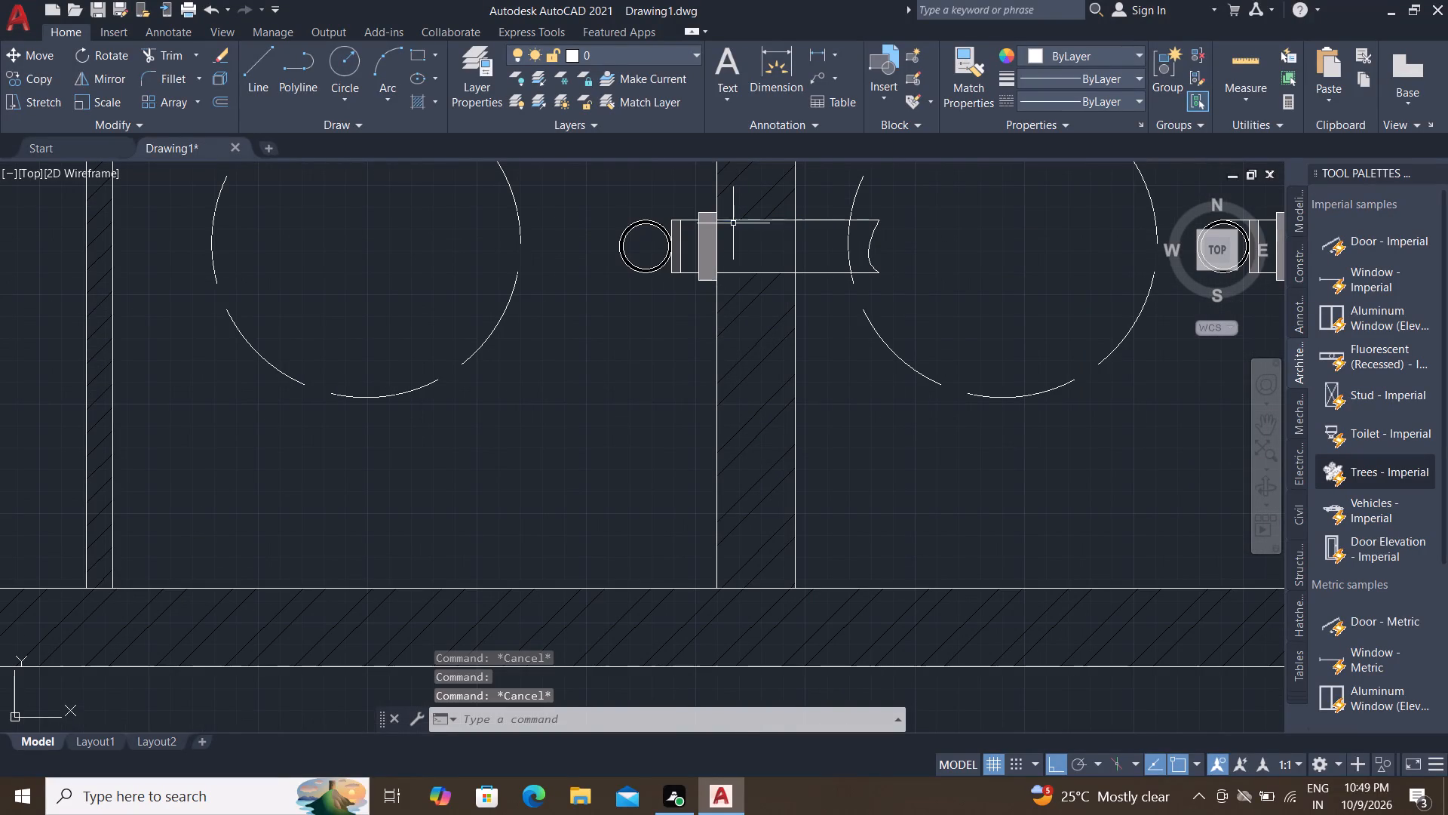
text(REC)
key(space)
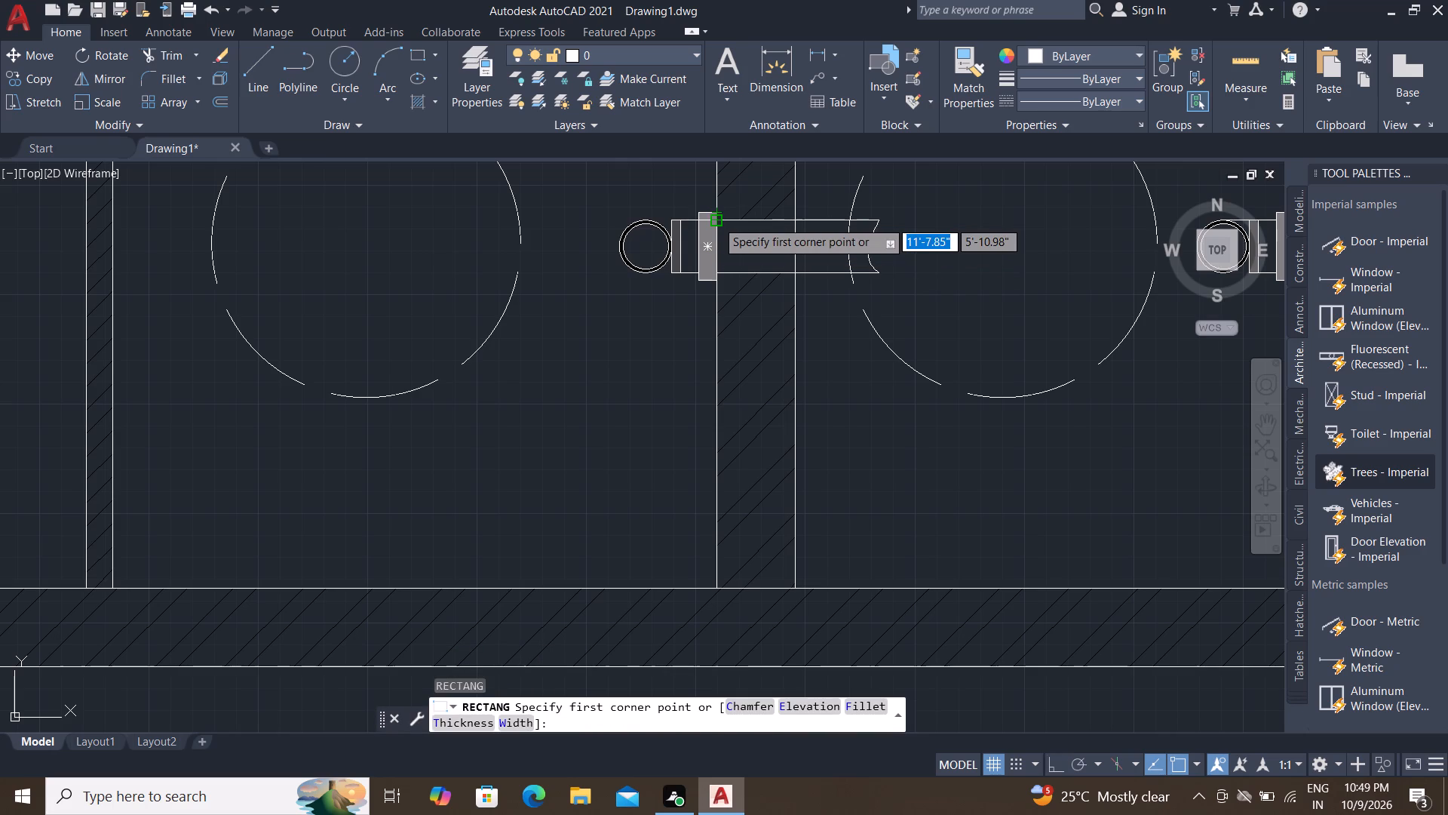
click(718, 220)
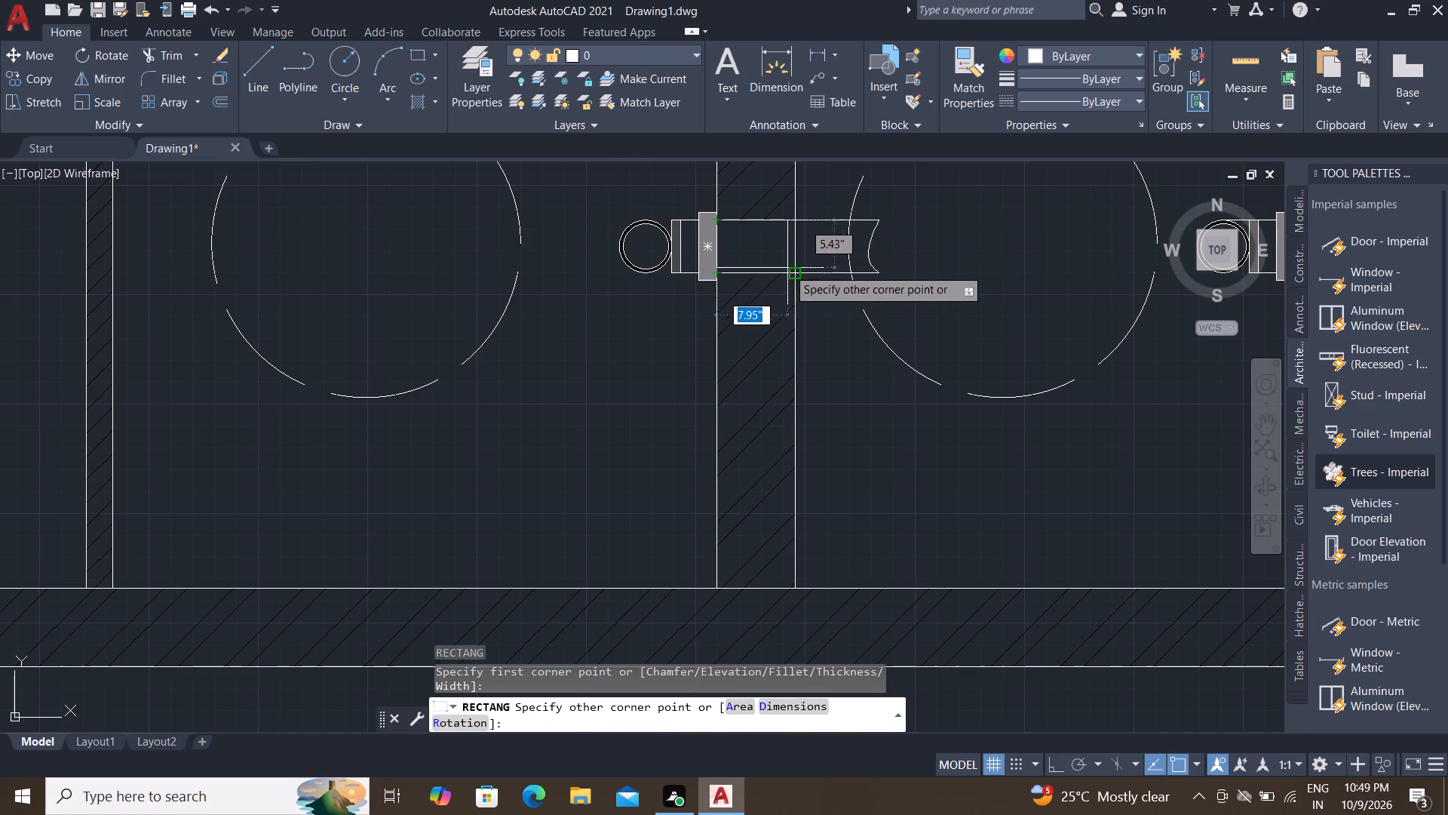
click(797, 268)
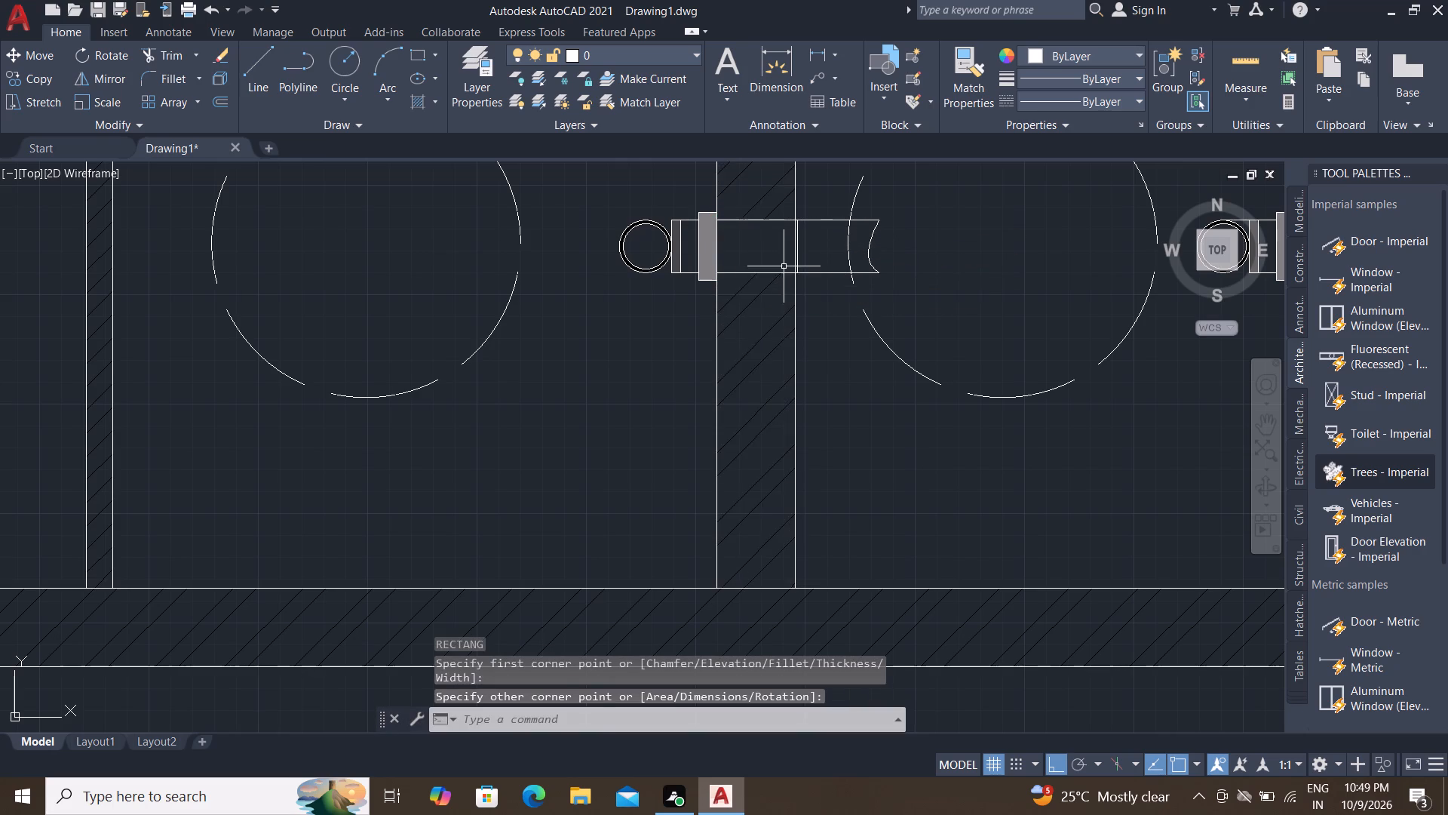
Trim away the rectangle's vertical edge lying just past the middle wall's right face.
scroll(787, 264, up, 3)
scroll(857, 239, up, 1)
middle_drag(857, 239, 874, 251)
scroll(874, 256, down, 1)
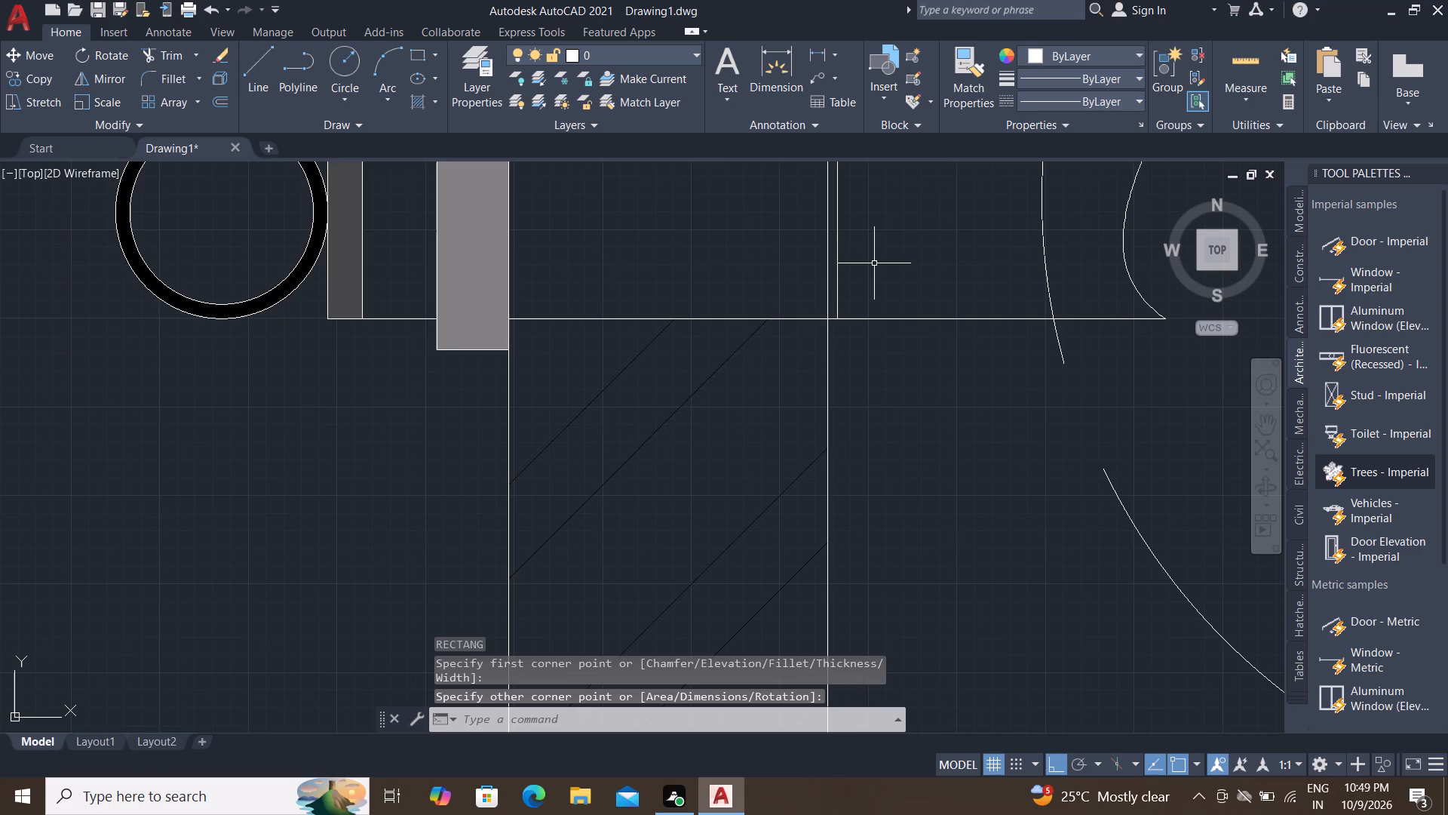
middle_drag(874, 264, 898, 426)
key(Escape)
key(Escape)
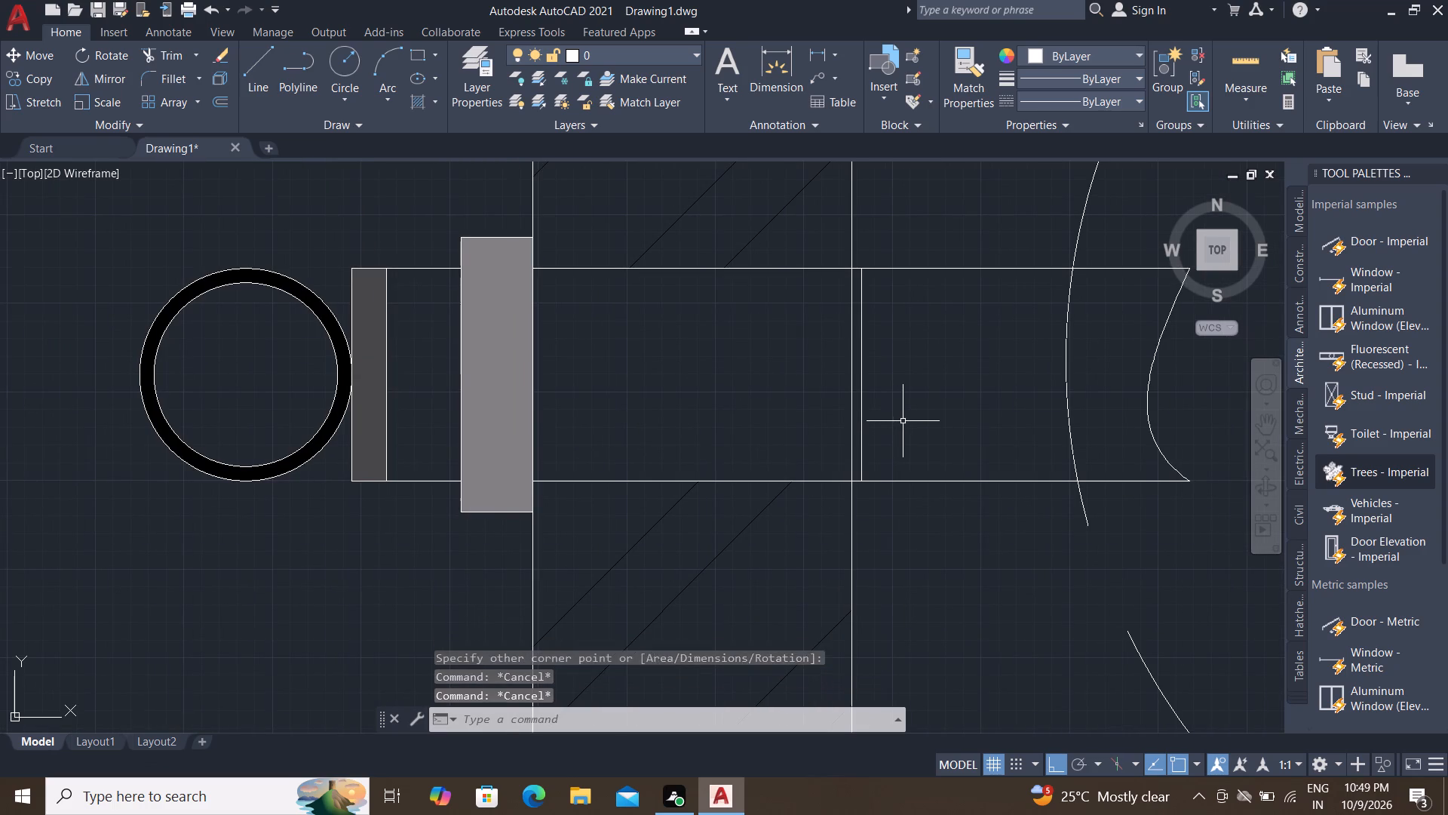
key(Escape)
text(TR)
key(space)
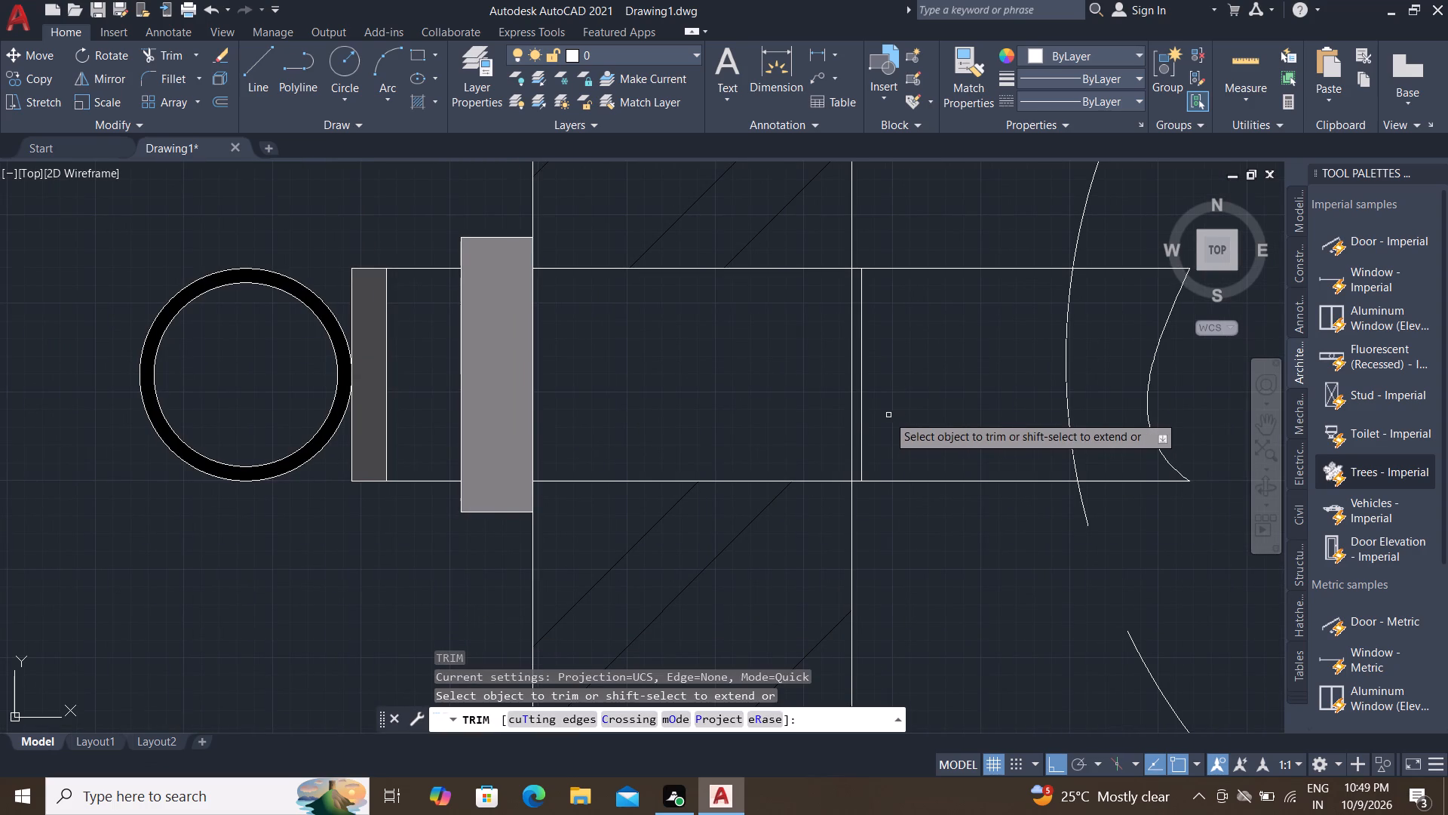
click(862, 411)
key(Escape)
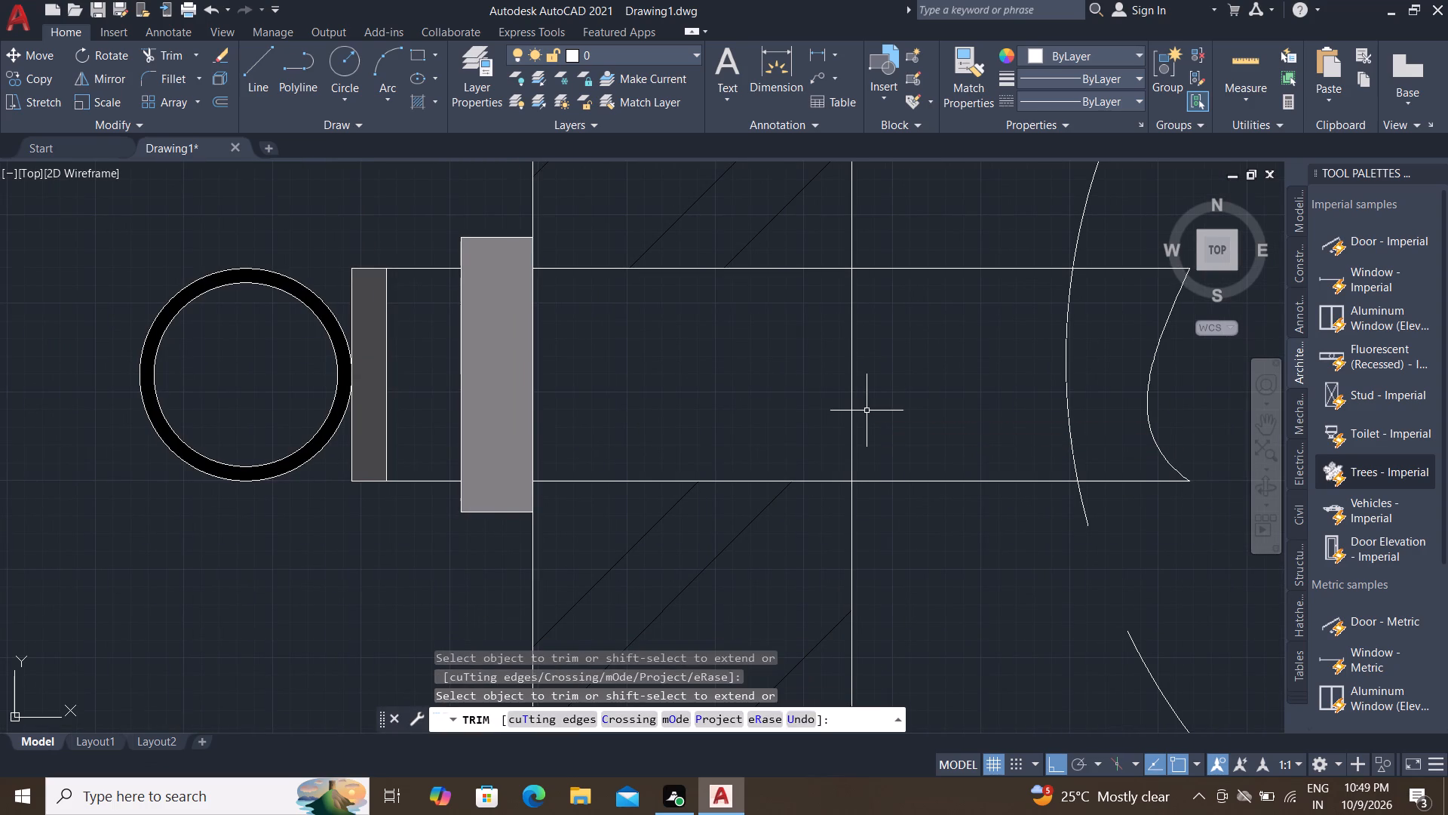
Draw a 9.00" by 6.00" rectangle over the plan's pipe, exactly between the two faces of the middle wall.
click(848, 404)
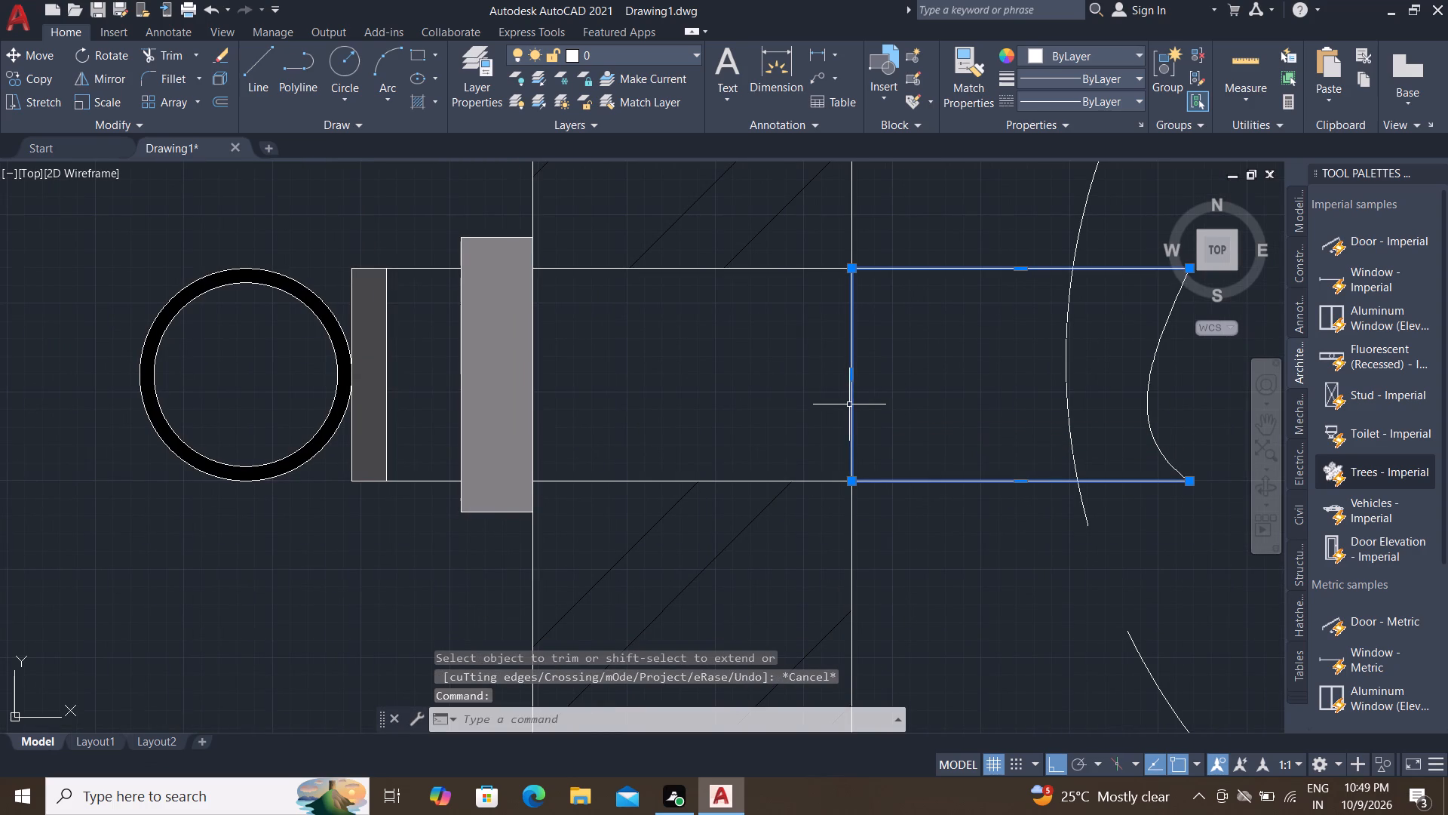
scroll(838, 340, down, 1)
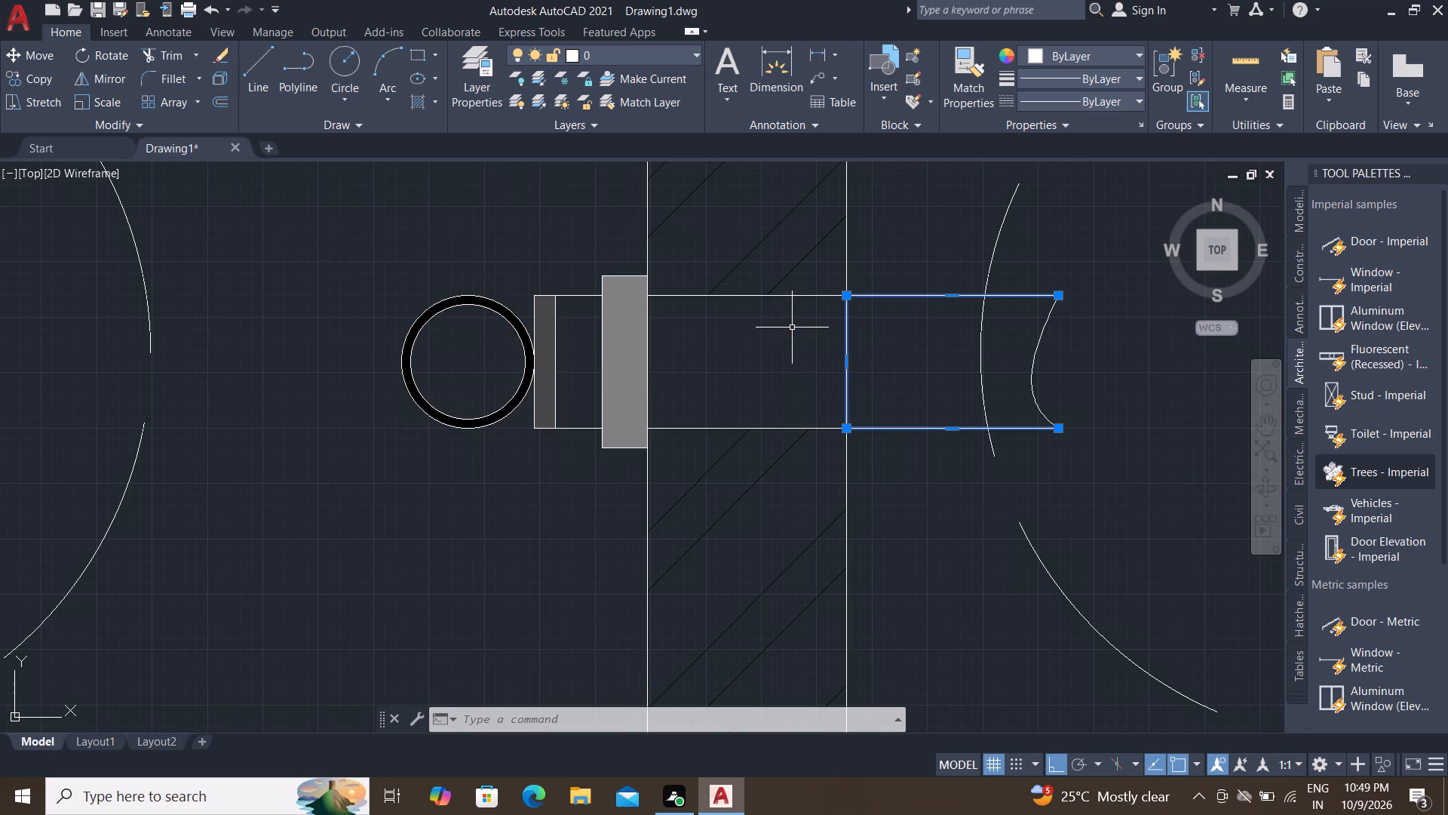
key(Escape)
text(REC)
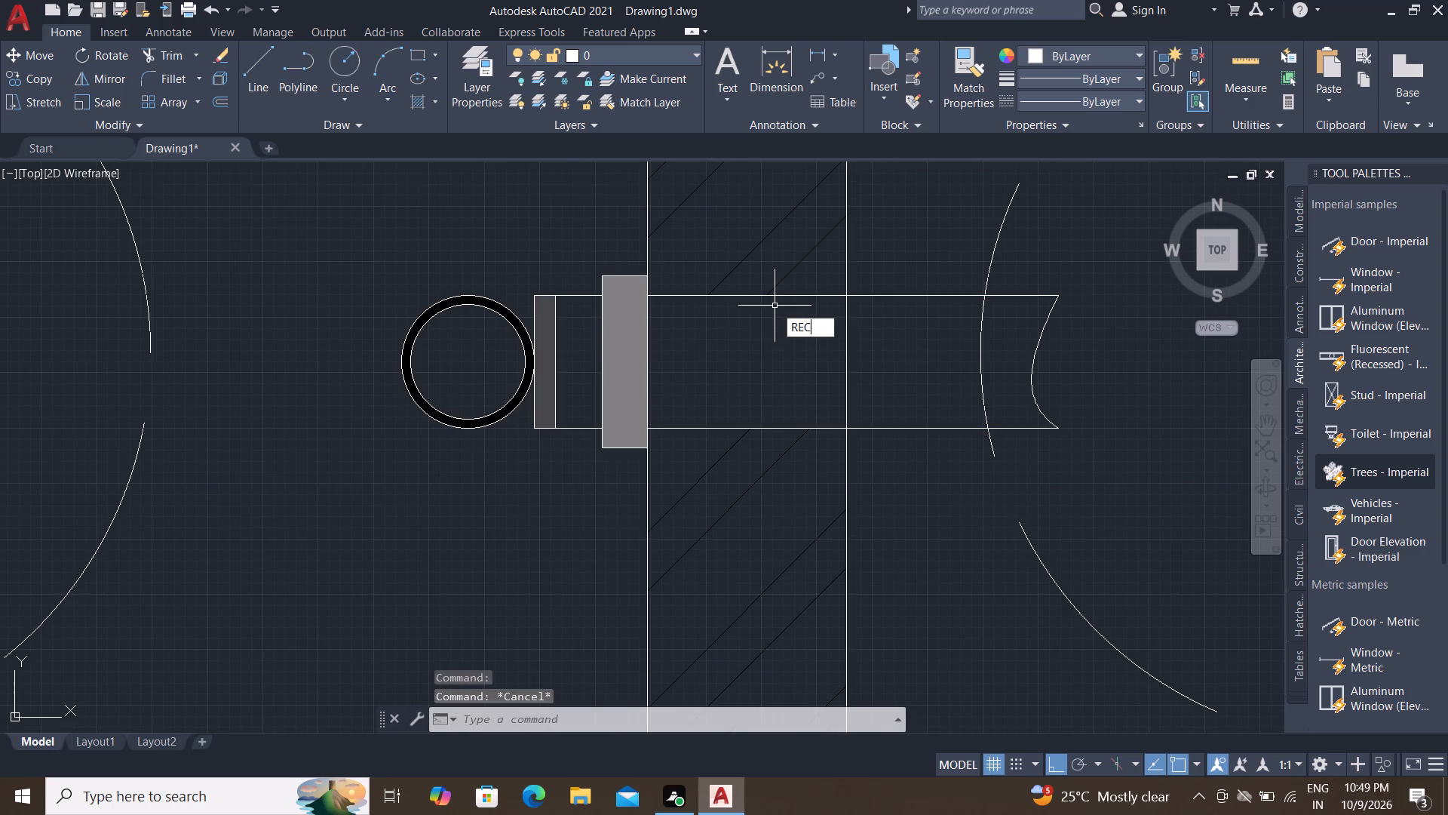
key(space)
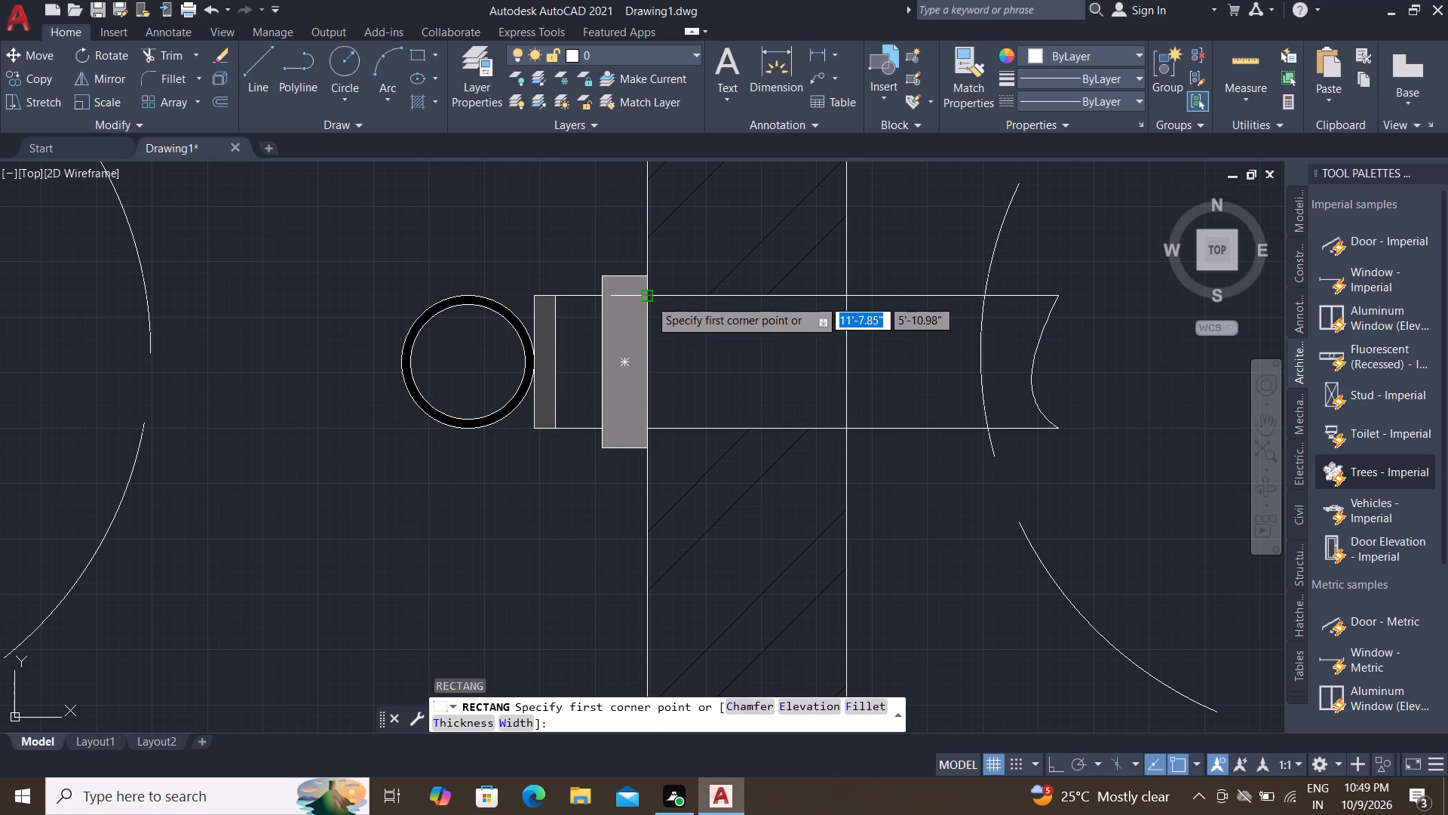
click(649, 299)
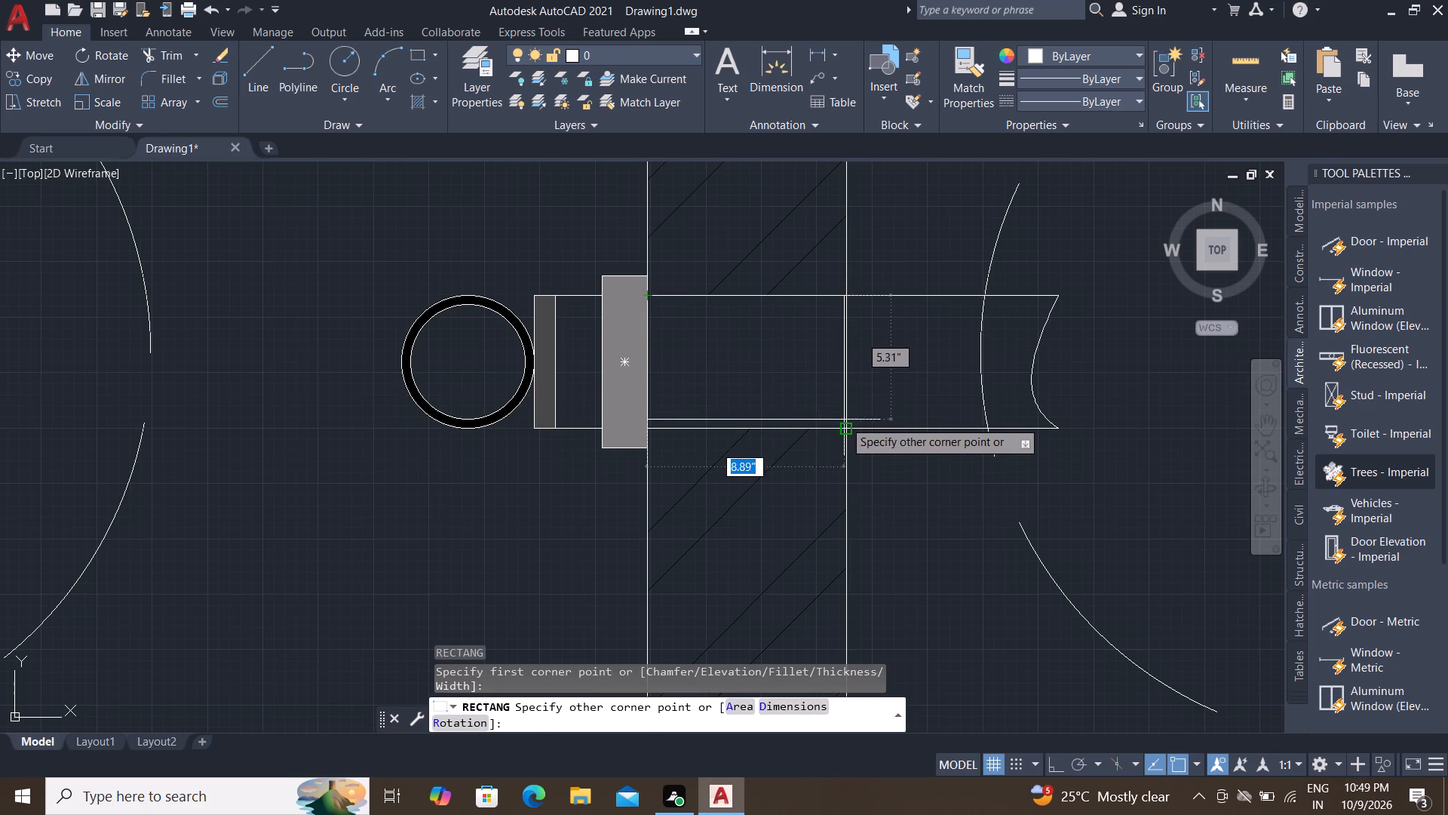
click(841, 429)
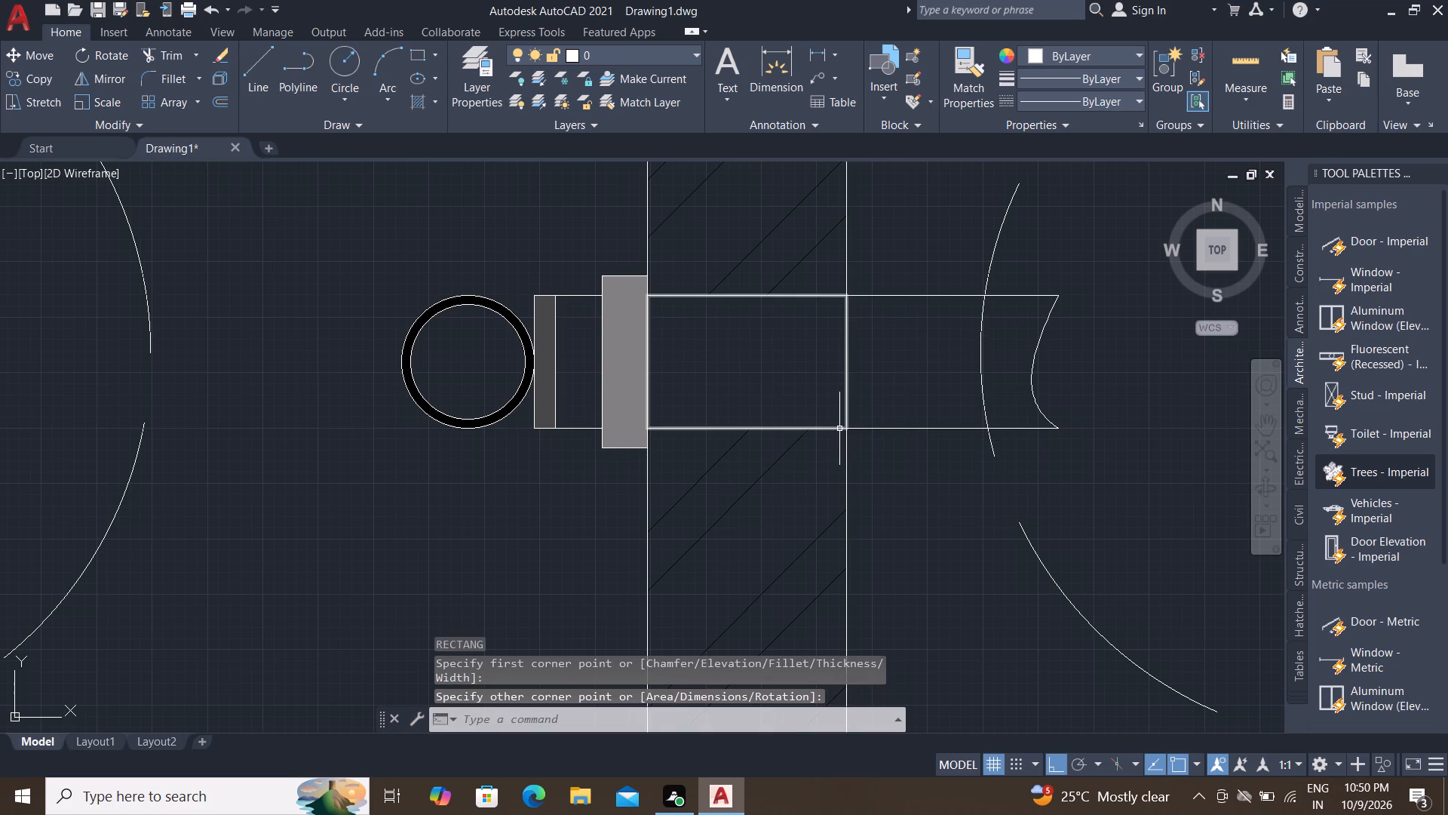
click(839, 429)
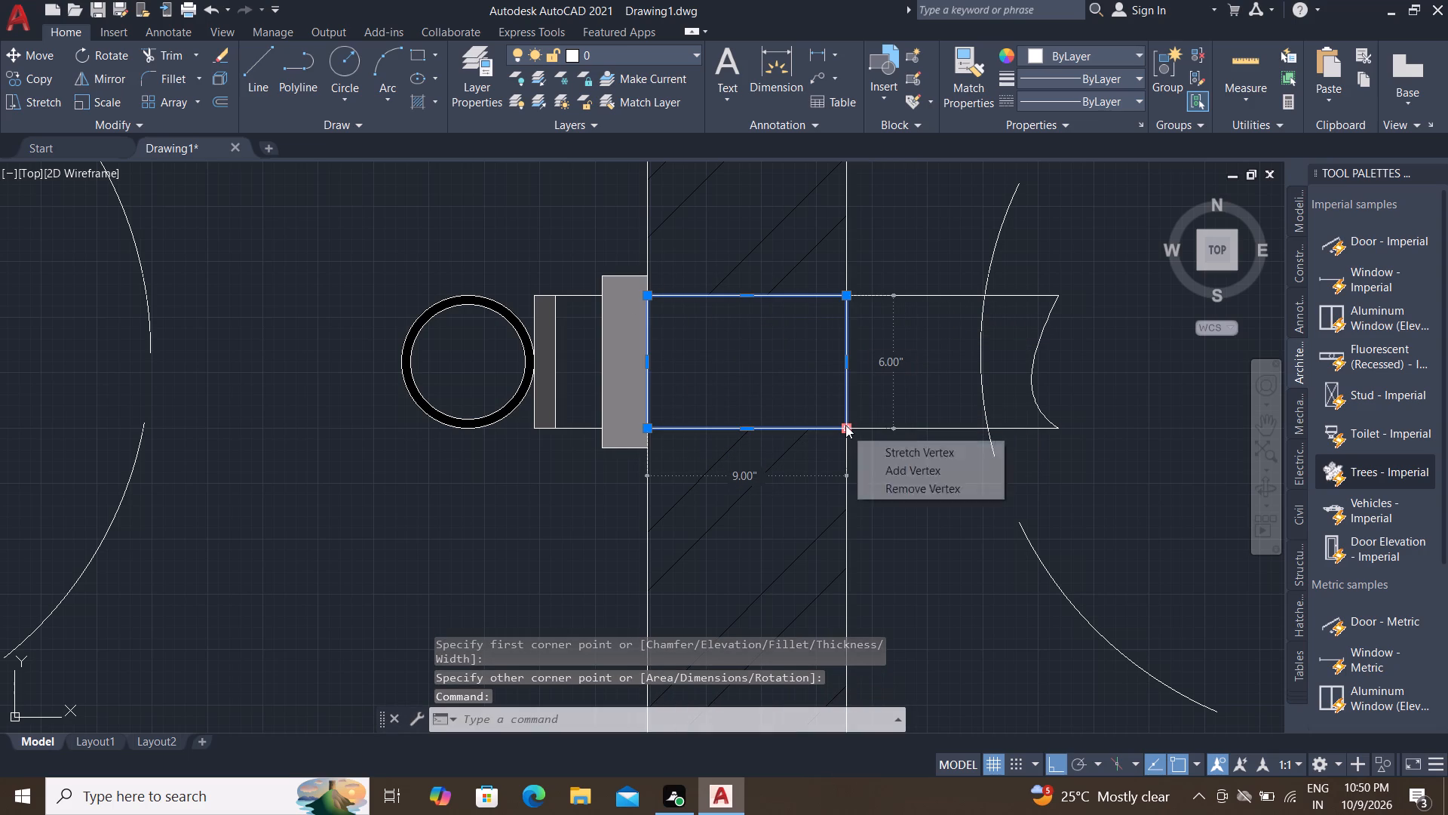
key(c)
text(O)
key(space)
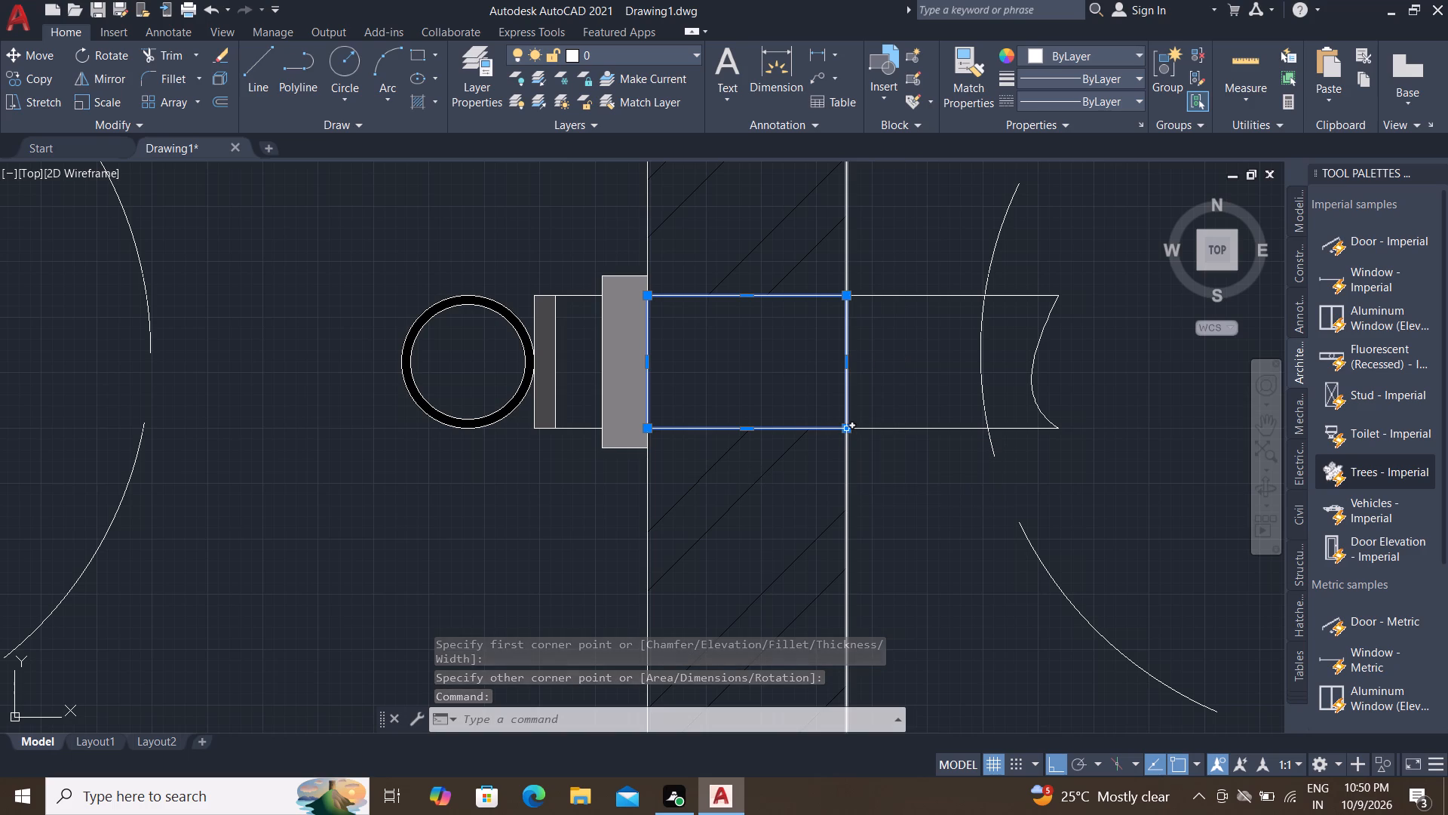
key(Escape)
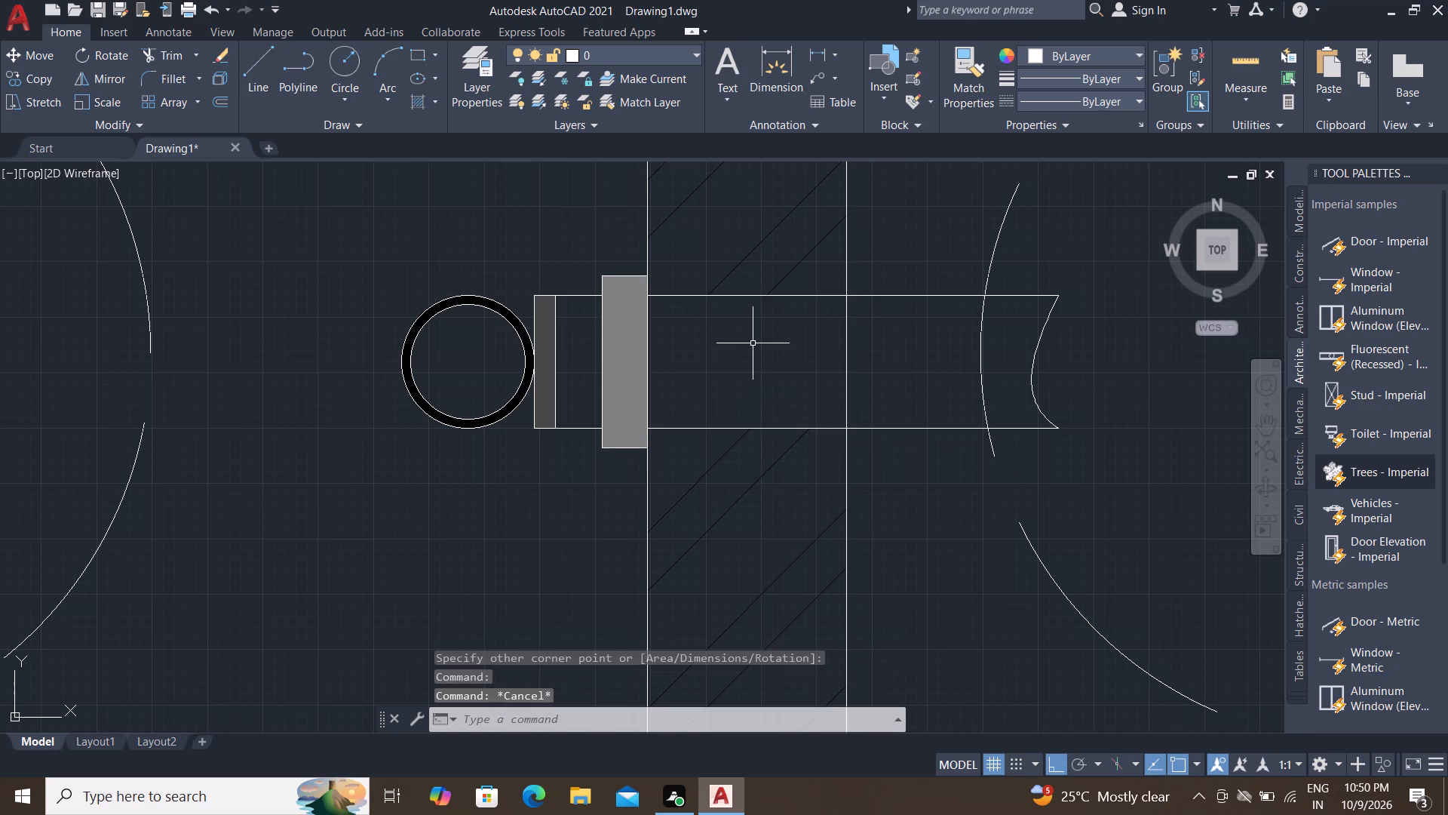
Copy the plan's pipe rectangle from its upper-left corner to where the elevation's middle wall right face meets the lower horizontal line.
click(756, 296)
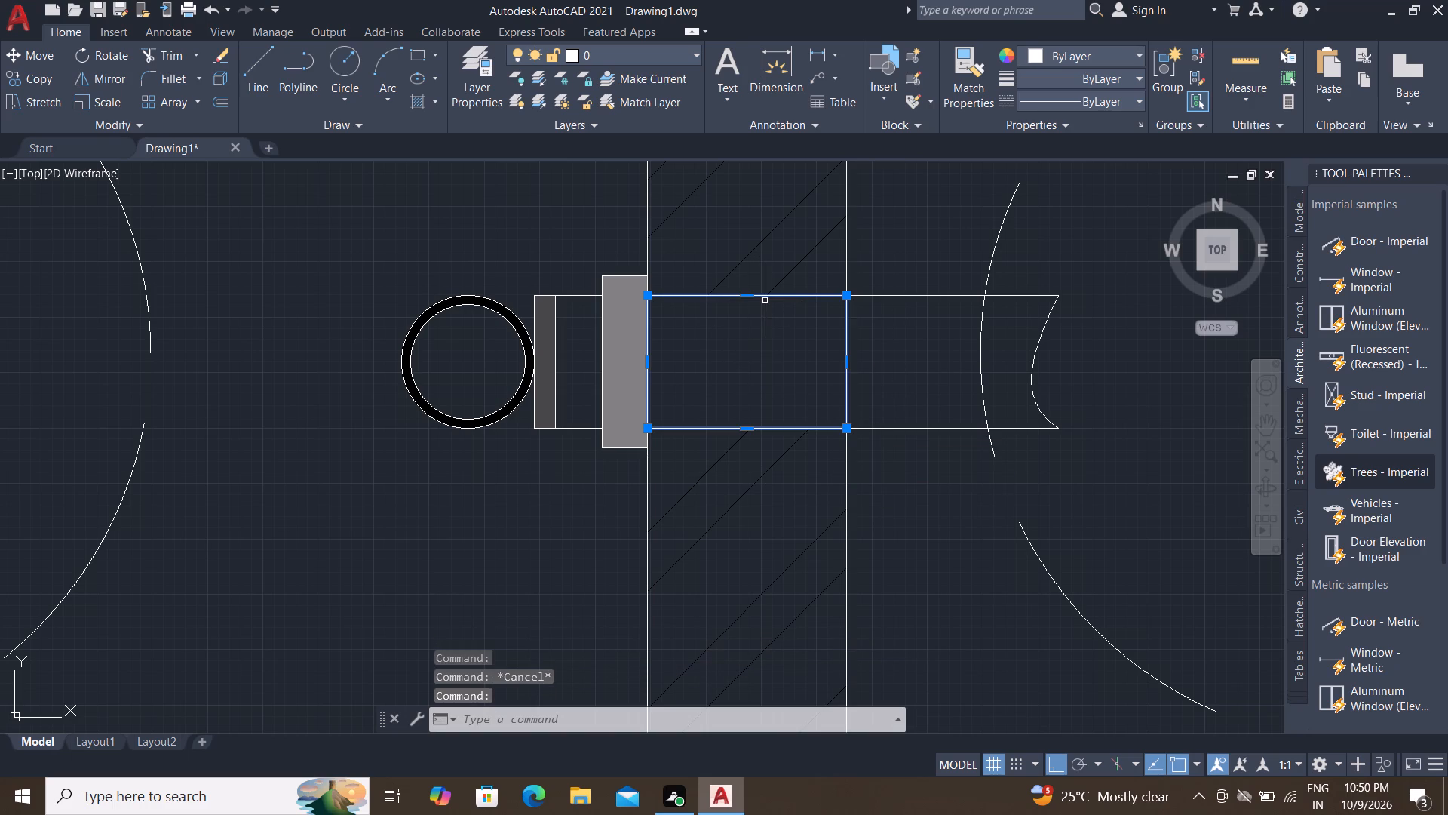
text(CO)
key(space)
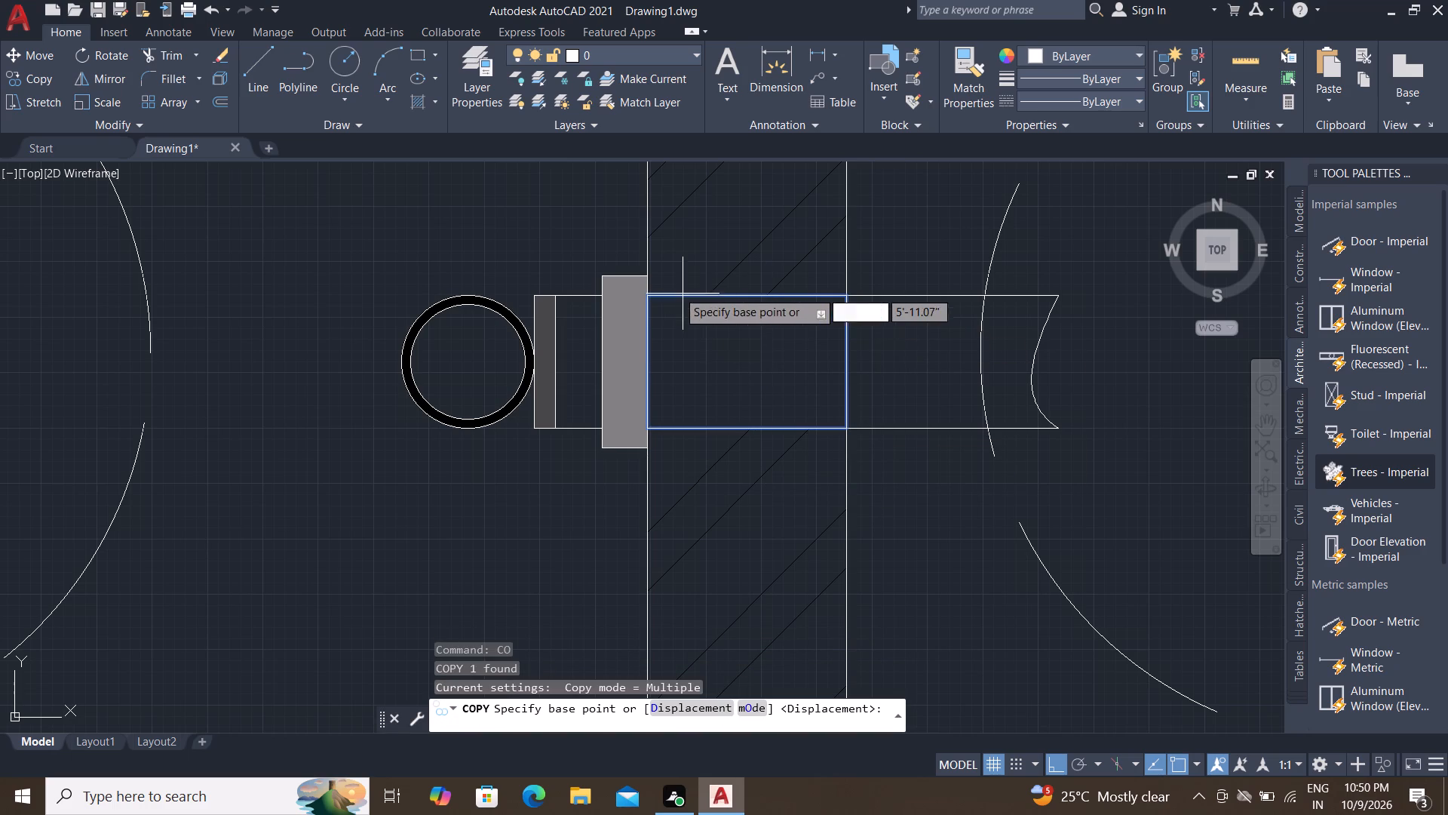
click(651, 295)
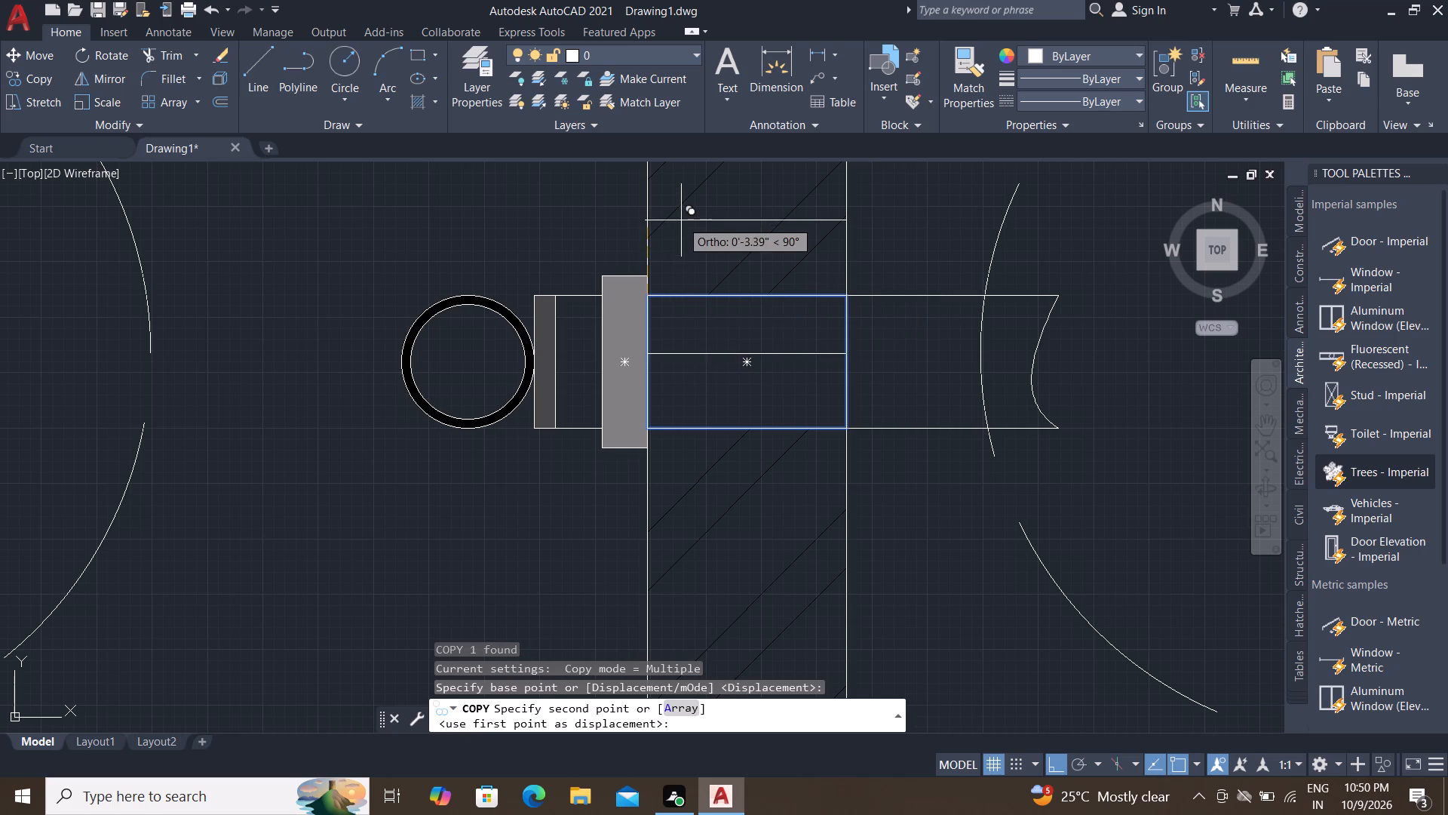
scroll(683, 204, down, 2)
scroll(685, 777, down, 2)
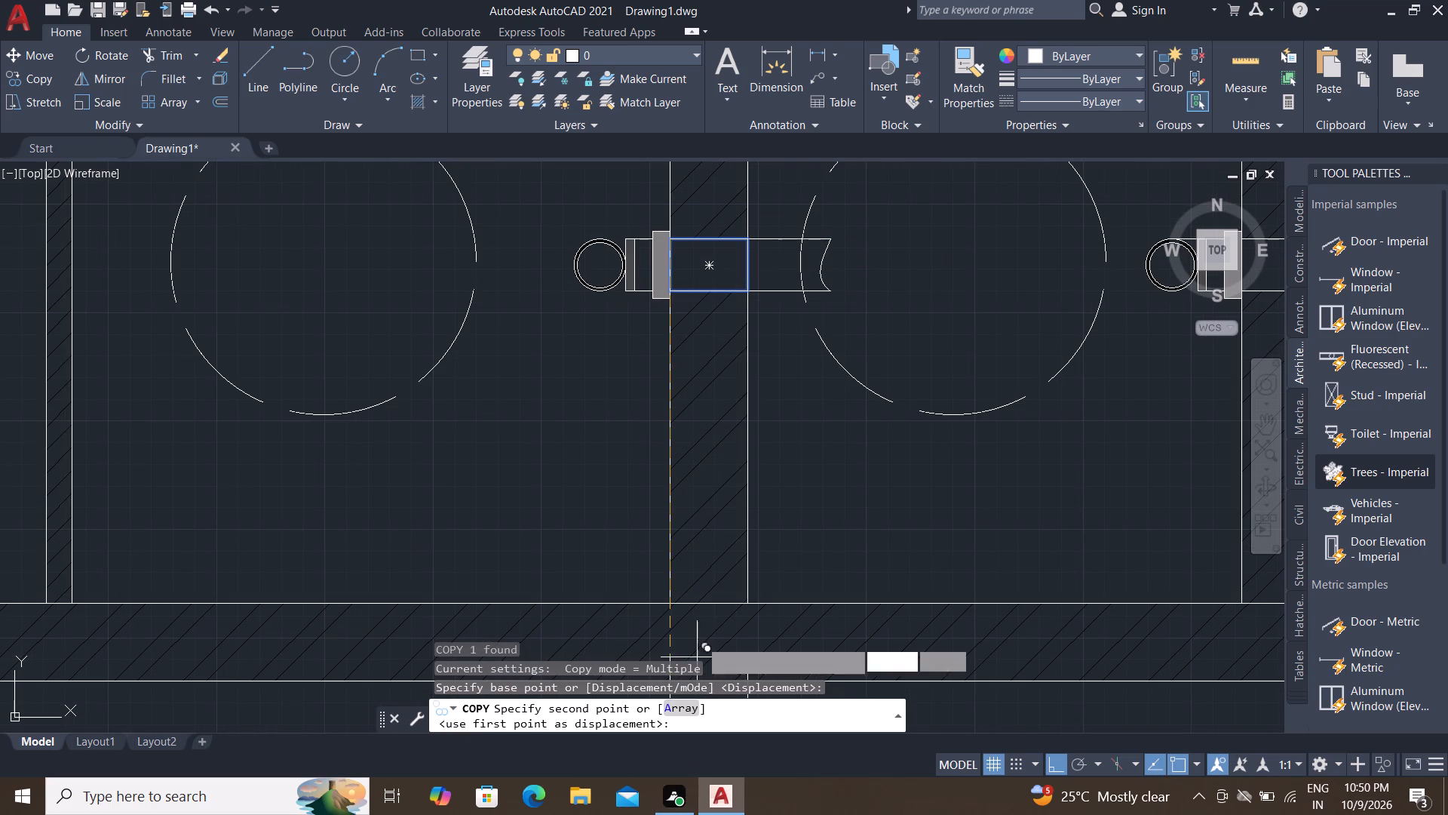
scroll(695, 477, down, 5)
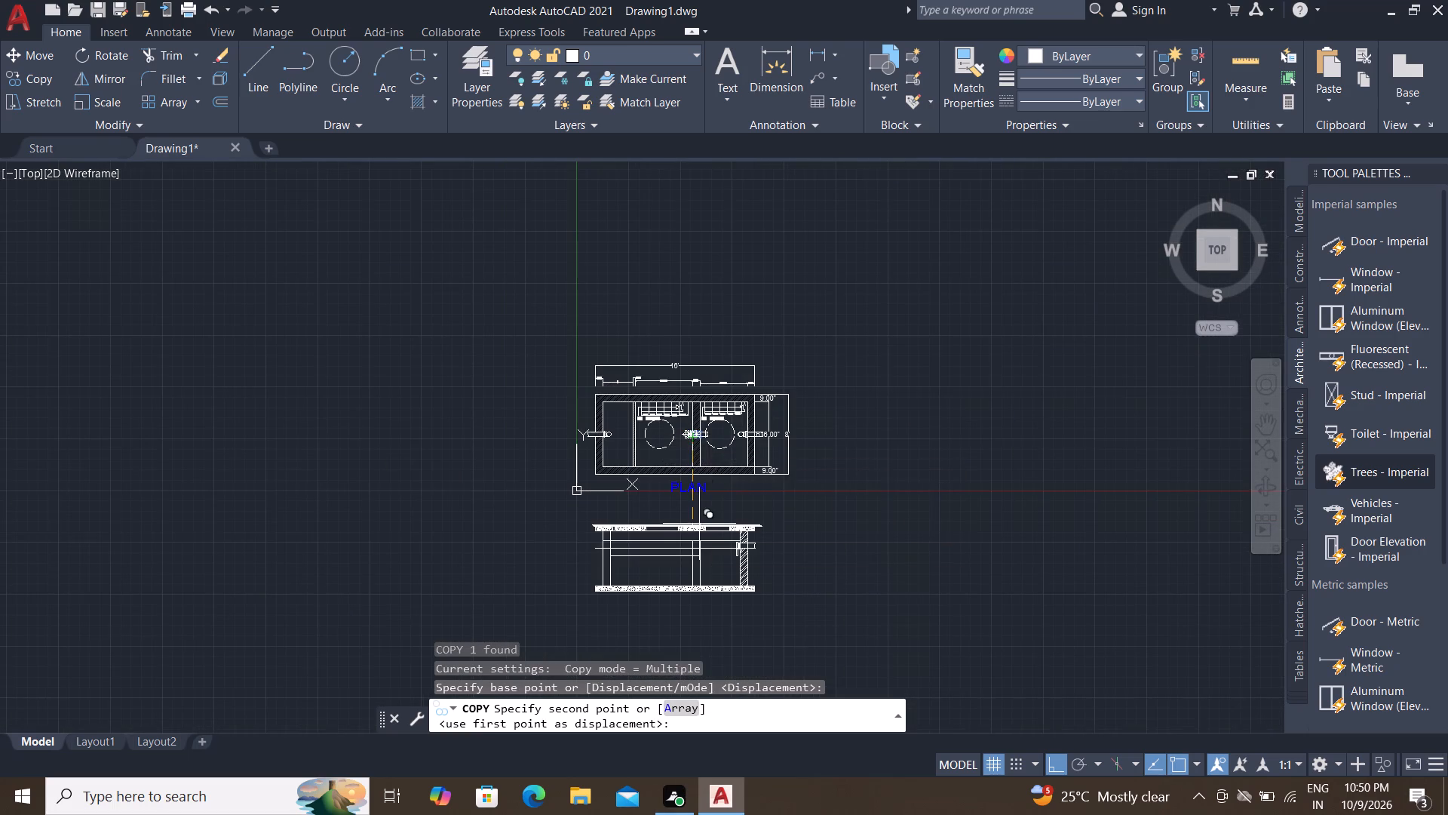
scroll(700, 548, up, 5)
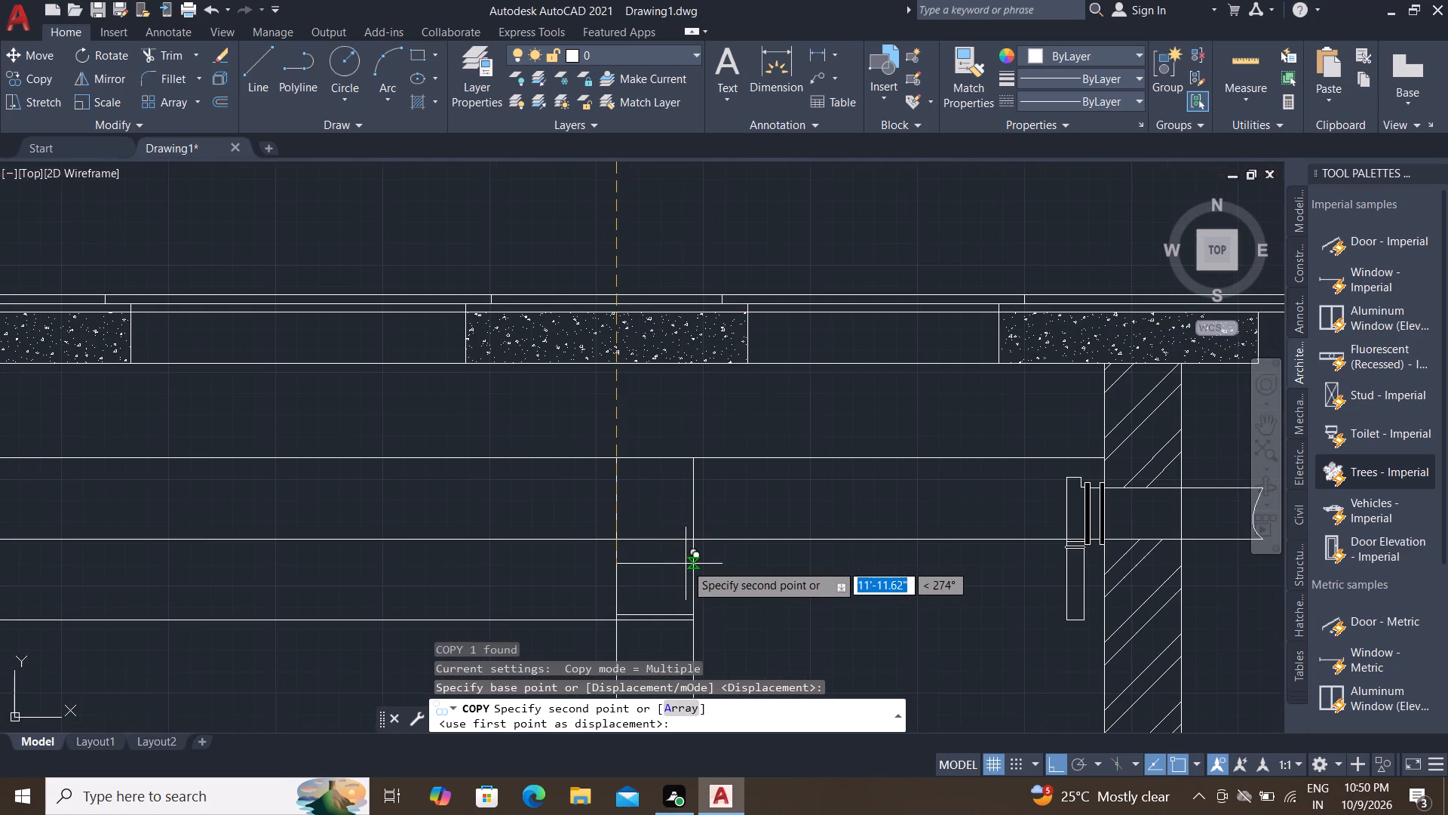
scroll(686, 567, up, 2)
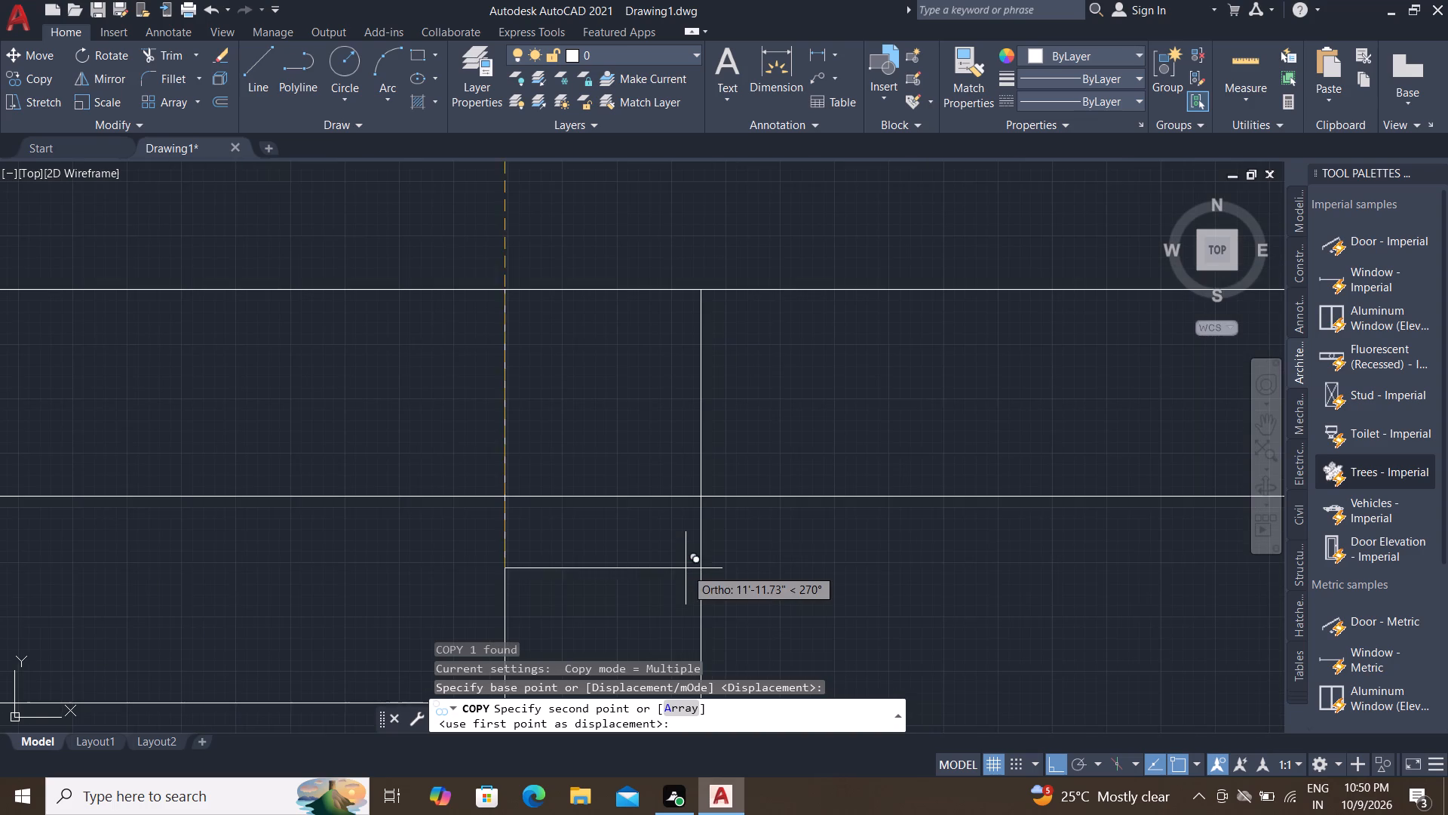
middle_drag(686, 568, 689, 328)
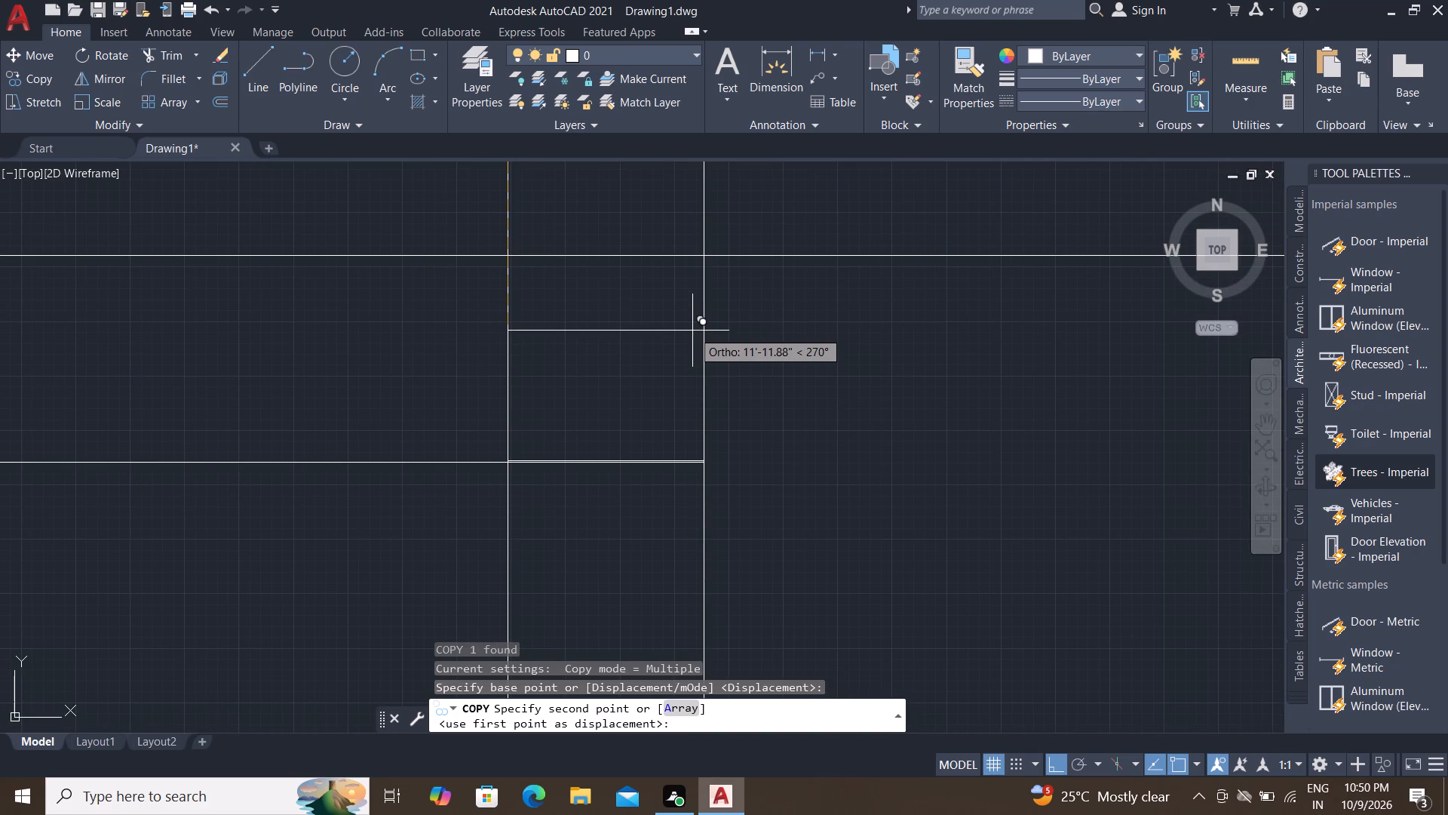
scroll(691, 338, down, 1)
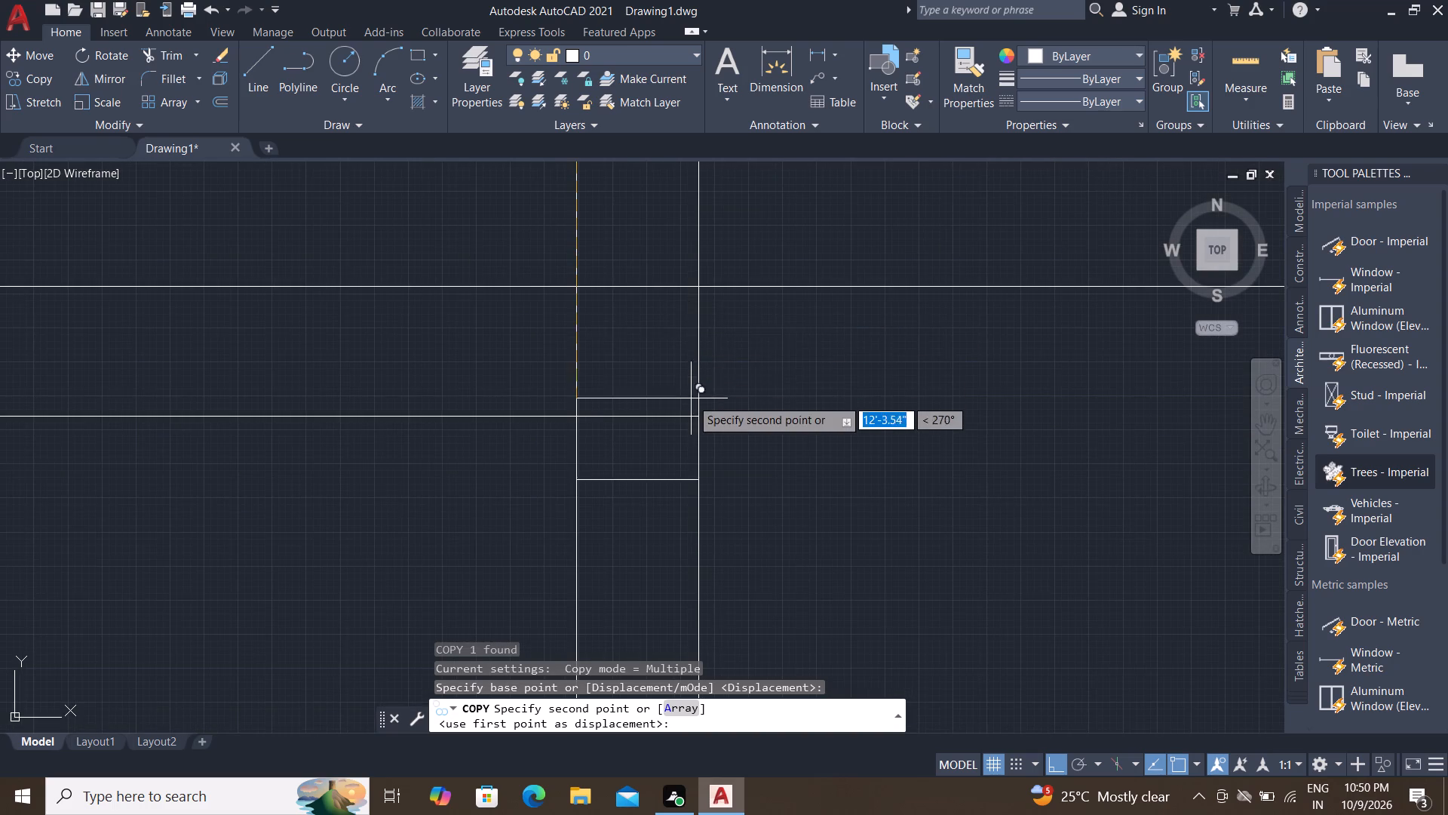
scroll(690, 403, down, 3)
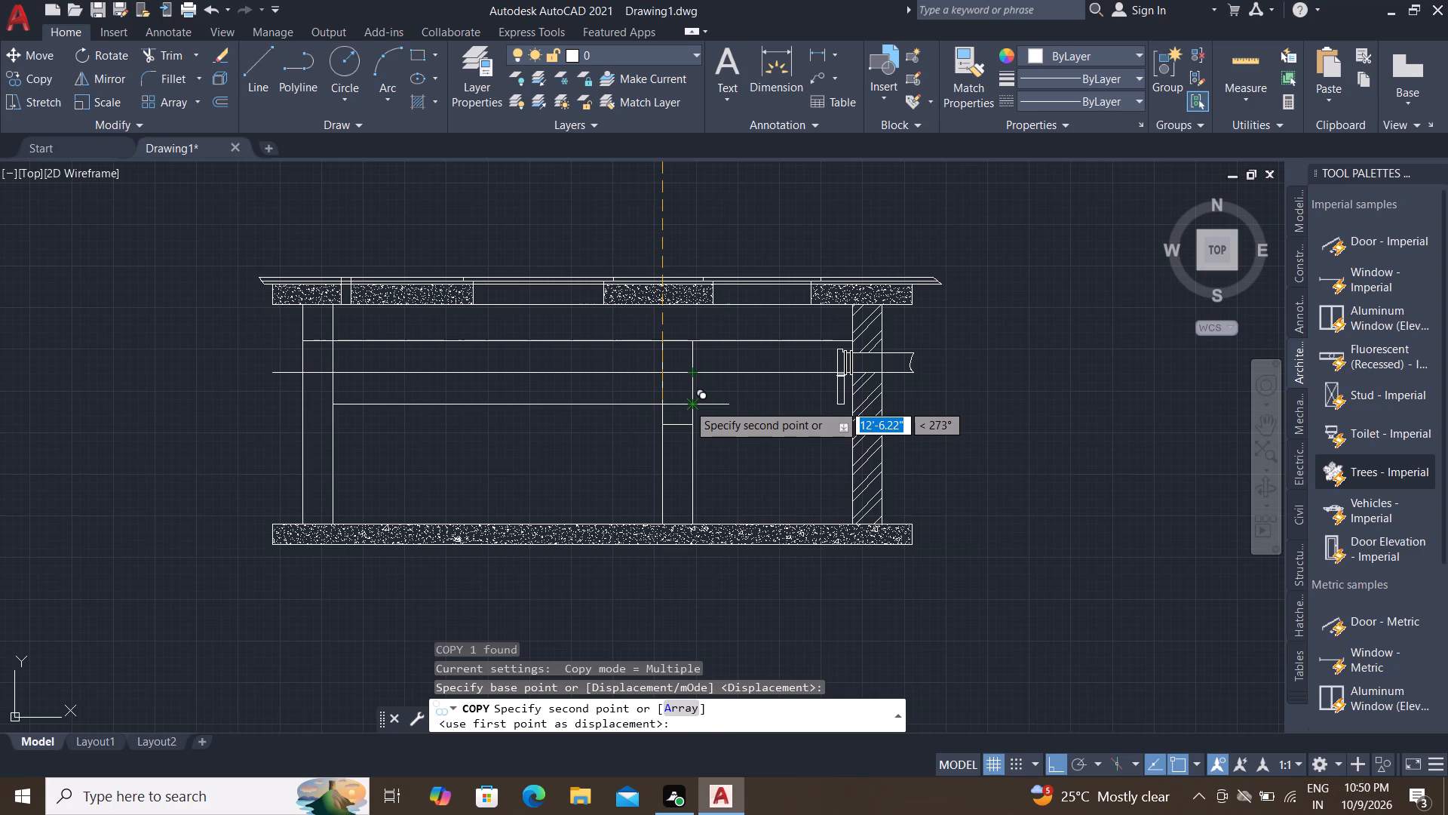
scroll(686, 403, up, 3)
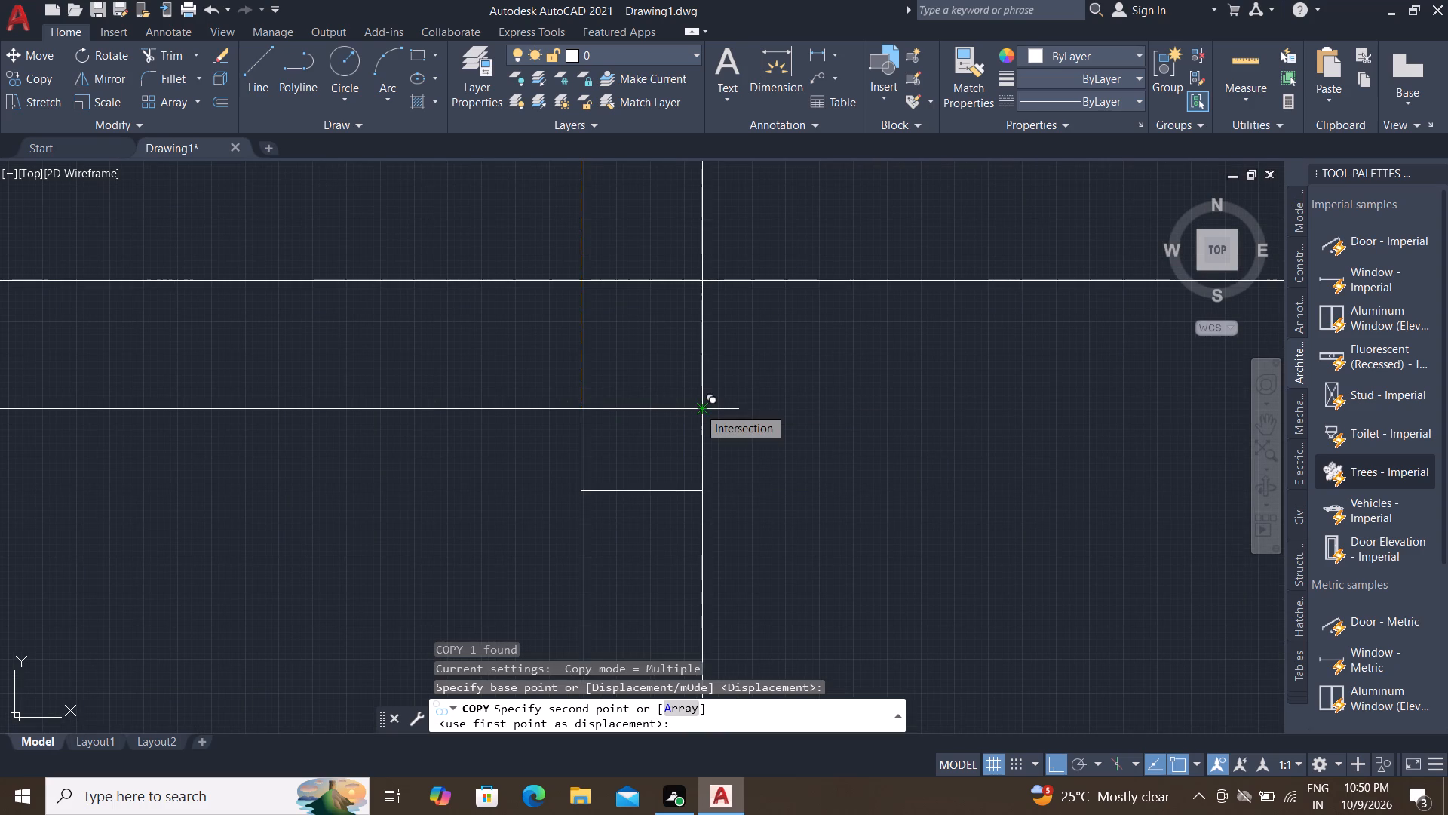
click(698, 407)
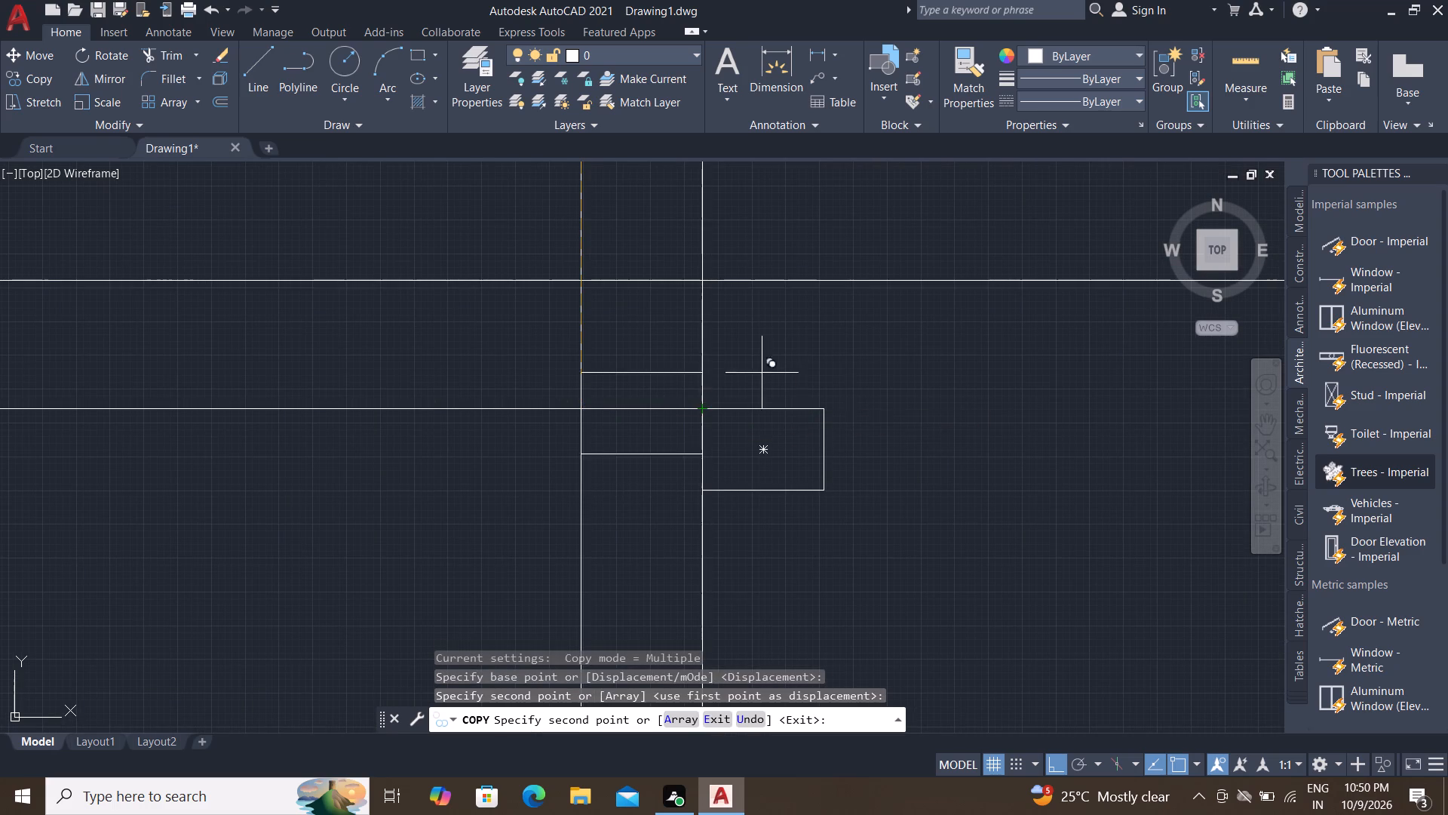
click(698, 408)
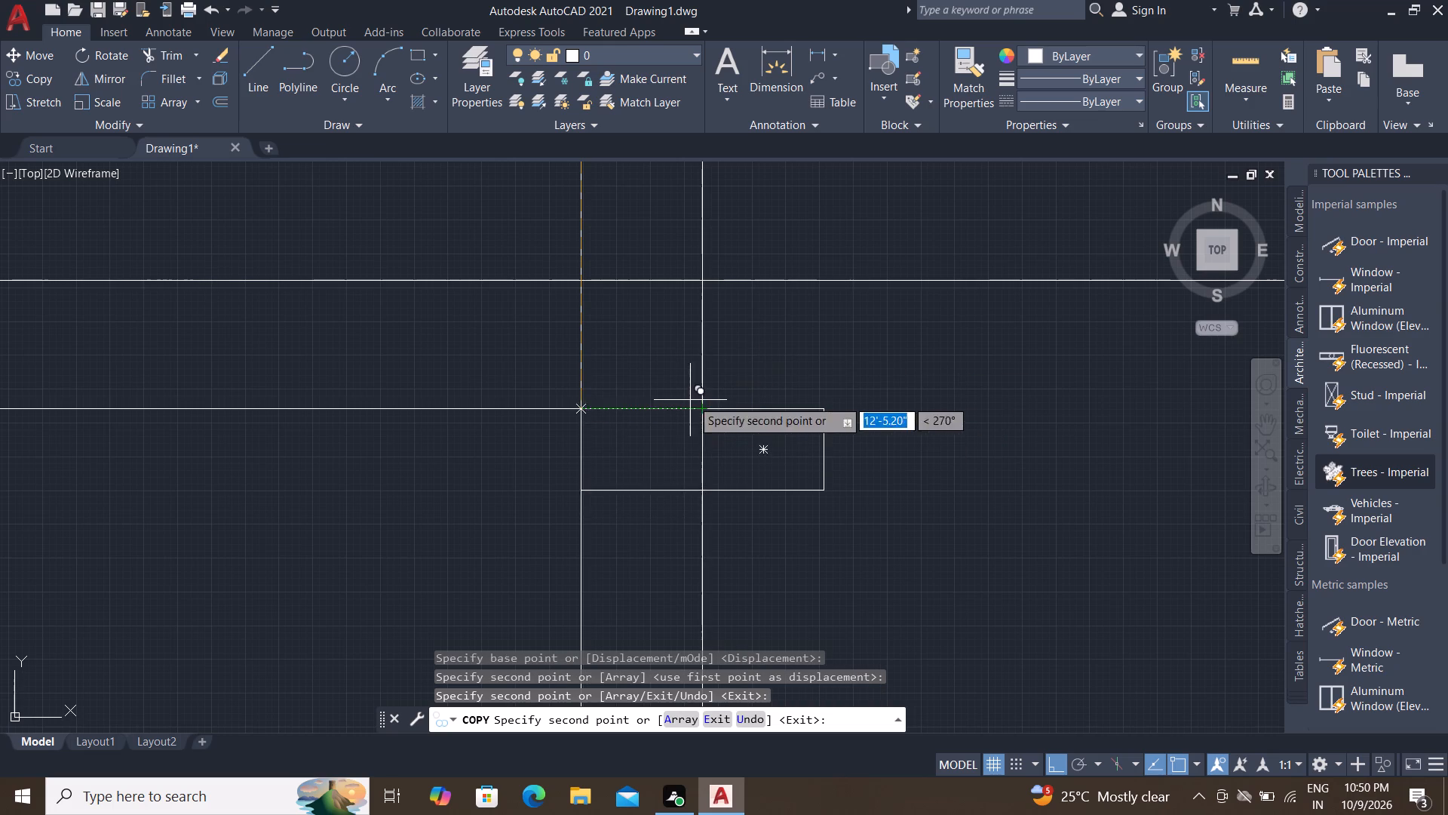
click(702, 414)
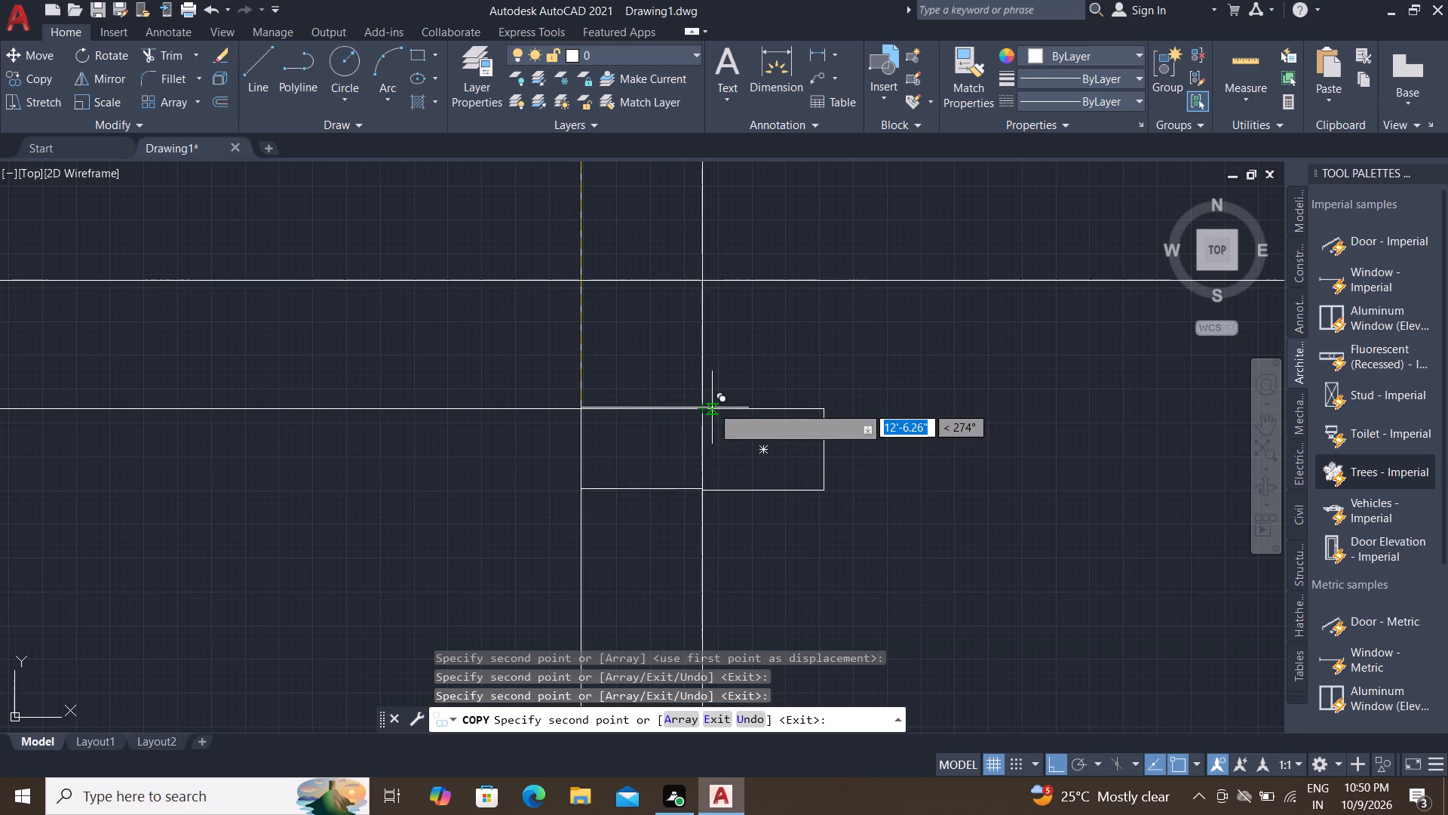
key(Escape)
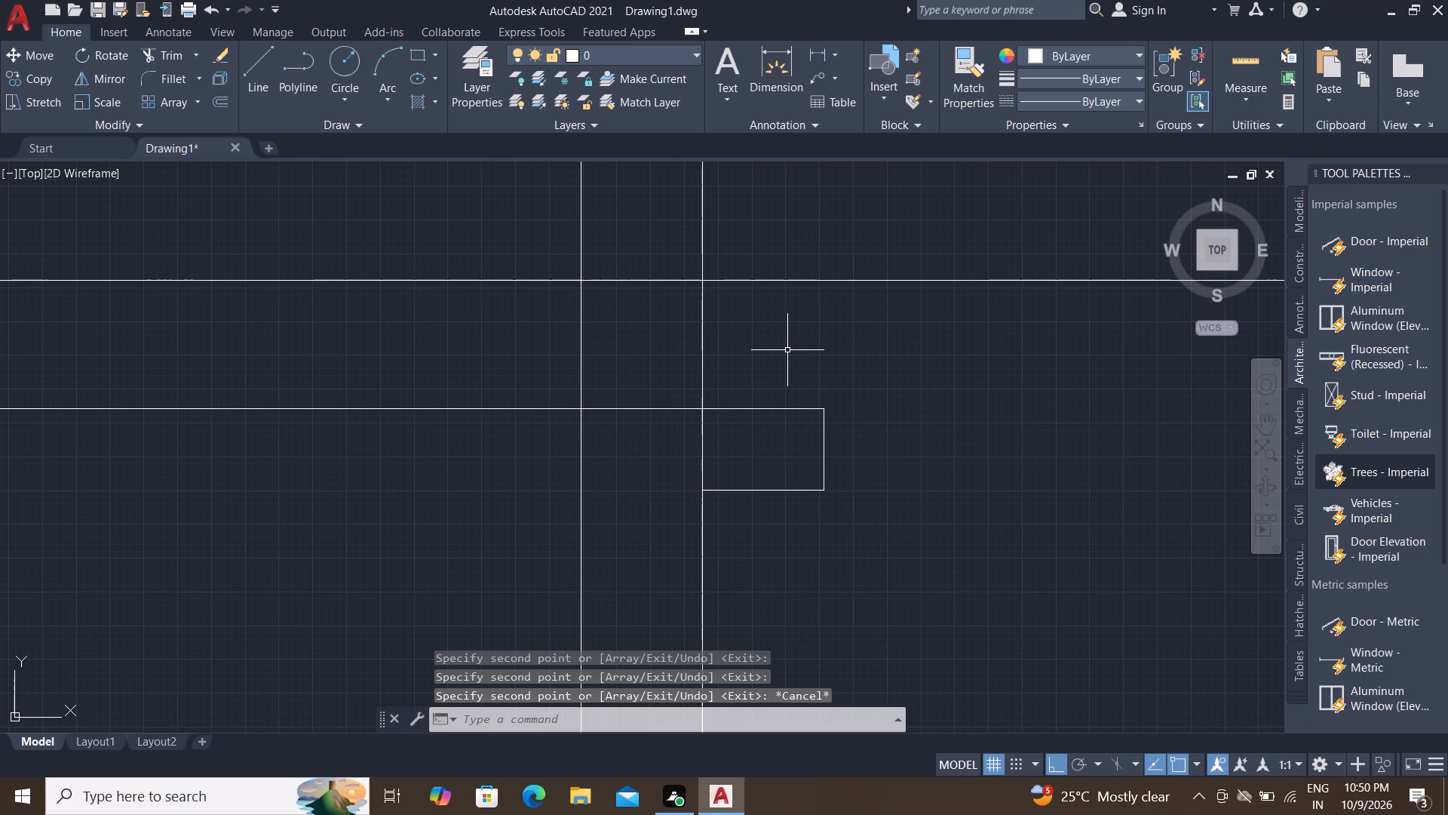
Trim away the overlapping vertical lines on the middle wall's right face between the copied rectangle's top and bottom edges.
key(t)
key(r)
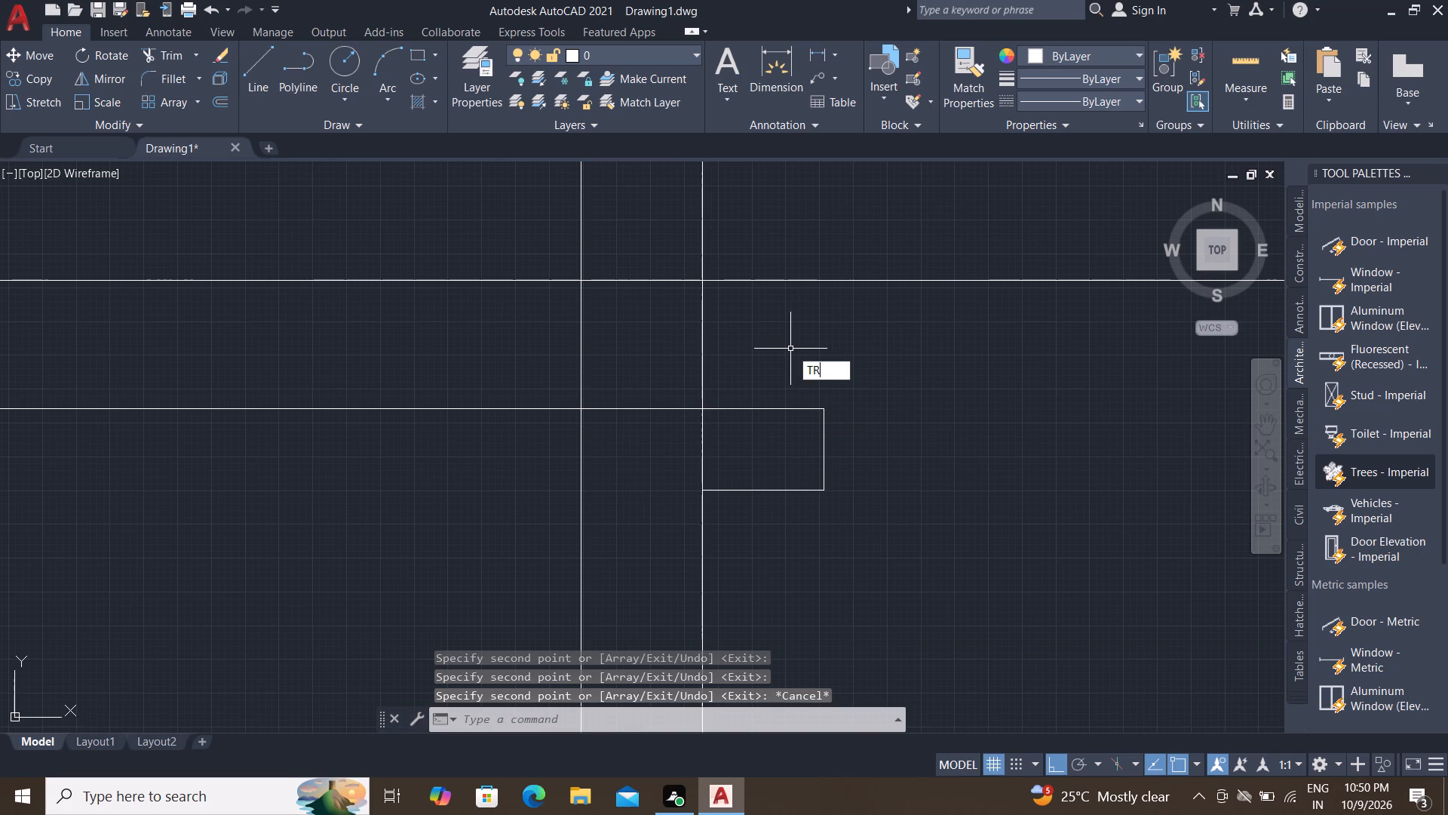
key(space)
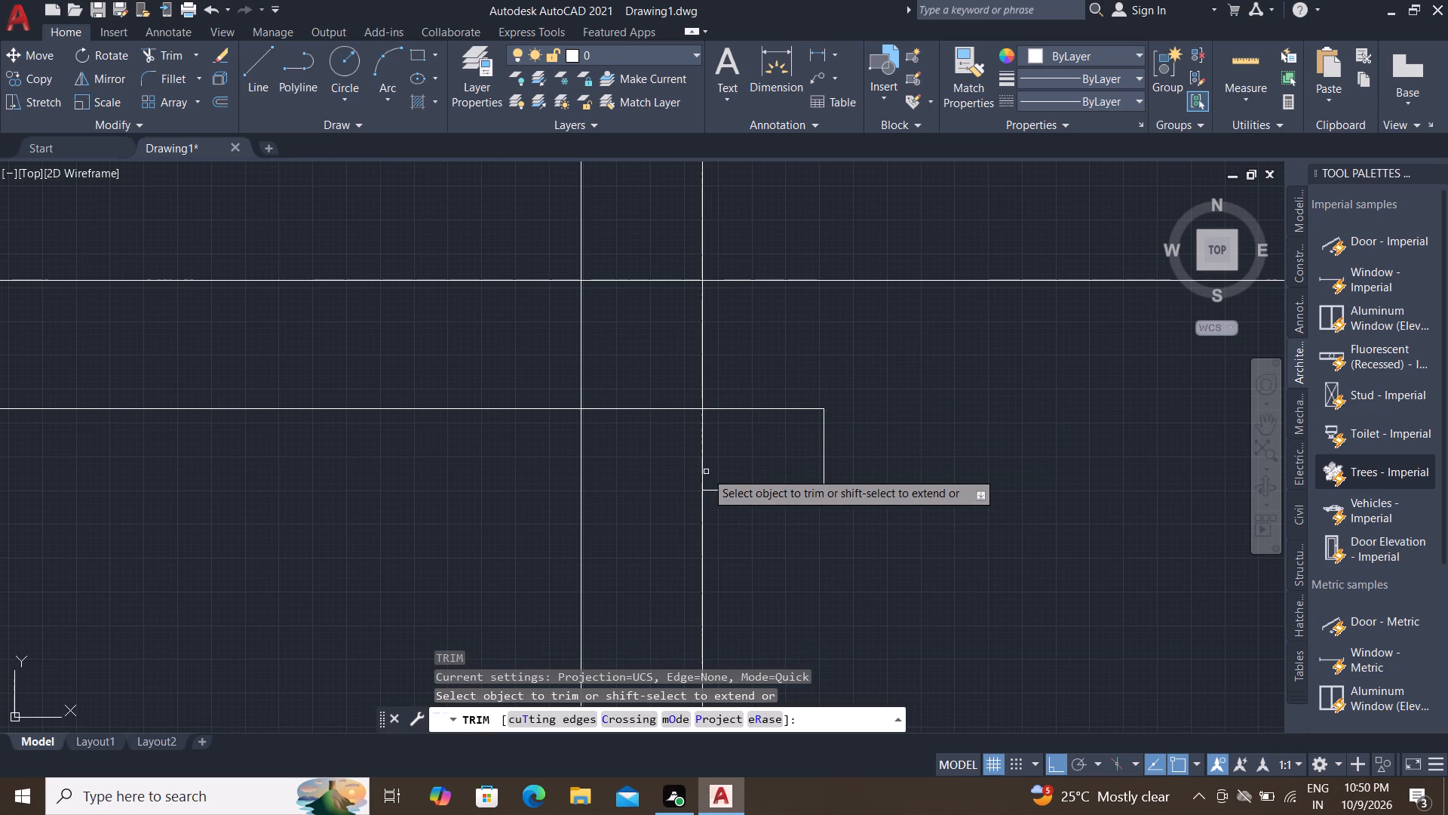
click(702, 467)
click(704, 467)
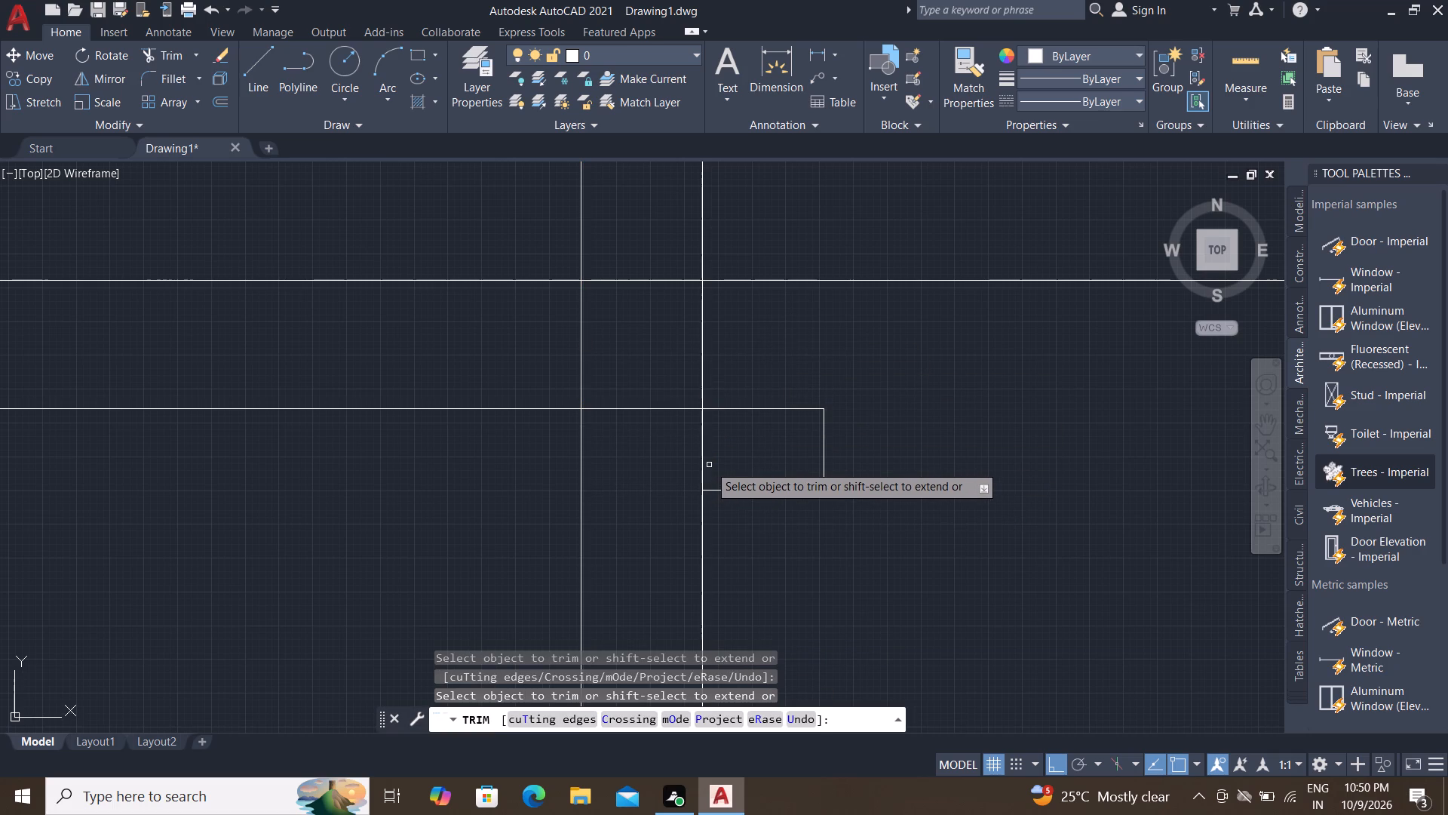
click(702, 462)
drag(699, 460, 707, 459)
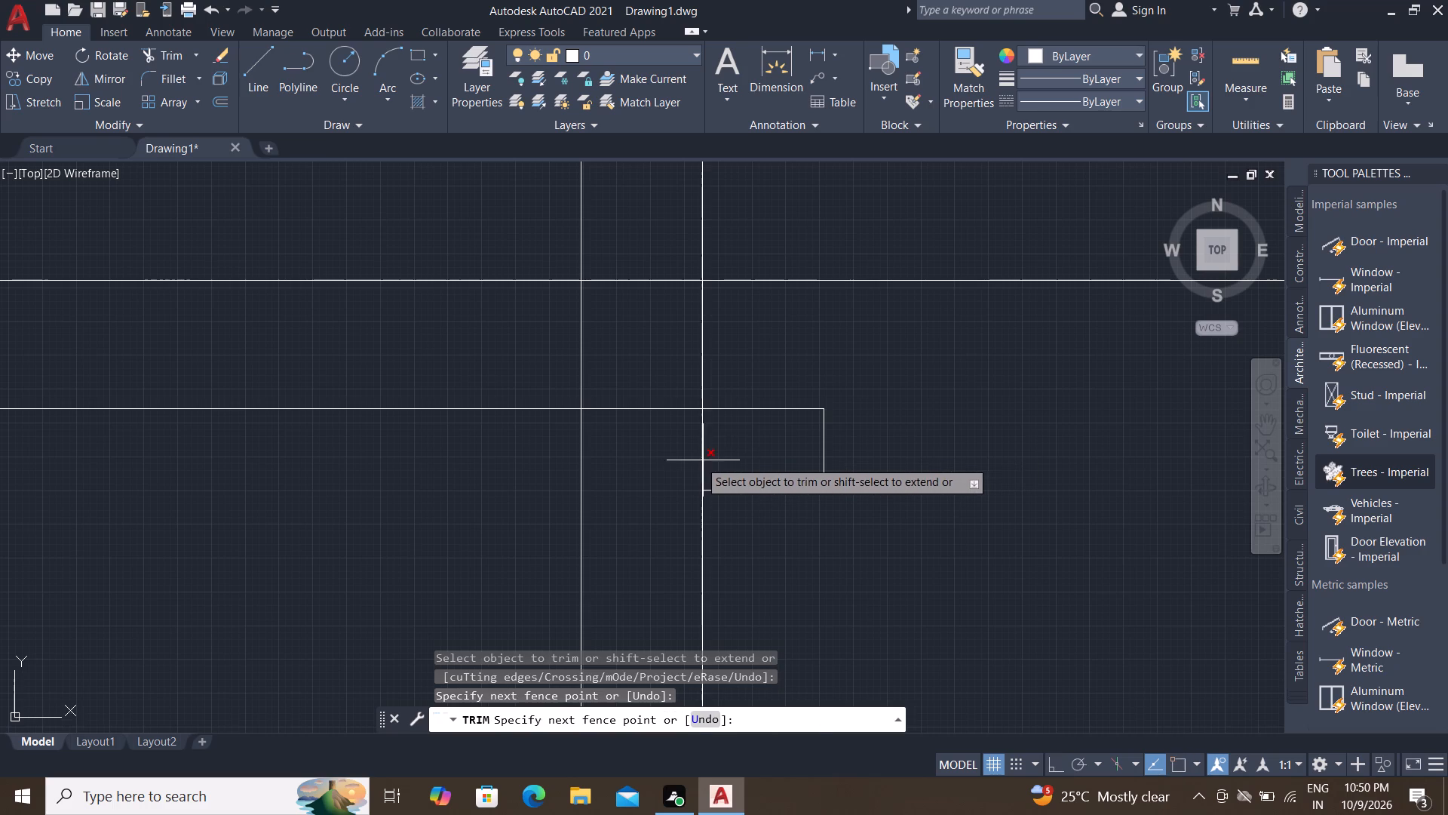
drag(707, 459, 713, 457)
key(Escape)
Extend the copied rectangle's bottom edge across the middle wall to its left face.
key(e)
key(x)
key(space)
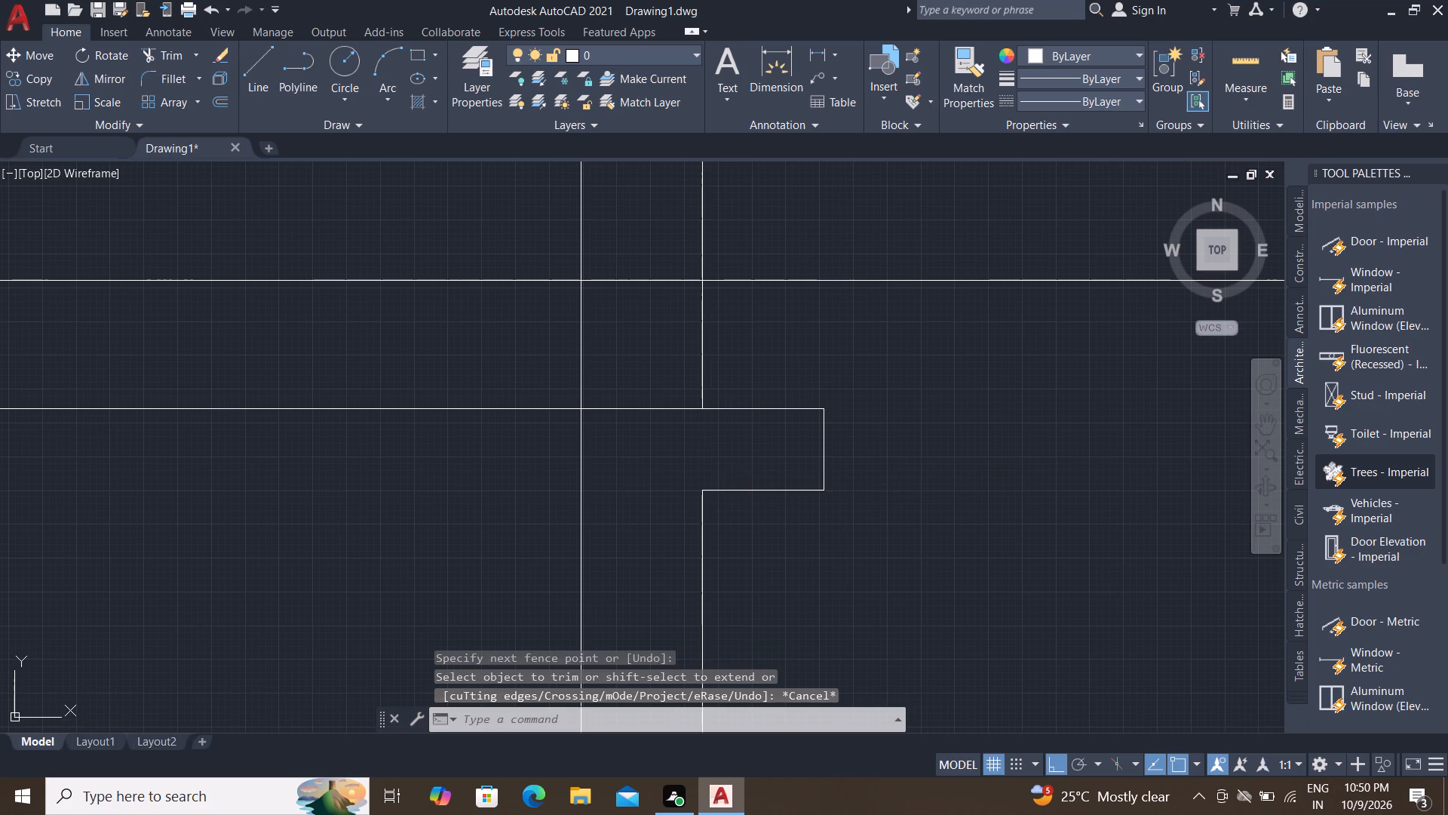
click(738, 492)
key(Escape)
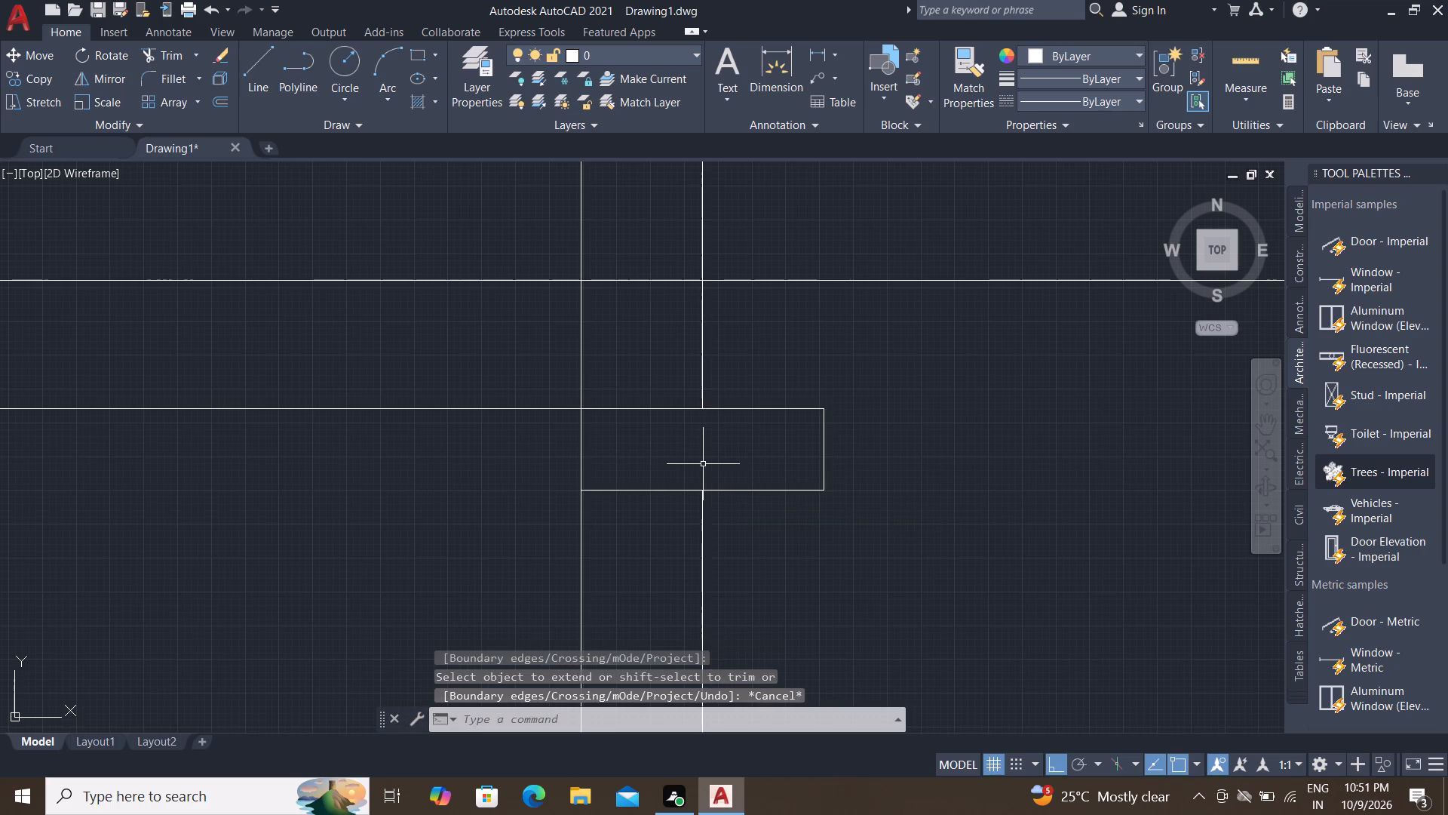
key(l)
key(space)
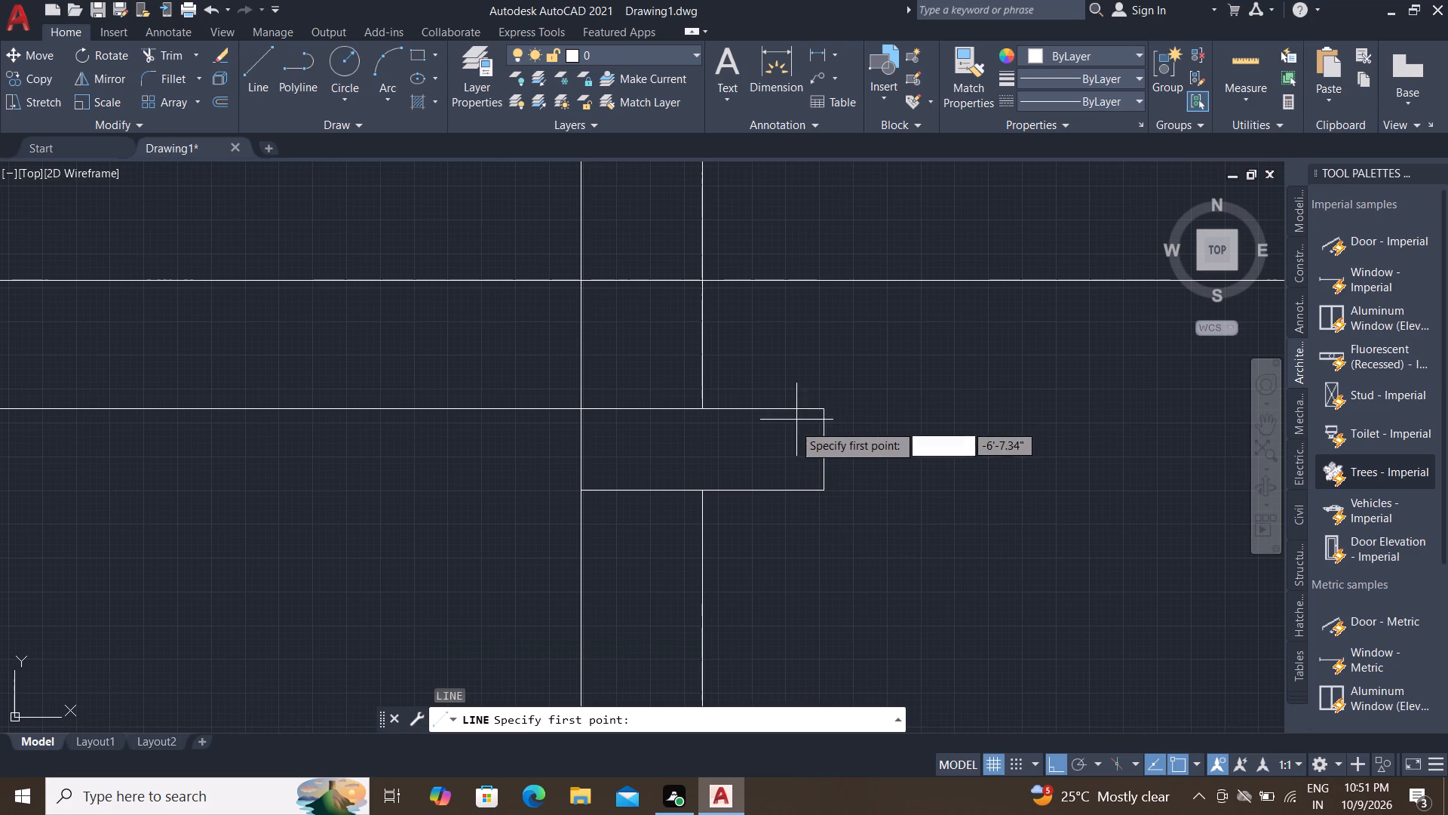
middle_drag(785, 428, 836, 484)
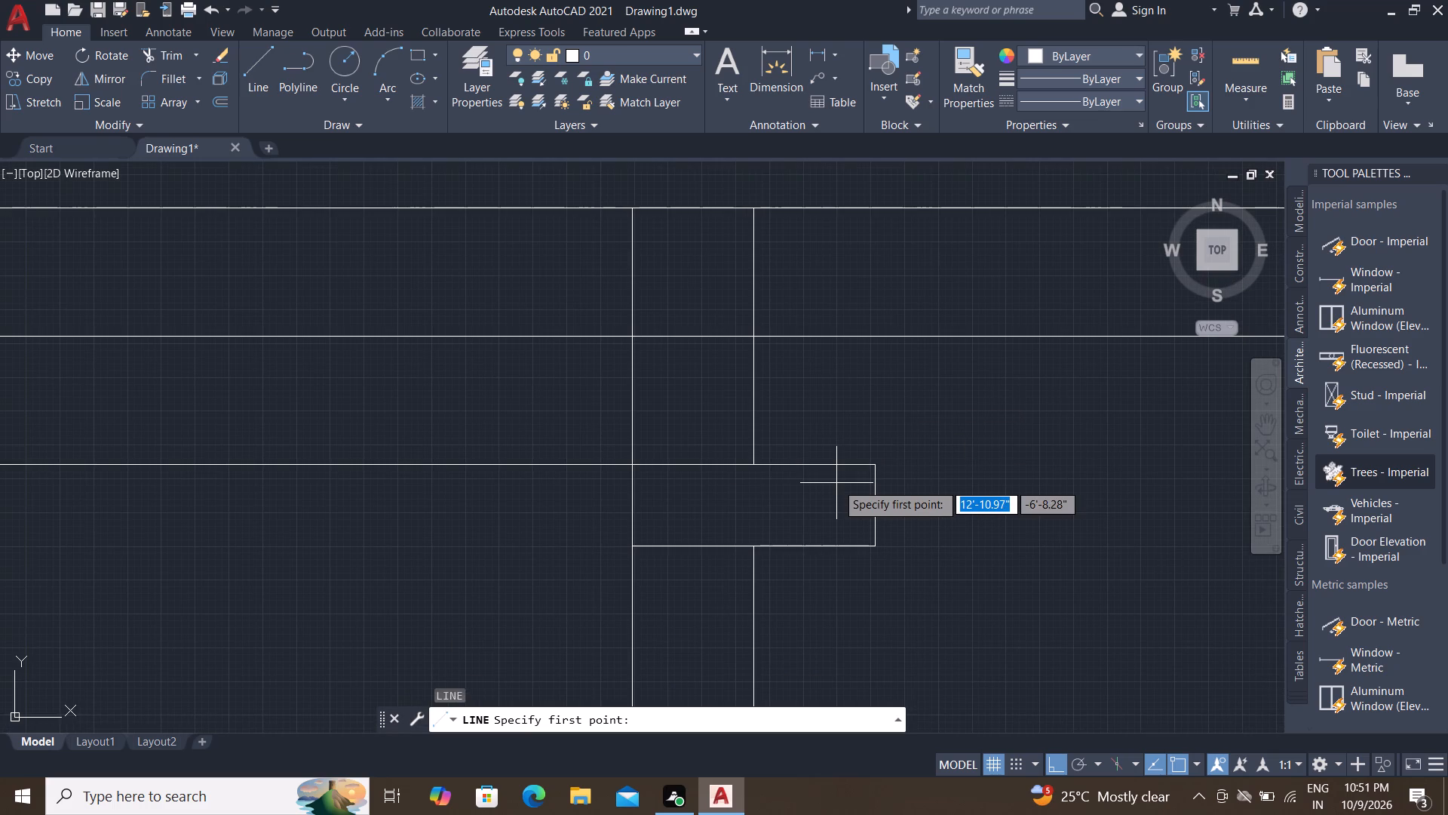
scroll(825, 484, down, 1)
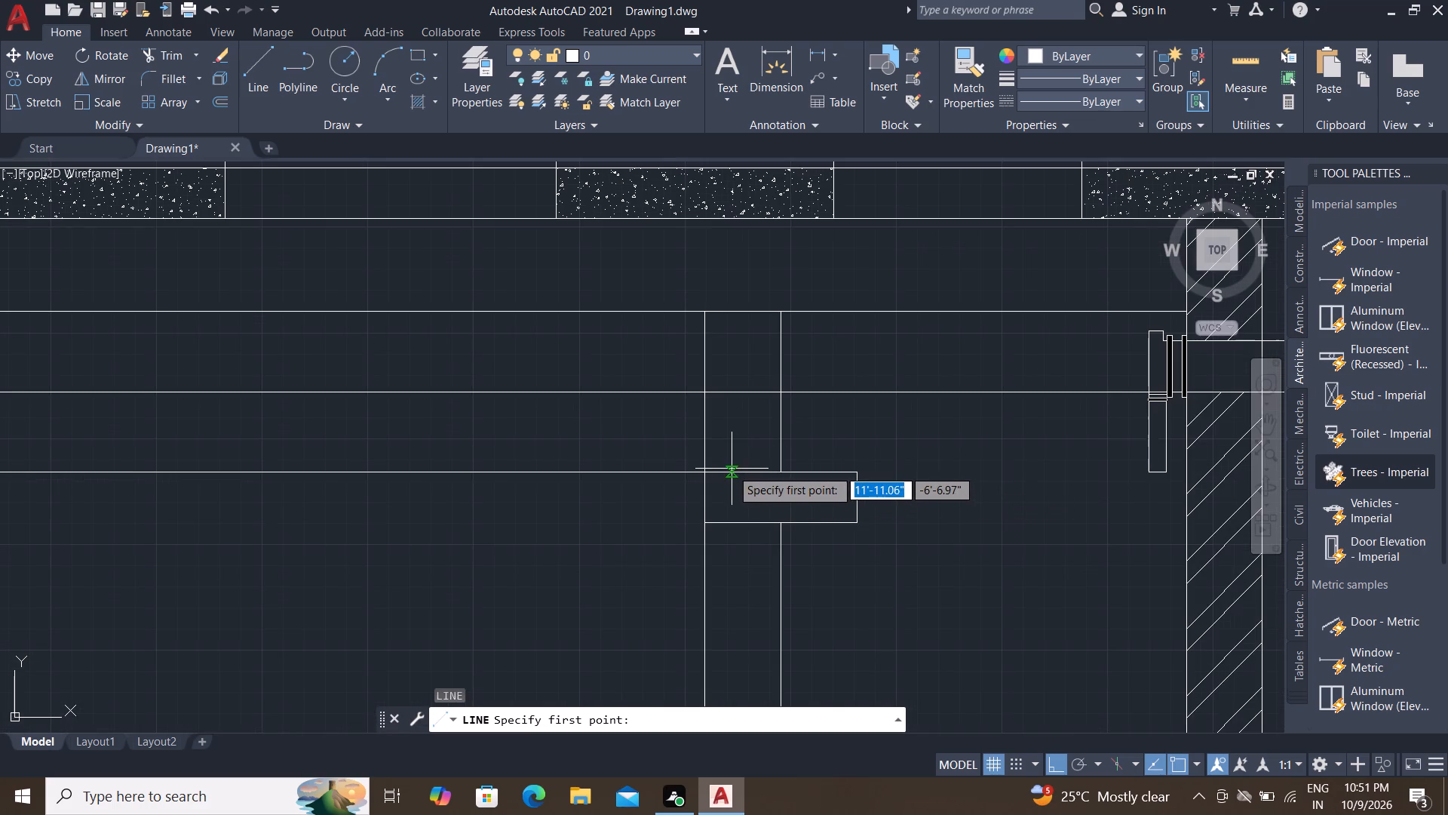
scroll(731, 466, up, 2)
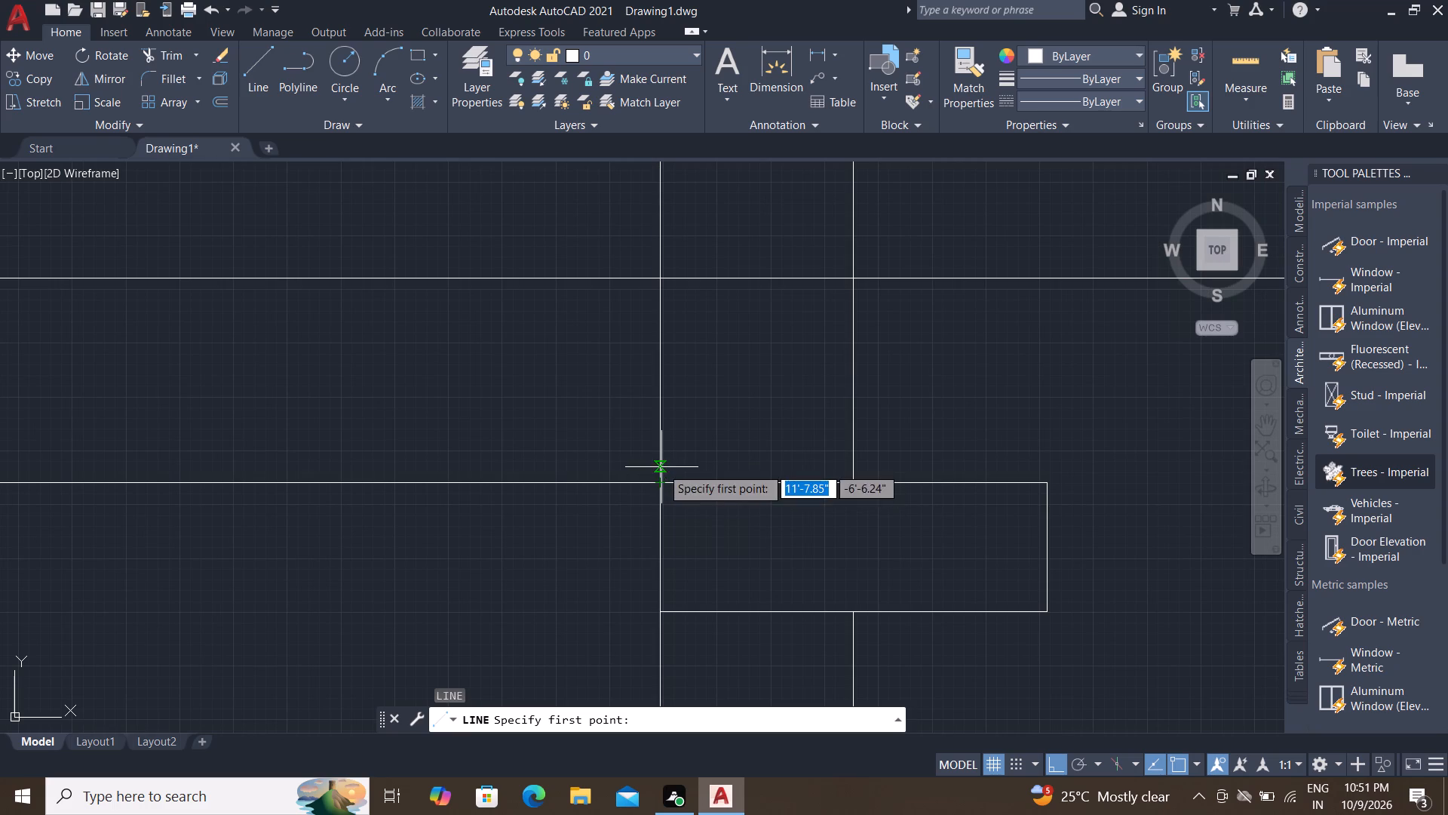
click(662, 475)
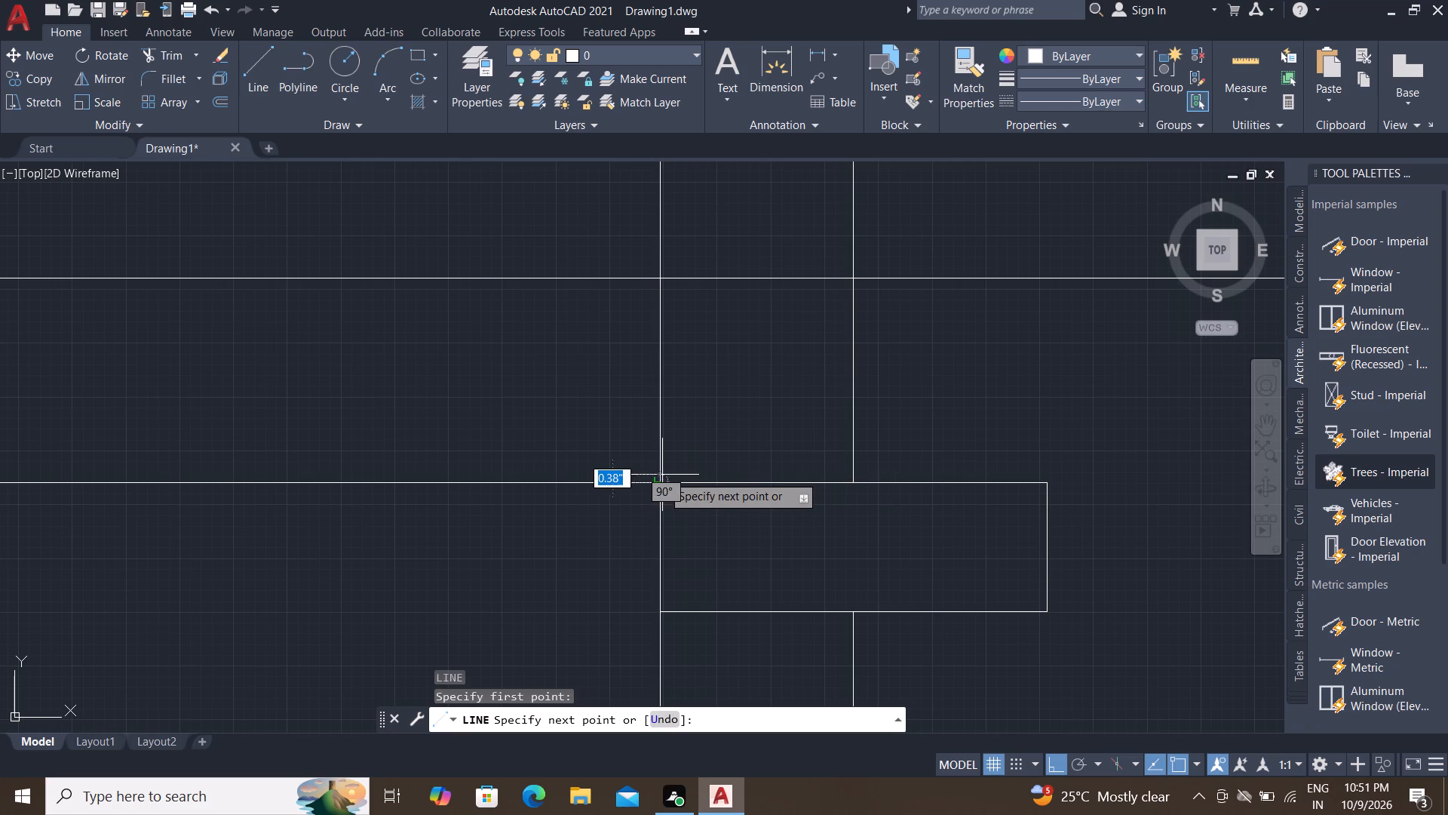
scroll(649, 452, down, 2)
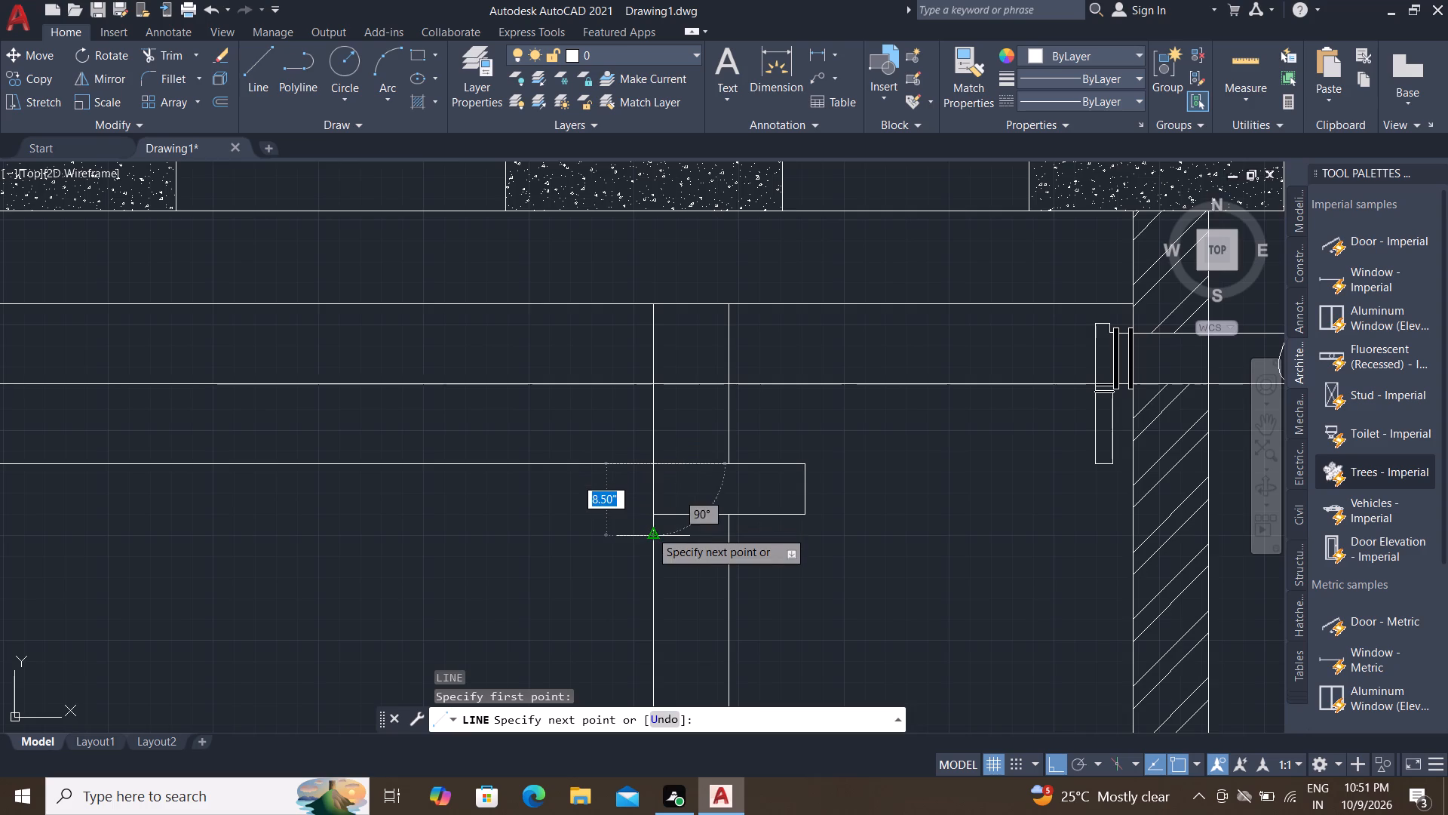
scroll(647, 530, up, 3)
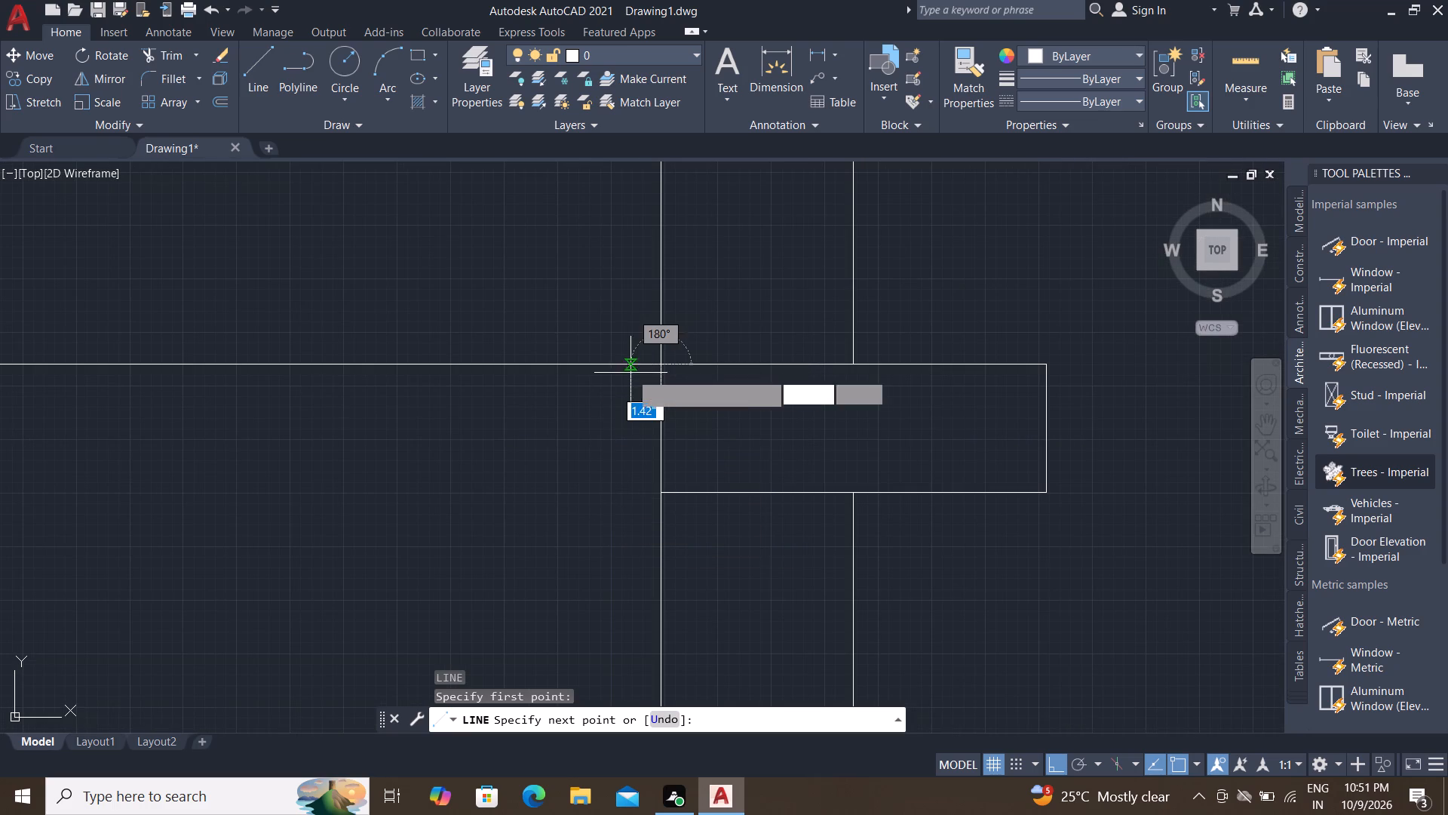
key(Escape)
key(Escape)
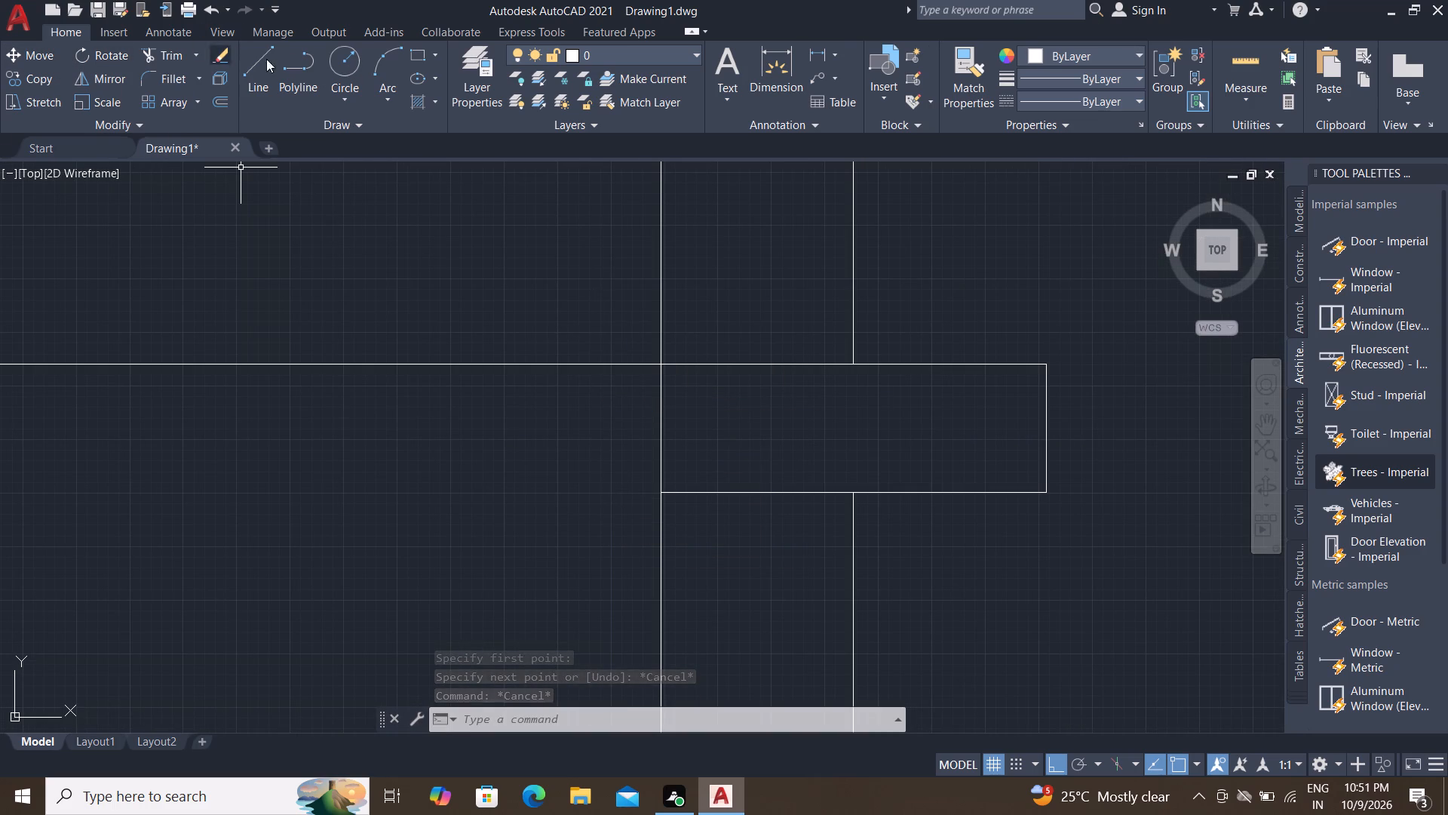
Draw a thin flange rectangle about 0.64" wide by 7.82" high against the middle wall's left face, overlapping the pipe's top and bottom.
click(416, 57)
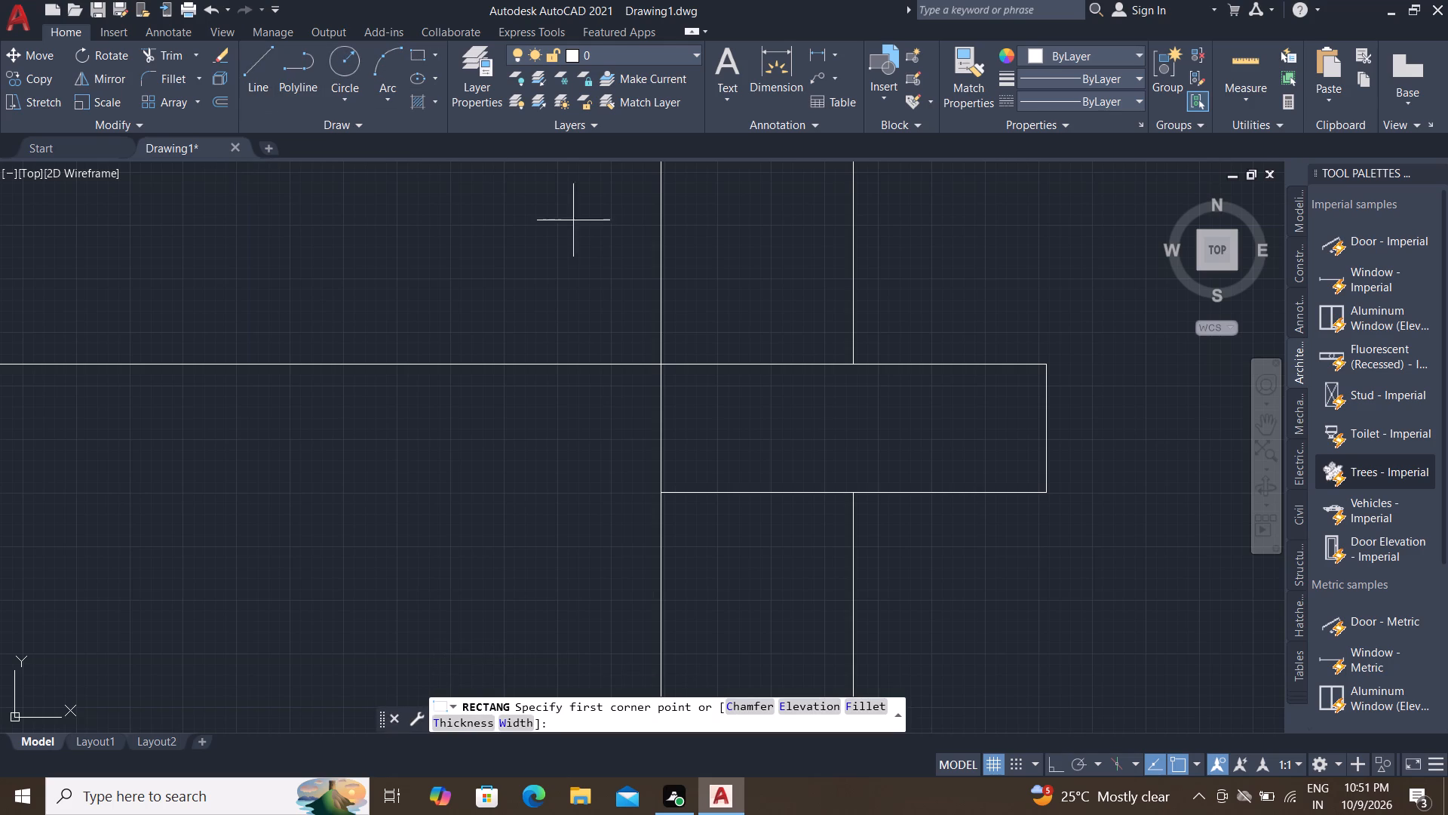
click(658, 345)
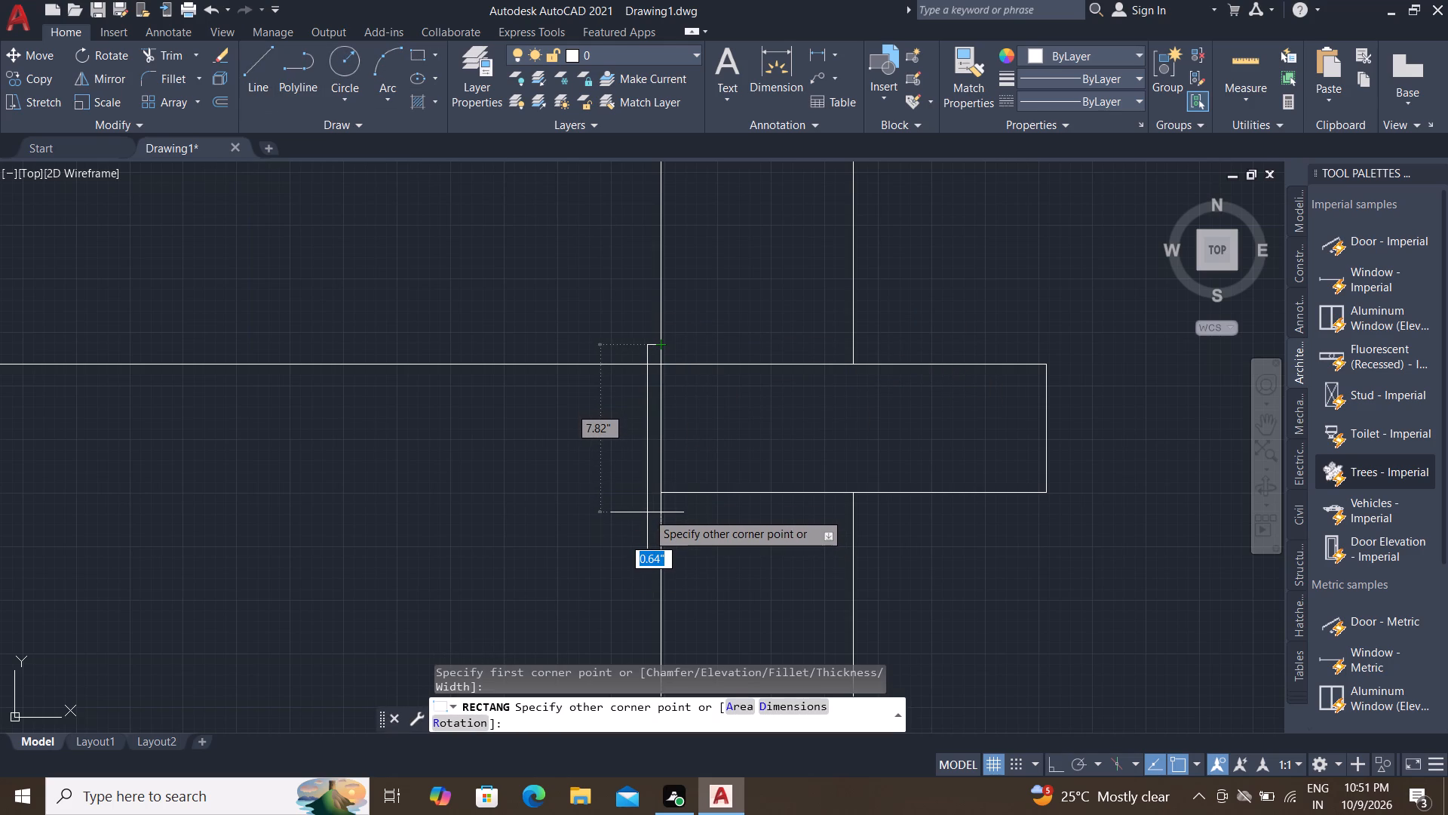
click(647, 512)
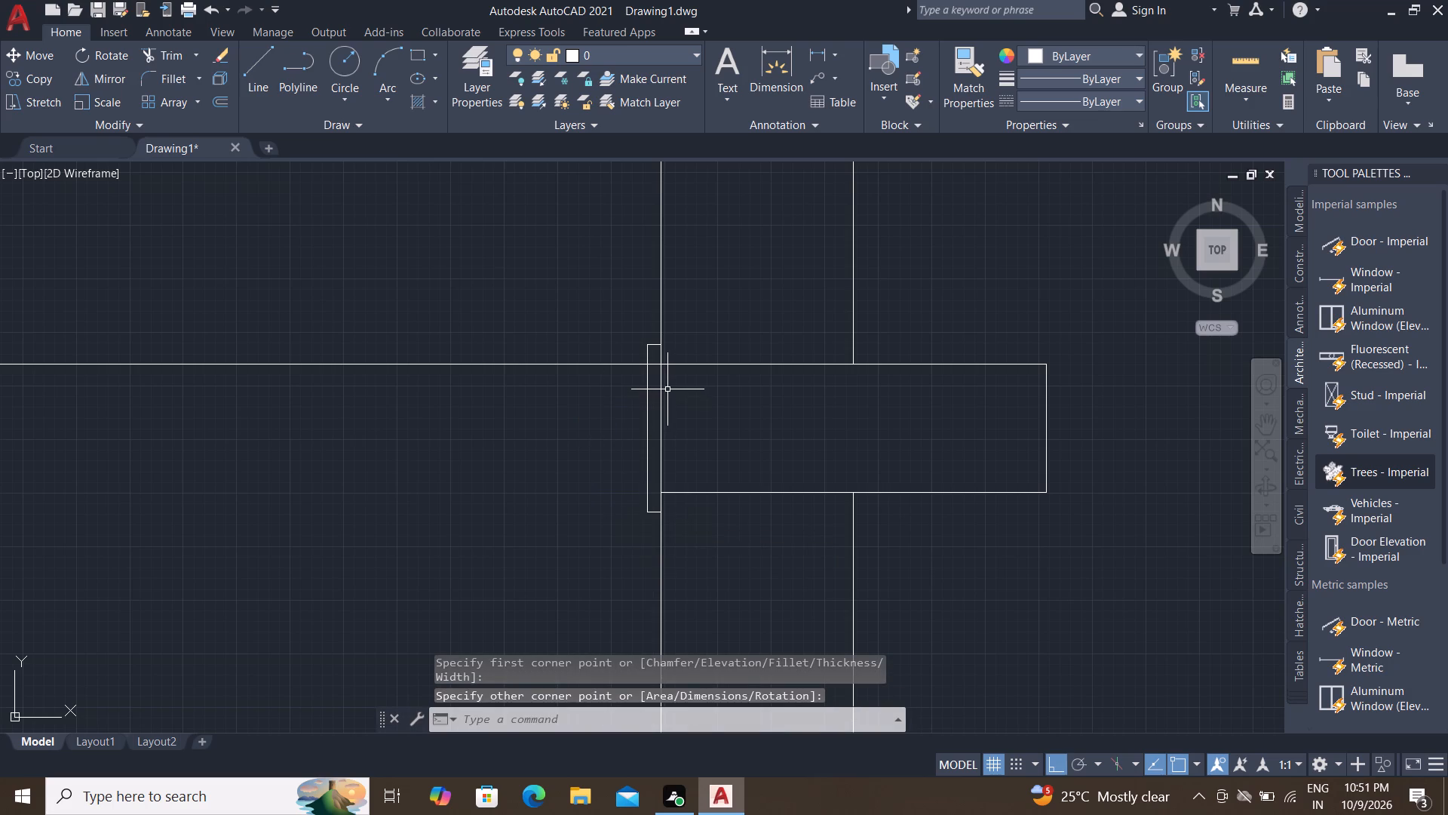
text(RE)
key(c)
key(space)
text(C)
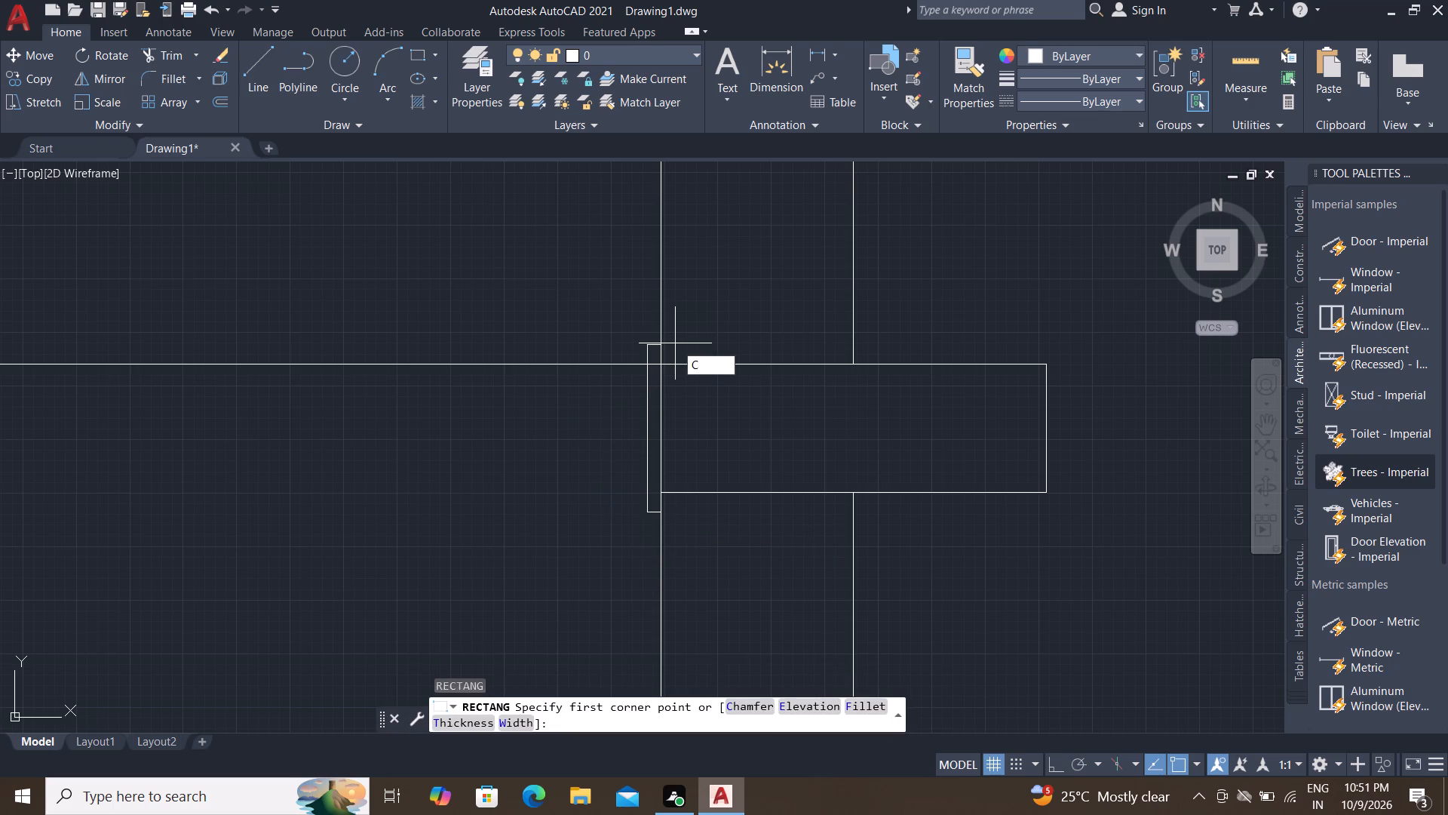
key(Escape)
Draw a rectangle about 1.69" wide by 6.10" high against the flange's left face, starting at the pipe's top line.
text(REC)
key(space)
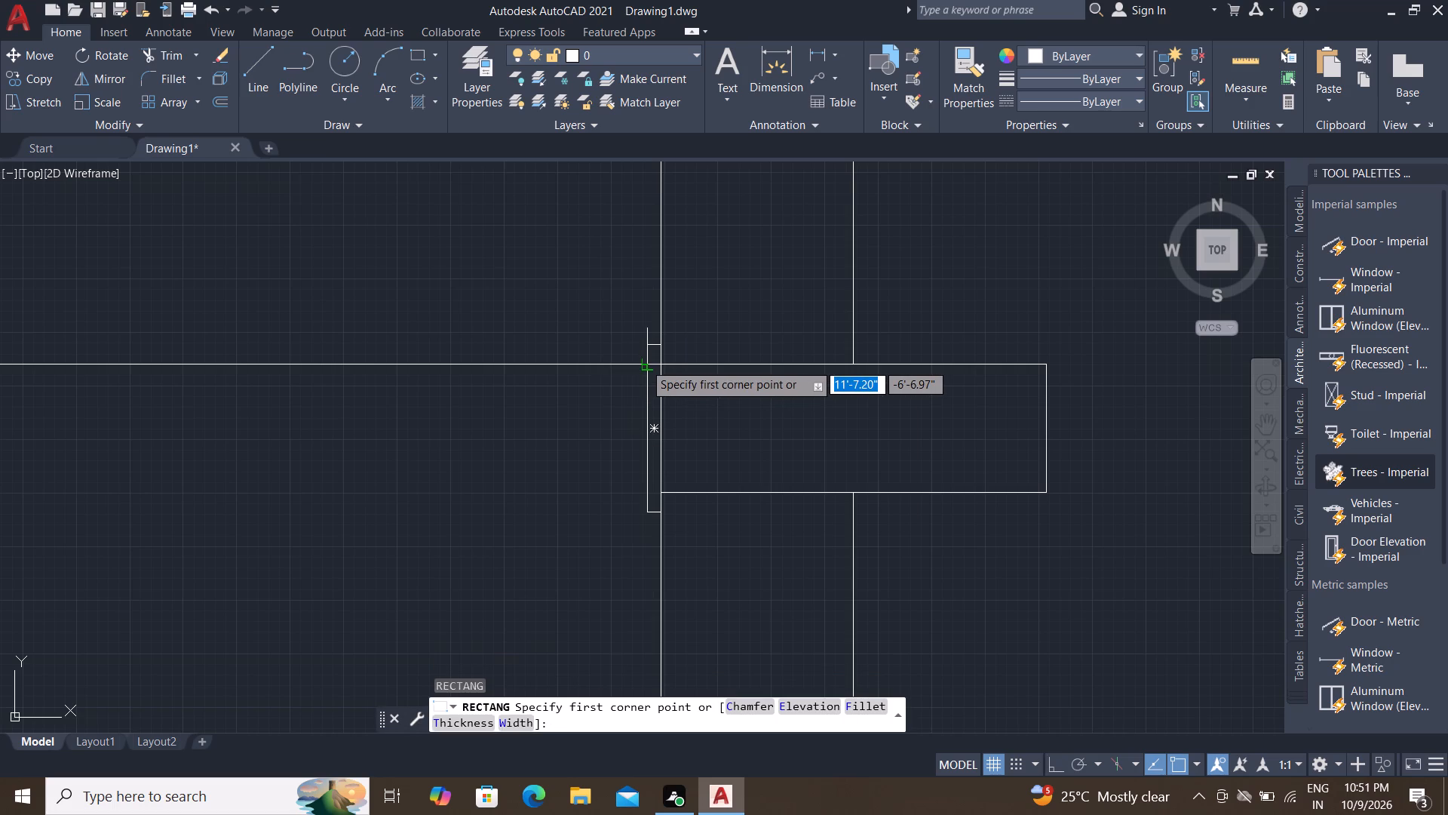
click(645, 362)
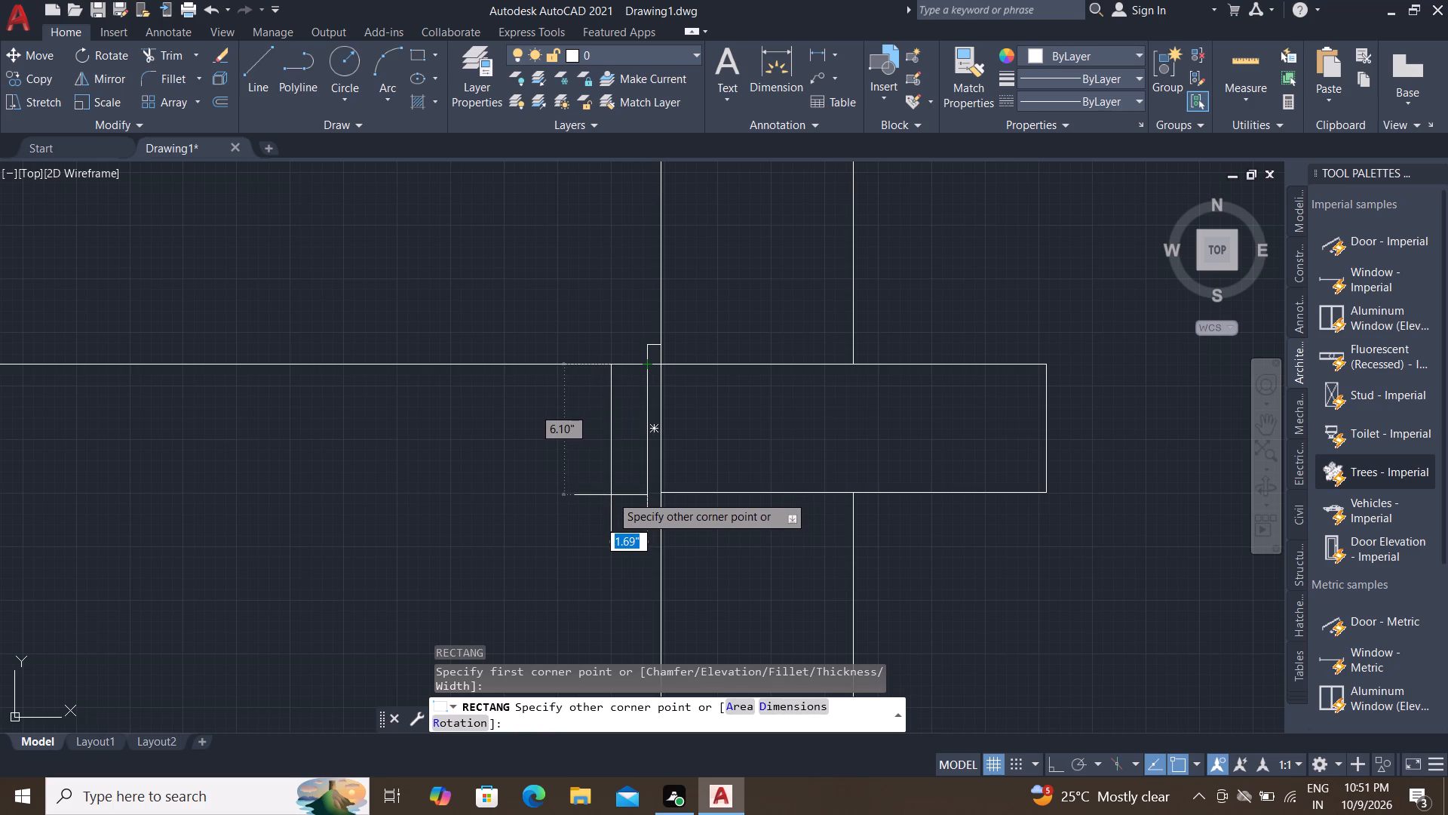
click(611, 495)
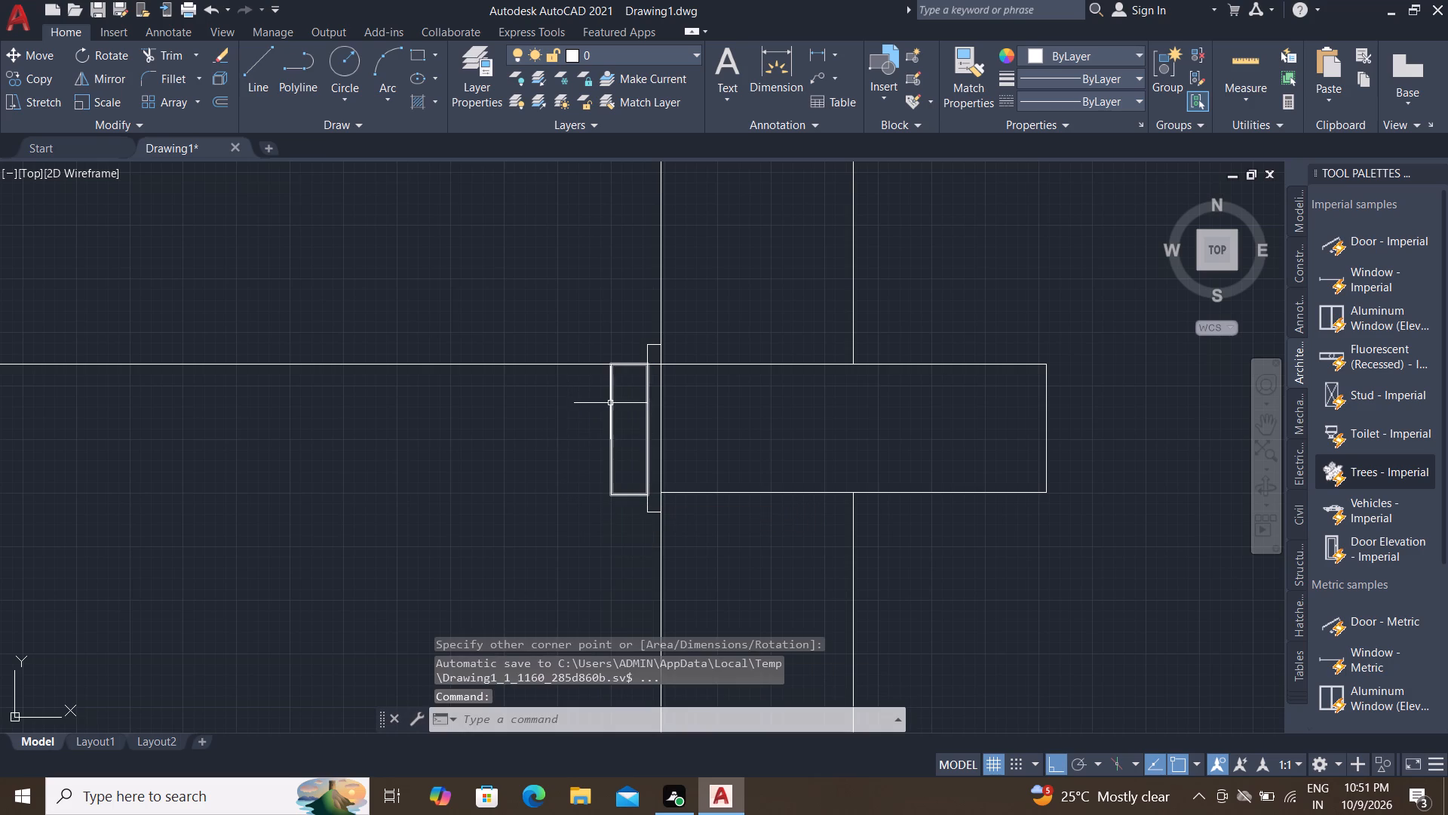
key(Escape)
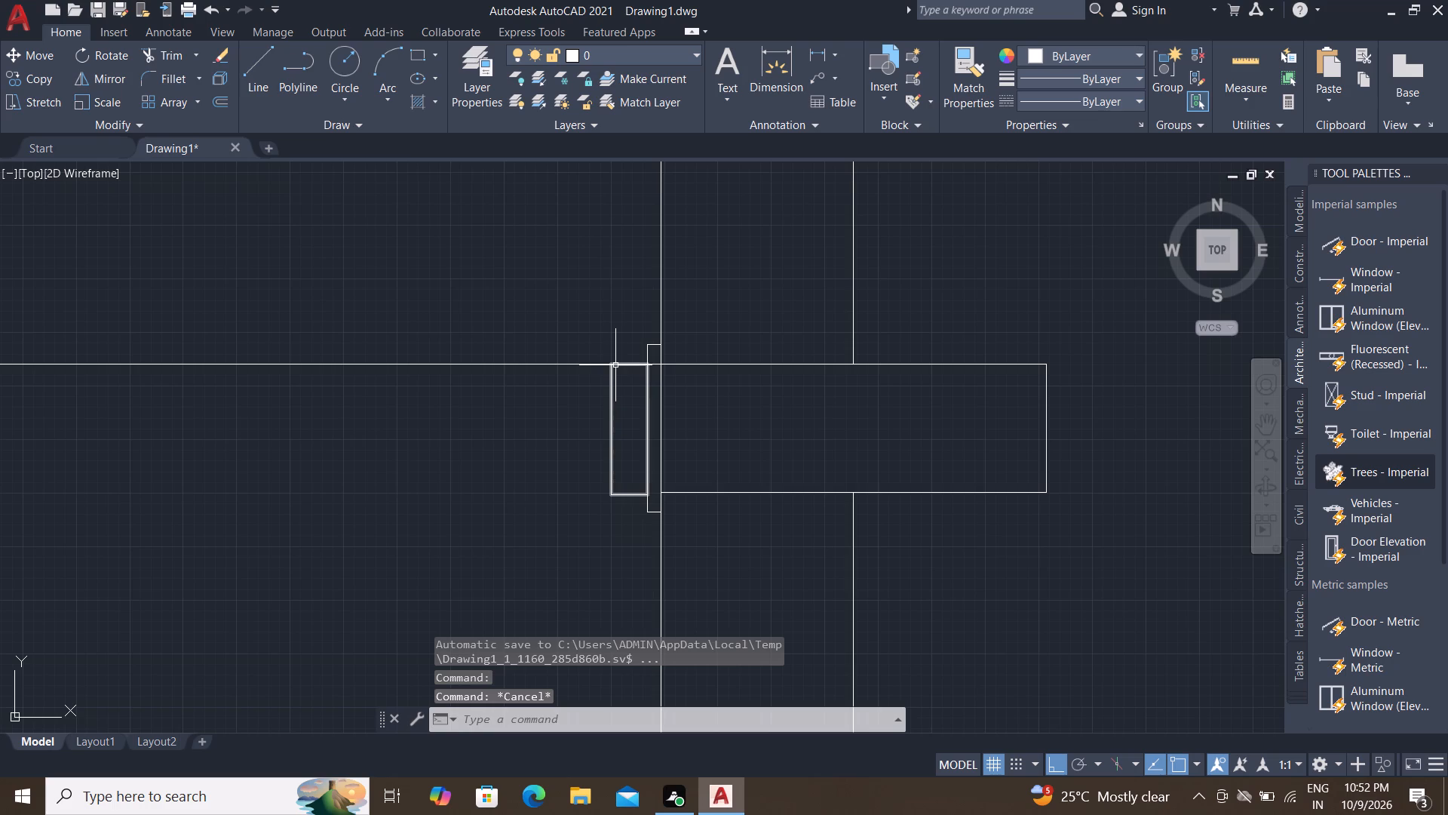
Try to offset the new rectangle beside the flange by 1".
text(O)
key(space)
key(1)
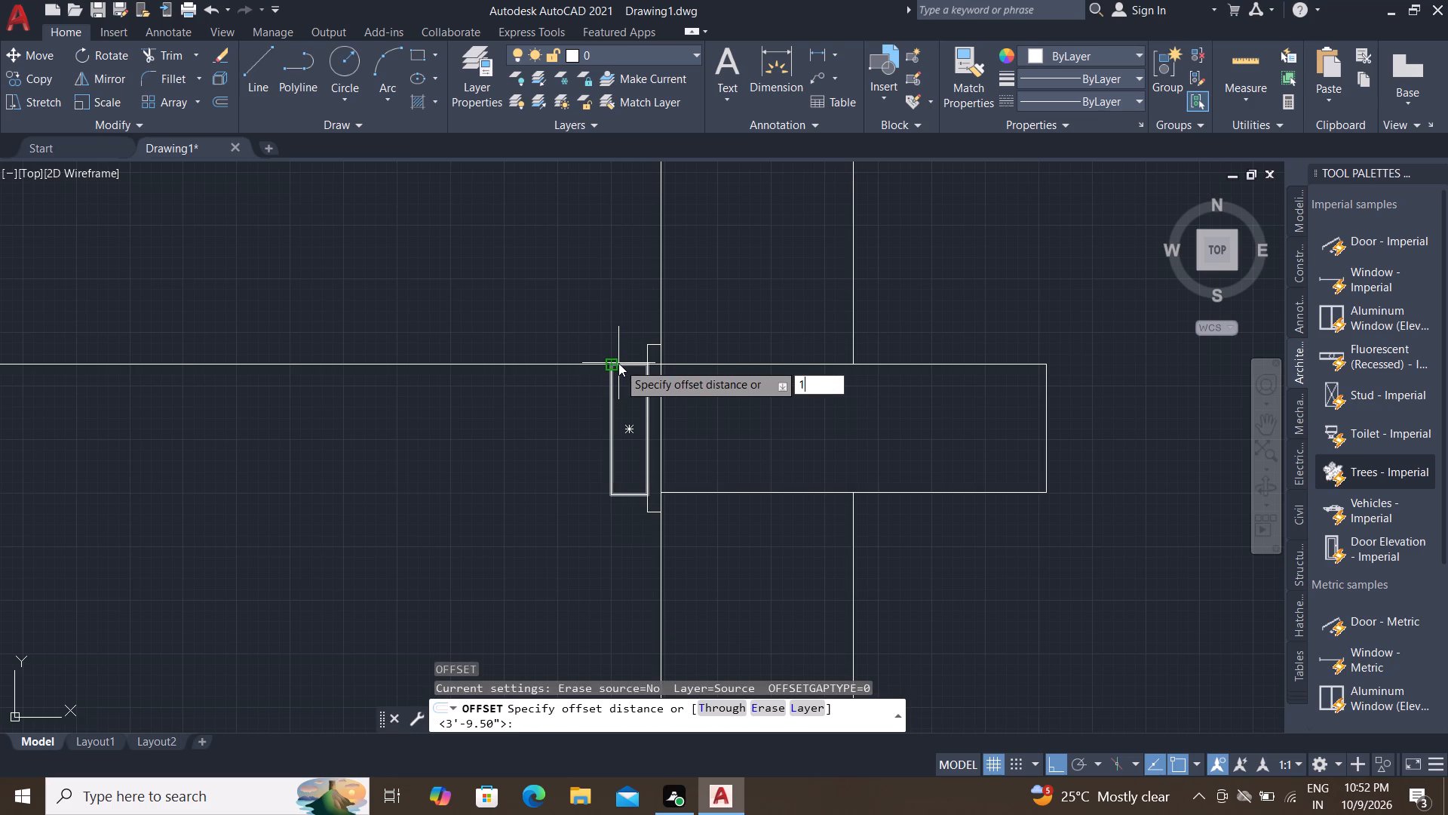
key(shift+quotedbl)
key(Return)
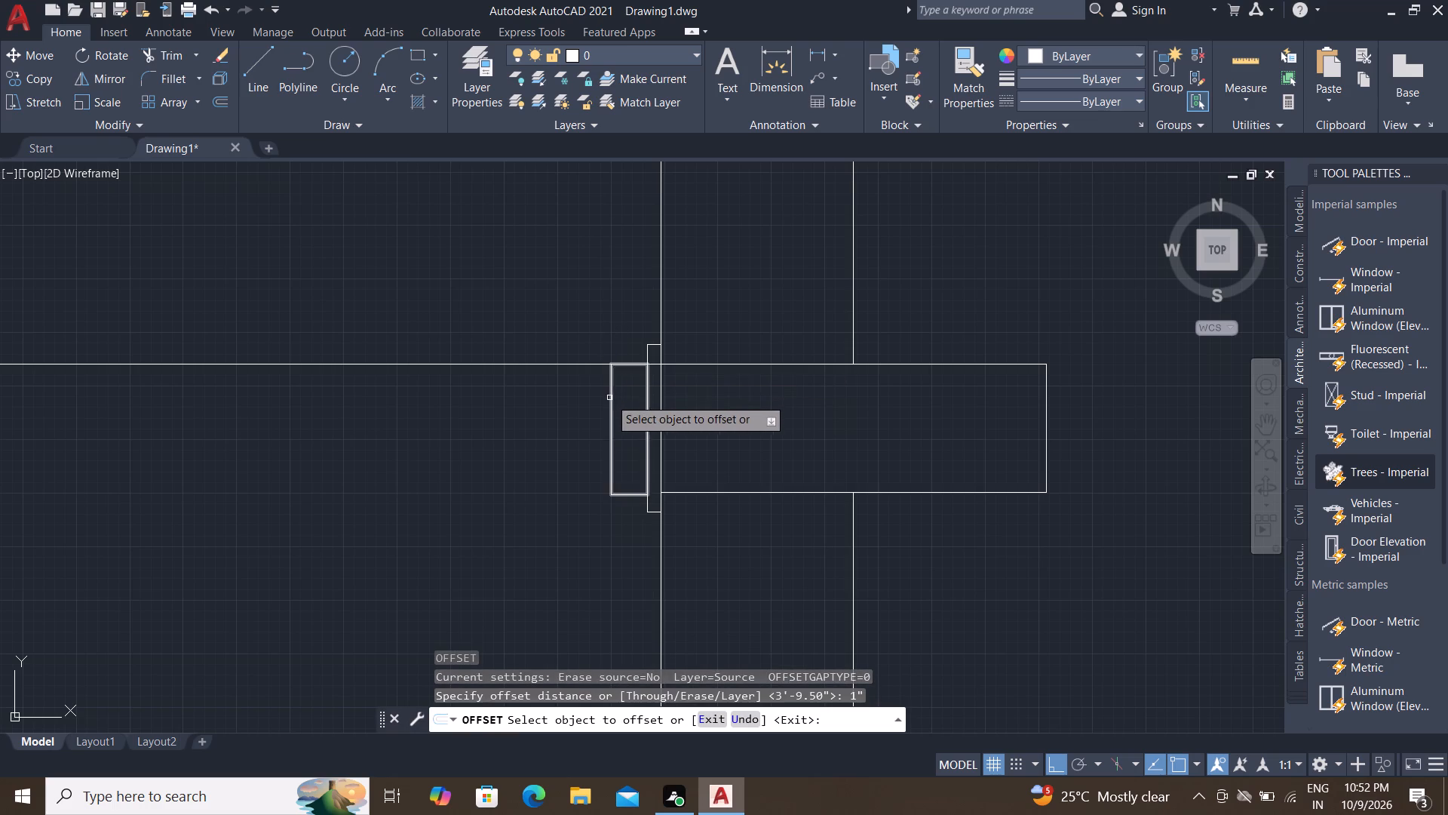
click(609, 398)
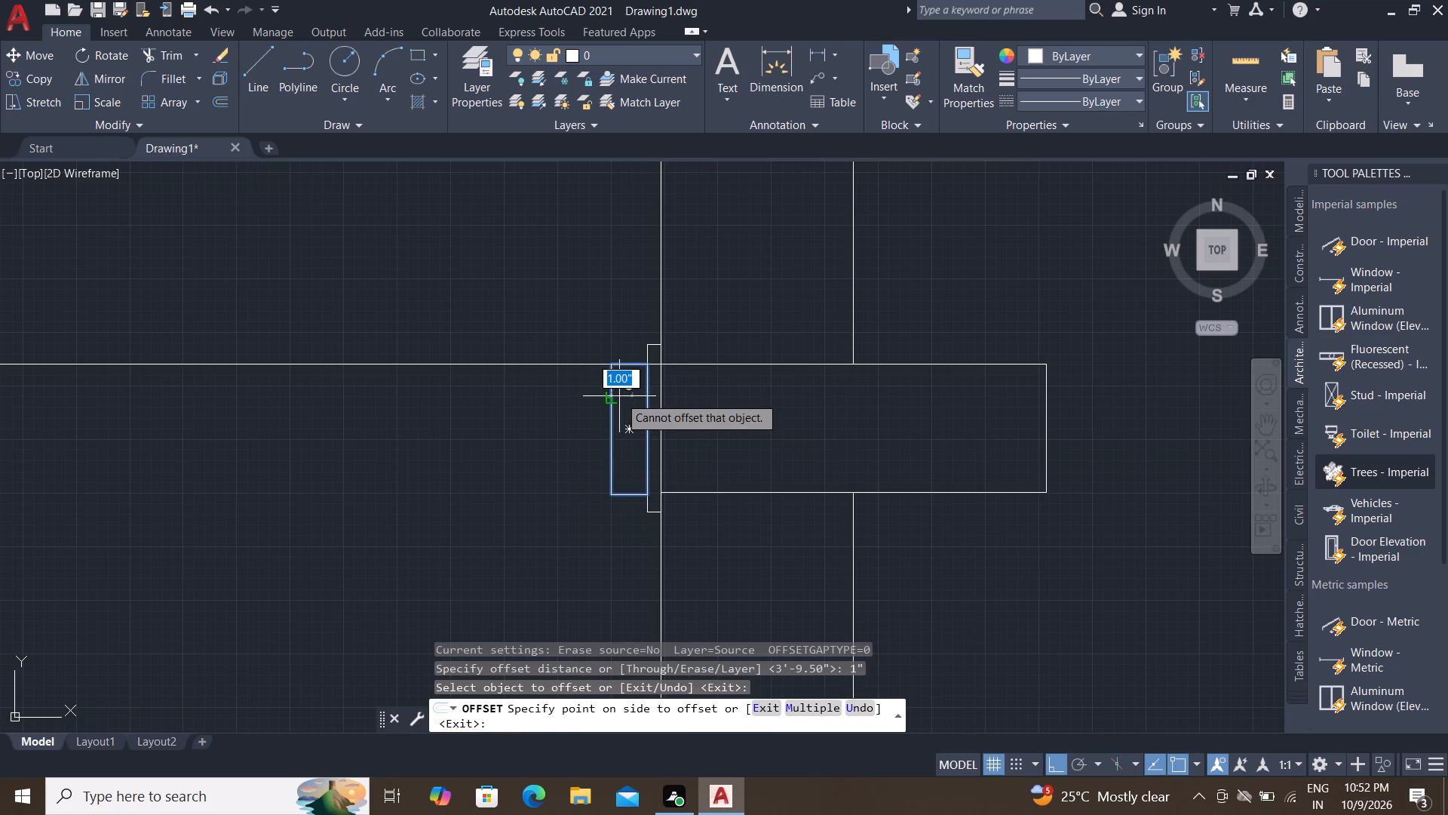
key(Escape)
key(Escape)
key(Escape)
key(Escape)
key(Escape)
Offset the rectangle beside the flange outward by 0.2".
scroll(612, 397, up, 1)
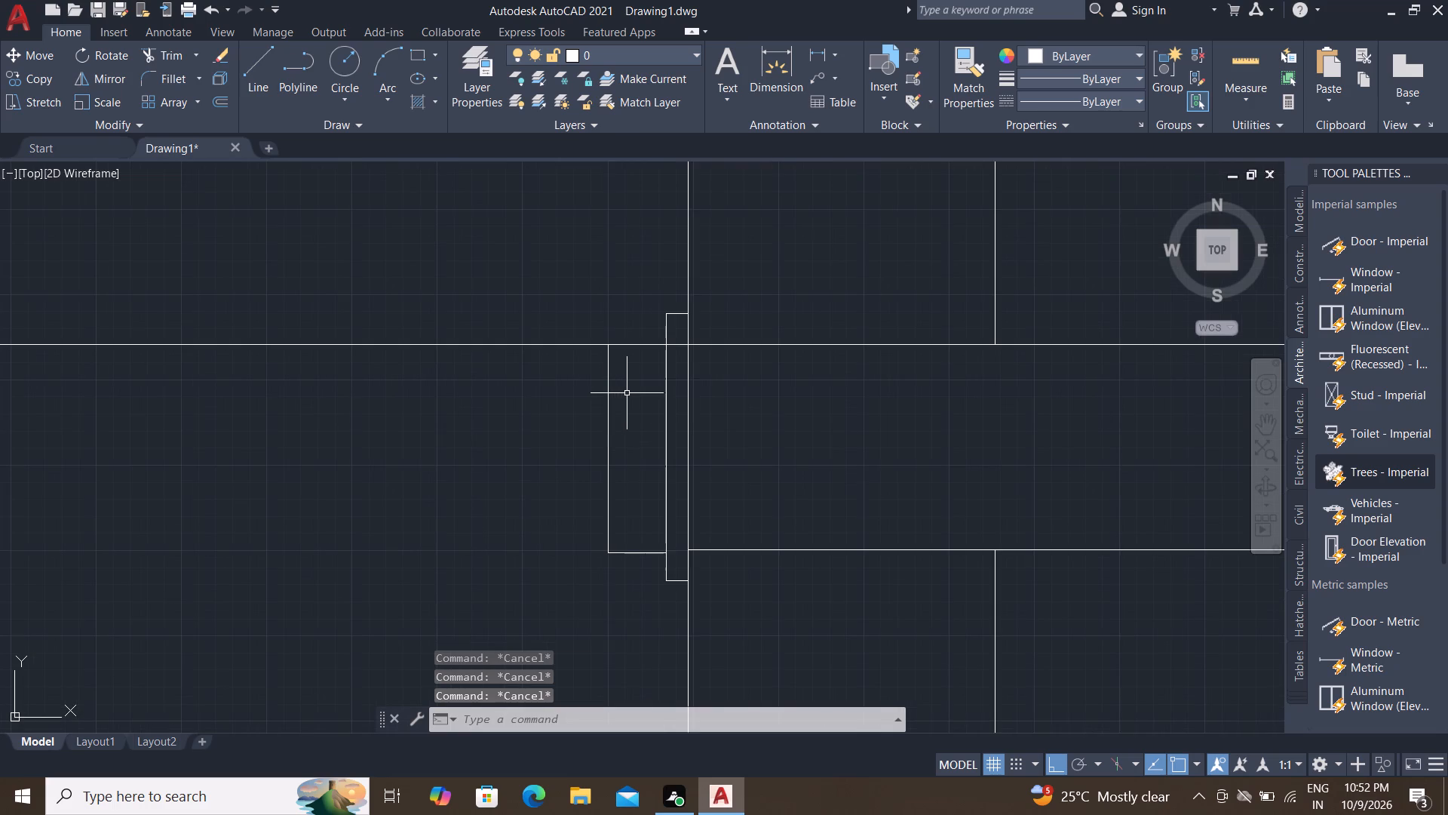
key(o)
key(space)
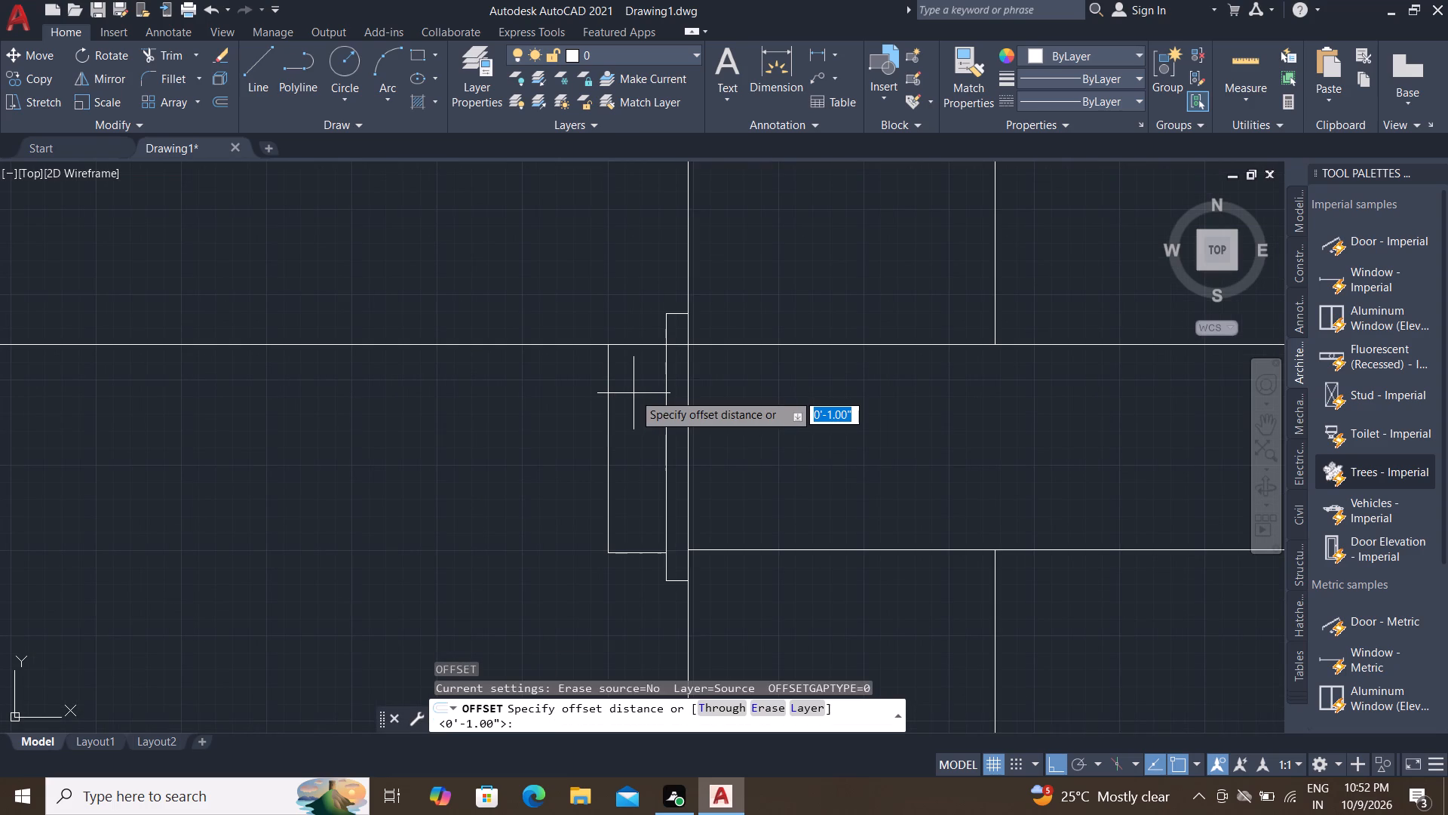
text(0.)
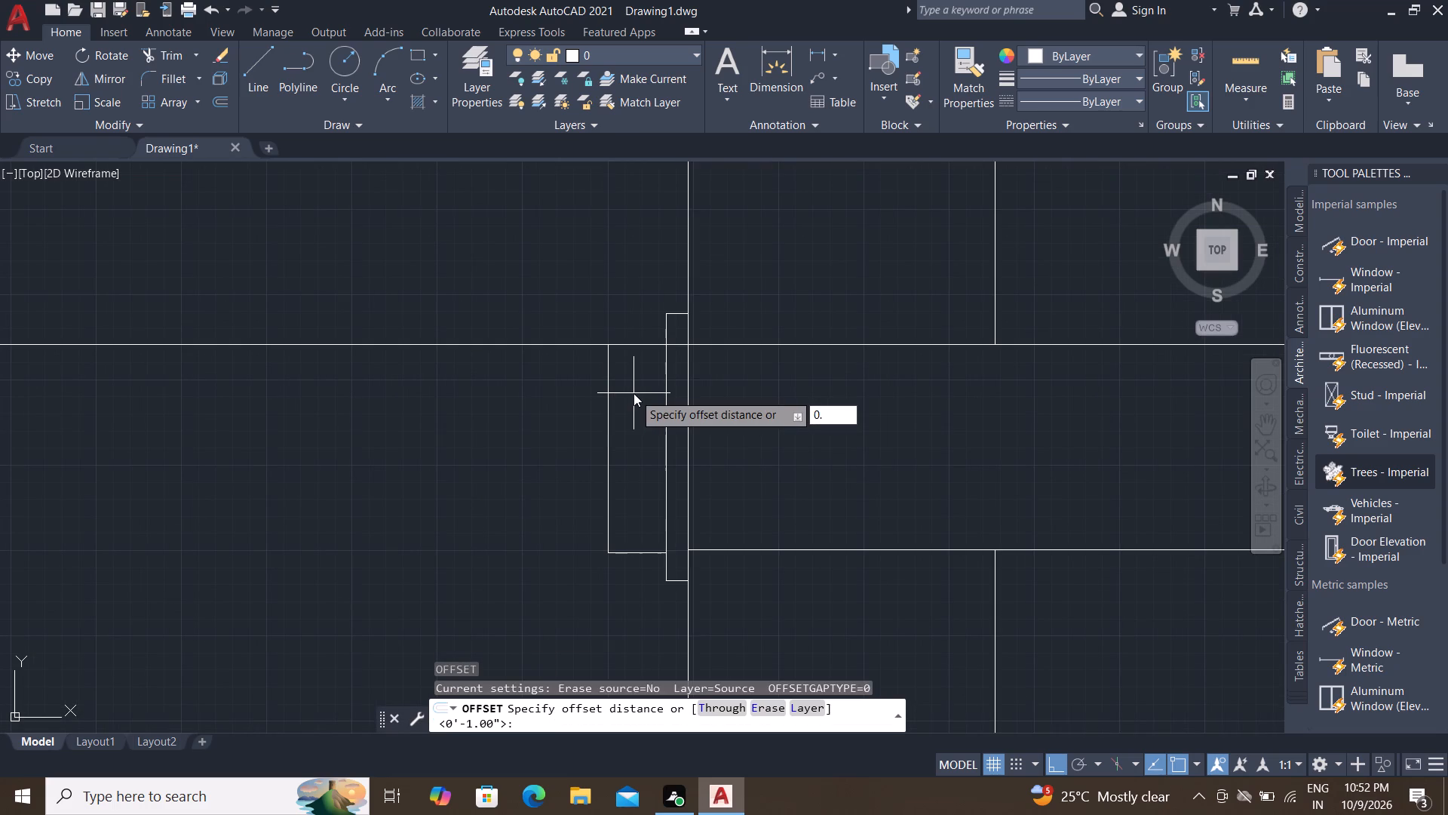
key(2)
key(shift+quotedbl)
key(Return)
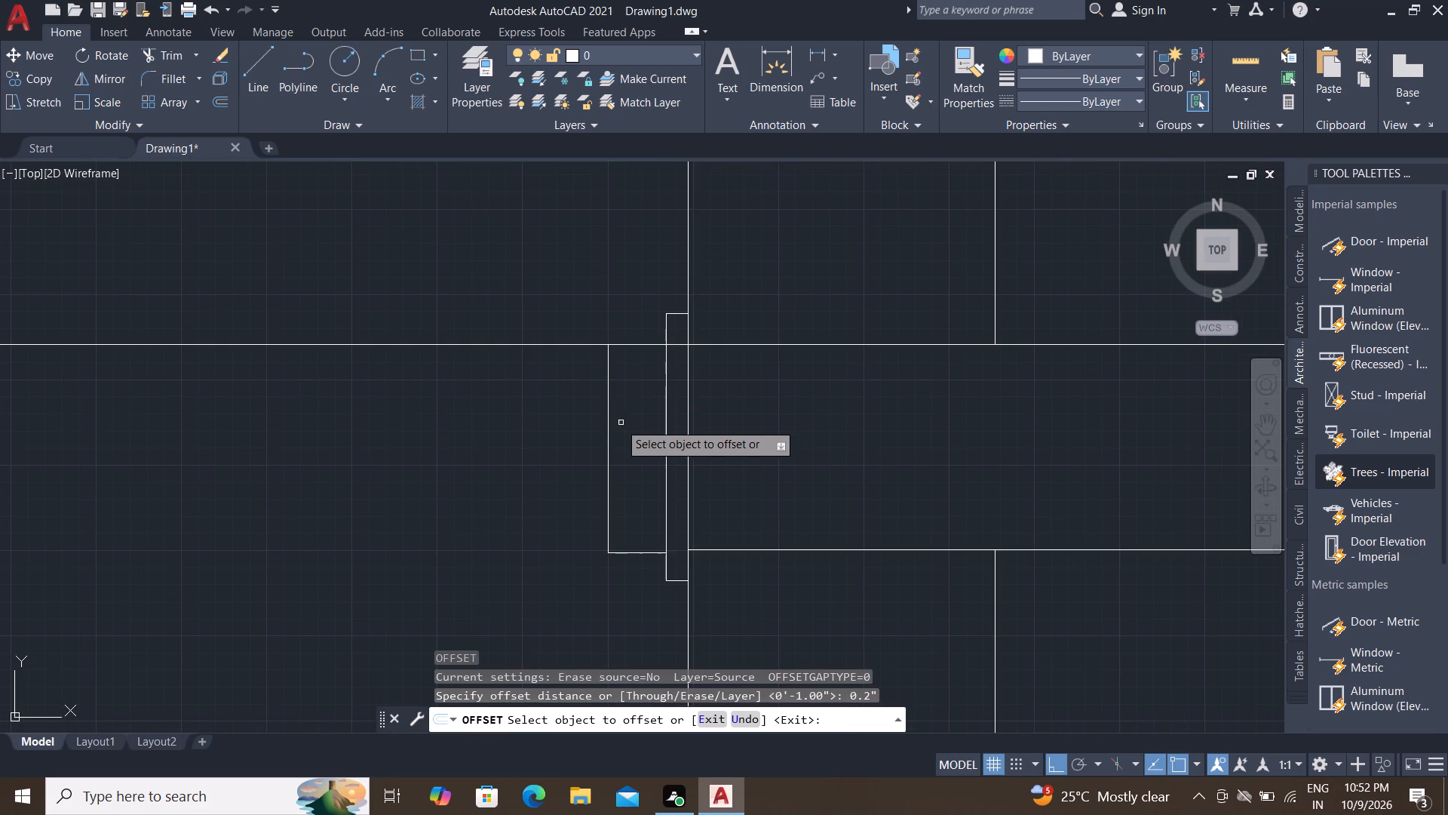
click(610, 431)
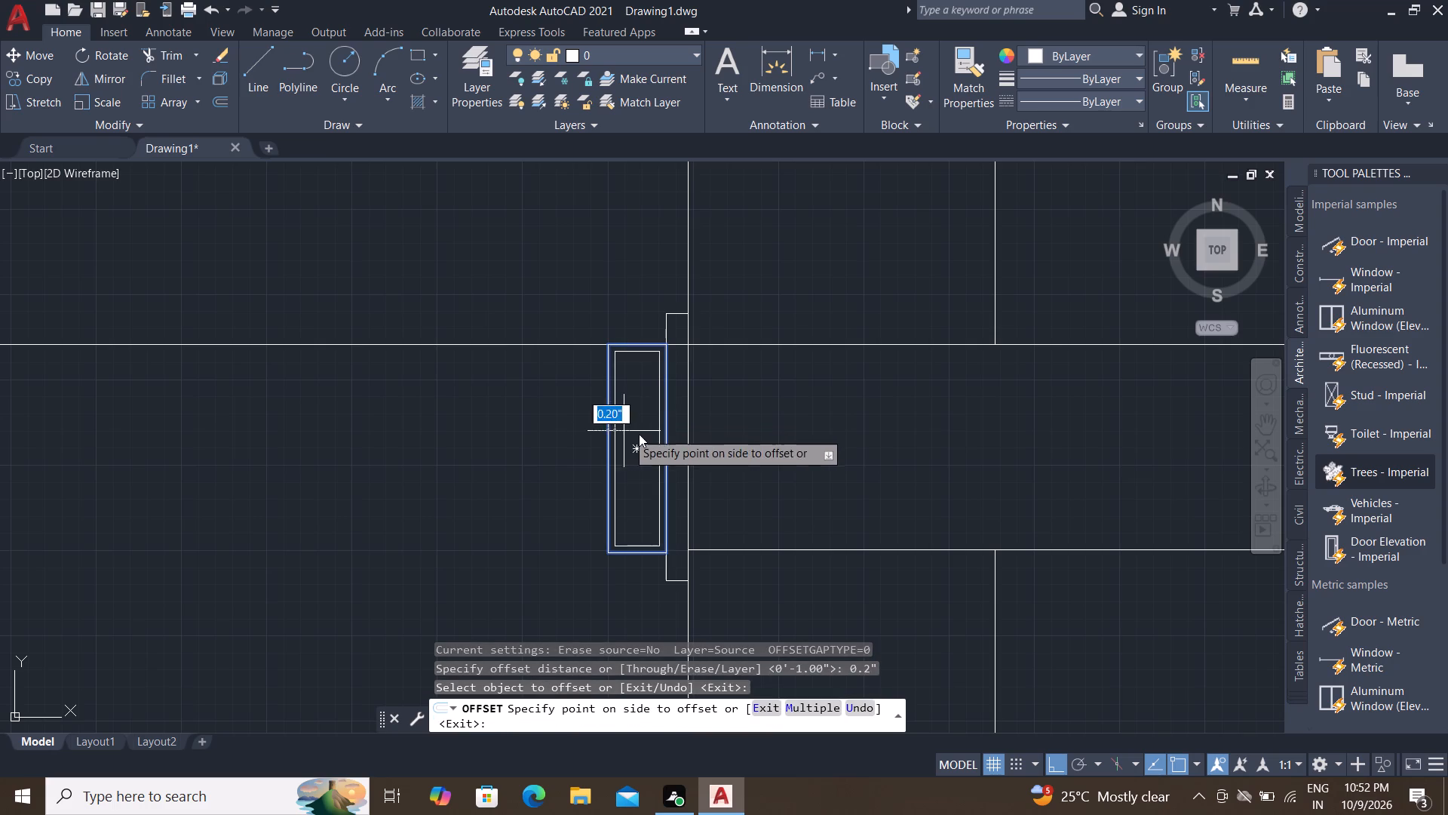
click(656, 436)
key(Escape)
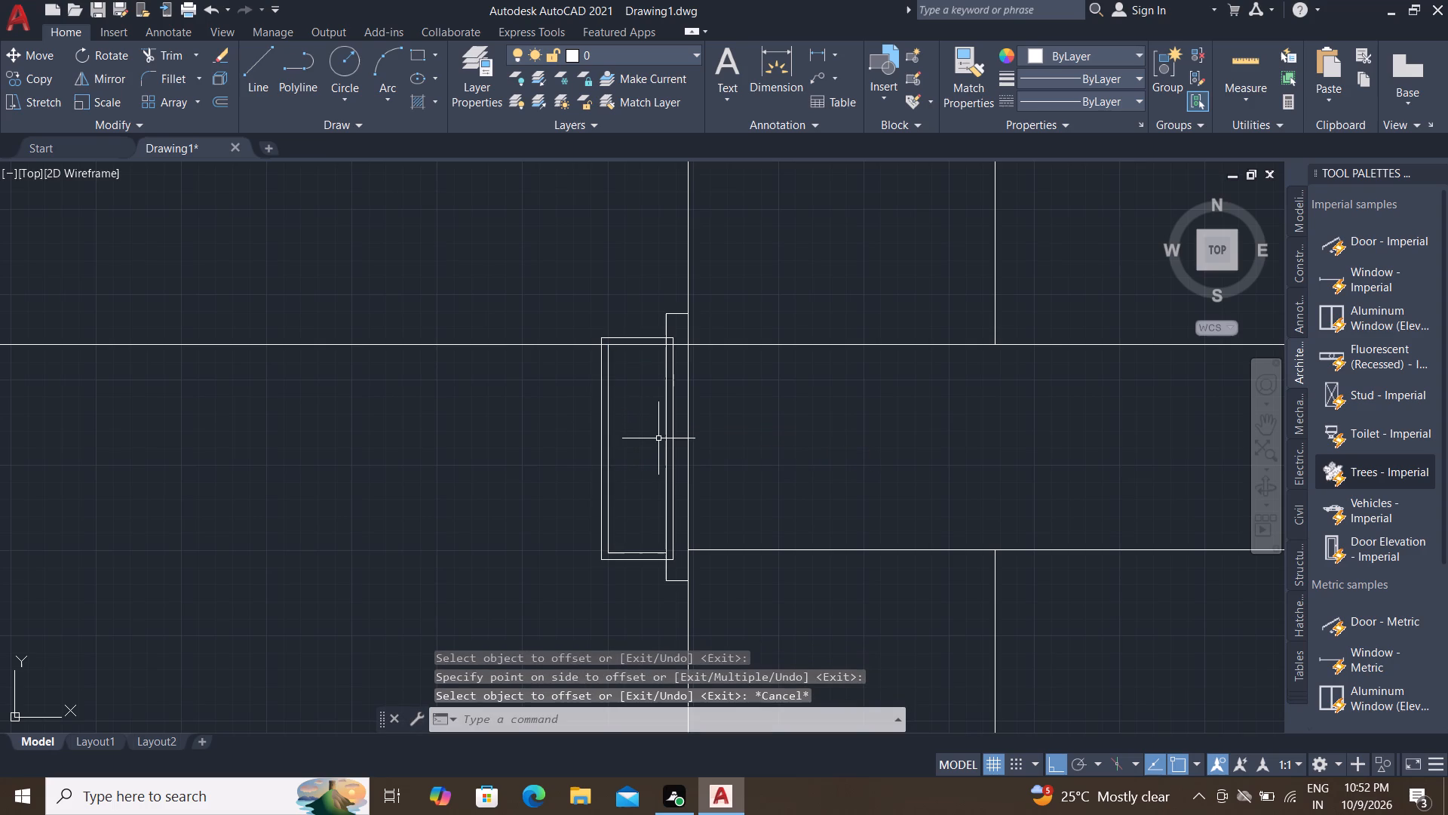
Trim away the offset rectangle's top edge and side stubs above the long horizontal line, including the part inside the flange.
key(t)
key(r)
key(space)
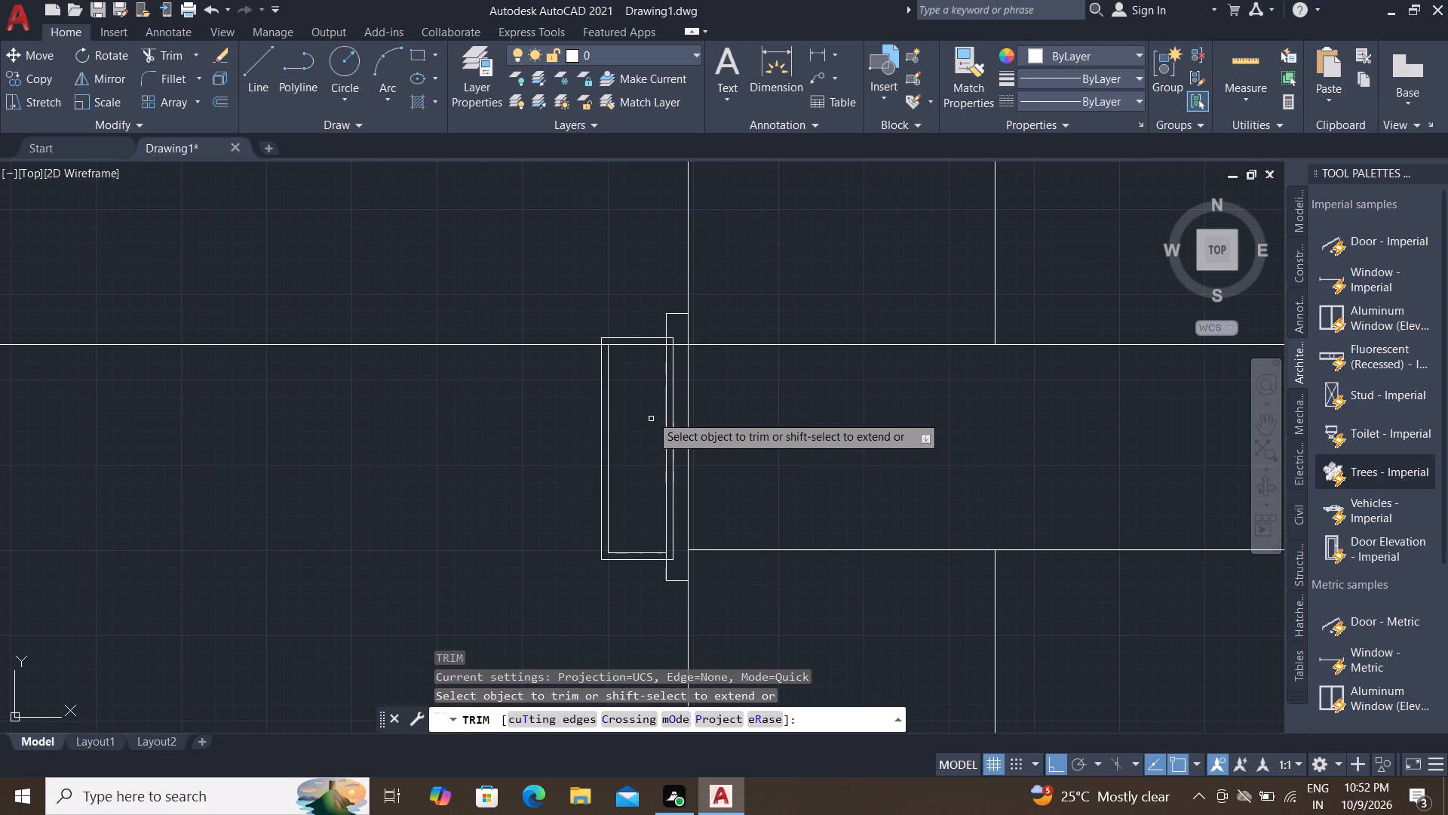
click(635, 339)
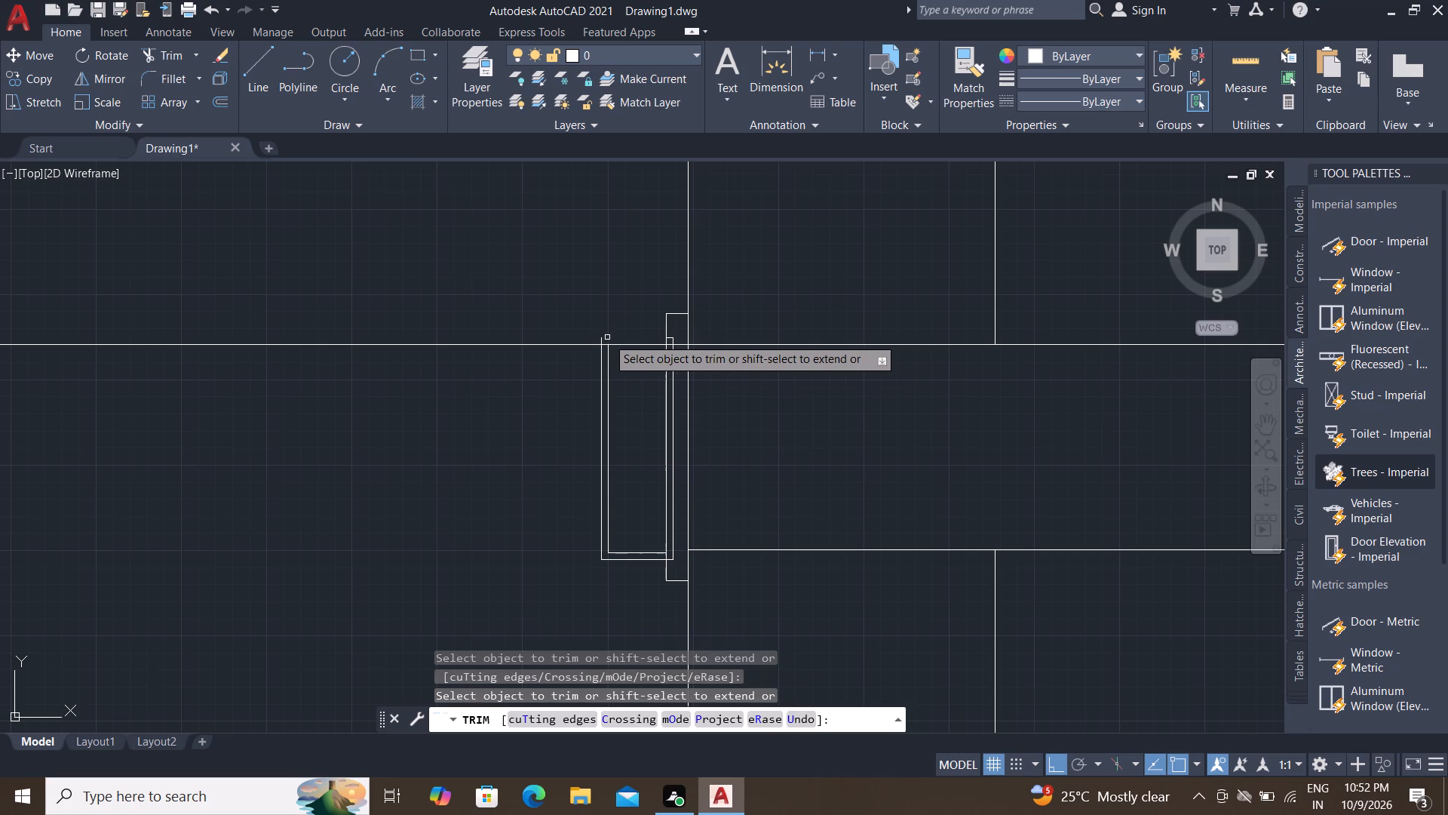
click(603, 338)
scroll(664, 334, up, 3)
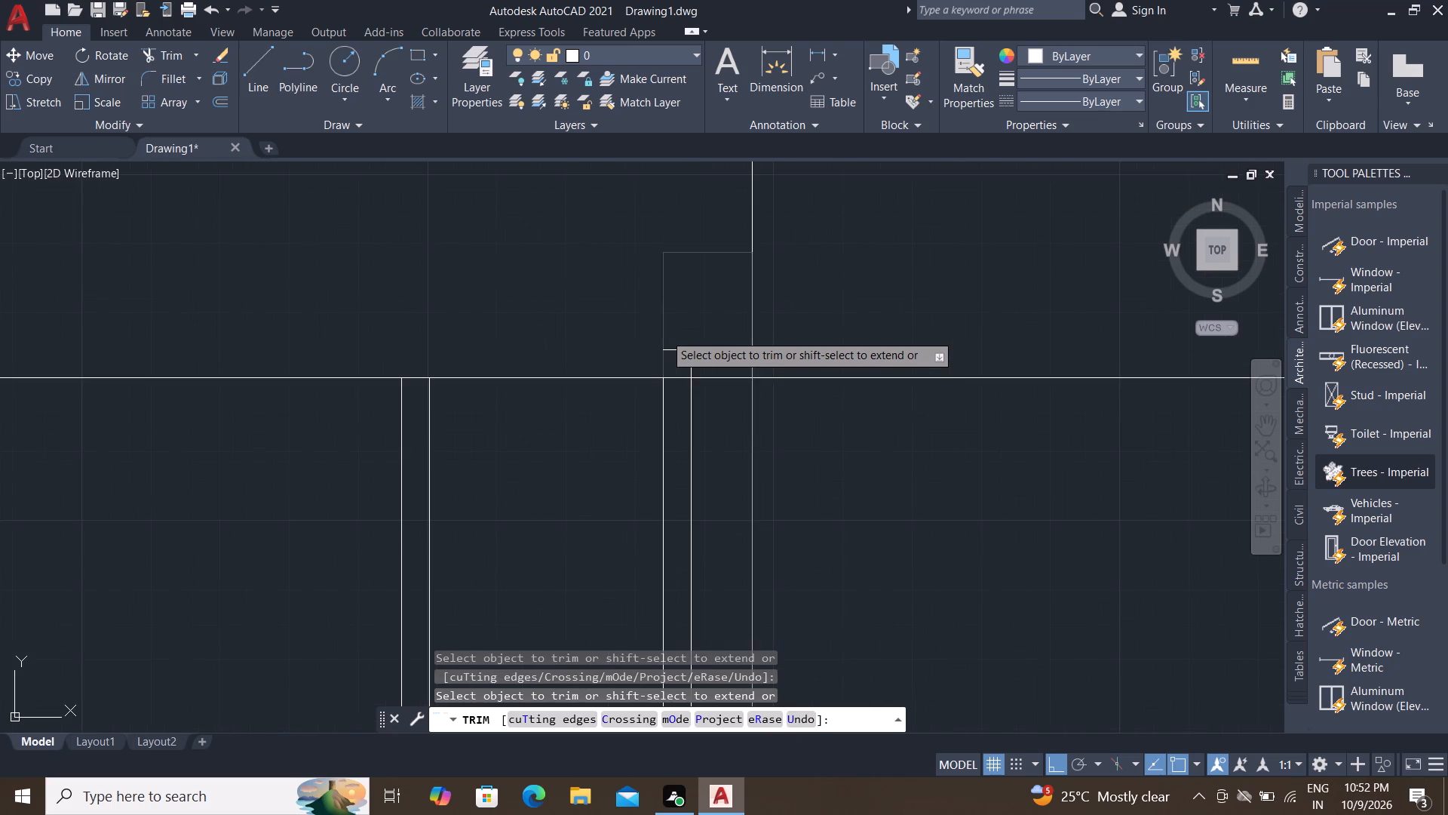
click(676, 349)
click(689, 371)
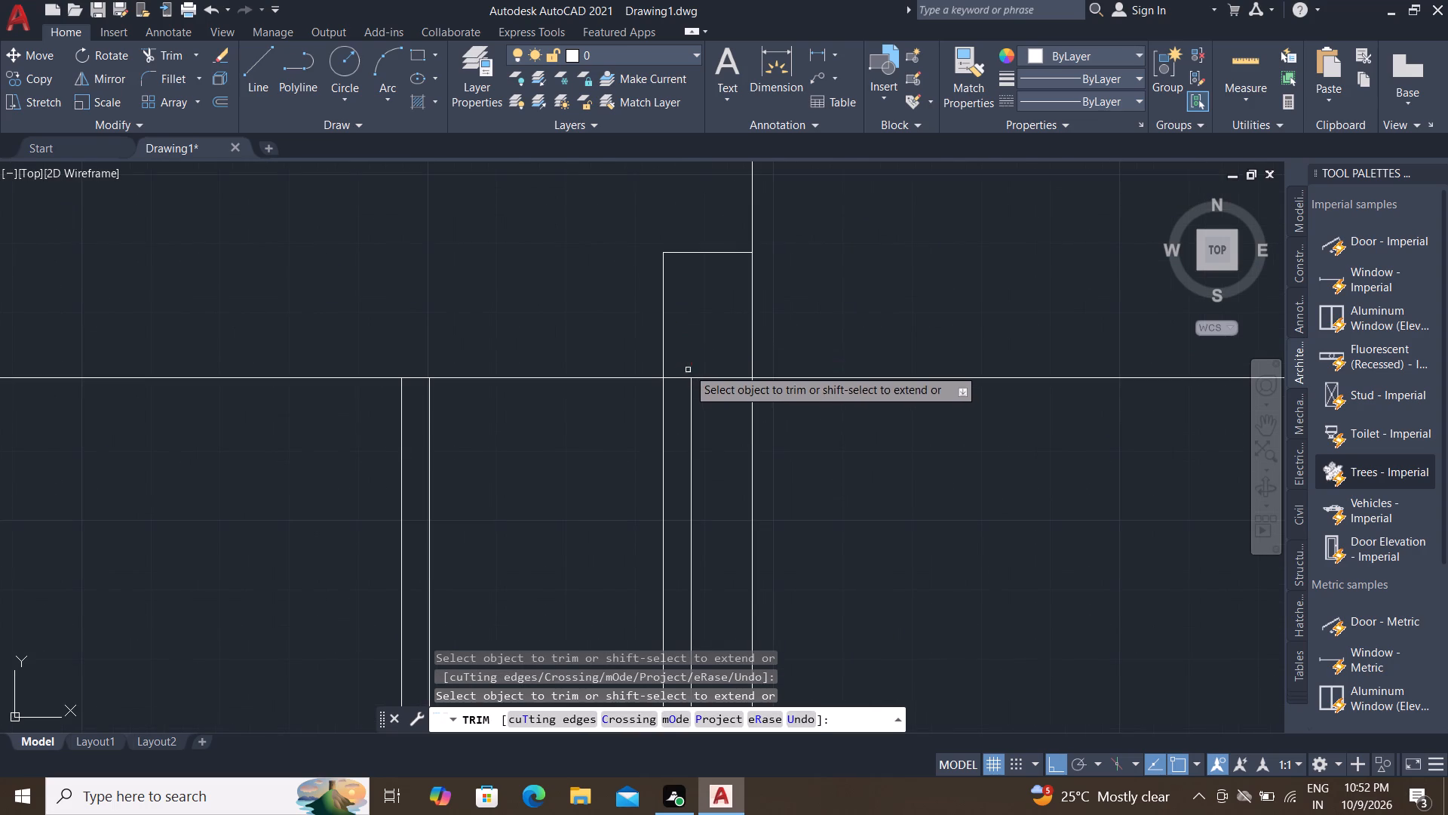
Trim away the offset rectangle's bottom edge, including the short piece inside the flange.
scroll(538, 308, down, 3)
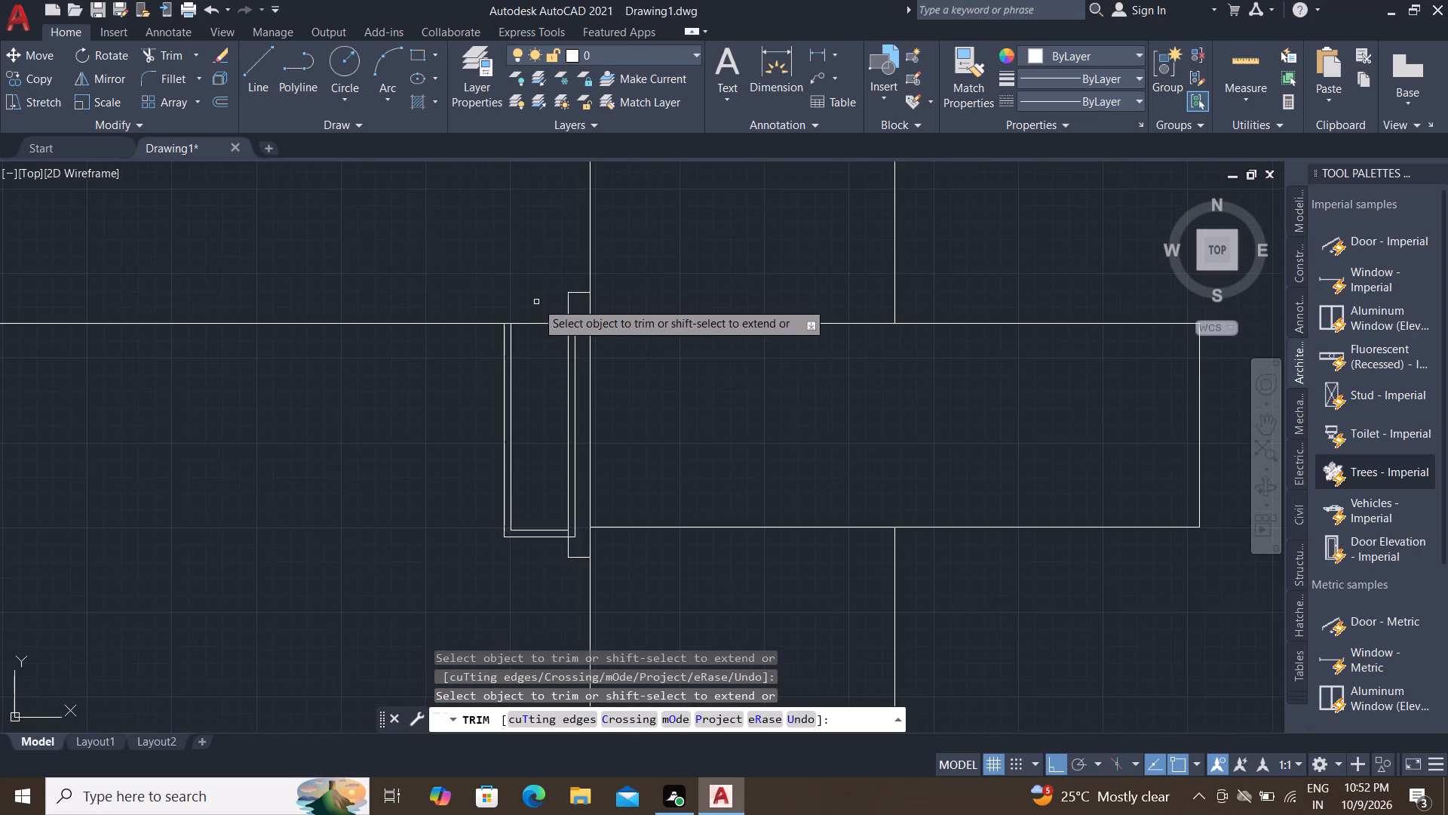
scroll(536, 302, down, 1)
scroll(535, 453, up, 1)
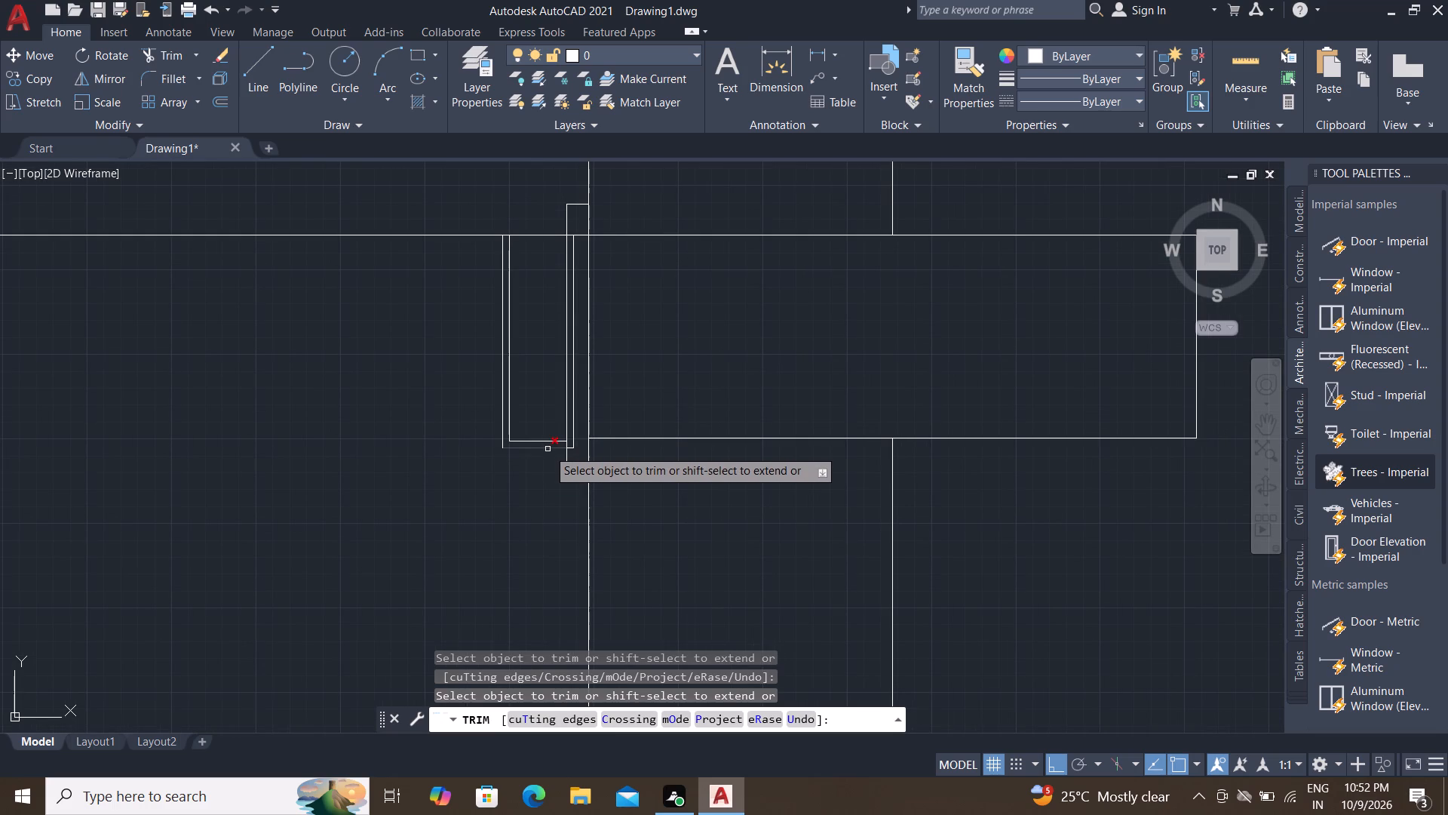
click(548, 449)
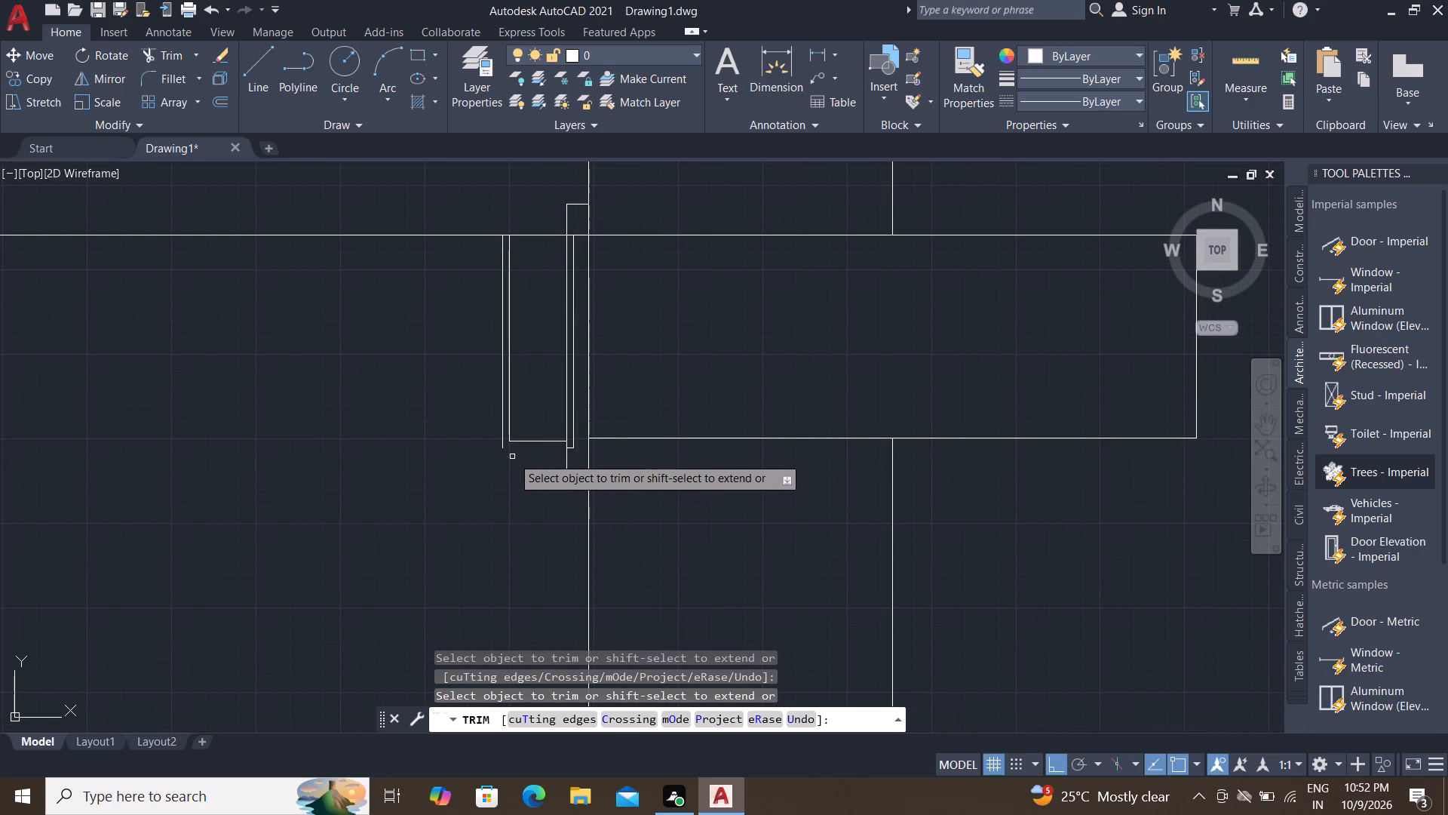
scroll(570, 447, up, 4)
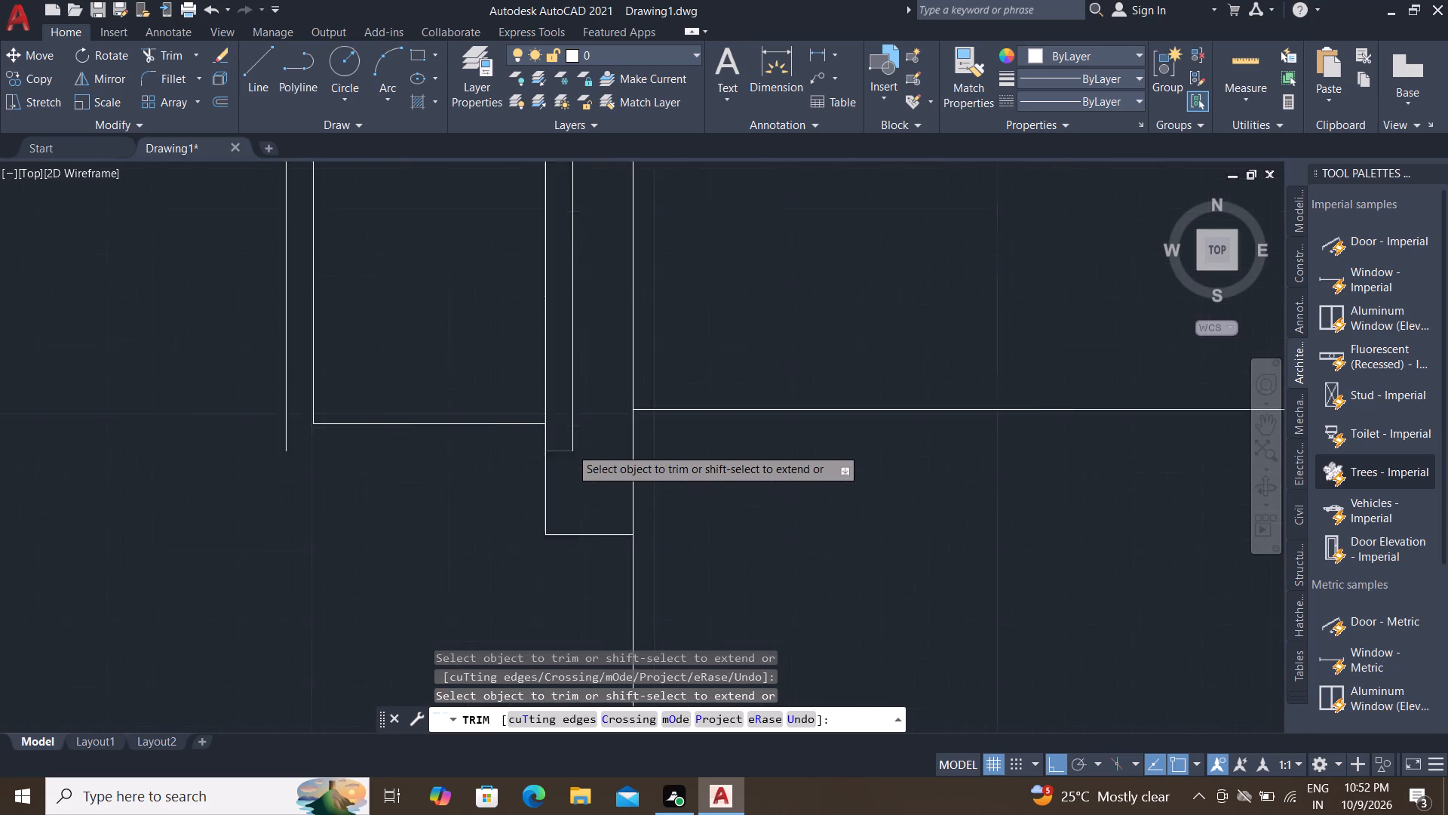
click(557, 451)
key(Escape)
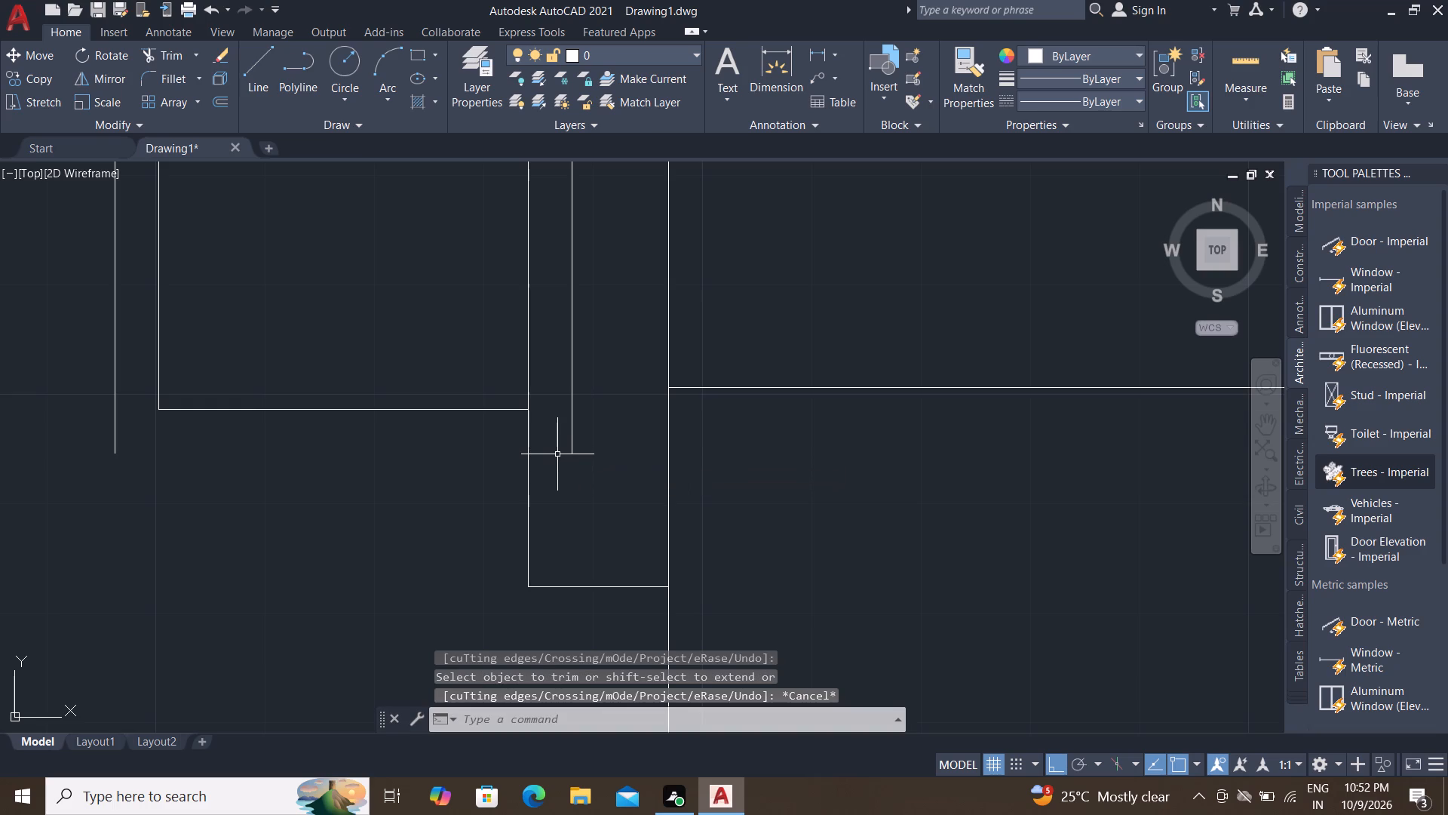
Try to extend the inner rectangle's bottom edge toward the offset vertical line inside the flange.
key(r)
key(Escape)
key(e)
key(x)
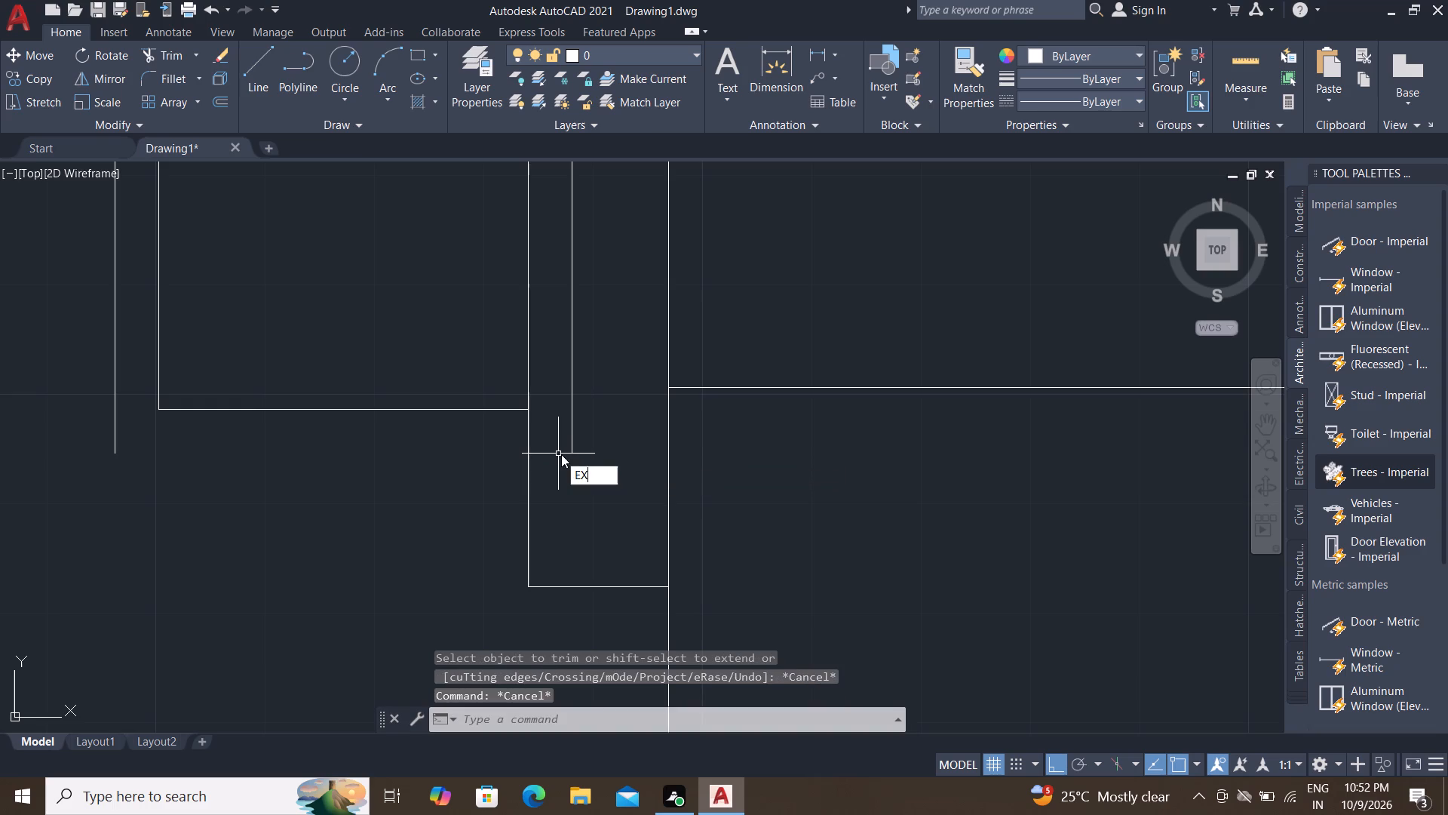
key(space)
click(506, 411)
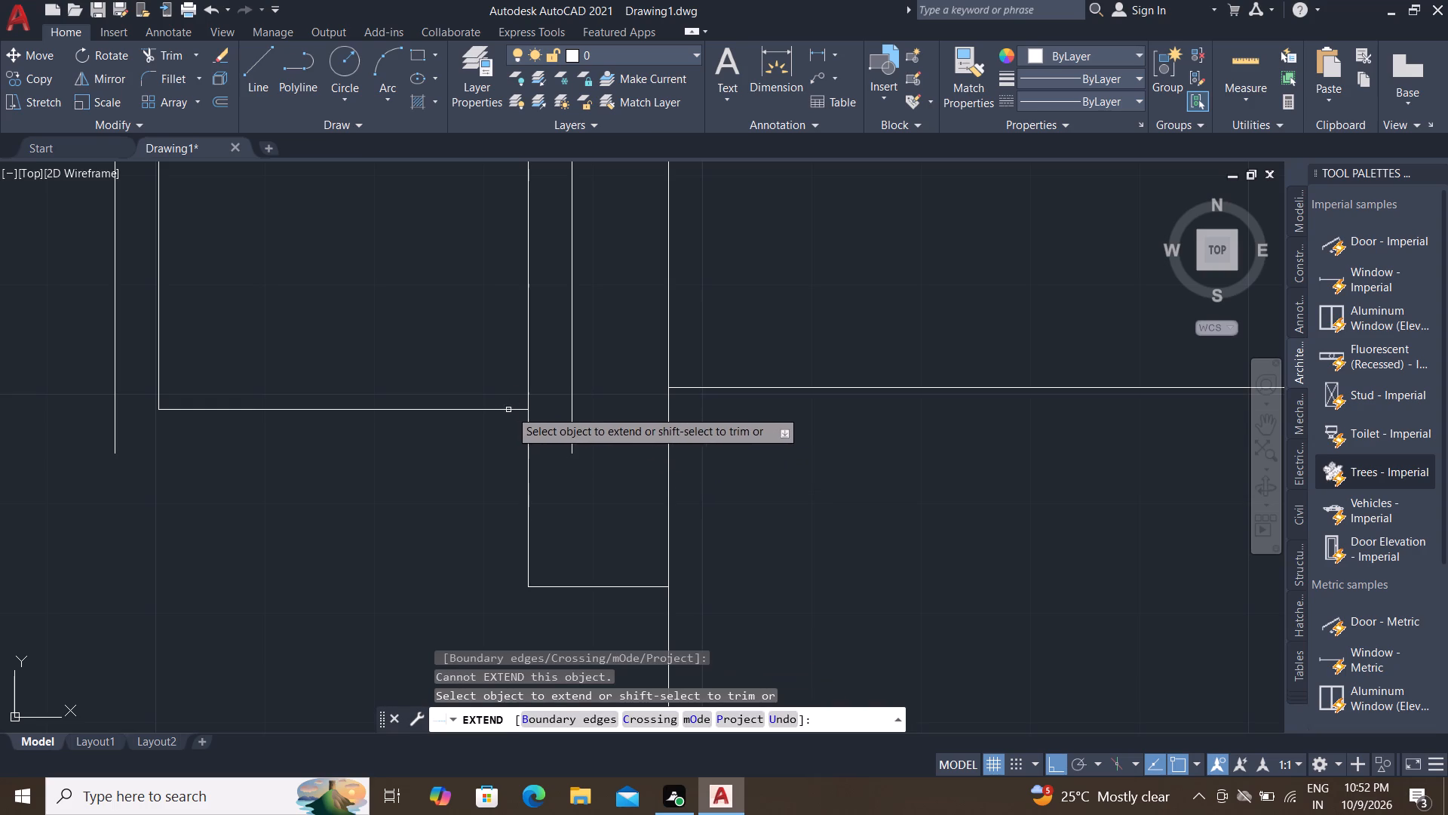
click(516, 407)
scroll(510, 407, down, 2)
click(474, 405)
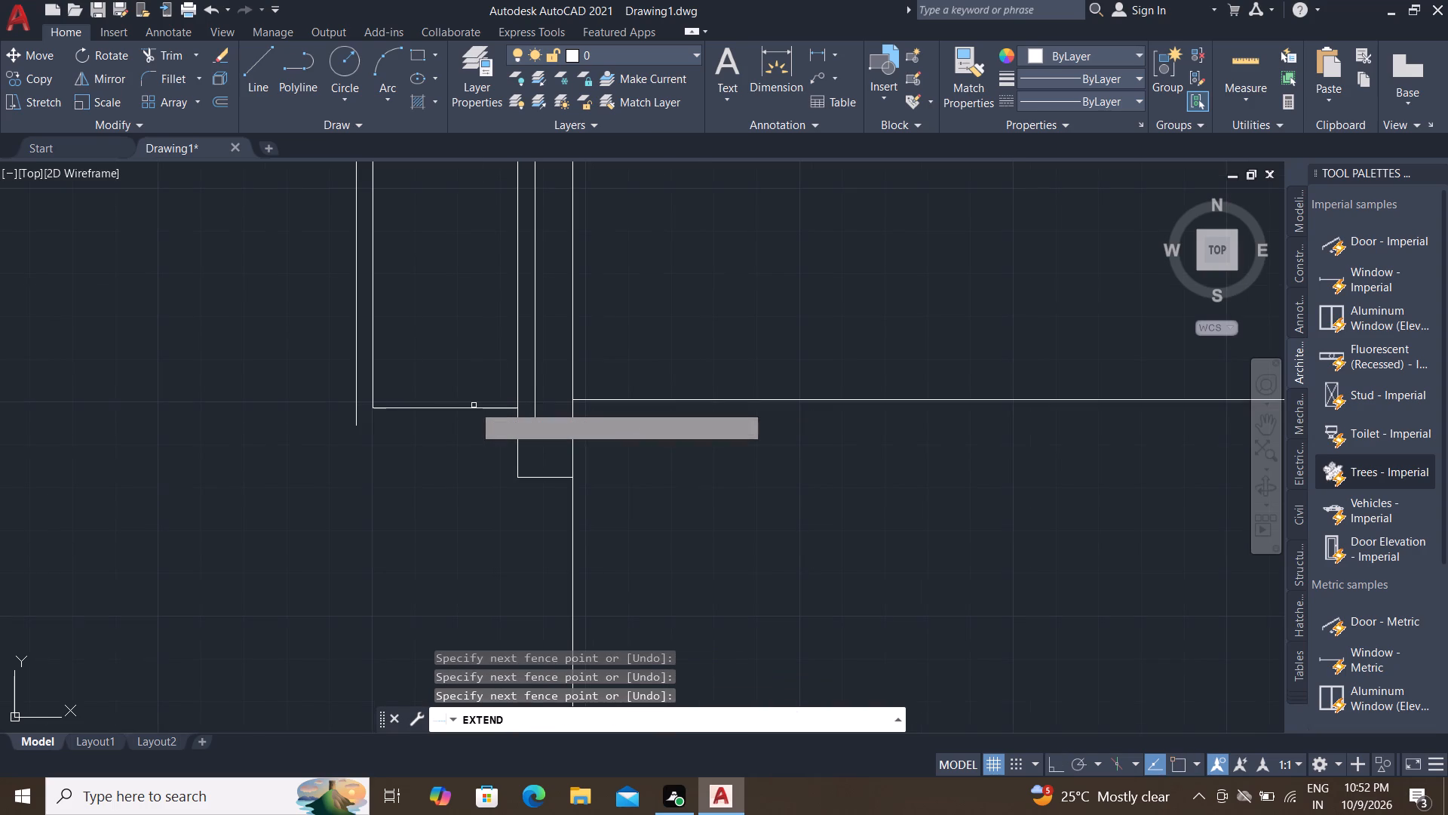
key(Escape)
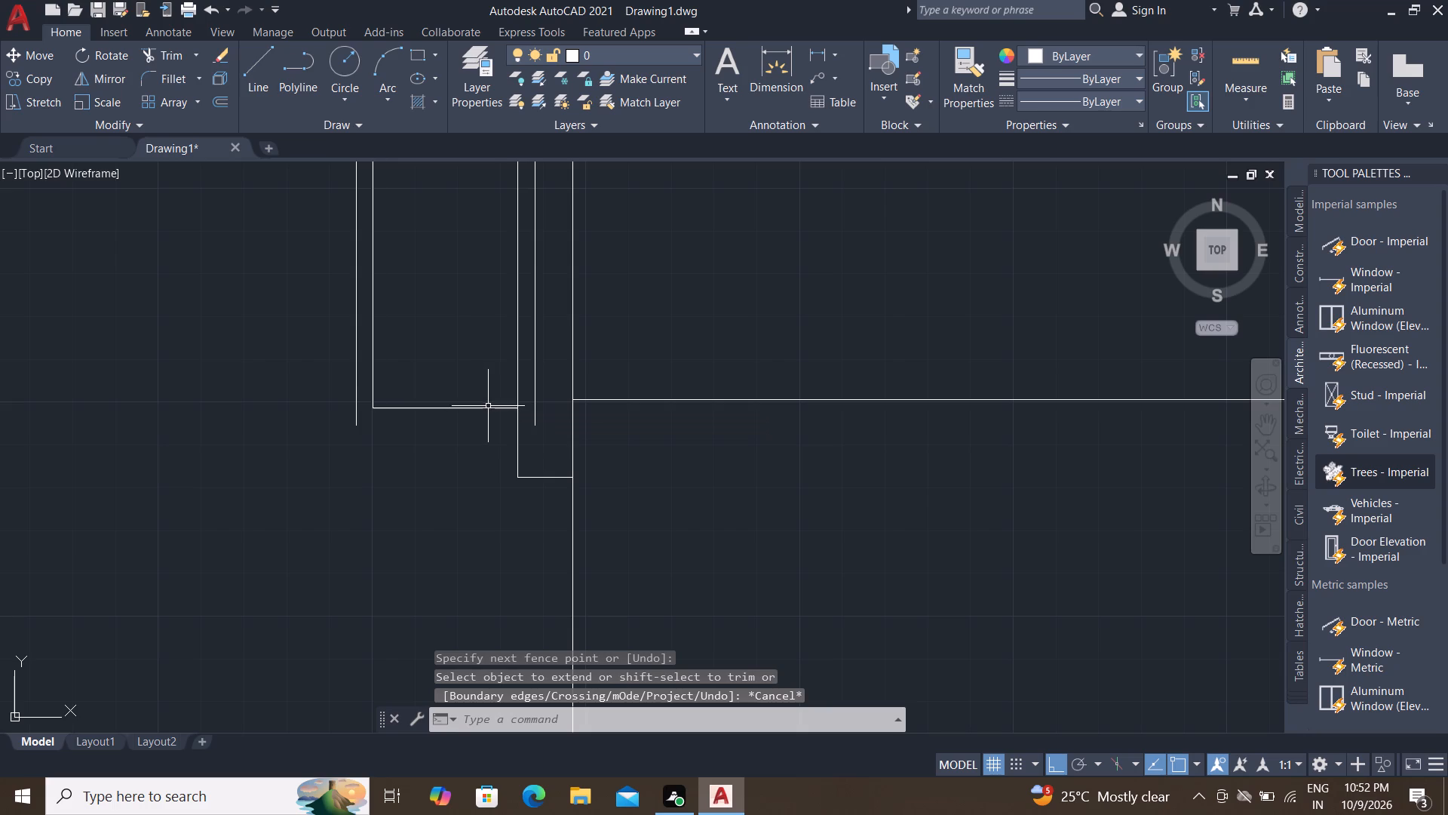
Draw short lines from both ends of the inner rectangle's bottom edge out to the offset vertical lines on either side.
text(L)
key(space)
click(514, 412)
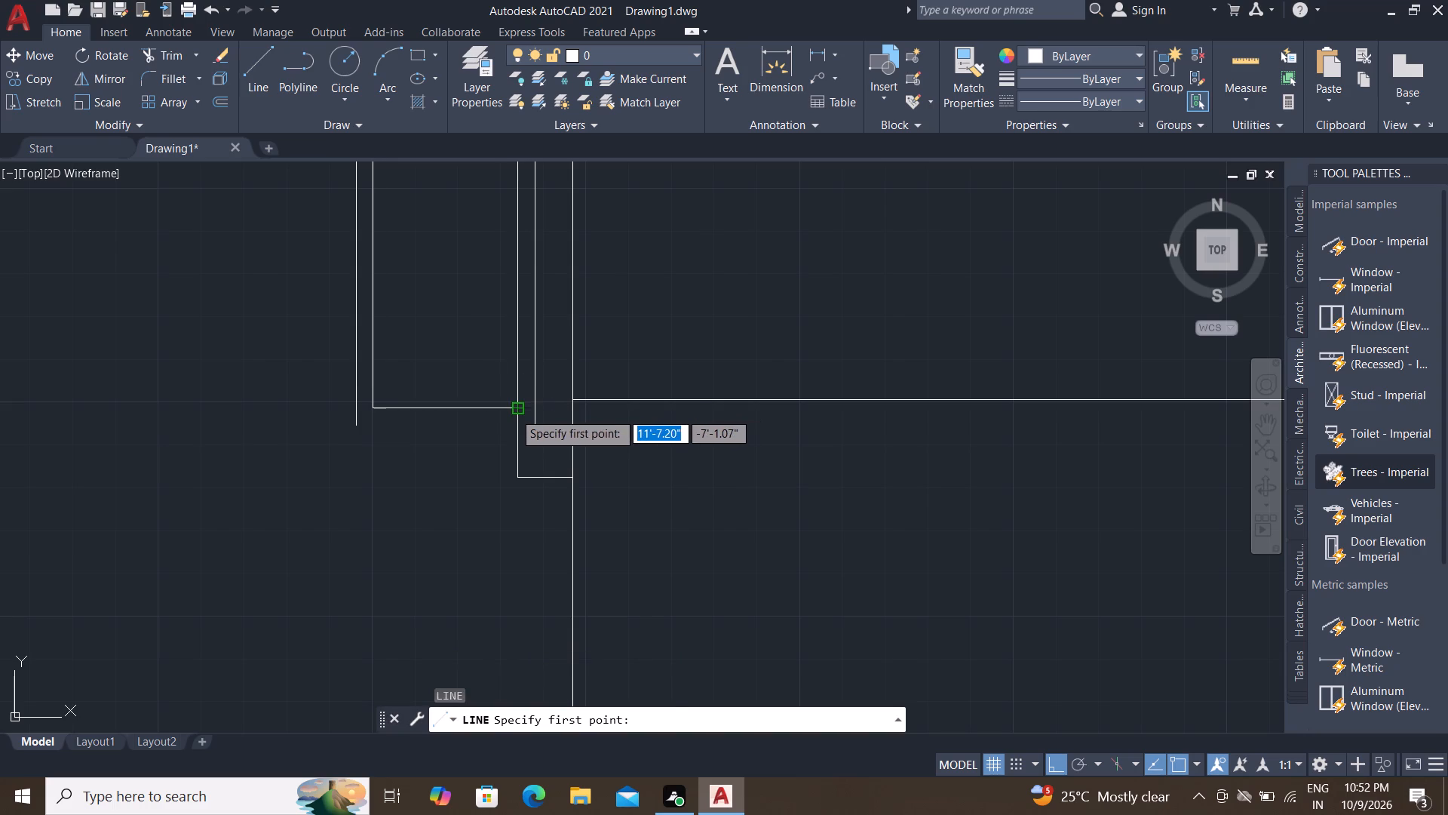
click(535, 408)
key(space)
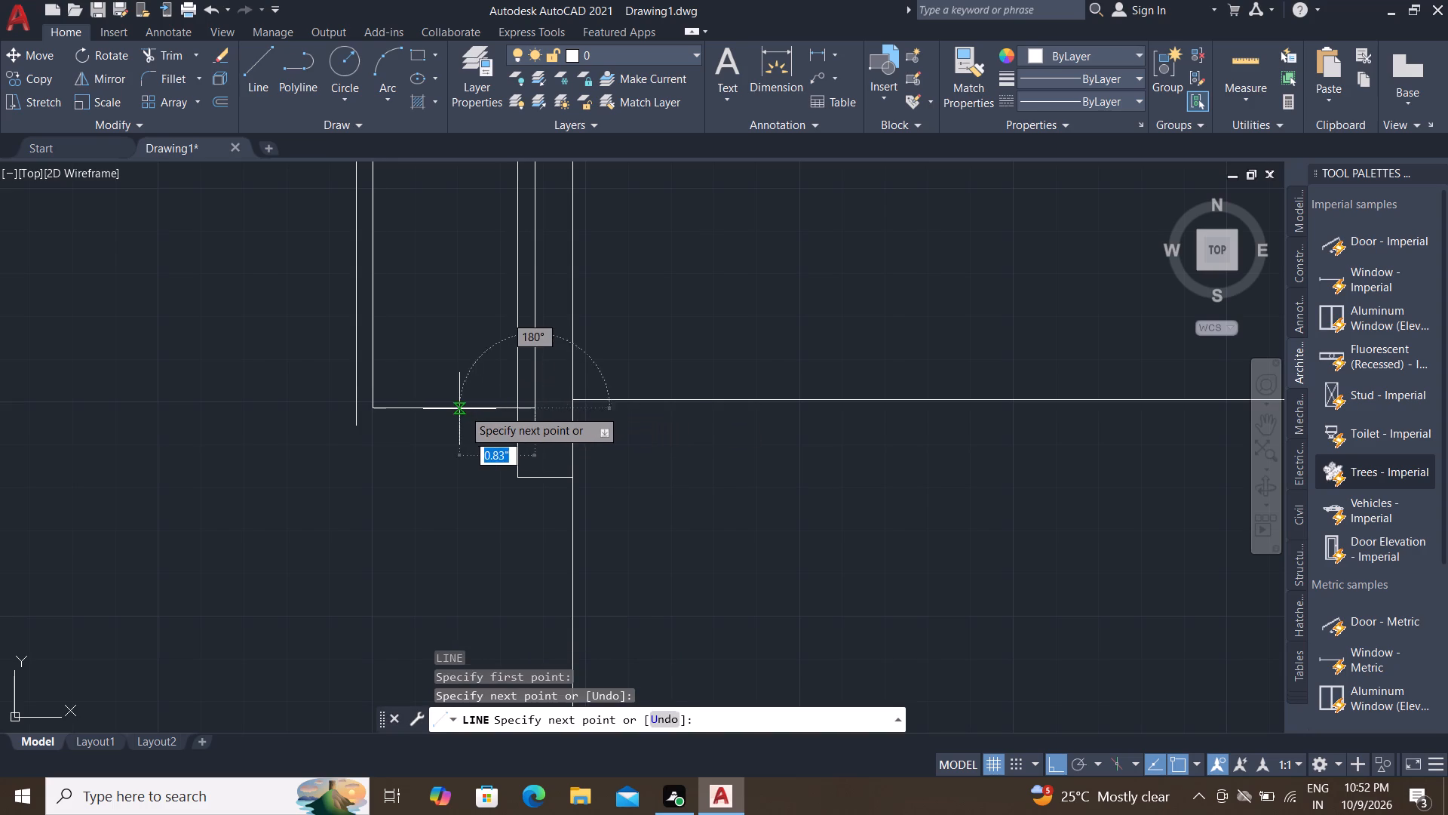
key(l)
key(space)
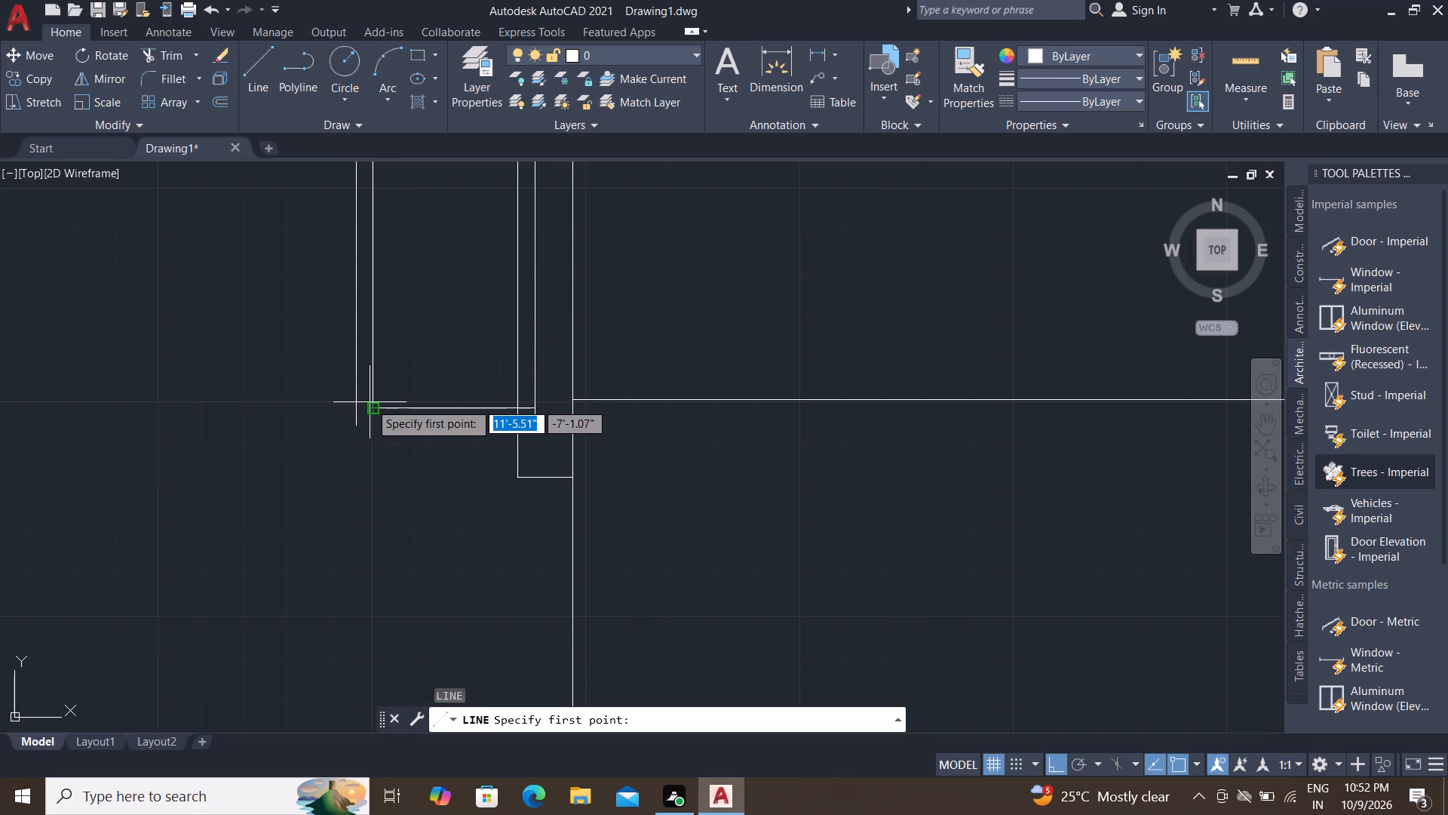
click(374, 405)
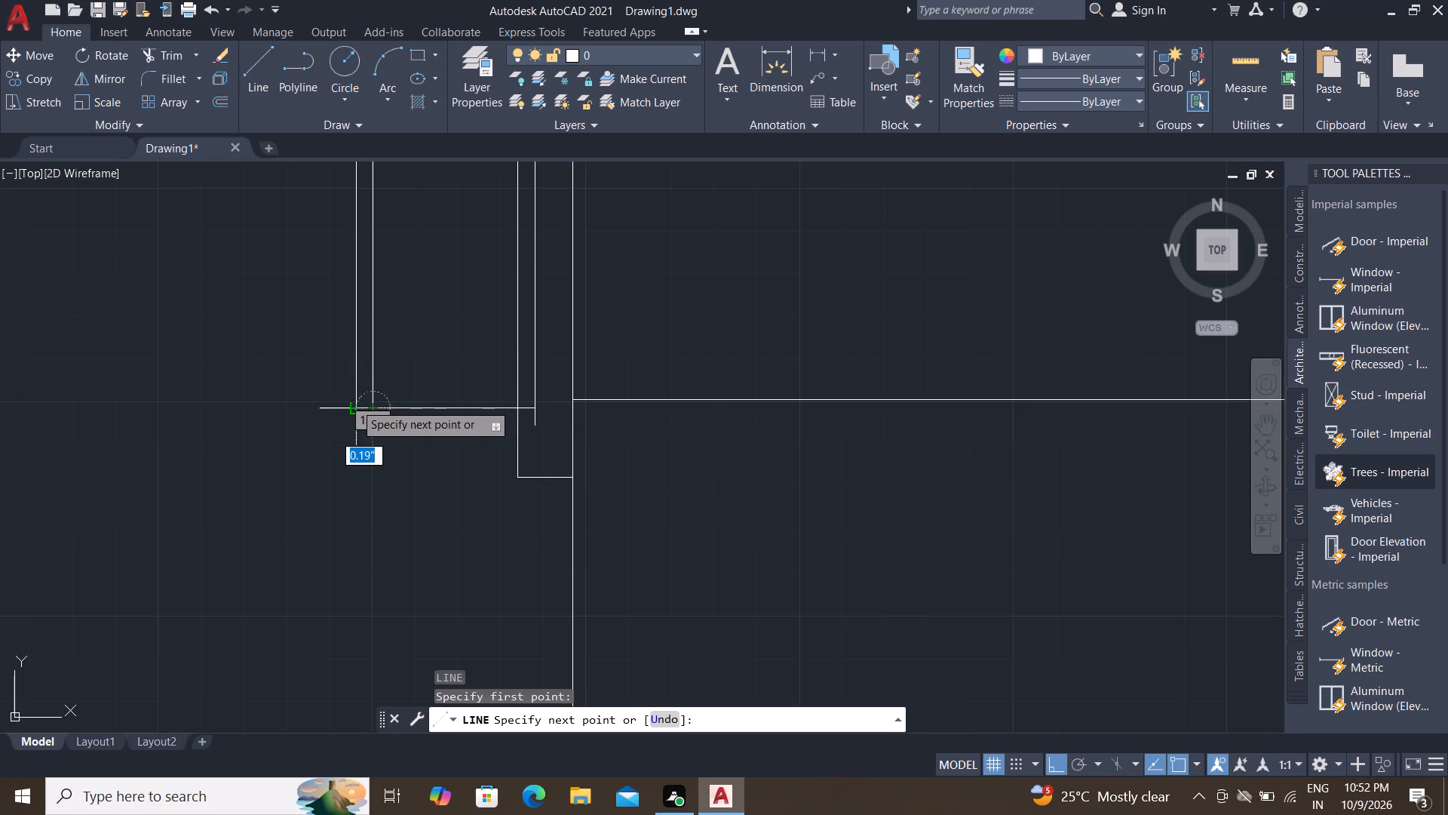
click(349, 407)
key(Escape)
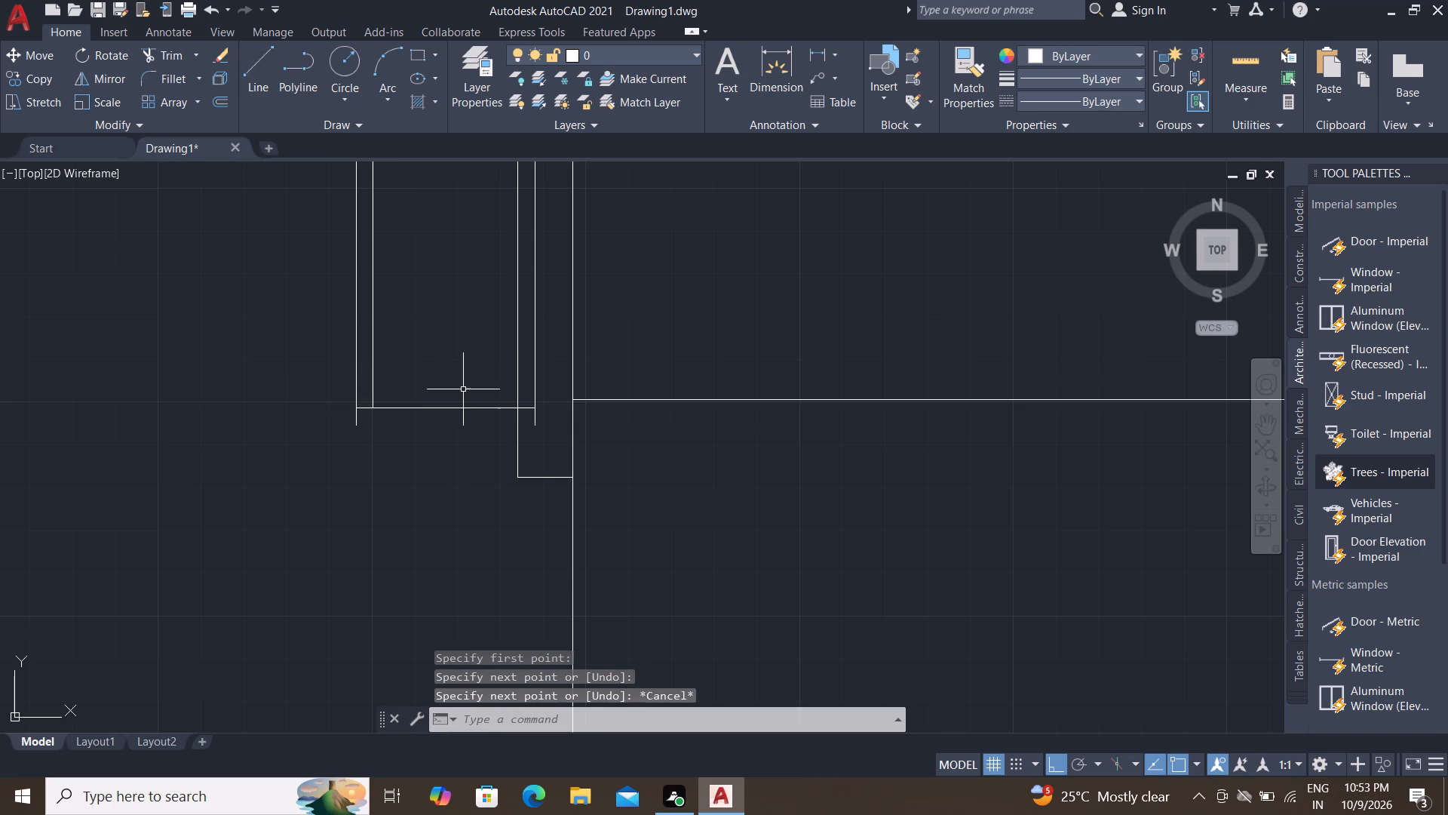
Trim the tails of both offset vertical lines that project below the inner rectangle's bottom edge.
text(TR)
key(space)
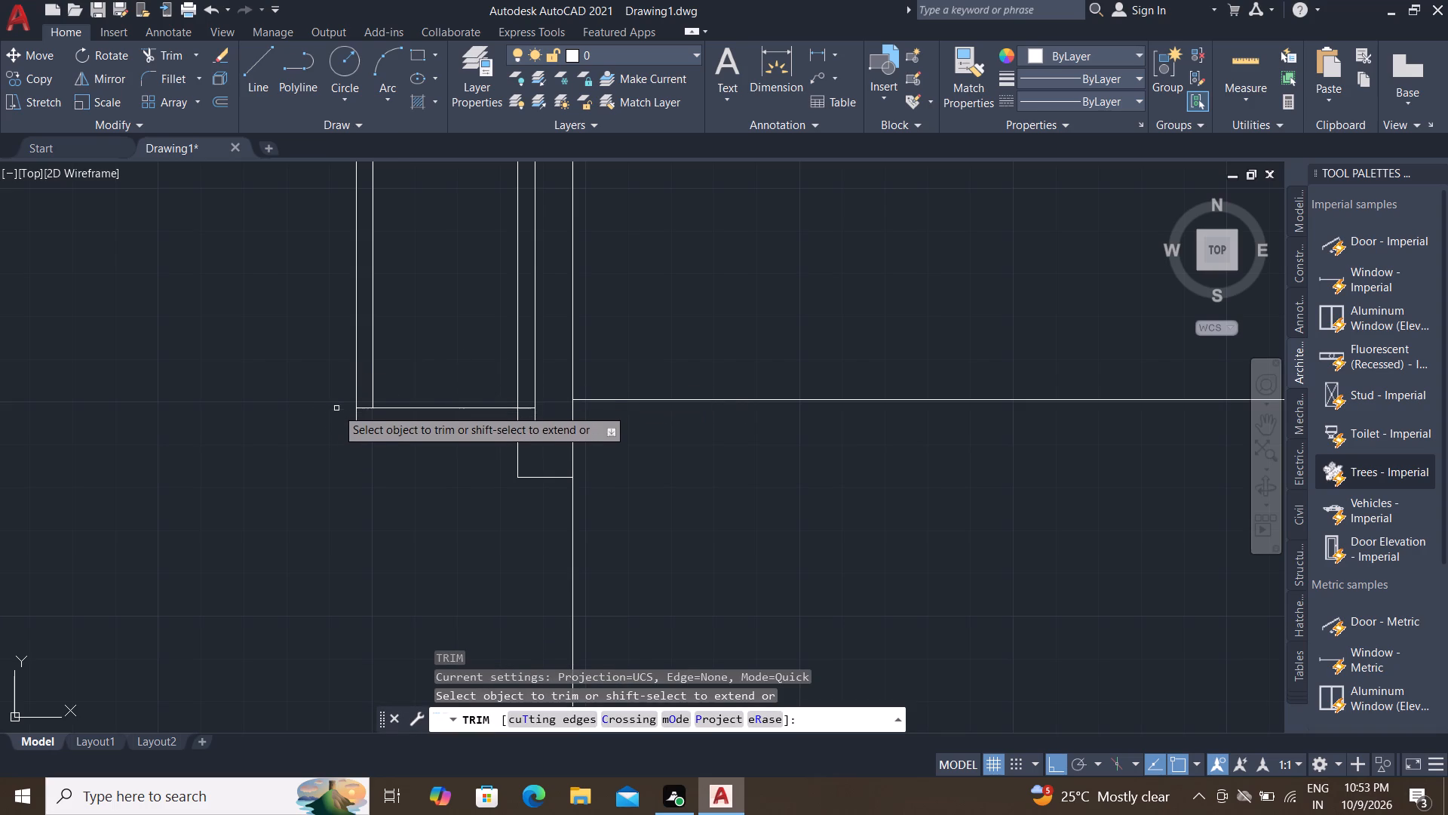
click(339, 411)
click(376, 422)
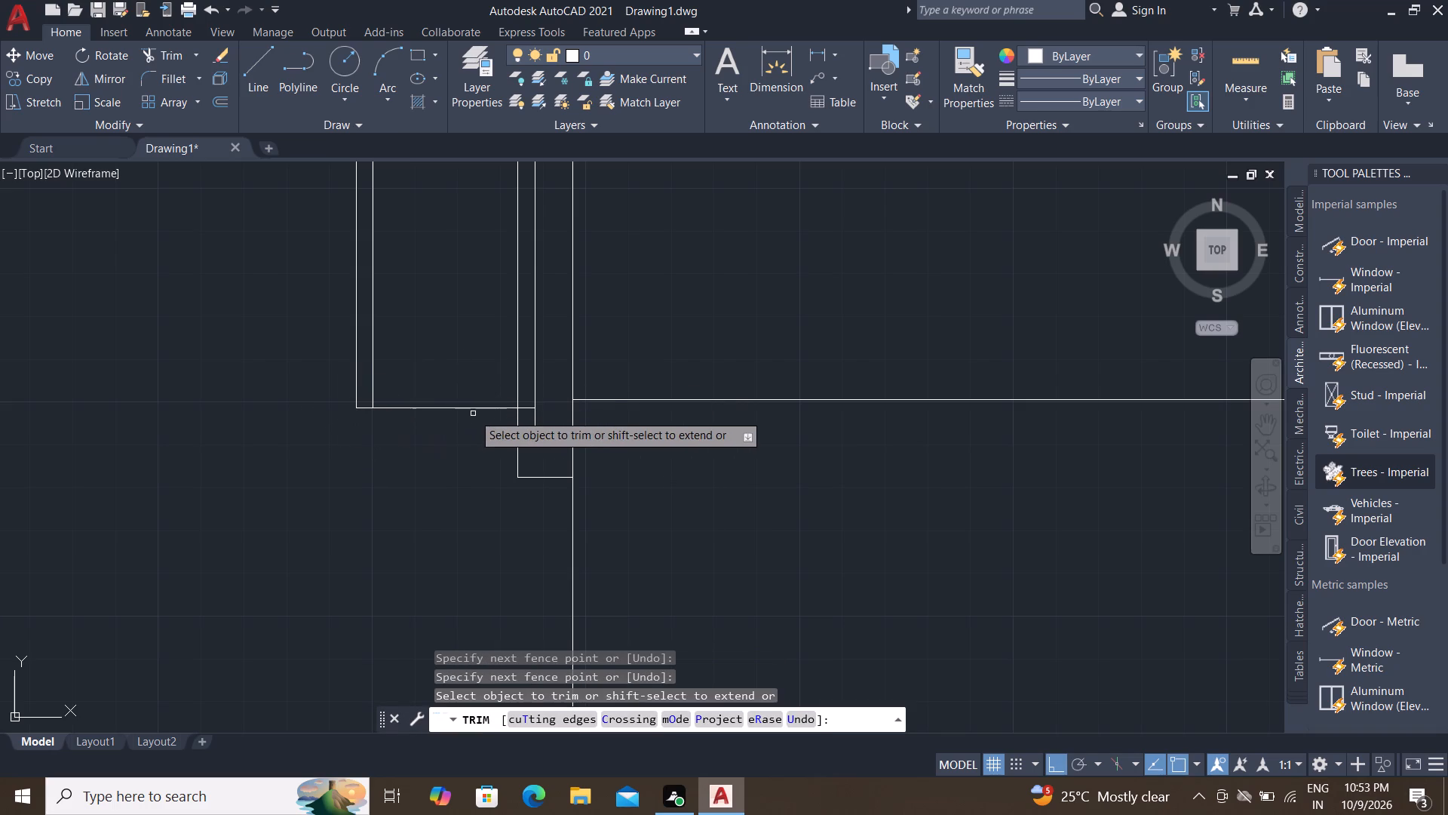
click(536, 426)
key(Escape)
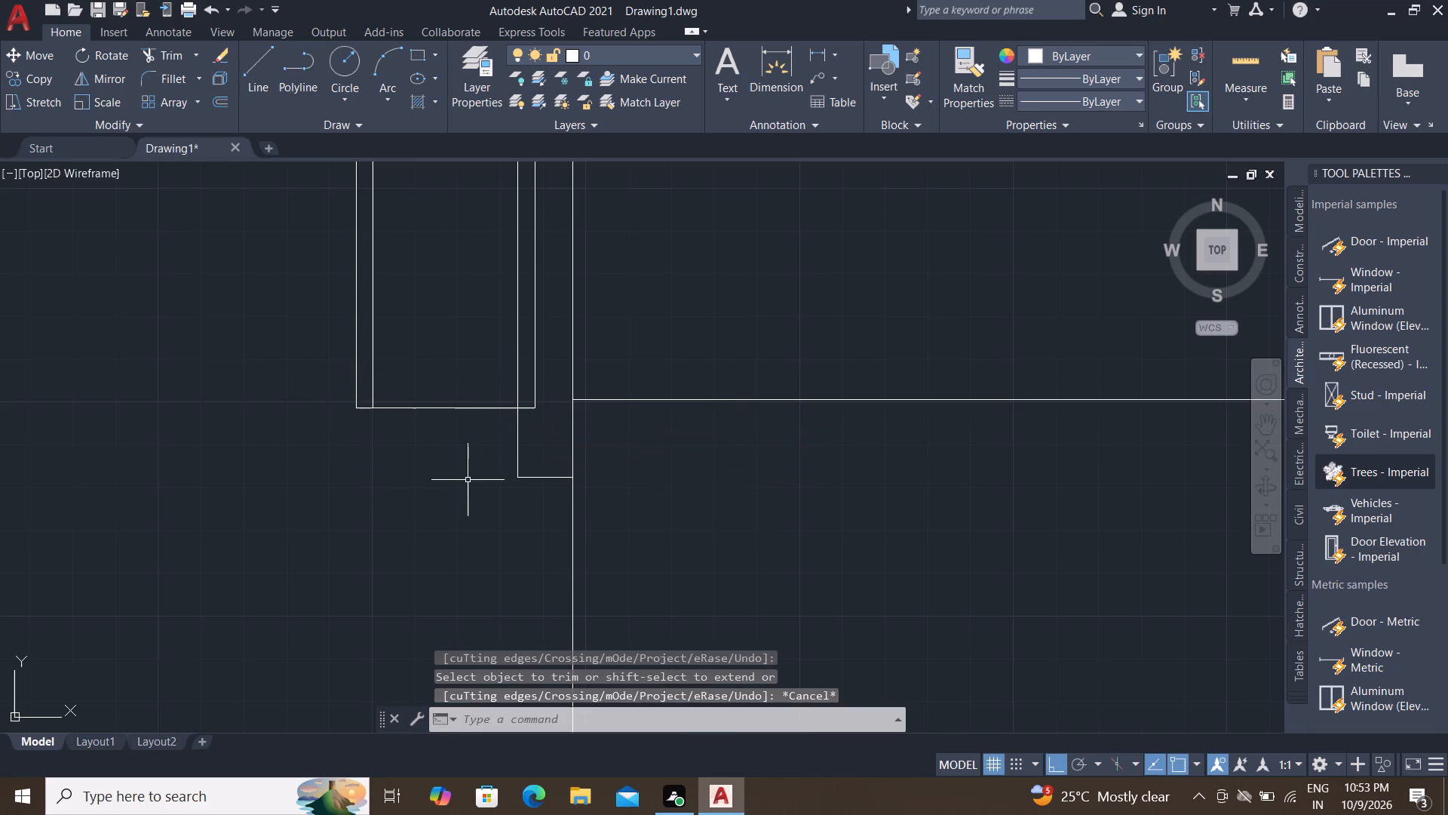
Erase the vertical line running inside the narrow flange on the middle wall's face.
scroll(465, 480, down, 2)
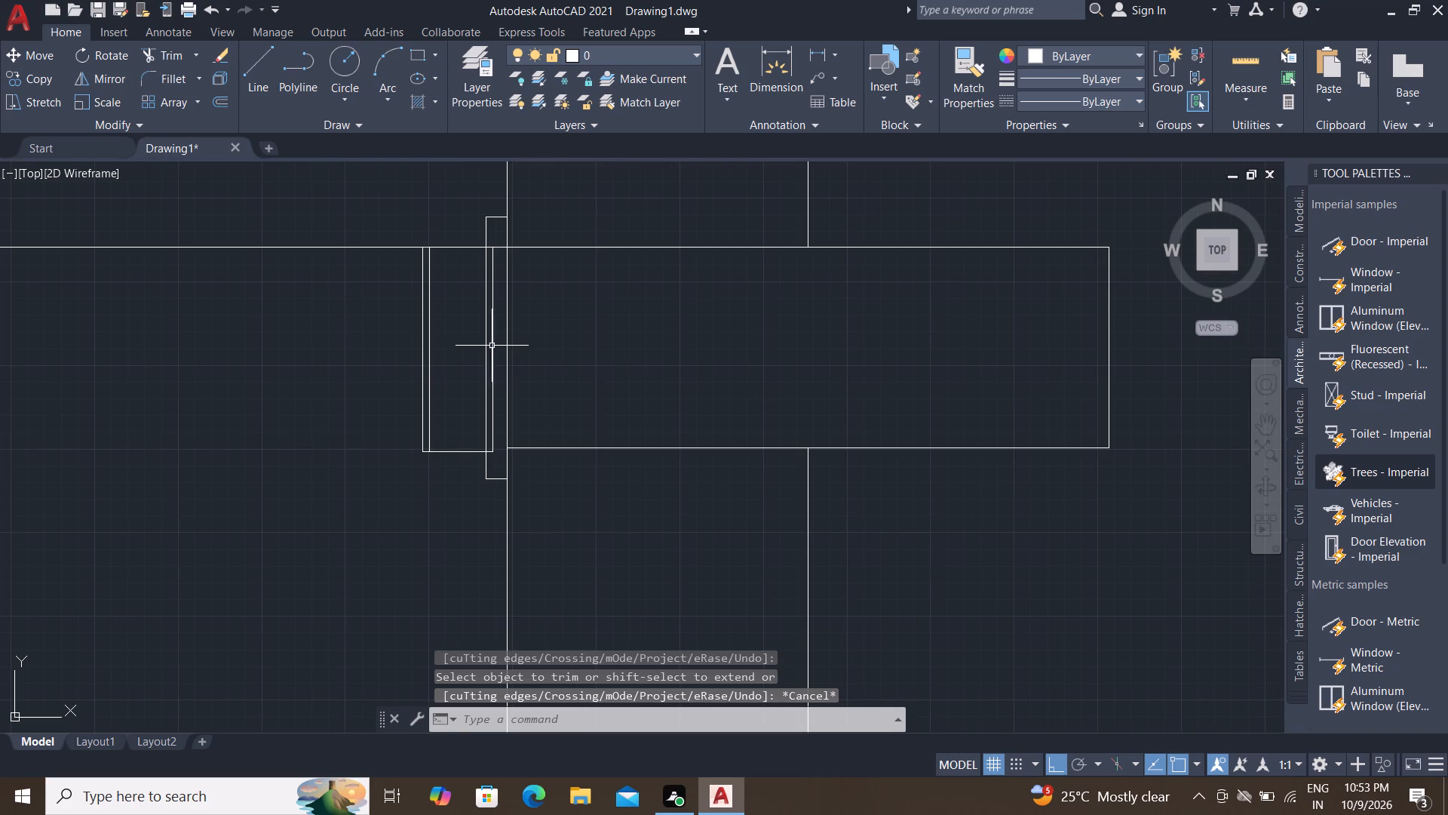
click(492, 346)
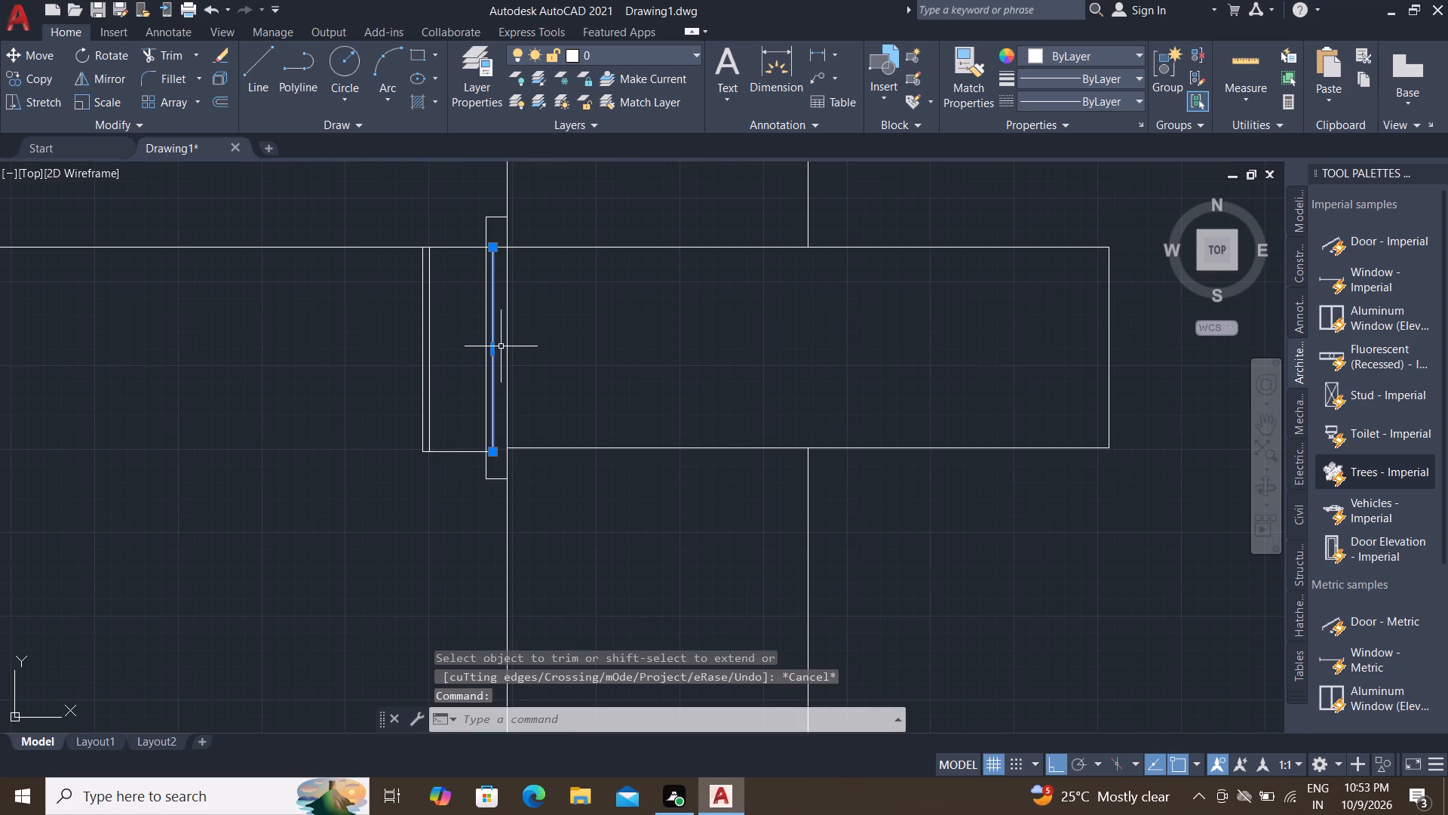
key(Delete)
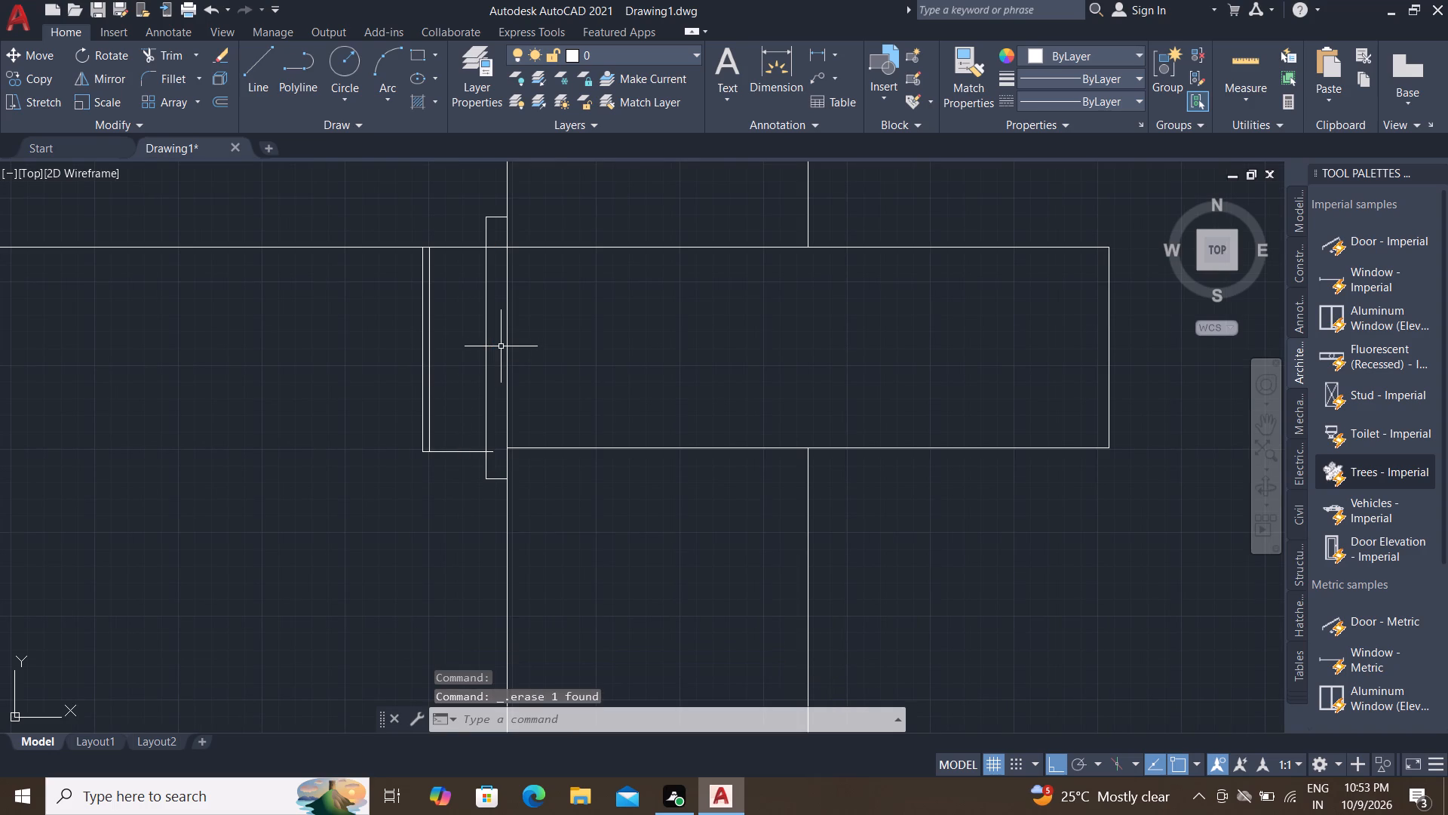
Trim the two short horizontal pieces inside the flange, at the pipe's top and bottom edges.
text(TR)
key(space)
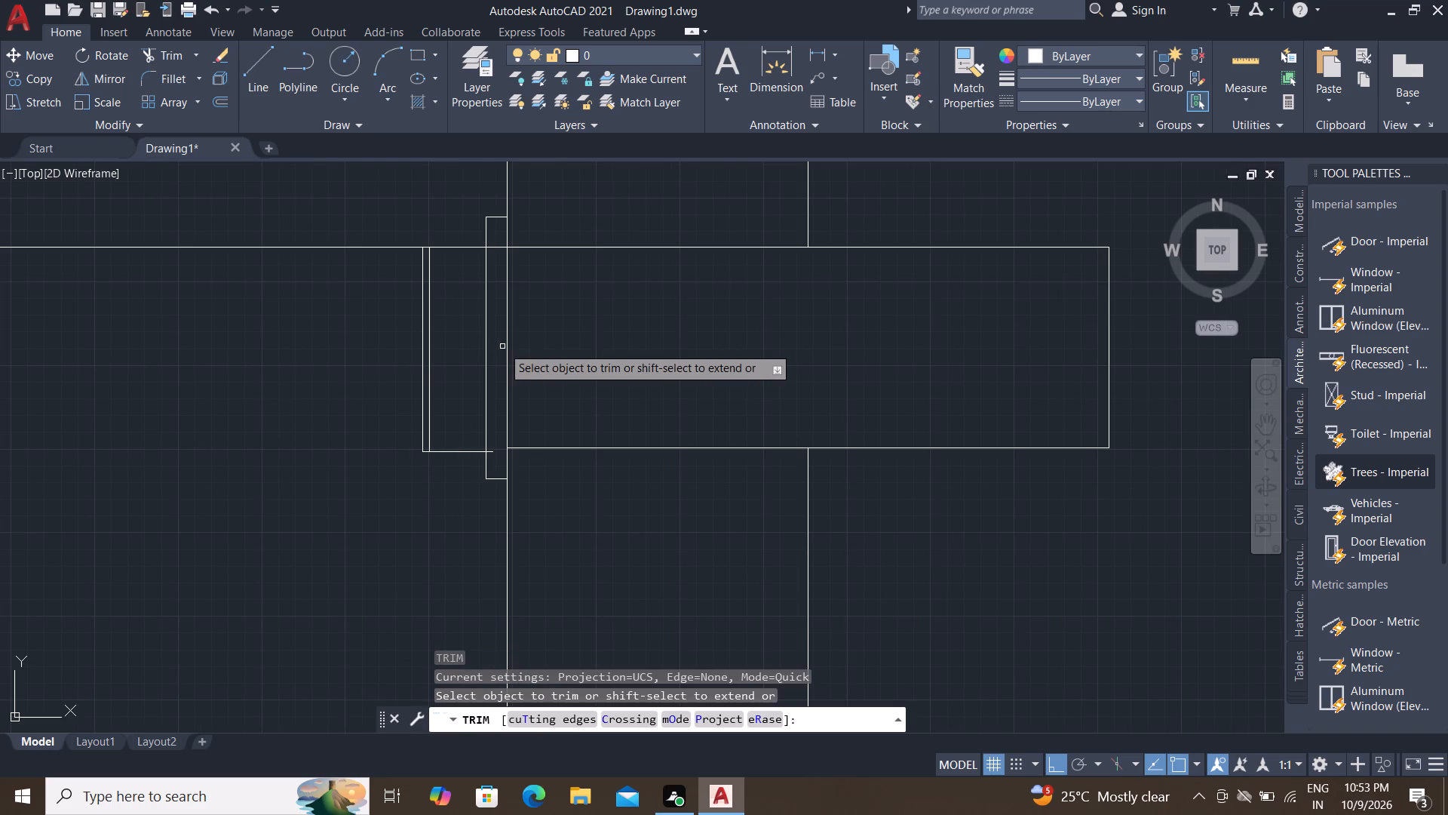
click(496, 248)
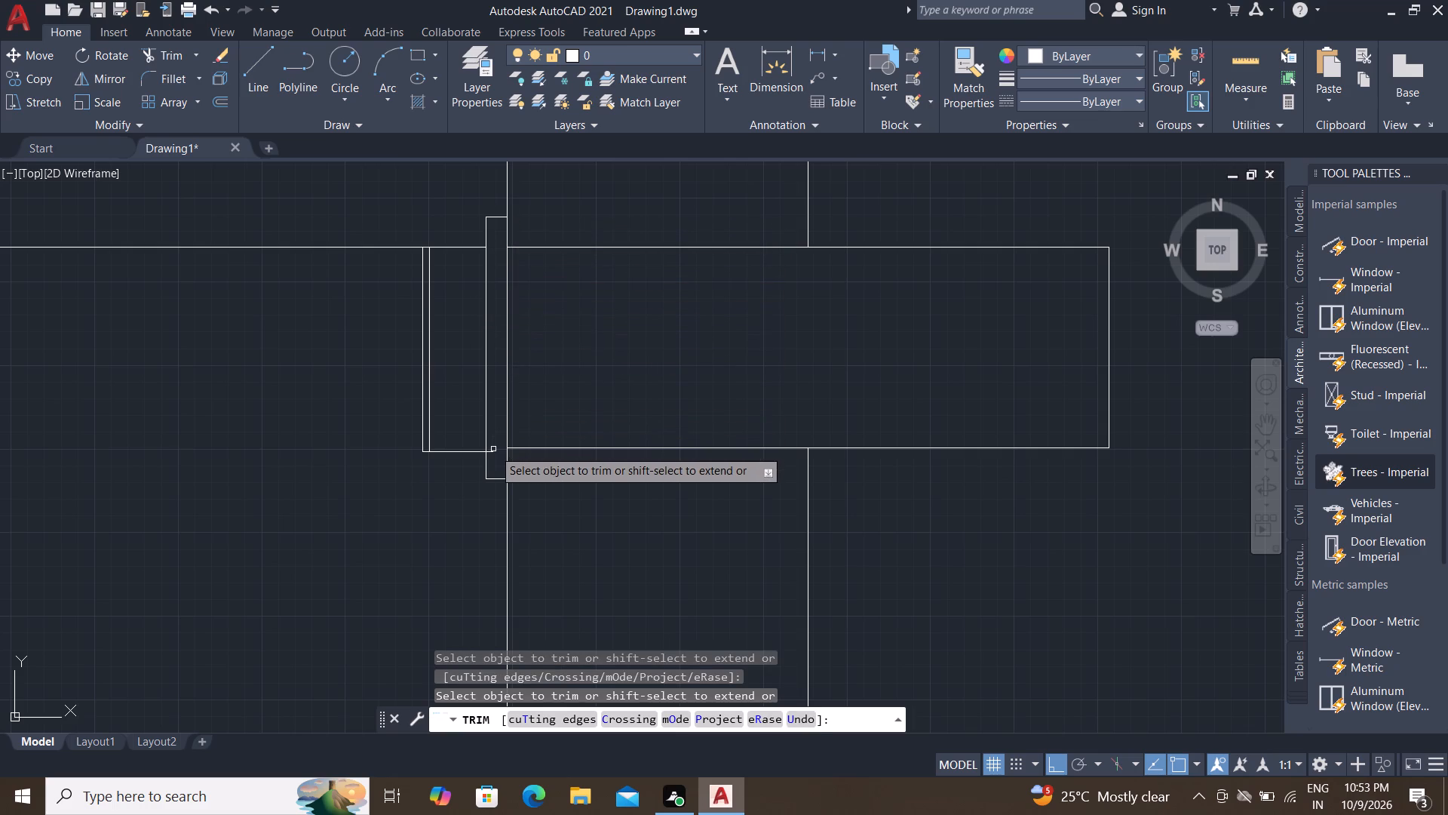
click(493, 449)
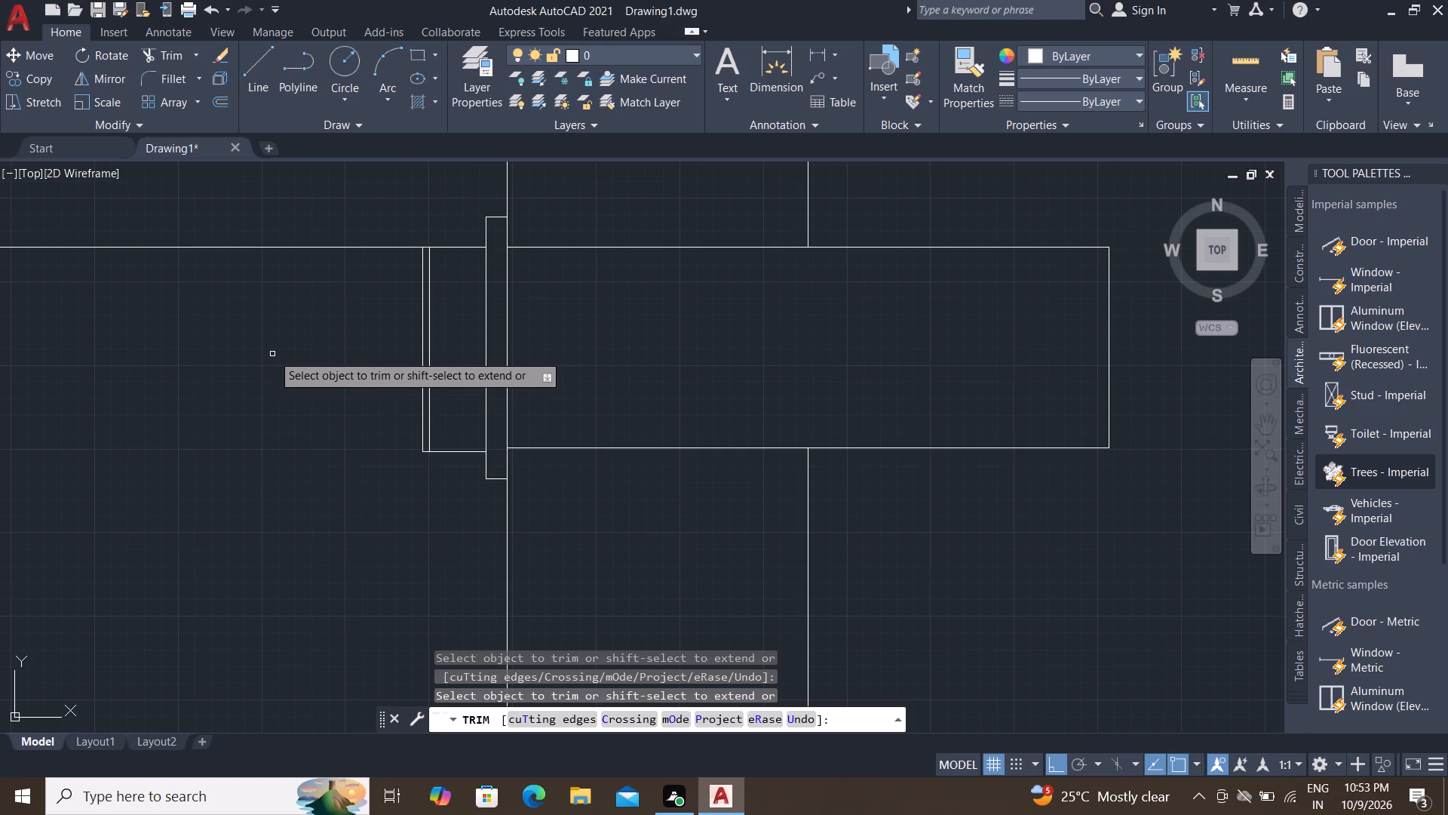
key(Escape)
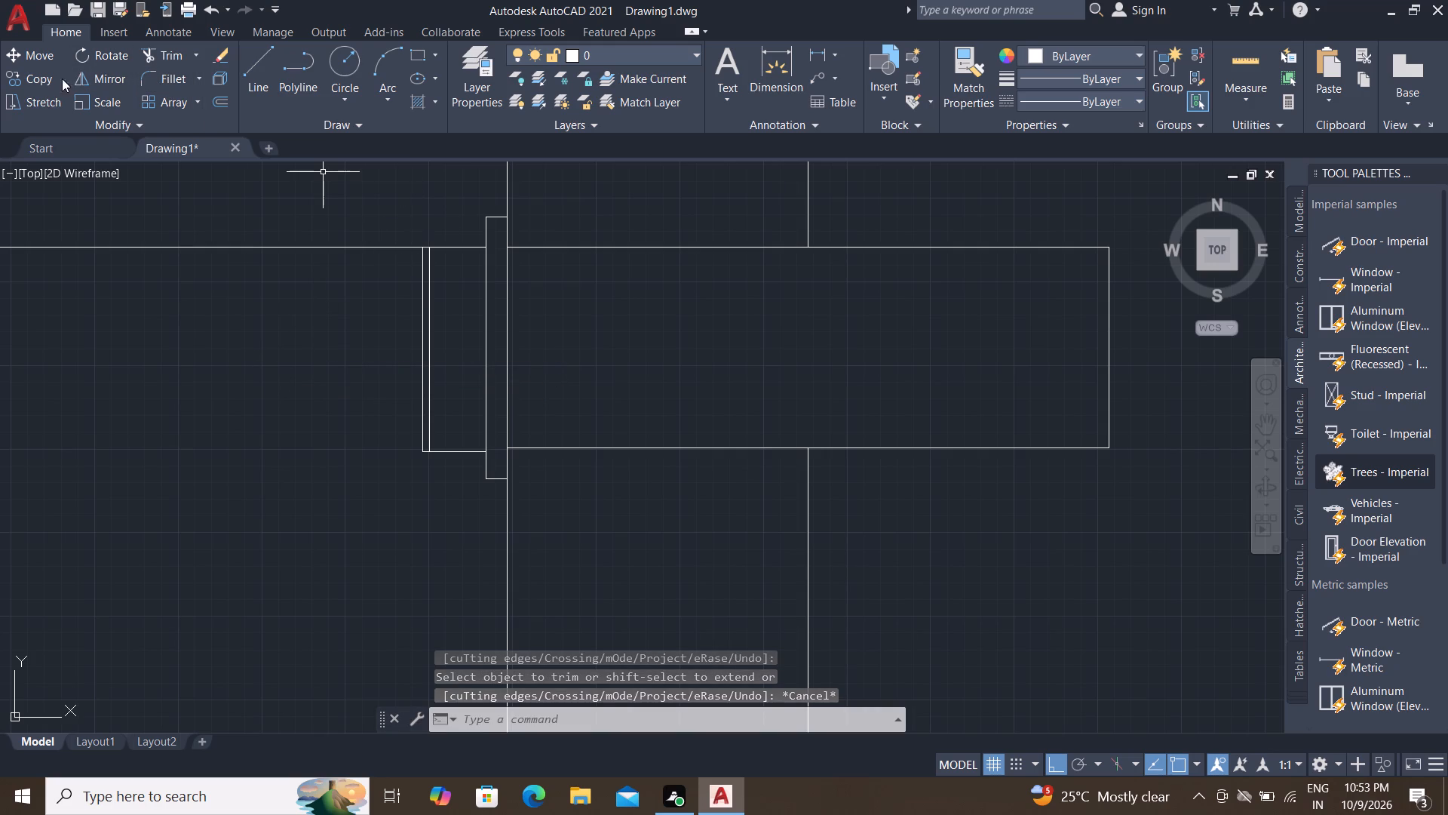
Draw an open stepped elbow outline from the coupling's outer bottom corner: short outward run, downward, outward again, and about 6.5" up.
scroll(299, 297, down, 2)
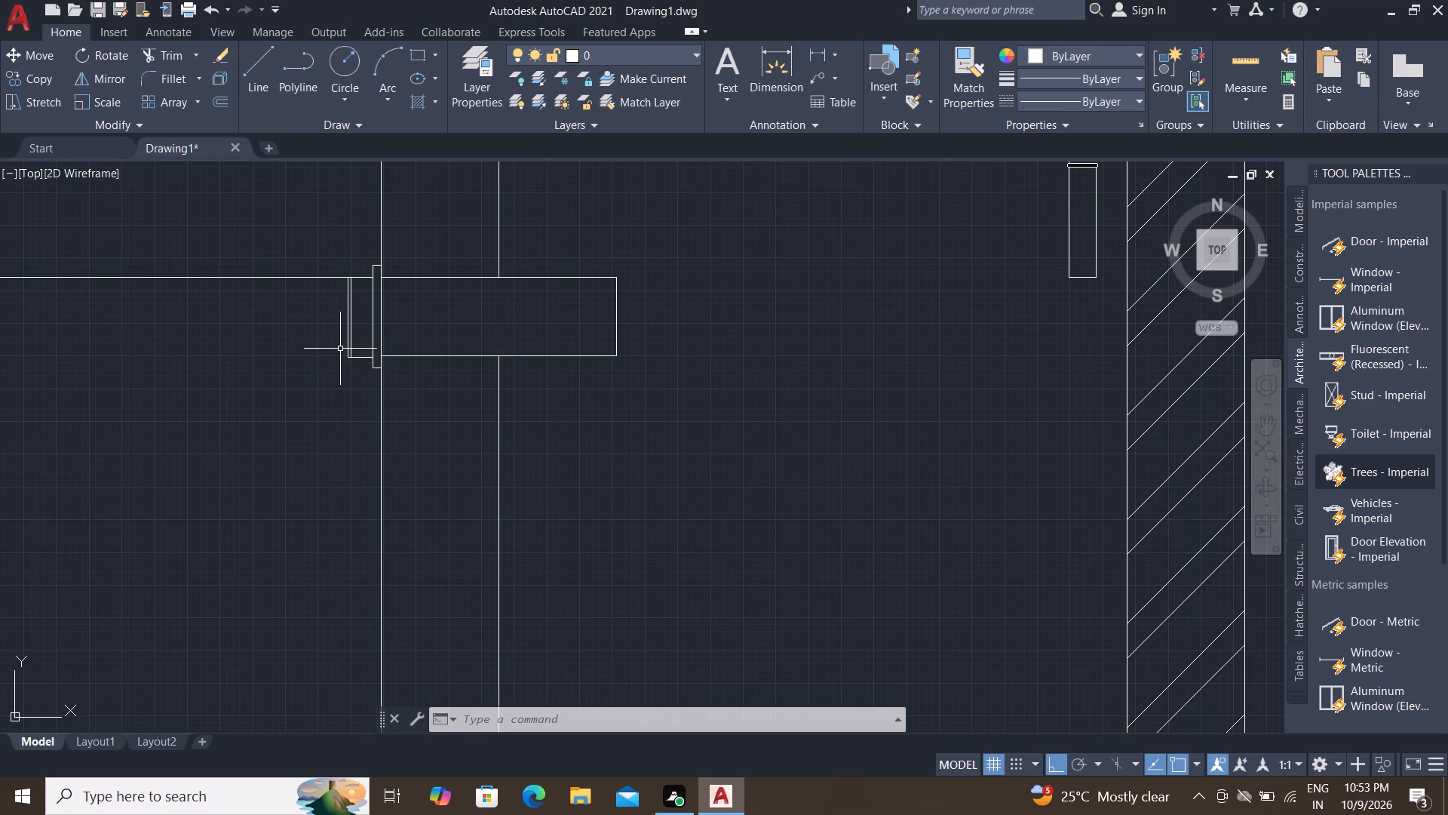
text(L)
key(space)
scroll(341, 357, up, 4)
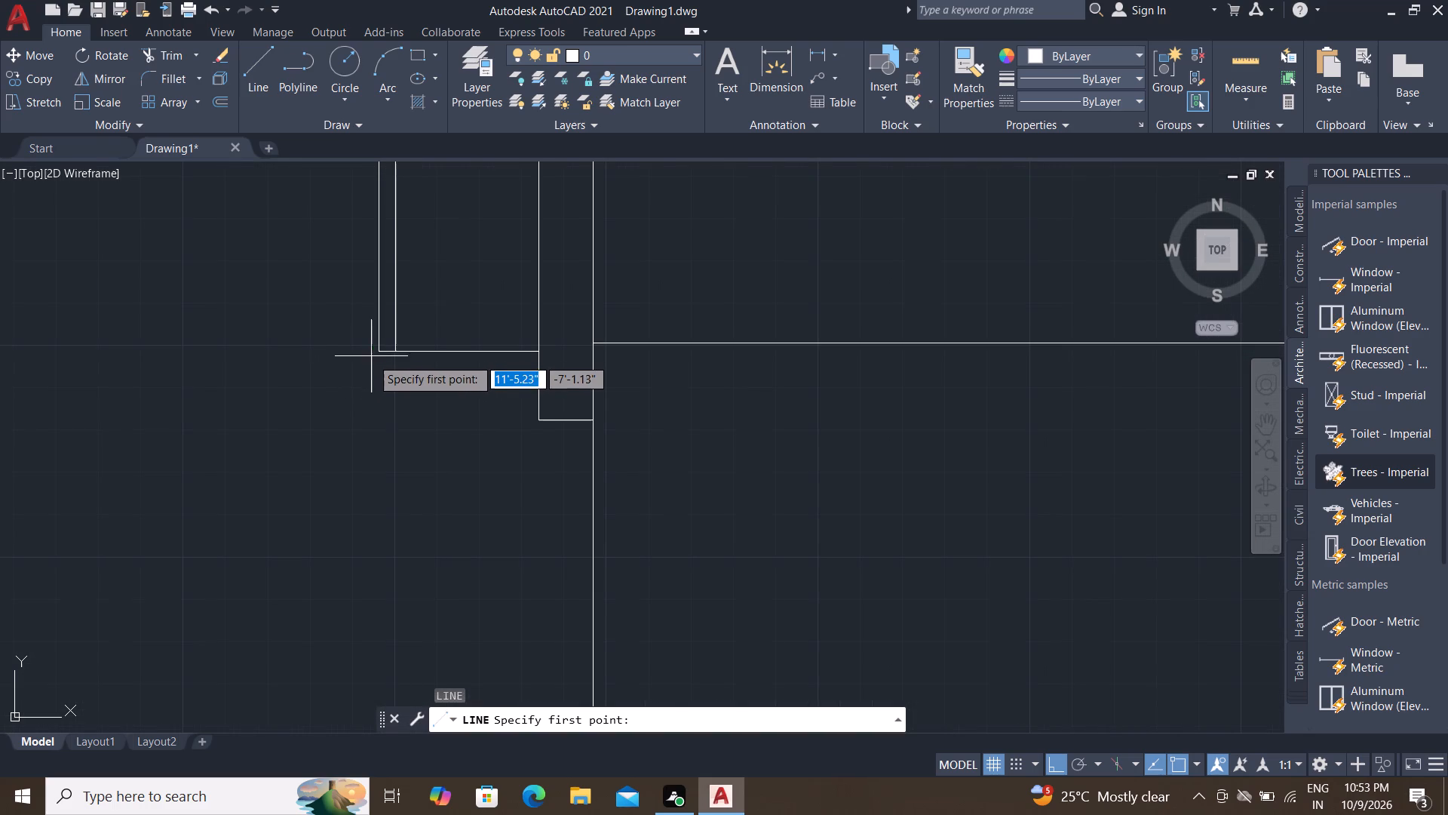
click(376, 346)
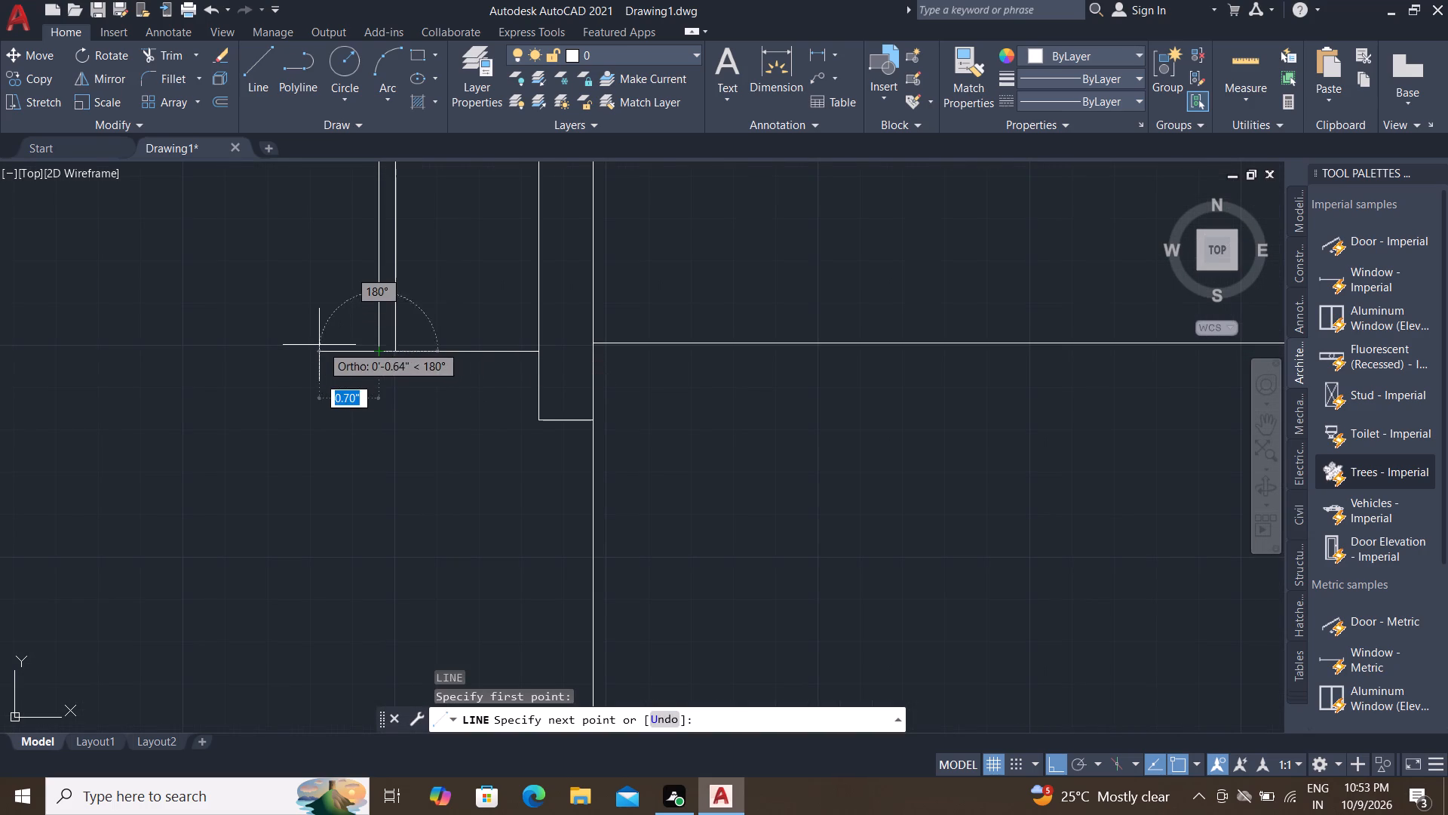
click(308, 342)
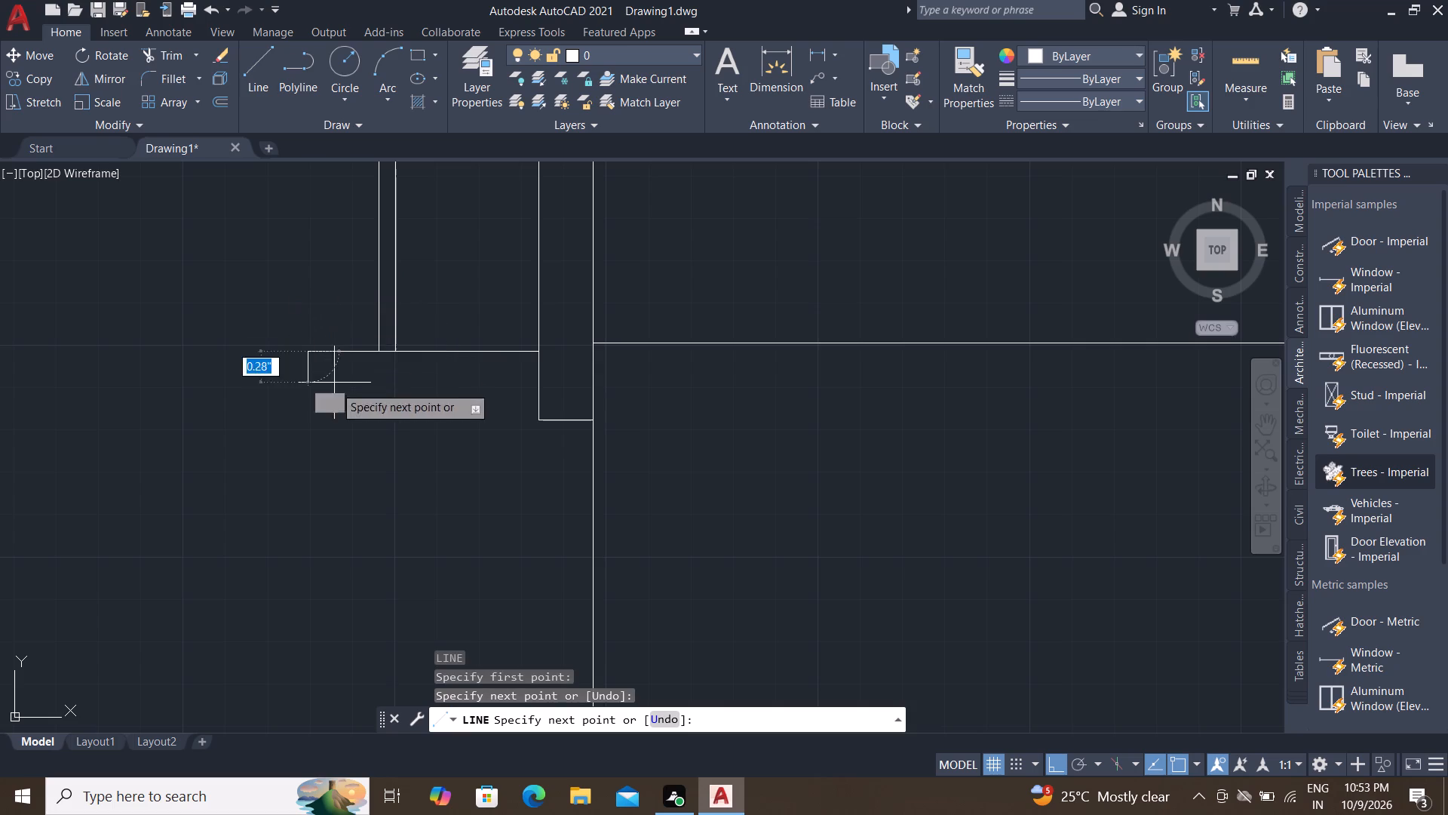
scroll(325, 511, down, 4)
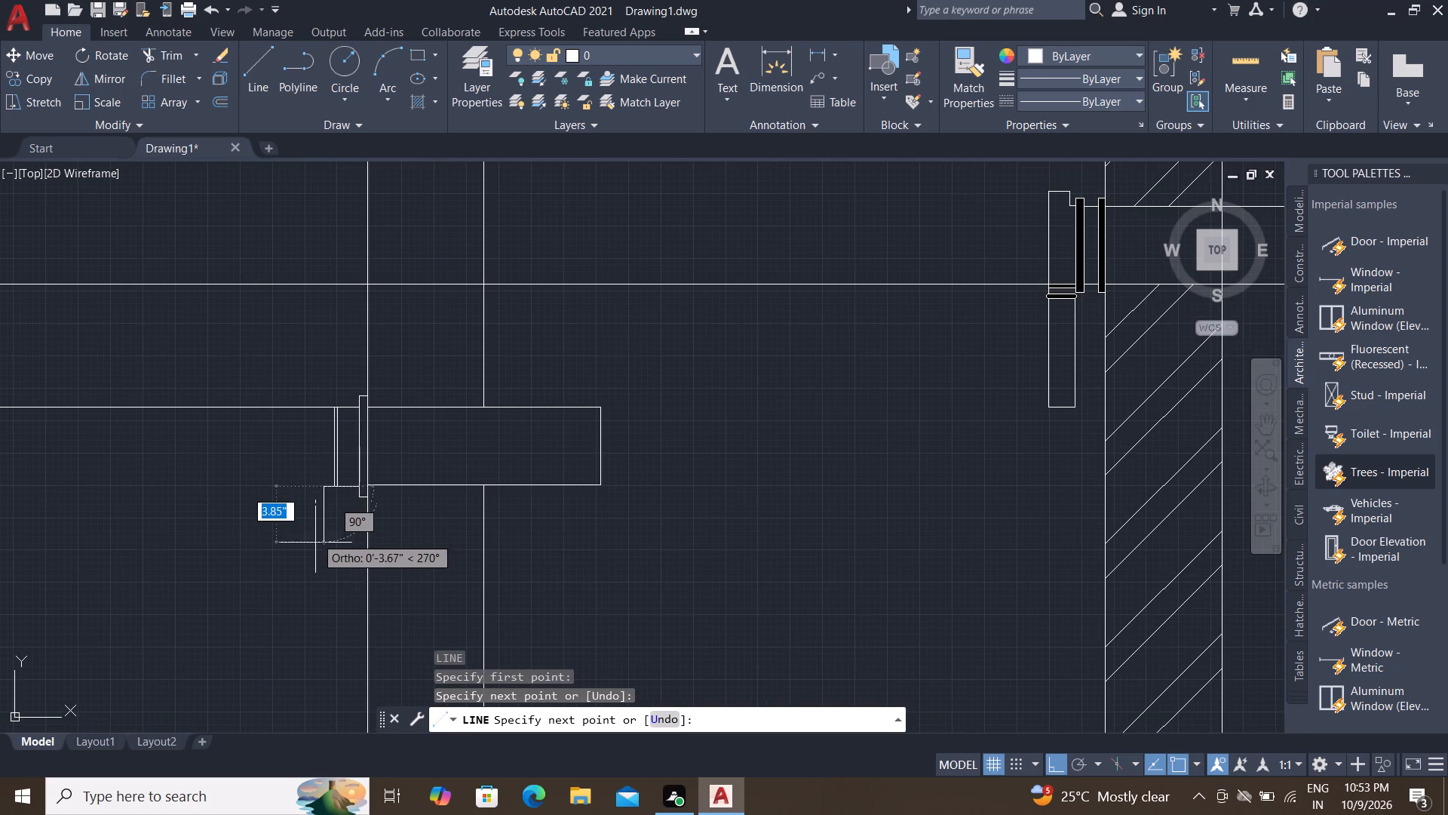
click(313, 555)
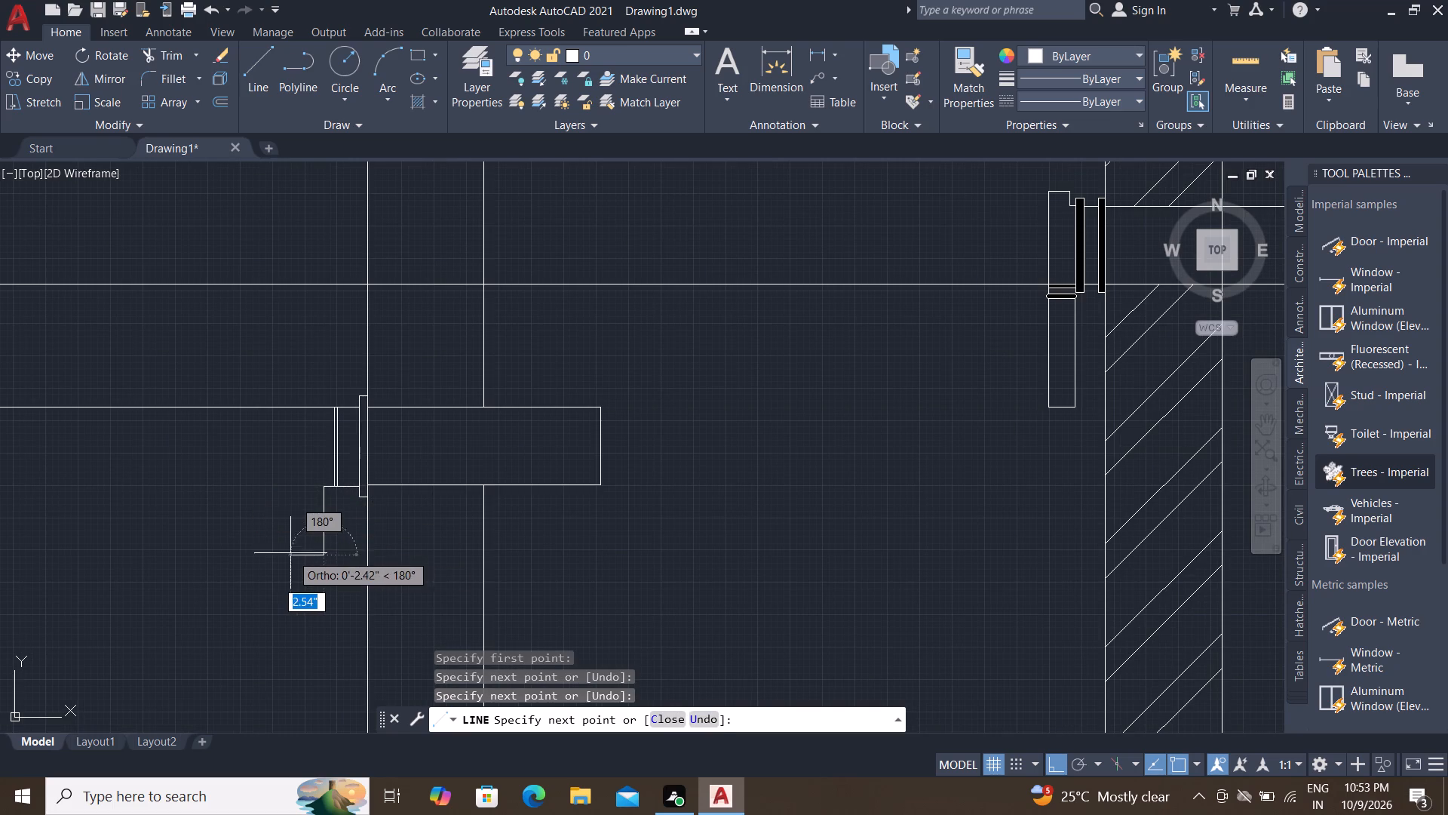
click(241, 552)
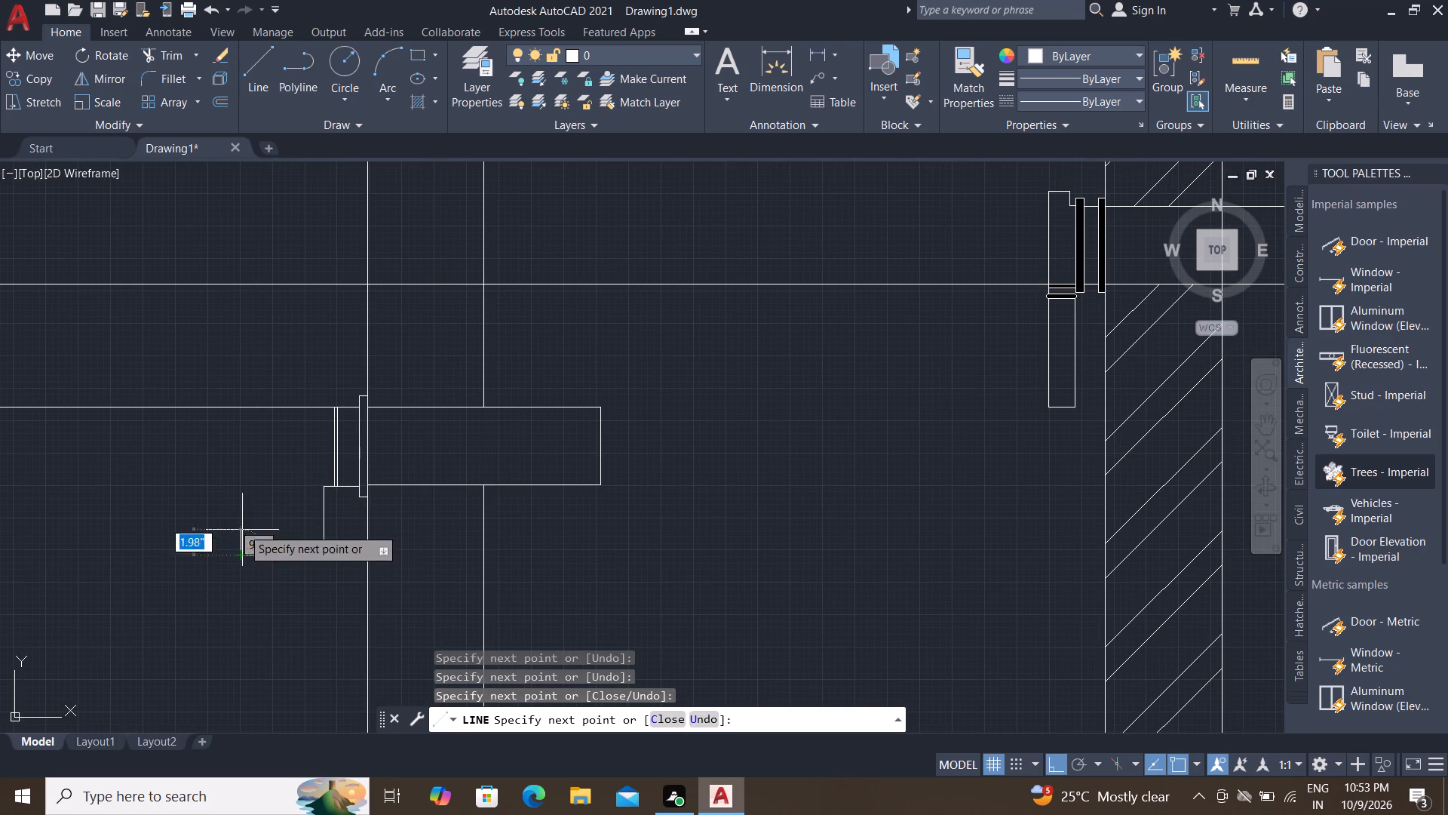
click(244, 472)
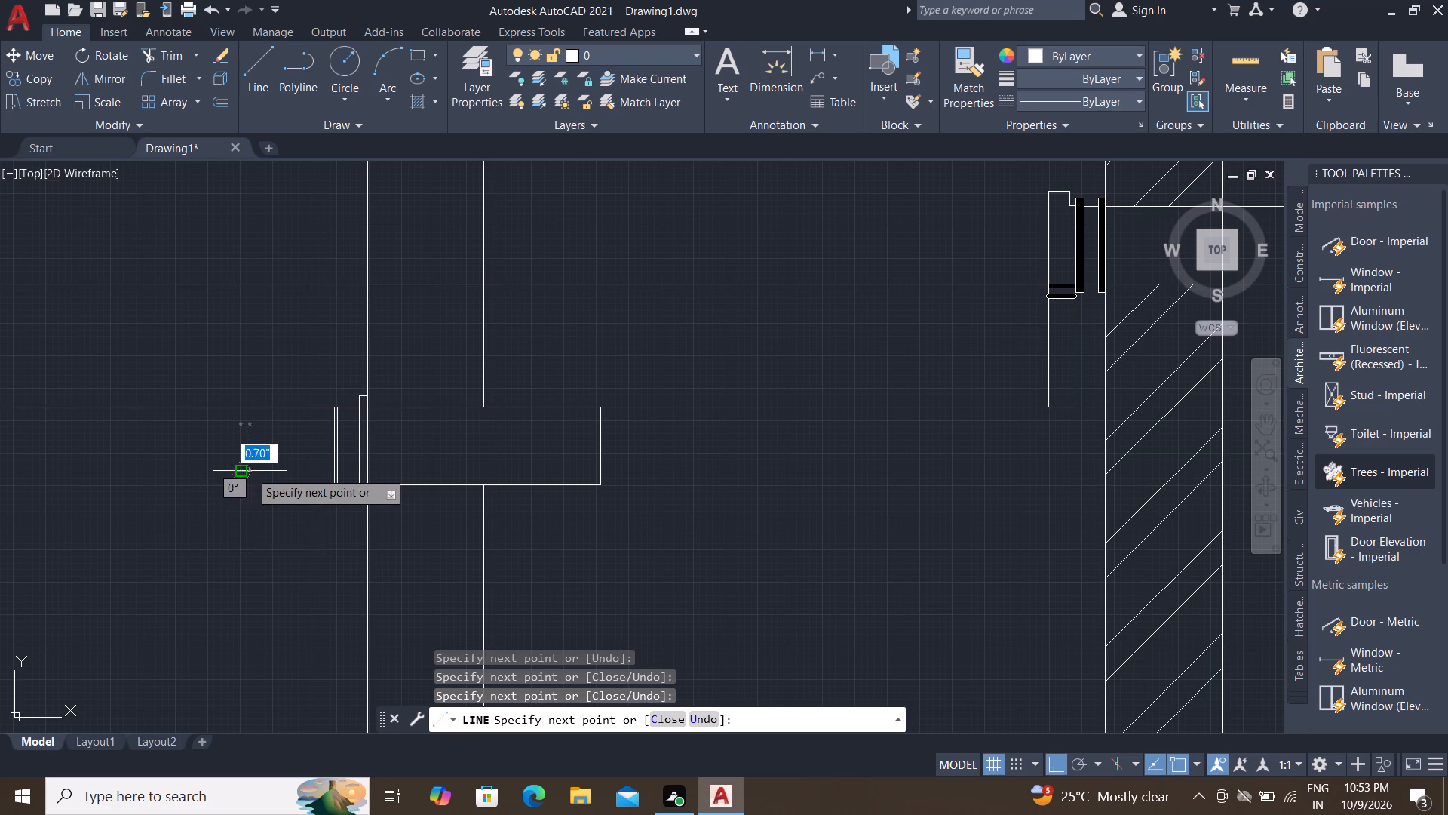
key(Escape)
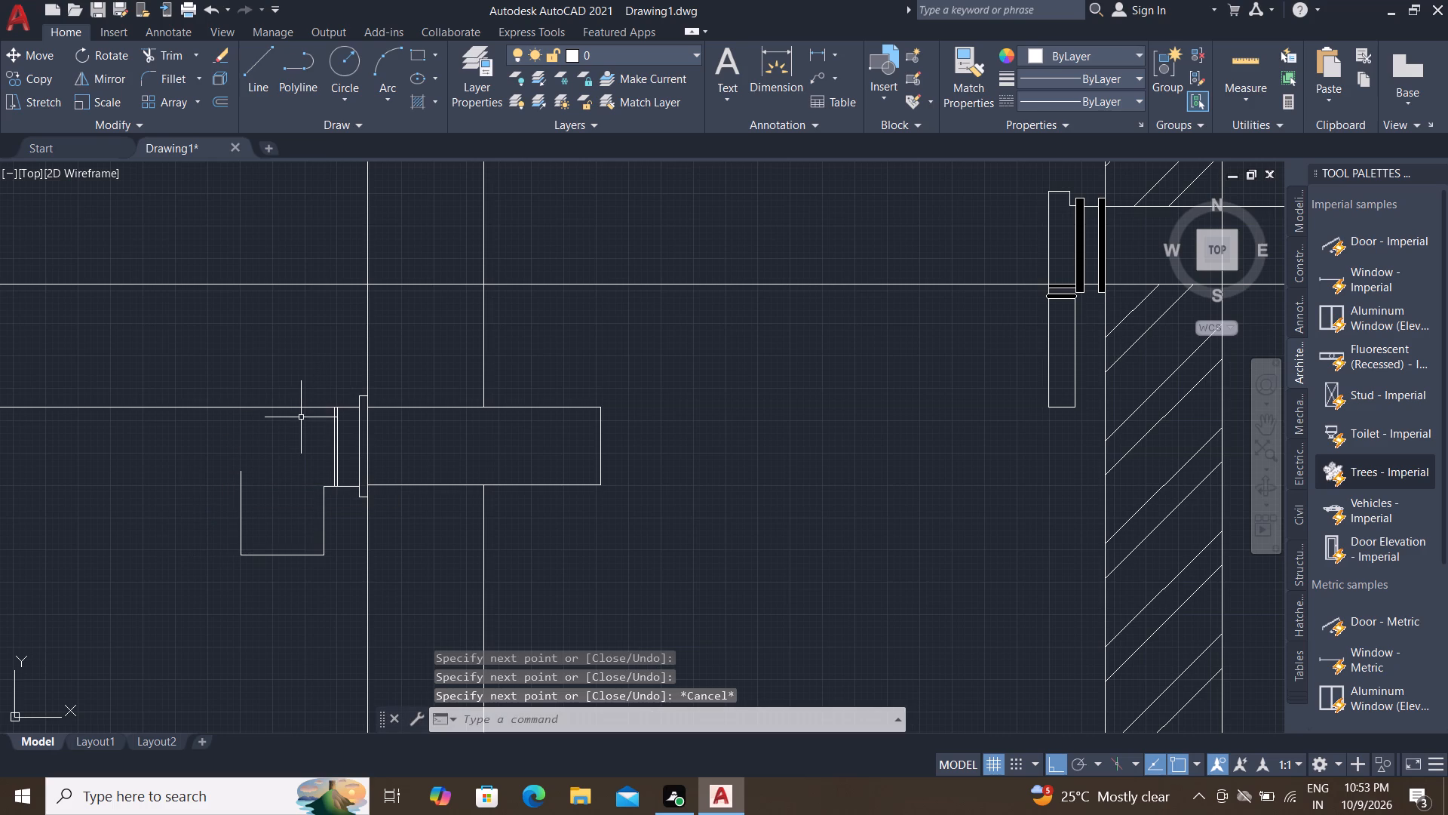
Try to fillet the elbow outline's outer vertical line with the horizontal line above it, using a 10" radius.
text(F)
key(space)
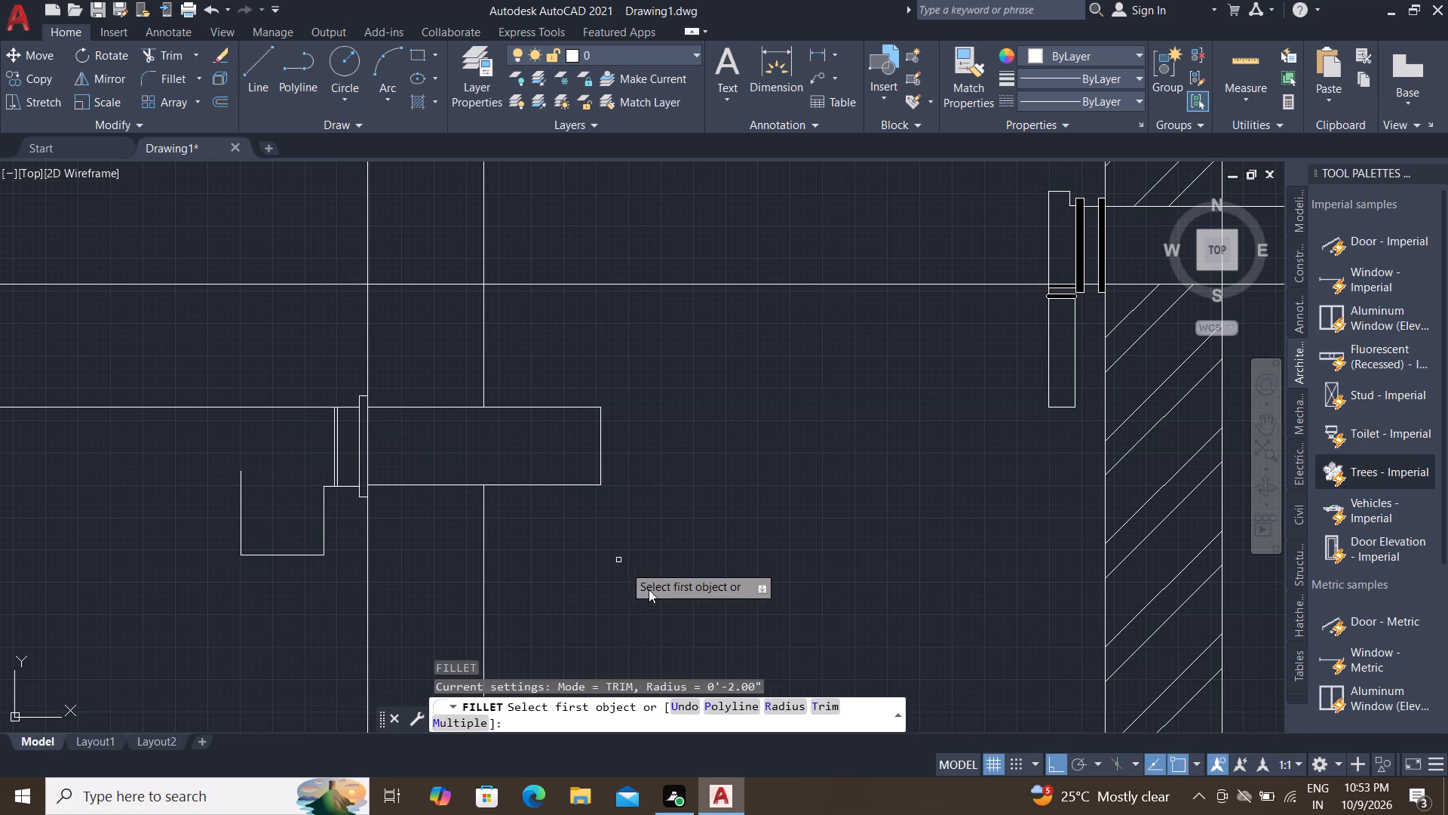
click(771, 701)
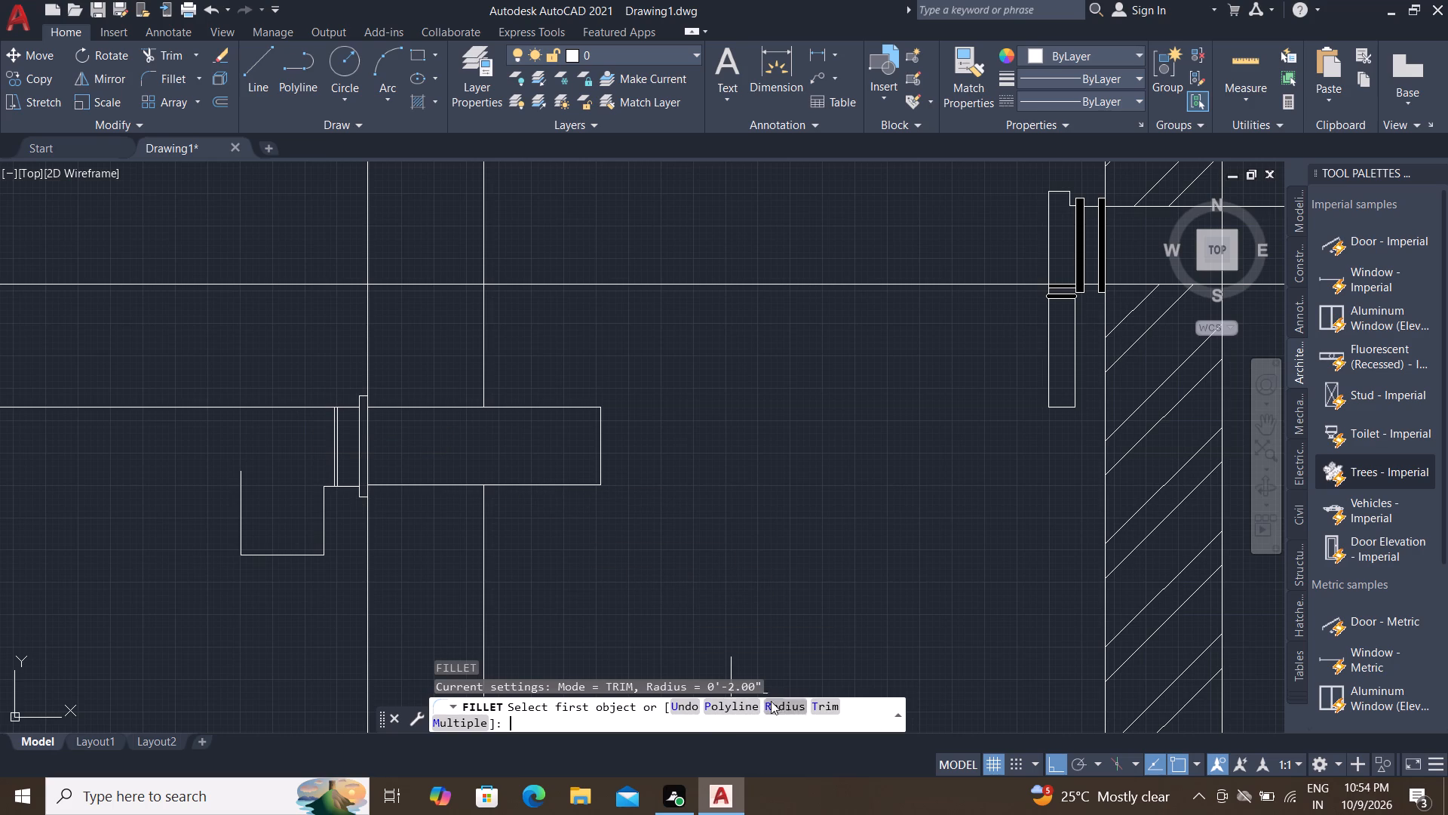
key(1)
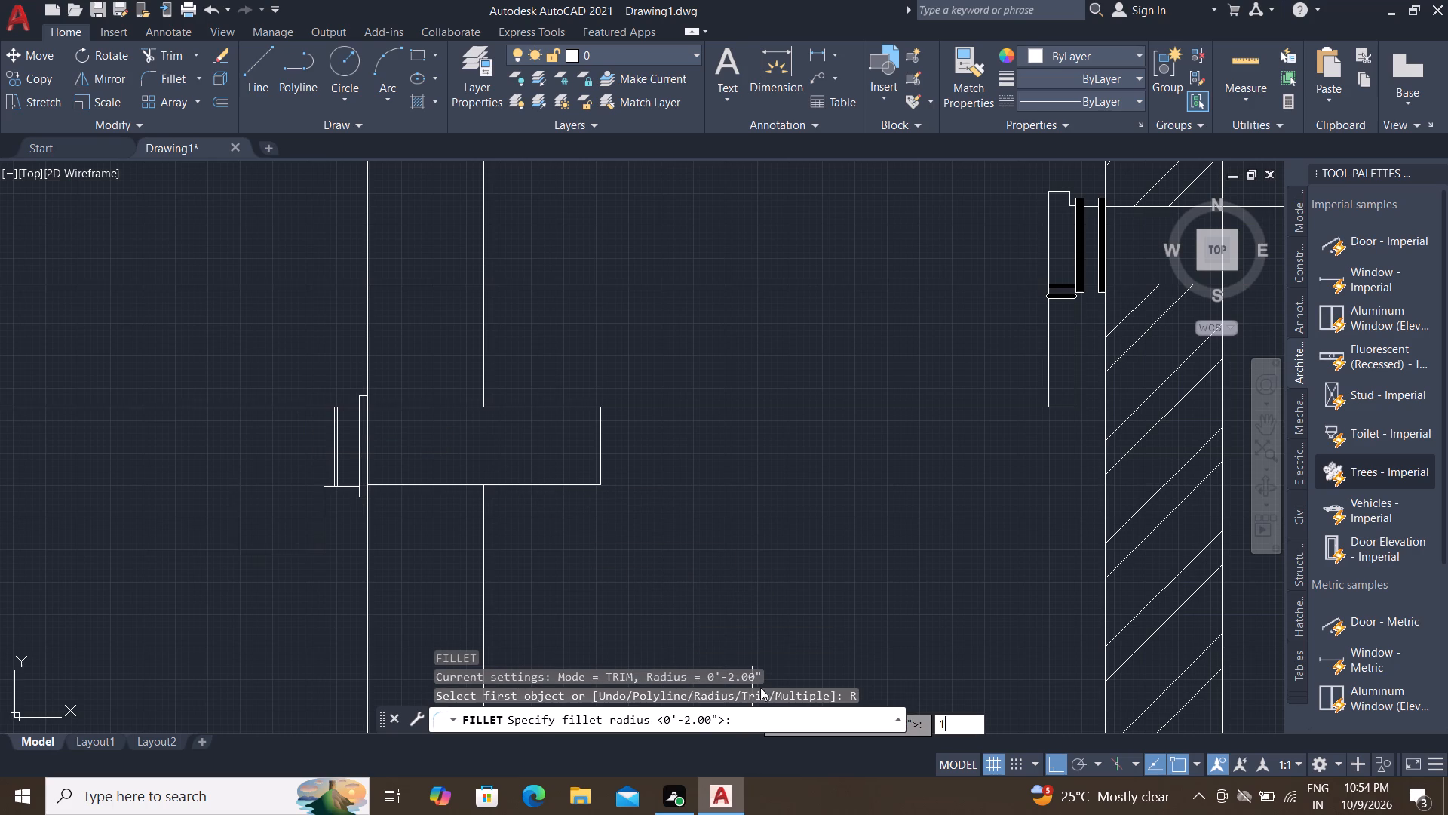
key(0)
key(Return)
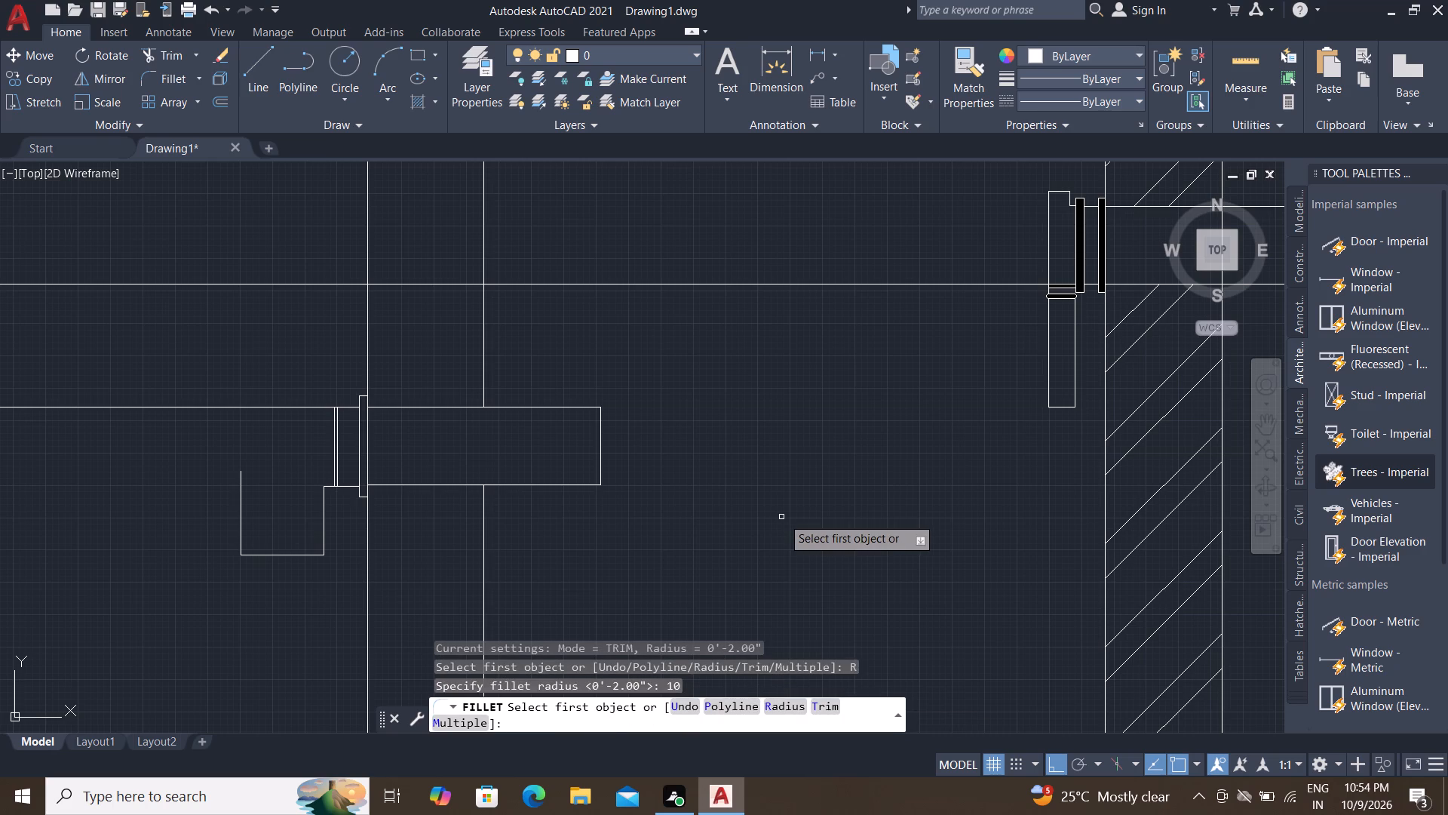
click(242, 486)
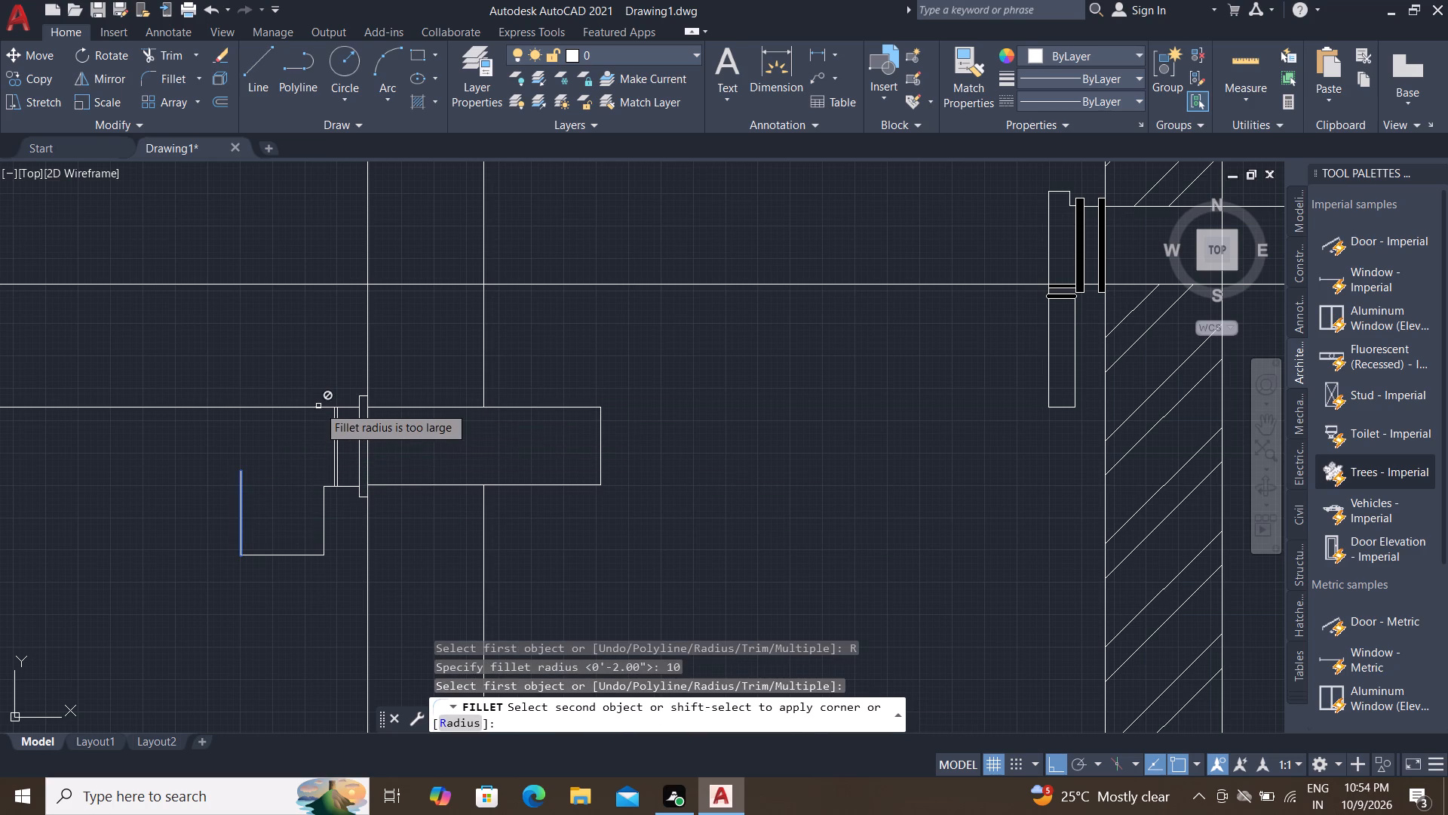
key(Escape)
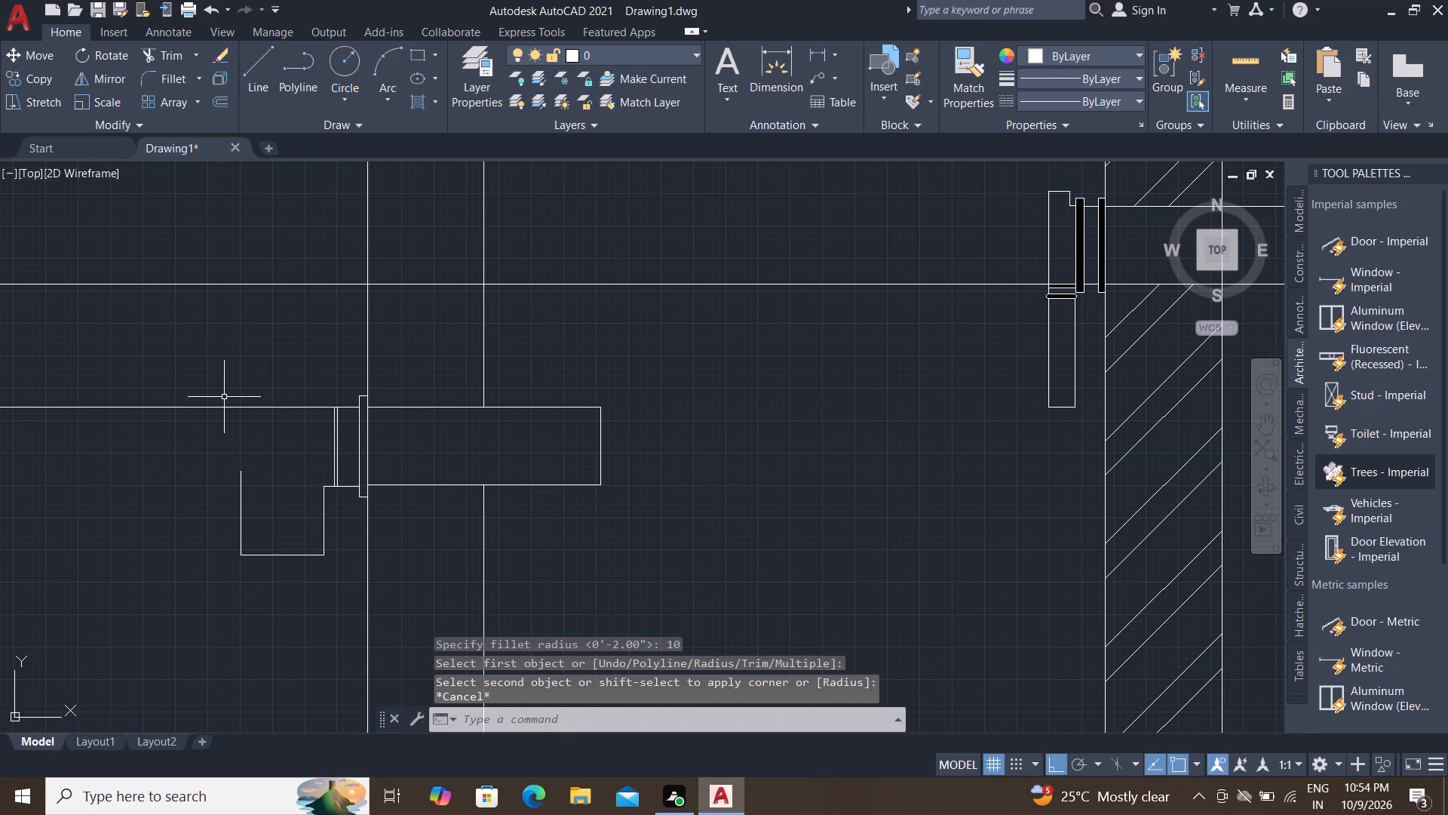
Extend the elbow outline's outer vertical line up to the horizontal line above it.
key(e)
text(X)
key(space)
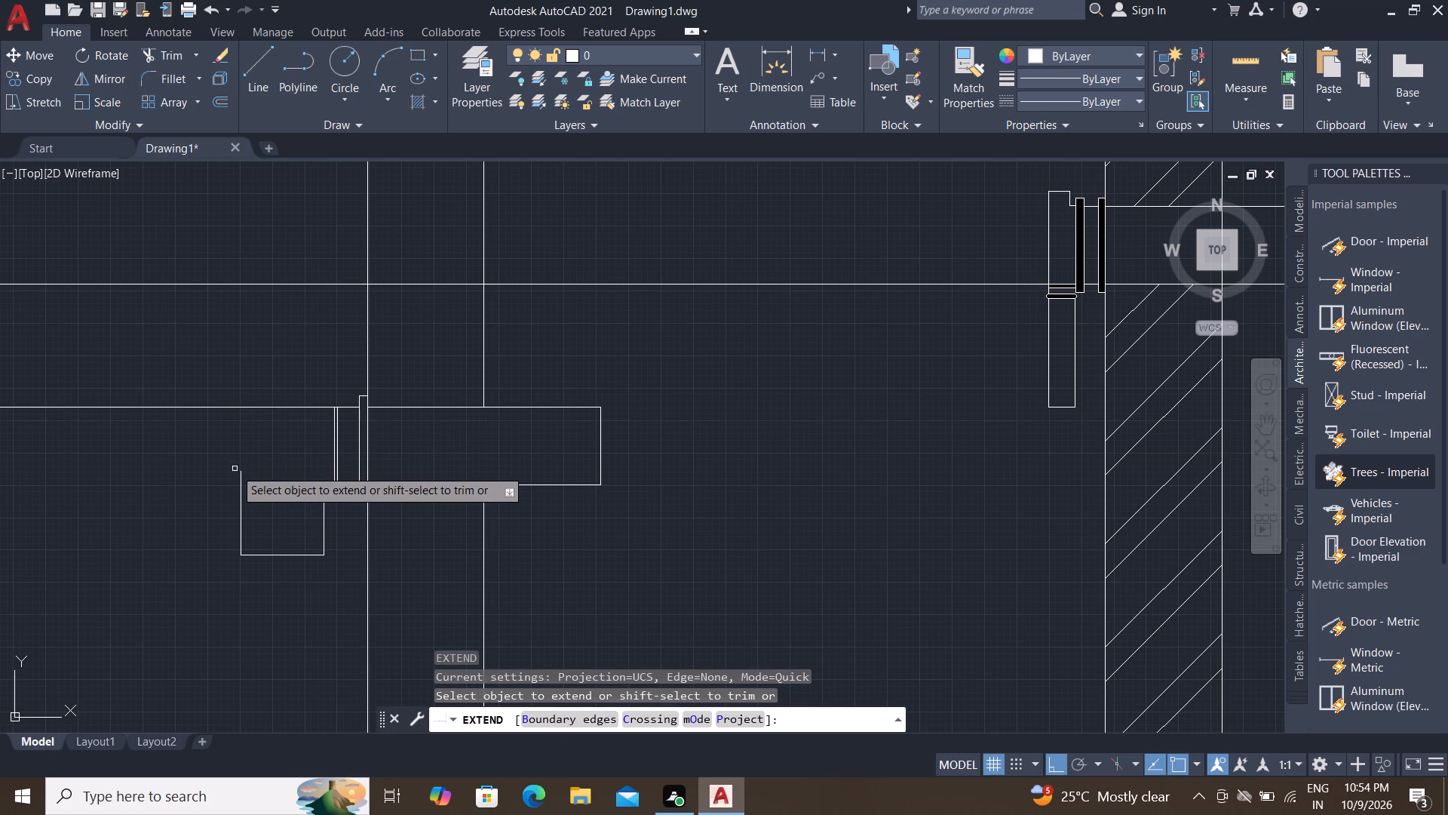
click(242, 478)
key(Escape)
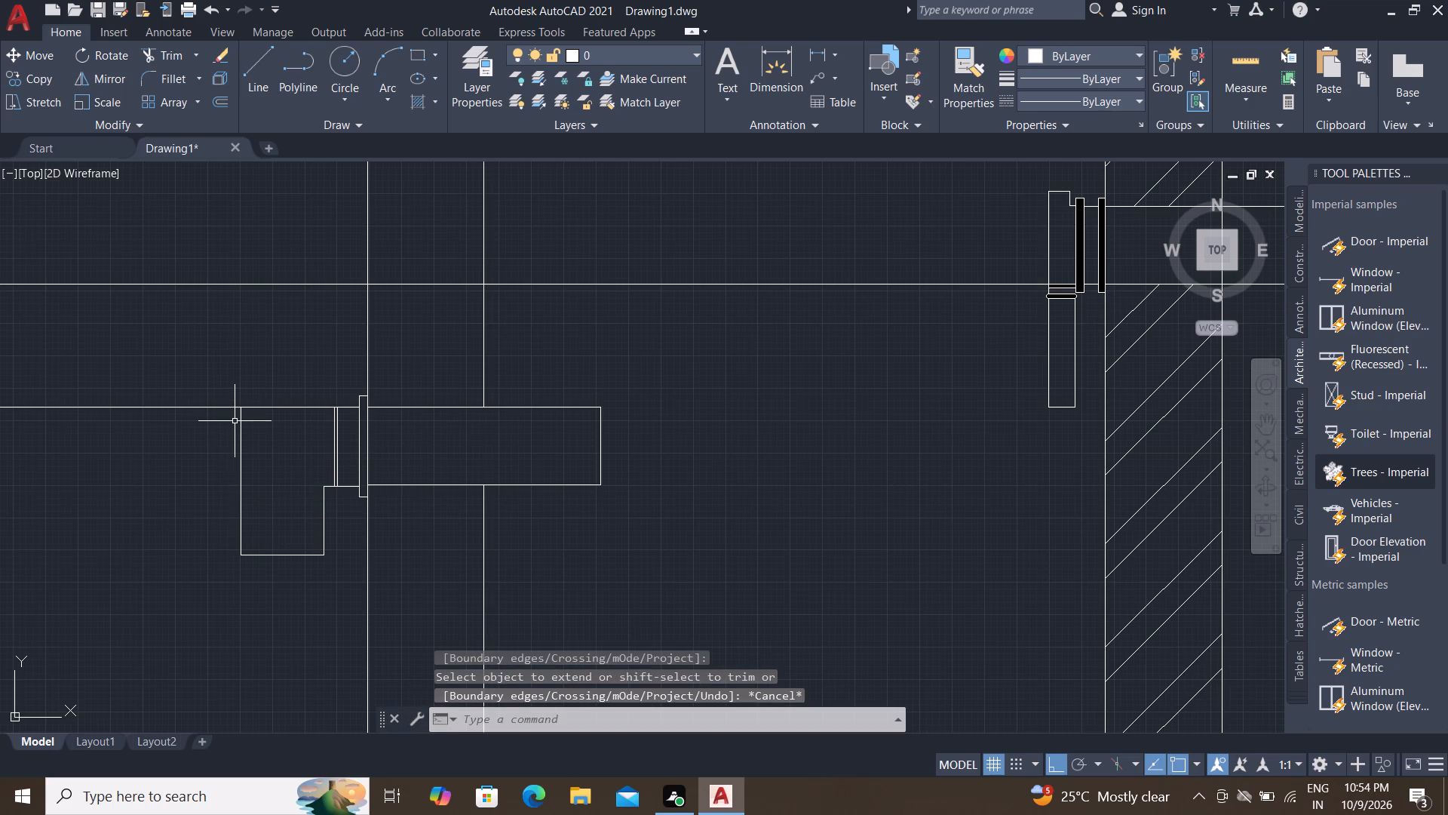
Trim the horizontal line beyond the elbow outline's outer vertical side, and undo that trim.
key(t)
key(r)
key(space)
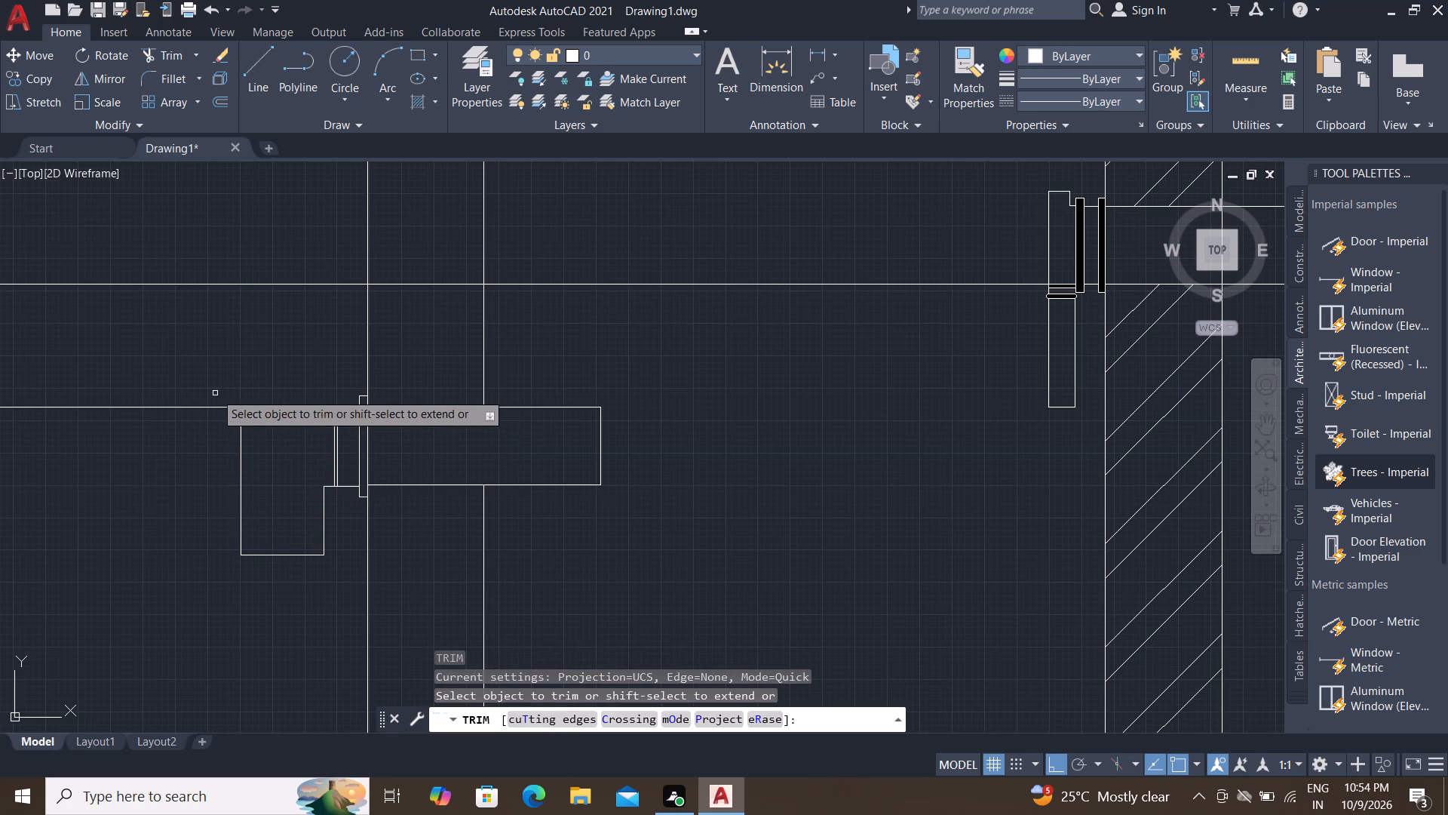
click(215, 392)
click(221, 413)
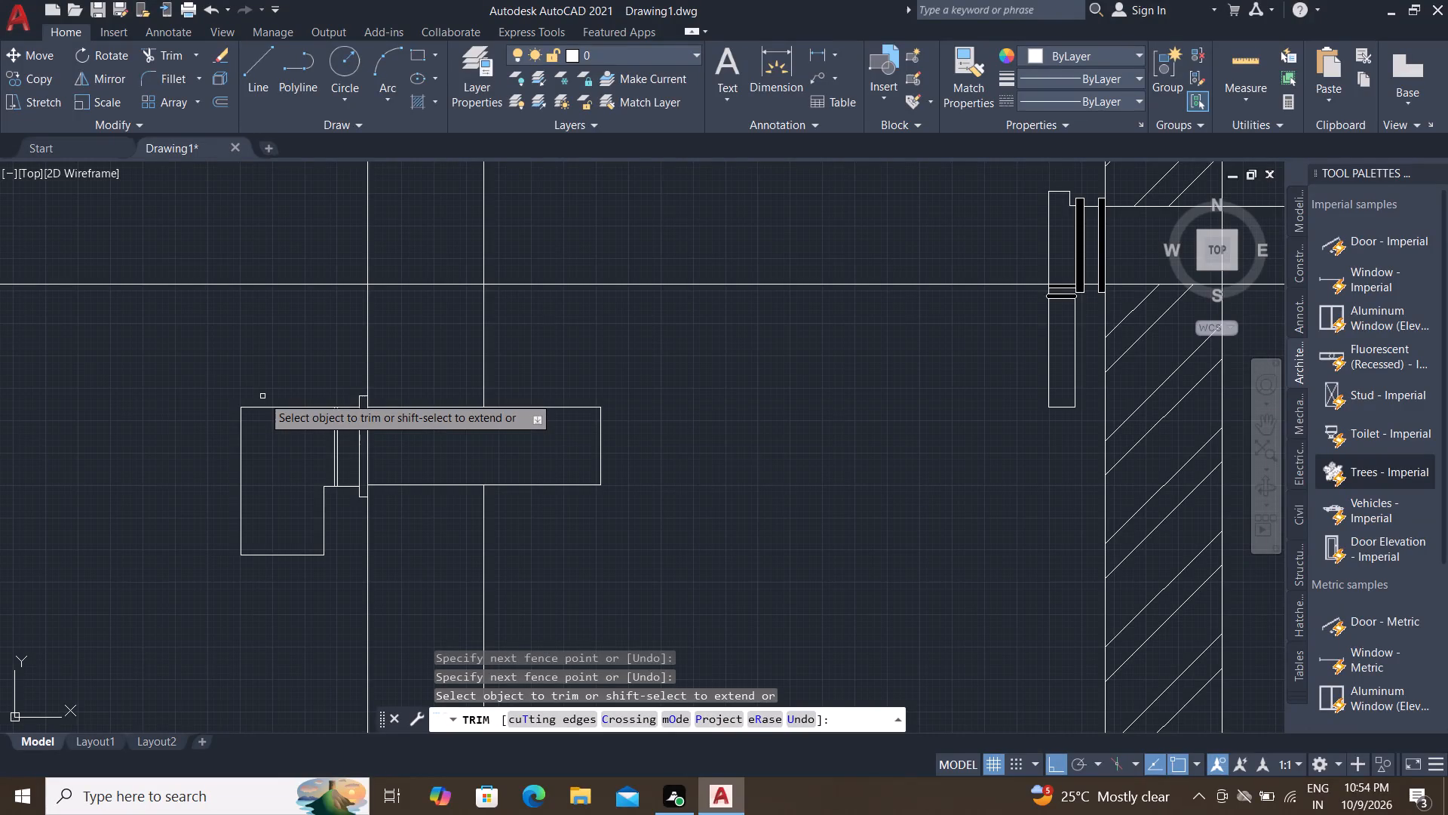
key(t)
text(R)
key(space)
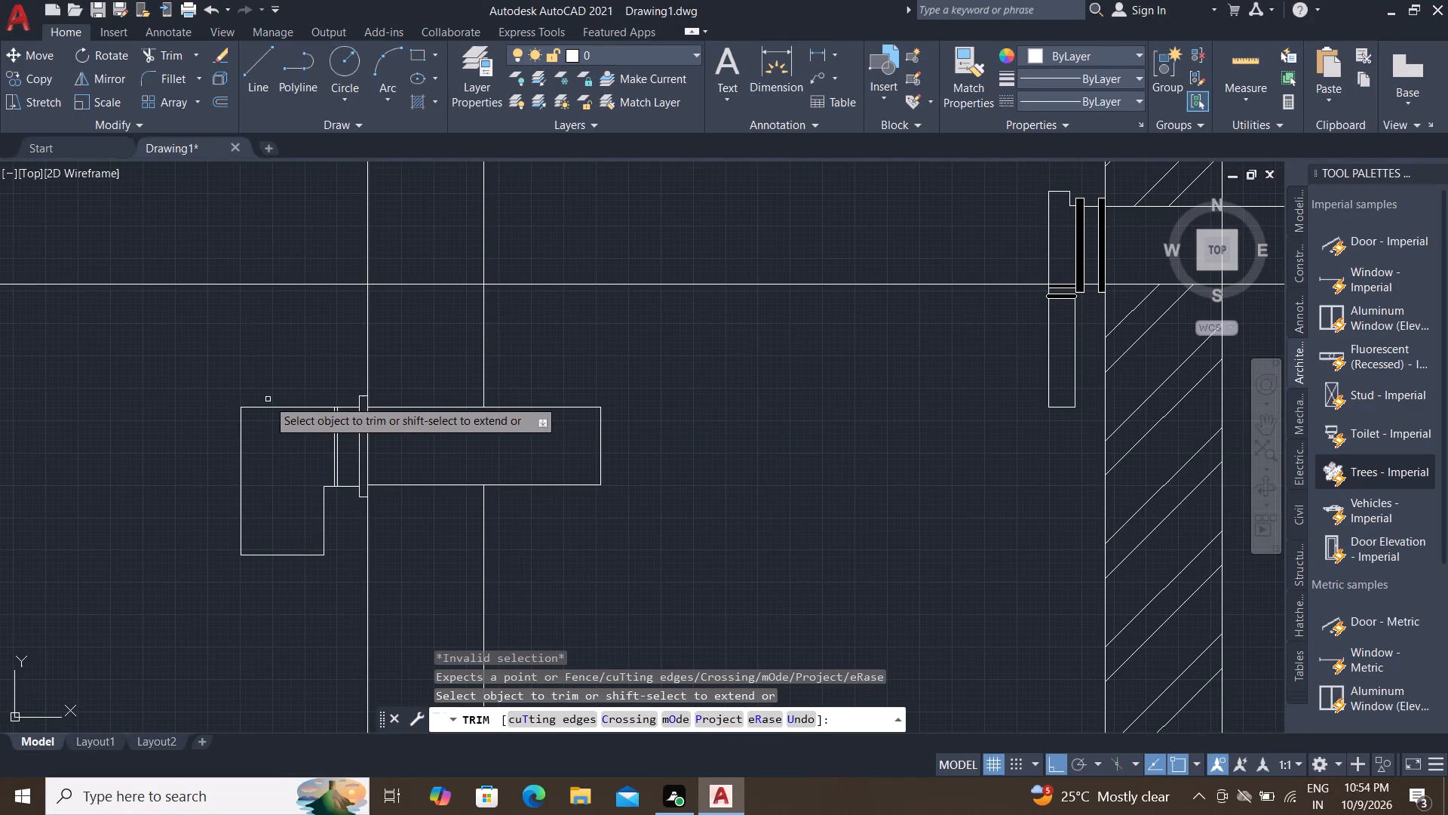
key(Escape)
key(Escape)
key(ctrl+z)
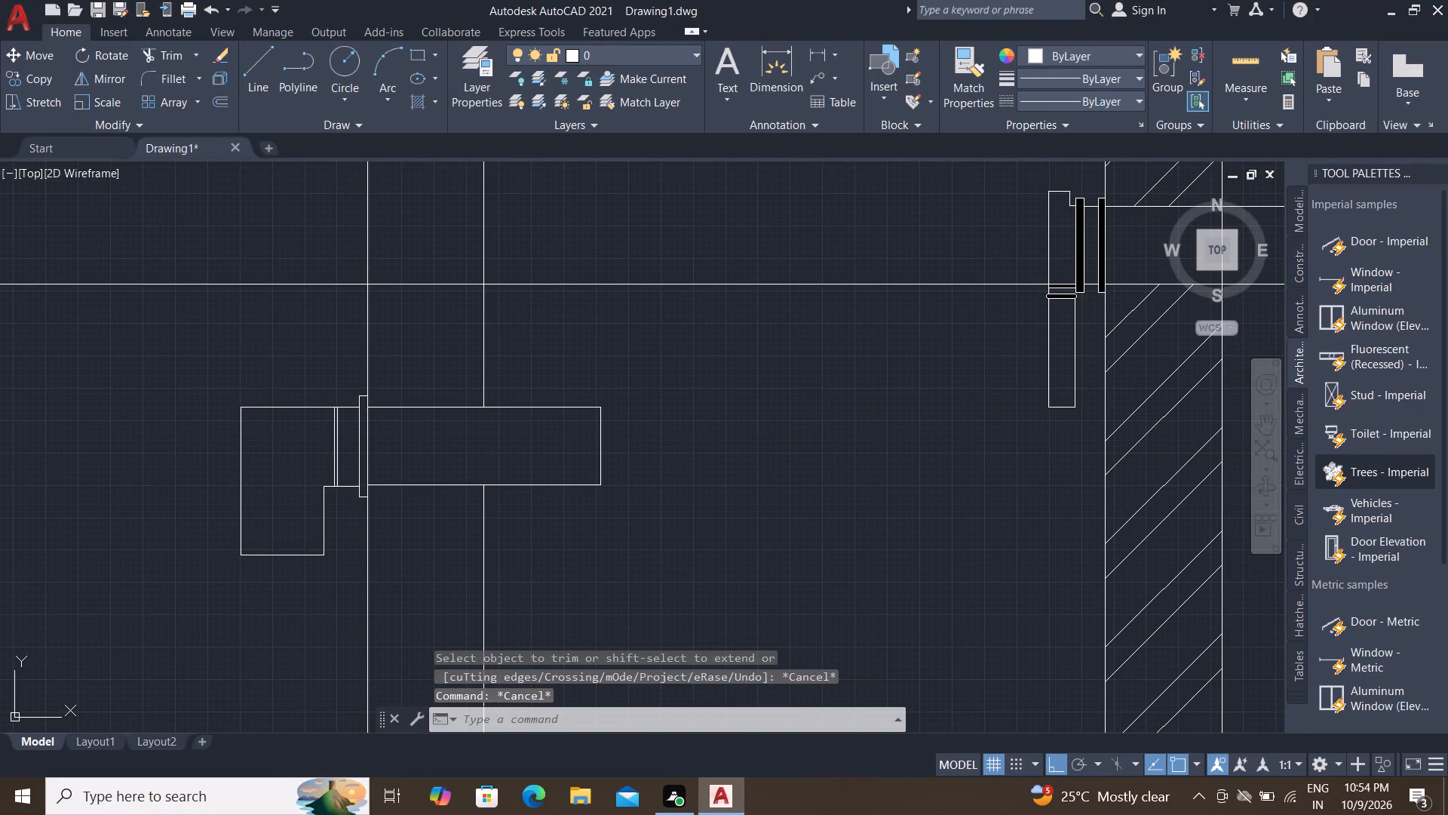
Trim the horizontal line's segment between the elbow outline's outer vertical line and the coupling.
key(Escape)
text(TR)
key(space)
click(269, 391)
click(283, 423)
key(Escape)
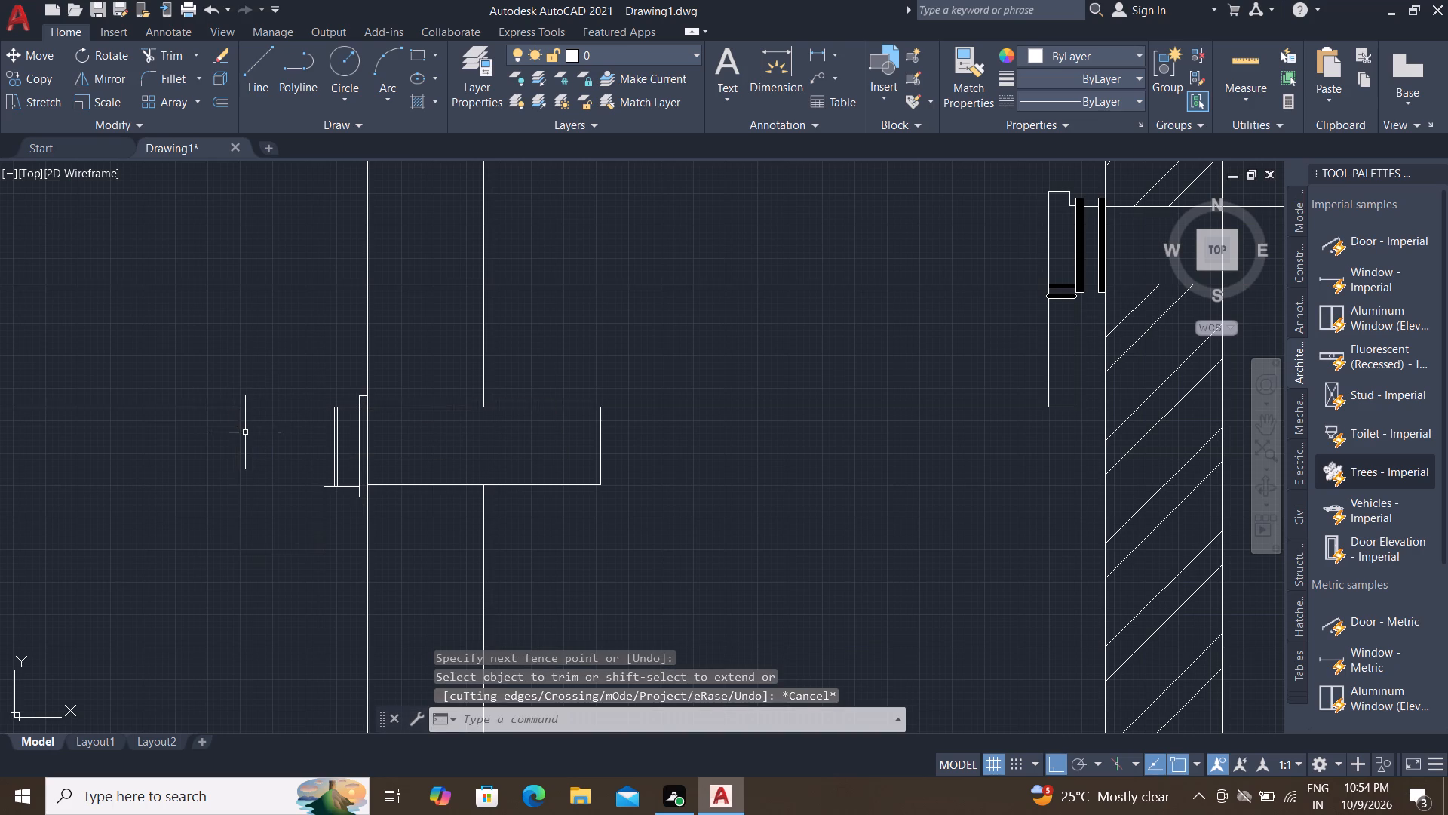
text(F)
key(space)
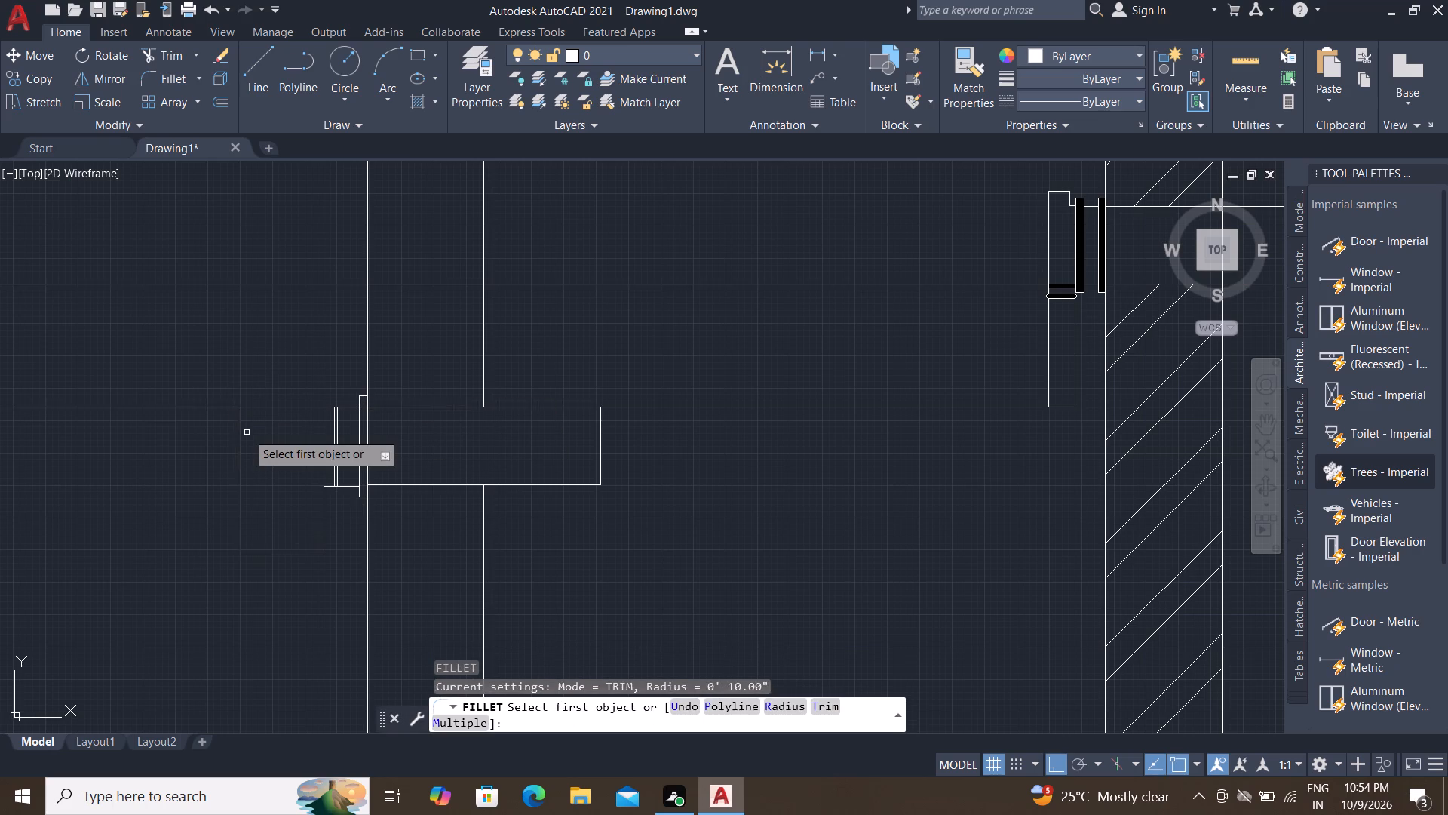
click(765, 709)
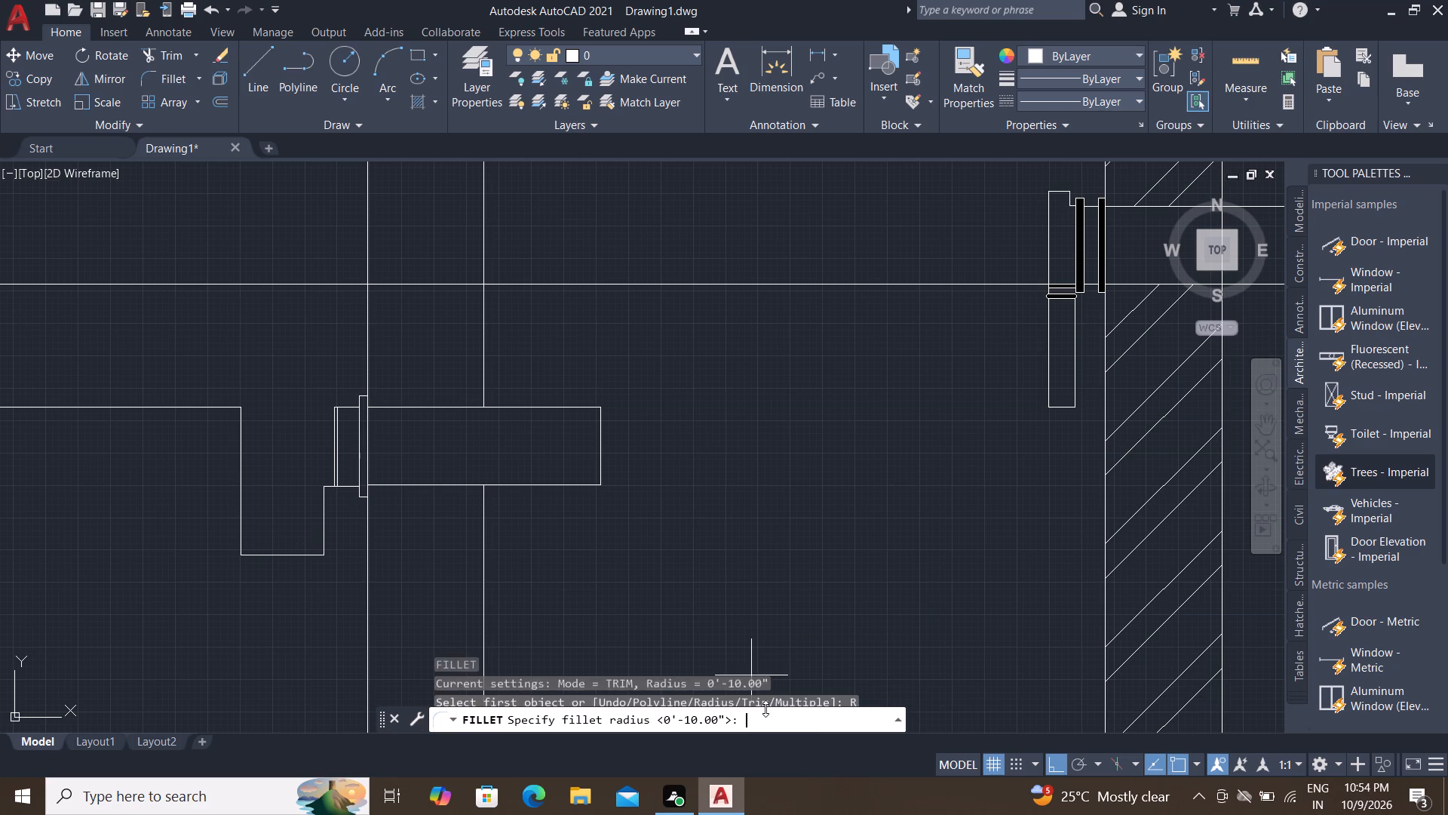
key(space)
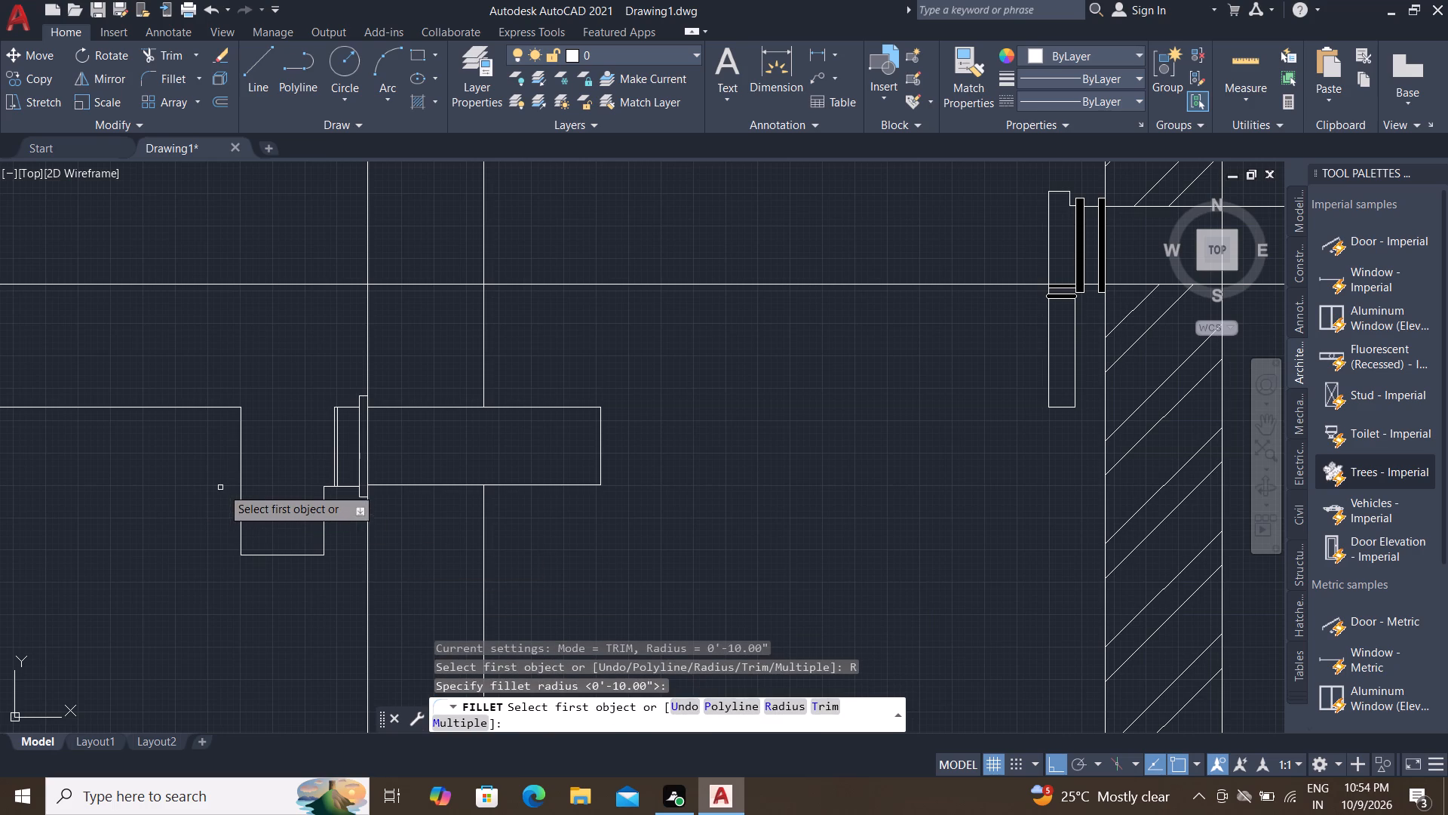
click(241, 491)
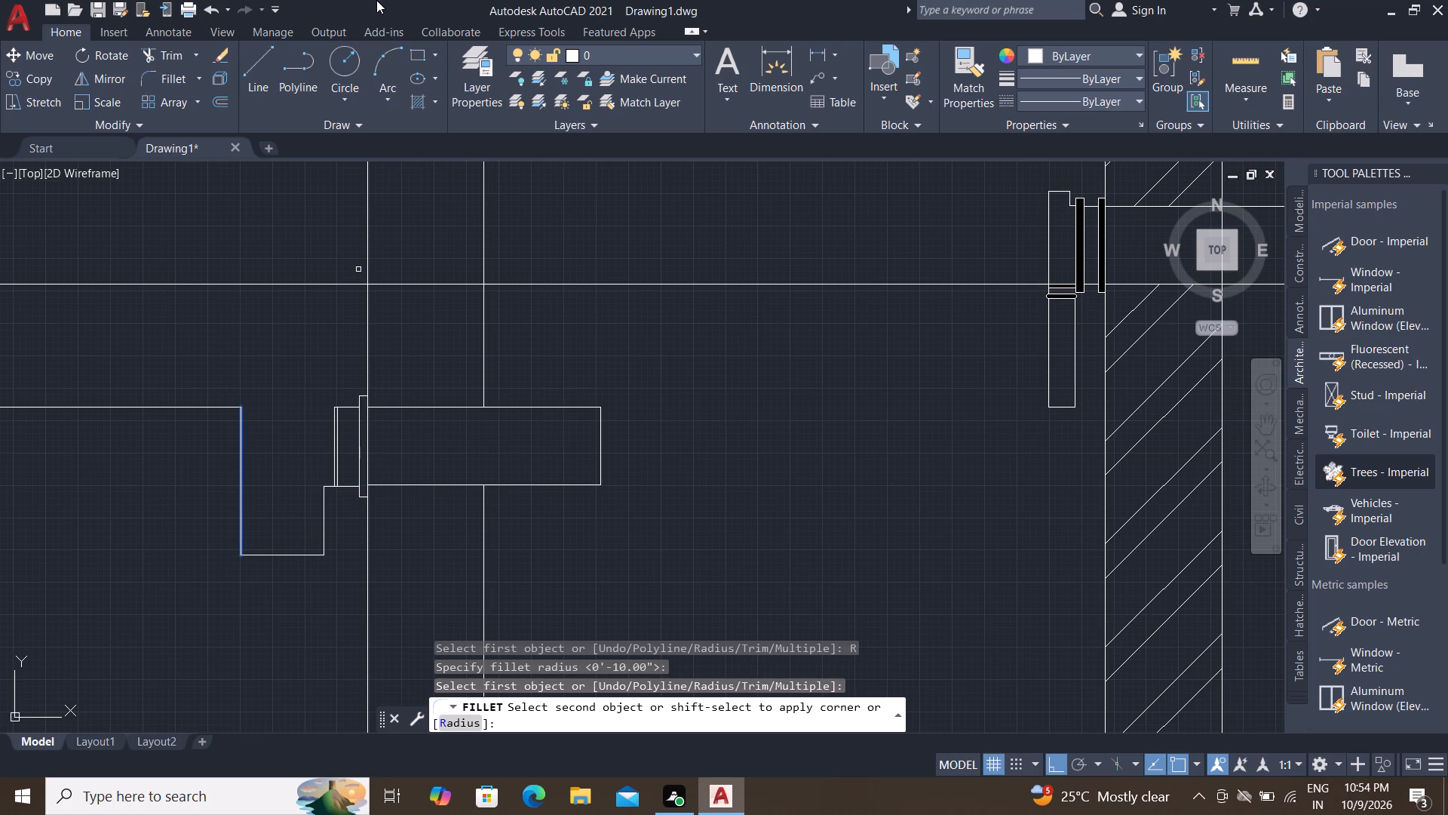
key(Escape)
Fillet the elbow outline's outer vertical line with the pipe's top horizontal line using a 5" radius.
text(F)
key(space)
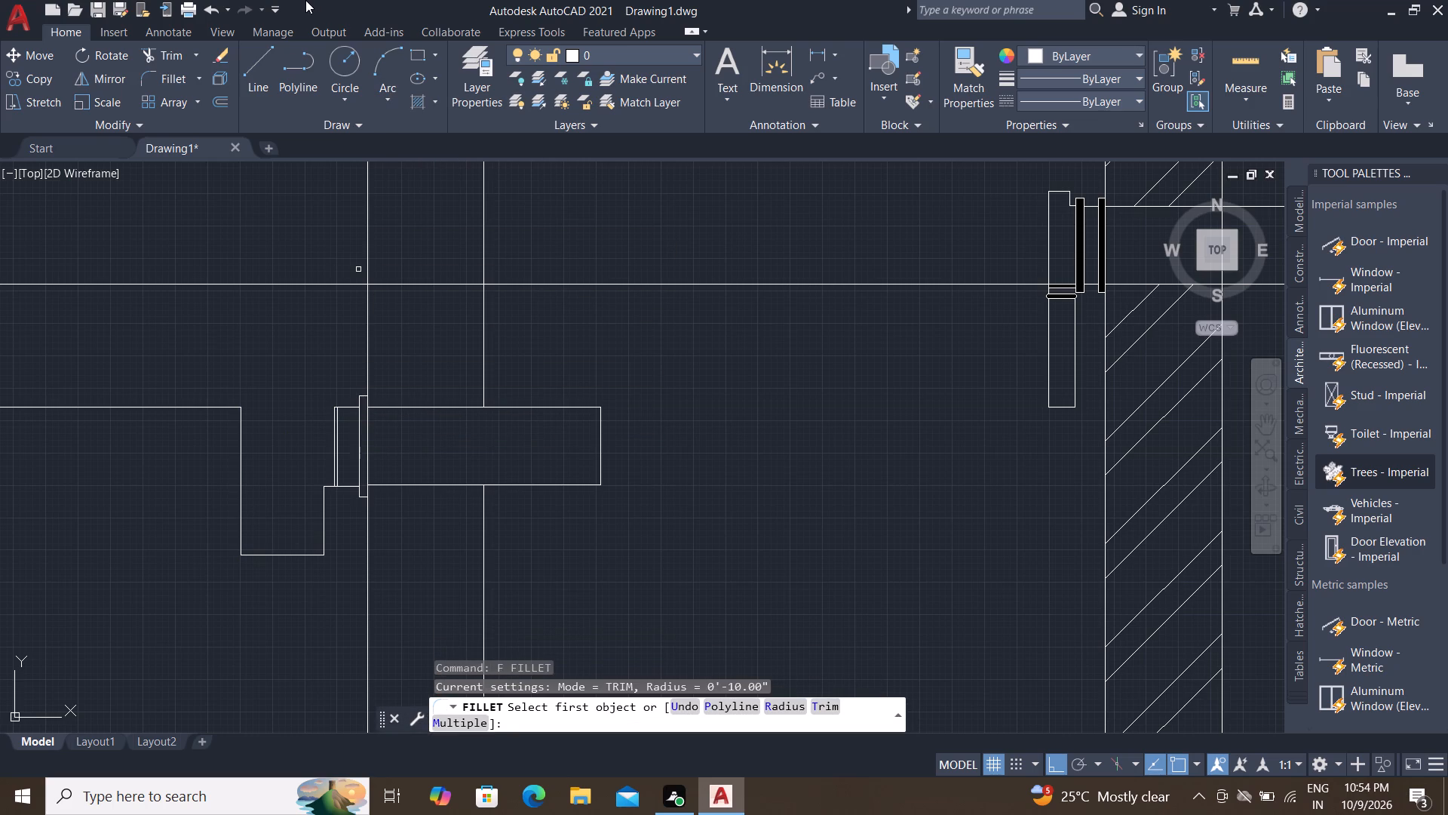
key(5)
key(Return)
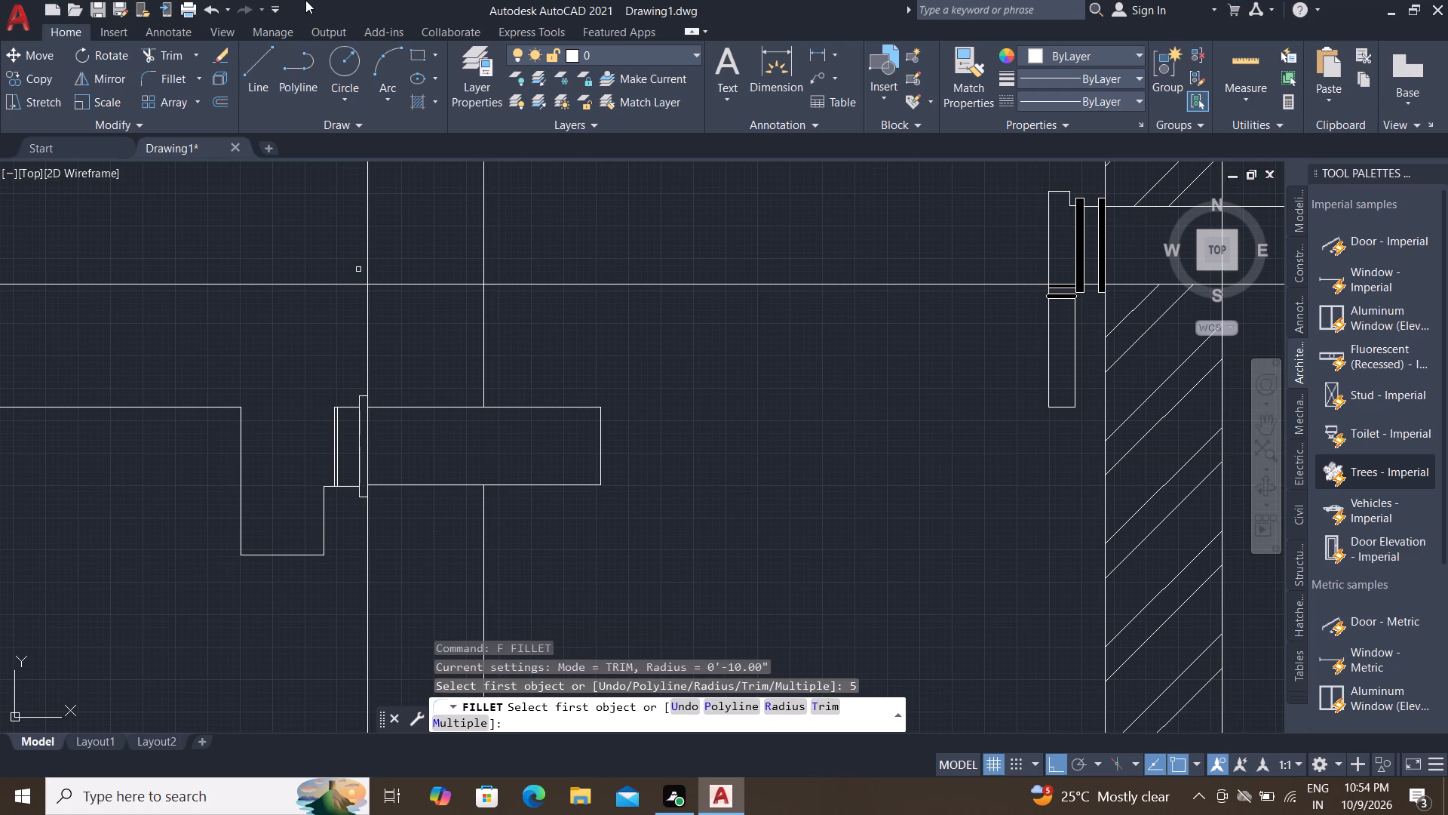
key(space)
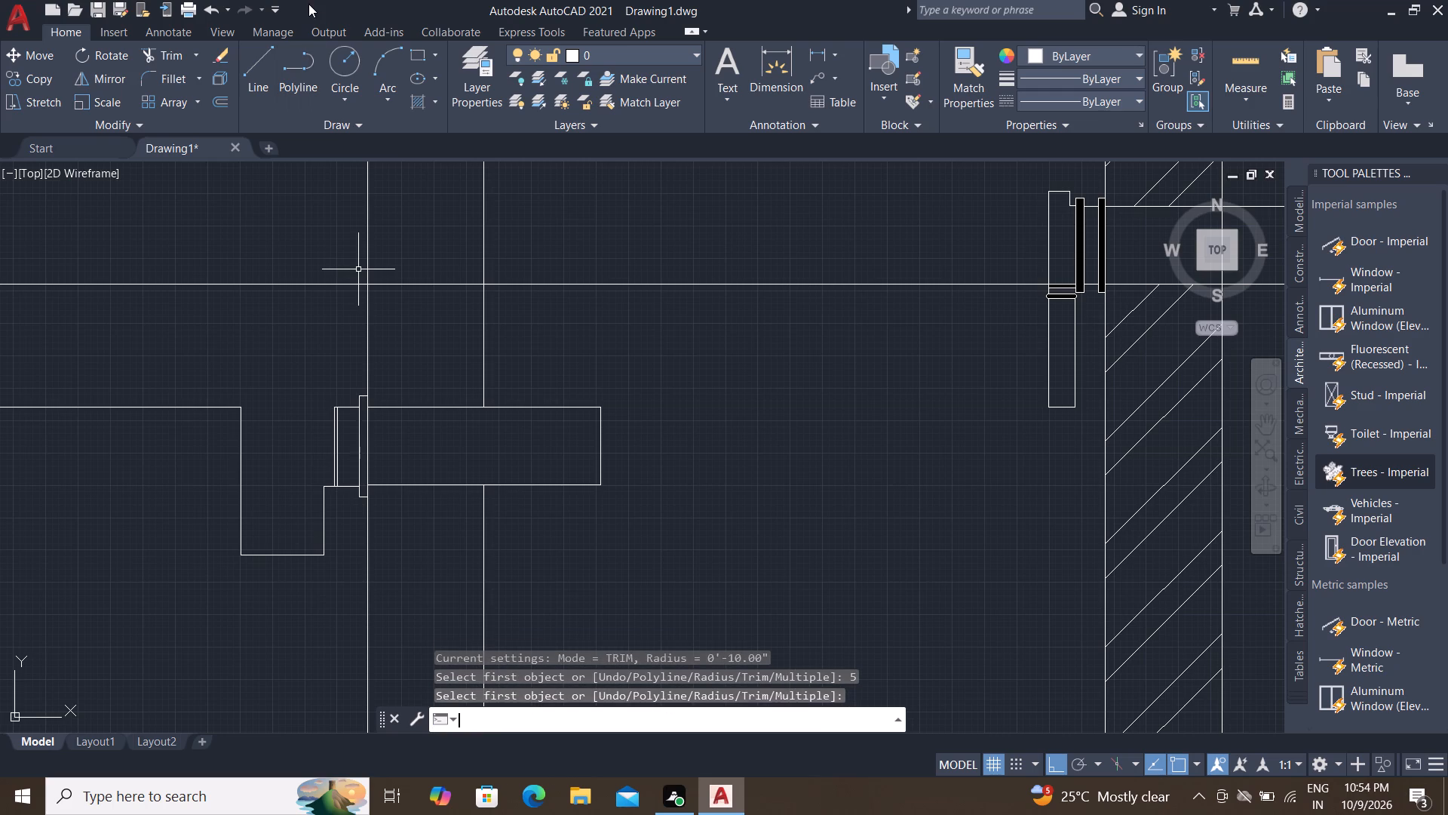
key(space)
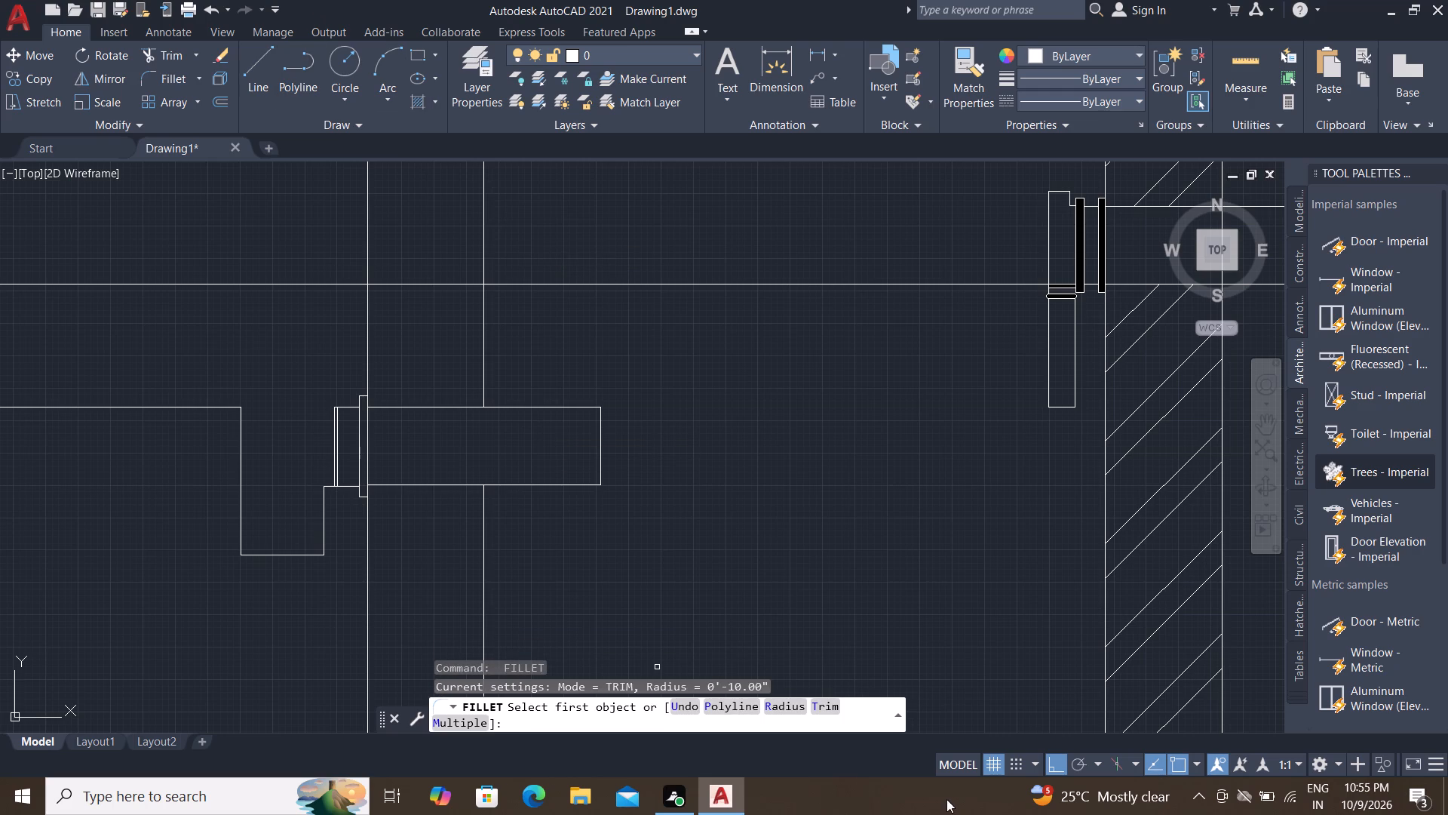
click(774, 704)
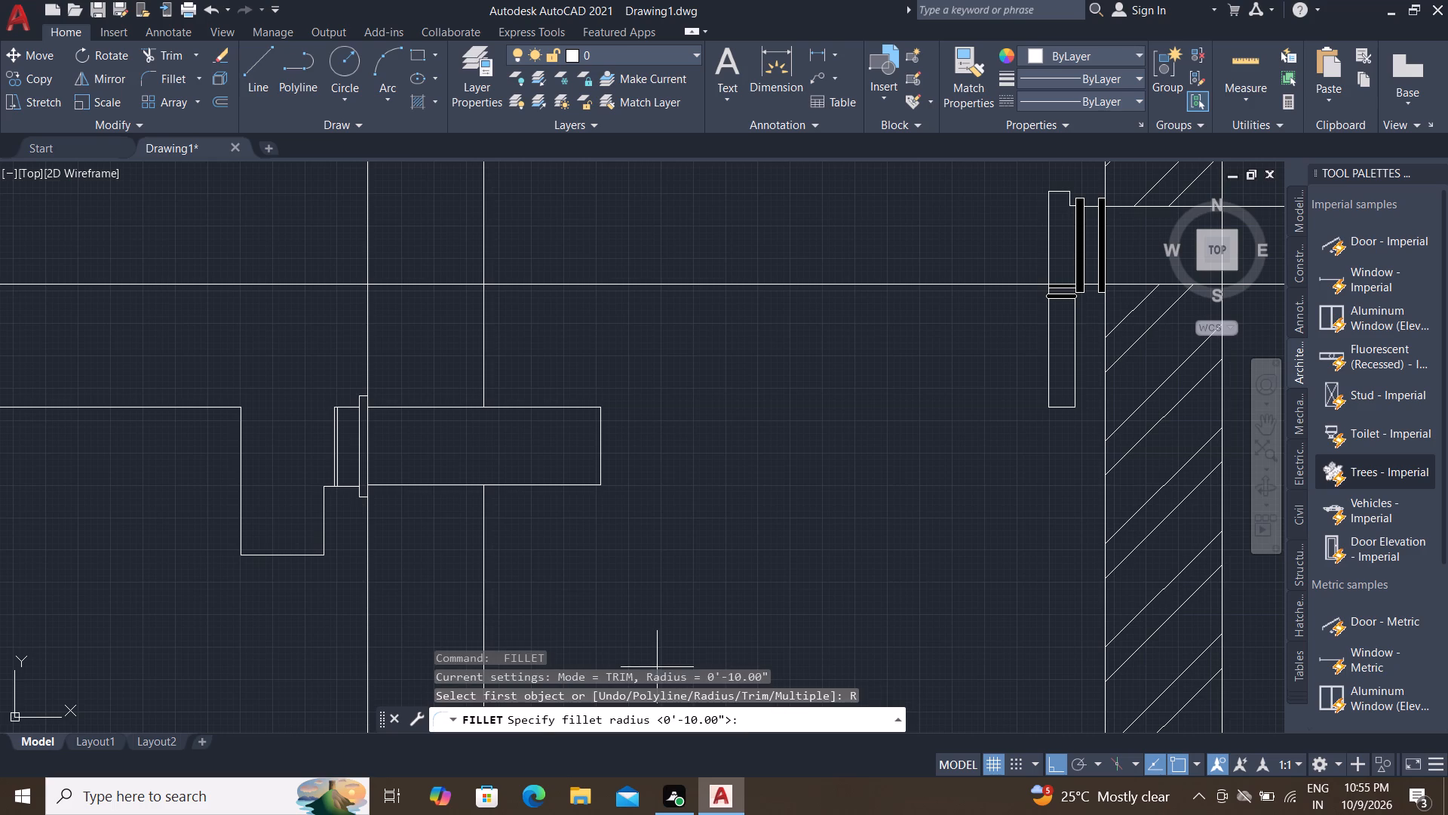
key(5)
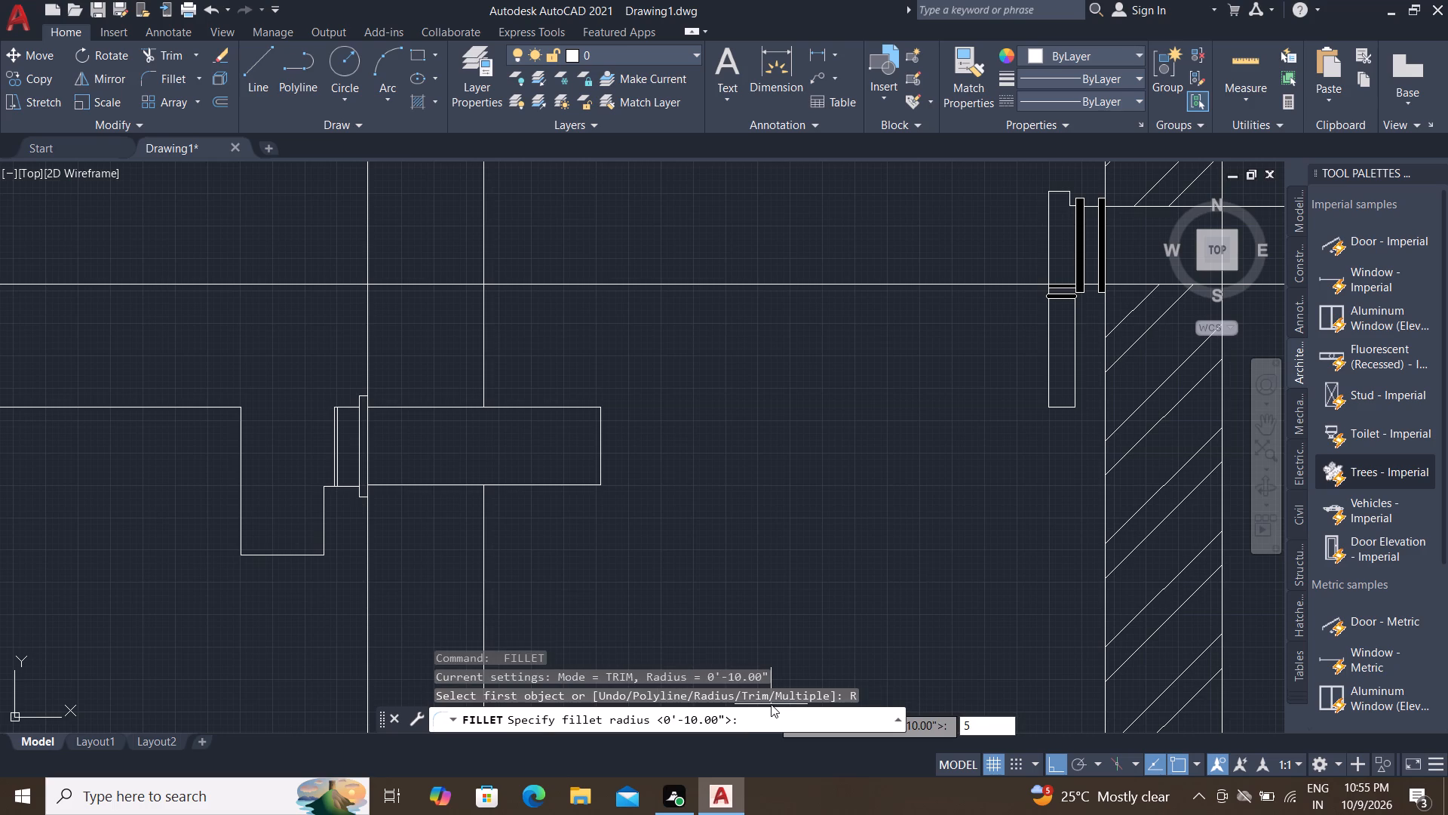
key(space)
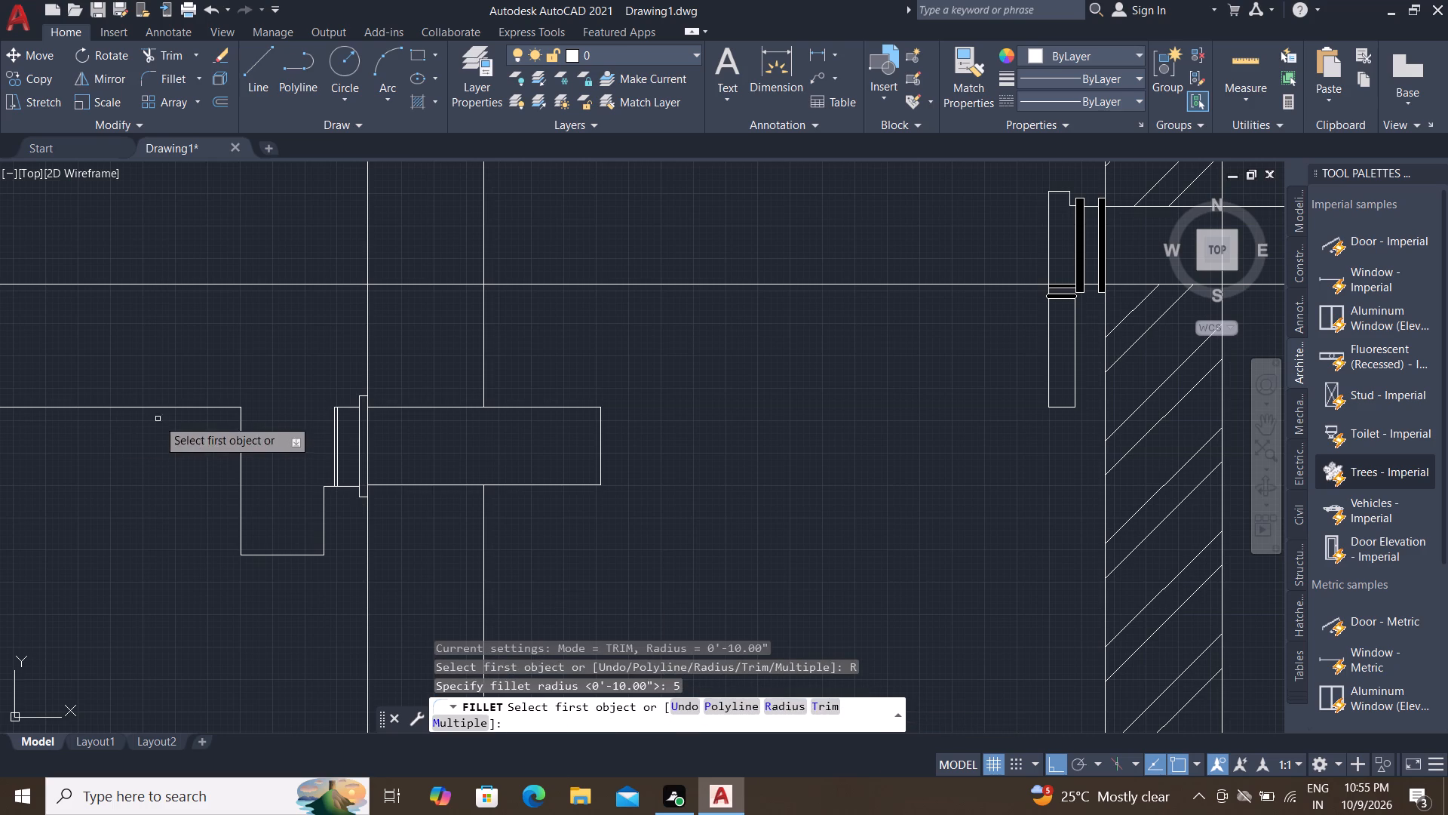
click(237, 429)
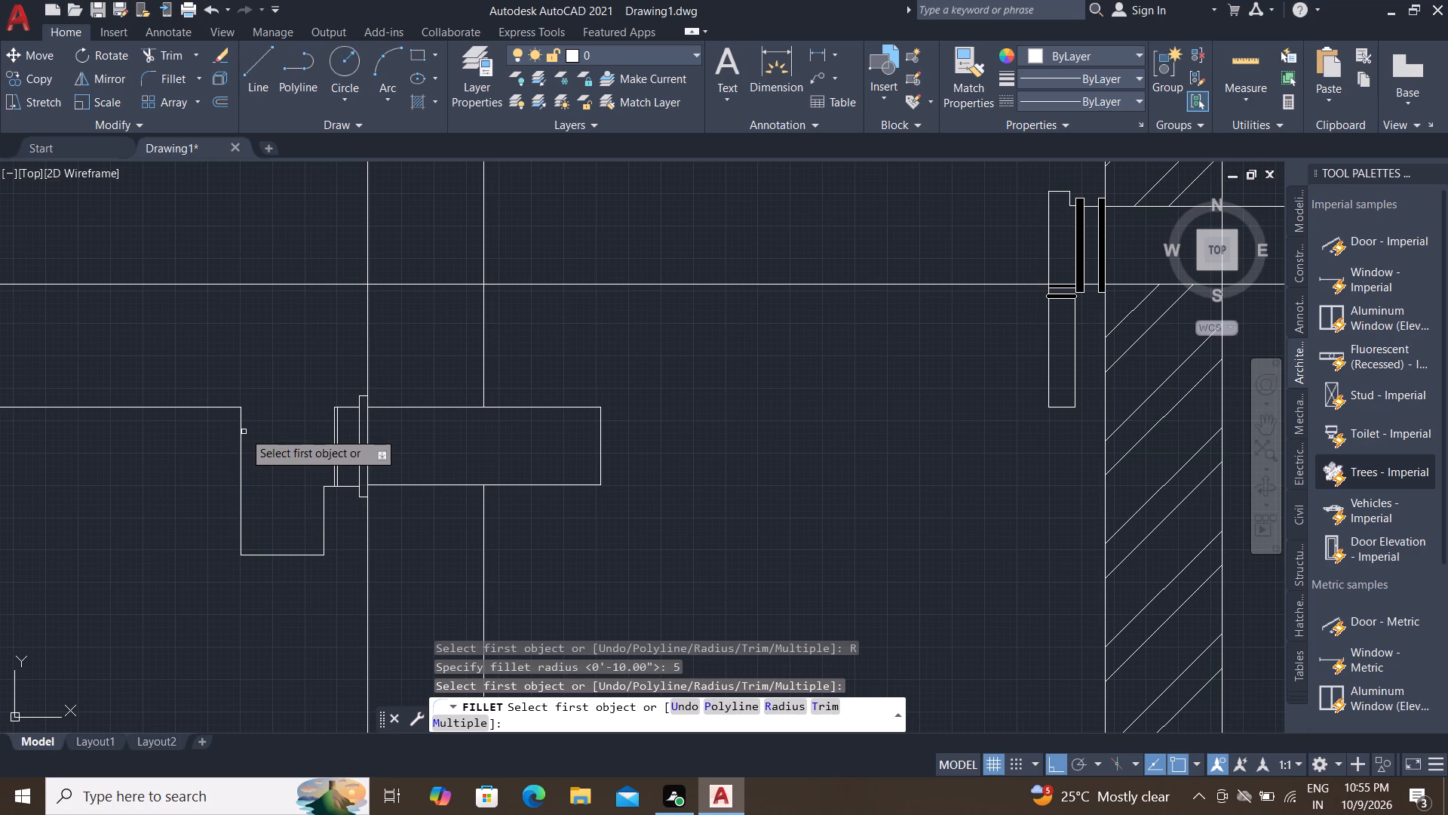
click(241, 430)
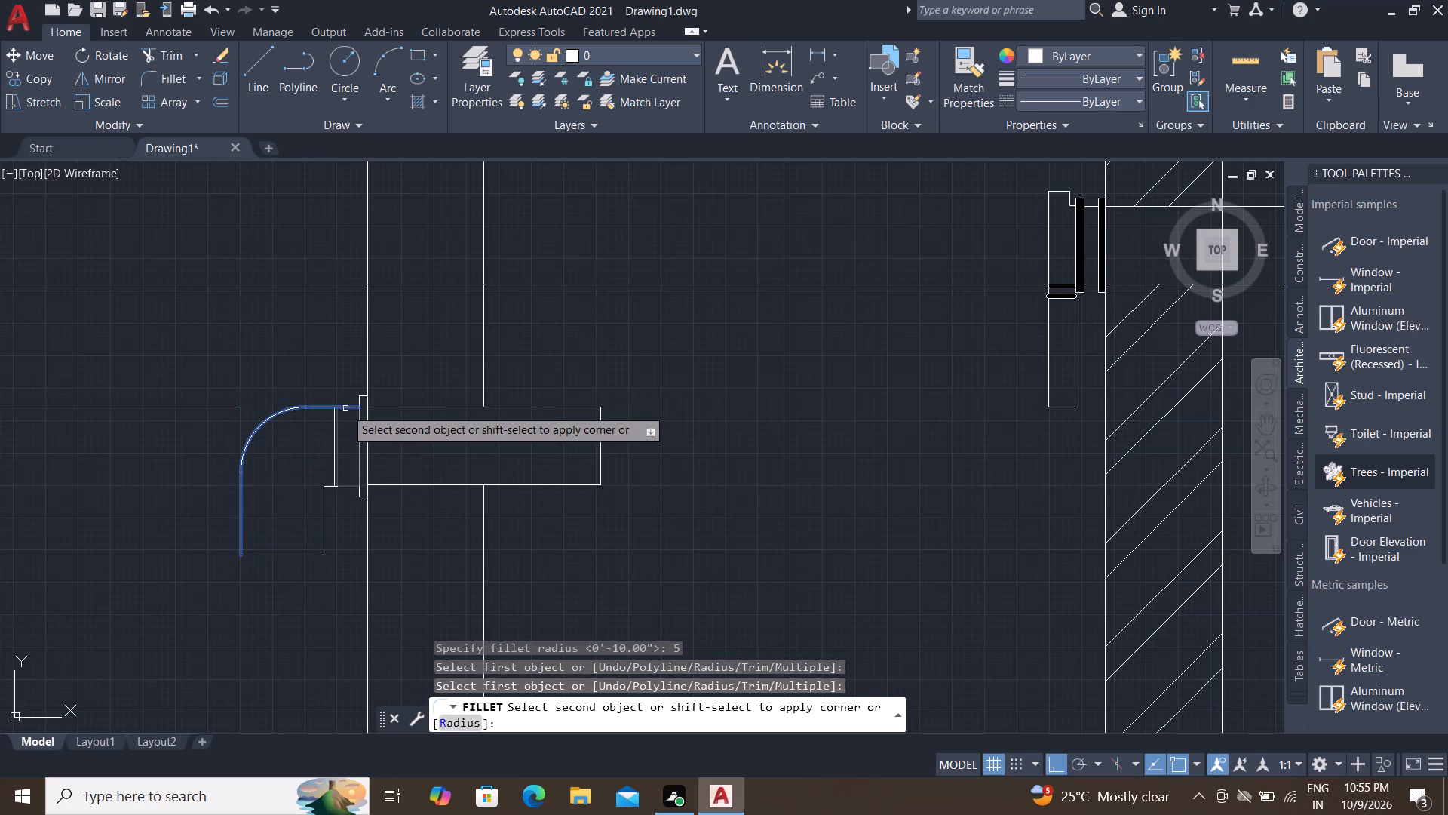
click(345, 408)
key(Escape)
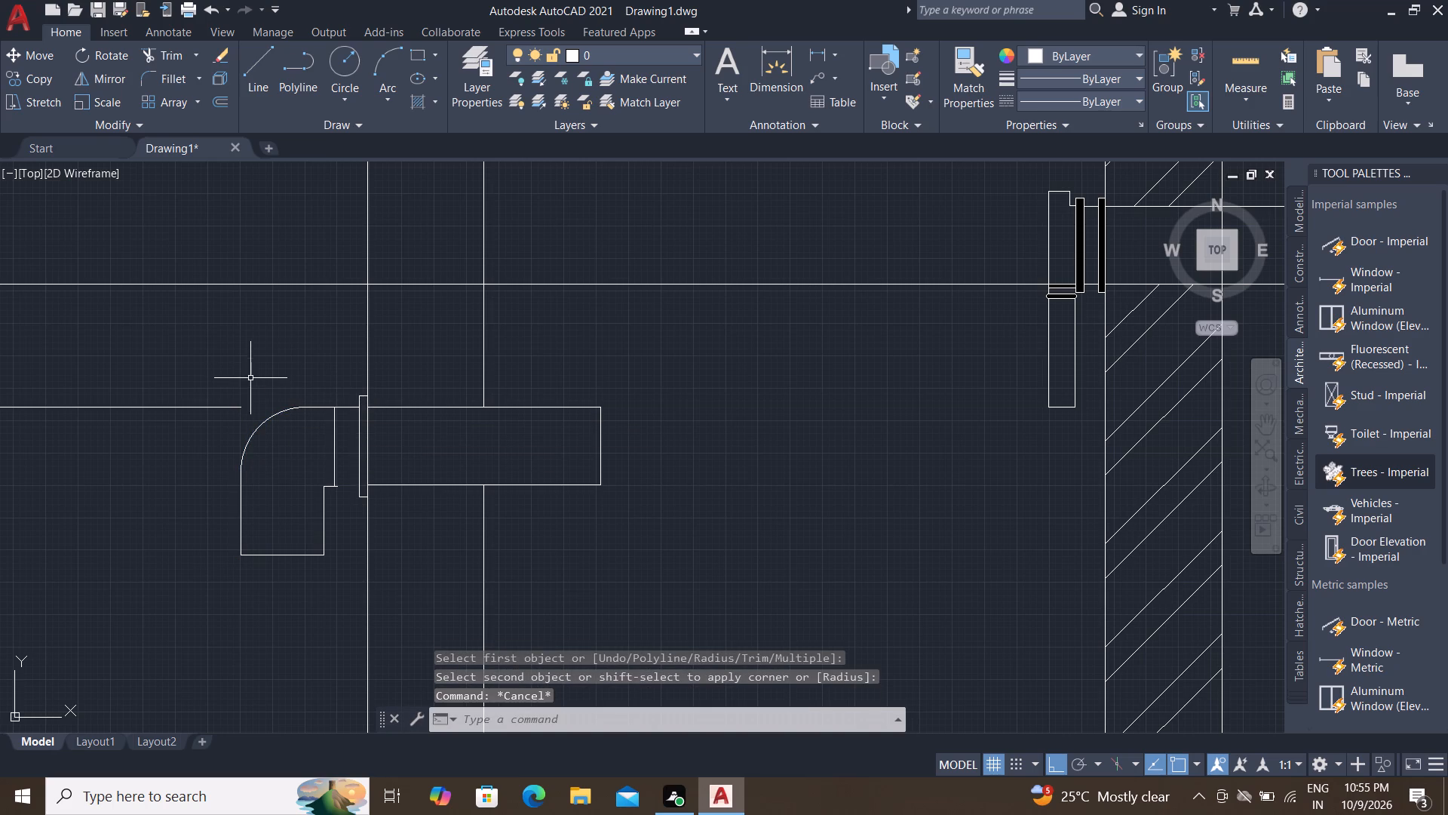
Extend the short horizontal line at the elbow's inner corner to the flange on the middle wall.
scroll(335, 487, up, 3)
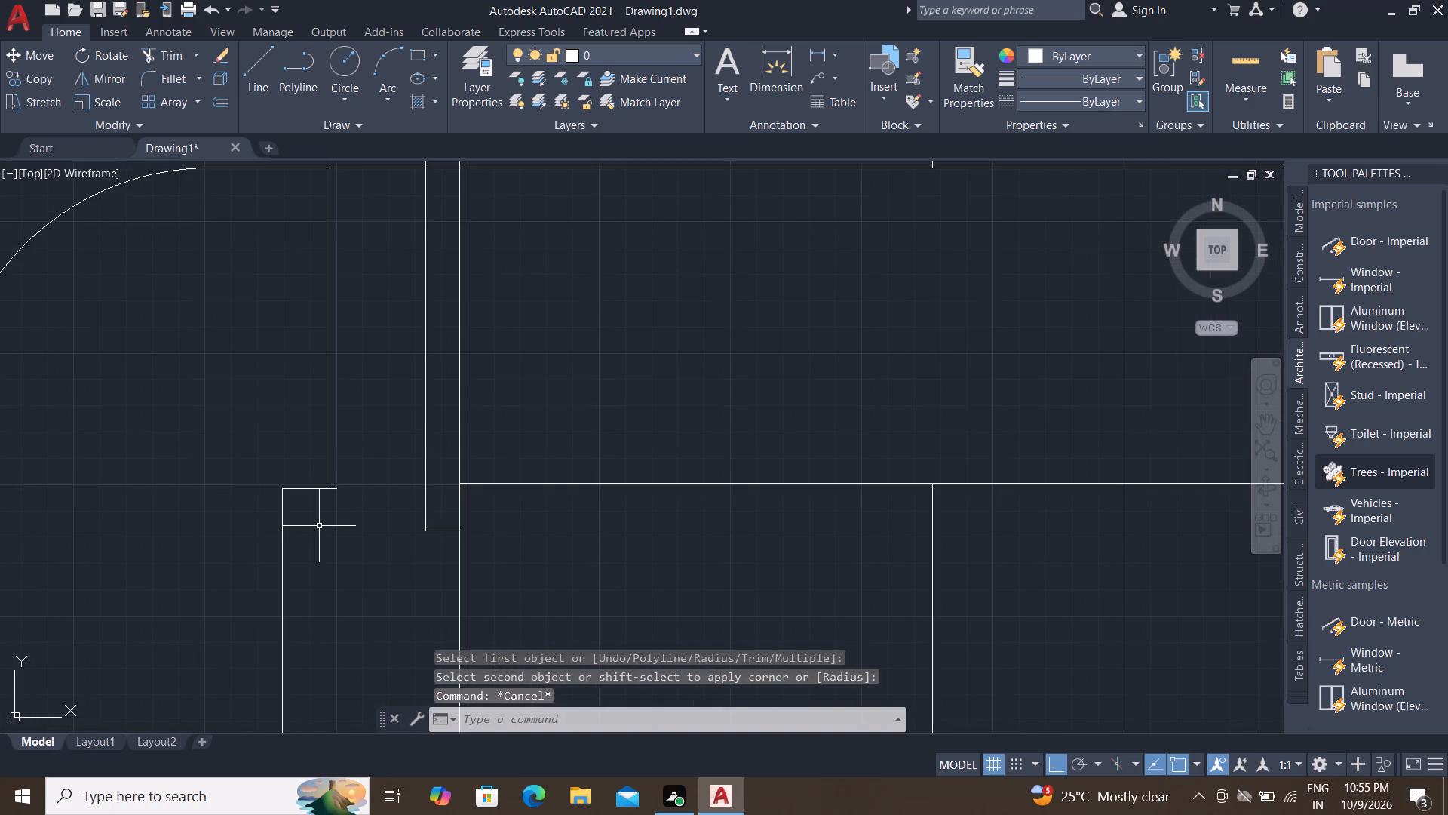
text(EX)
key(space)
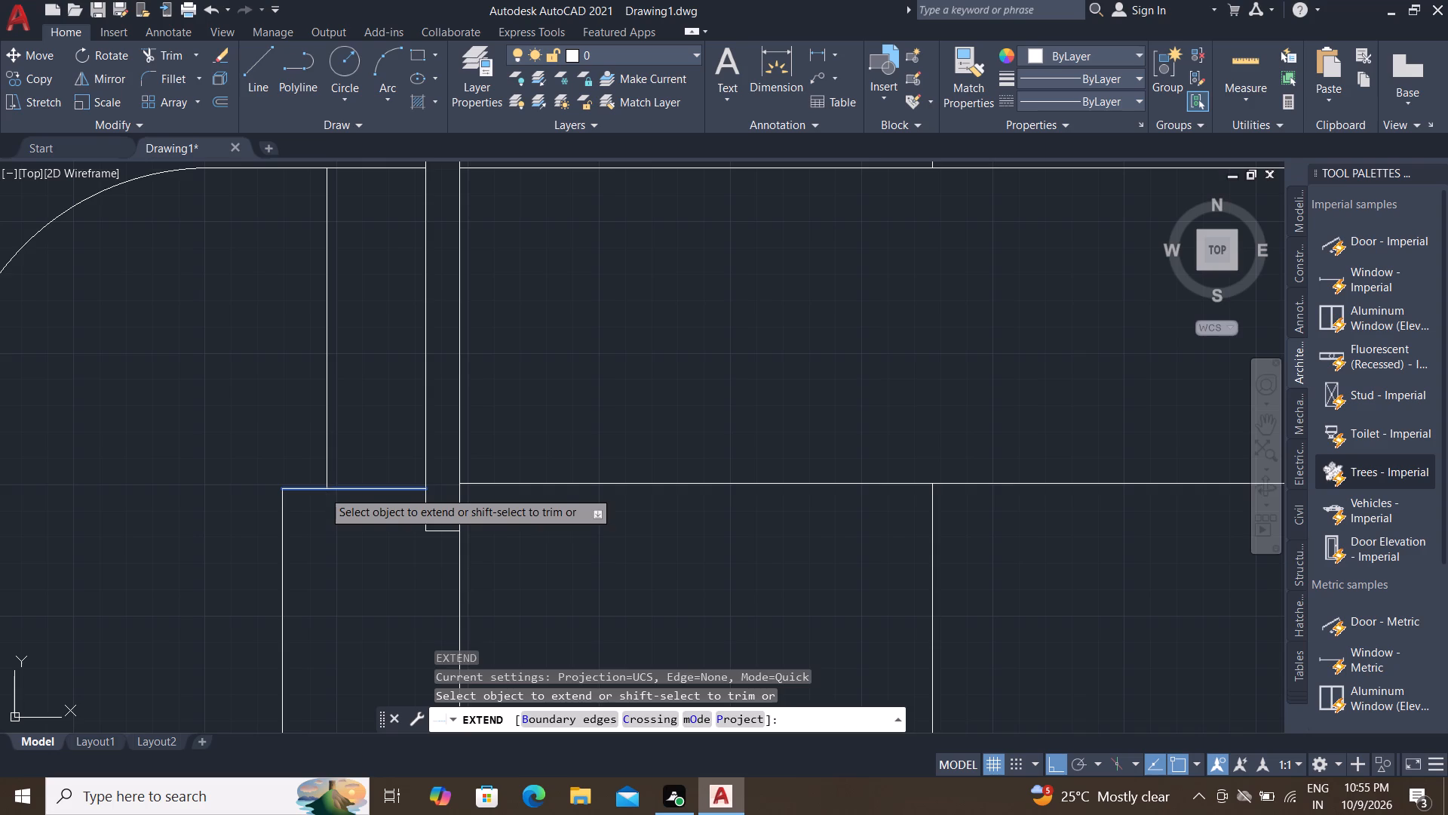
click(323, 491)
key(Escape)
scroll(290, 546, down, 2)
scroll(225, 472, down, 2)
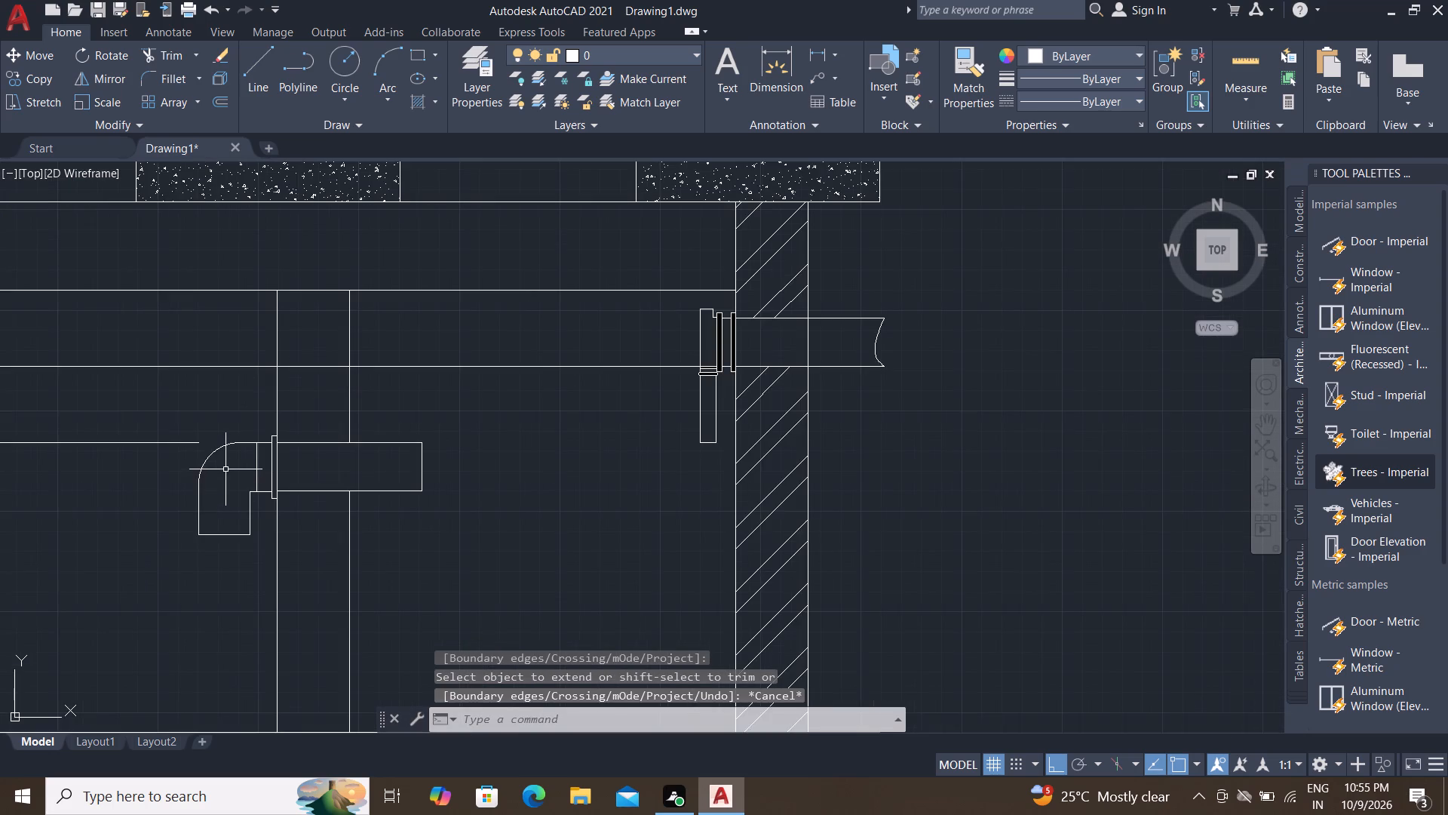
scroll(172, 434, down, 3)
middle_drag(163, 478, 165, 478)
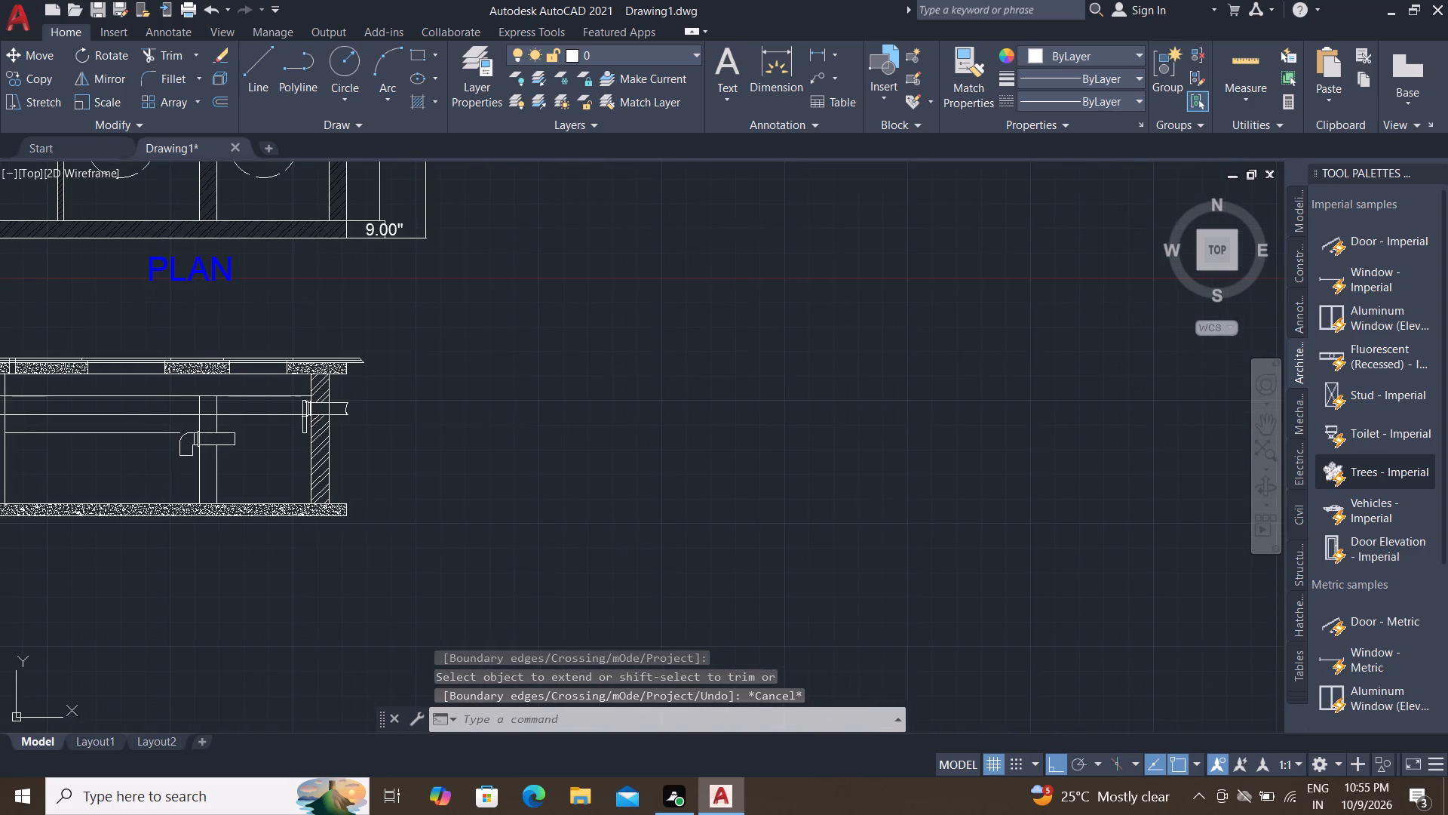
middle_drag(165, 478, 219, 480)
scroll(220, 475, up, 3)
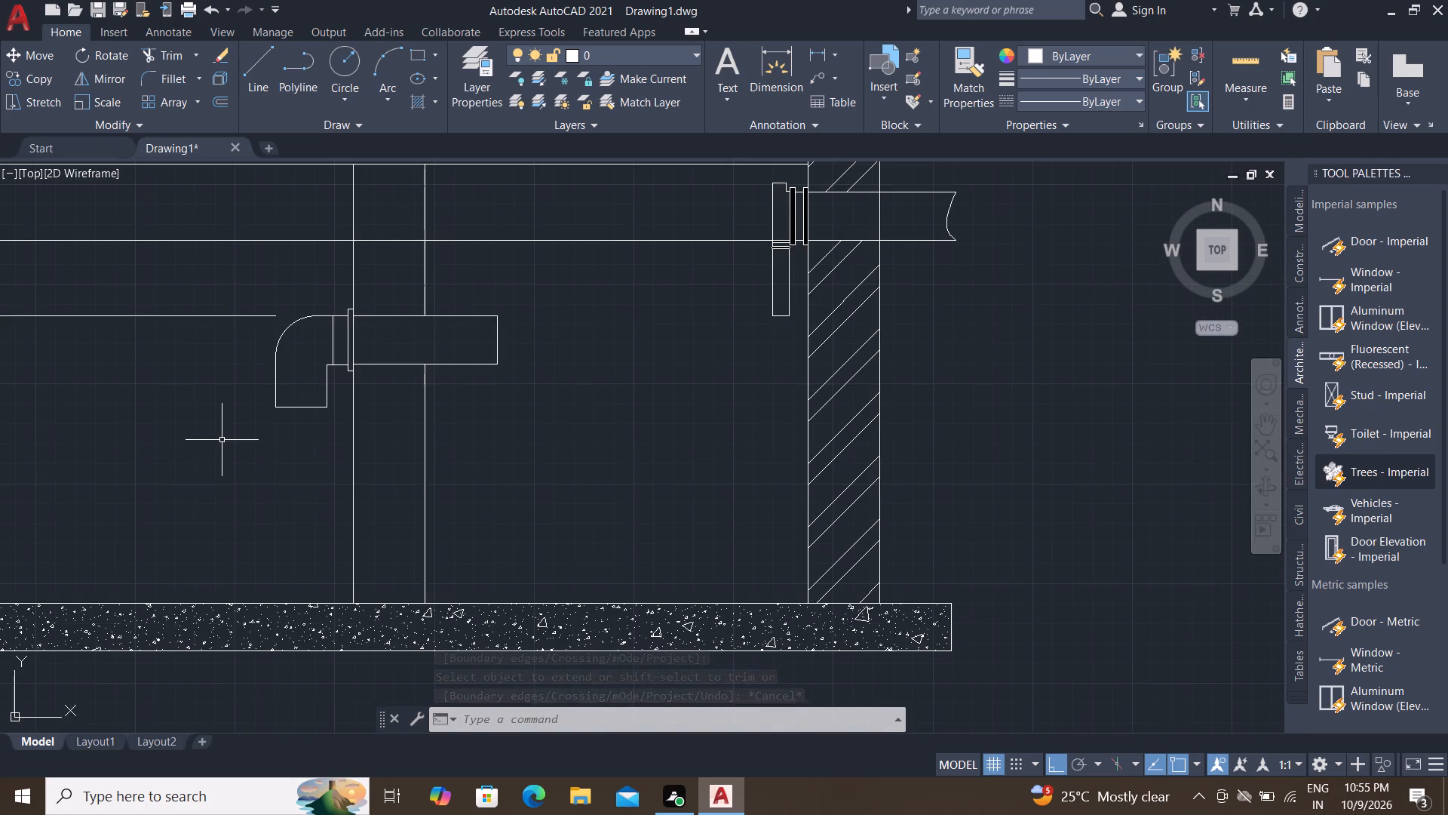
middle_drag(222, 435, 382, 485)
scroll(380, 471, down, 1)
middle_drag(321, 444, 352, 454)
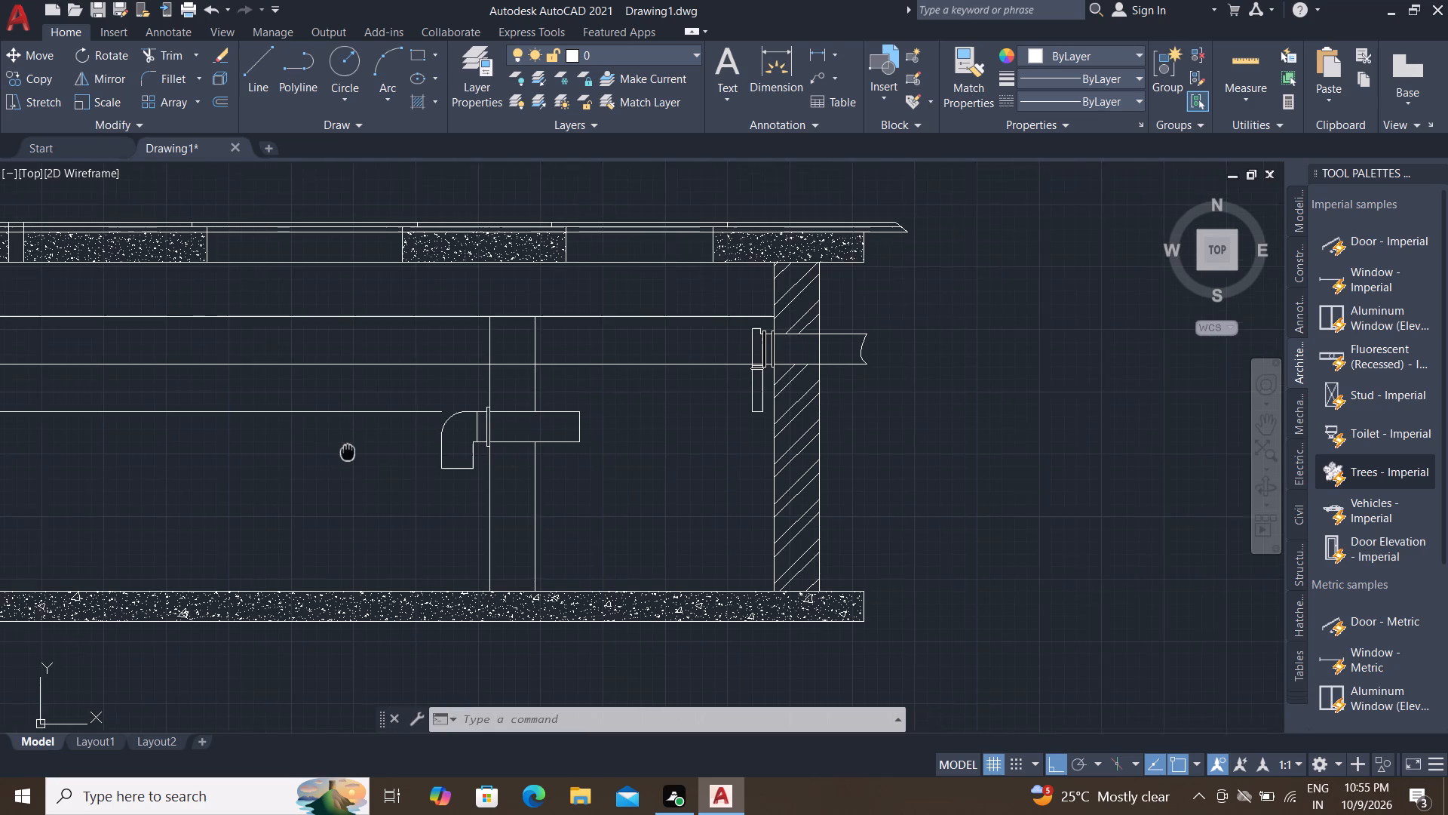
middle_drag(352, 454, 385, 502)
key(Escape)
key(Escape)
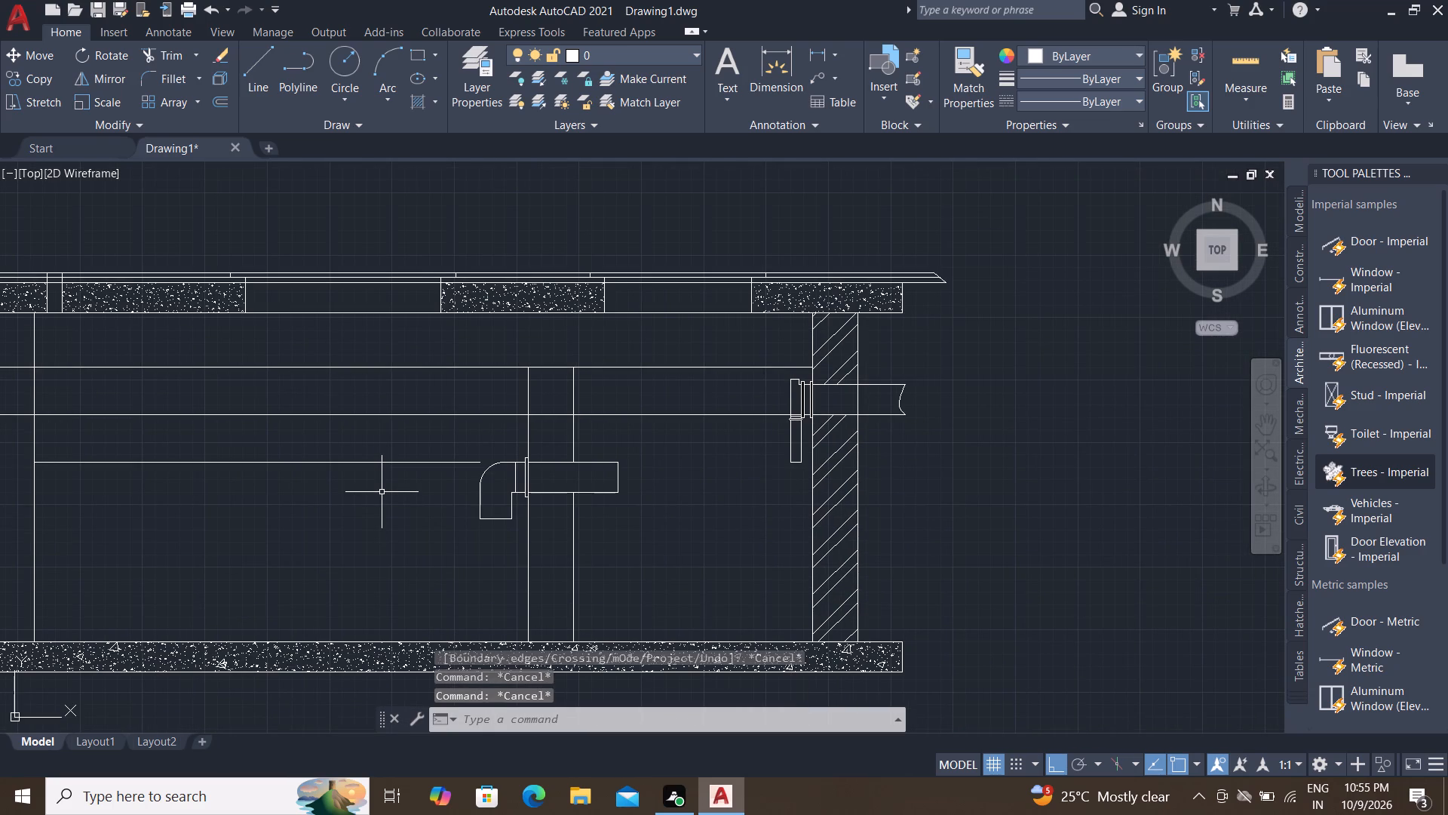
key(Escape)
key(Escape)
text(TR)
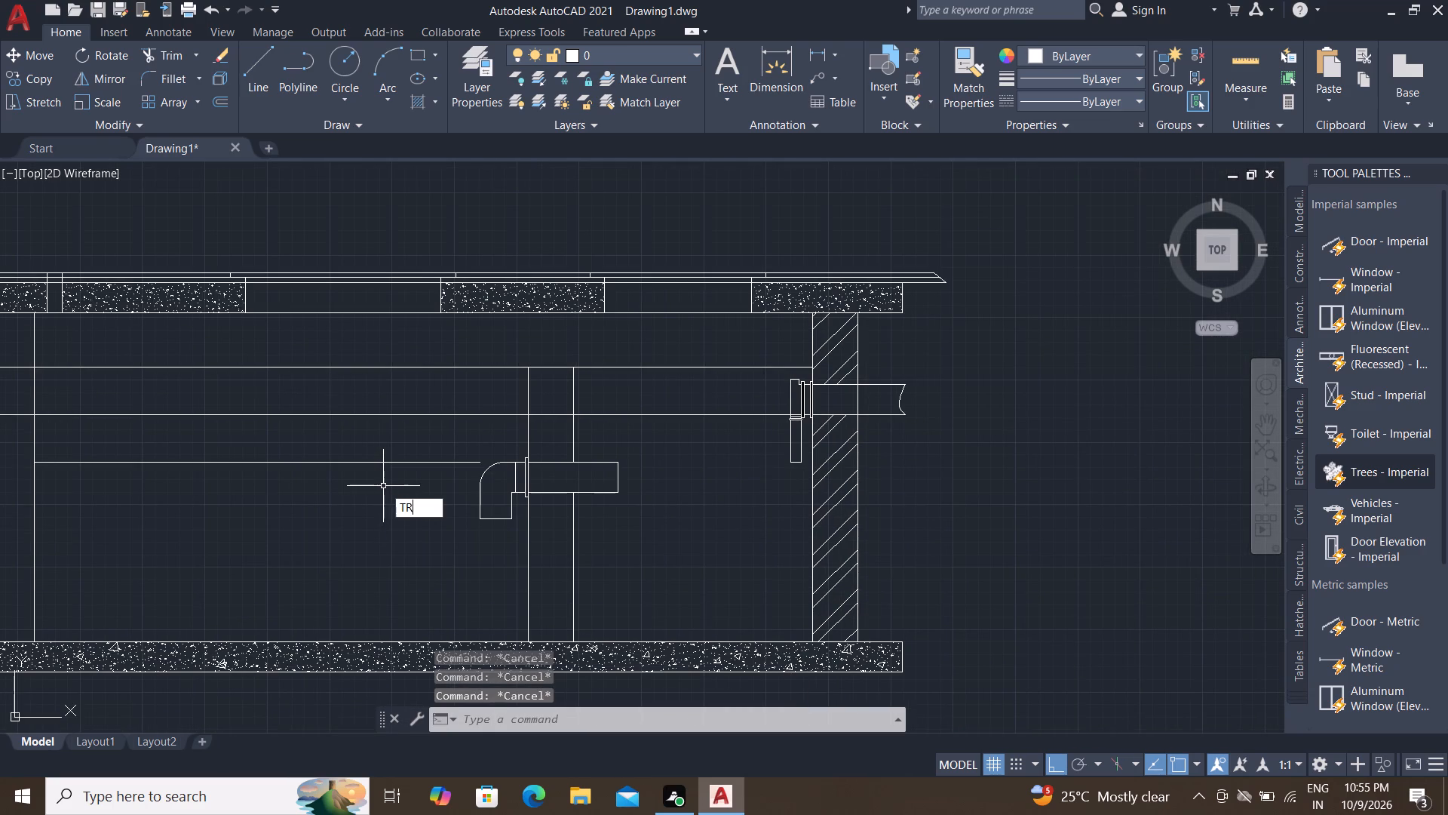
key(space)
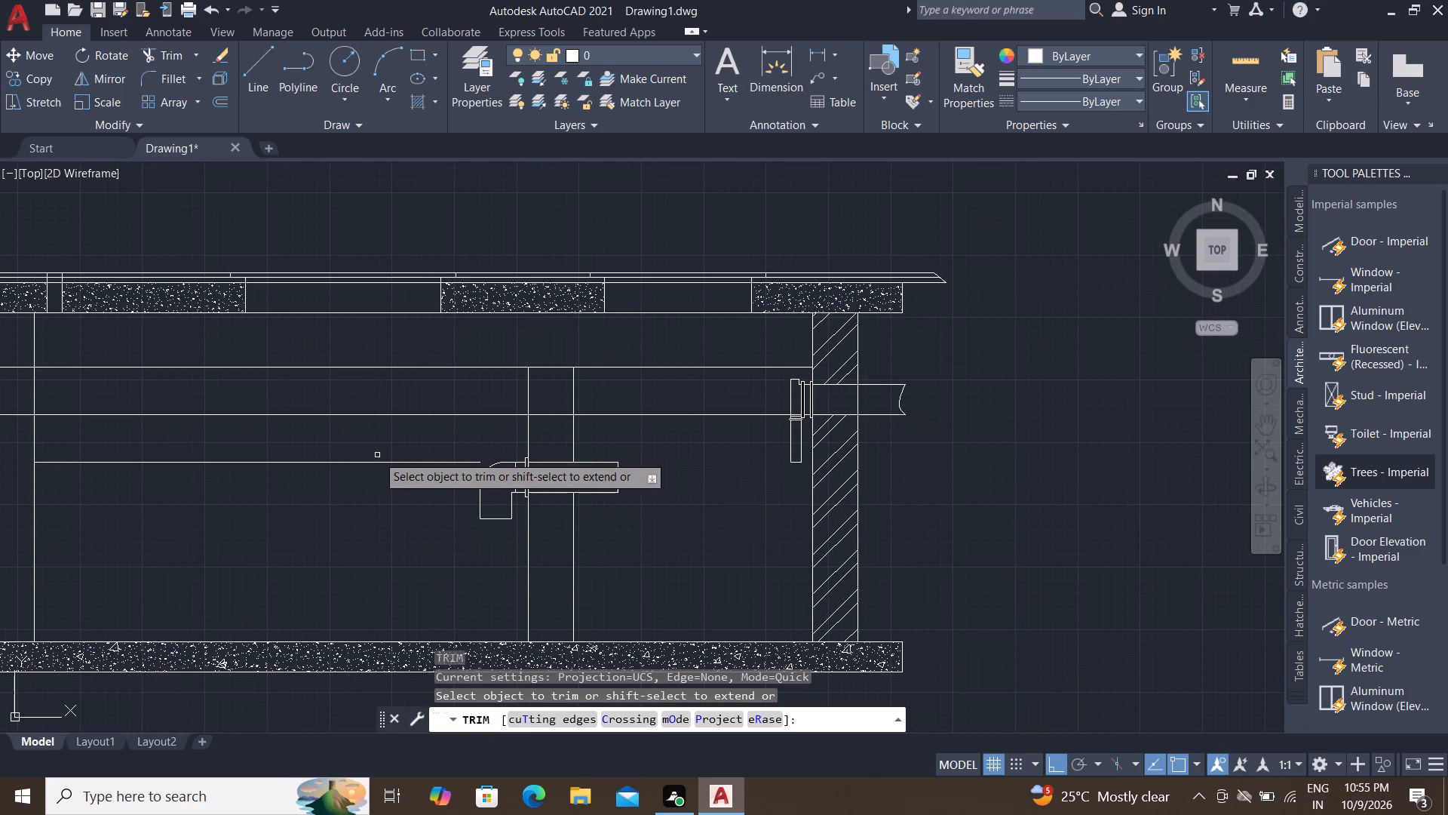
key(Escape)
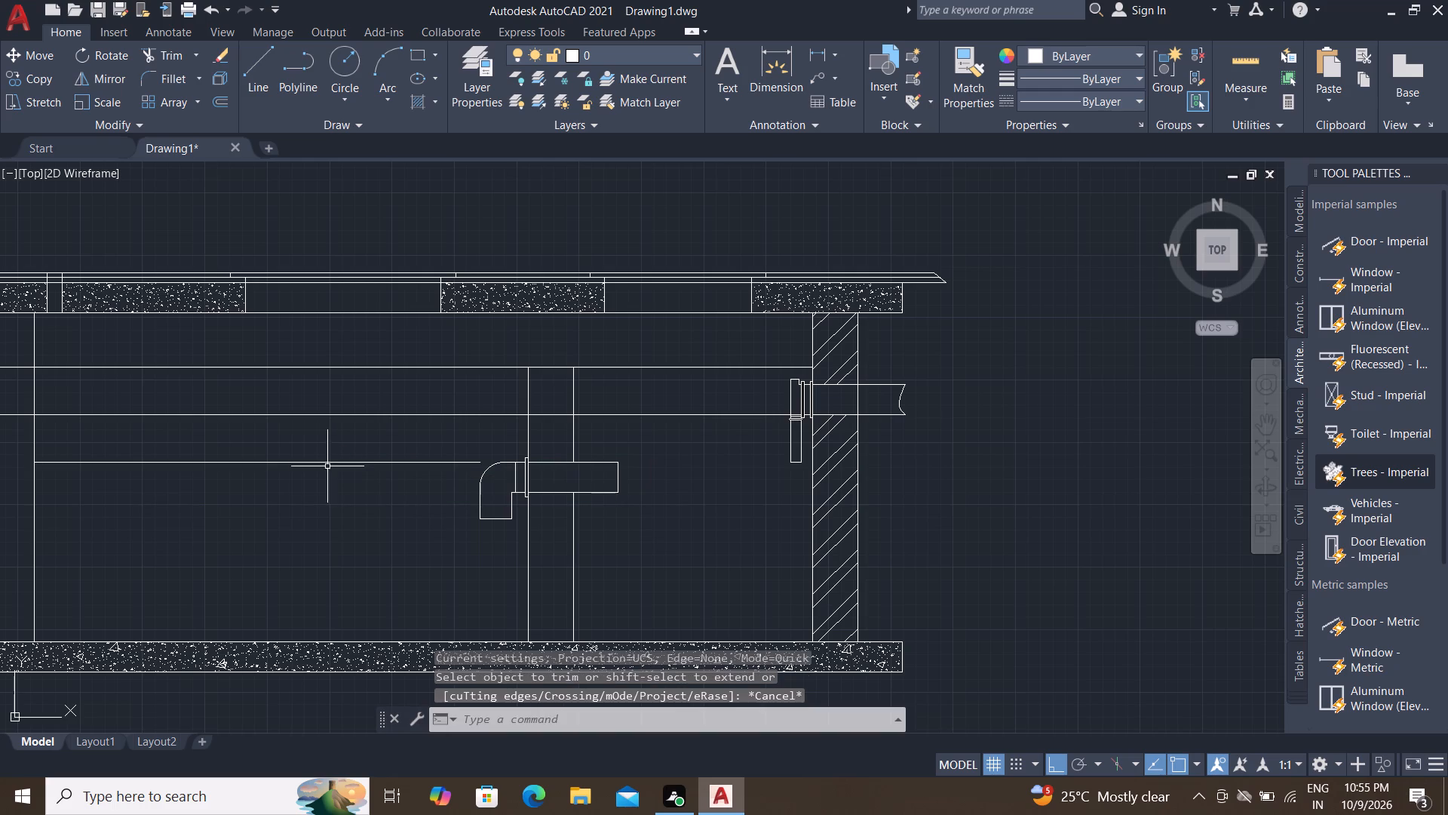
Measure the spacing between the horizontal lines in the compartment on the elbow side of the middle wall.
middle_drag(293, 480, 339, 491)
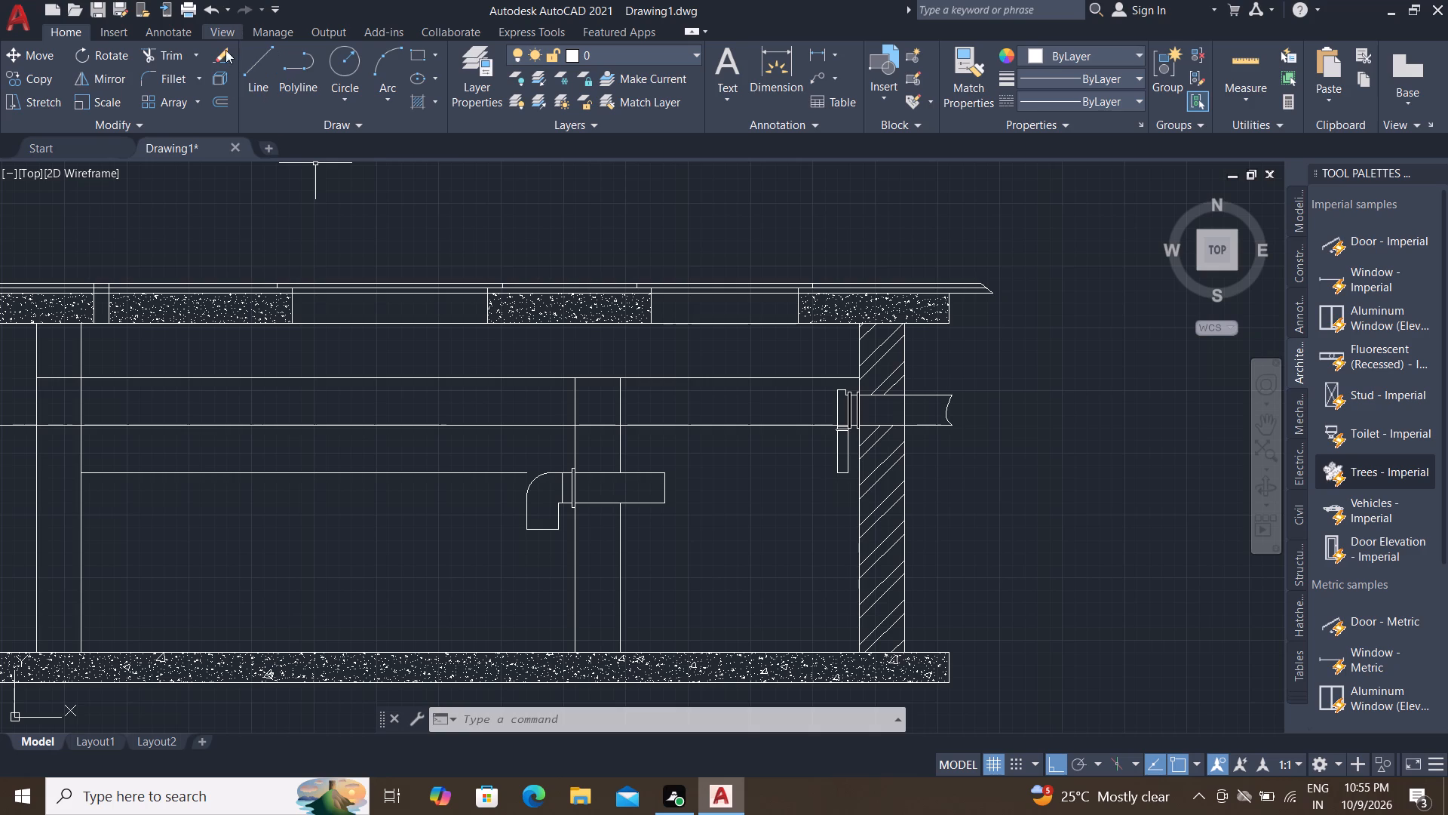
middle_drag(400, 439, 336, 278)
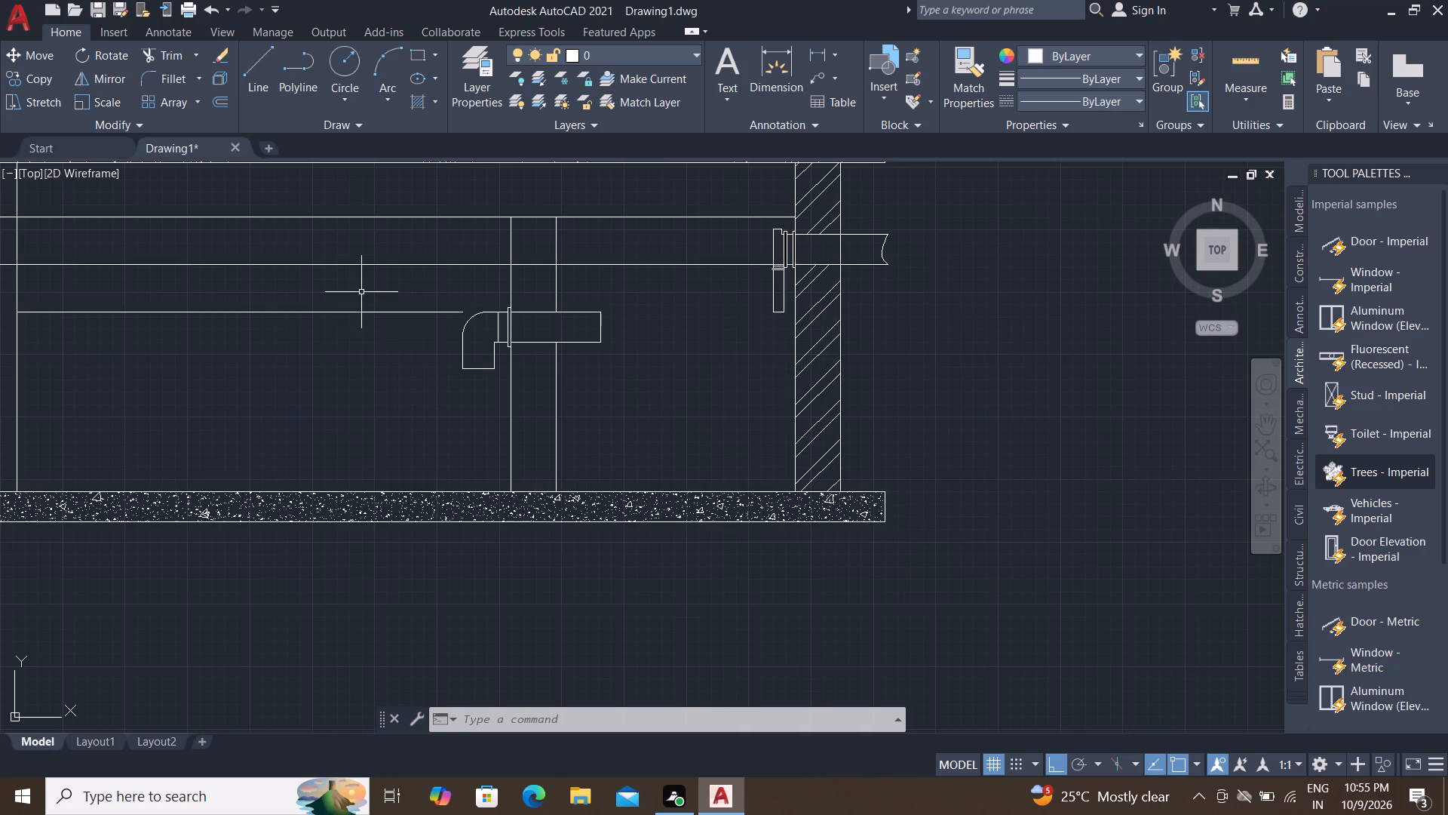
click(1239, 66)
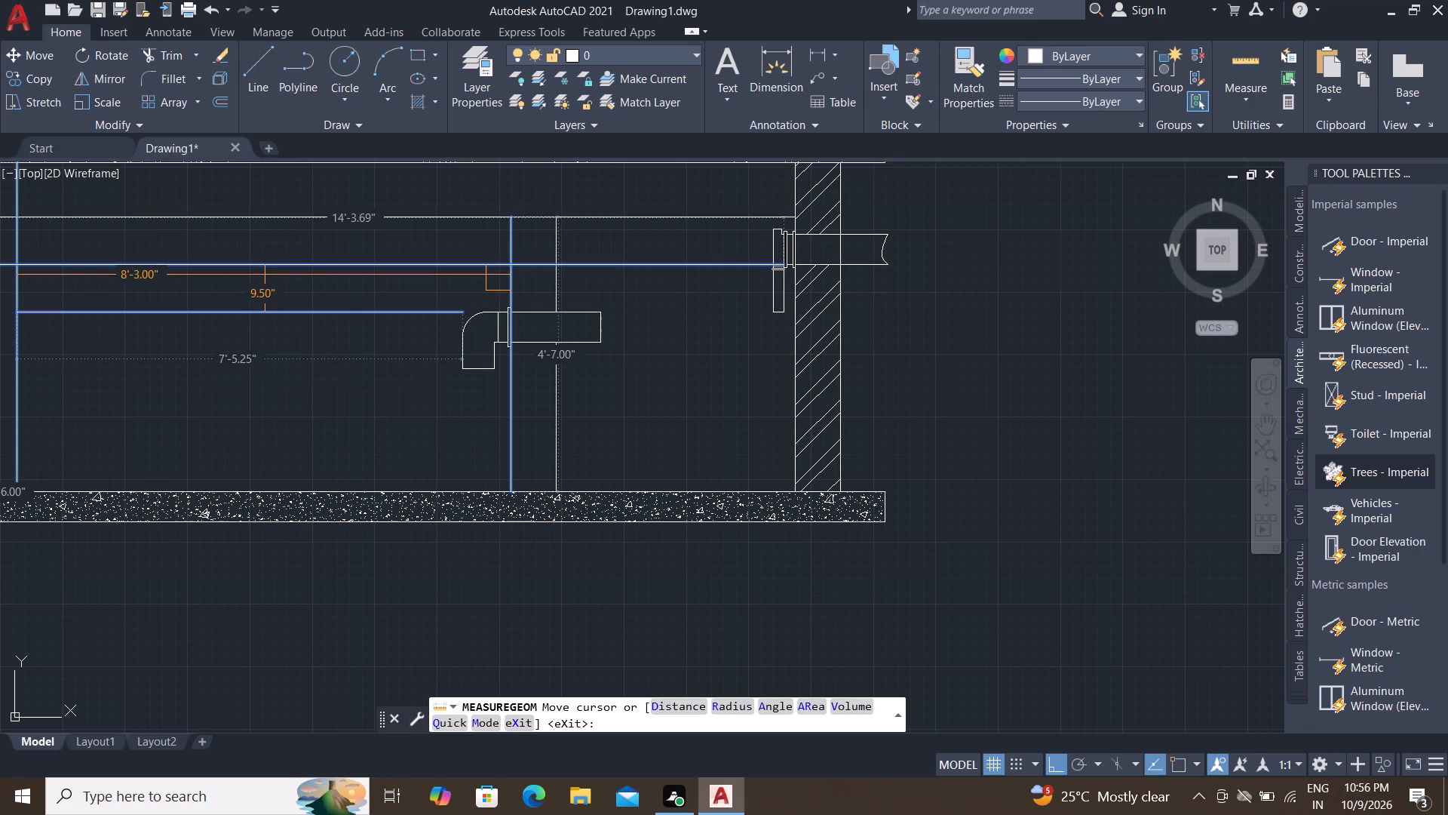
key(Escape)
key(Escape)
key(Escape)
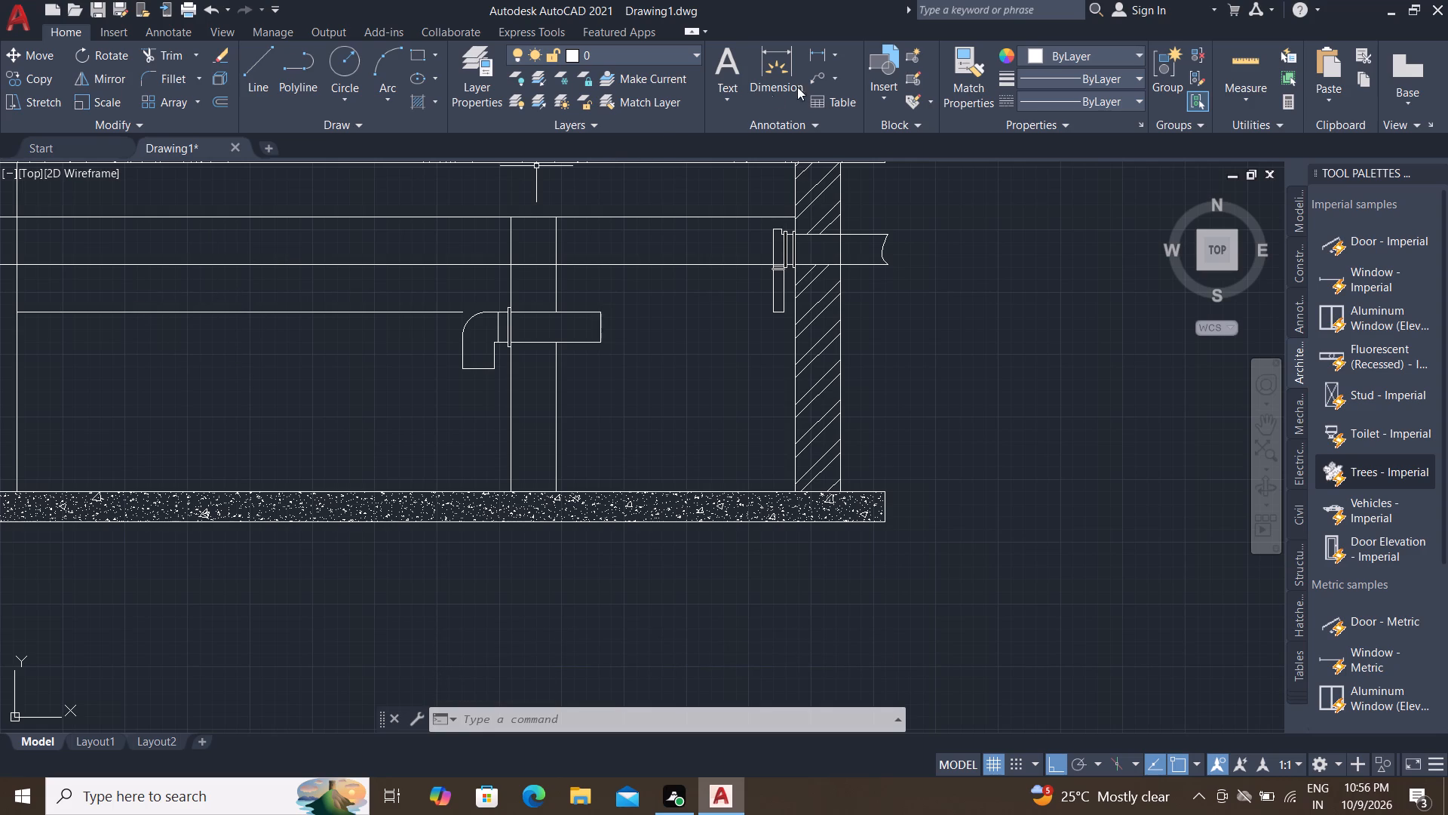
click(1247, 66)
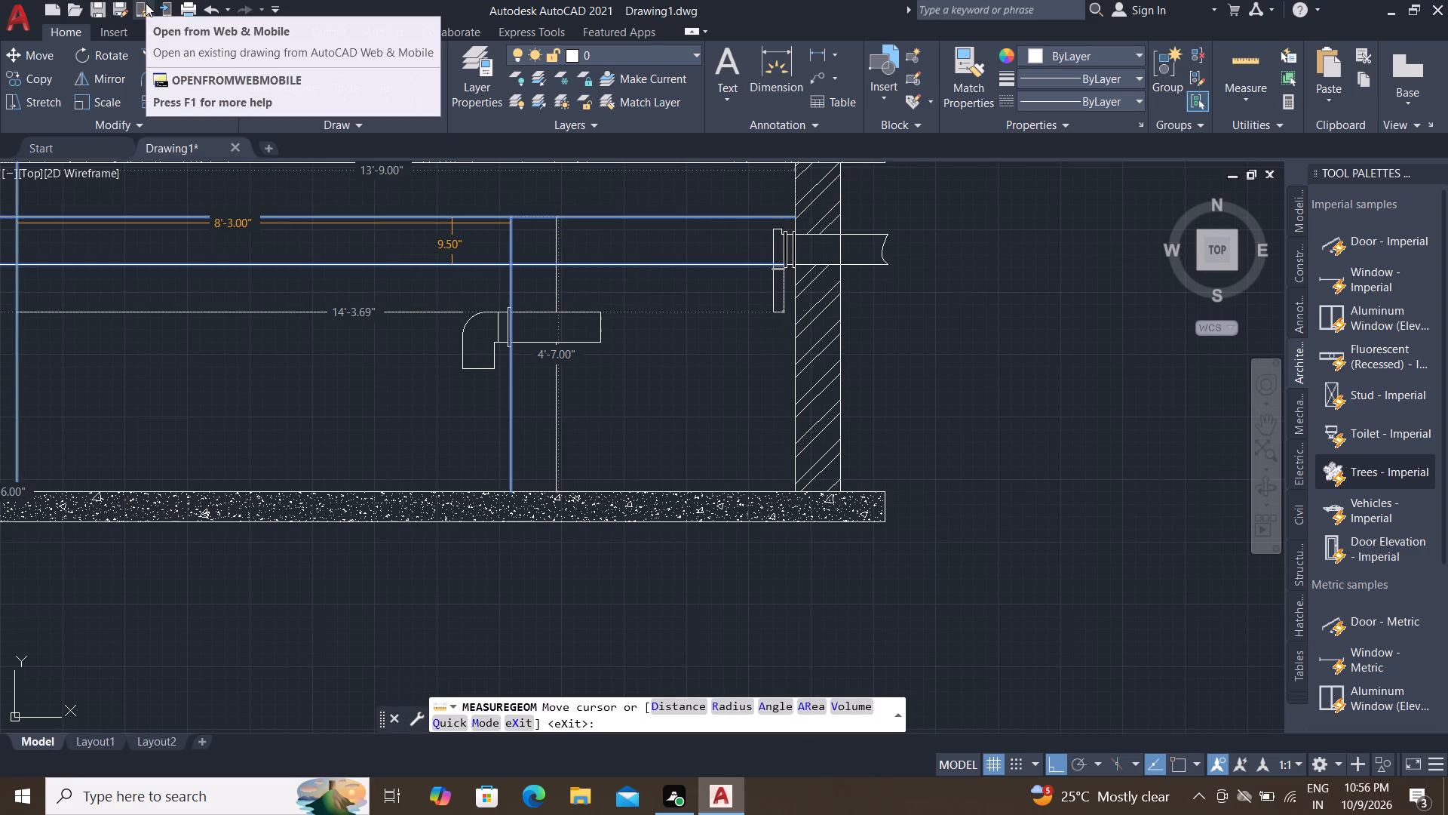
key(Escape)
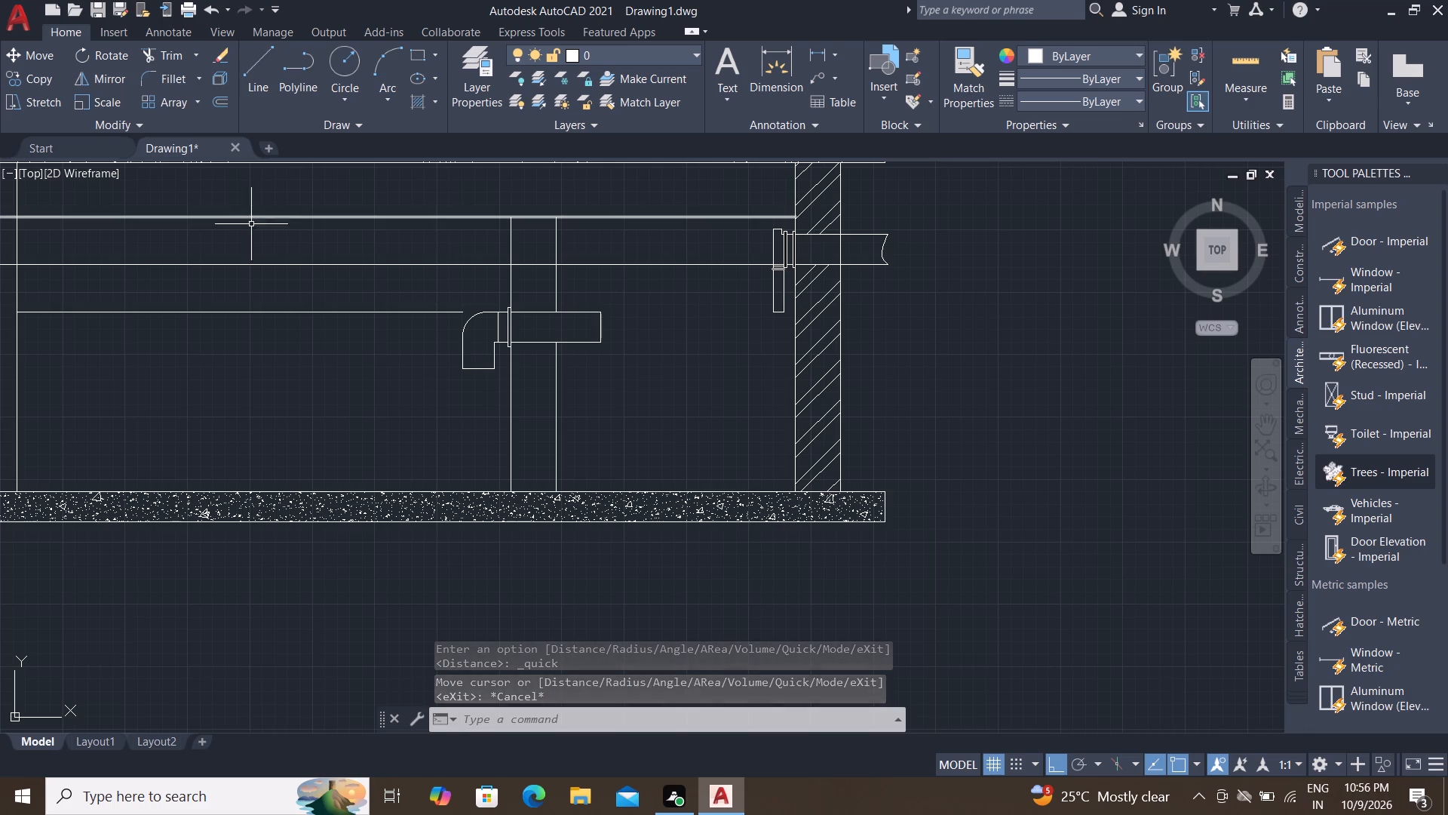
Delete the long horizontal line that crosses the middle wall level with the bottom of the end wall's pipe.
click(262, 264)
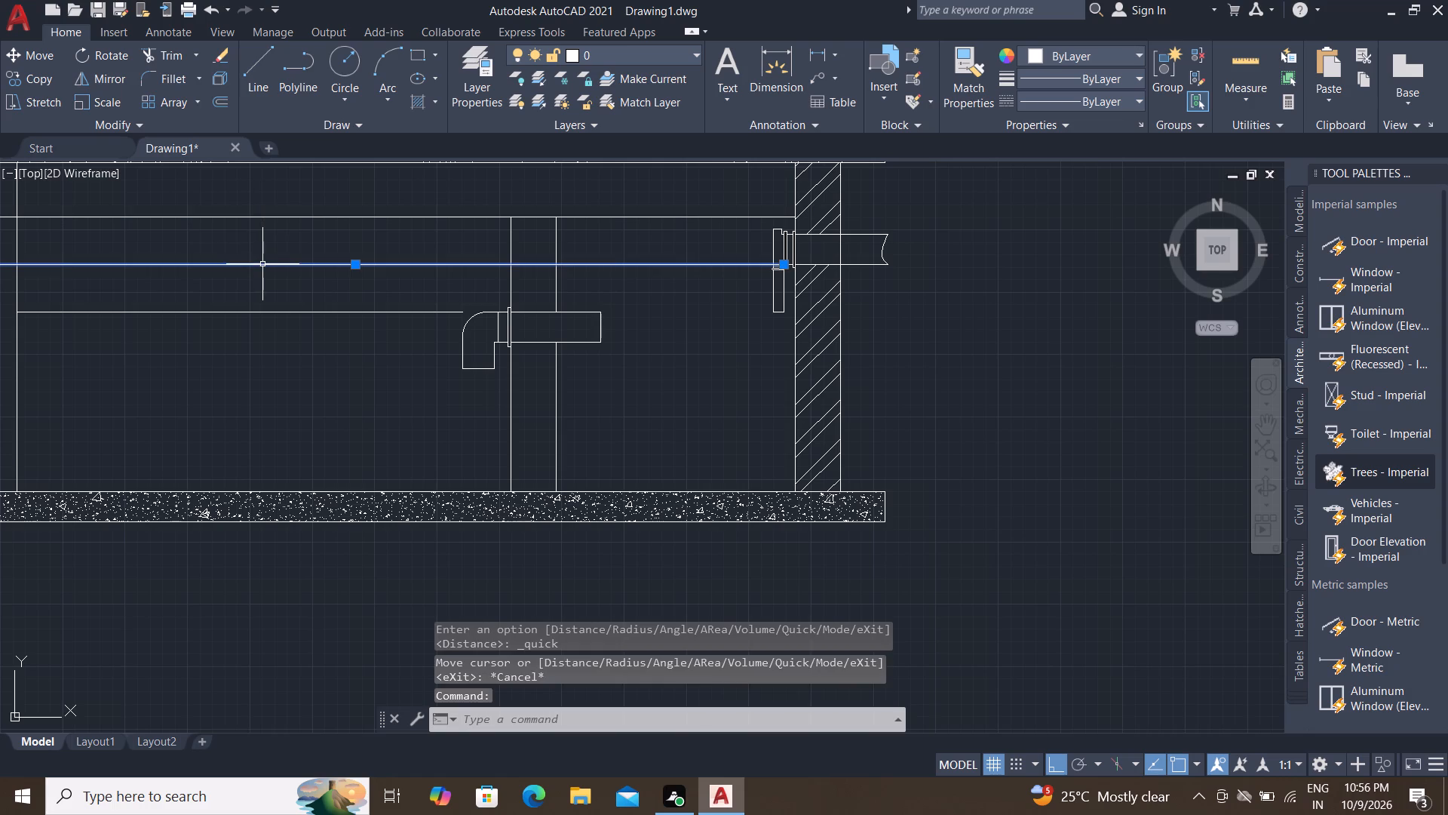
key(Delete)
Offset the horizontal line ending at the elbow's top 1' upward.
key(o)
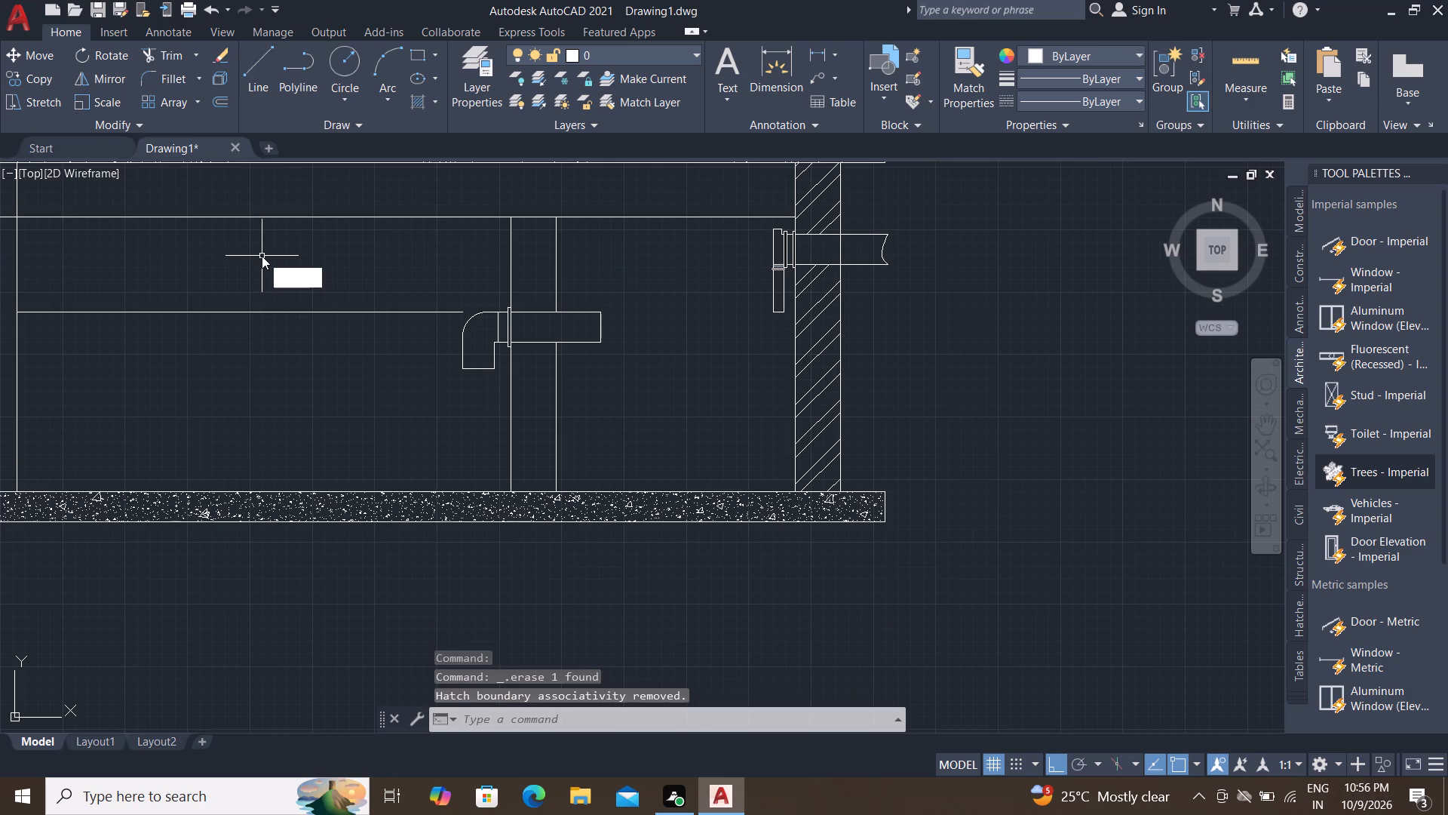
key(space)
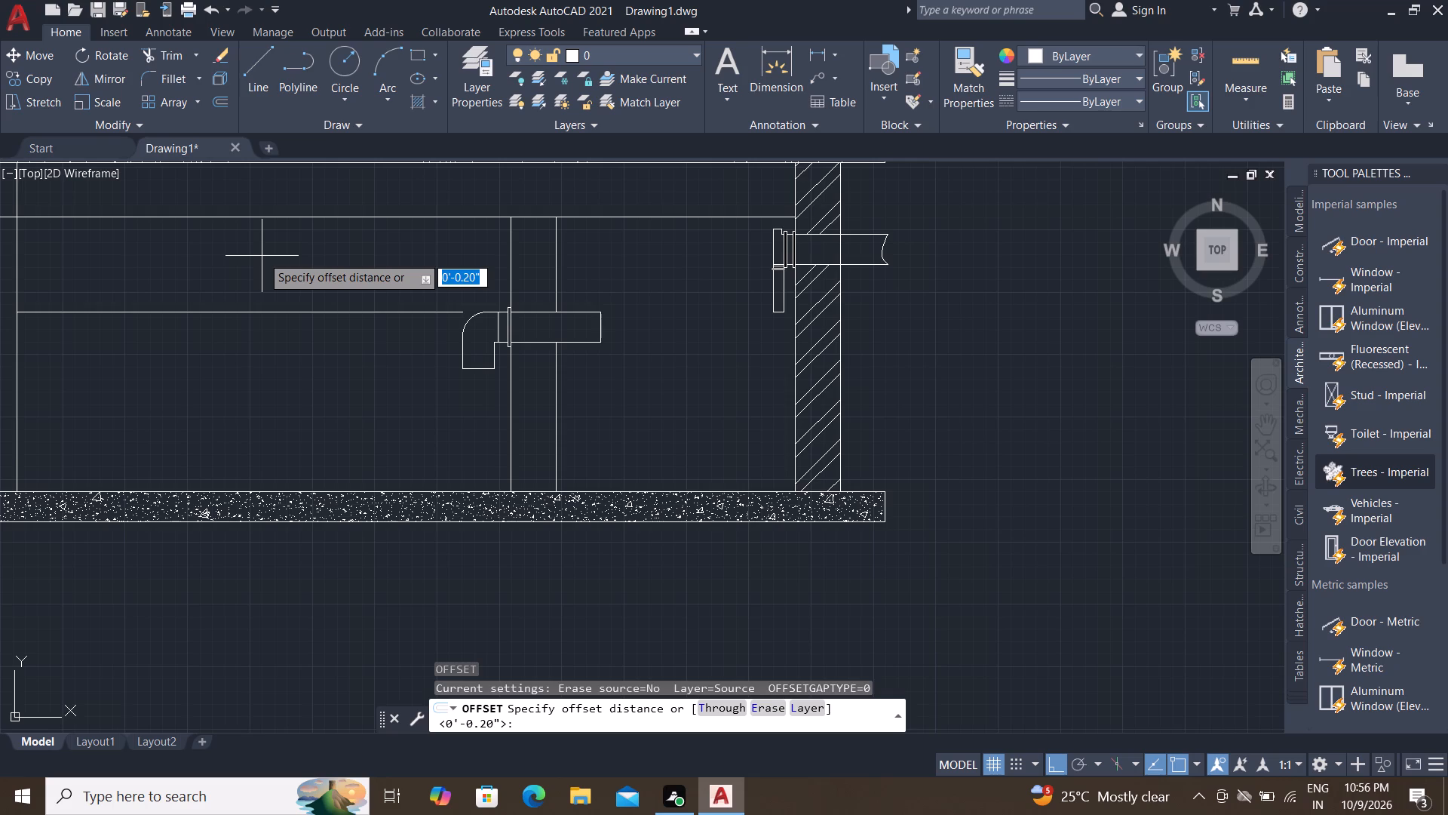
key(1)
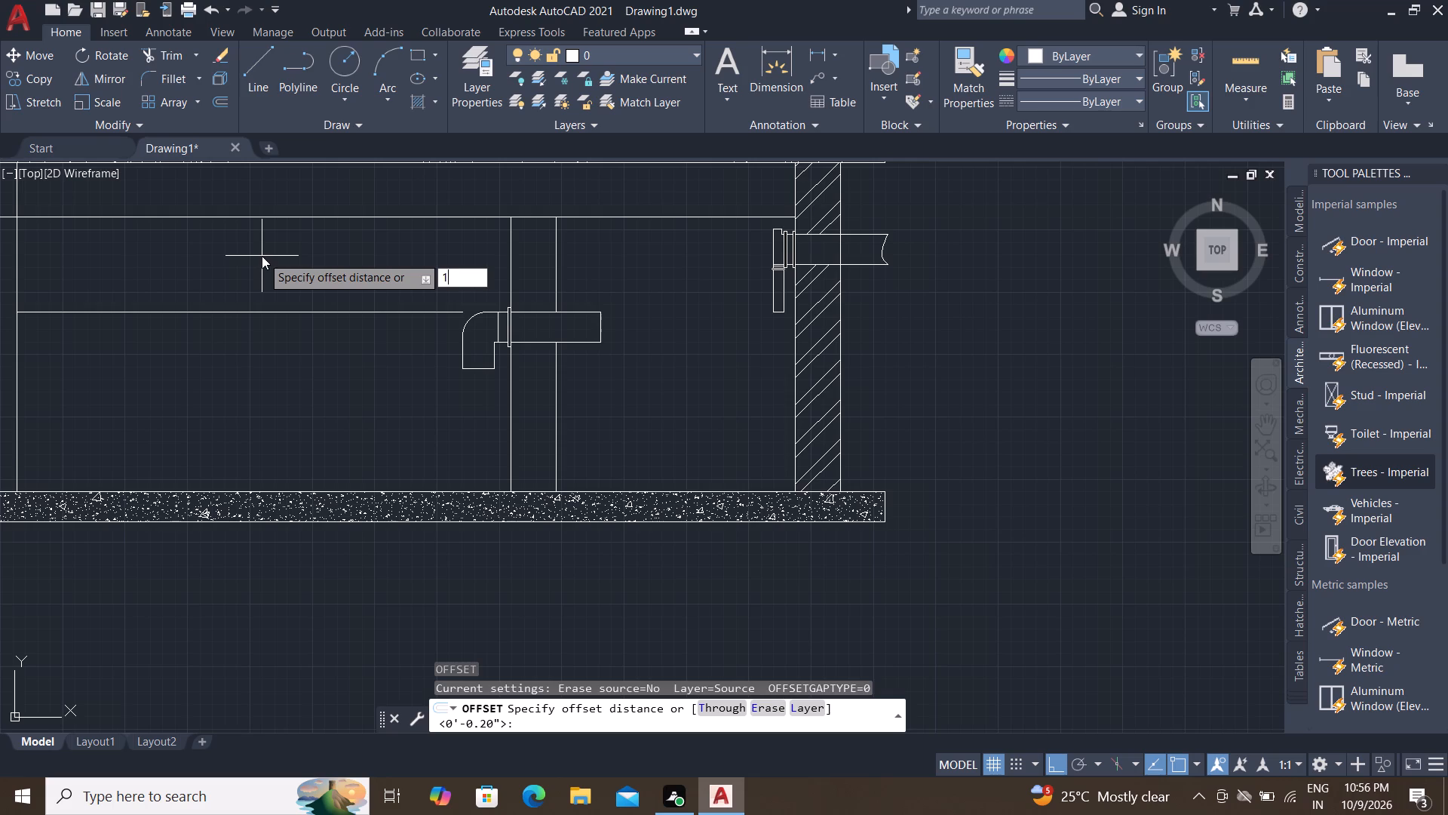
key(apostrophe)
key(space)
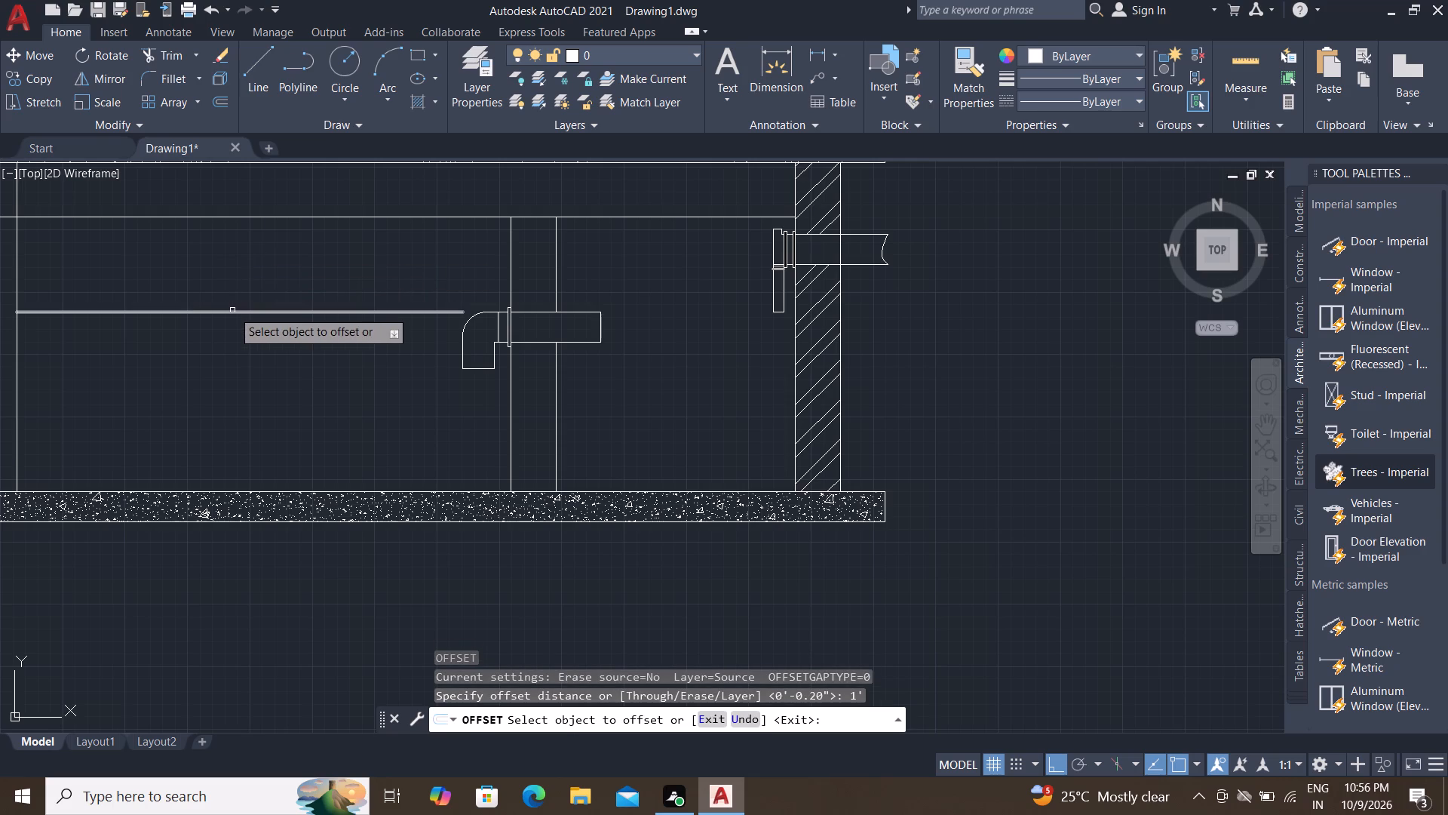
click(233, 310)
click(264, 241)
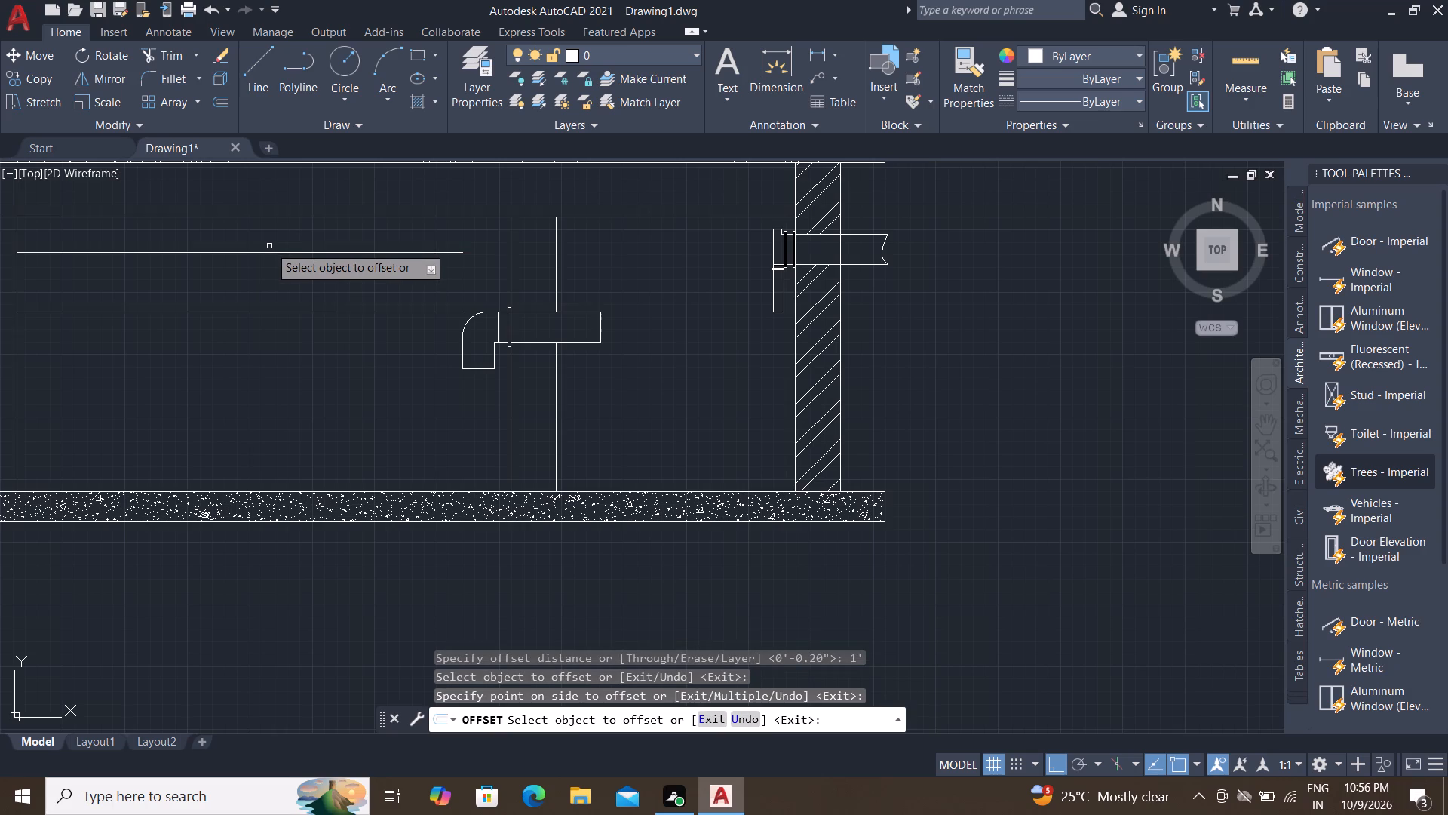
key(Escape)
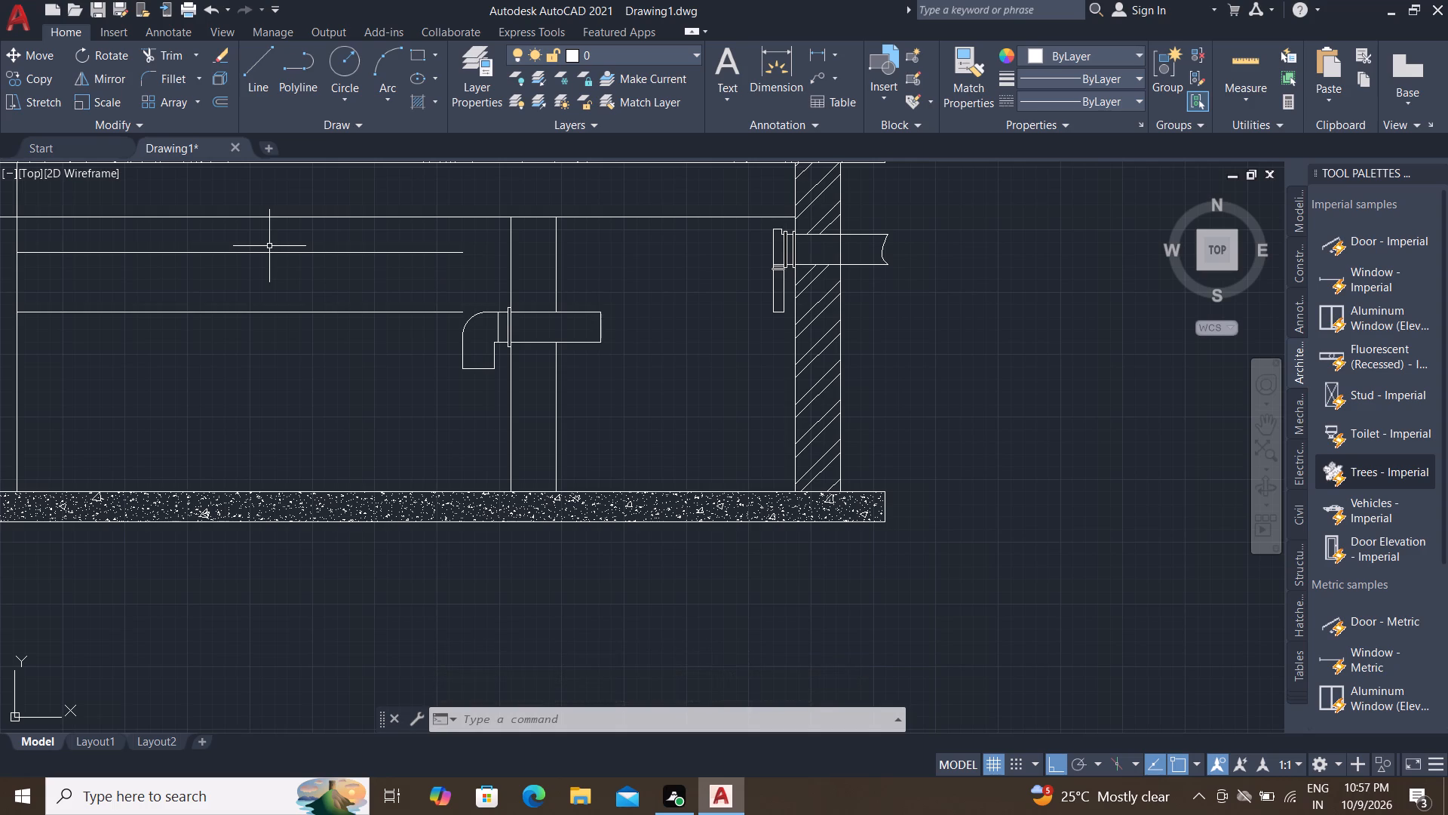
Extend the upper offset line to the near face of the middle wall.
text(EX)
key(space)
click(308, 252)
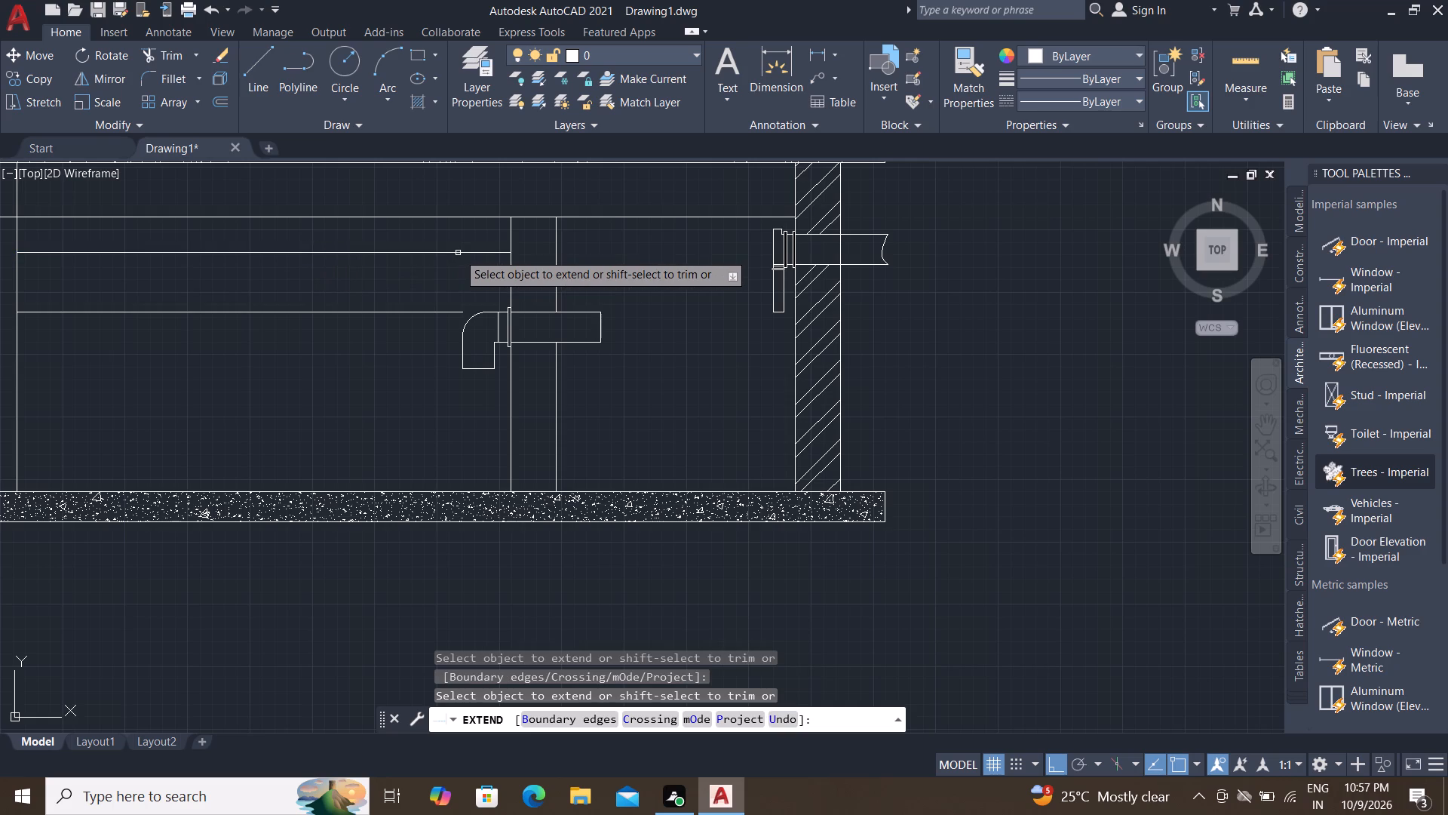
Extend the upper offset line across the middle wall to the pipe's outer end, and back to the unhatched end wall's outer face.
click(460, 253)
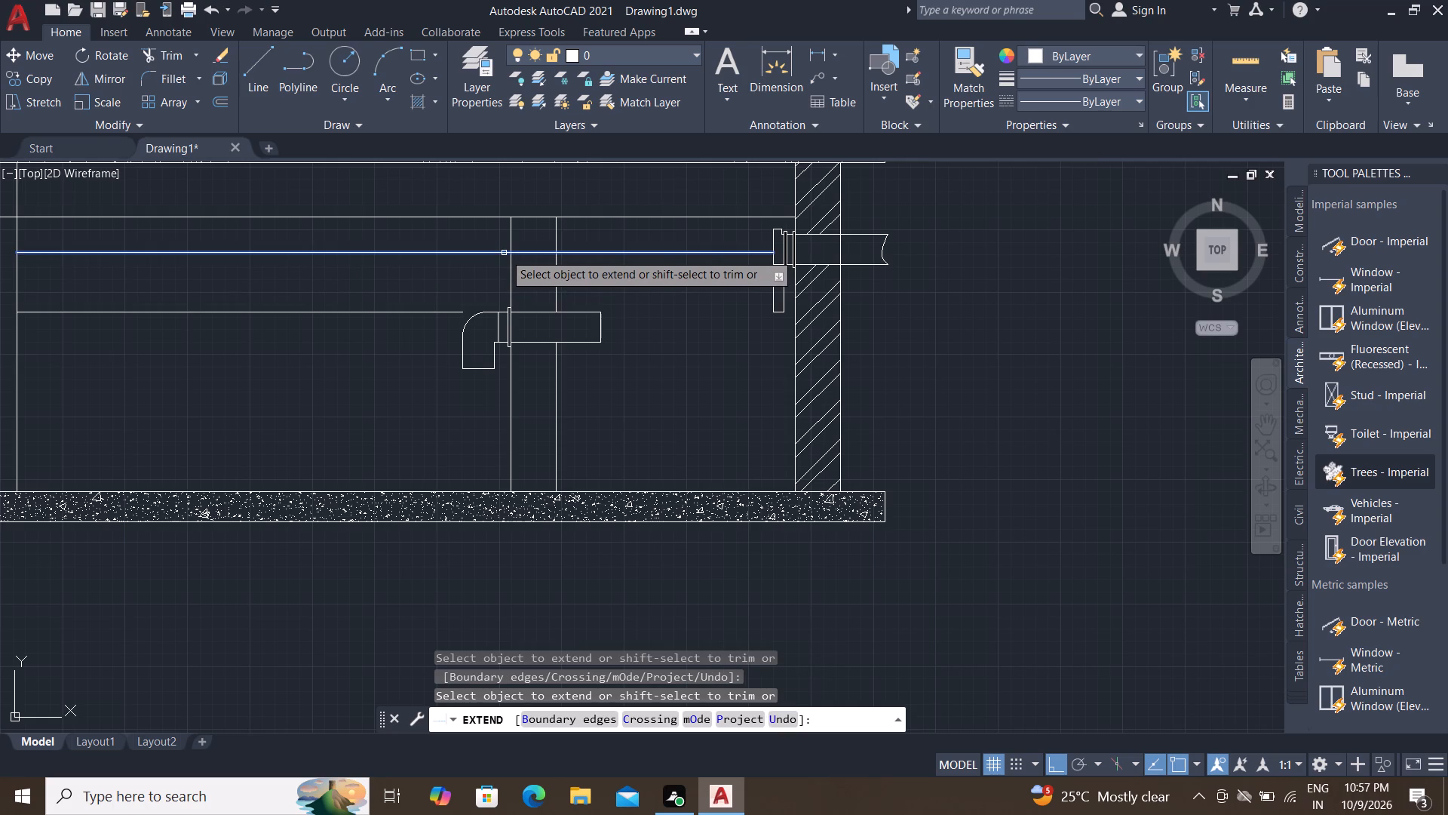
click(504, 253)
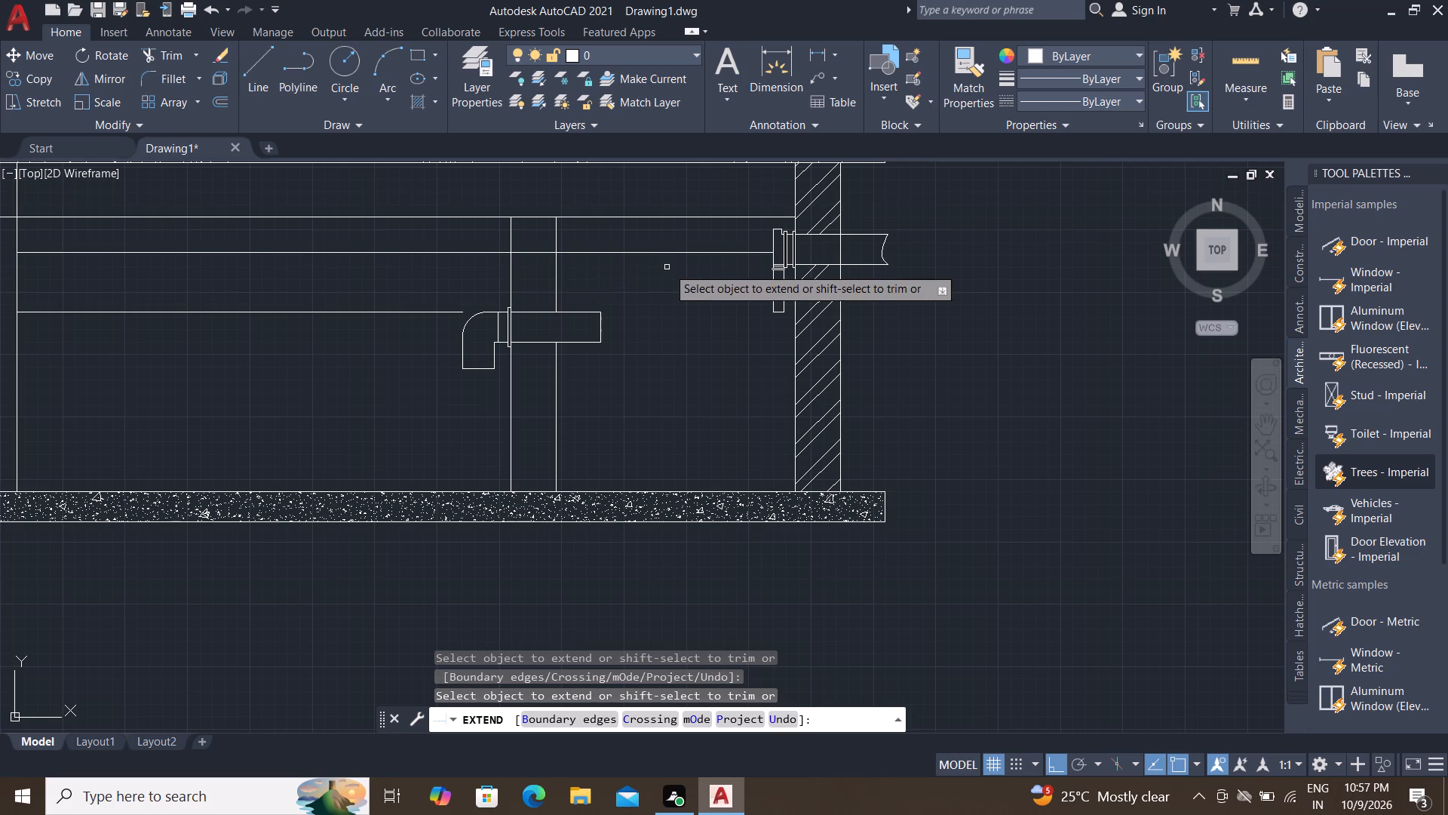
click(721, 252)
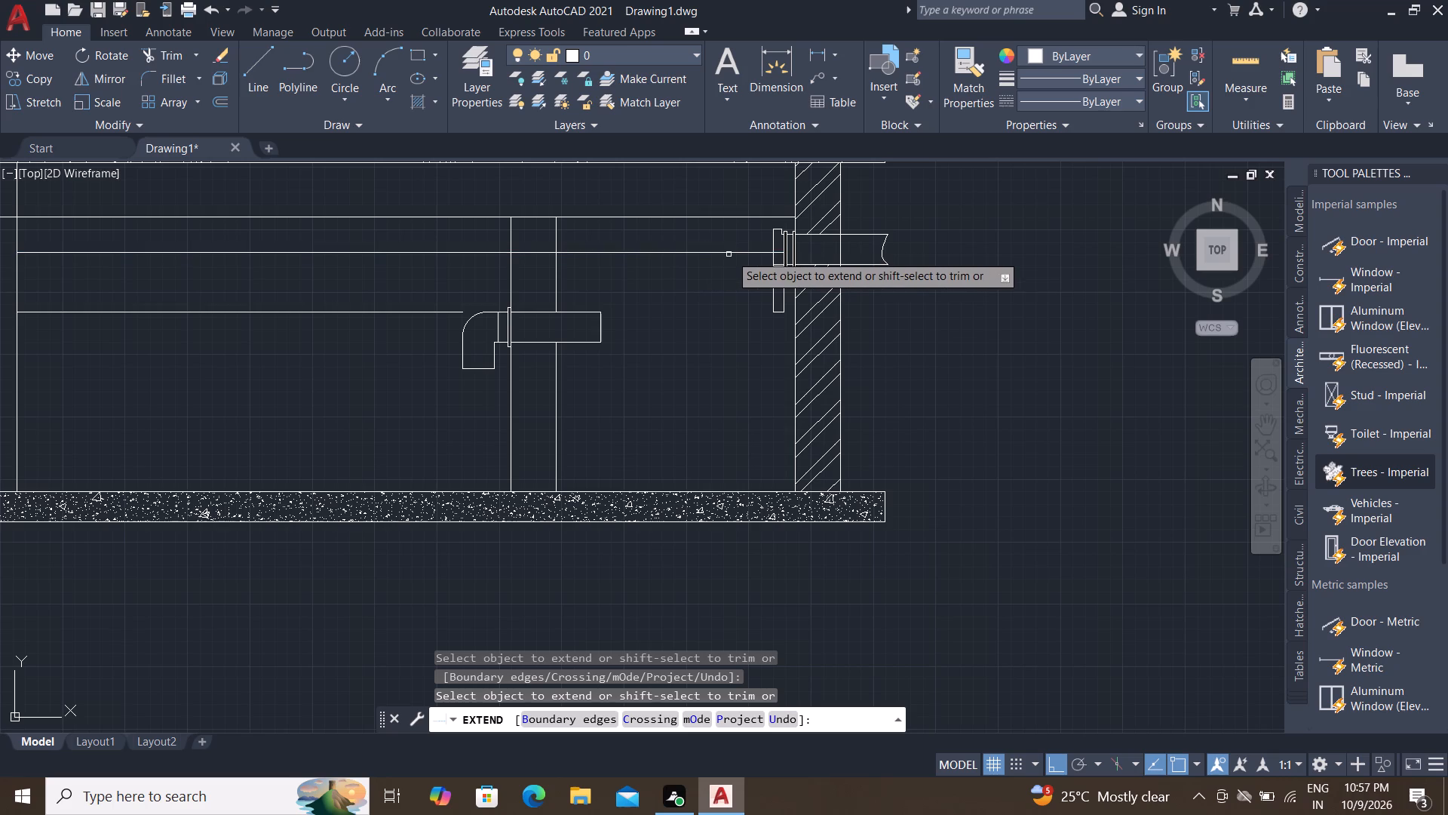
click(733, 254)
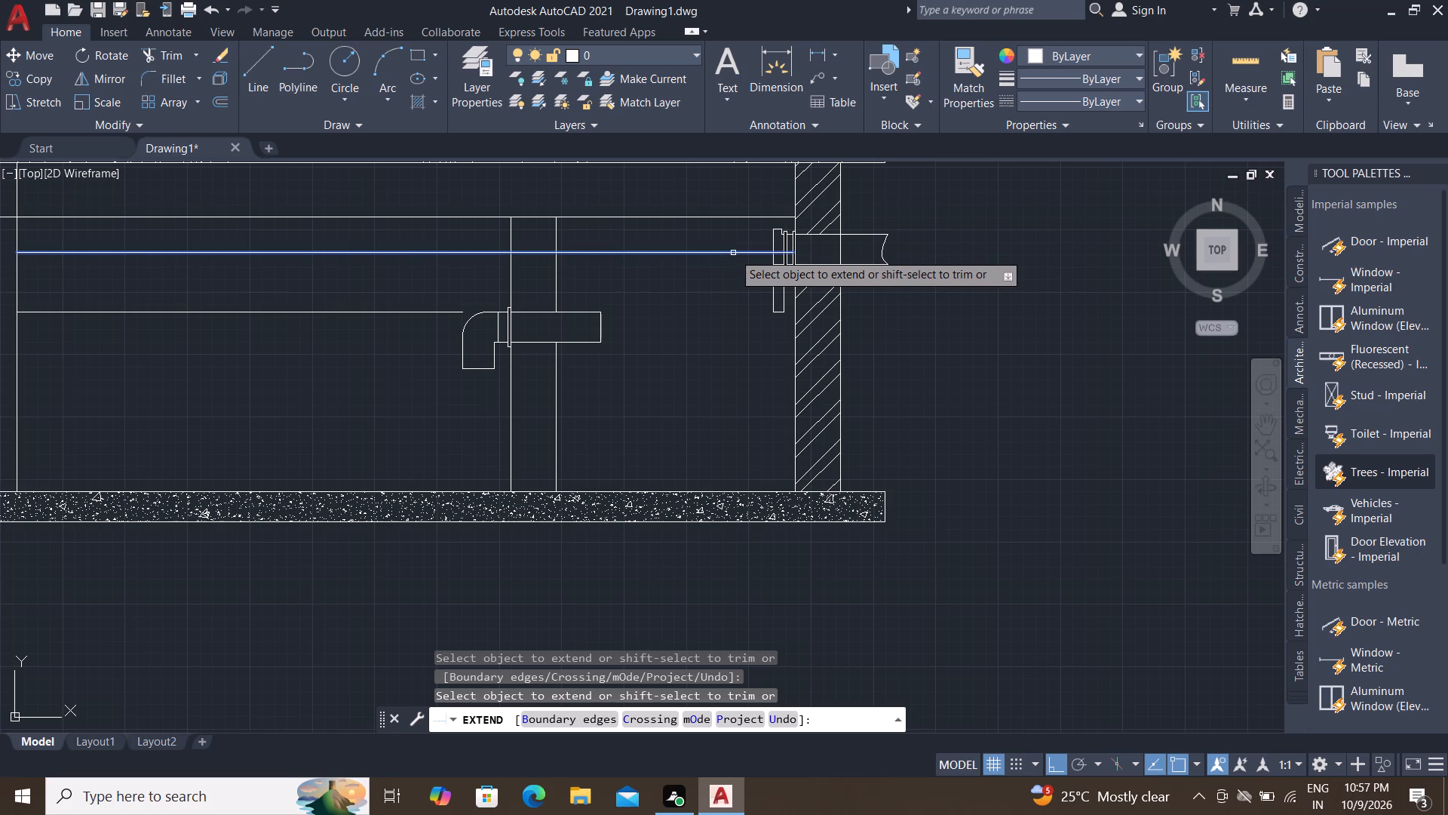
click(734, 253)
click(732, 253)
click(730, 252)
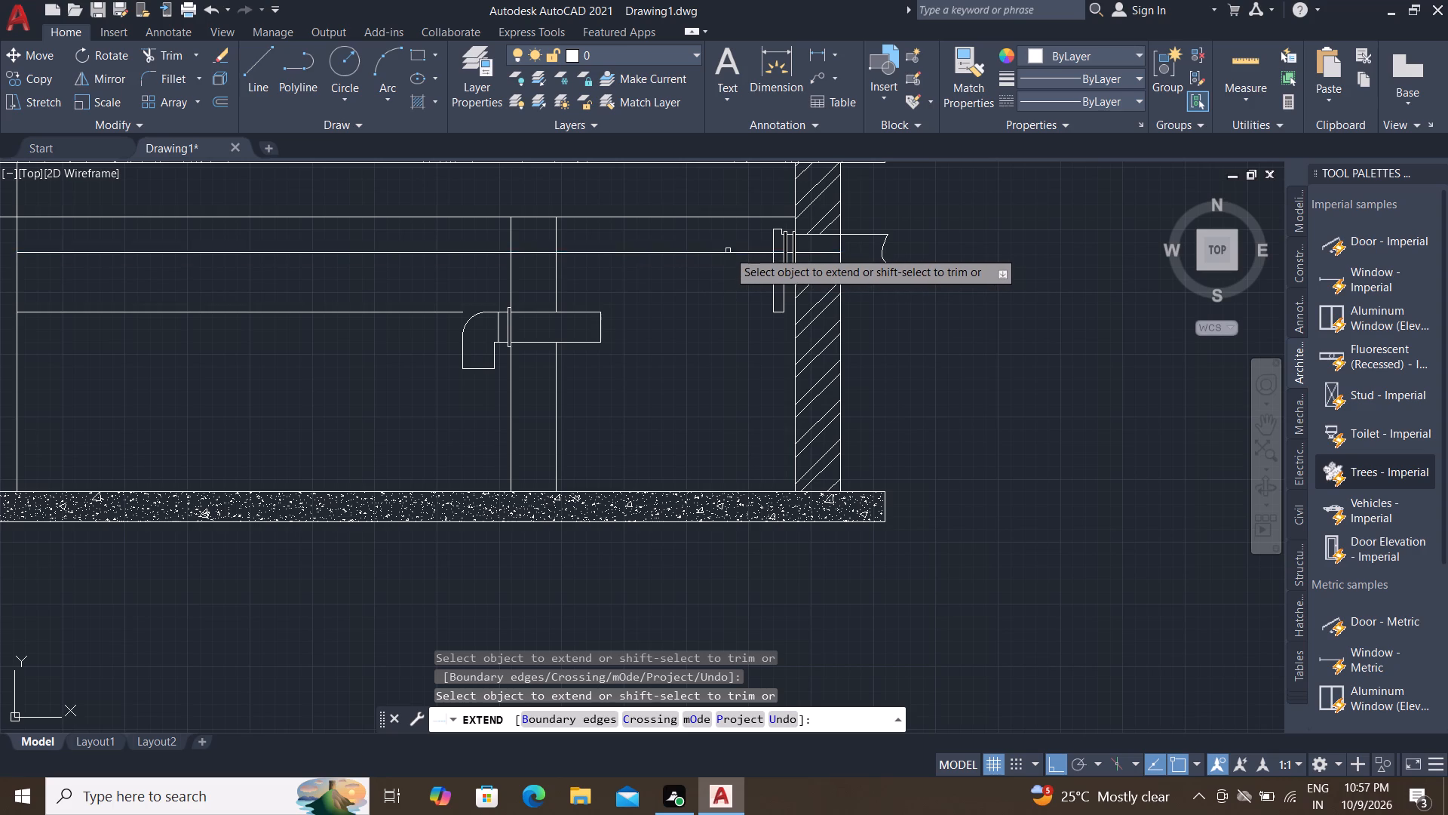
click(726, 251)
click(723, 251)
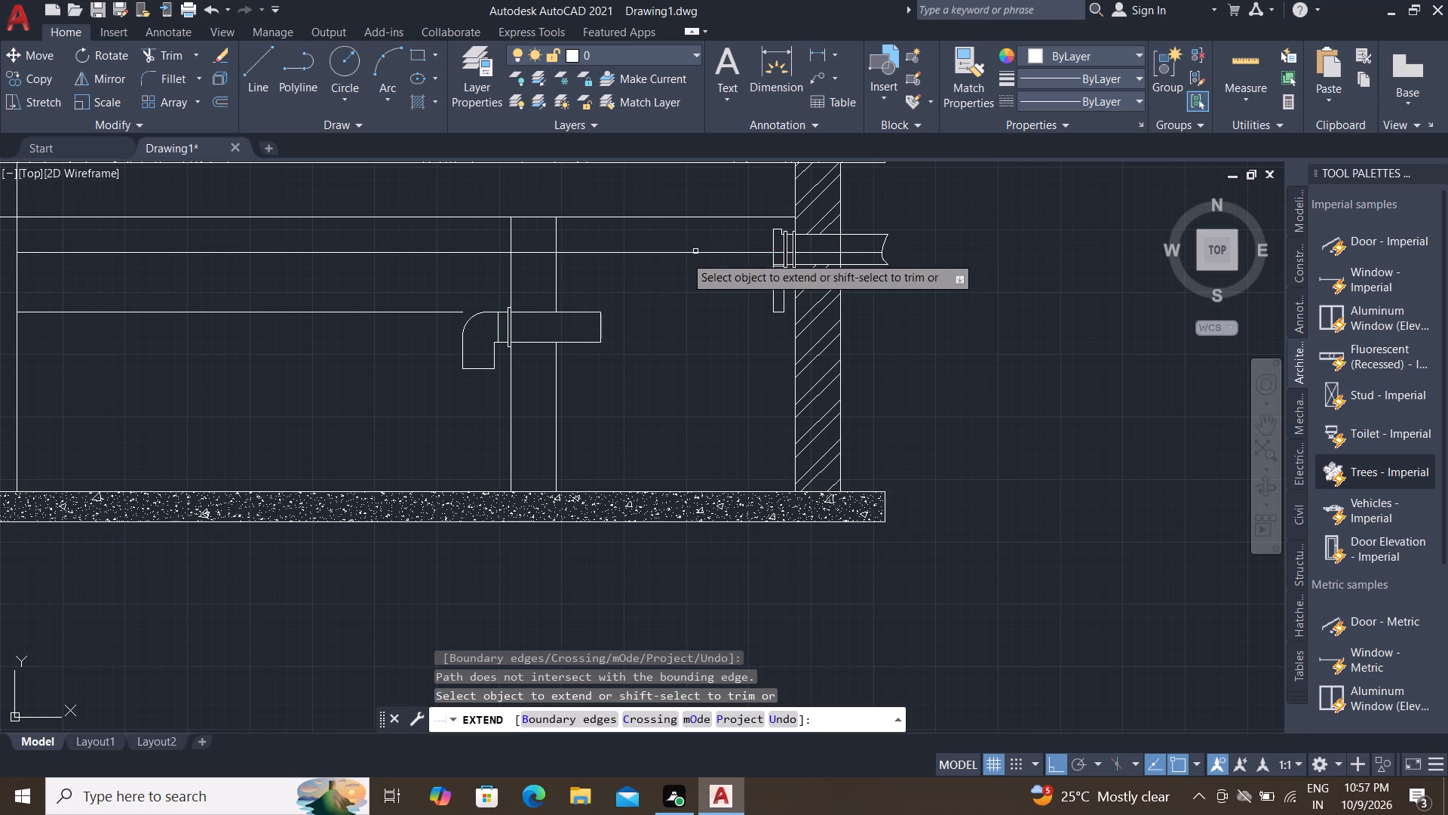
middle_drag(648, 251, 913, 317)
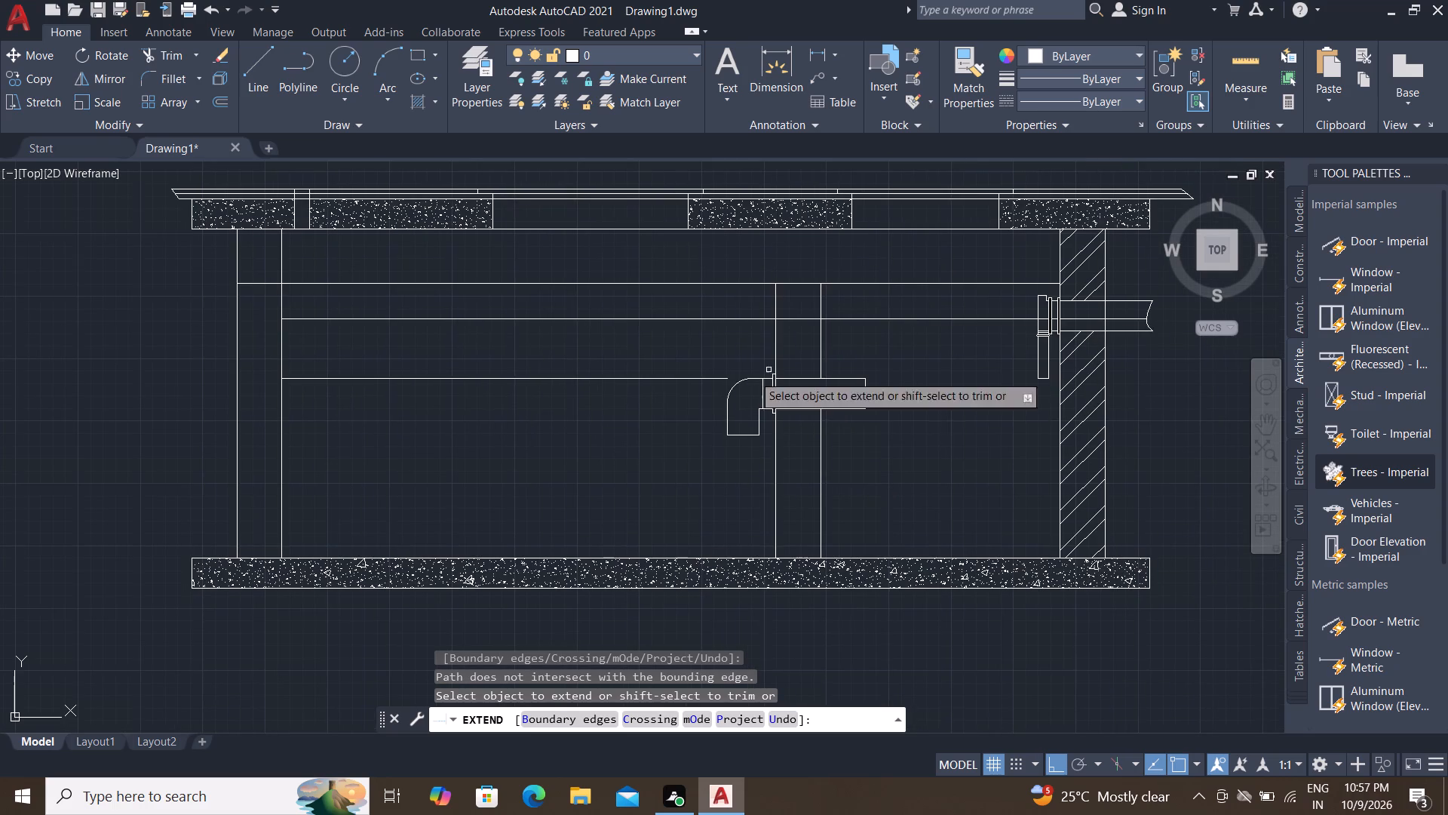
click(327, 321)
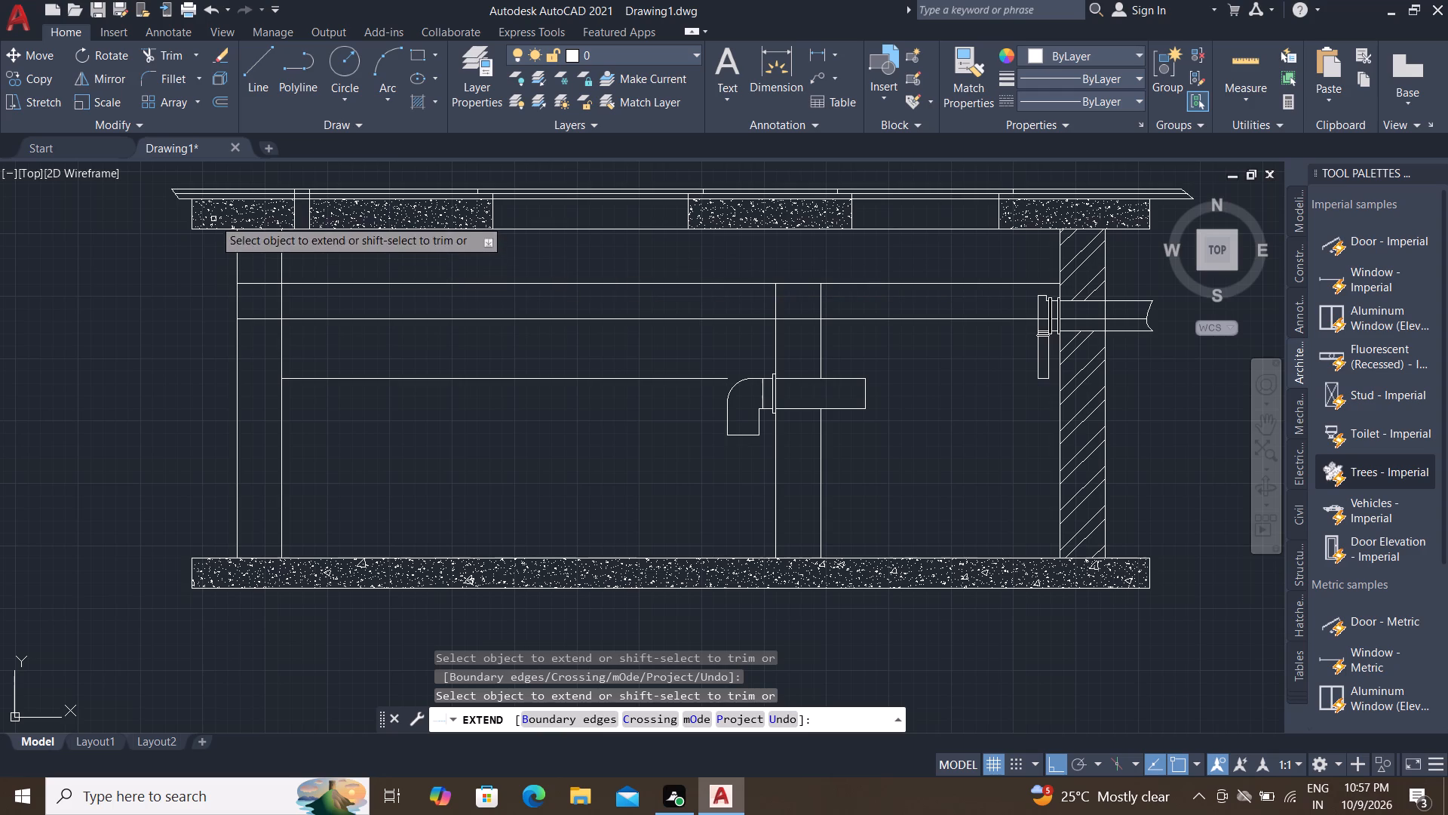
key(Escape)
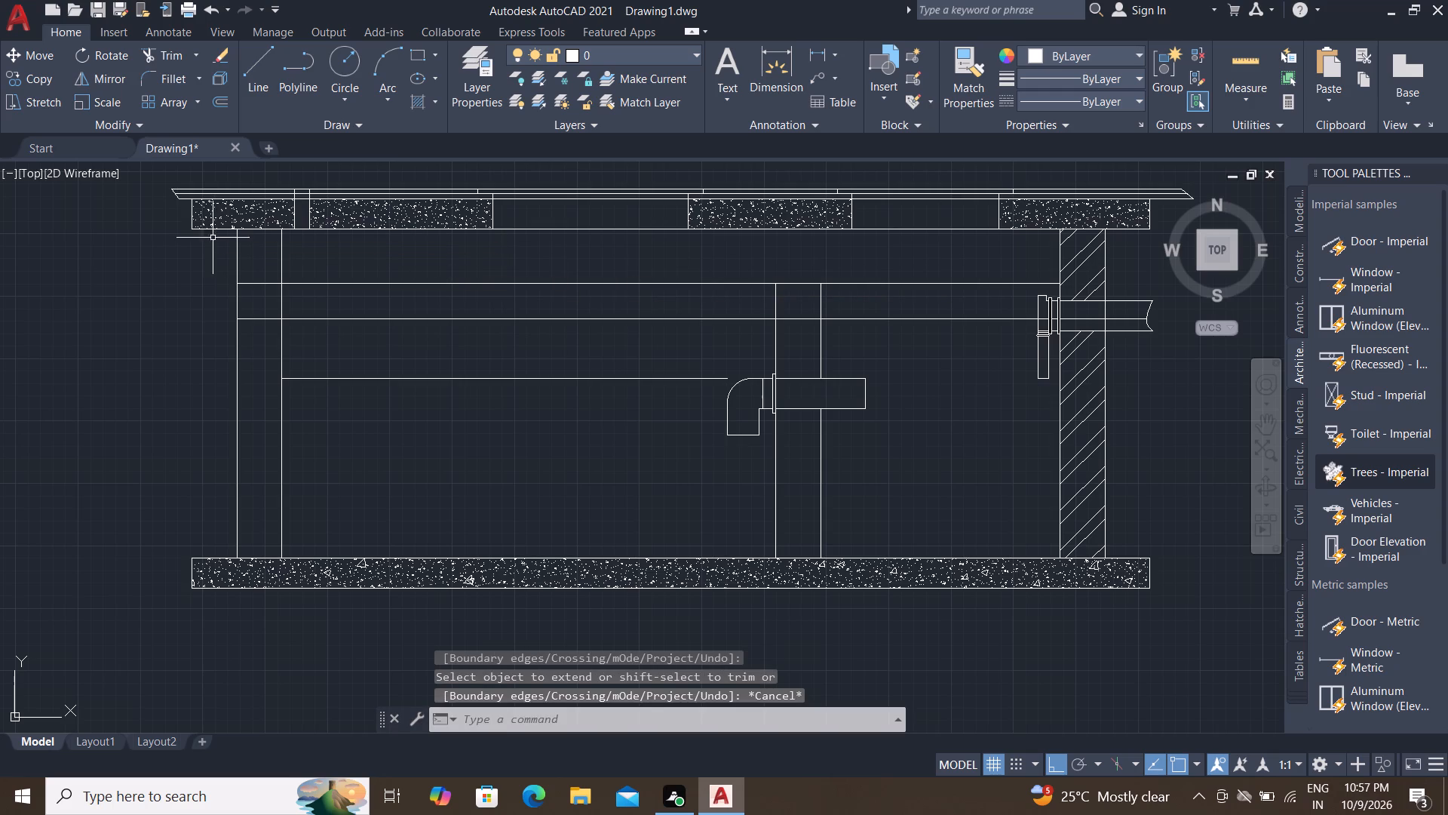
Mirror the hatched end wall's pipe and fitting onto the opposite end wall about the tank's vertical centreline, keeping the originals.
middle_drag(664, 290, 432, 287)
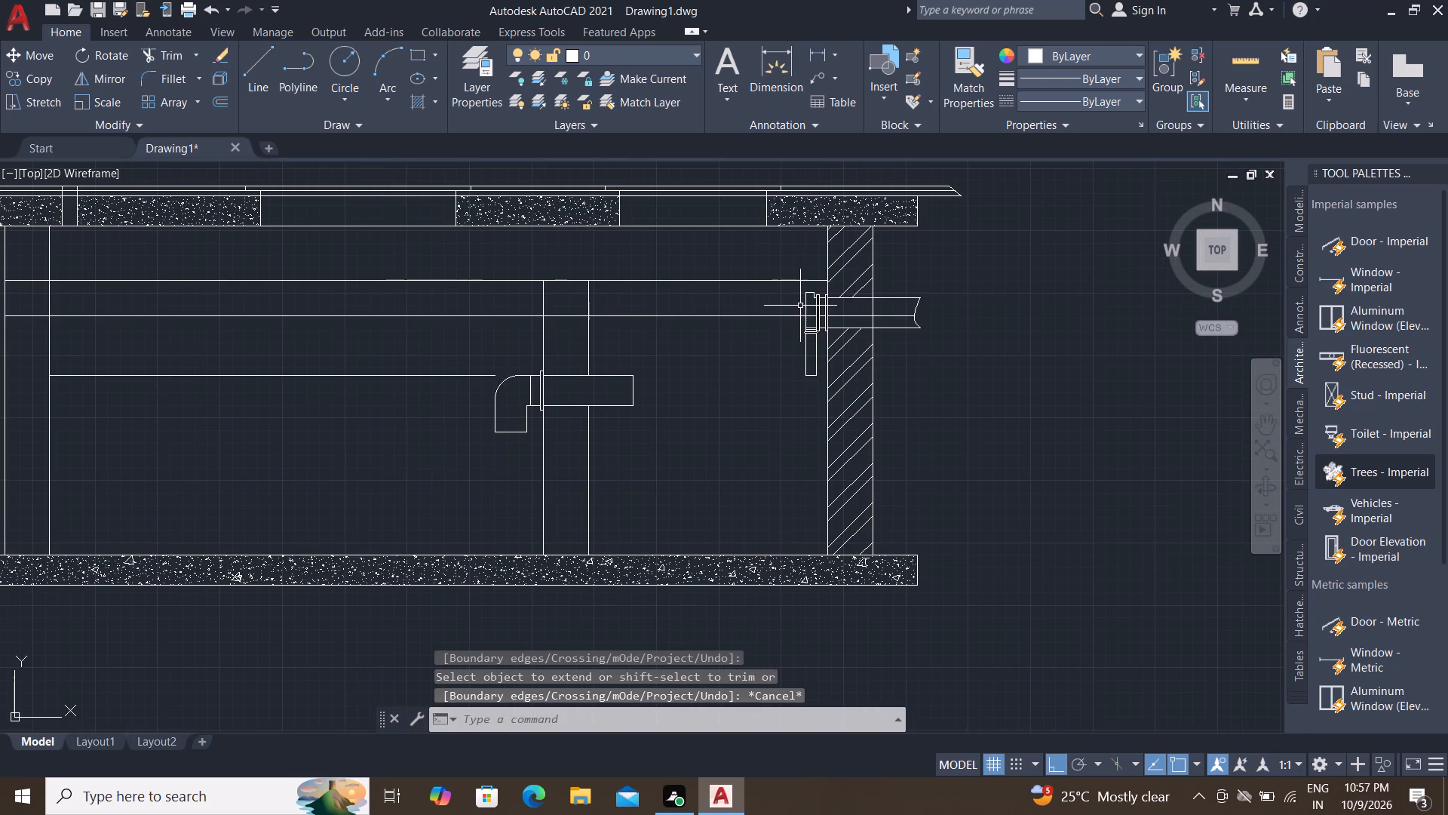
click(790, 284)
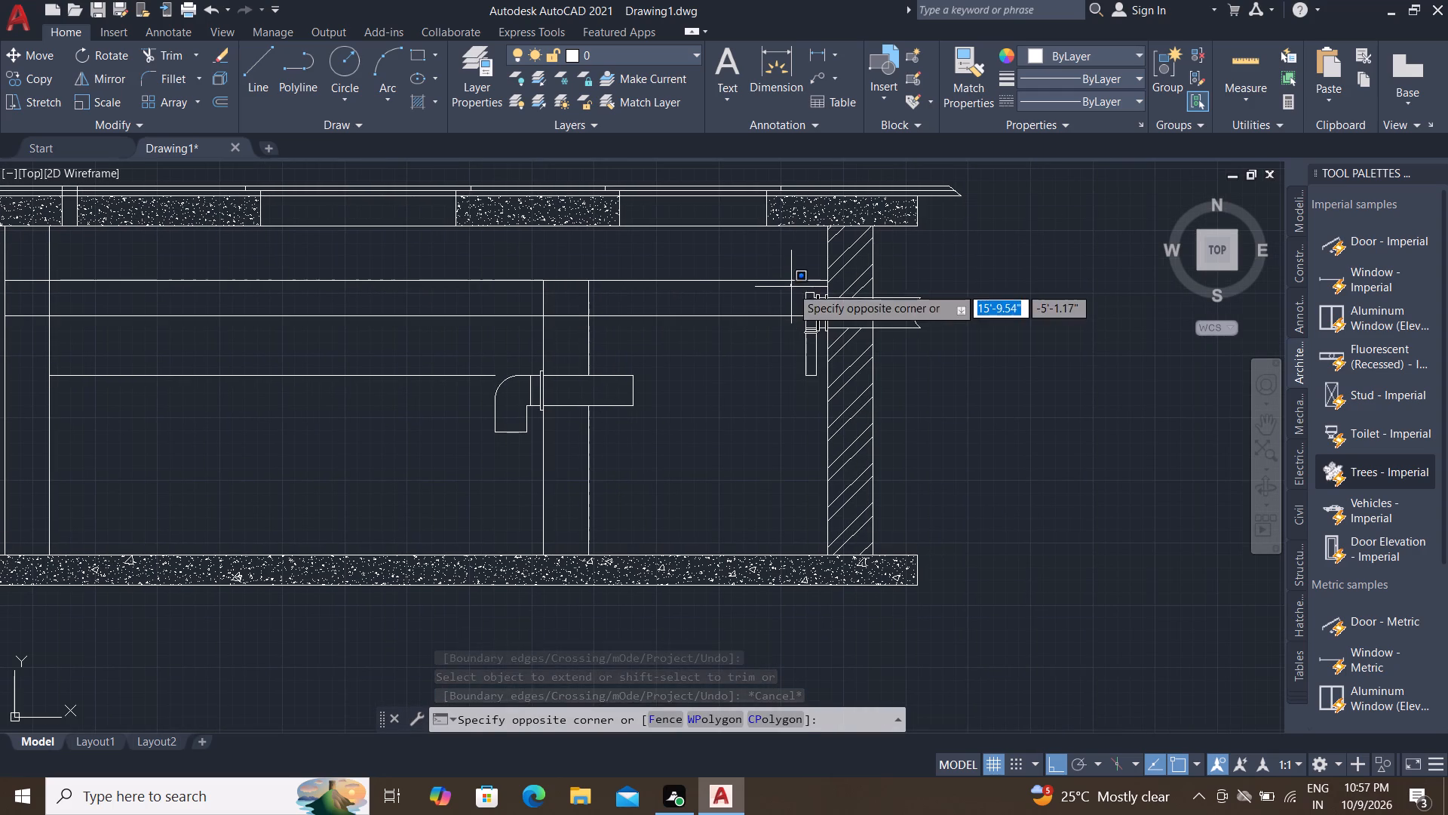
click(956, 389)
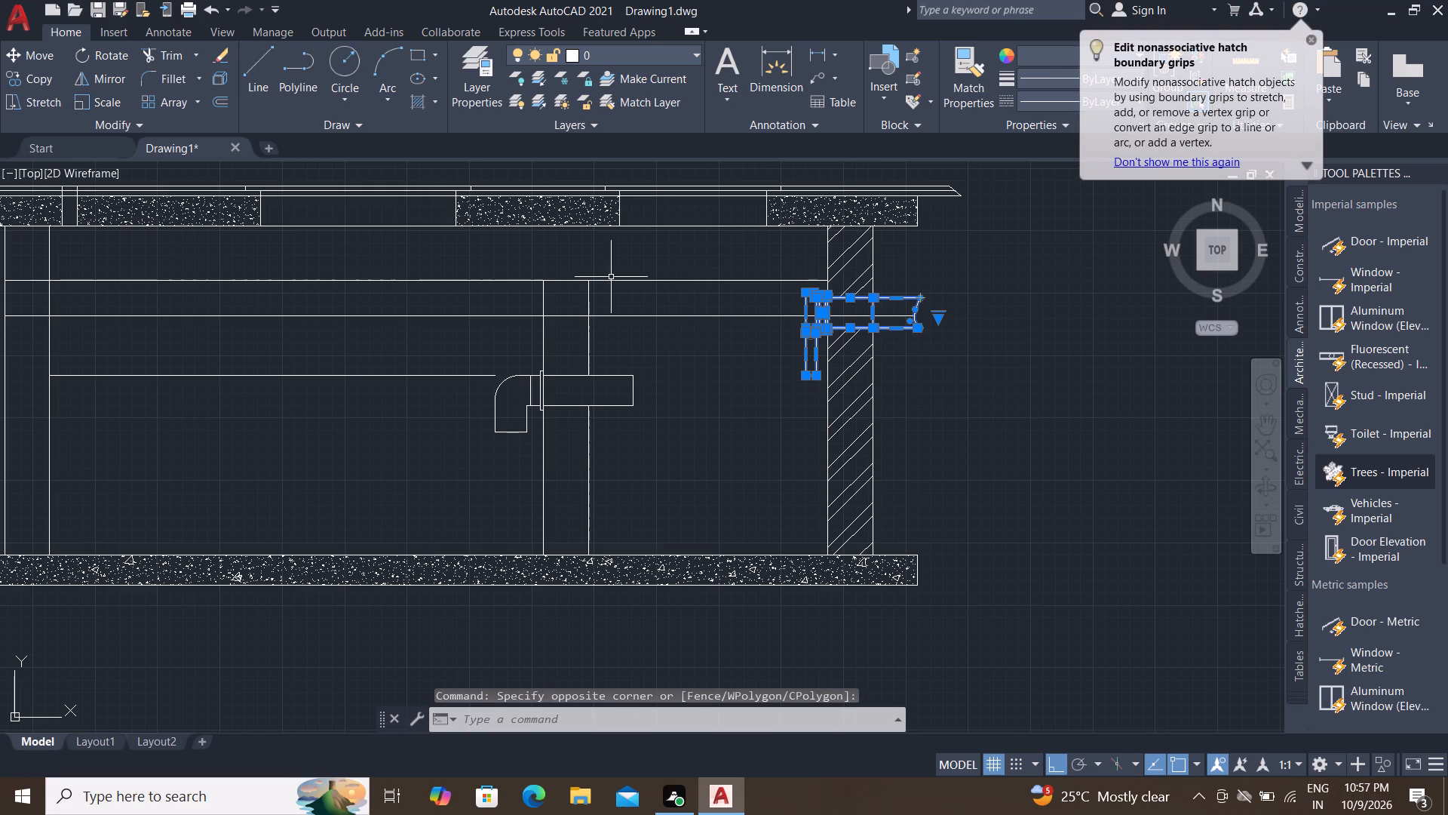
text(MI)
key(space)
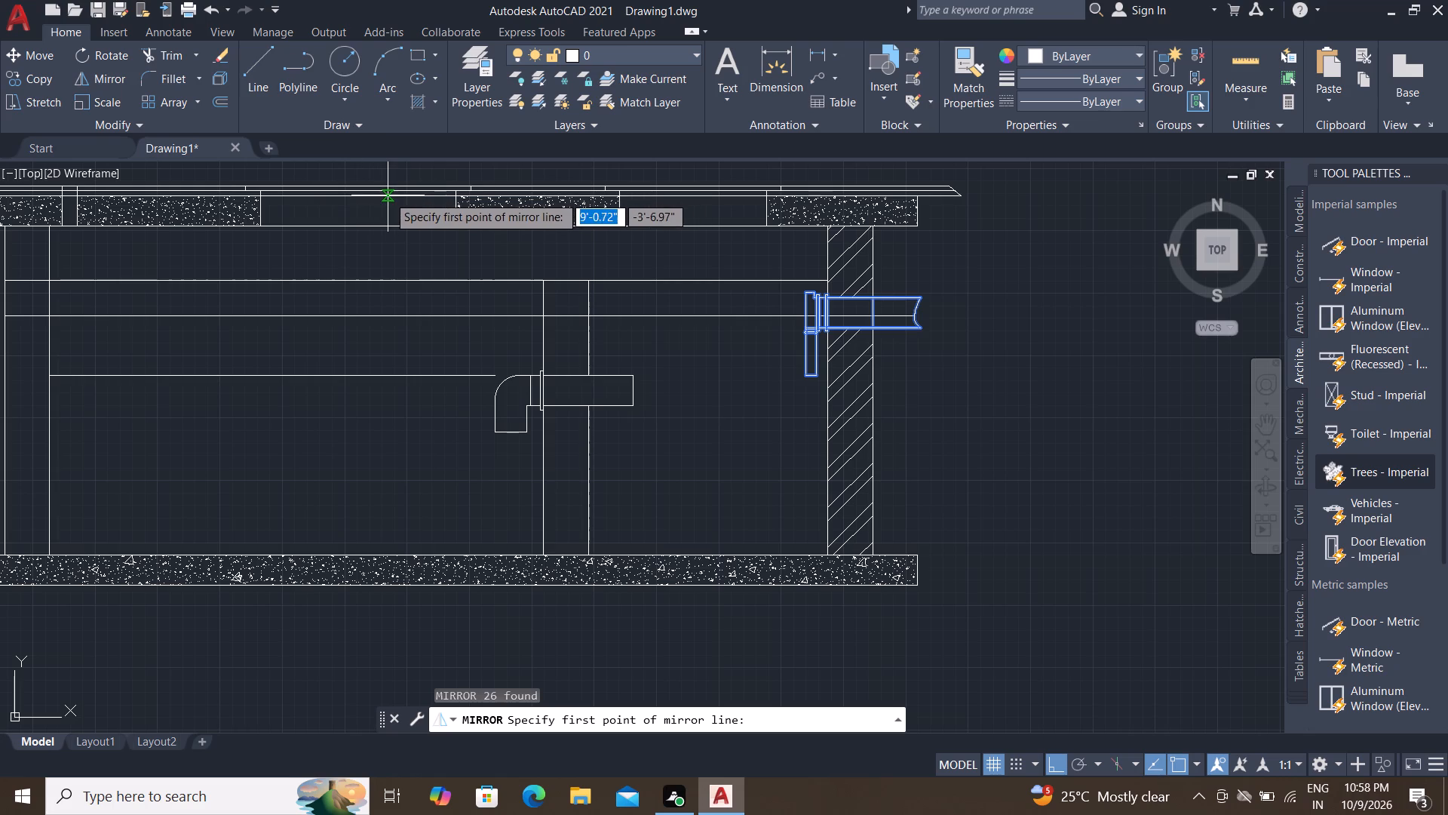
middle_drag(378, 197, 497, 272)
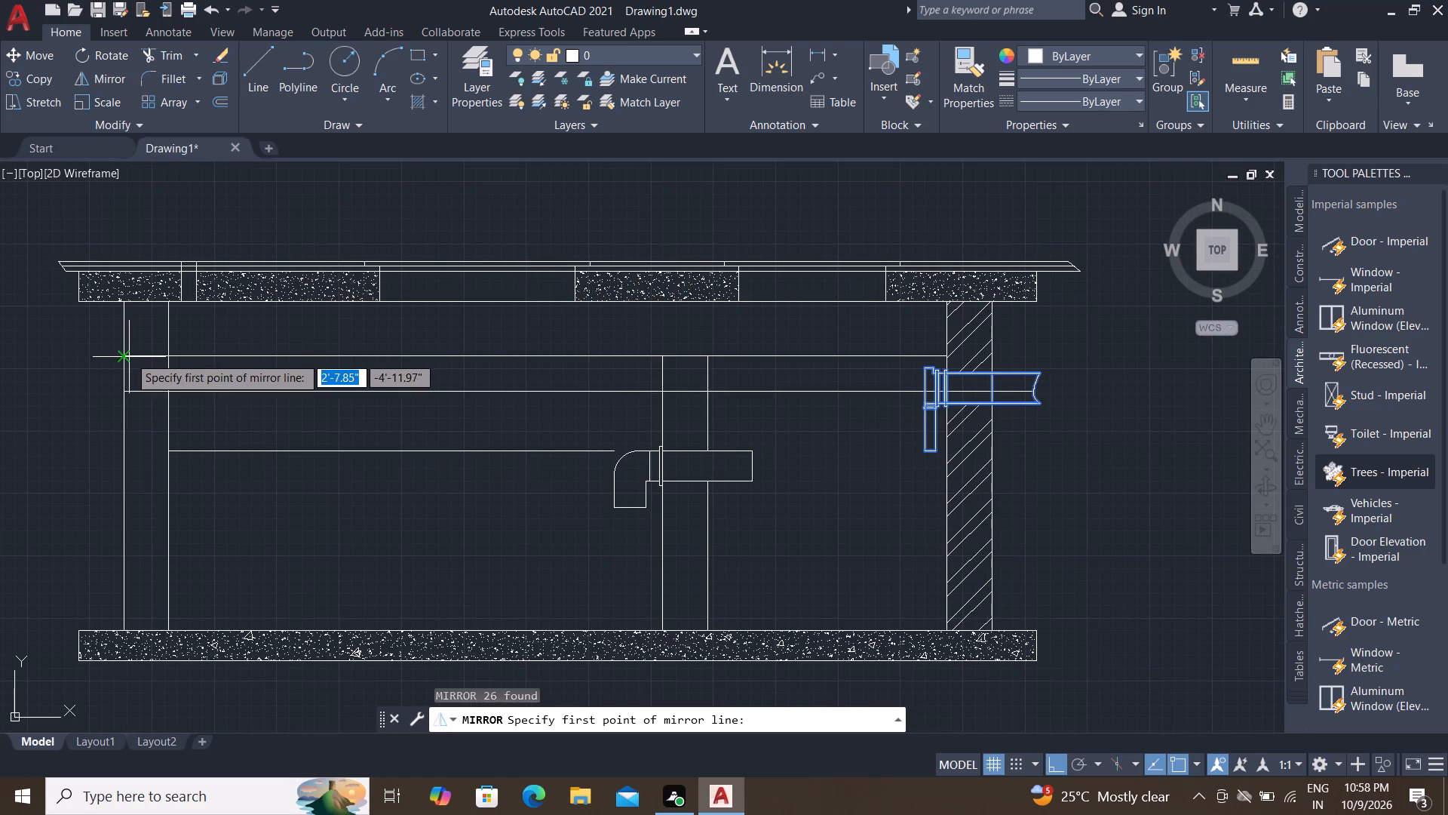
click(539, 355)
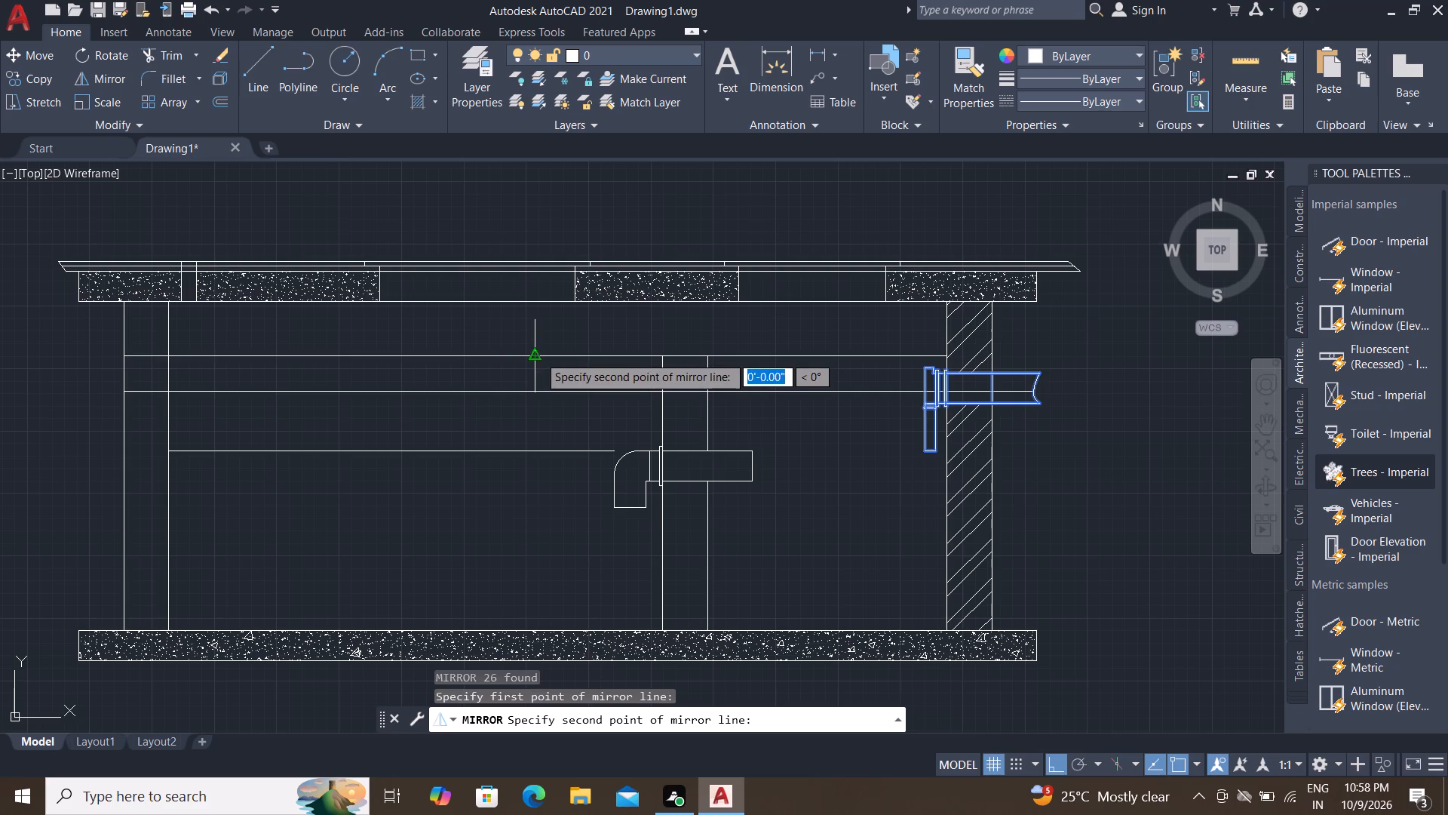
click(542, 420)
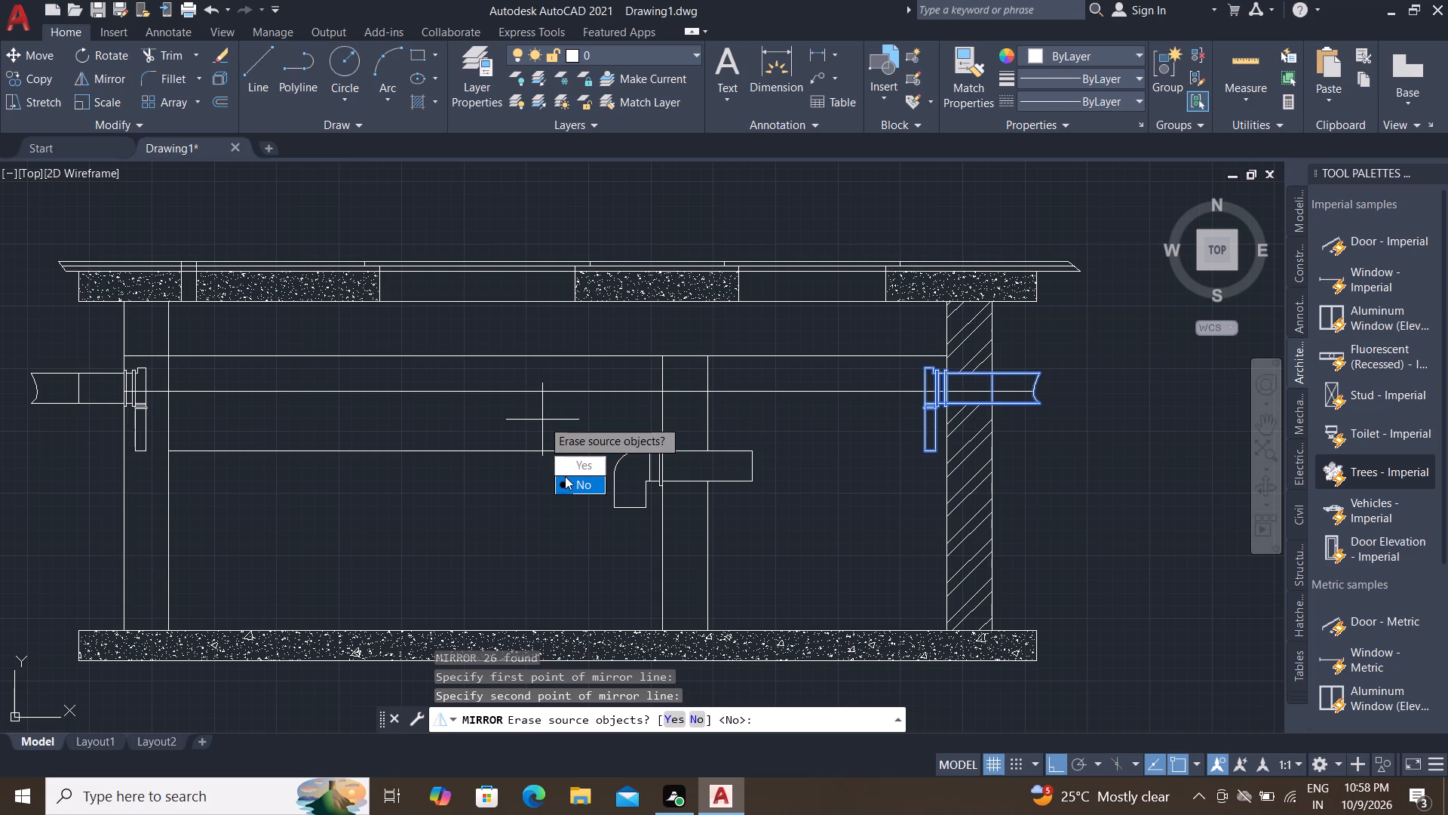
drag(566, 478, 542, 420)
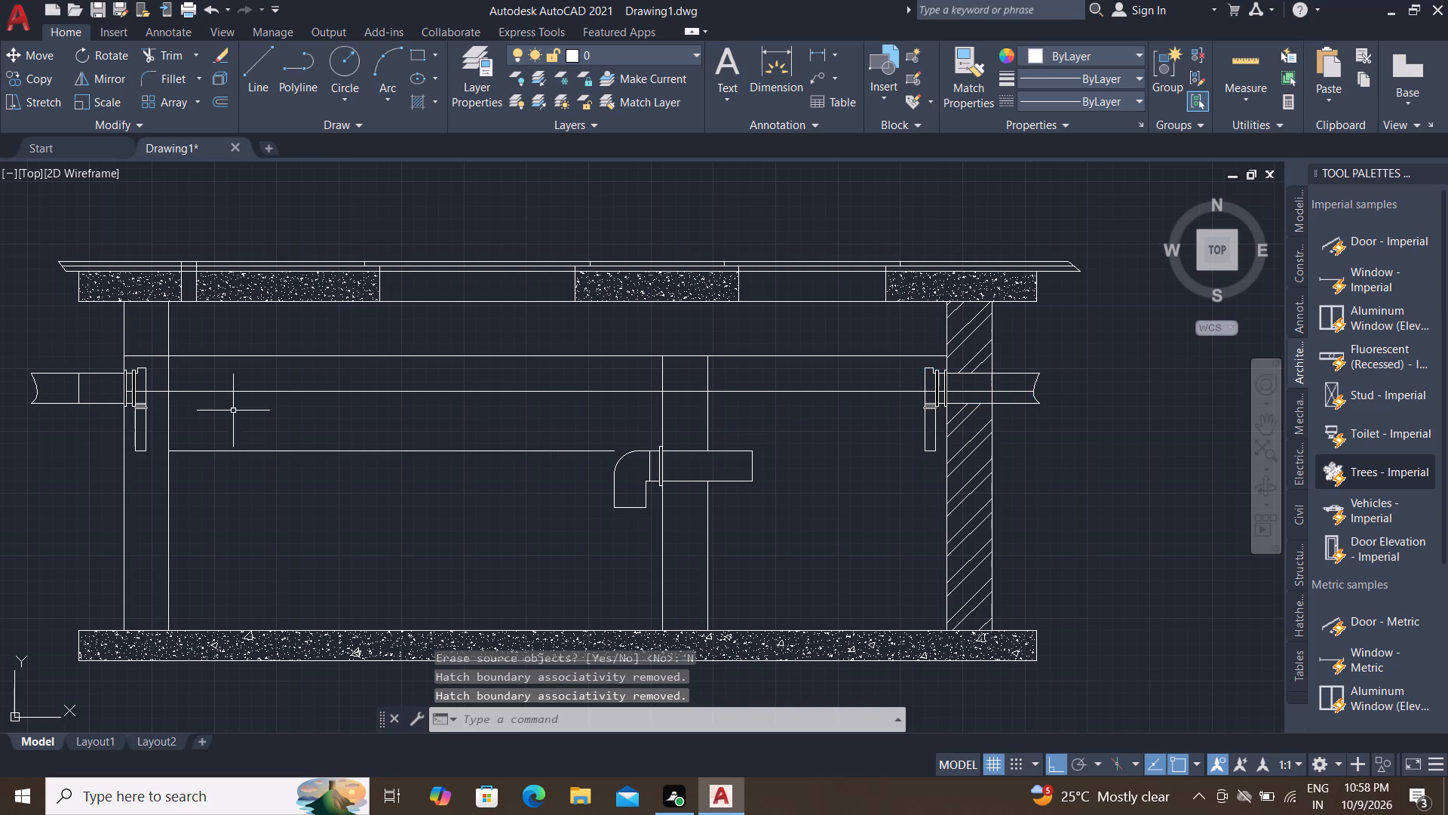
Change the long horizontal line running between the two end-wall pipes to the dashed ACAD linetype.
scroll(267, 371, down, 1)
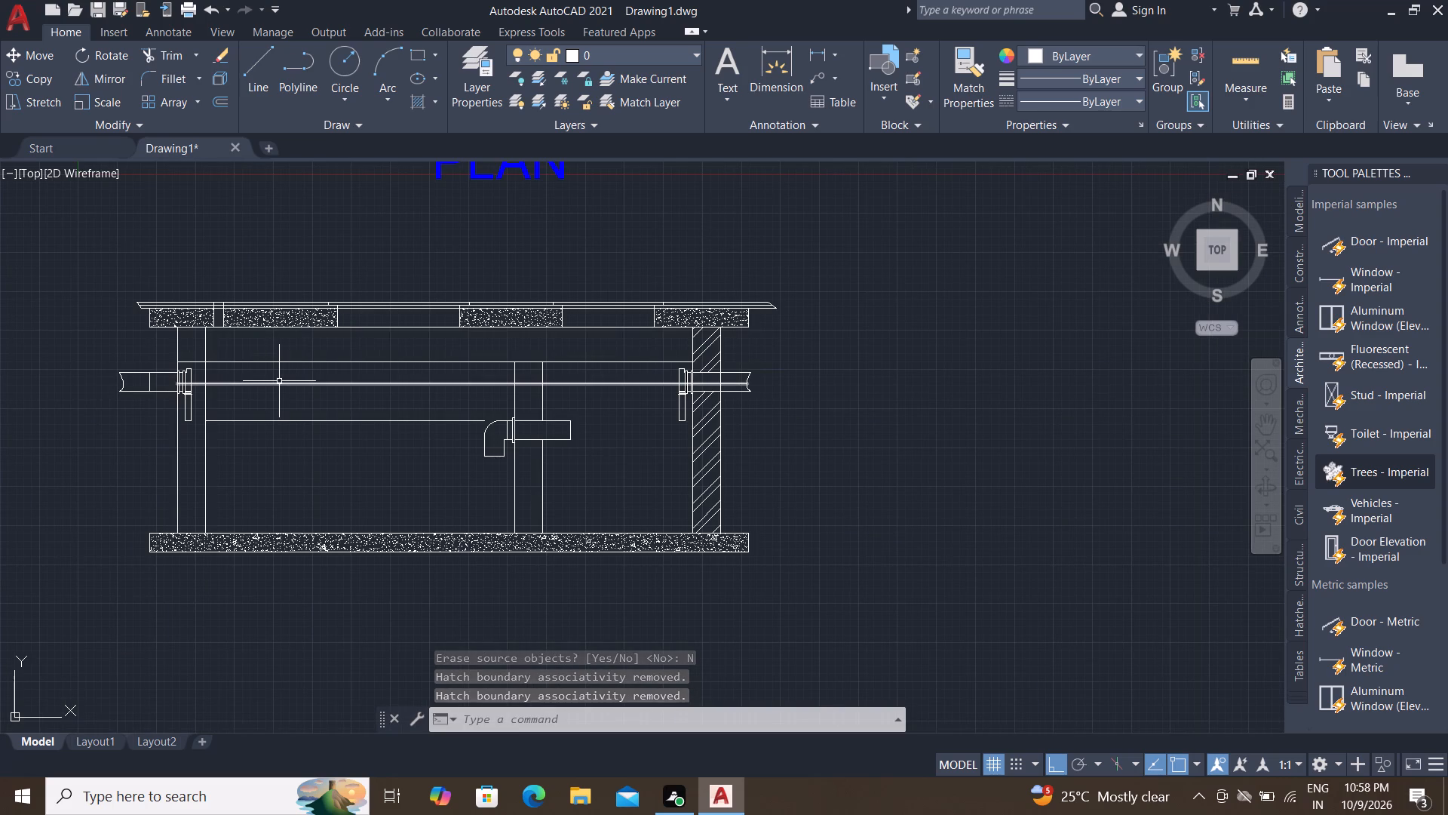
click(279, 381)
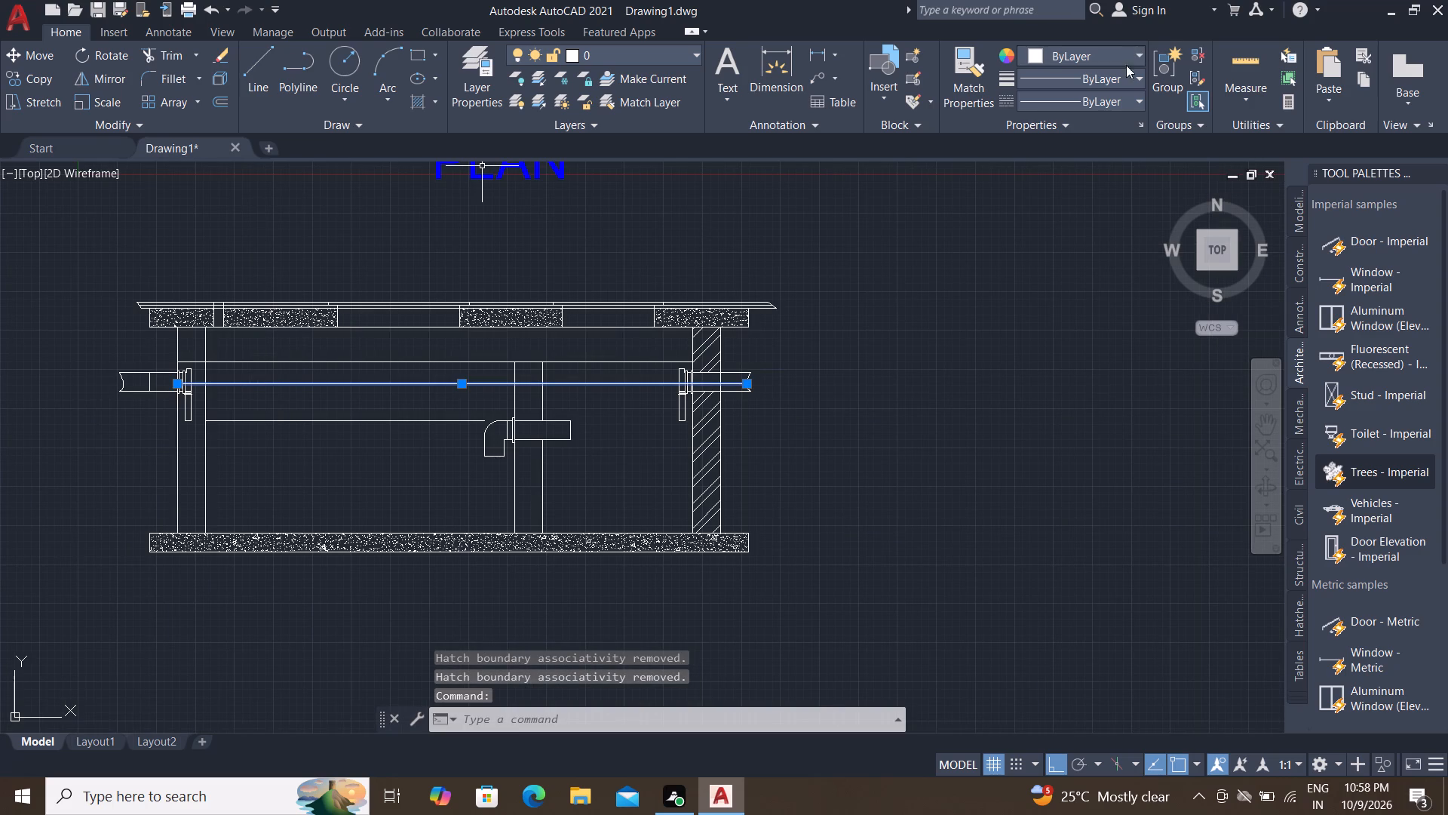
click(1115, 100)
click(1104, 169)
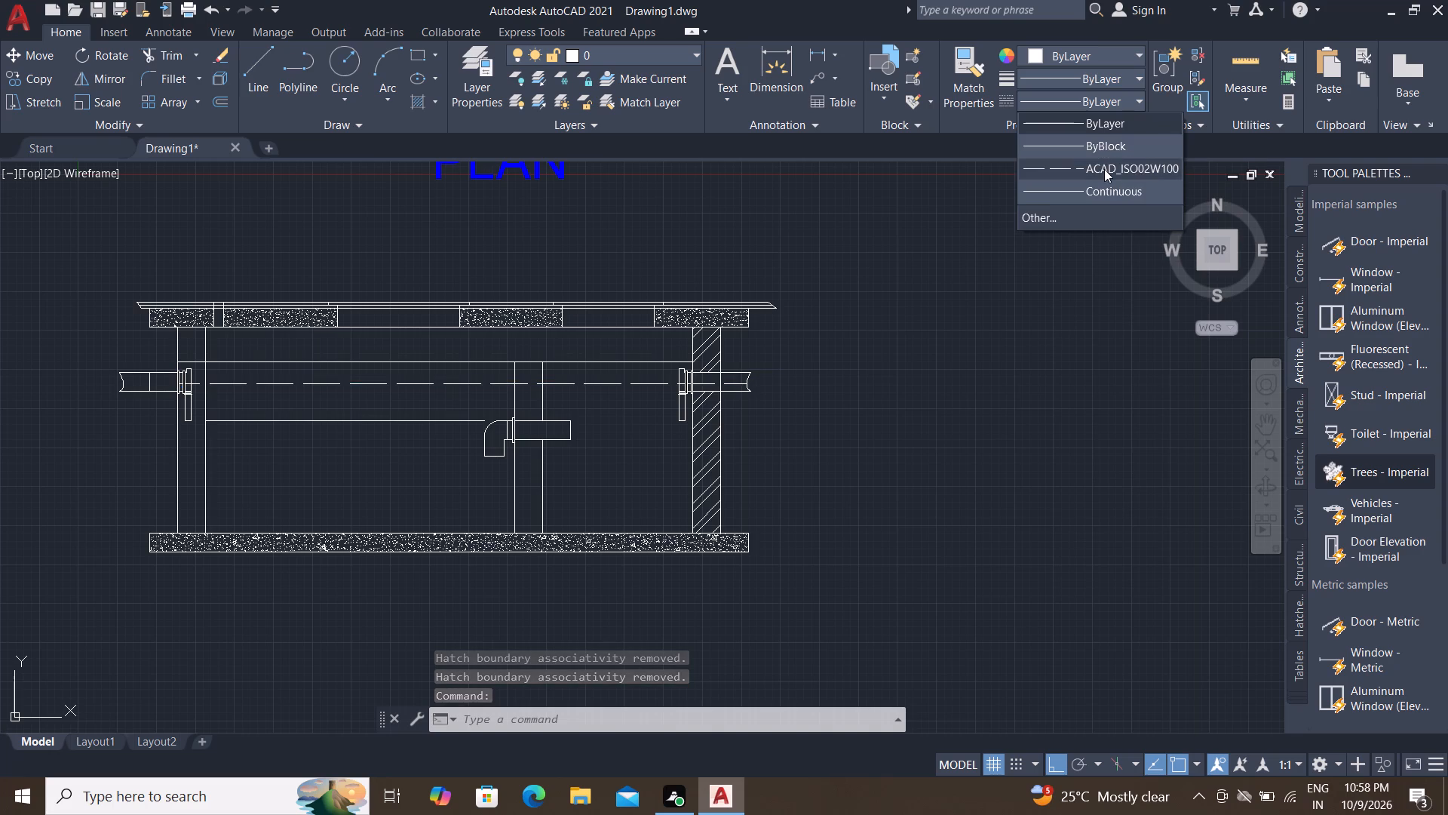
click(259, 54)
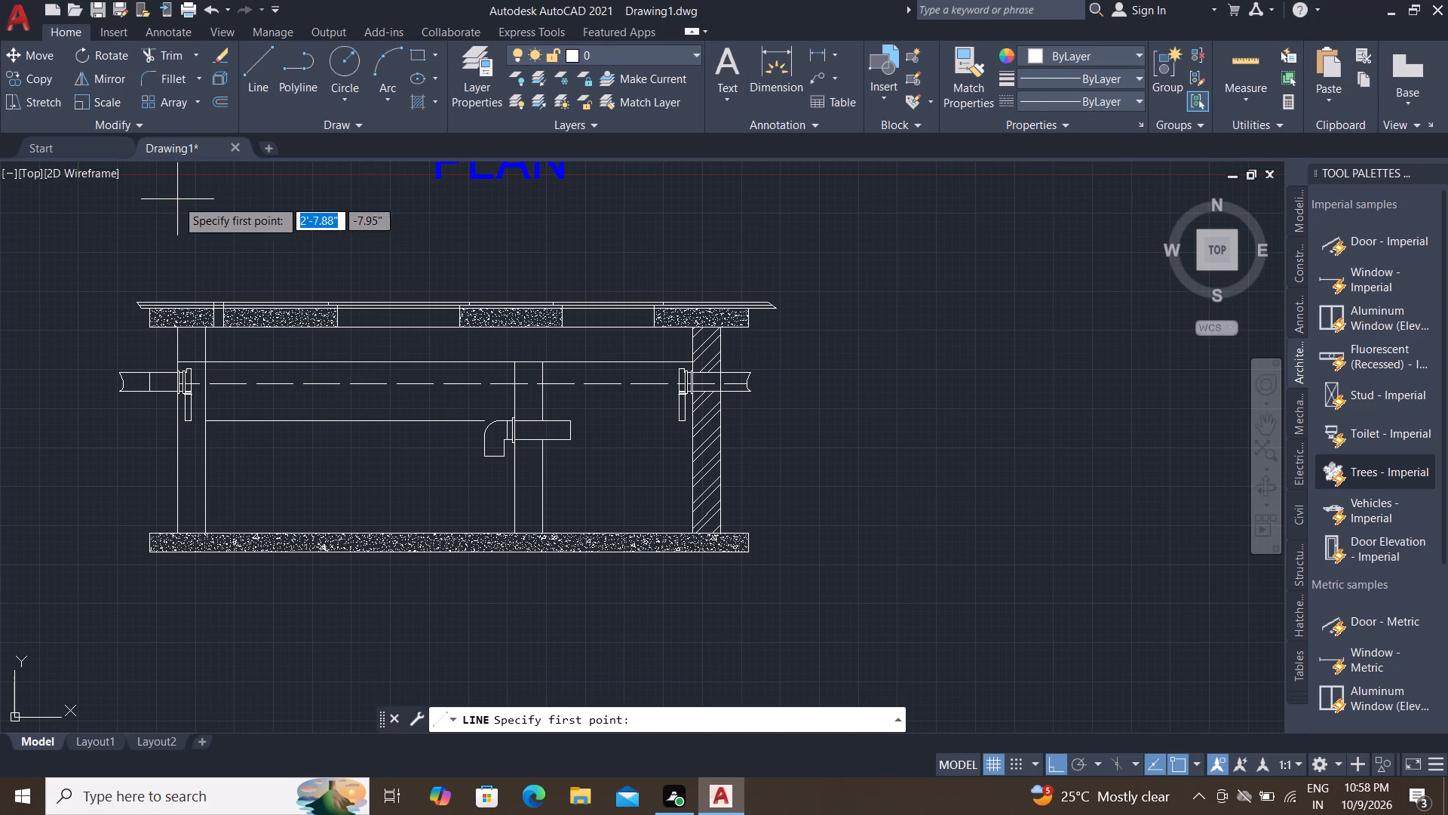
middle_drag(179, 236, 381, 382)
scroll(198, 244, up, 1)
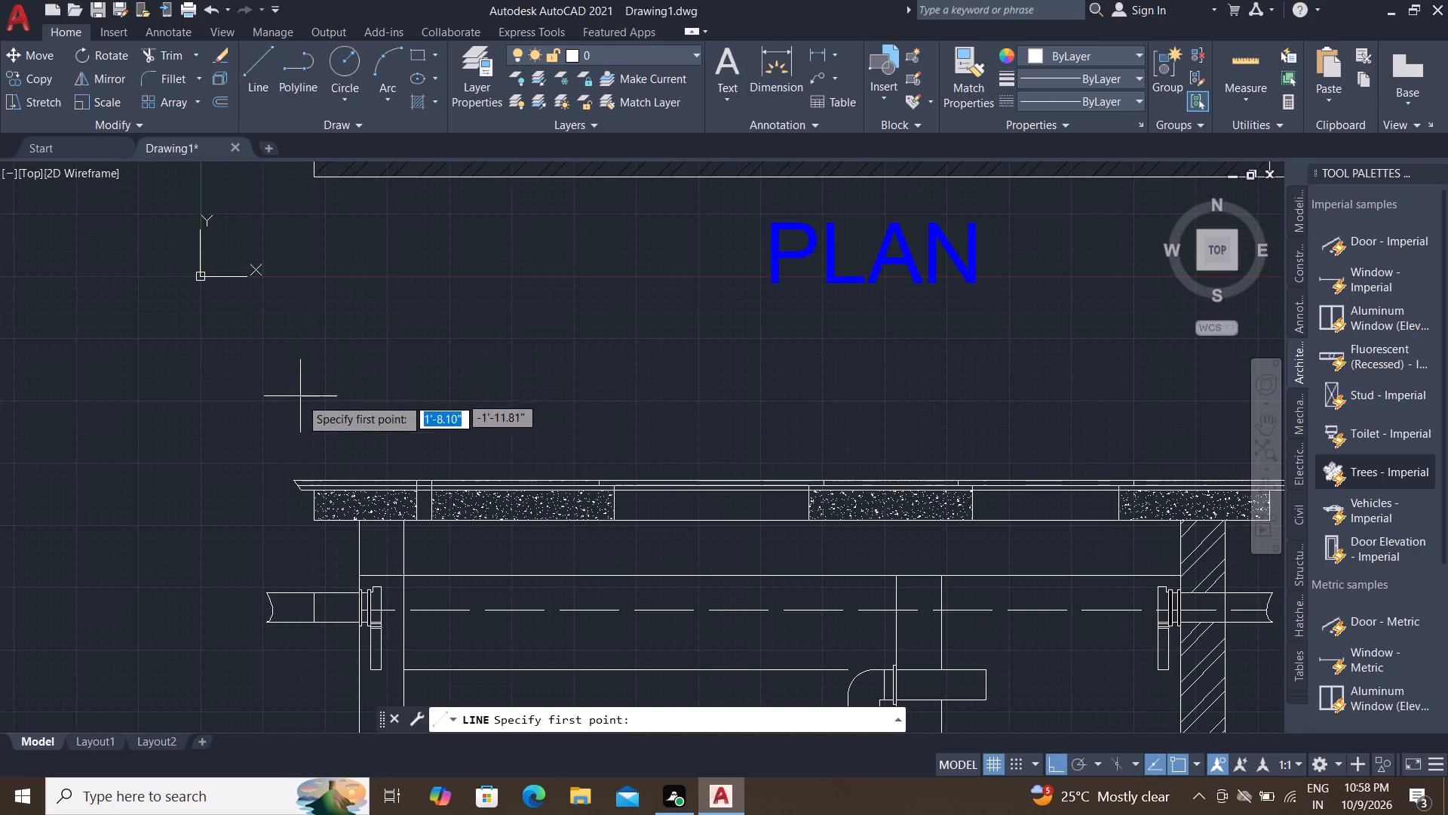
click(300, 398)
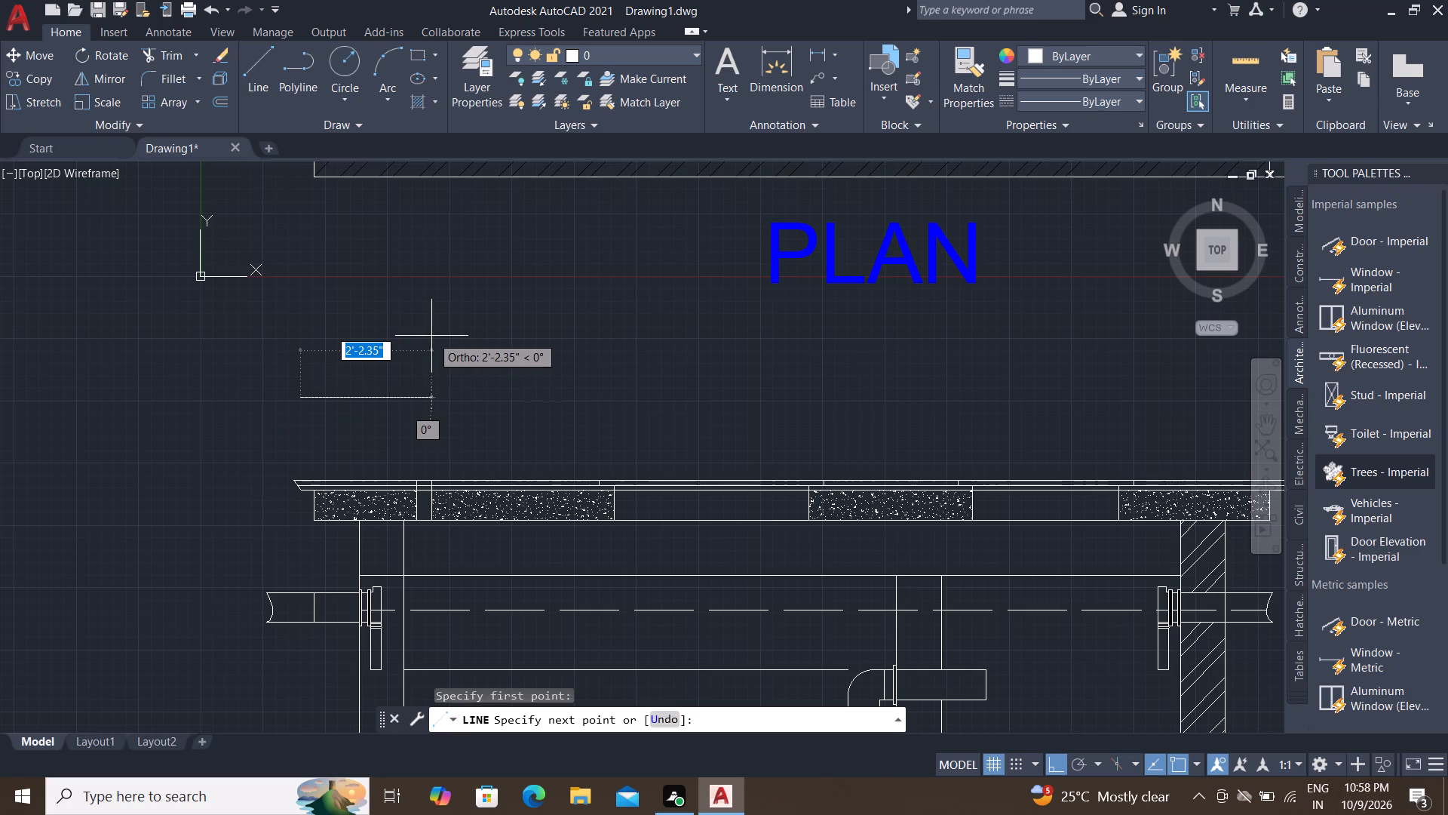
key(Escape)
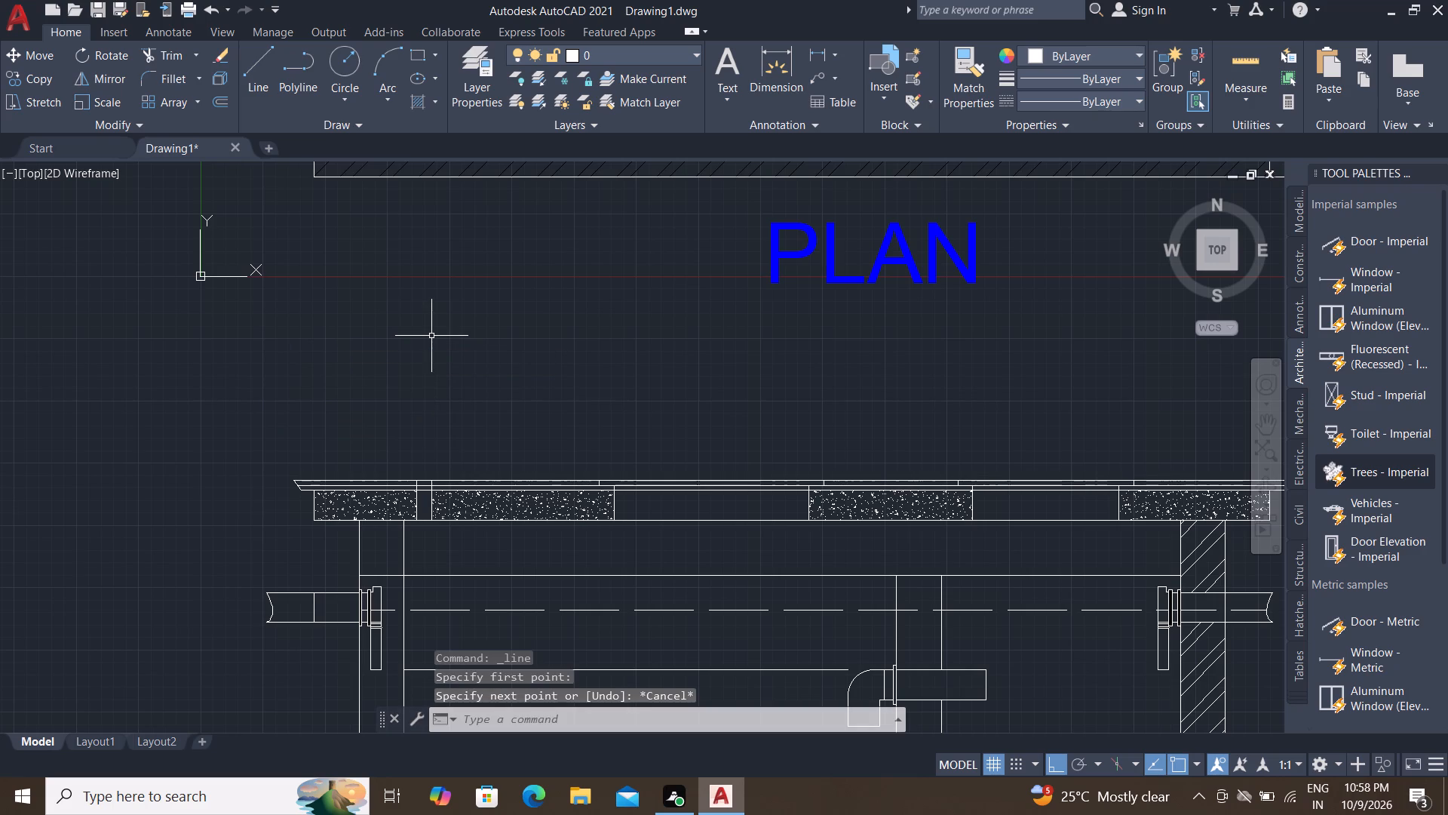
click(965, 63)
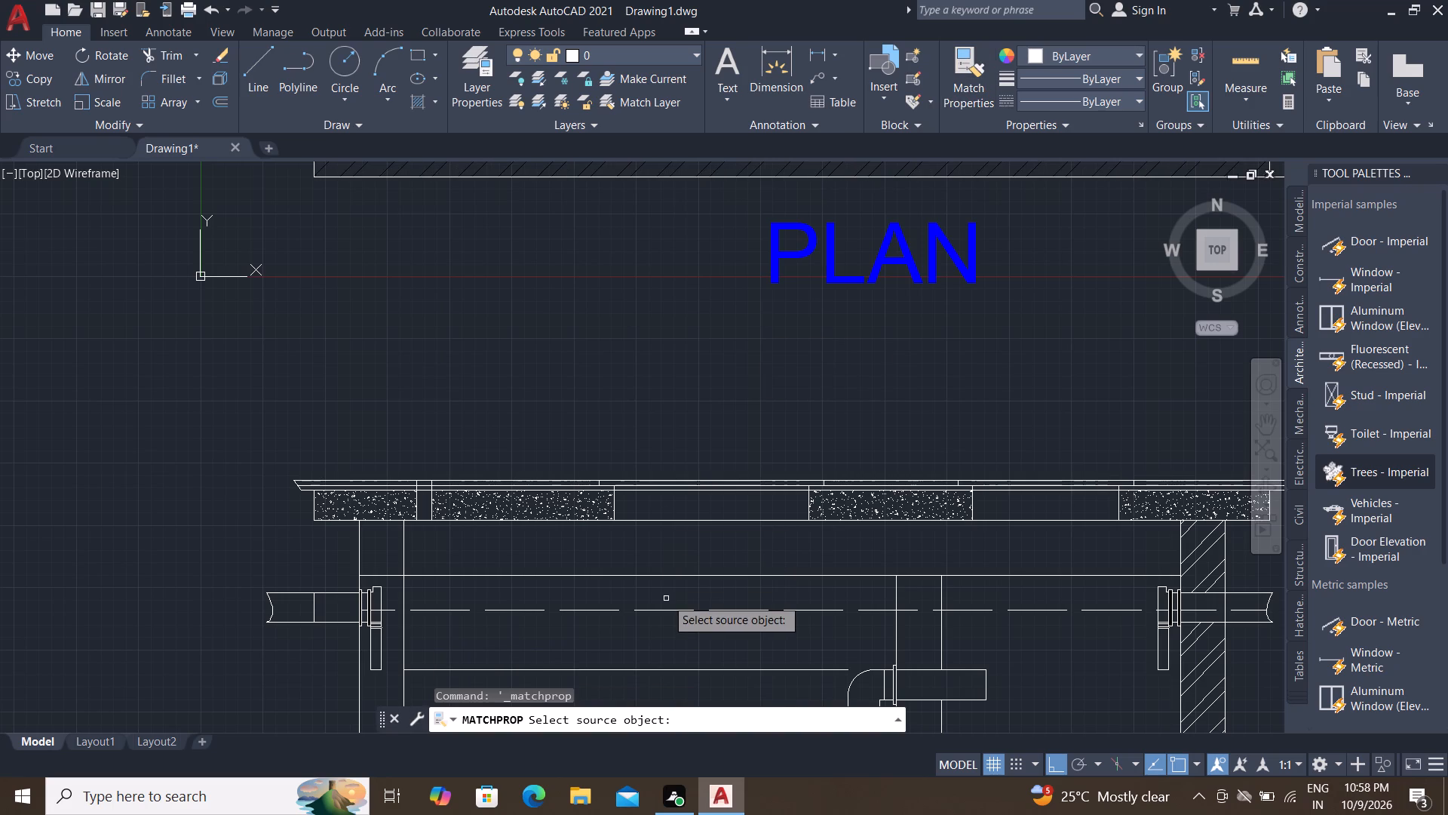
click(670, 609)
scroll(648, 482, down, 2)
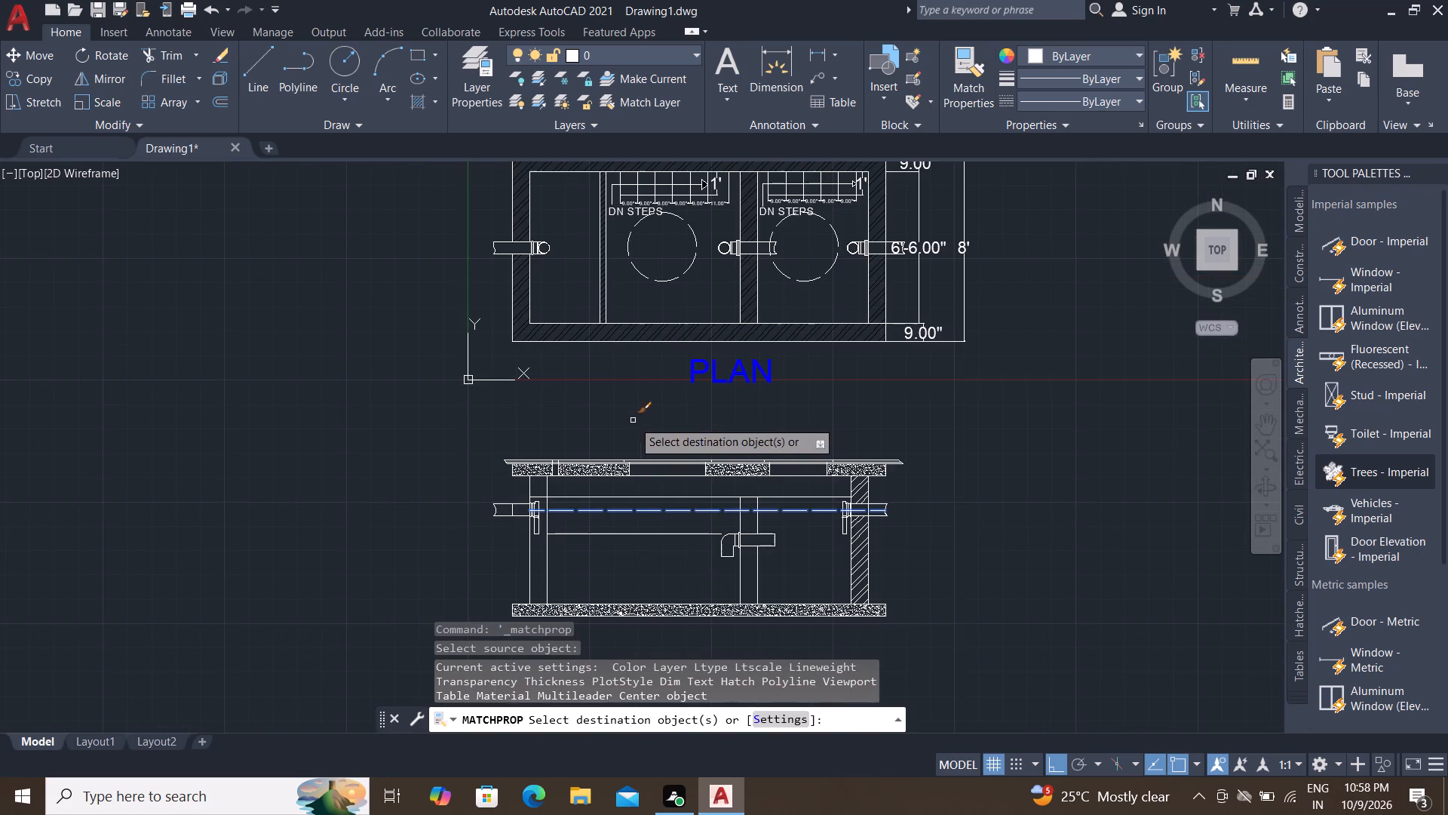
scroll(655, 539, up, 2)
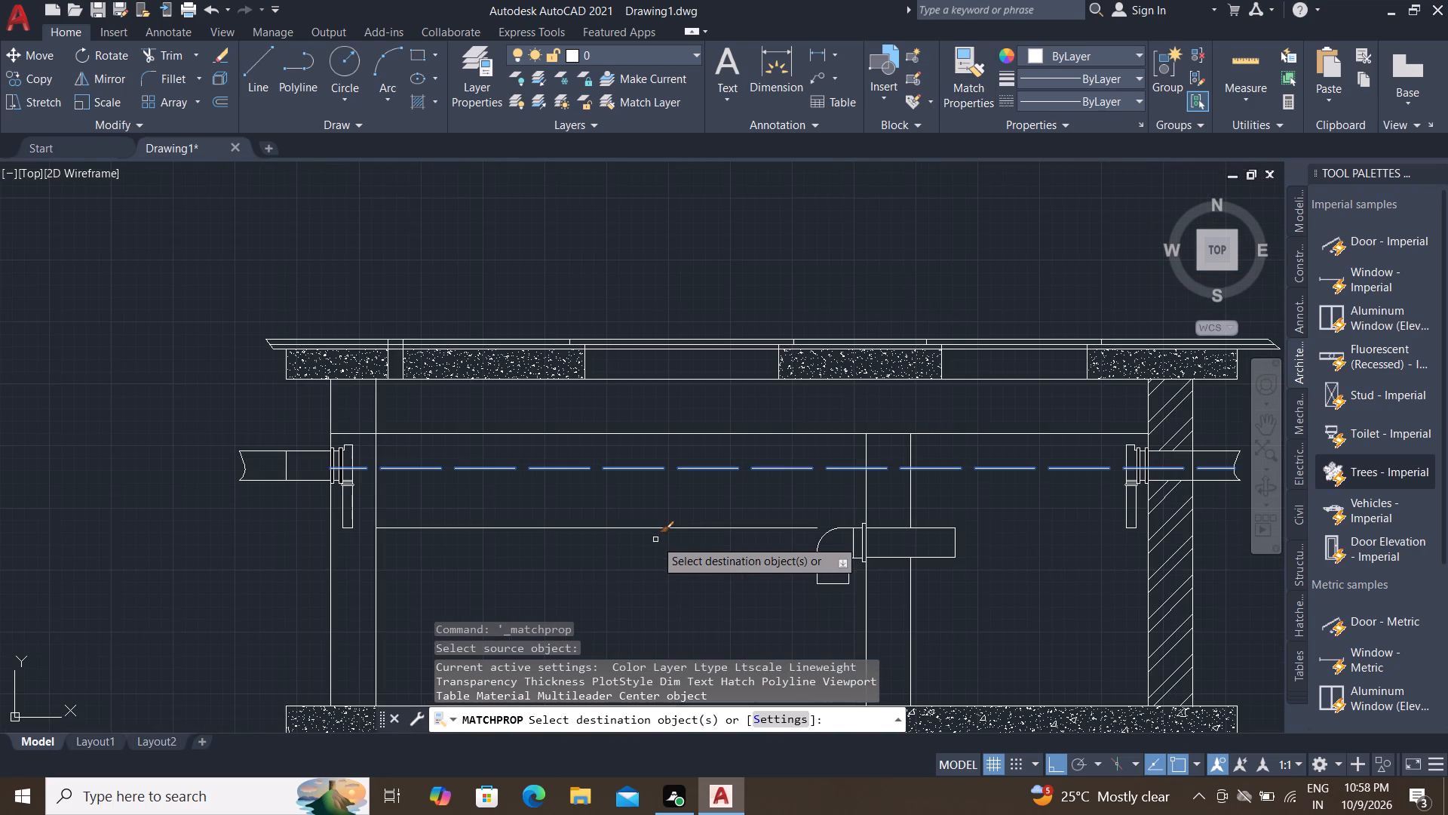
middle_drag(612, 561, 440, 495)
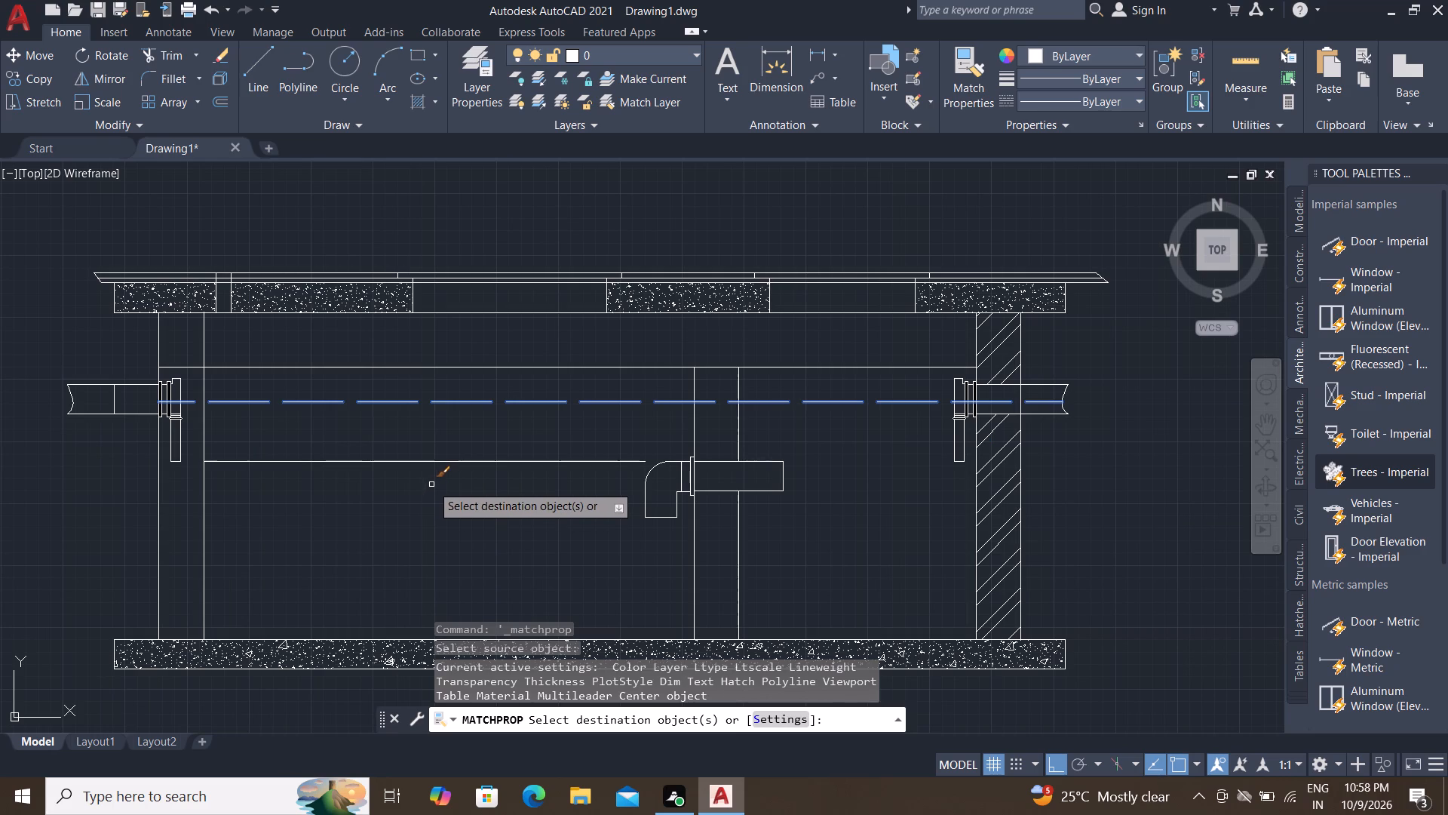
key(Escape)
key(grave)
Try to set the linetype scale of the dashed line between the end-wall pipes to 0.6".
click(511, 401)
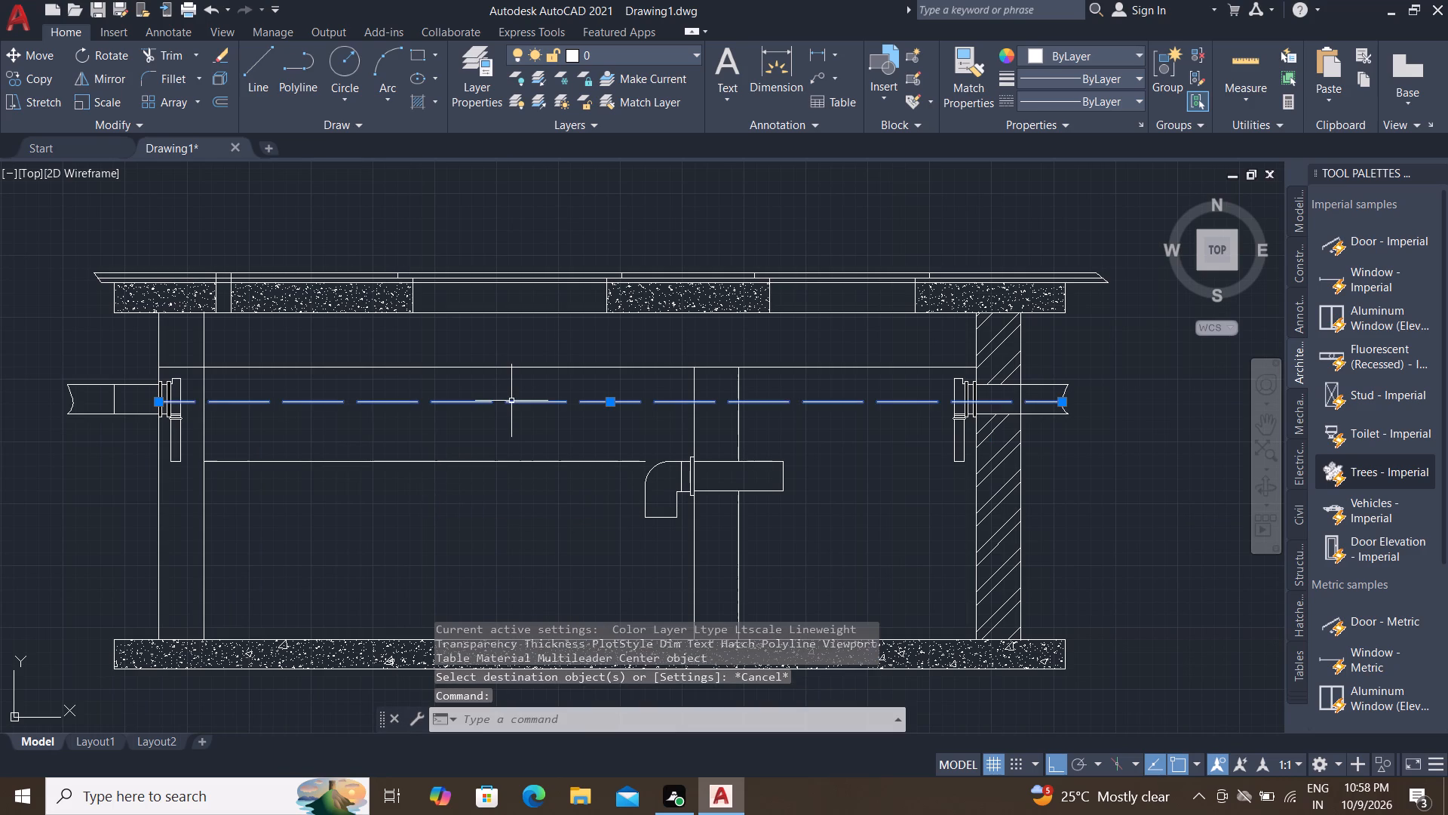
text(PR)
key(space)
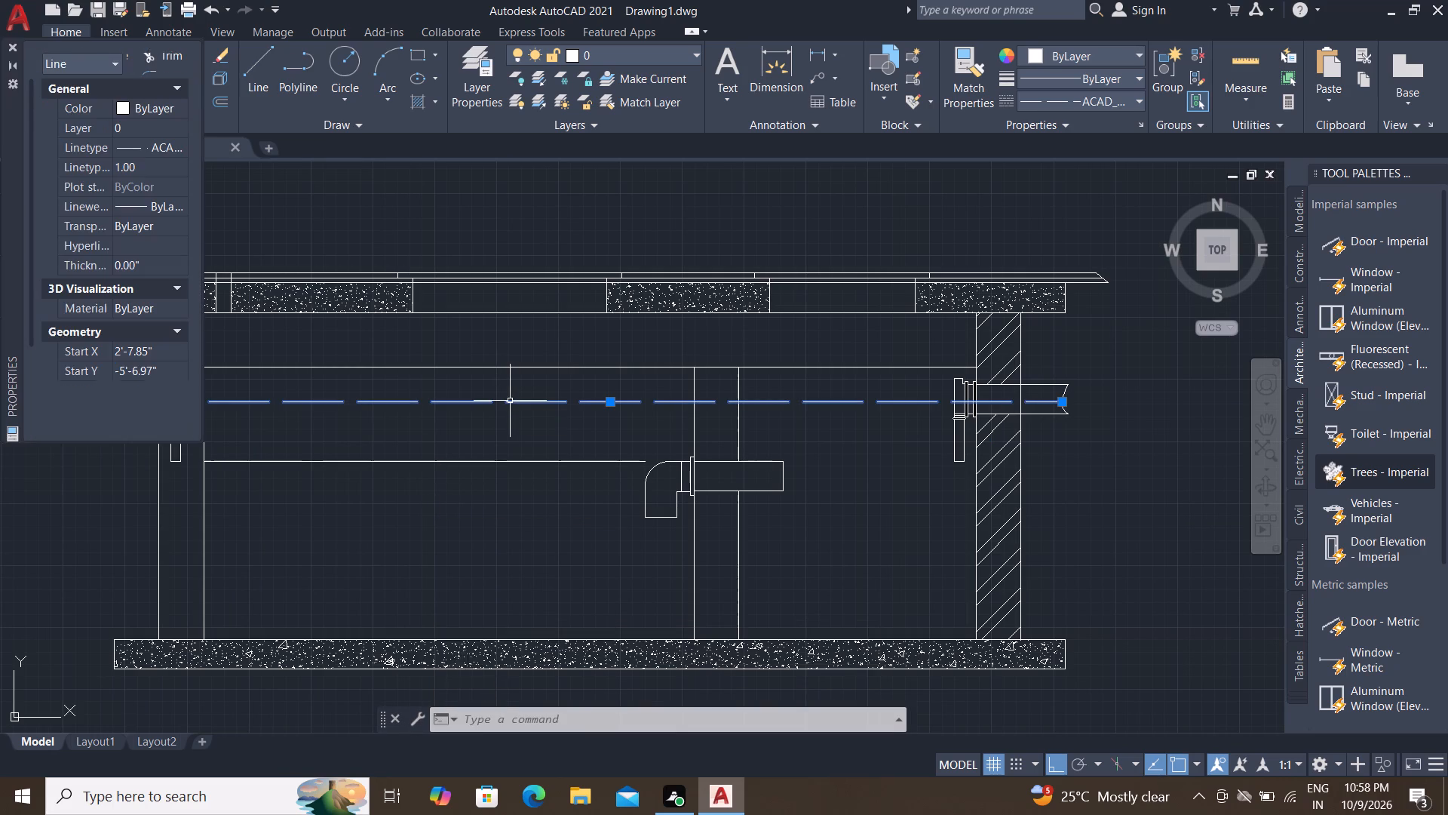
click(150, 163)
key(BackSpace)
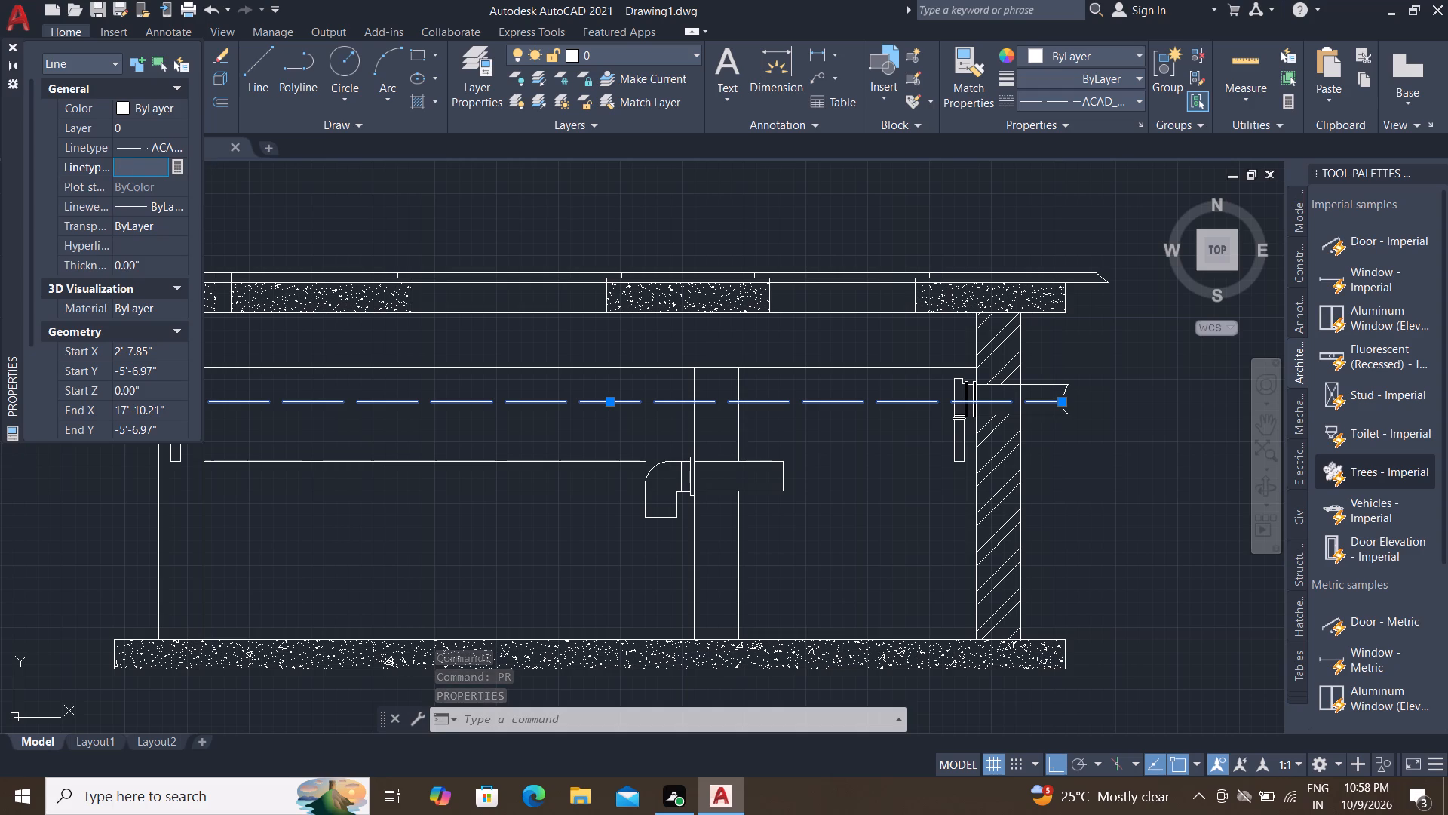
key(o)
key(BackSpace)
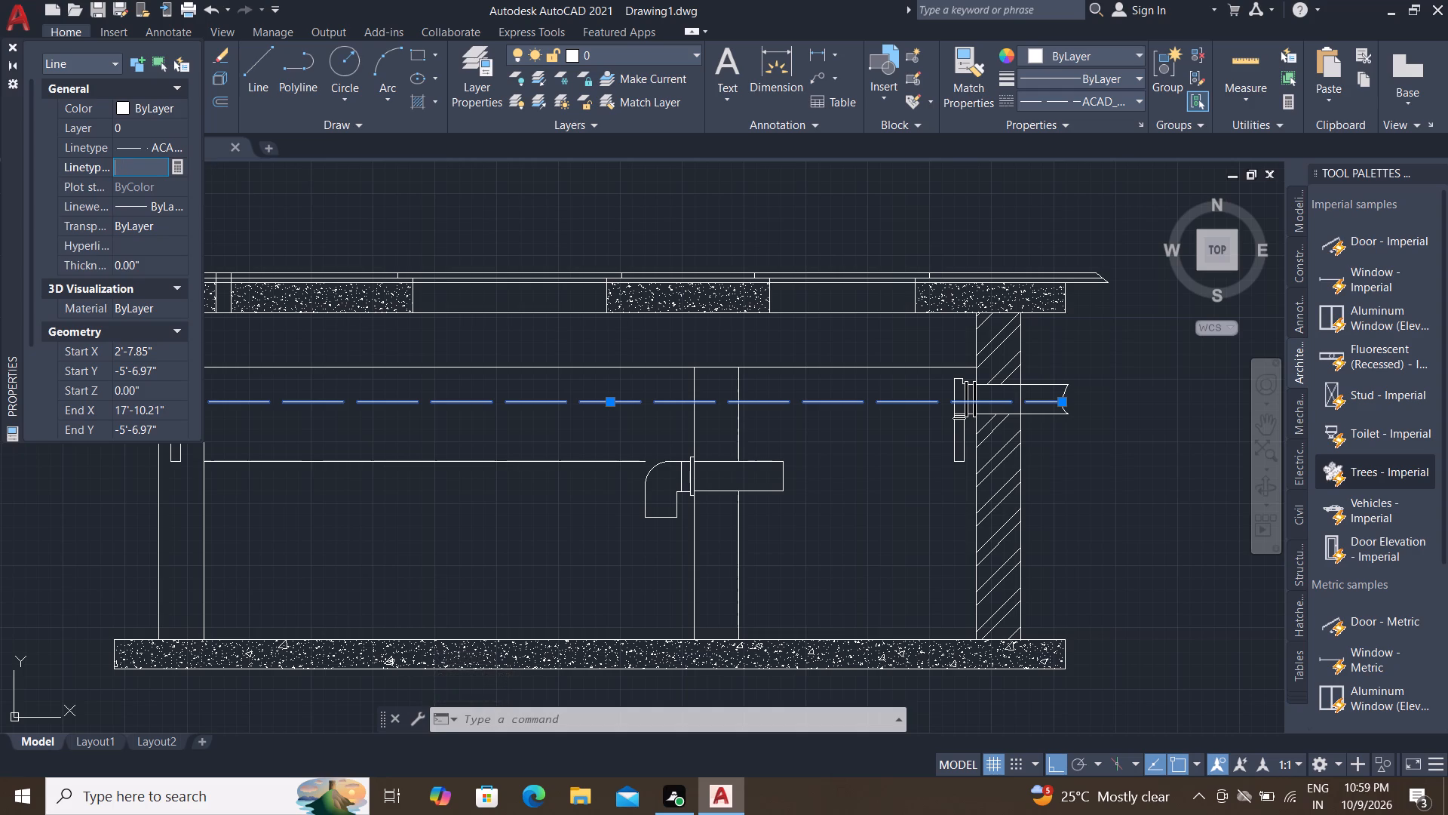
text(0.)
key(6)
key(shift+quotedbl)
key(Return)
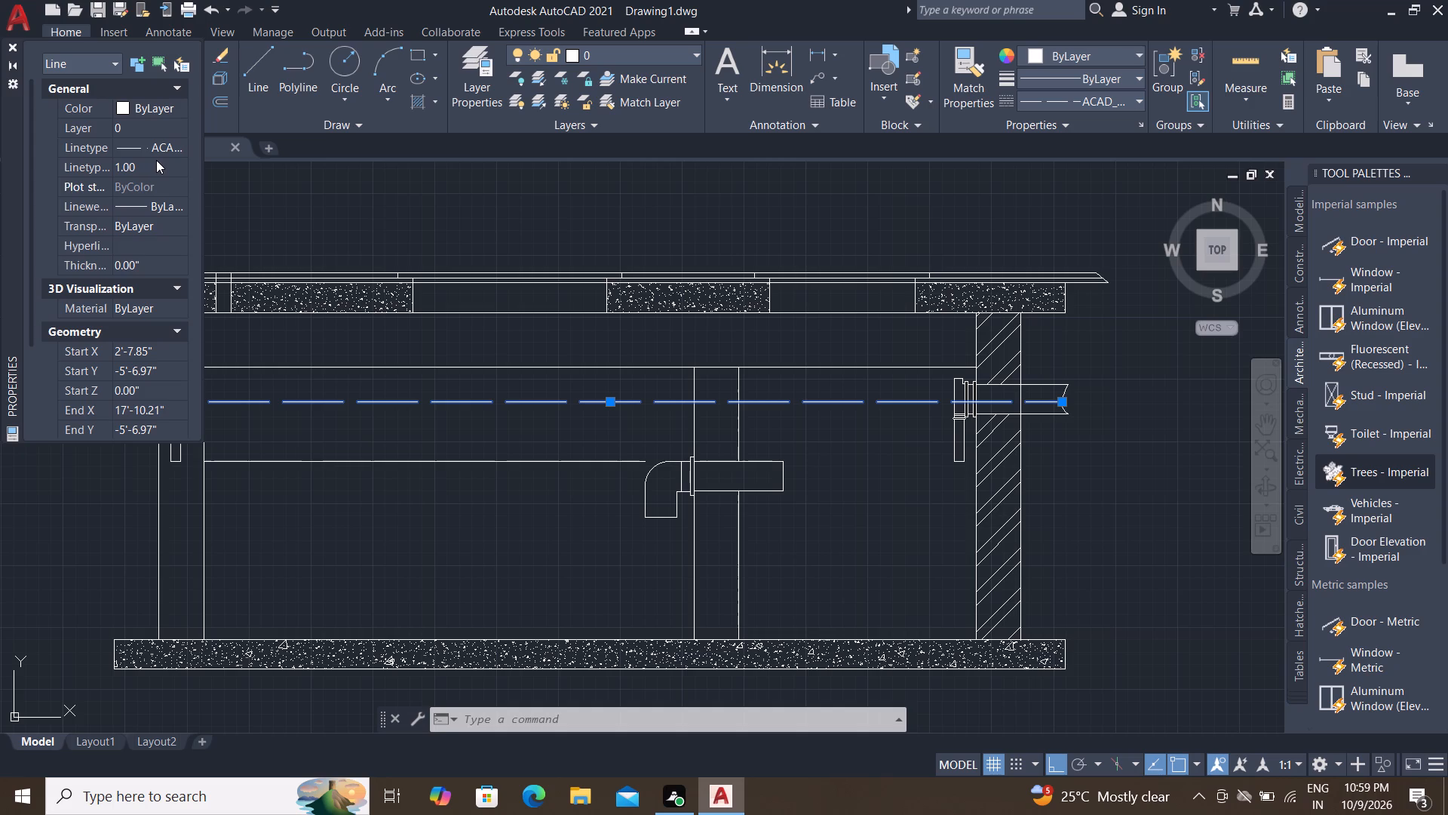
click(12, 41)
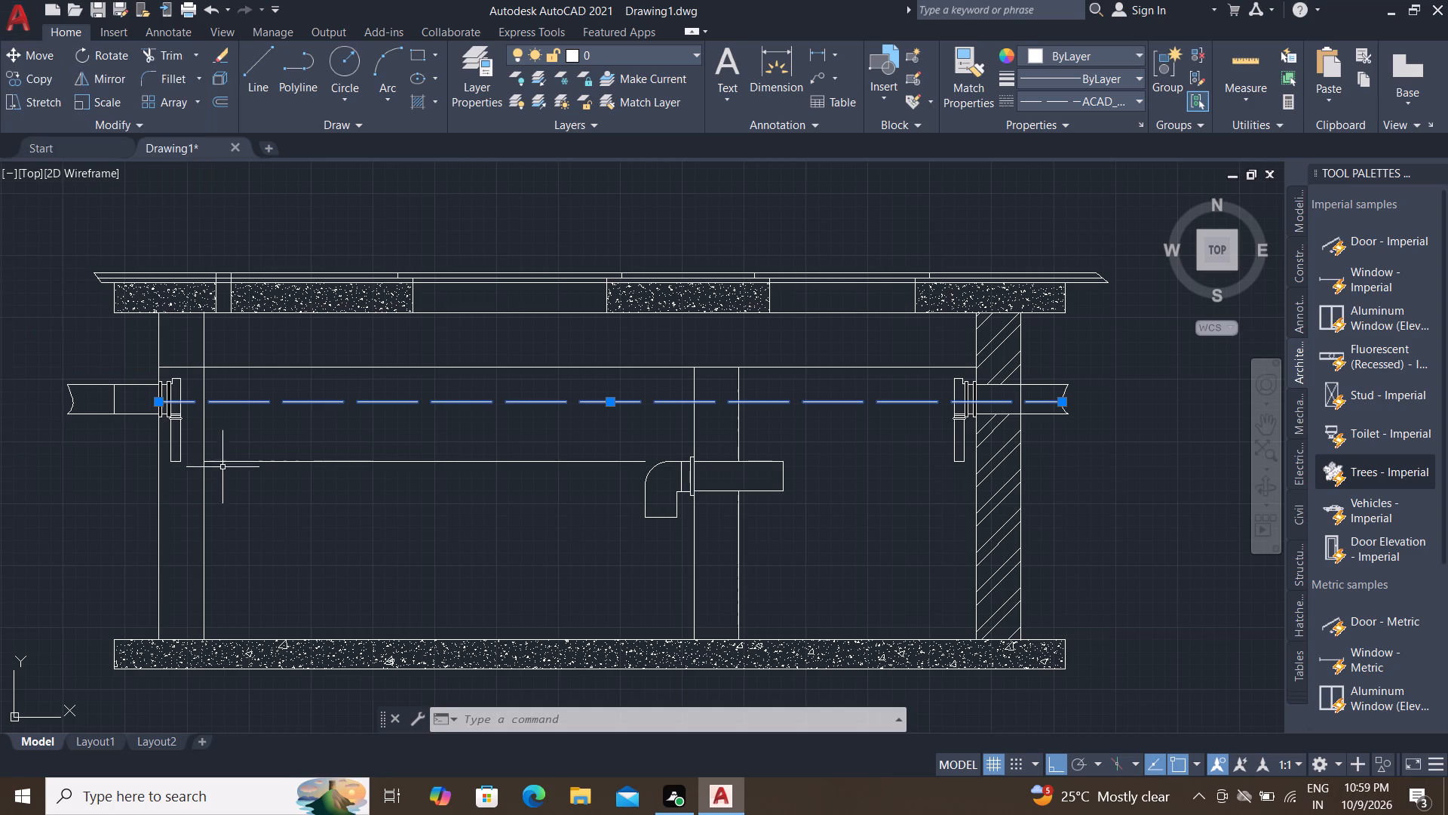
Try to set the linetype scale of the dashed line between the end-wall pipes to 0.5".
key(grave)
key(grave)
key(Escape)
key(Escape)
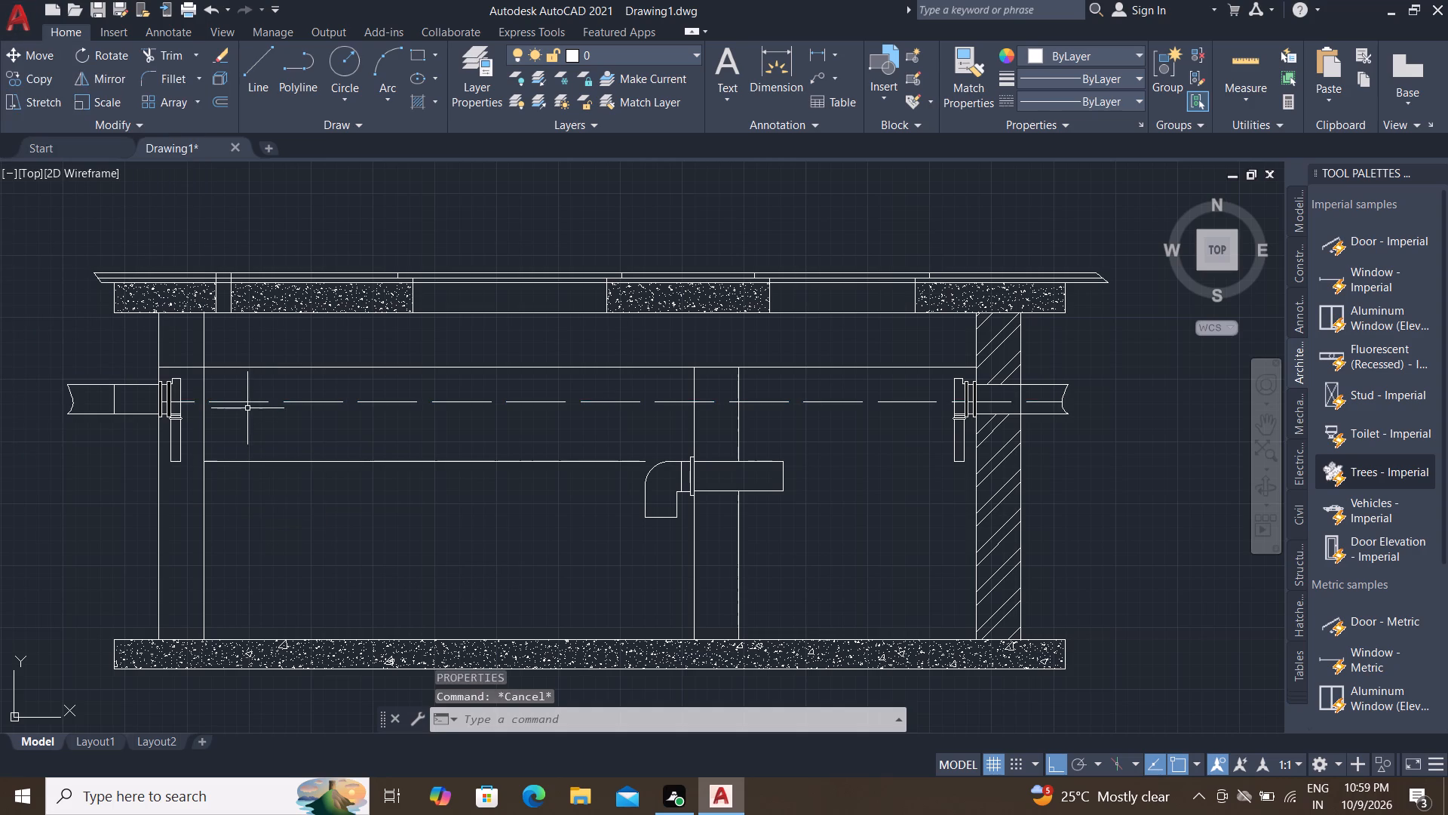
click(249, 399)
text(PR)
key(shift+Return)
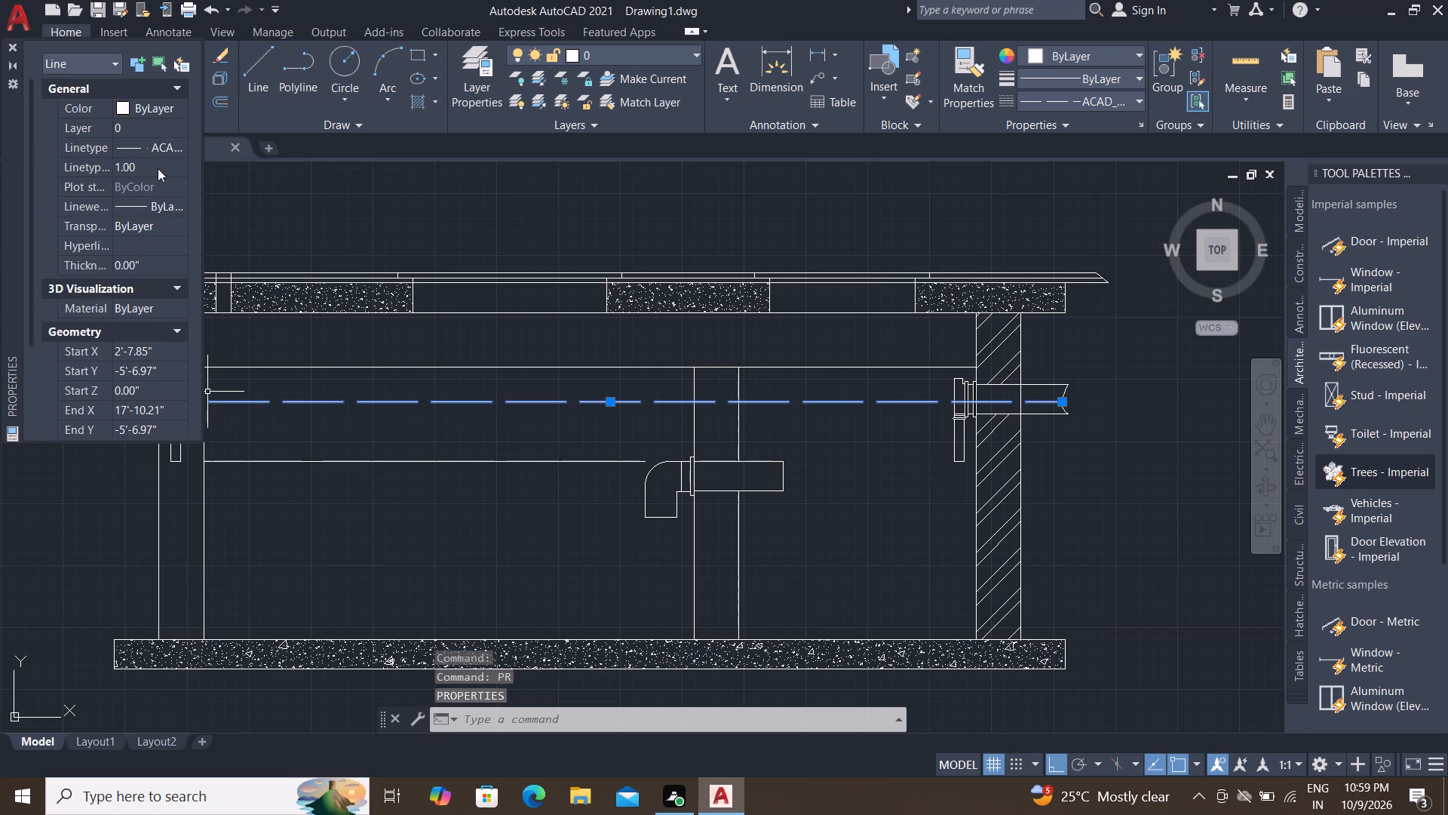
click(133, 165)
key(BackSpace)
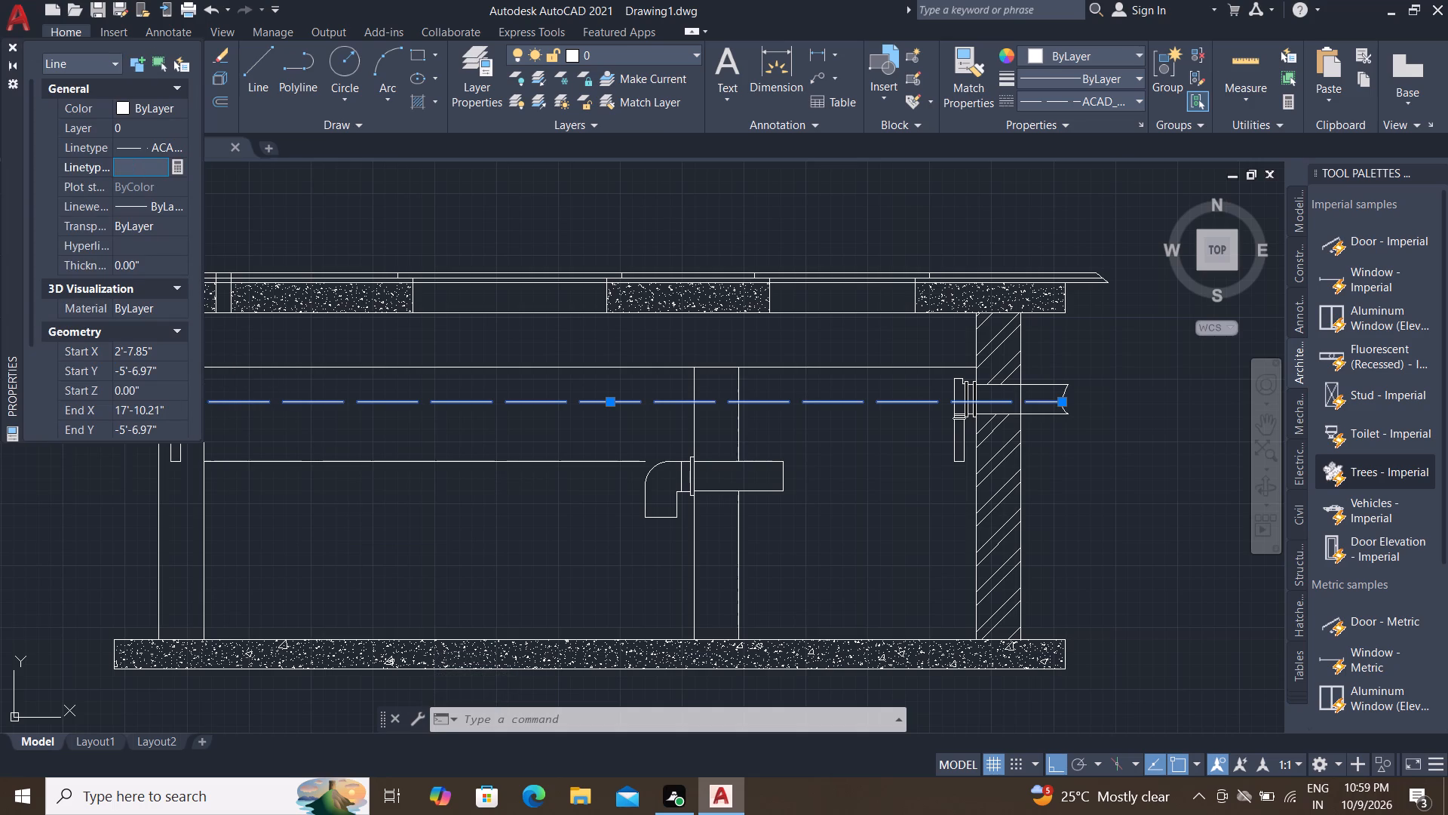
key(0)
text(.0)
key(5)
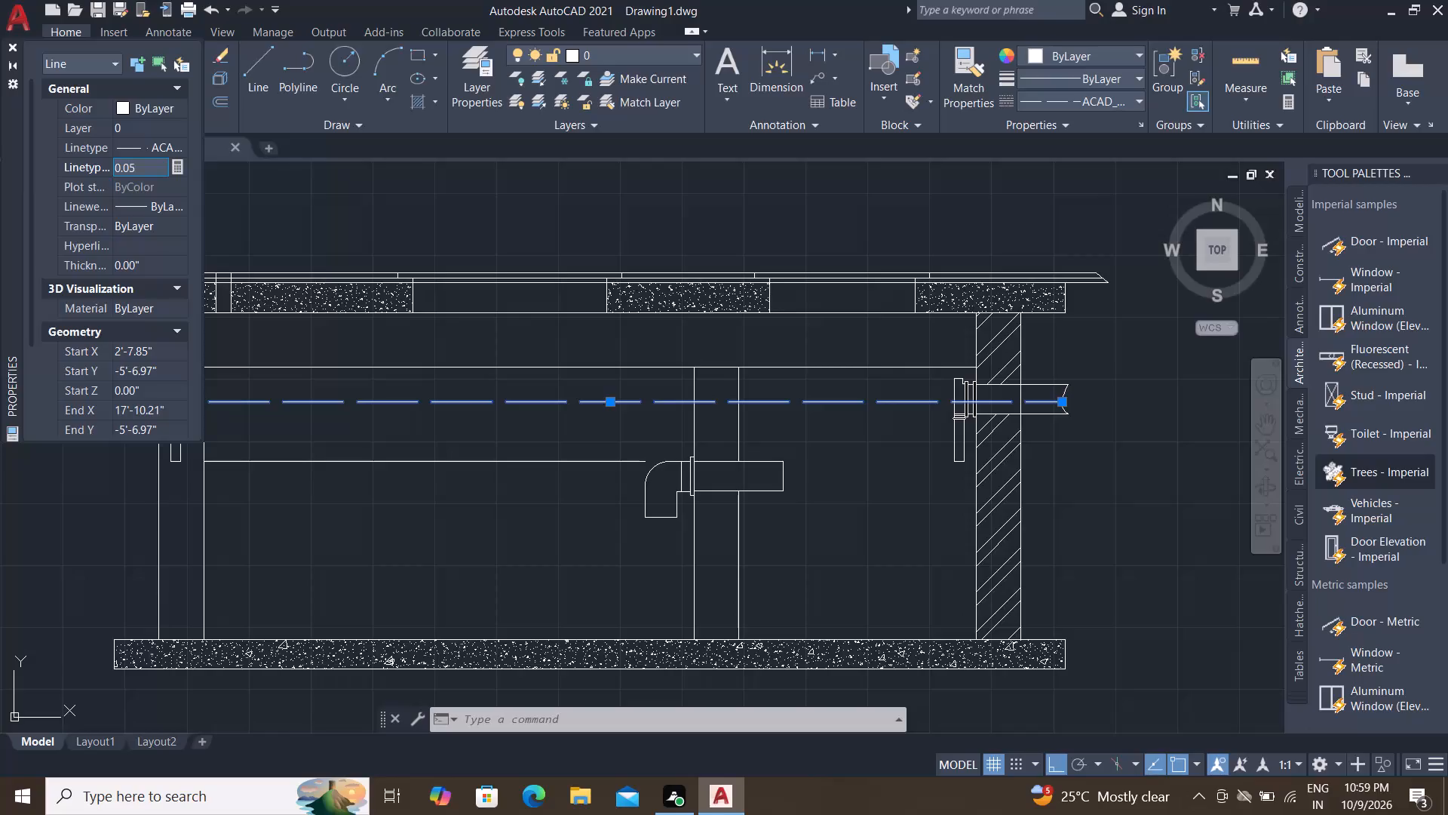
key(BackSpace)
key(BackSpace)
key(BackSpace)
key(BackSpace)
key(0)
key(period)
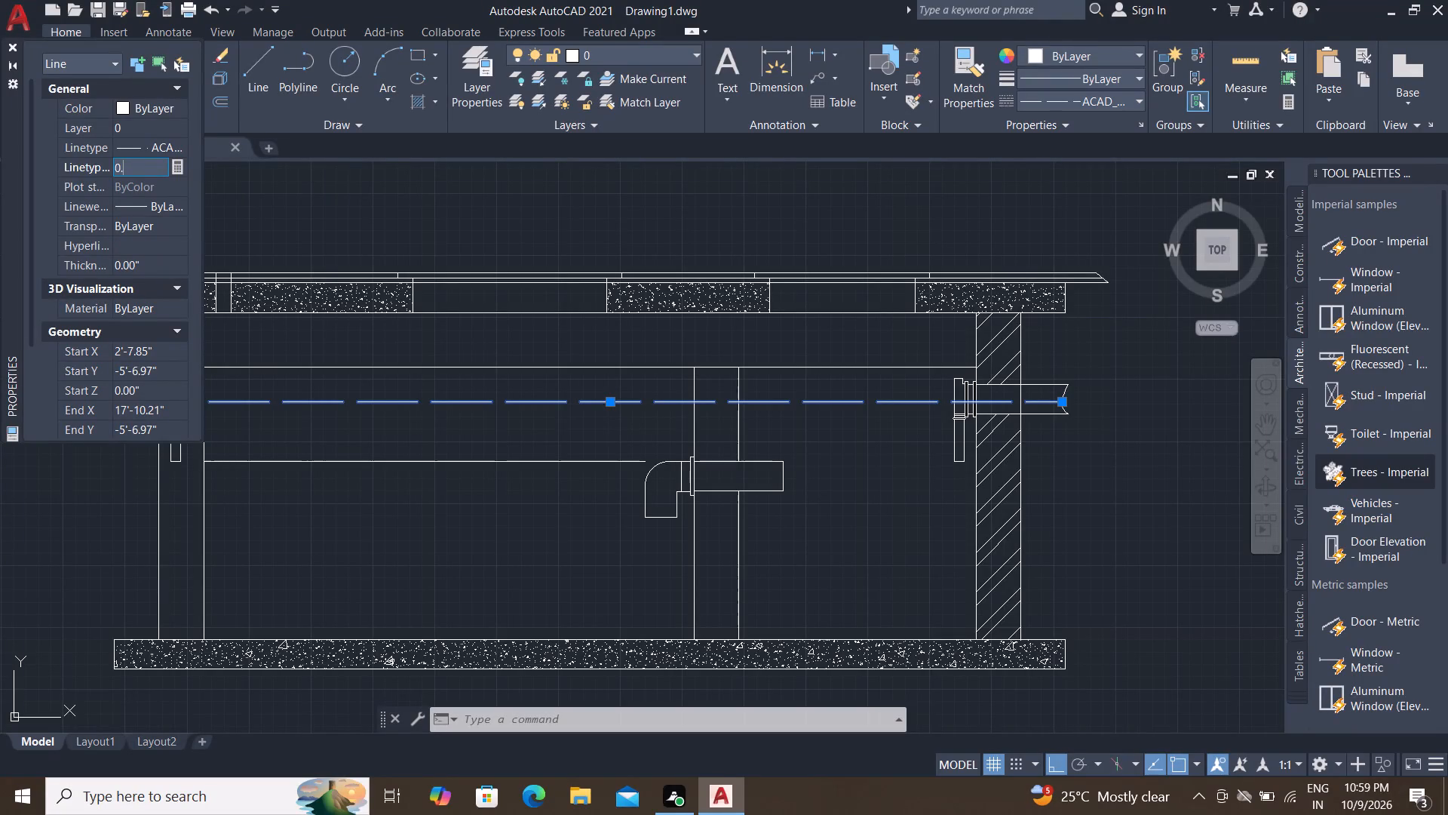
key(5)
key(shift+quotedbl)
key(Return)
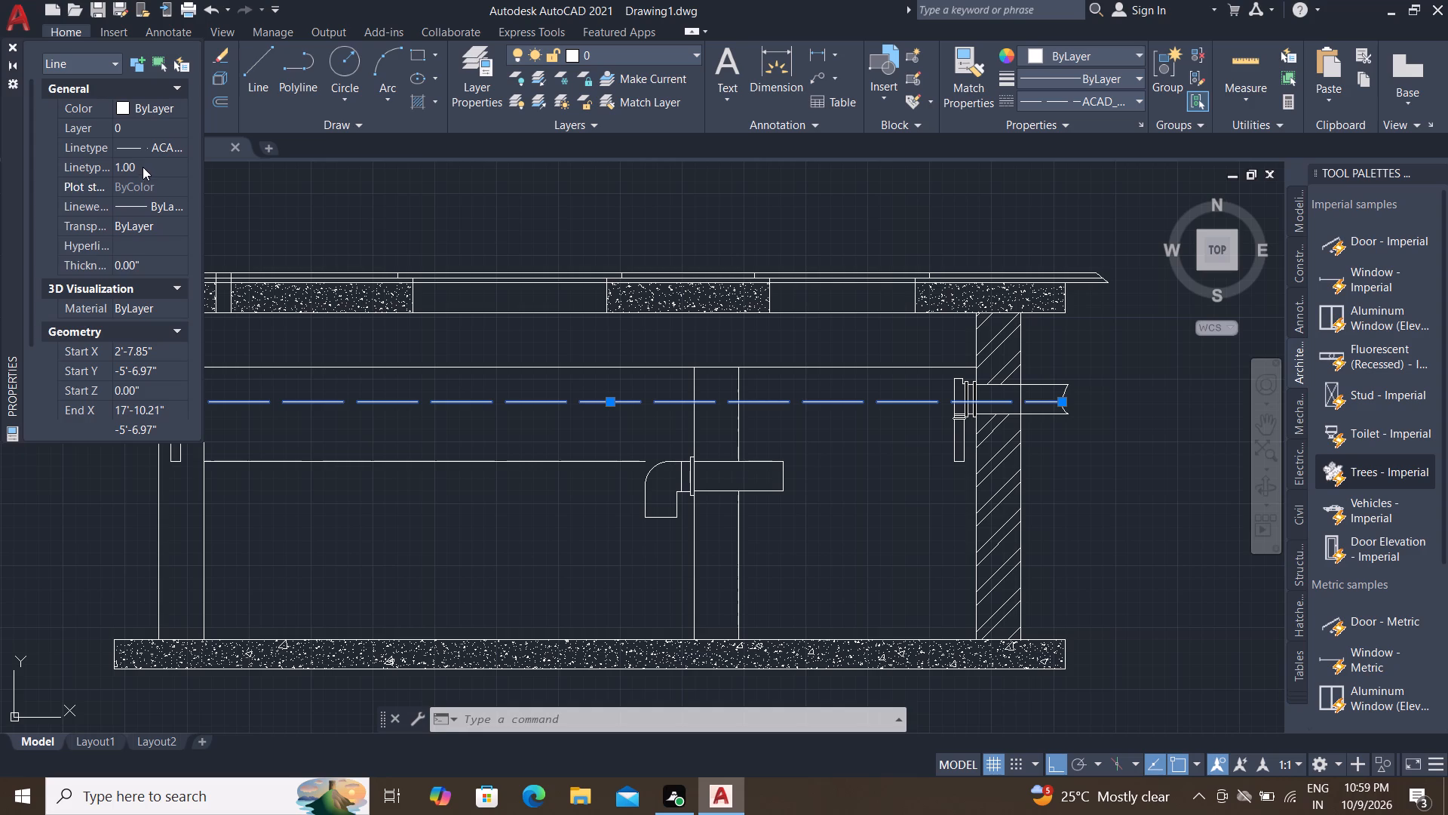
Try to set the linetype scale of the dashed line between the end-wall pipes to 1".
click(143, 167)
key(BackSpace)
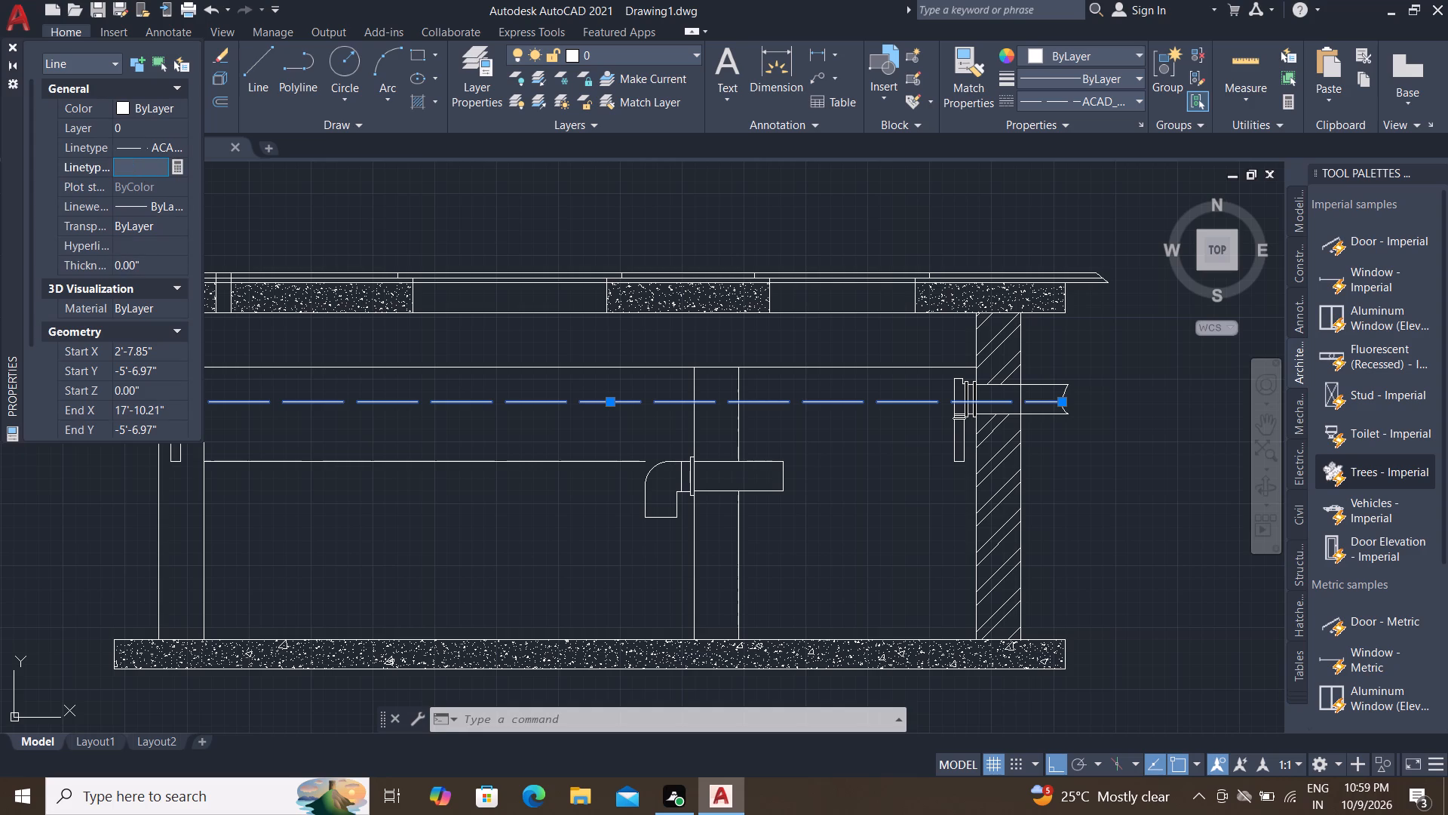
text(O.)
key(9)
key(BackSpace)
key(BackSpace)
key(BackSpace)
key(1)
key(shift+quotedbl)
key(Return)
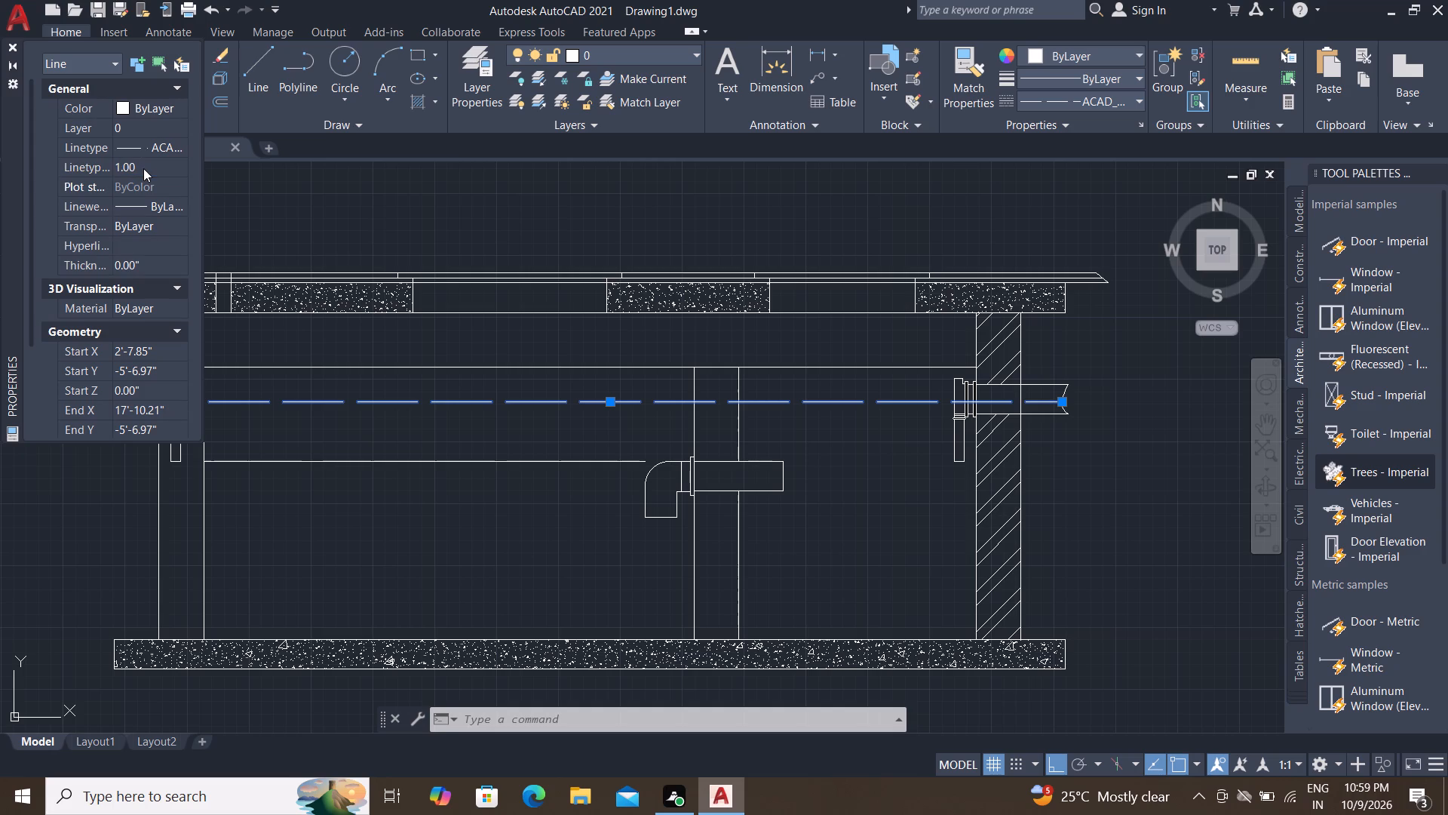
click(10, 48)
Make the dashed ACAD linetype current and draw a horizontal line about 9'-5" long in the empty space beside the sectional elevation.
scroll(319, 352, down, 2)
middle_drag(422, 218, 545, 422)
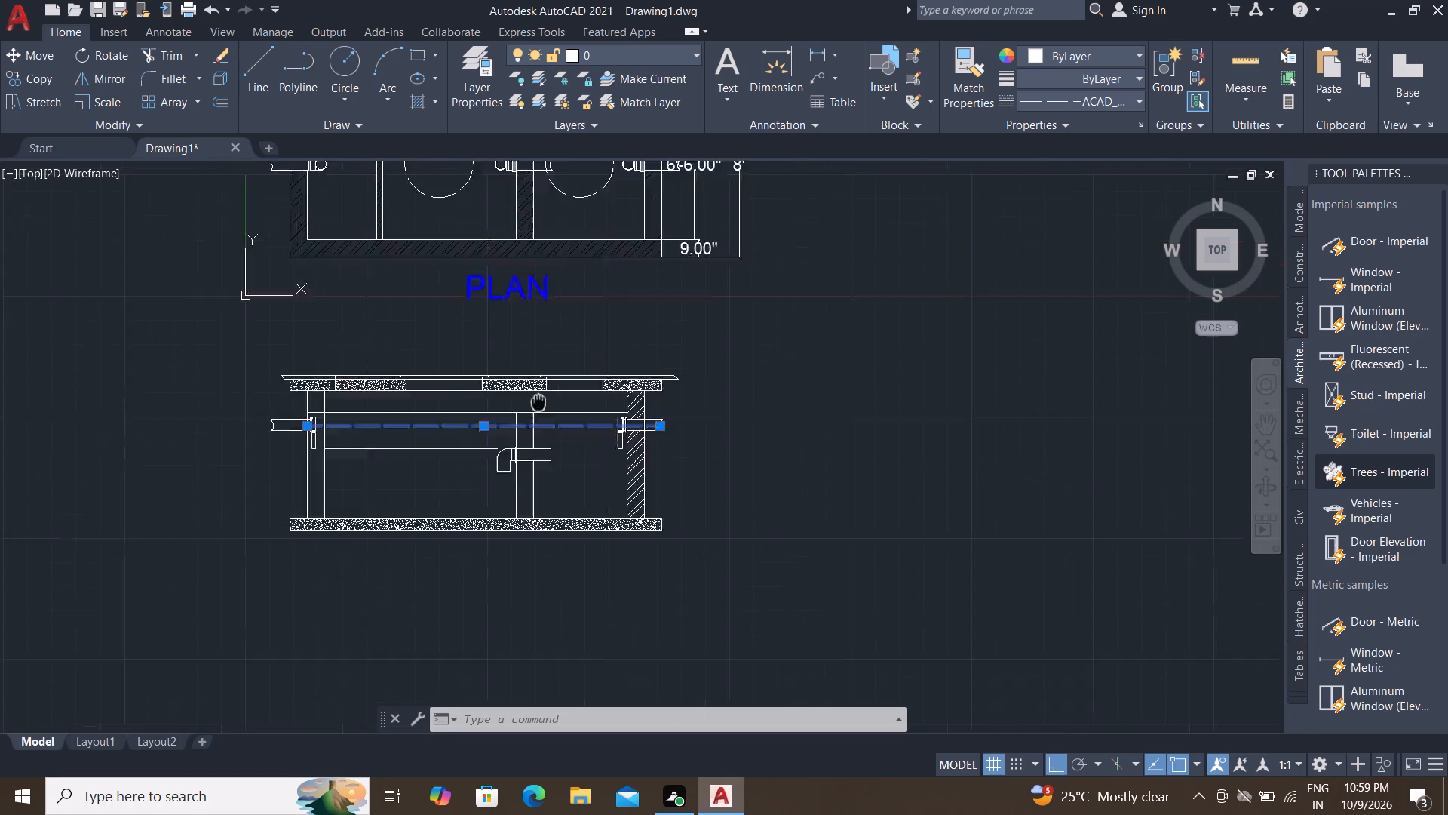
middle_drag(545, 422, 560, 465)
key(Escape)
middle_drag(618, 371, 598, 370)
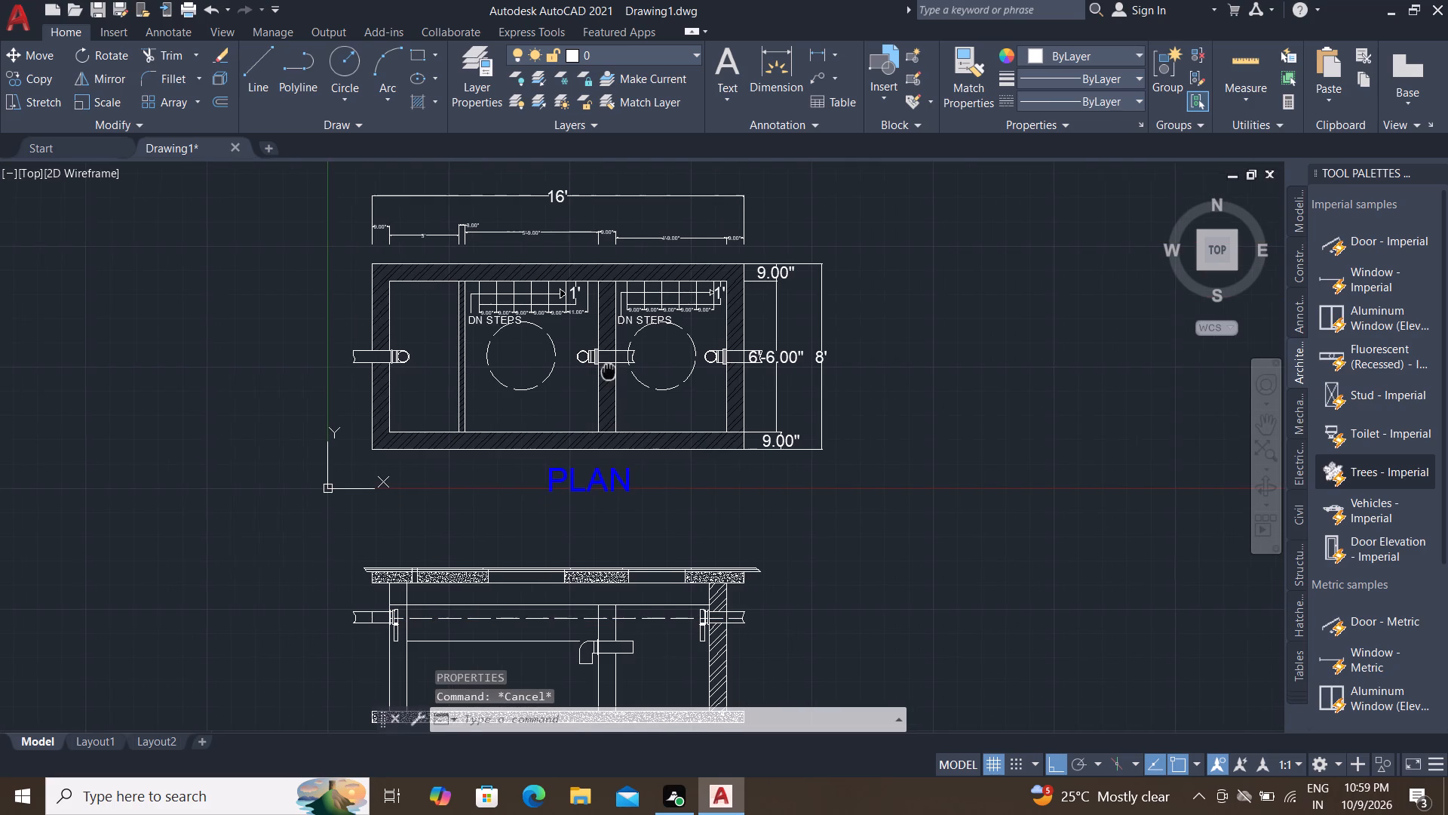
middle_drag(598, 370, 367, 347)
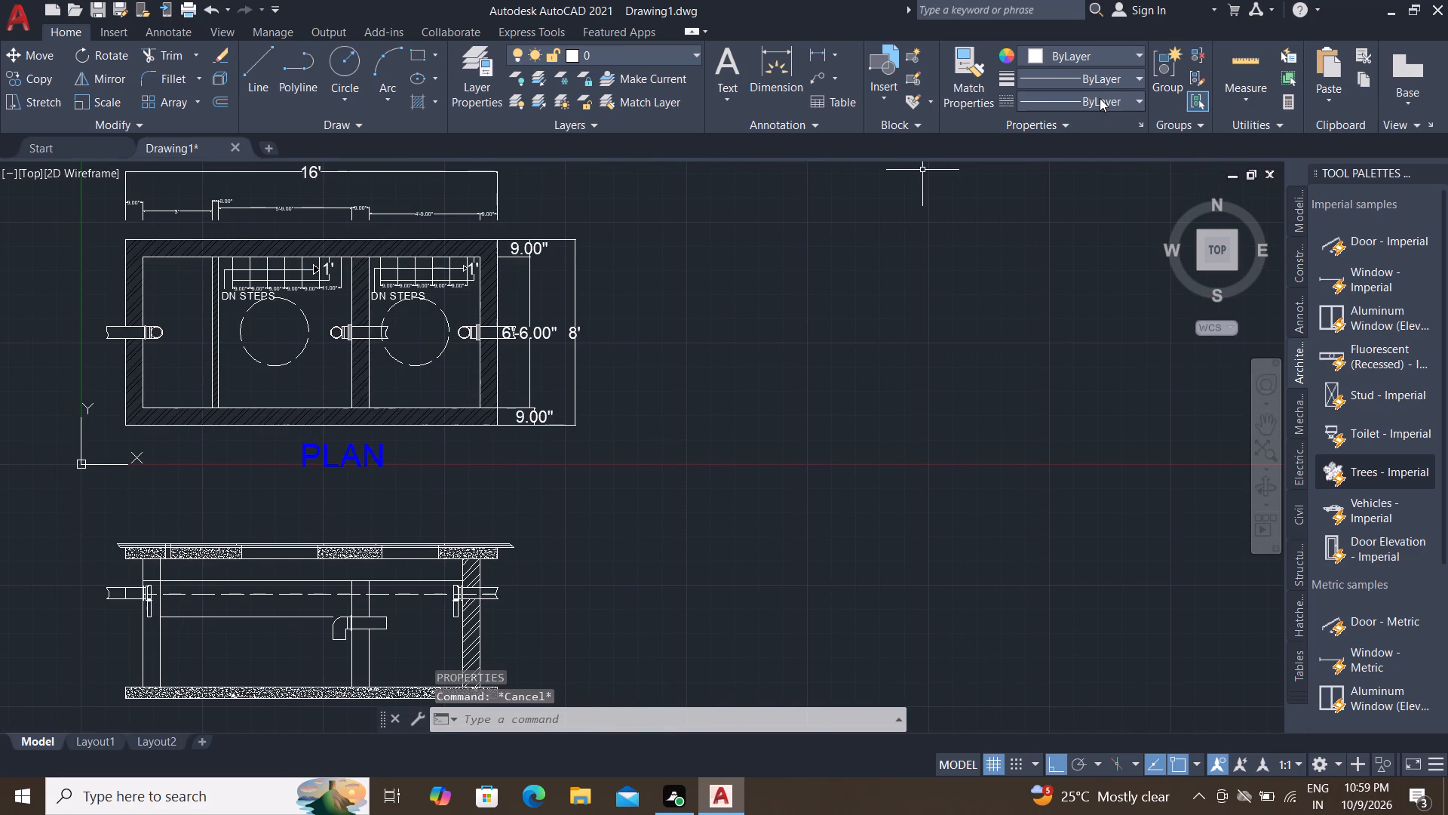
click(1100, 98)
click(1100, 168)
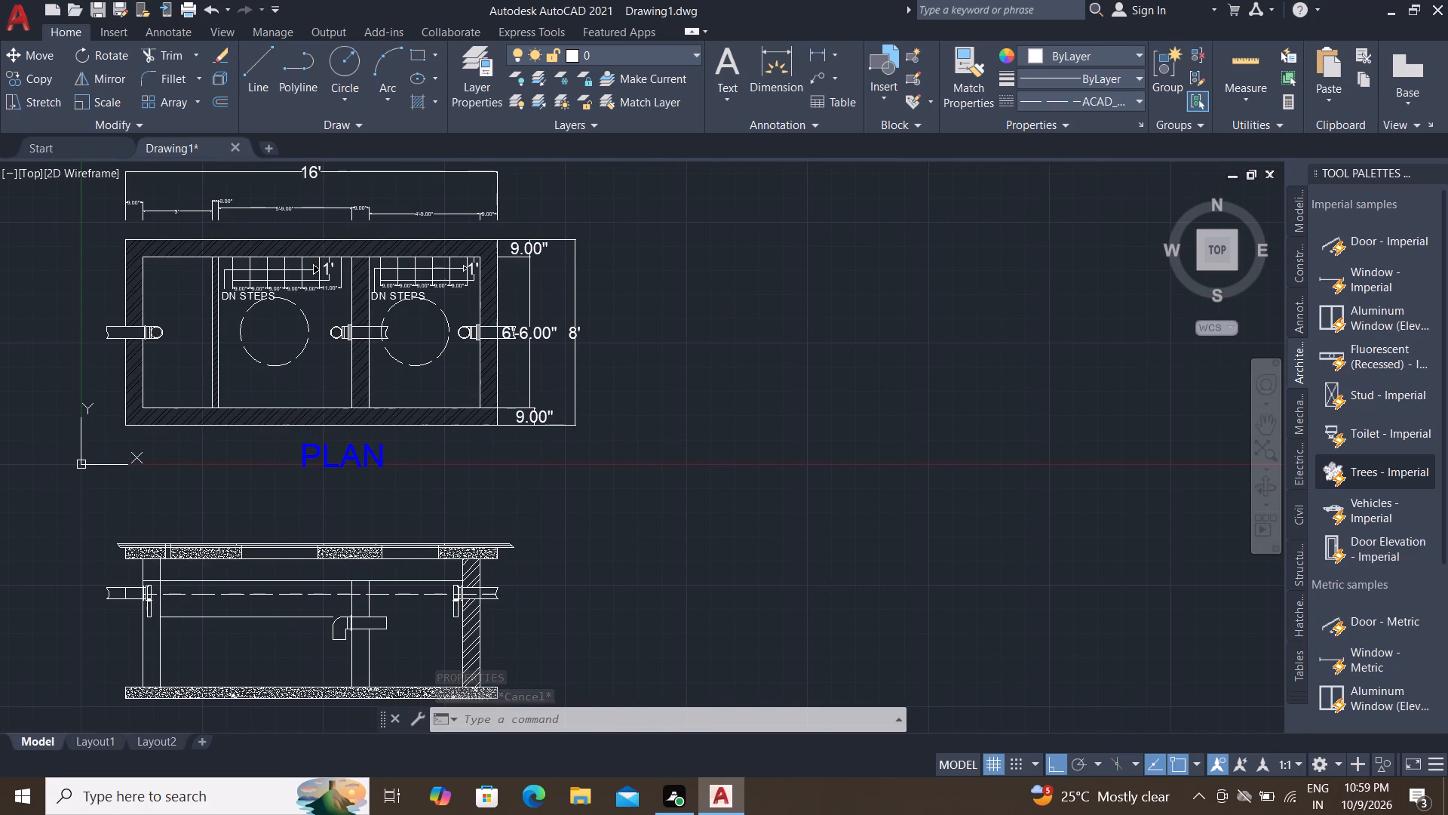
click(250, 65)
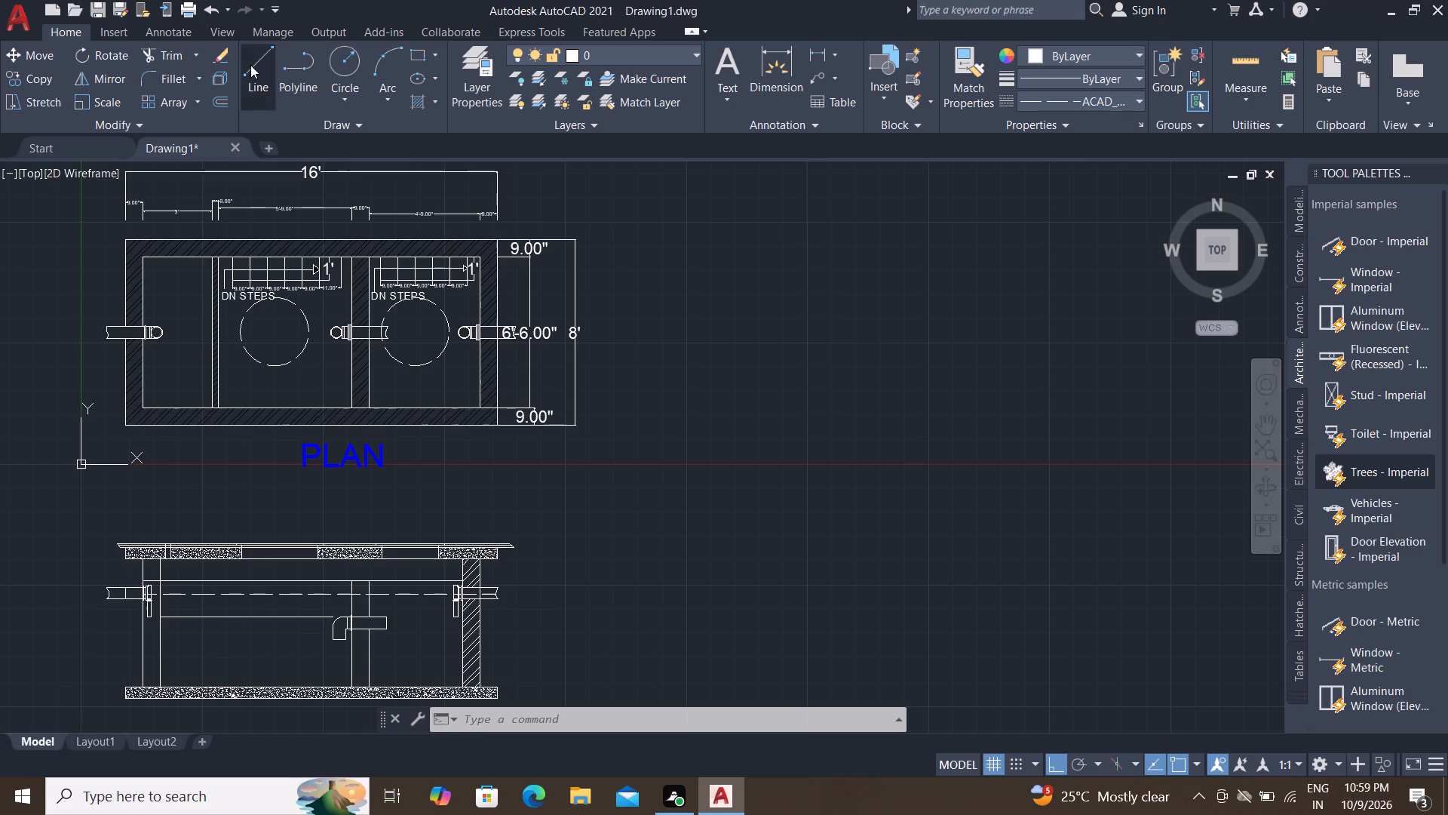
click(581, 531)
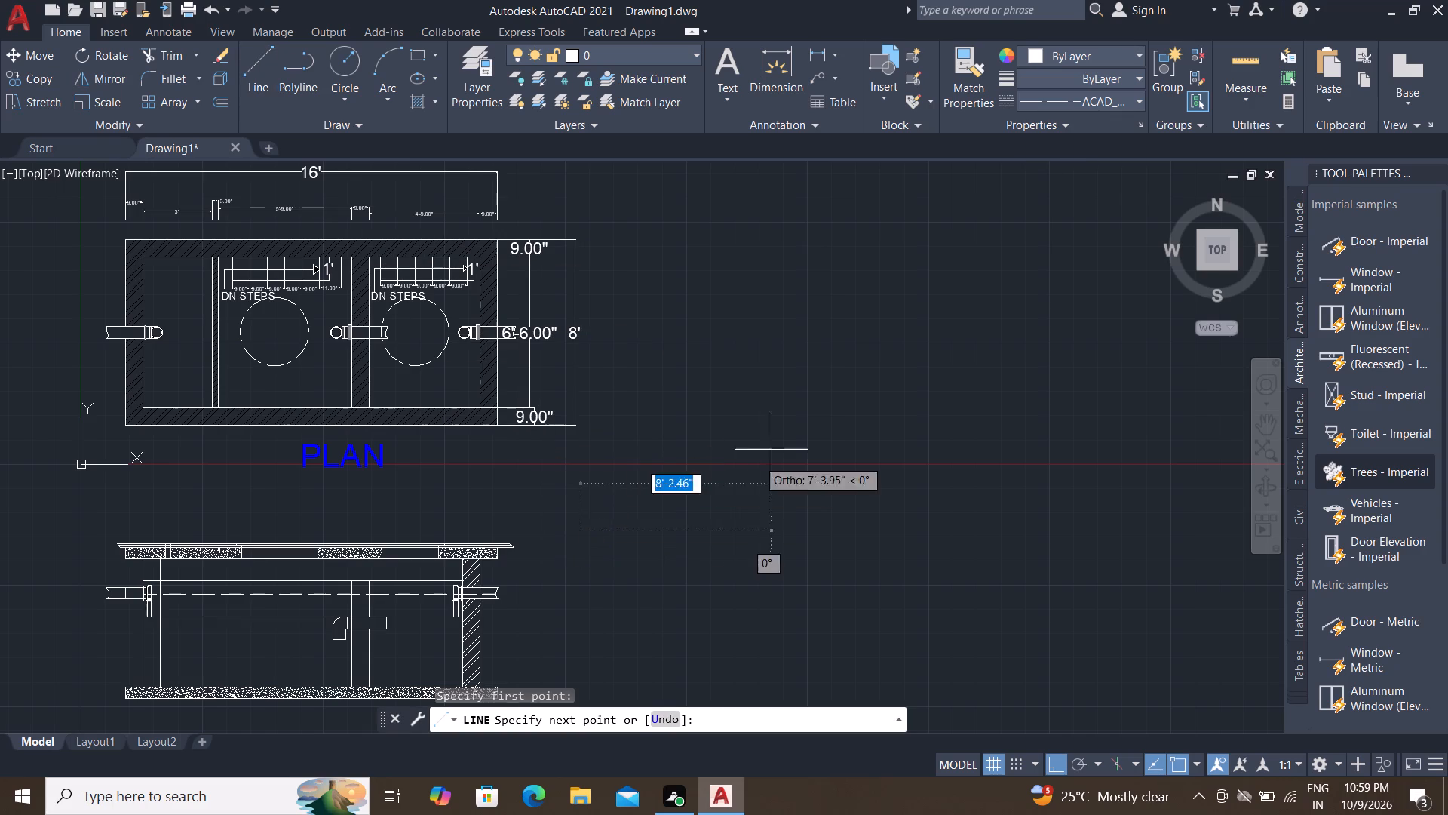
click(799, 419)
key(Escape)
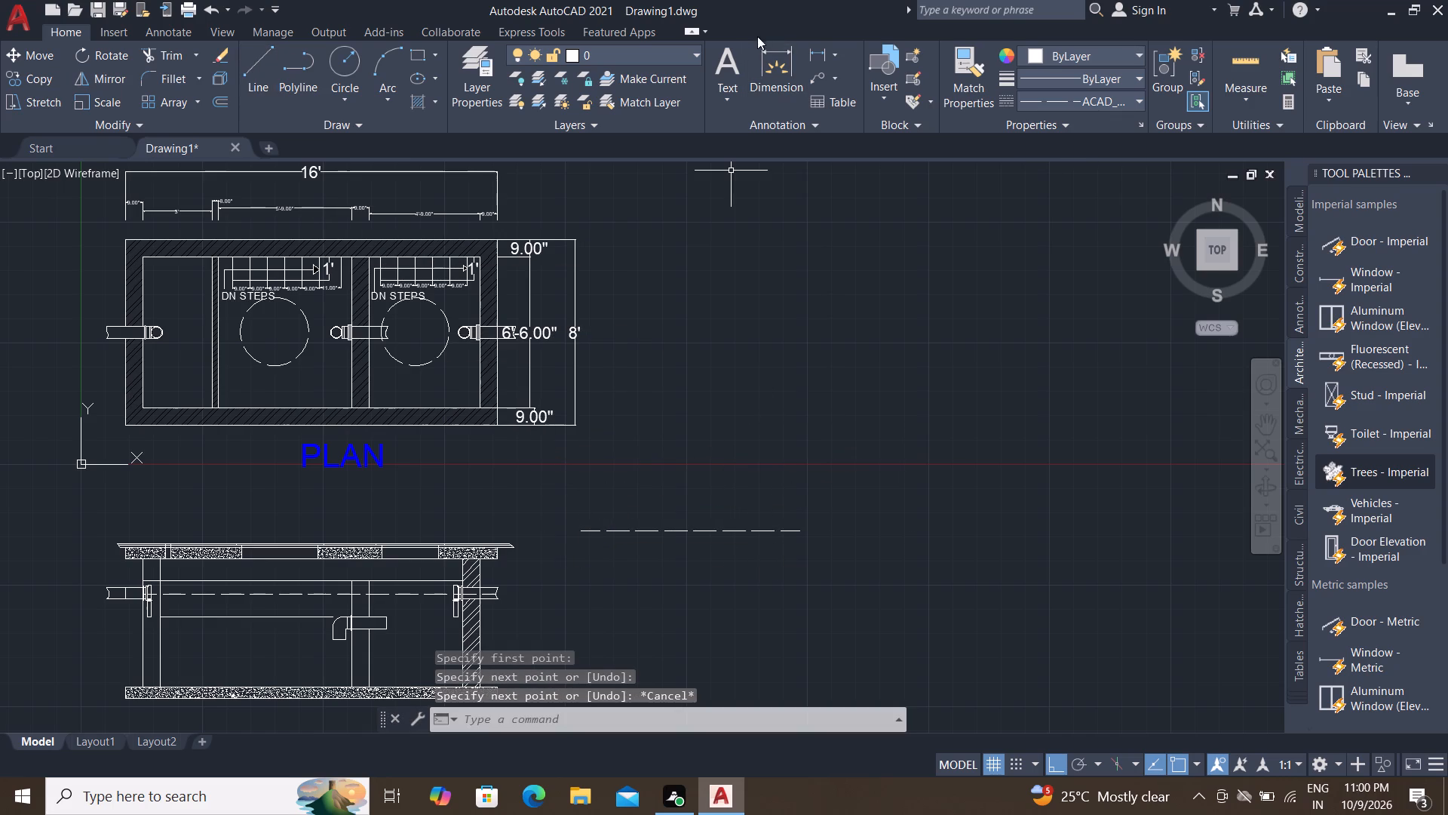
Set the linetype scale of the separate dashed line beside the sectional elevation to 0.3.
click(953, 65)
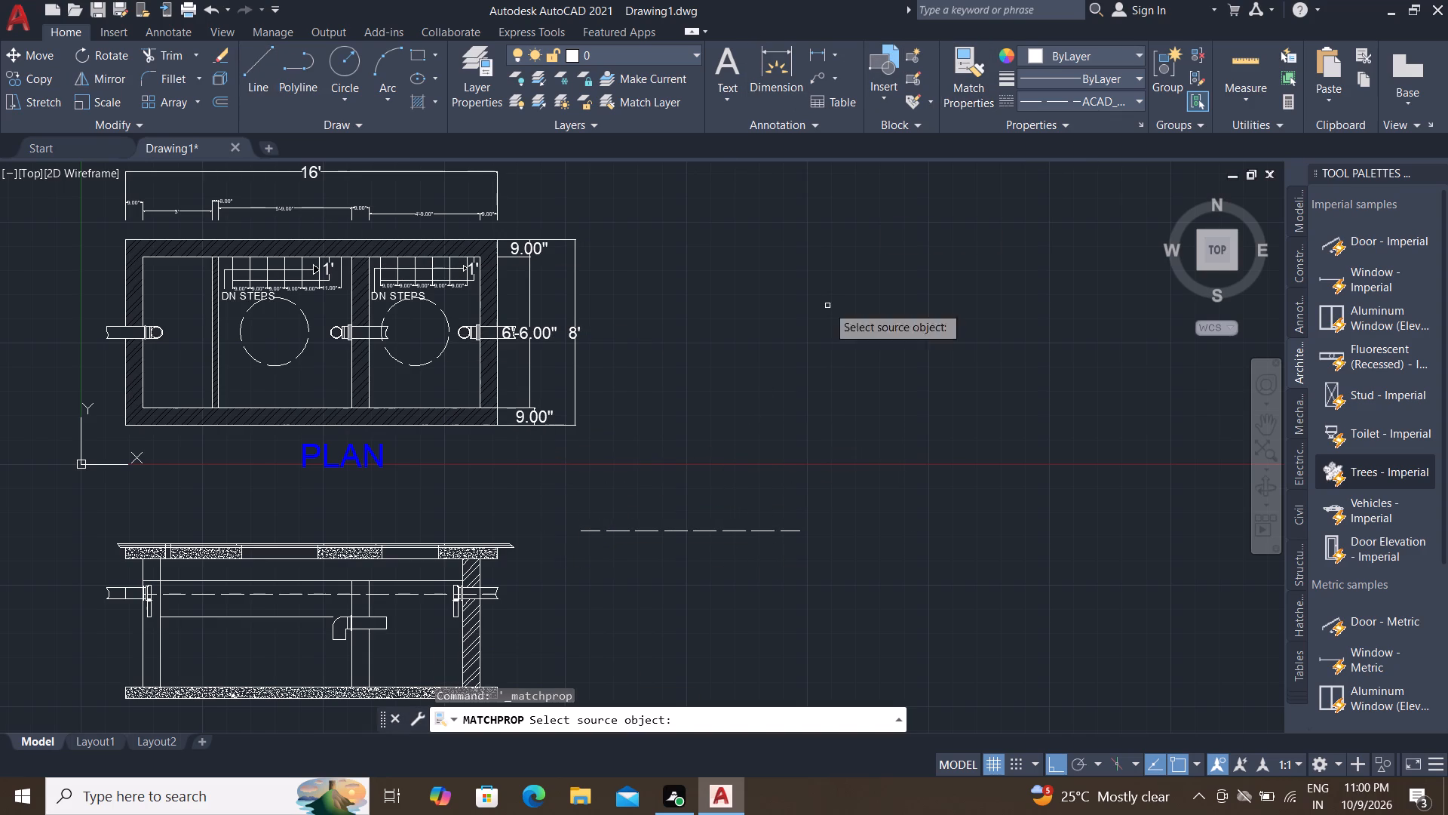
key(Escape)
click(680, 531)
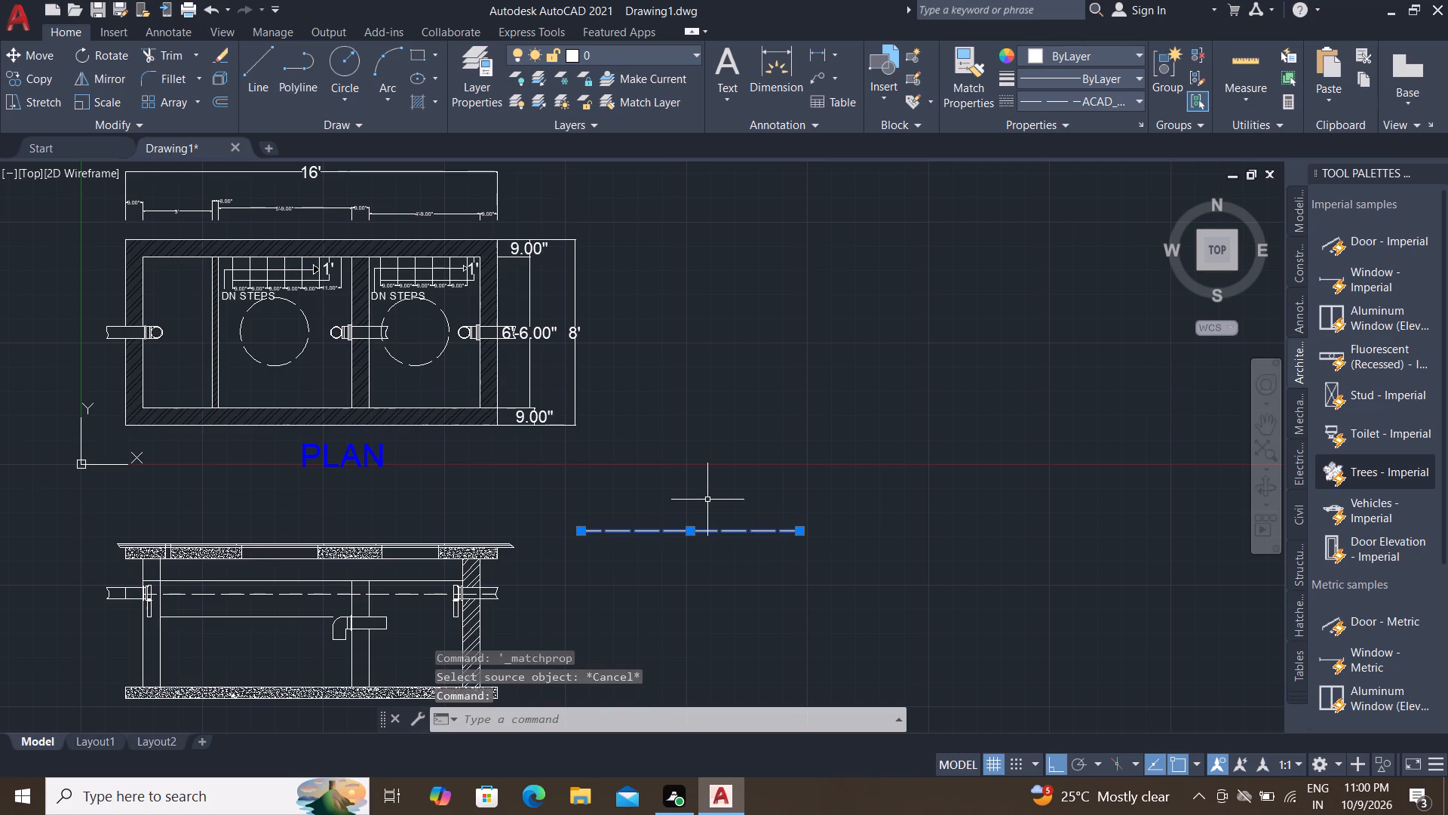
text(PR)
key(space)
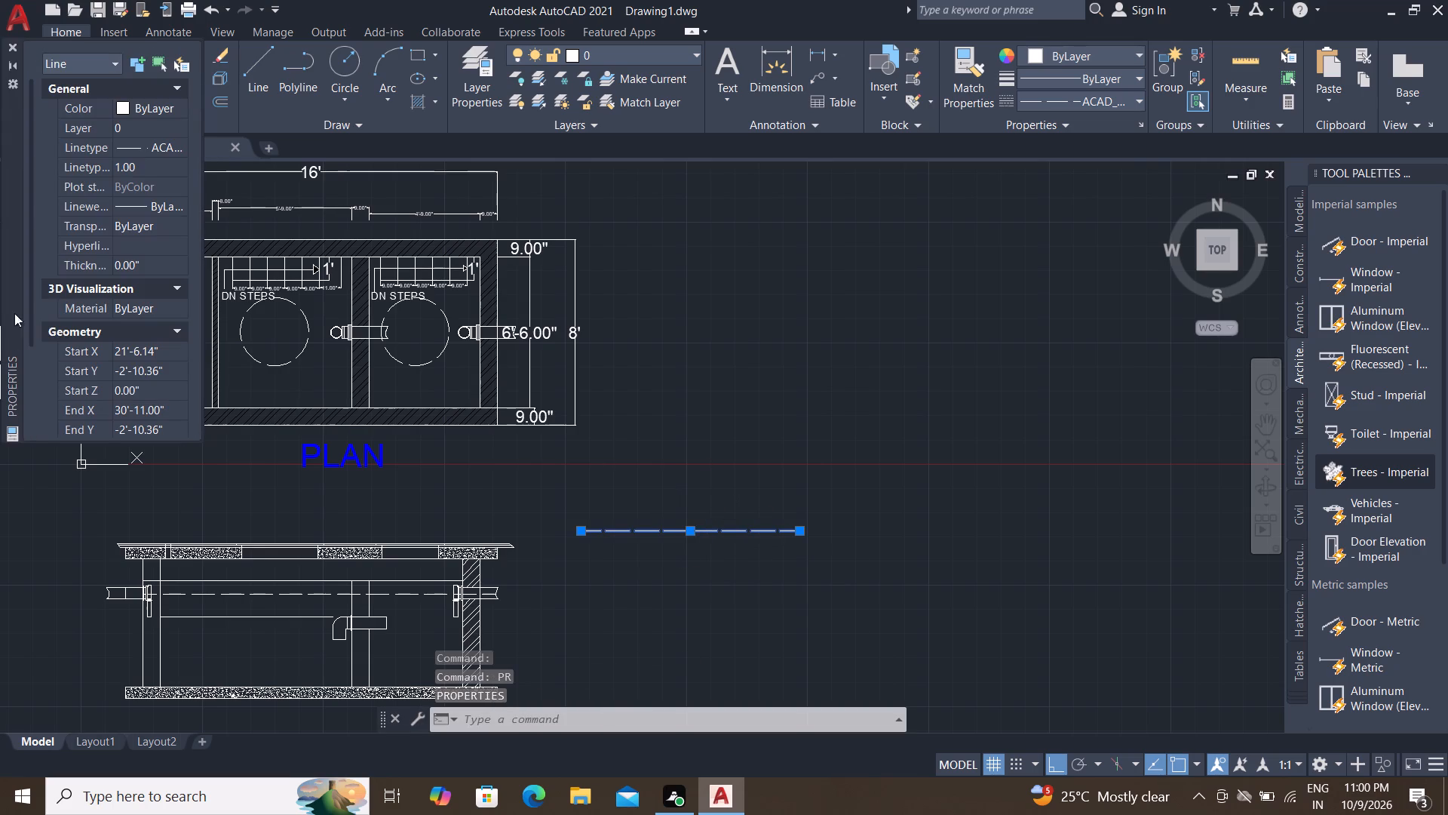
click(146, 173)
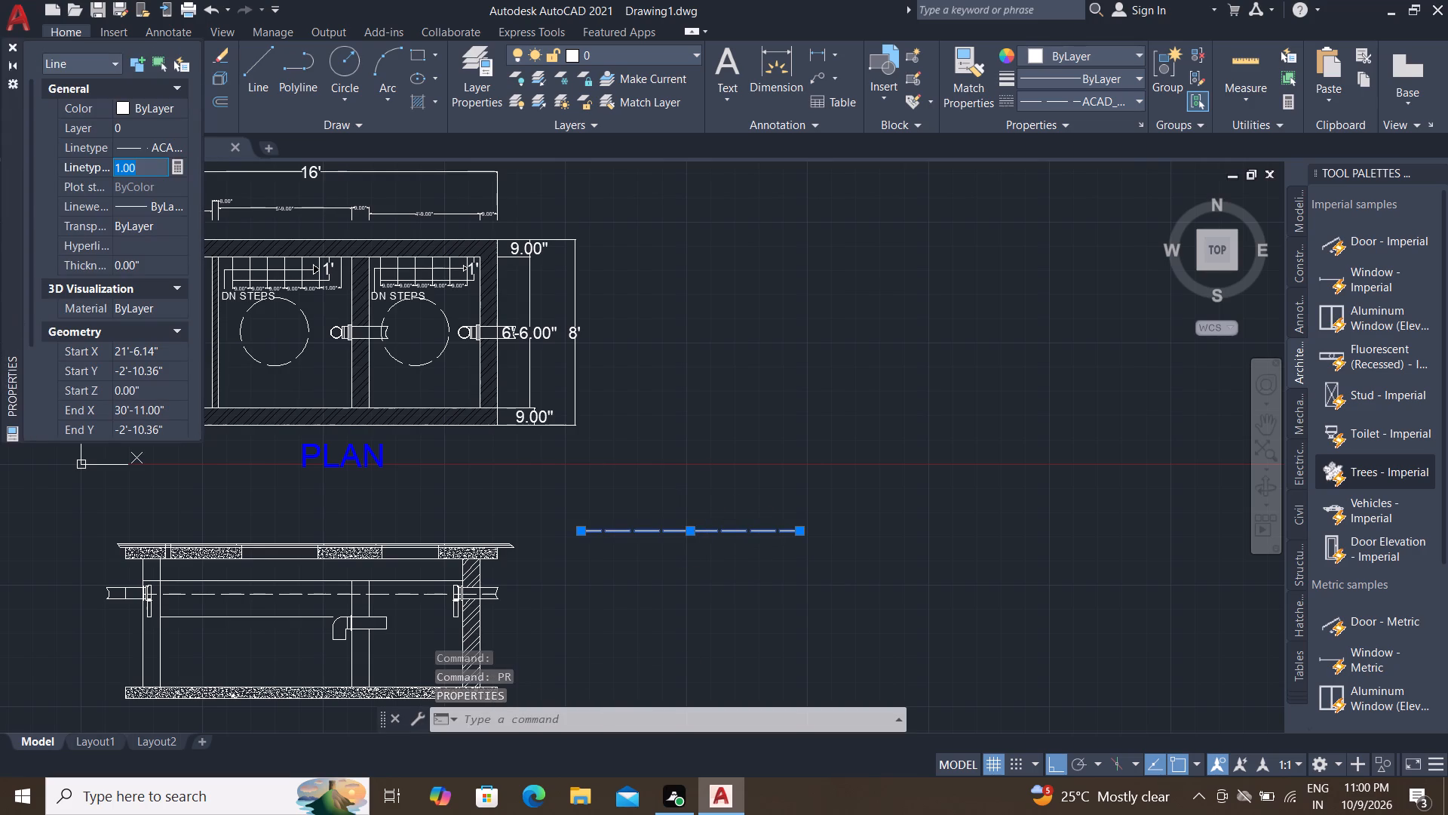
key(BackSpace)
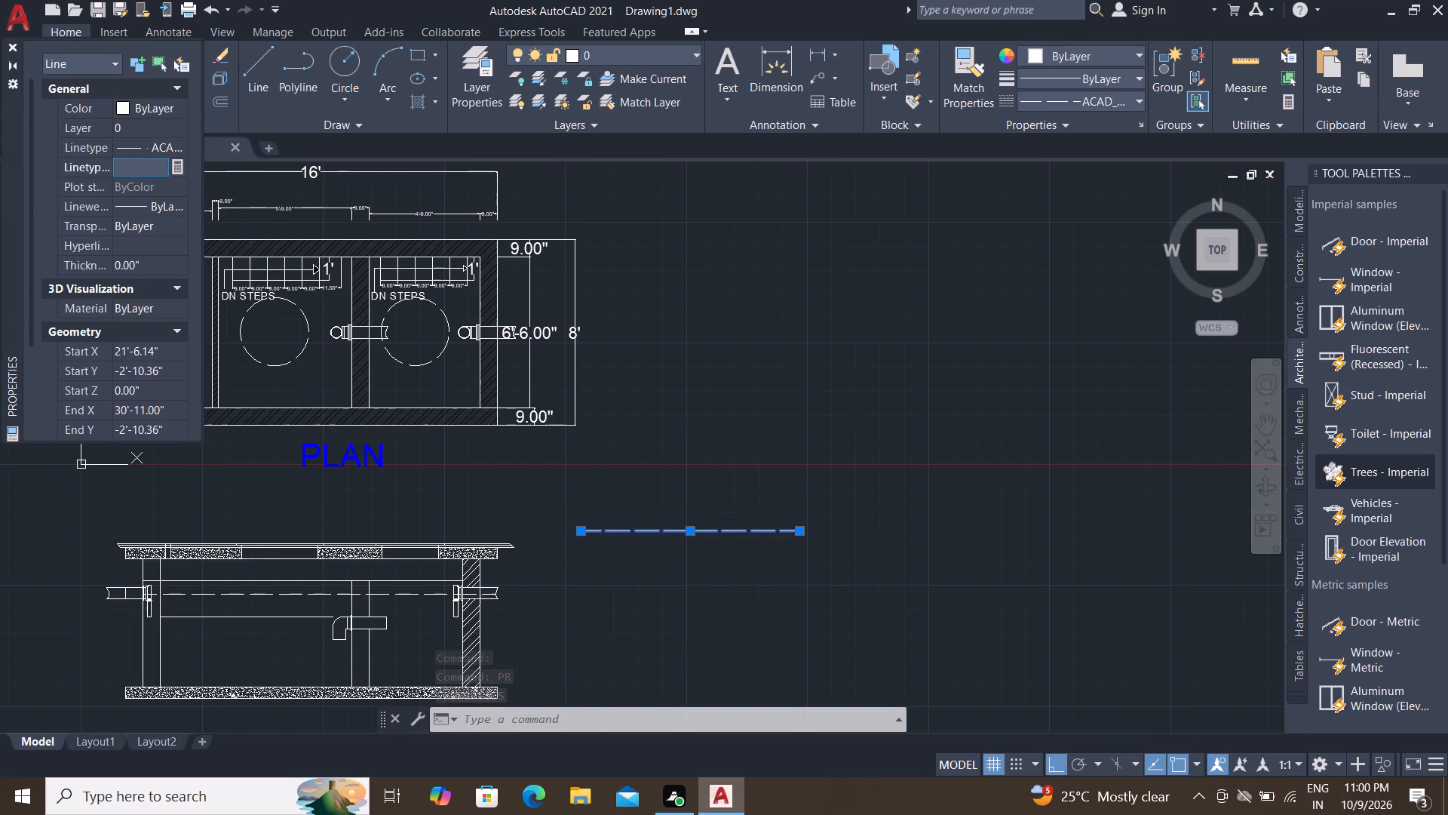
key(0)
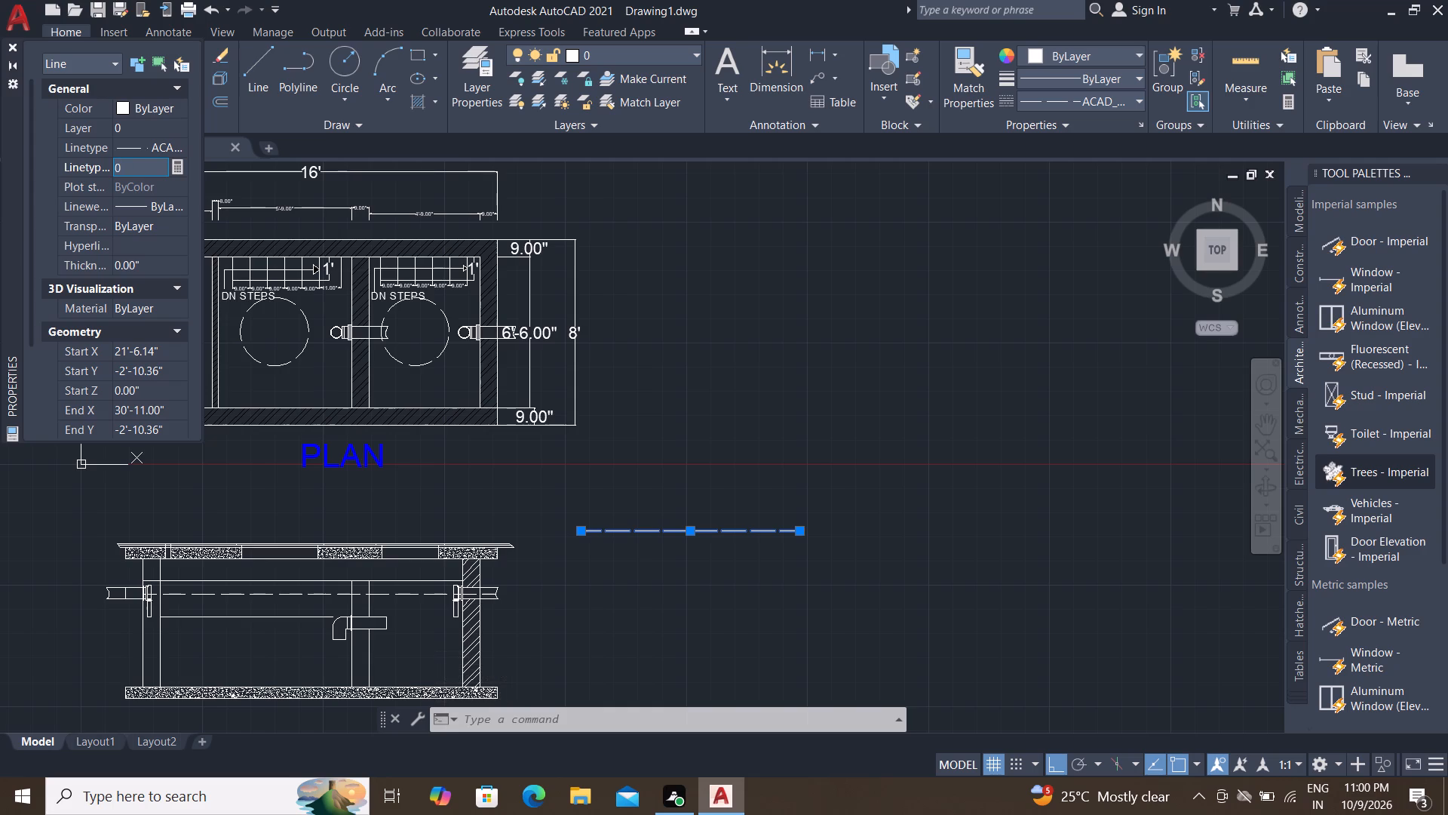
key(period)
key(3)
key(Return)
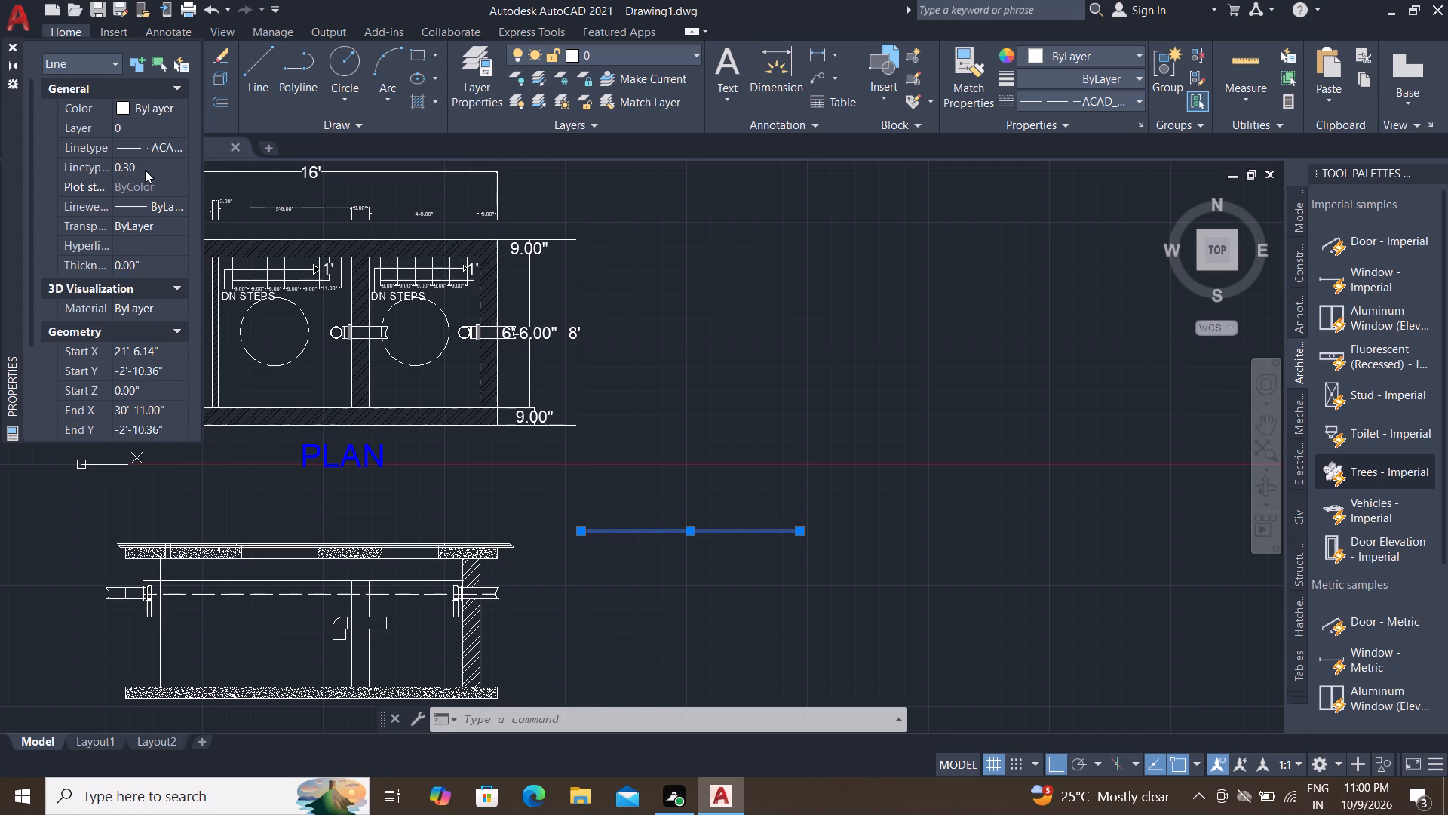
Set the linetype scale of the separate dashed line beside the sectional elevation to 0.6.
click(145, 170)
key(BackSpace)
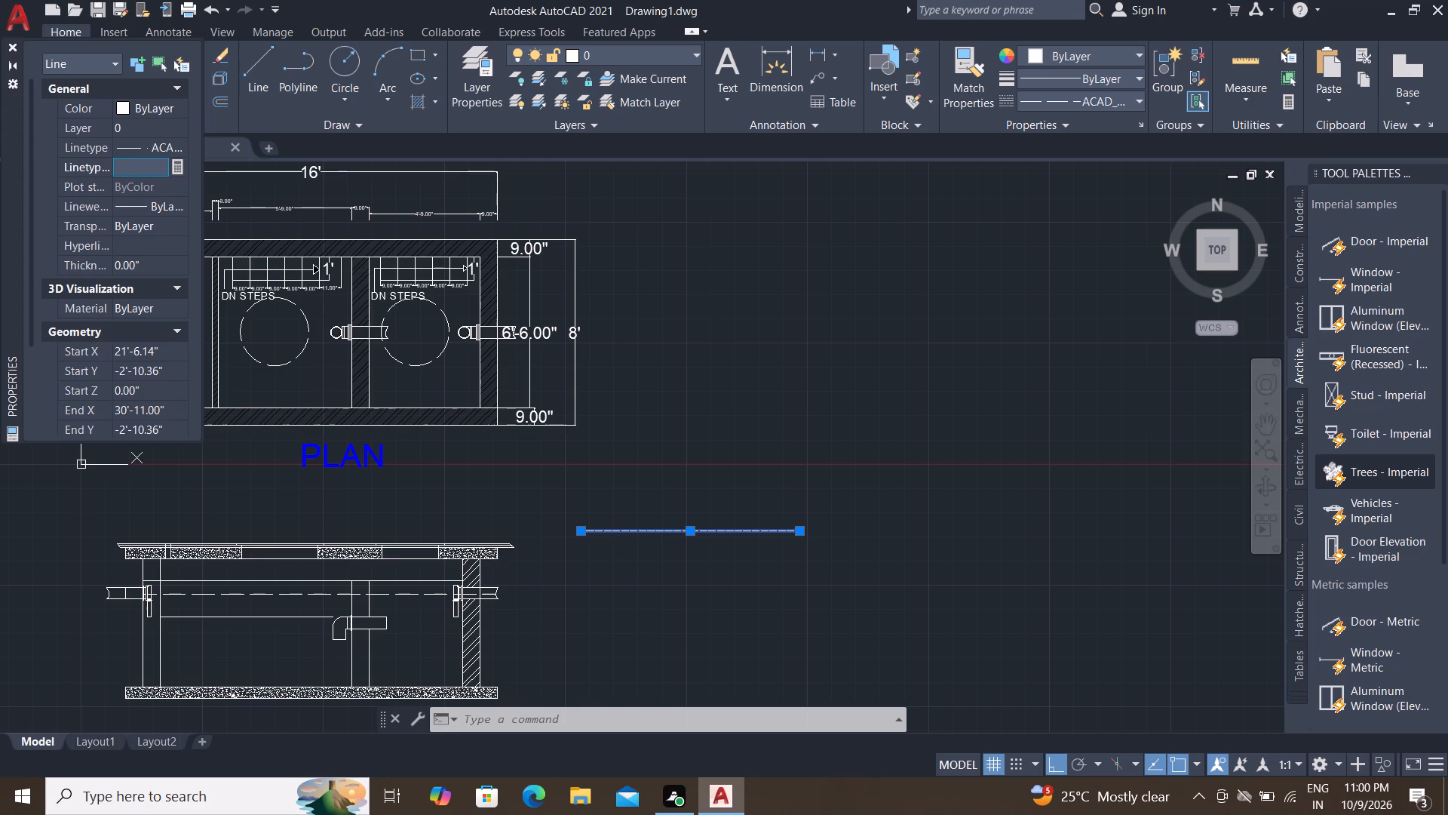
key(0)
key(period)
key(6)
key(Return)
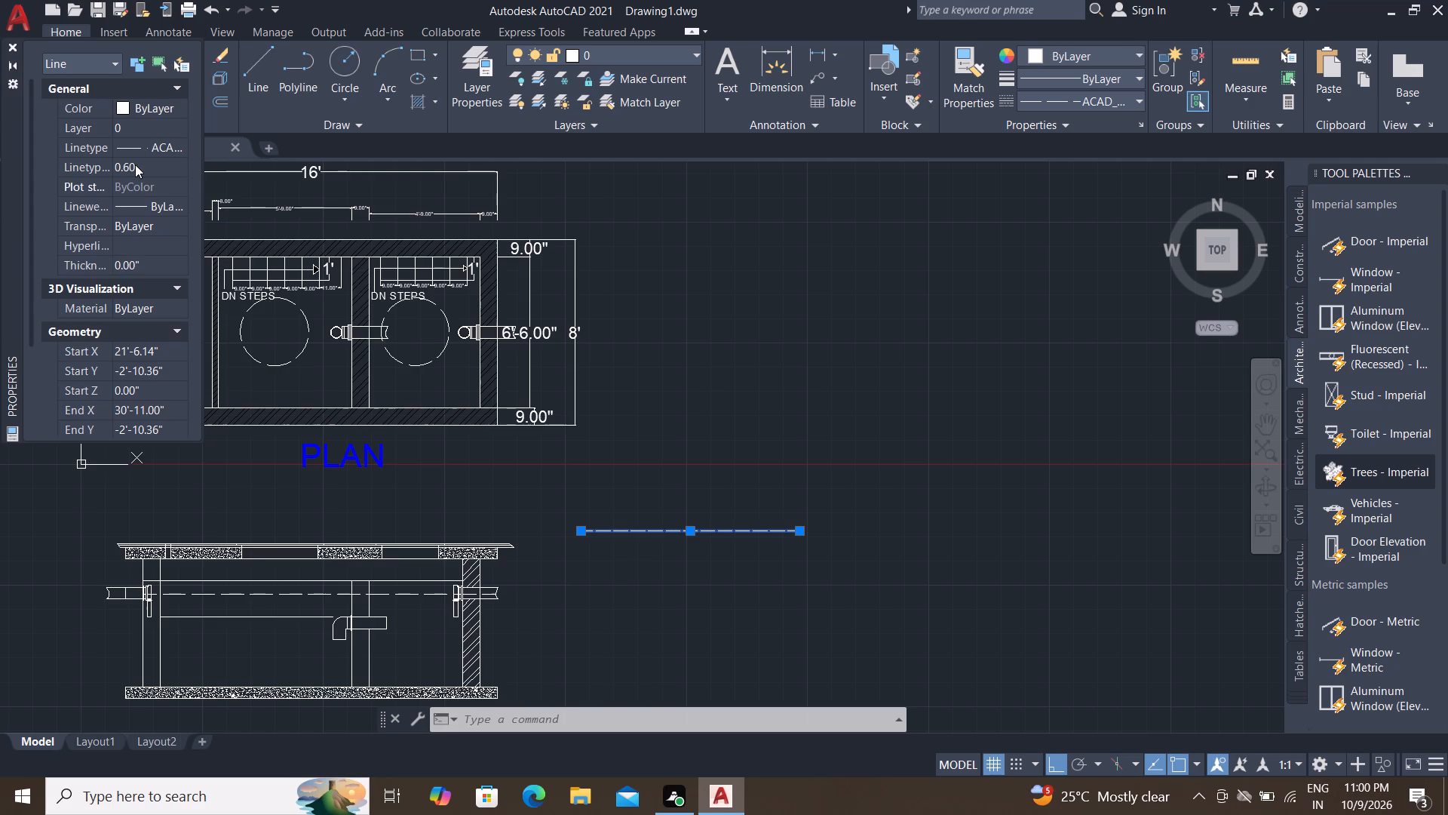
key(Escape)
click(11, 42)
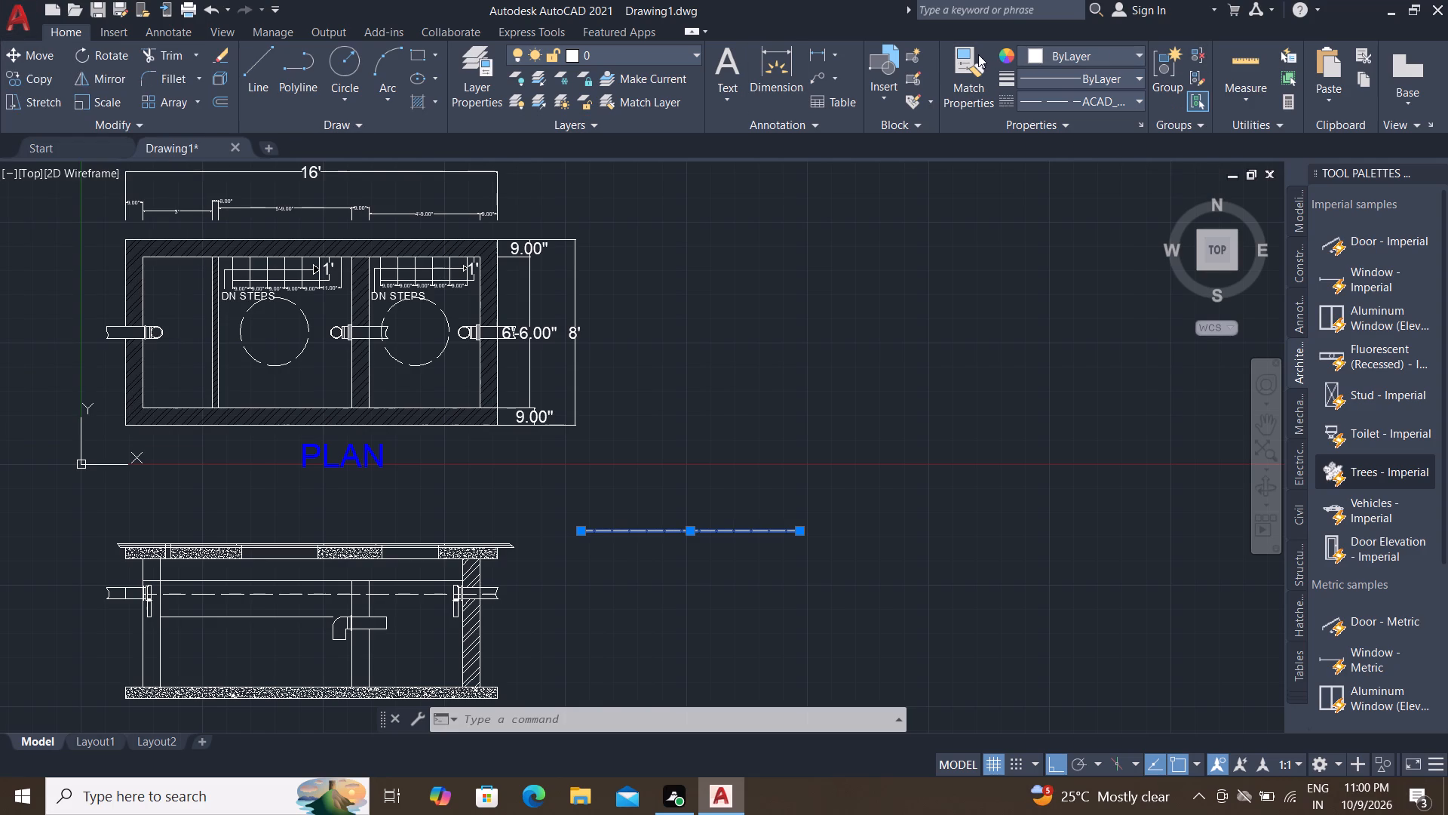
Match the properties of the separate dashed line onto the dashed line between the end-wall pipes.
click(966, 71)
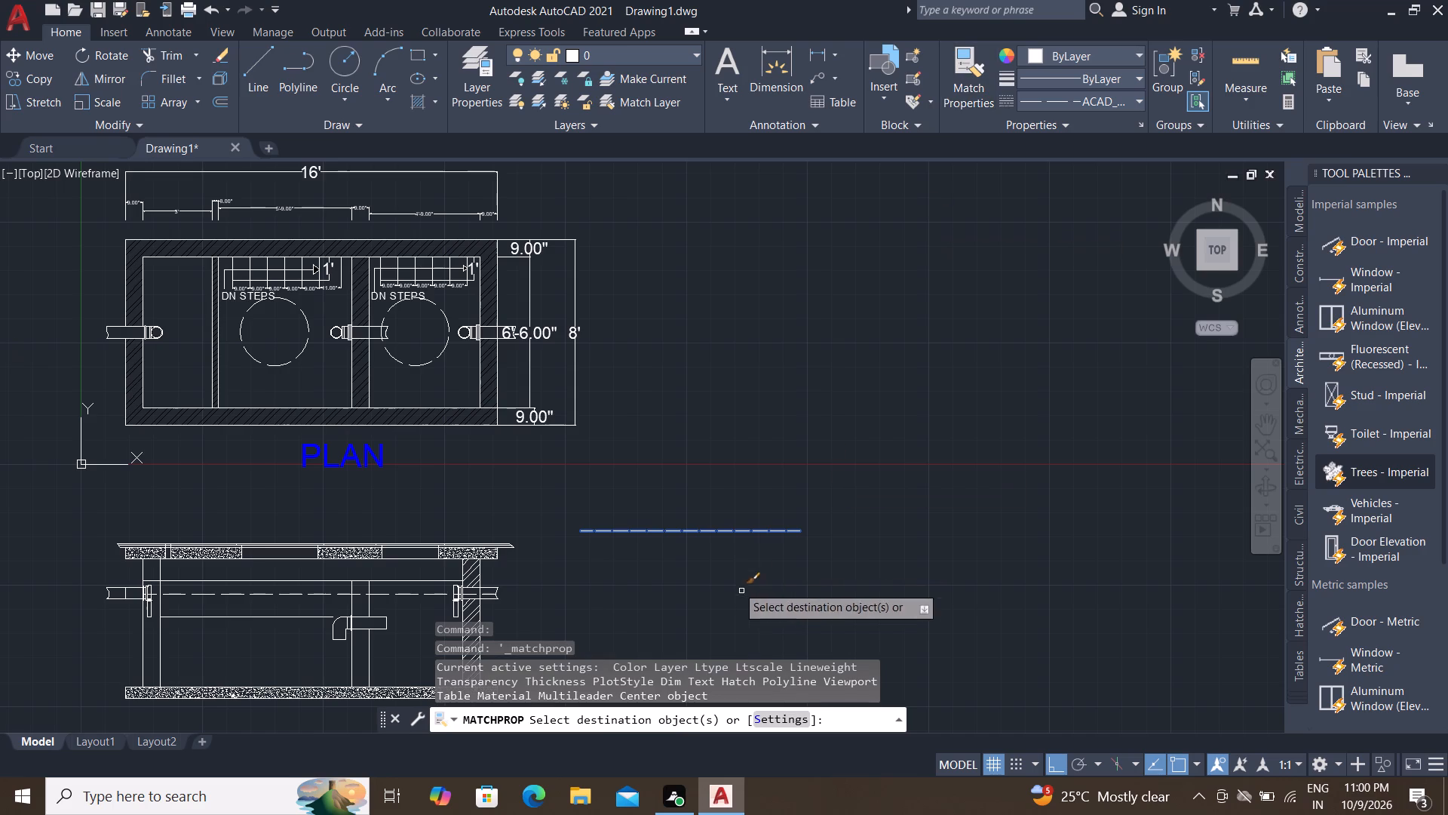
click(419, 595)
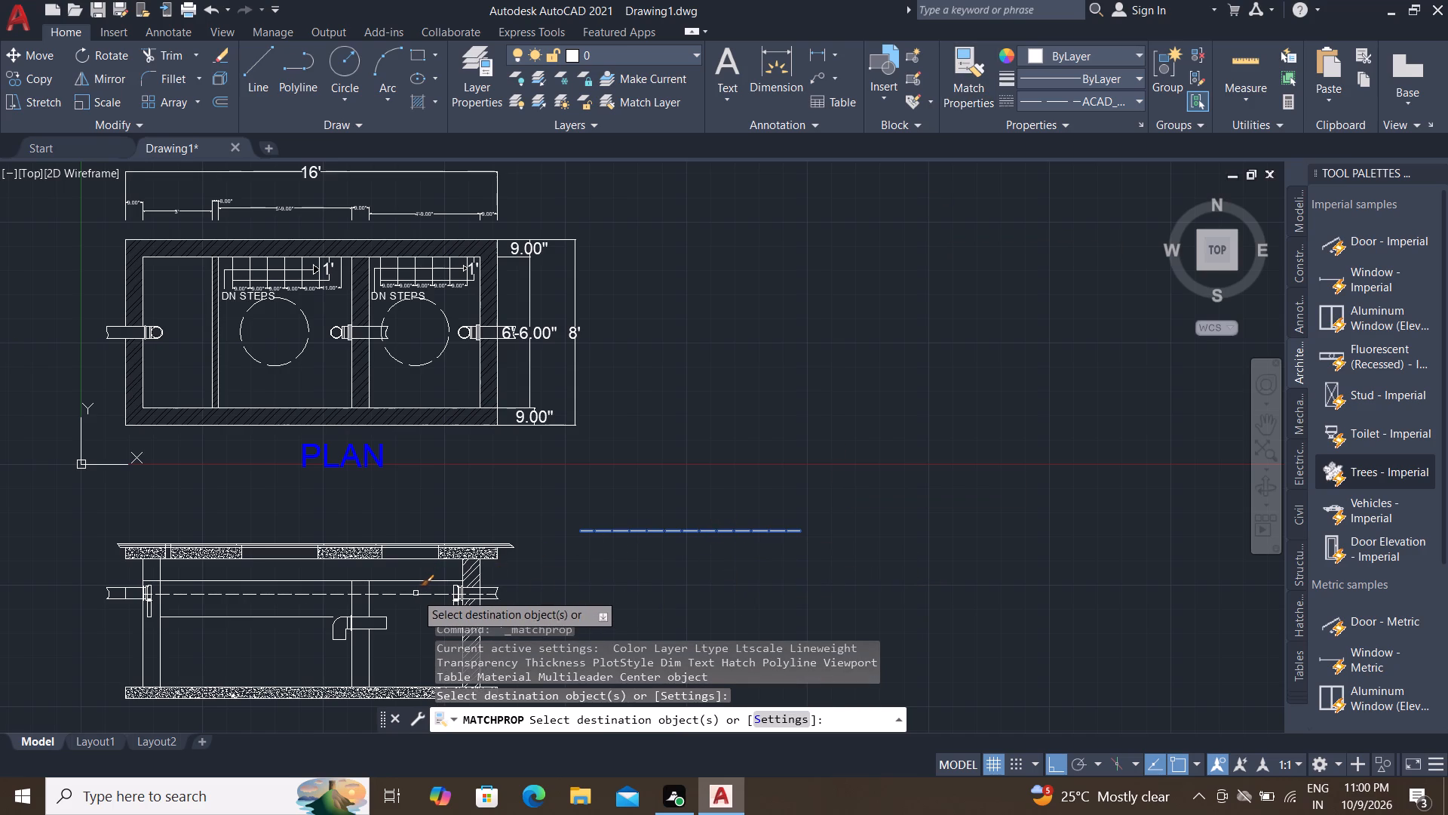
key(Escape)
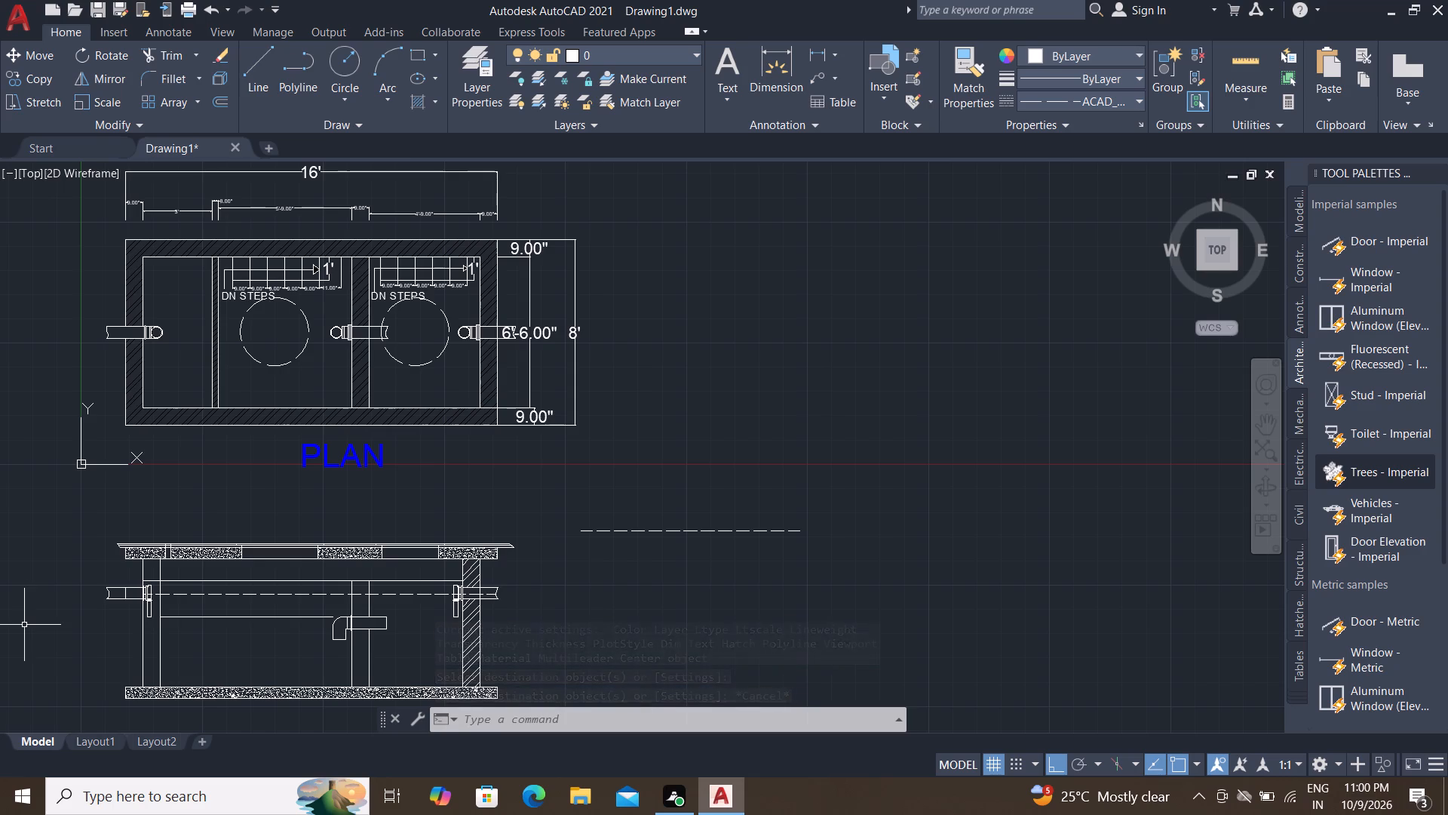
Move the left end-wall pipe and its fitting up about 3.6" so the lower collar meets the dashed level line.
scroll(83, 621, up, 2)
middle_drag(92, 619, 132, 535)
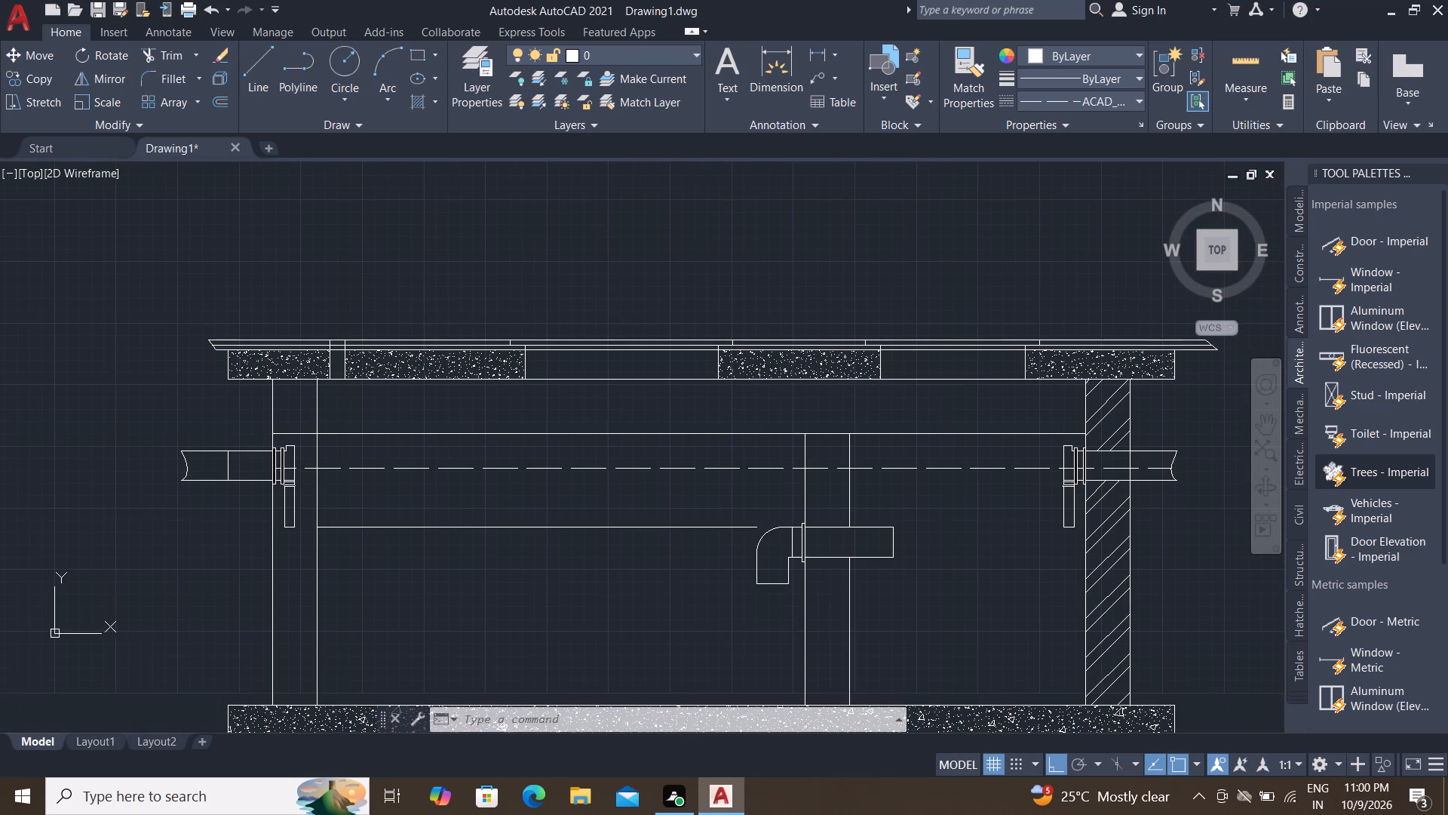
click(143, 397)
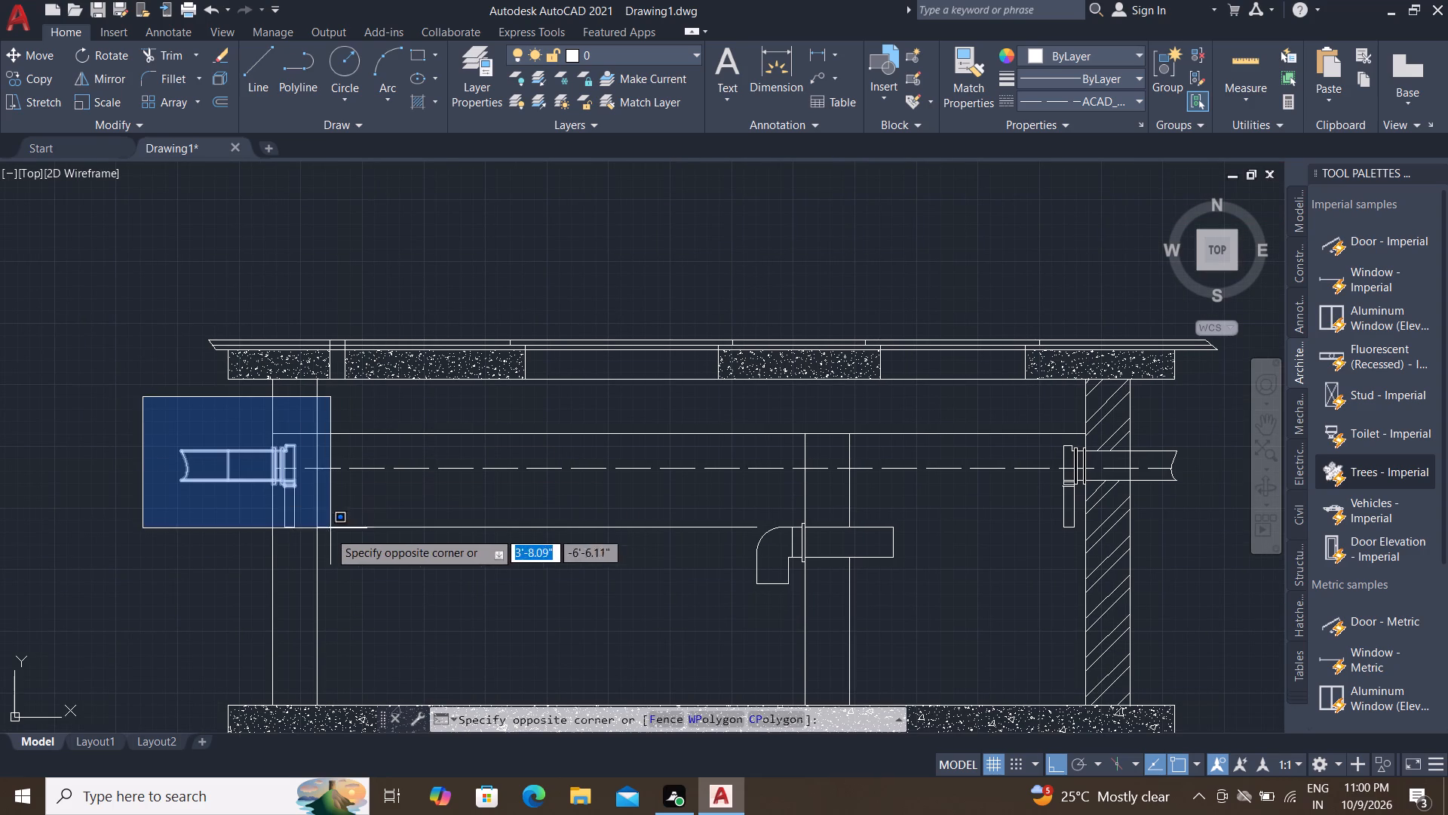
click(311, 558)
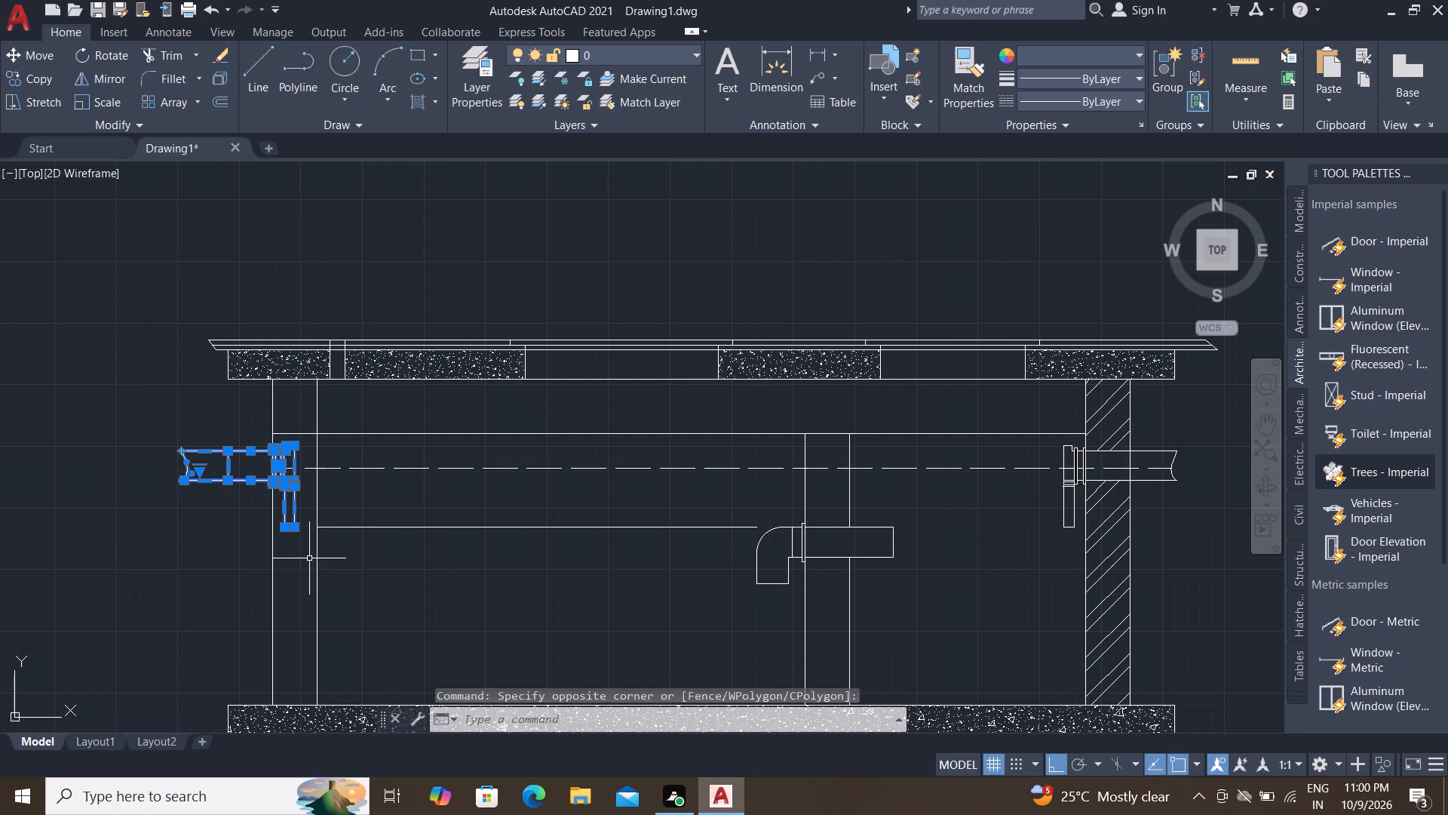
text(M)
key(space)
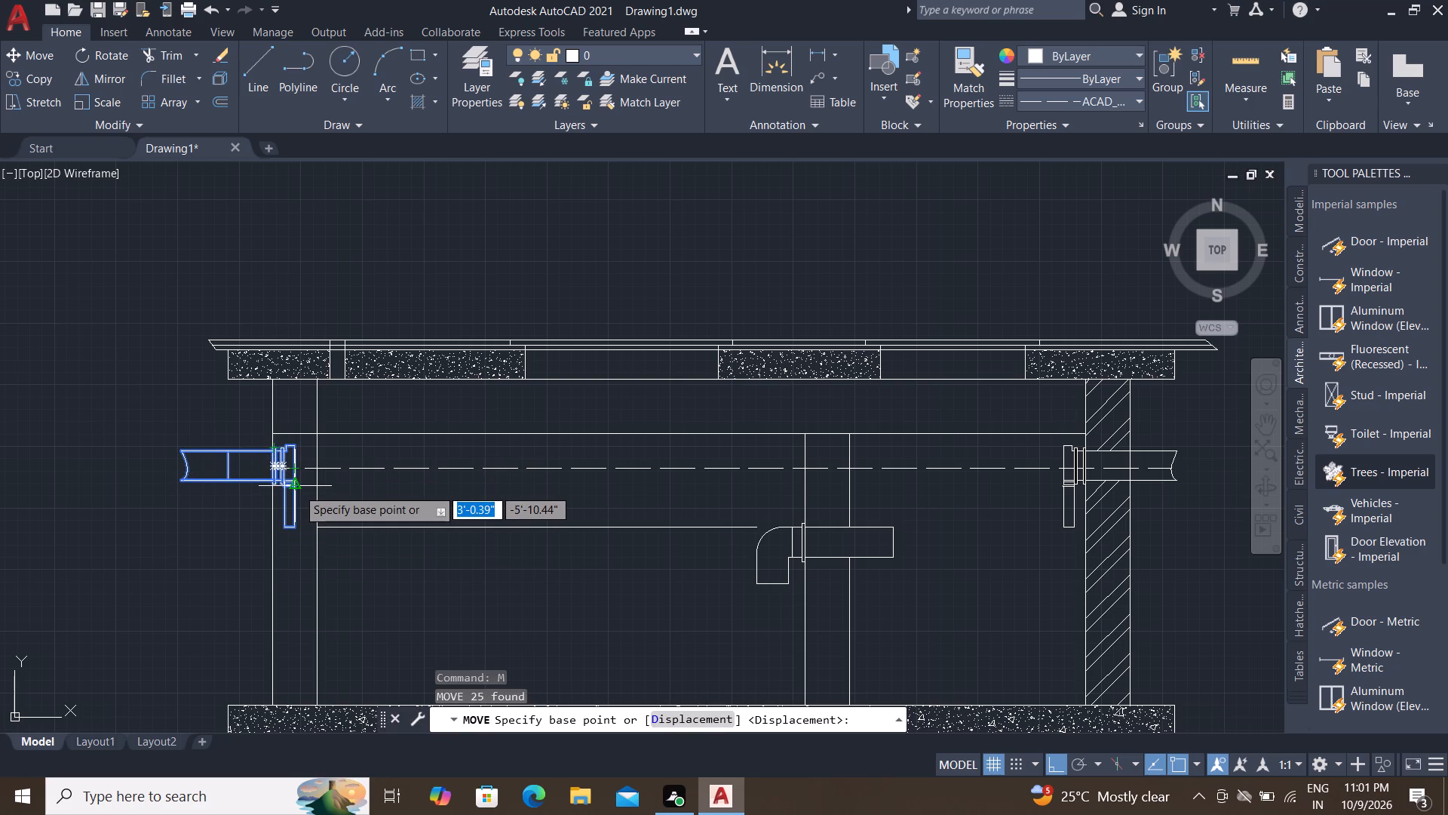
scroll(296, 487, up, 4)
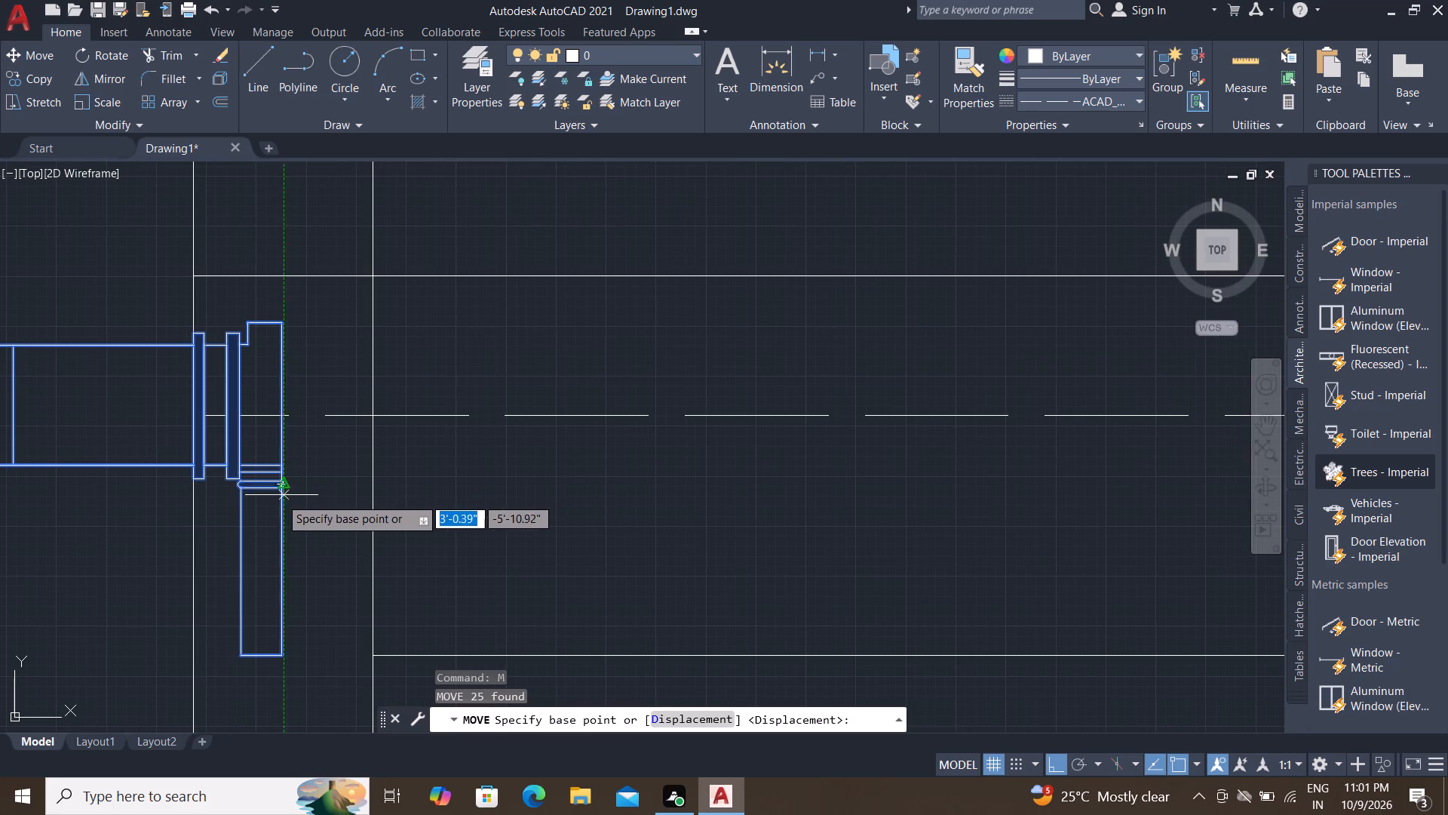
scroll(280, 497, up, 4)
click(274, 447)
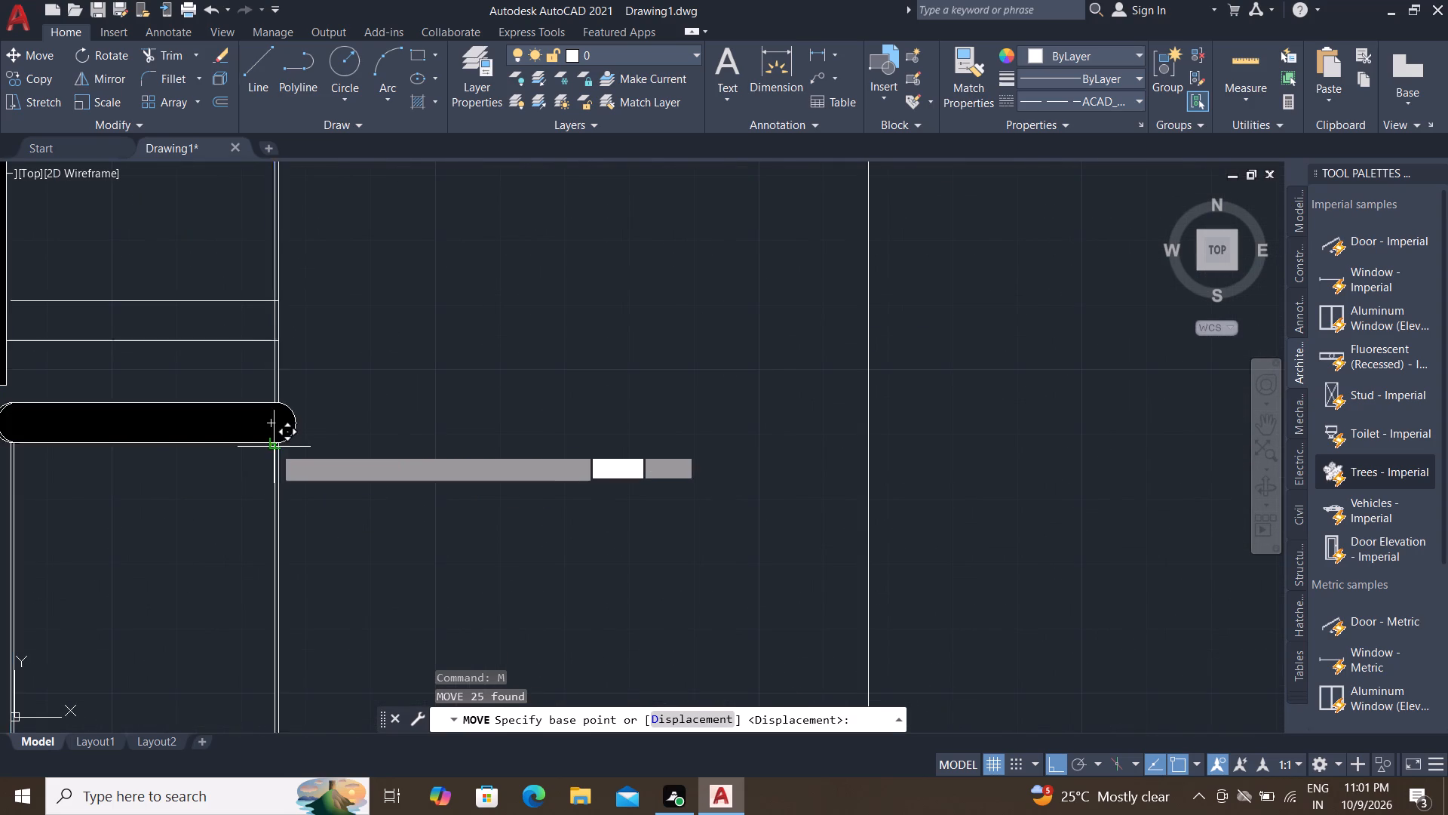
scroll(274, 448, down, 3)
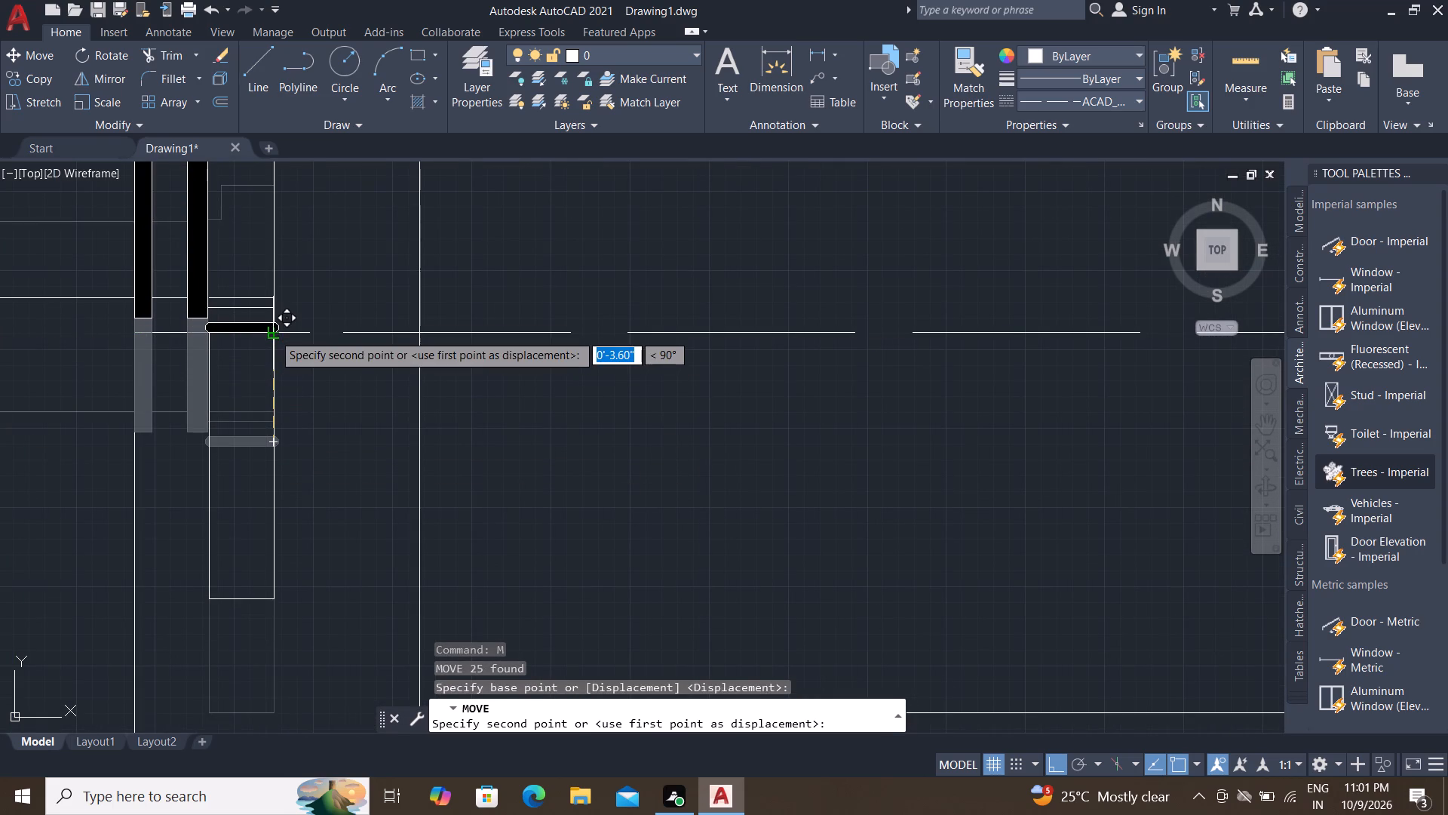
click(274, 334)
Move the left end-wall pipe assembly about 4.6" inward so the fitting's edge meets the end wall's inner face.
scroll(330, 427, down, 3)
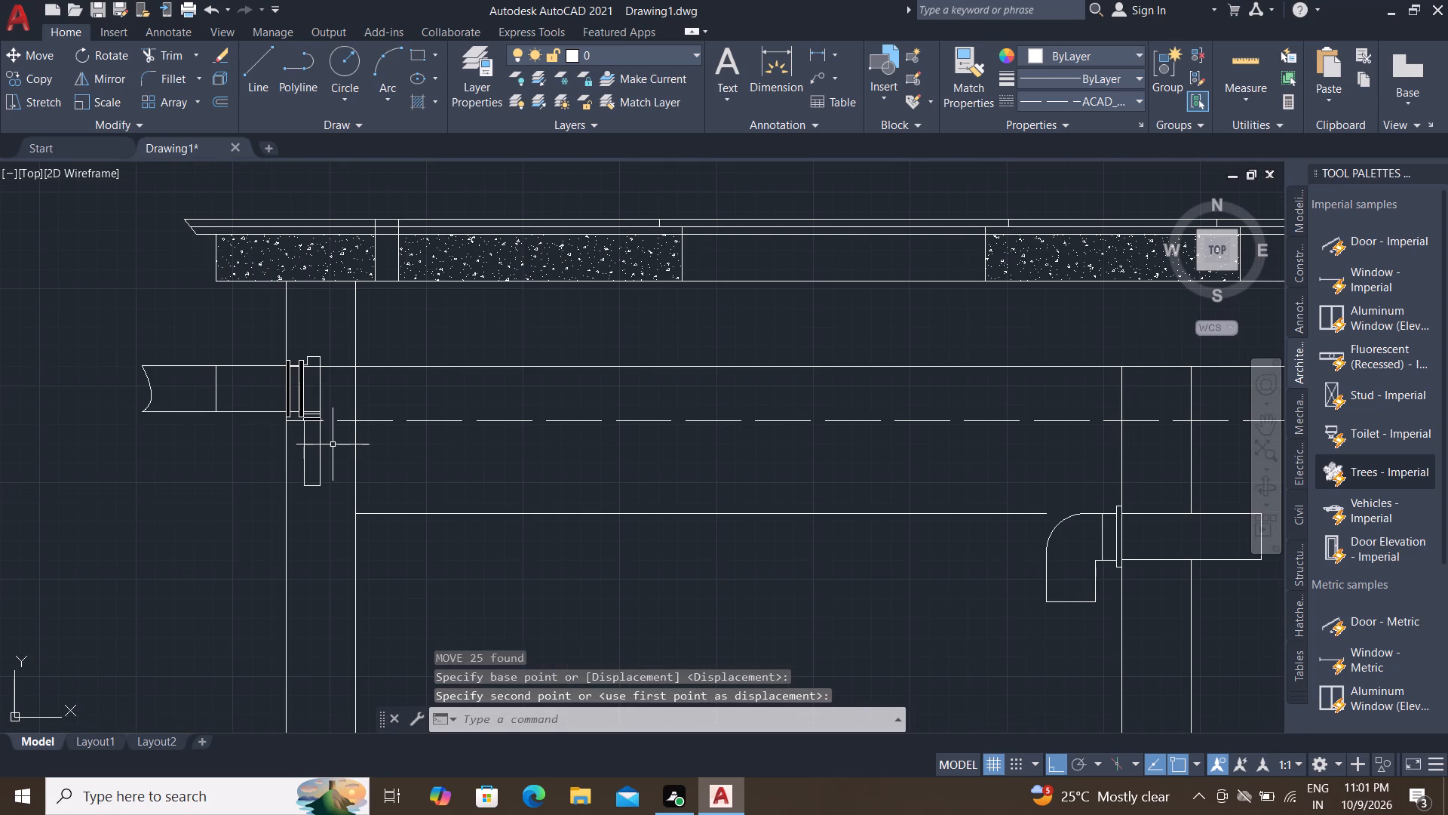
middle_drag(333, 444, 379, 472)
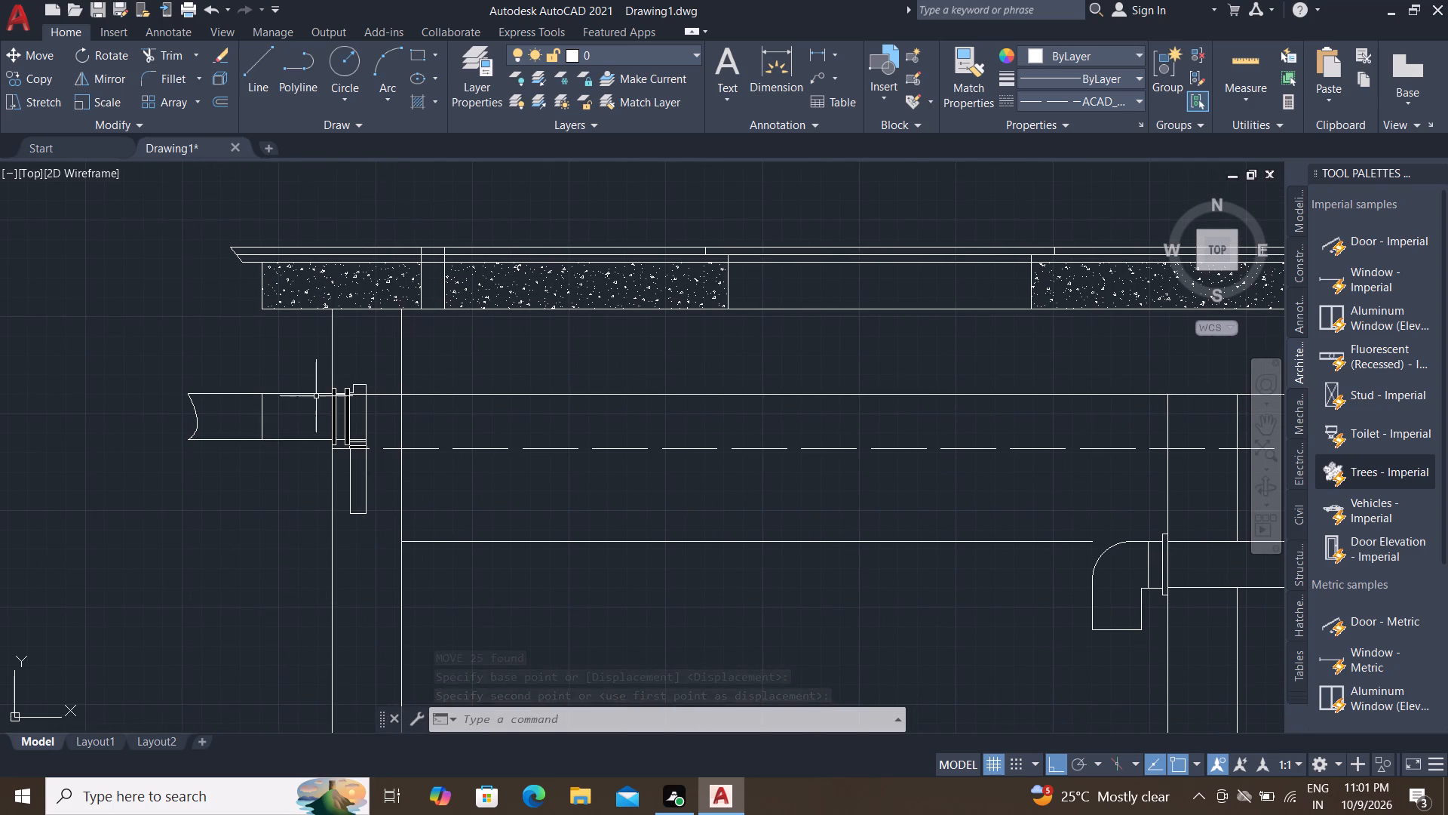
click(165, 355)
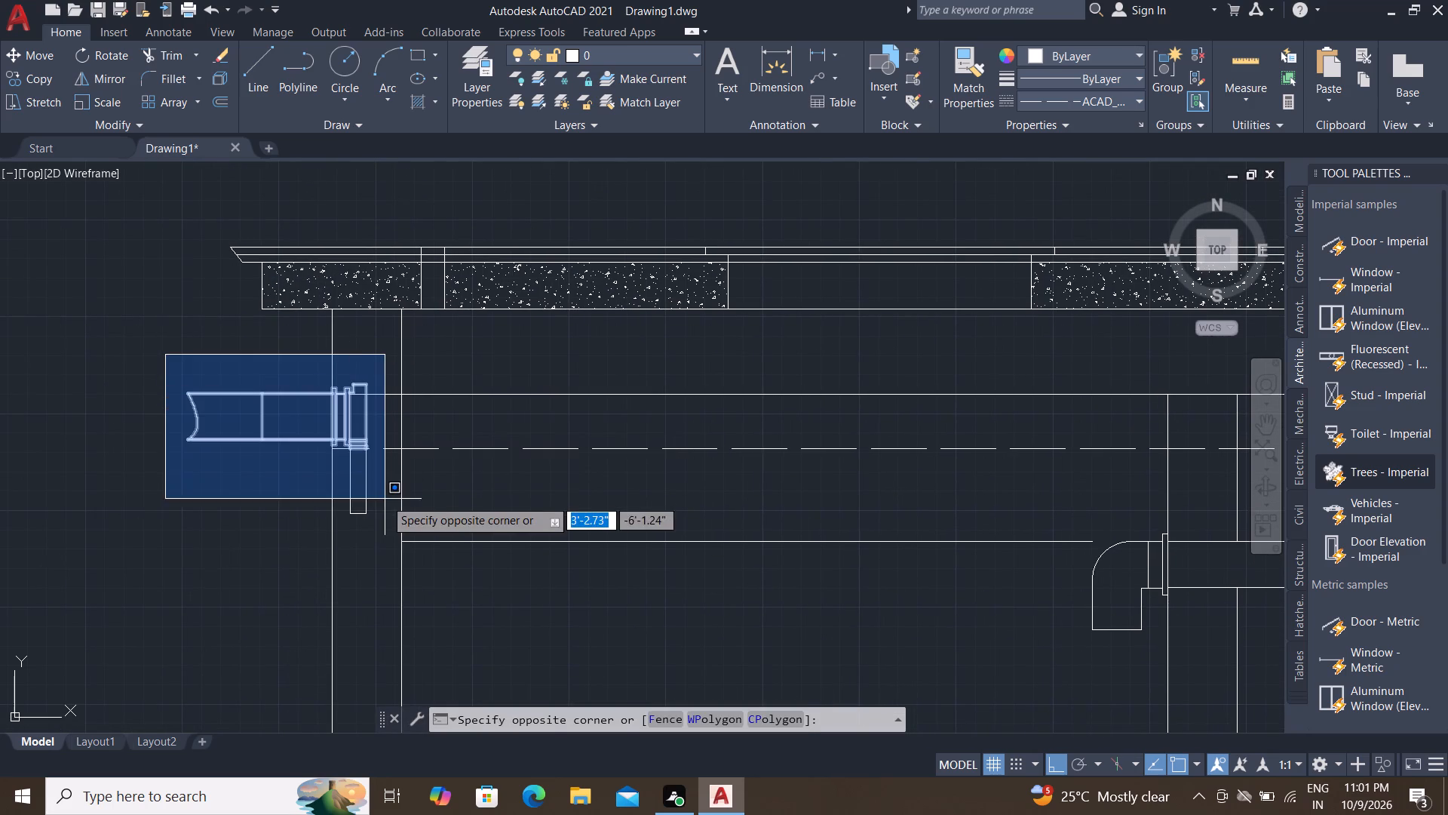
click(379, 527)
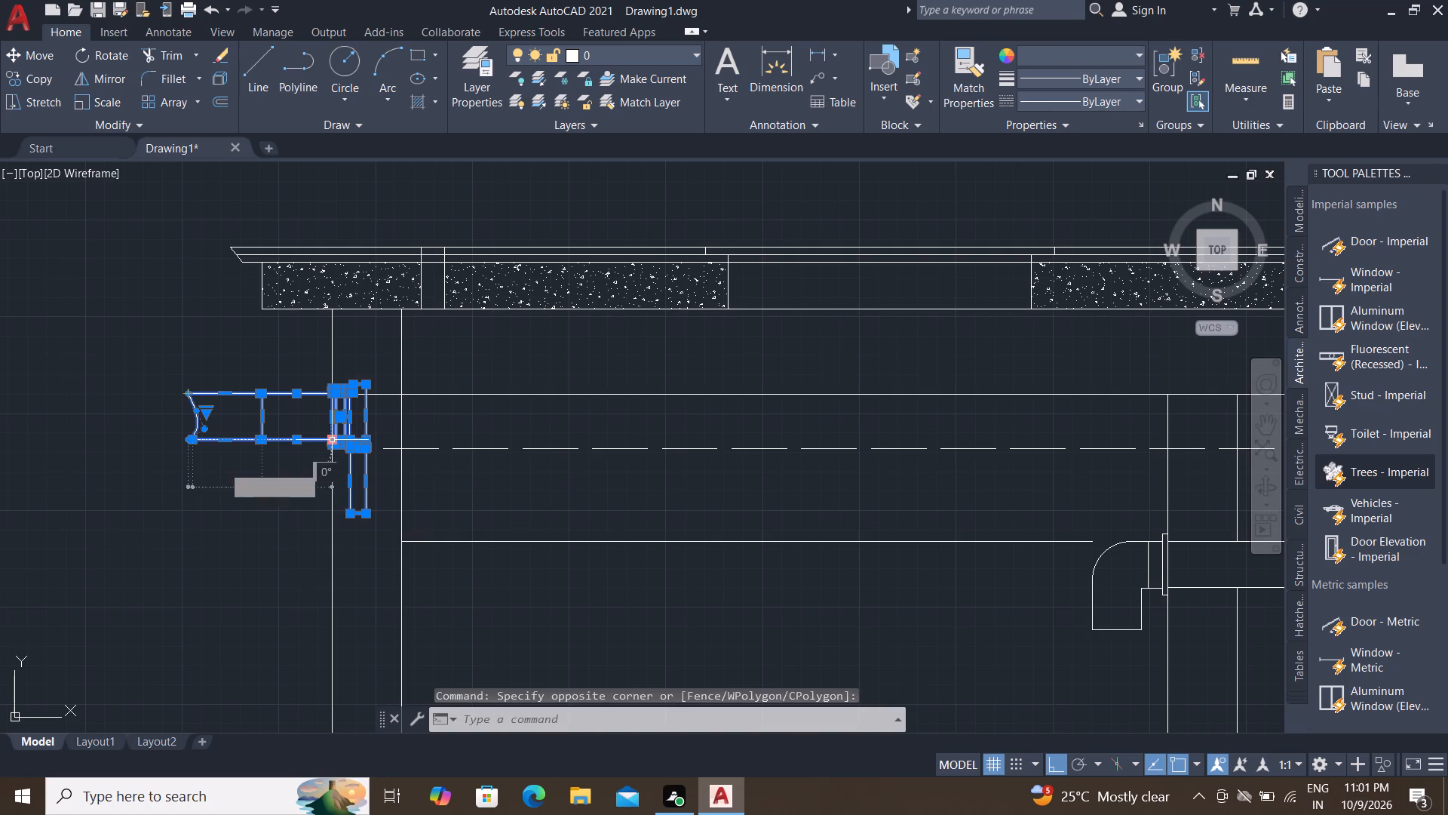
key(m)
key(space)
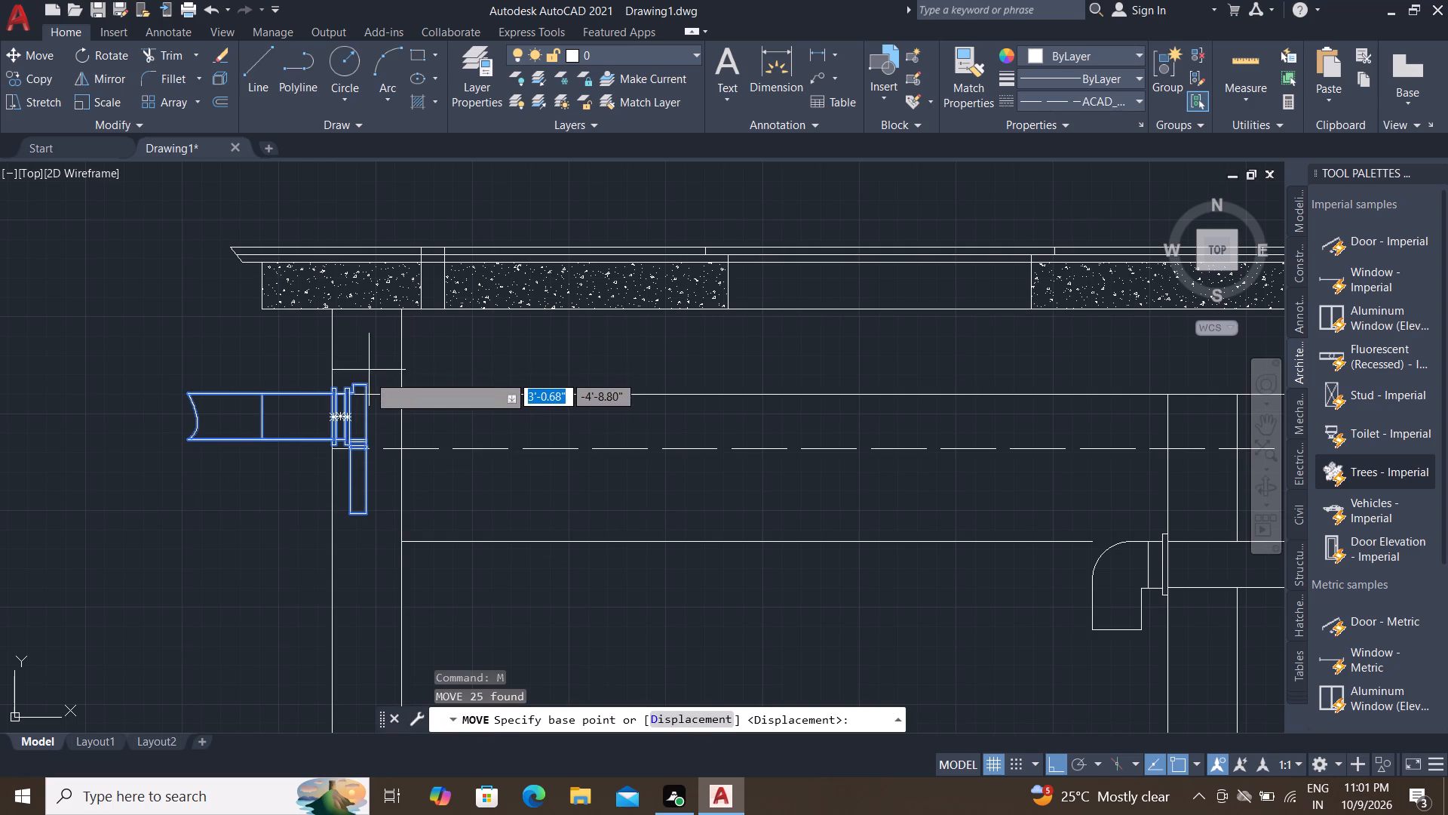
scroll(359, 389, up, 3)
click(380, 372)
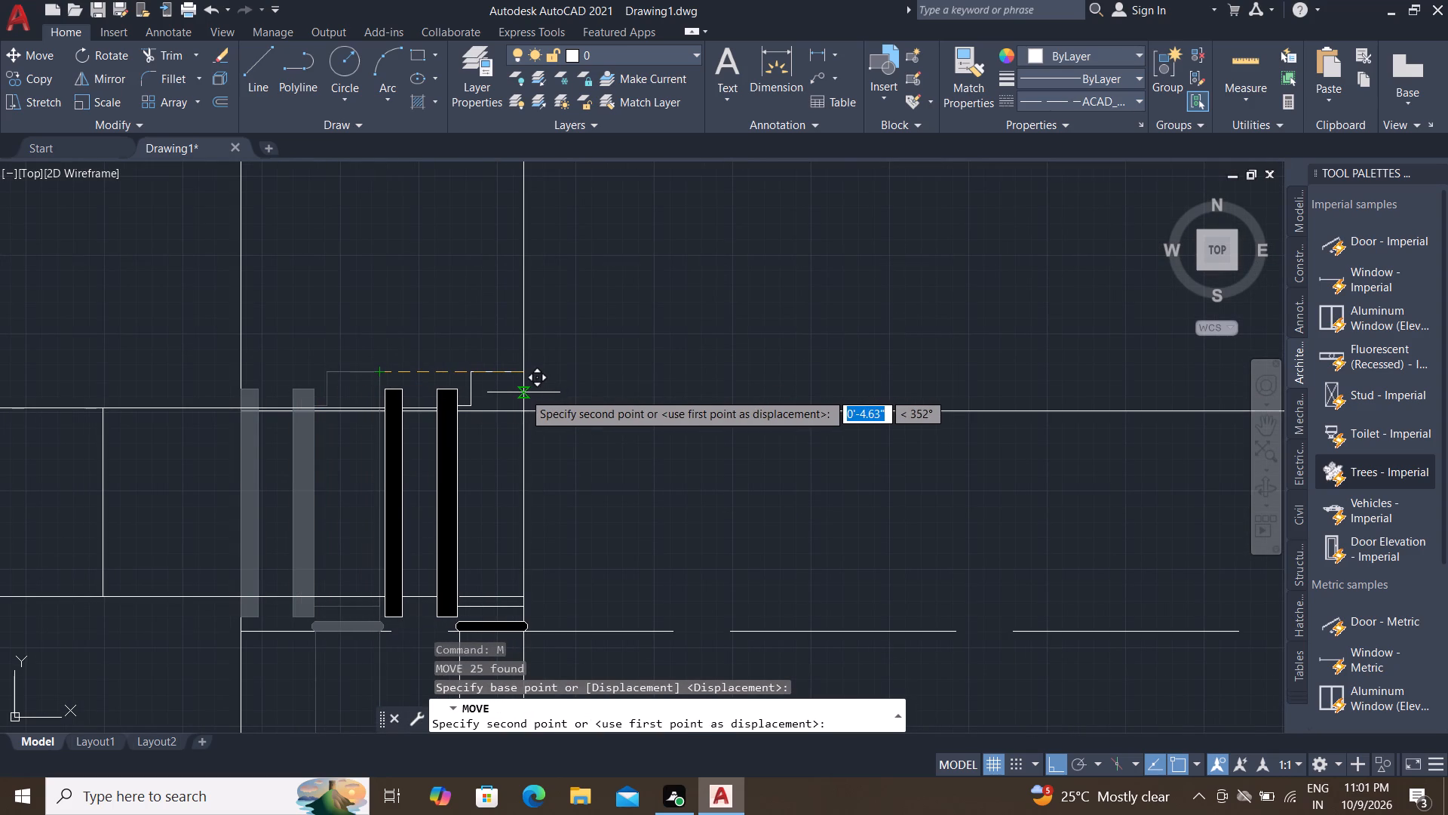
click(525, 375)
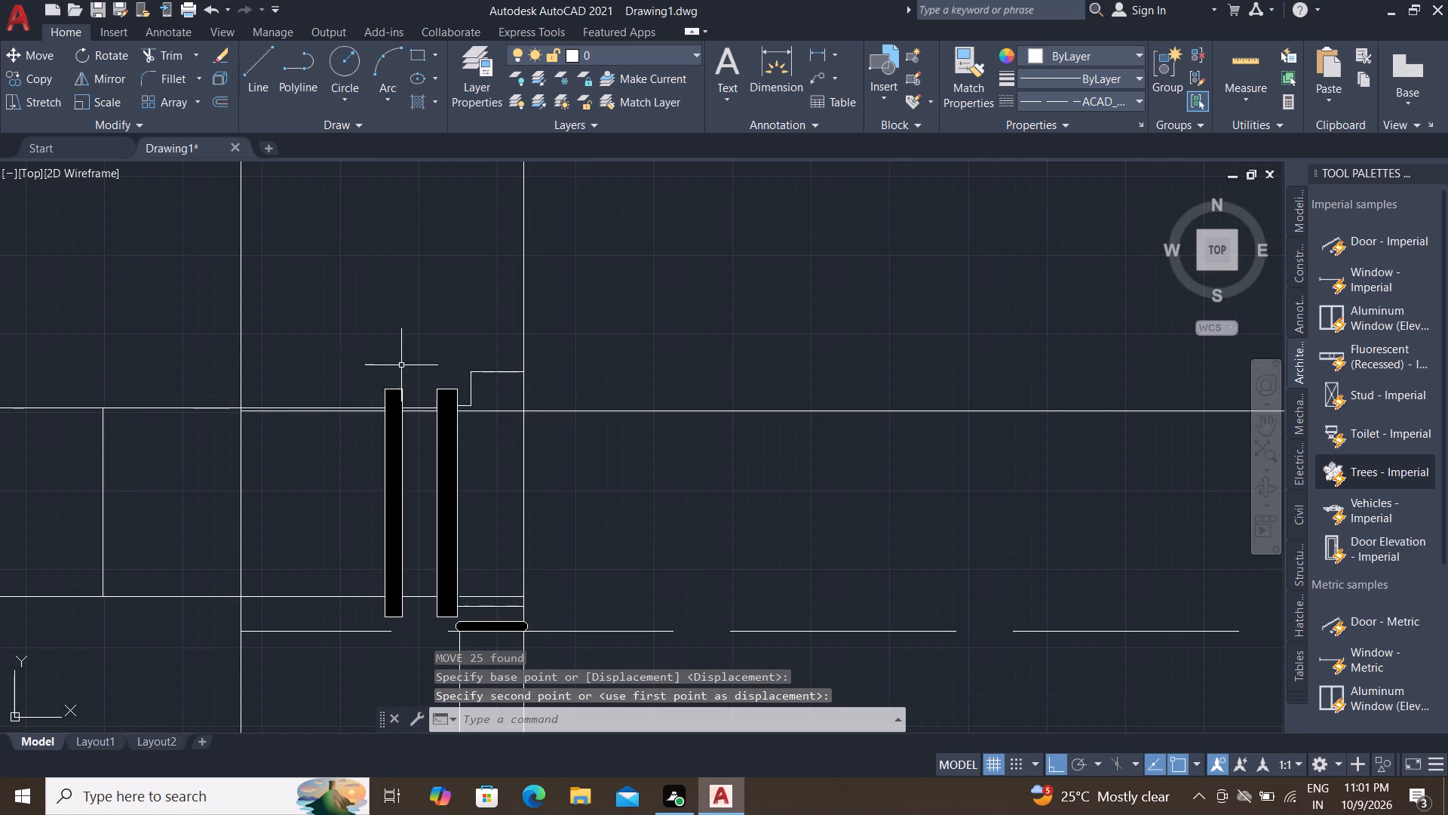
key(Escape)
Trim the solid horizontal level line out of the left pipe fitting and between its flanges, and trim the inner flange's solid fill.
key(t)
text(R)
key(space)
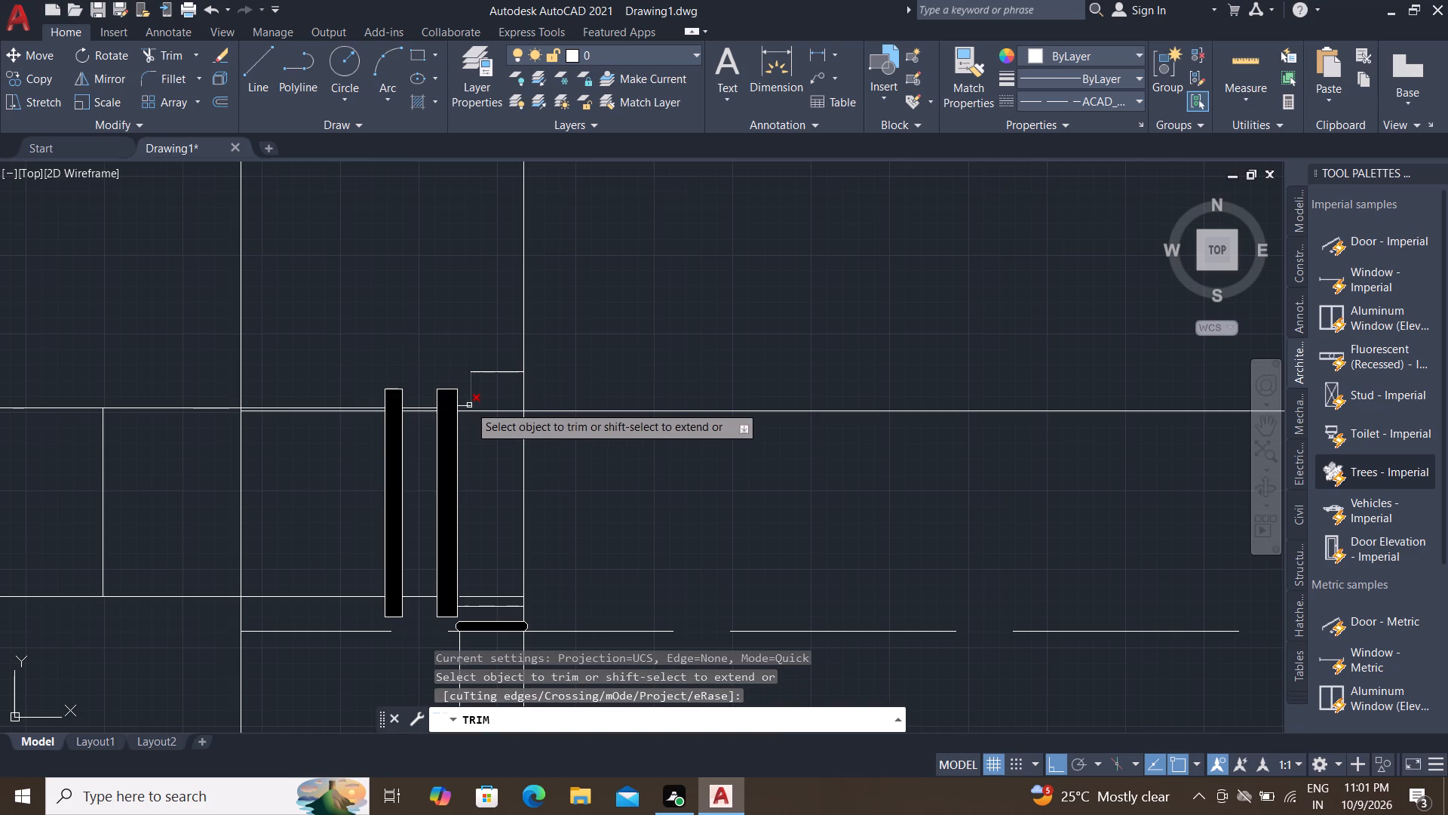
click(474, 413)
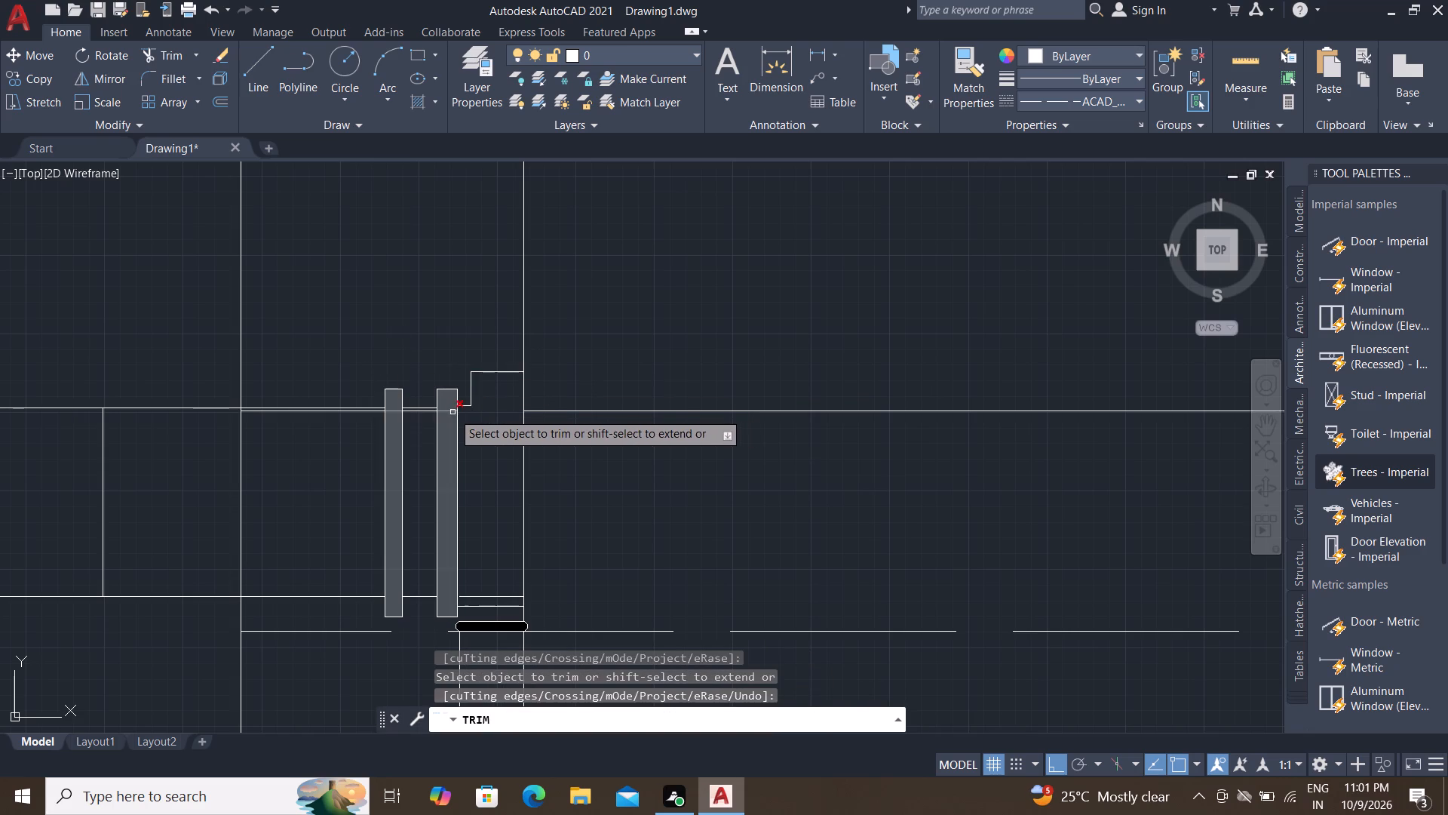
click(449, 411)
click(448, 413)
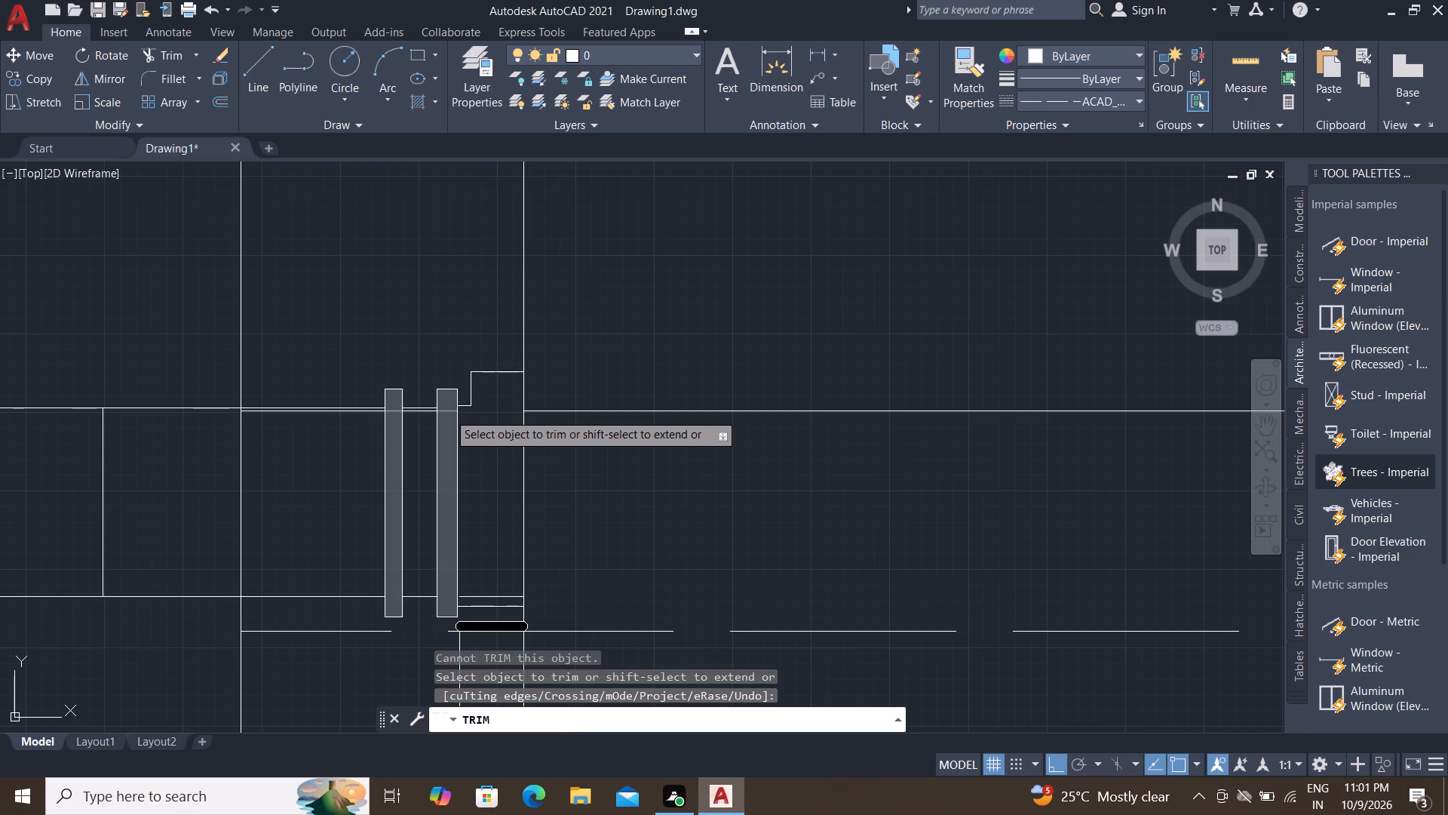
double_click(447, 409)
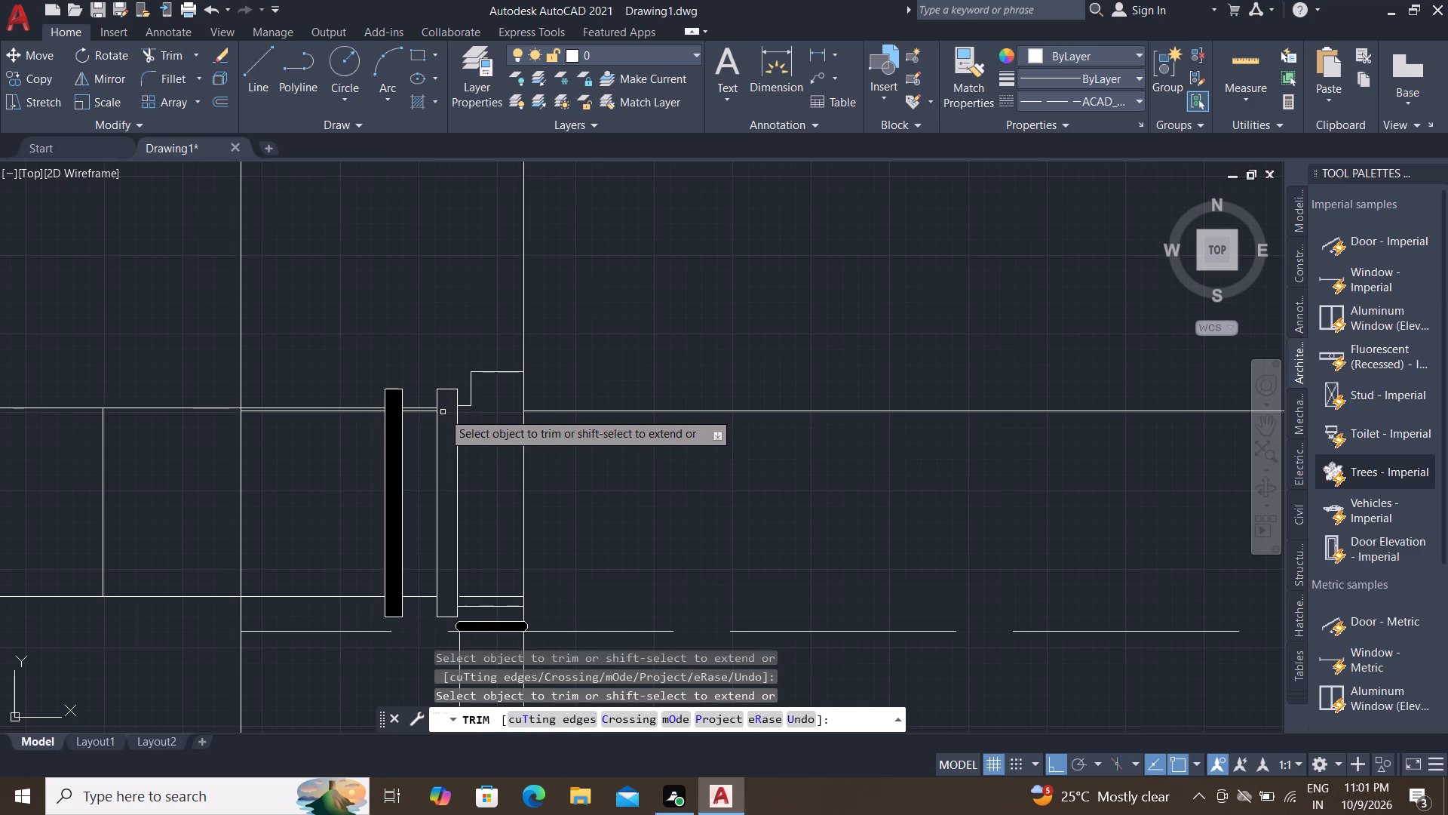
click(422, 413)
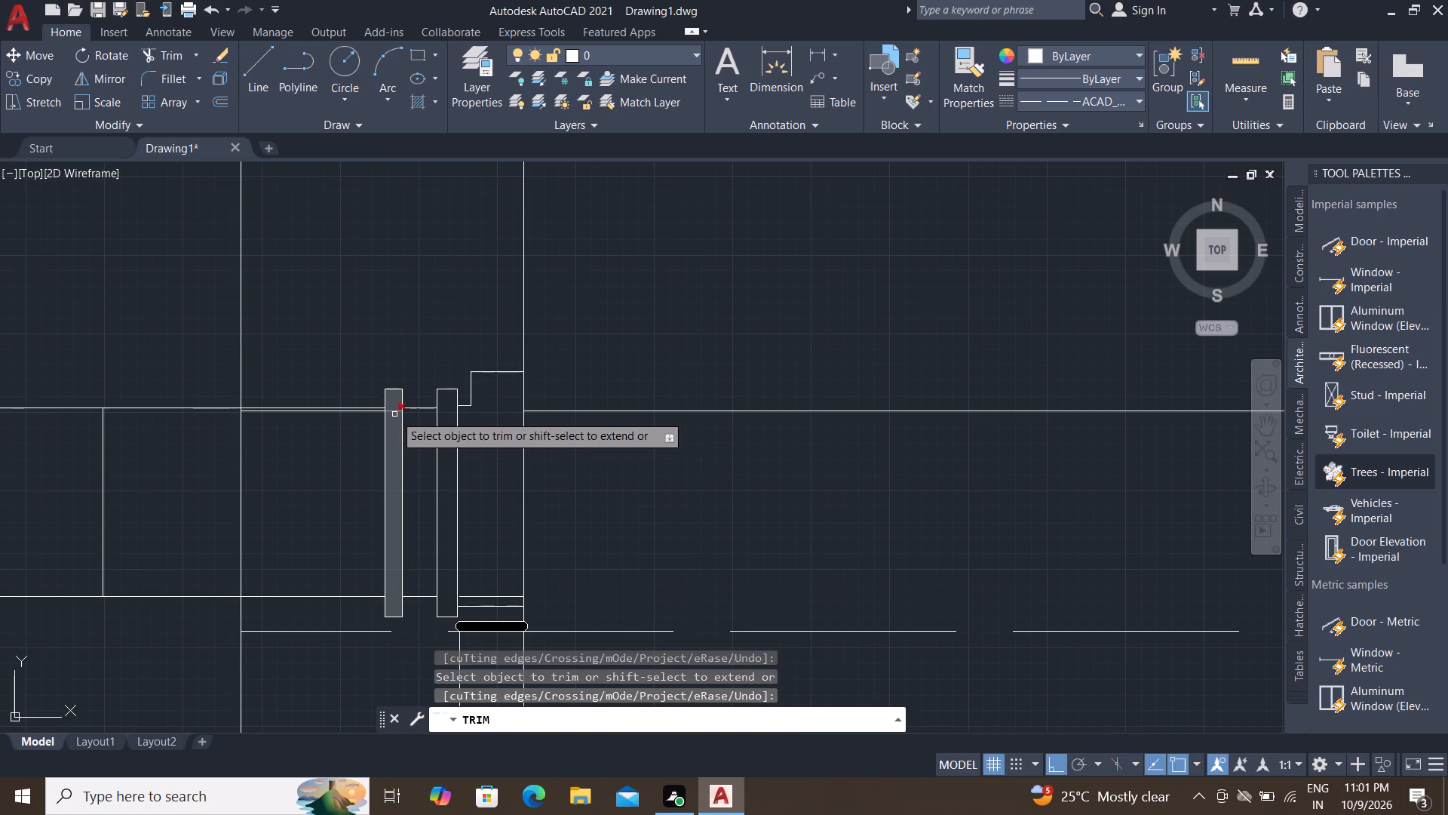
Trim the top part of the outer flange's solid fill and the leftover level line between that flange and the wall's outer face.
scroll(392, 407, up, 3)
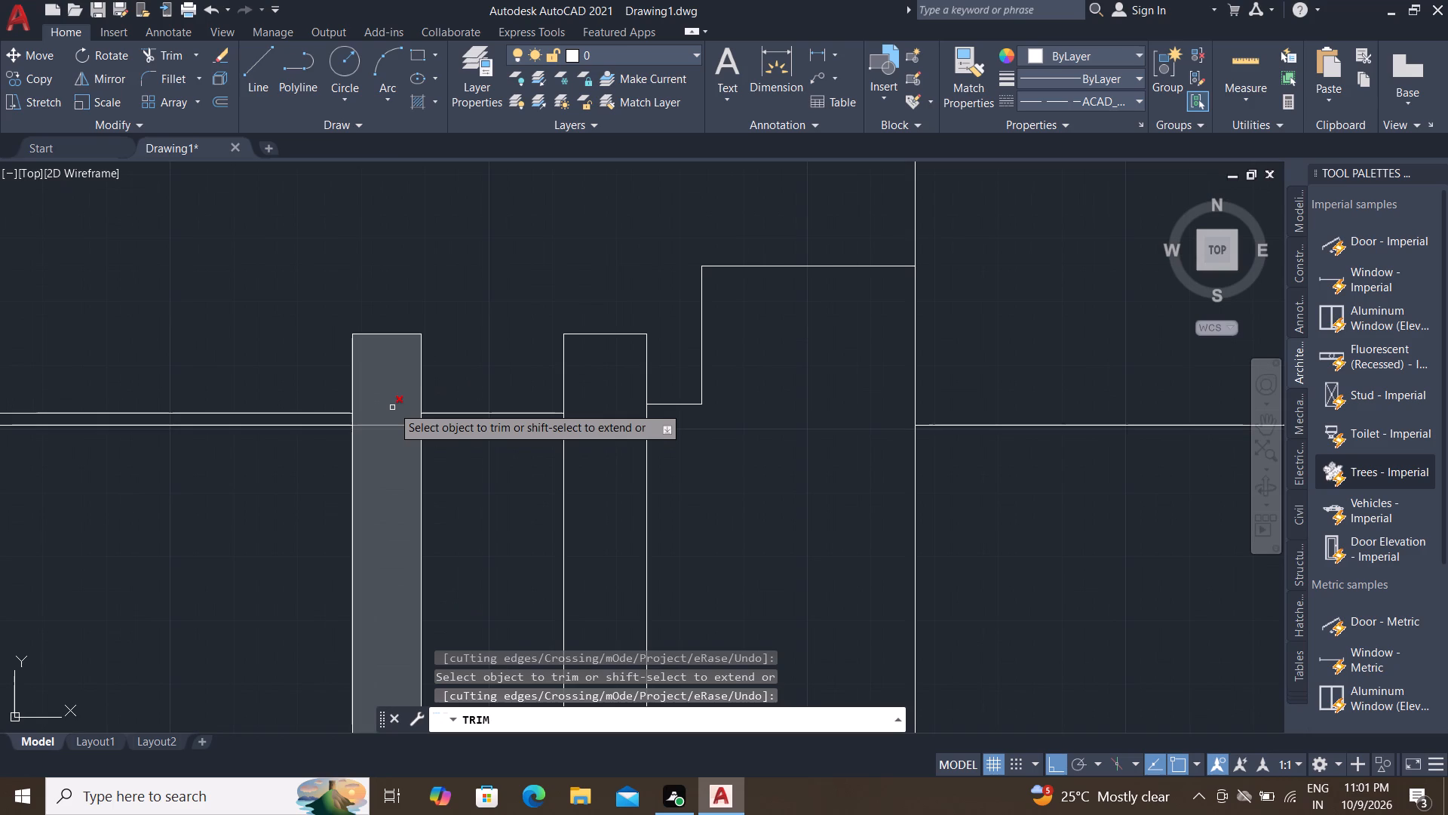
drag(390, 406, 391, 414)
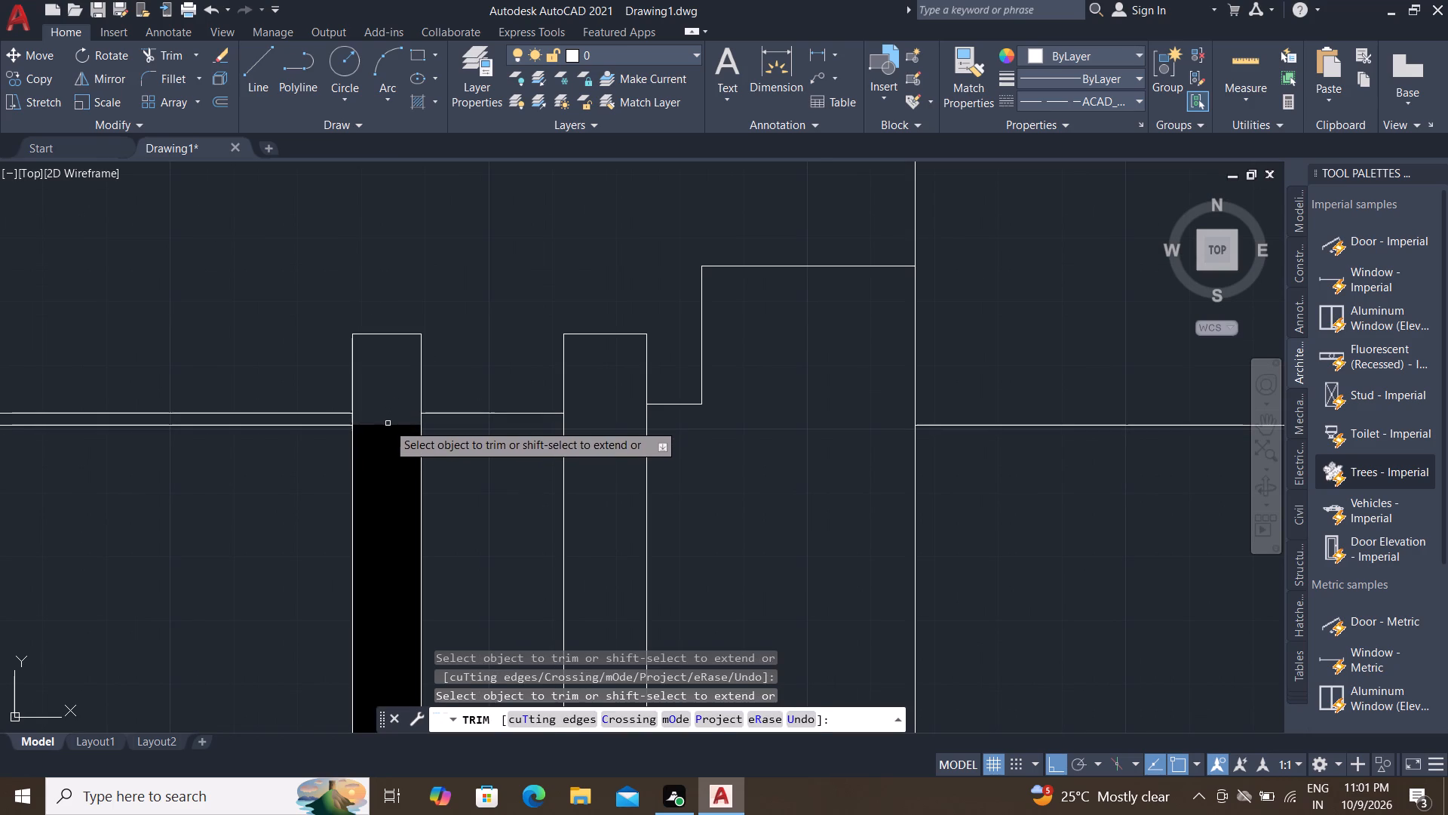
click(386, 434)
click(385, 429)
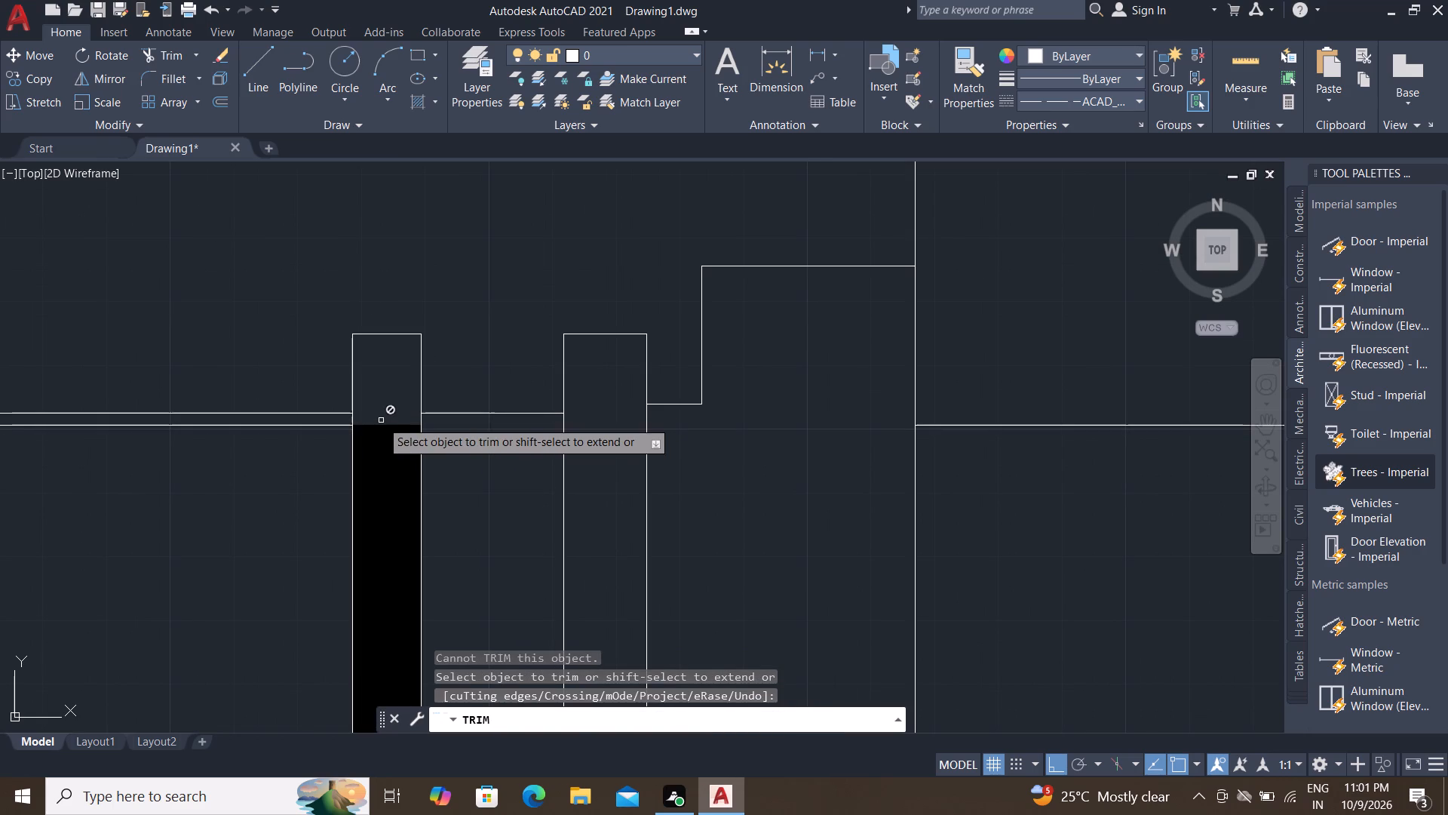
scroll(380, 418, down, 1)
click(389, 440)
scroll(378, 434, down, 2)
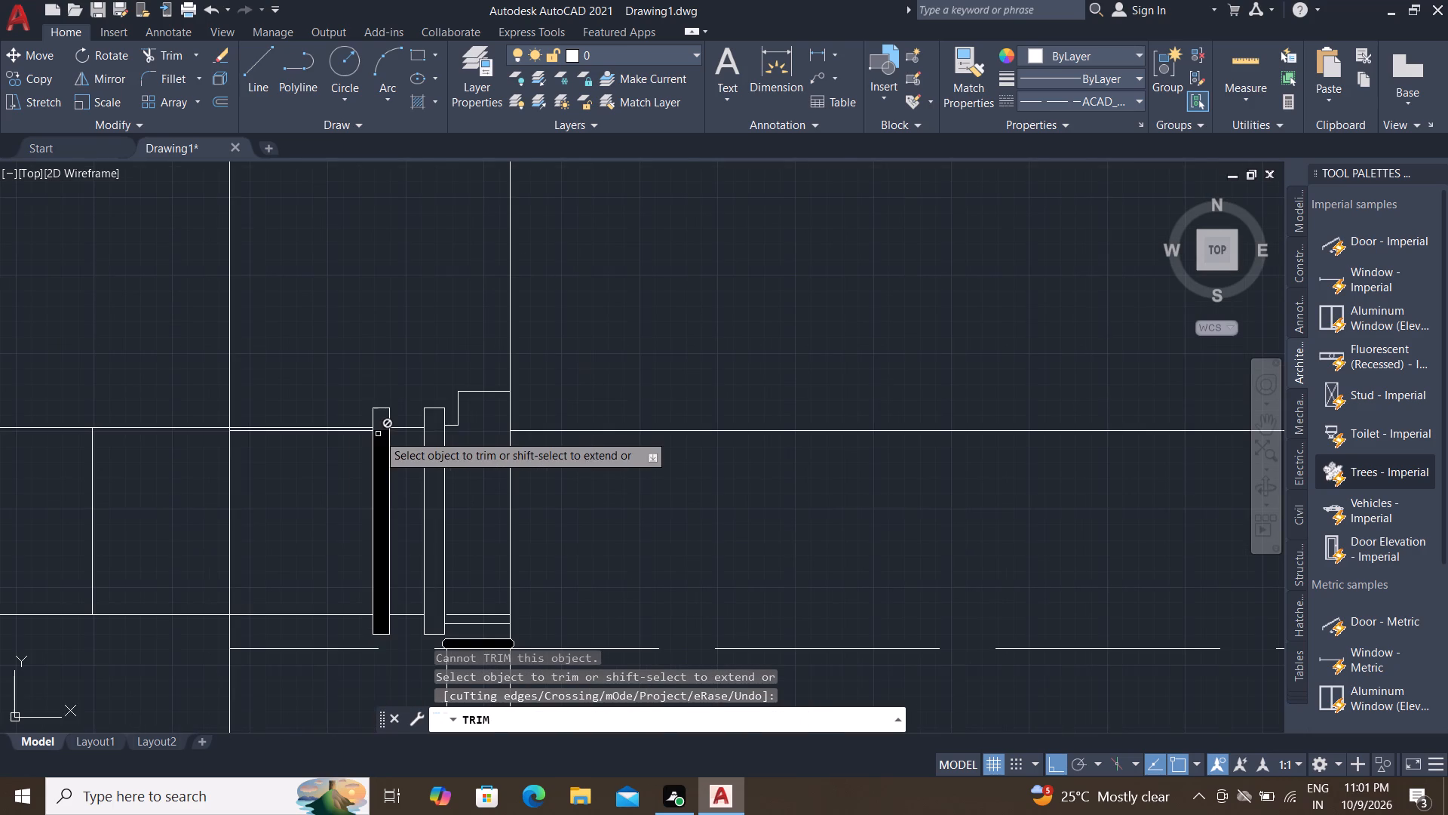
click(382, 447)
click(382, 447)
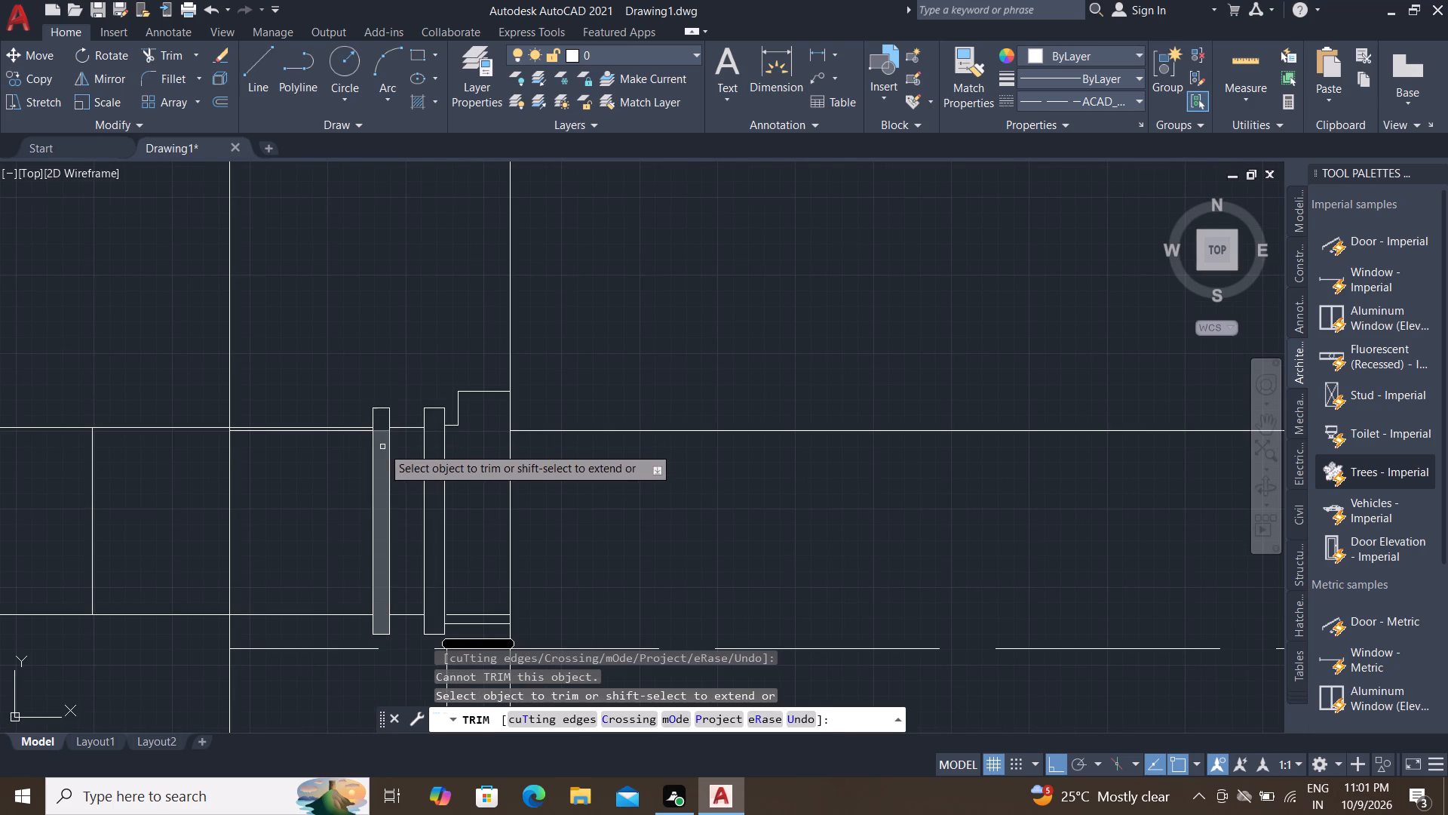
click(382, 427)
click(378, 458)
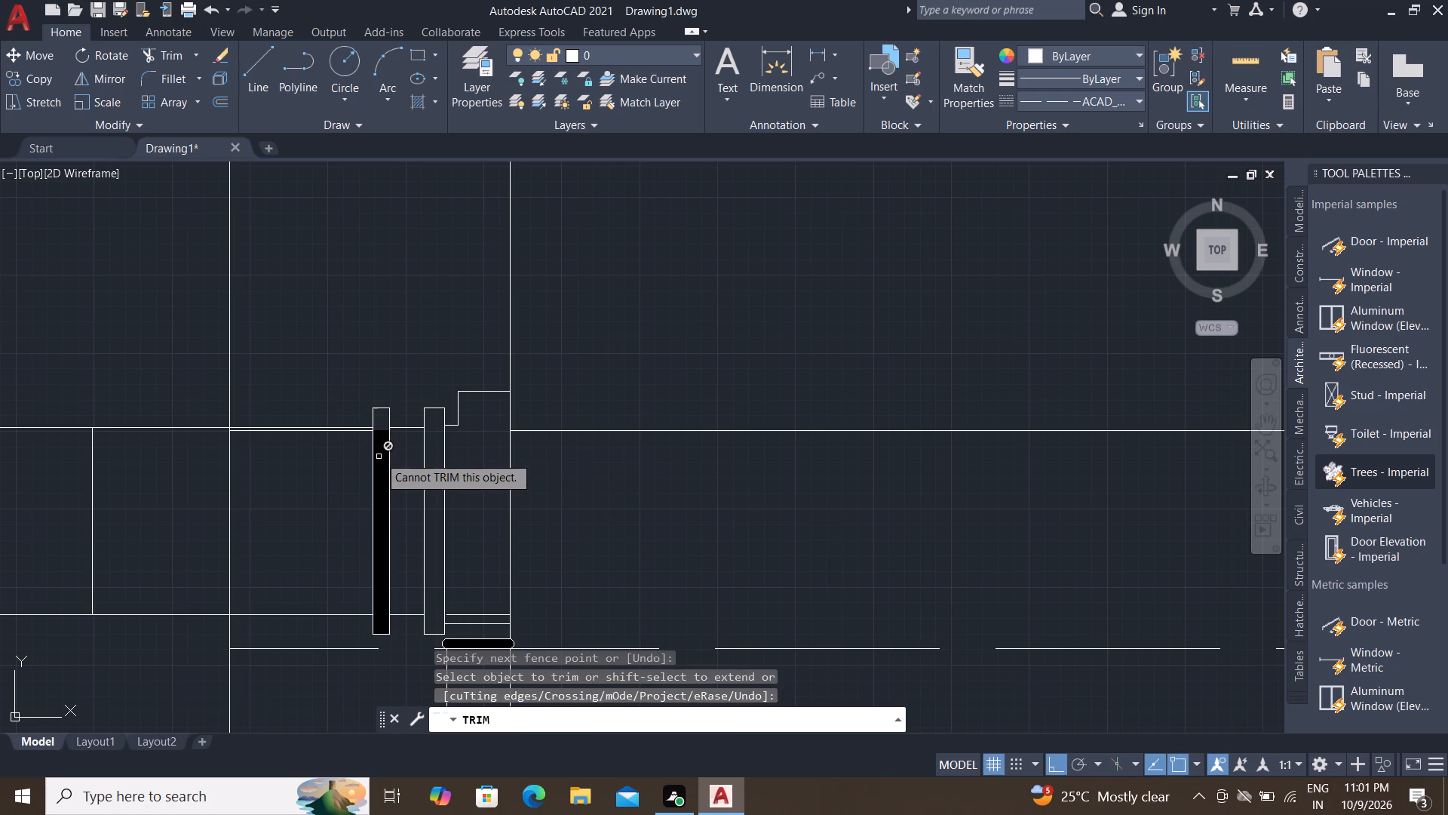
triple_click(382, 456)
click(382, 454)
click(382, 454)
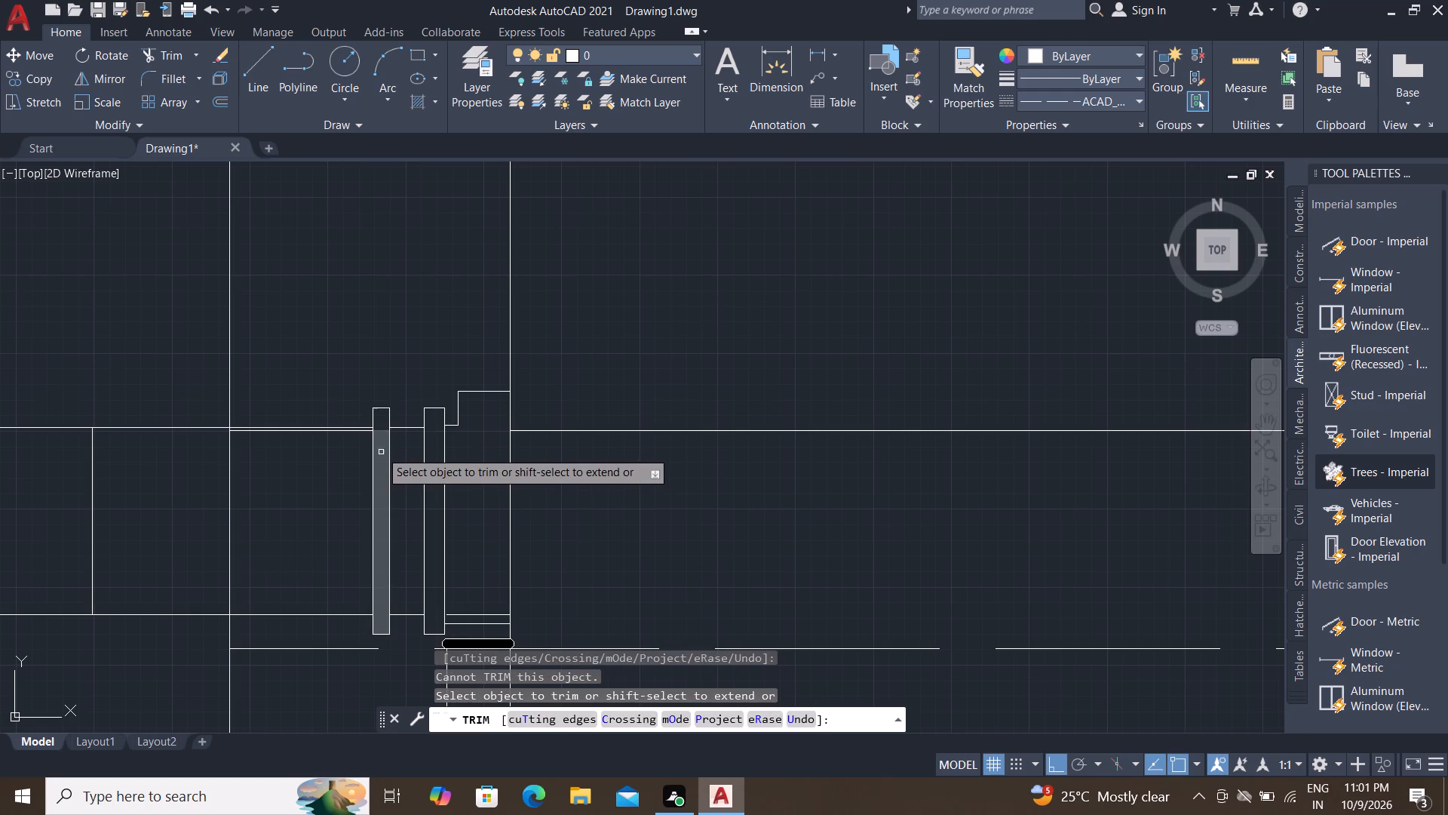
scroll(373, 435, up, 3)
click(336, 406)
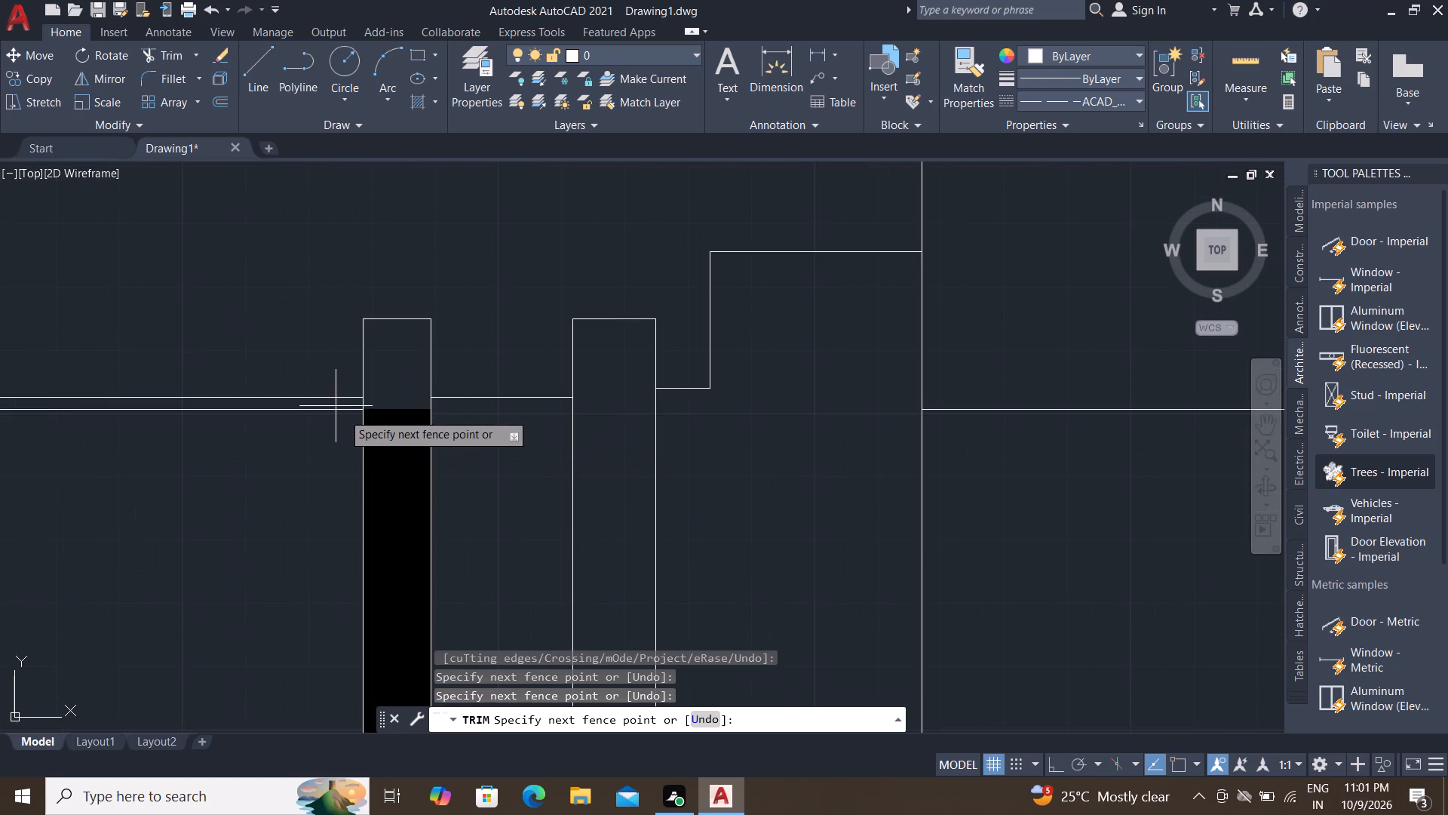
click(344, 425)
key(Escape)
Delete the remaining solid fill inside the outer flange of the left end-wall pipe.
click(409, 441)
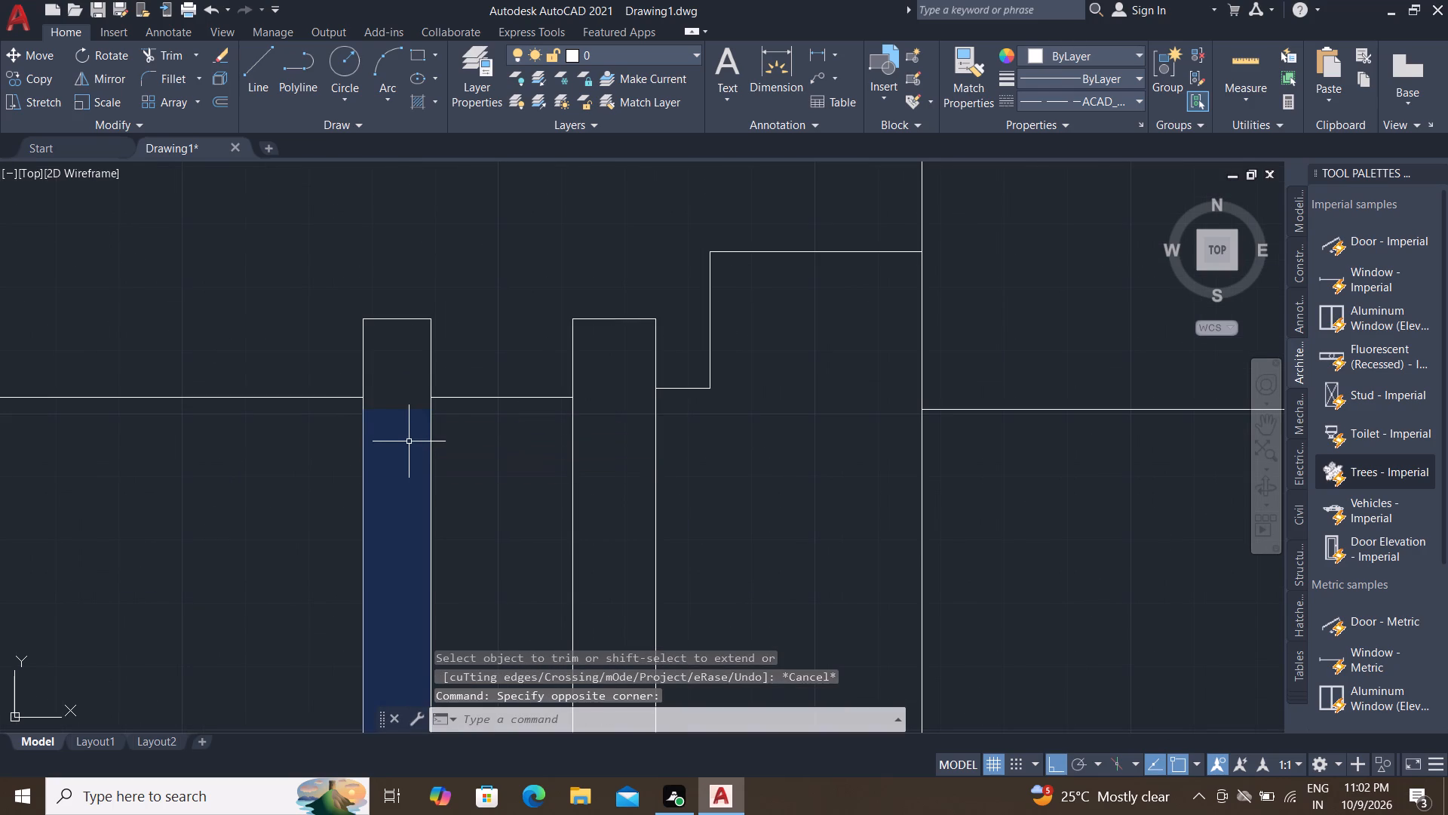
key(Delete)
scroll(371, 447, down, 2)
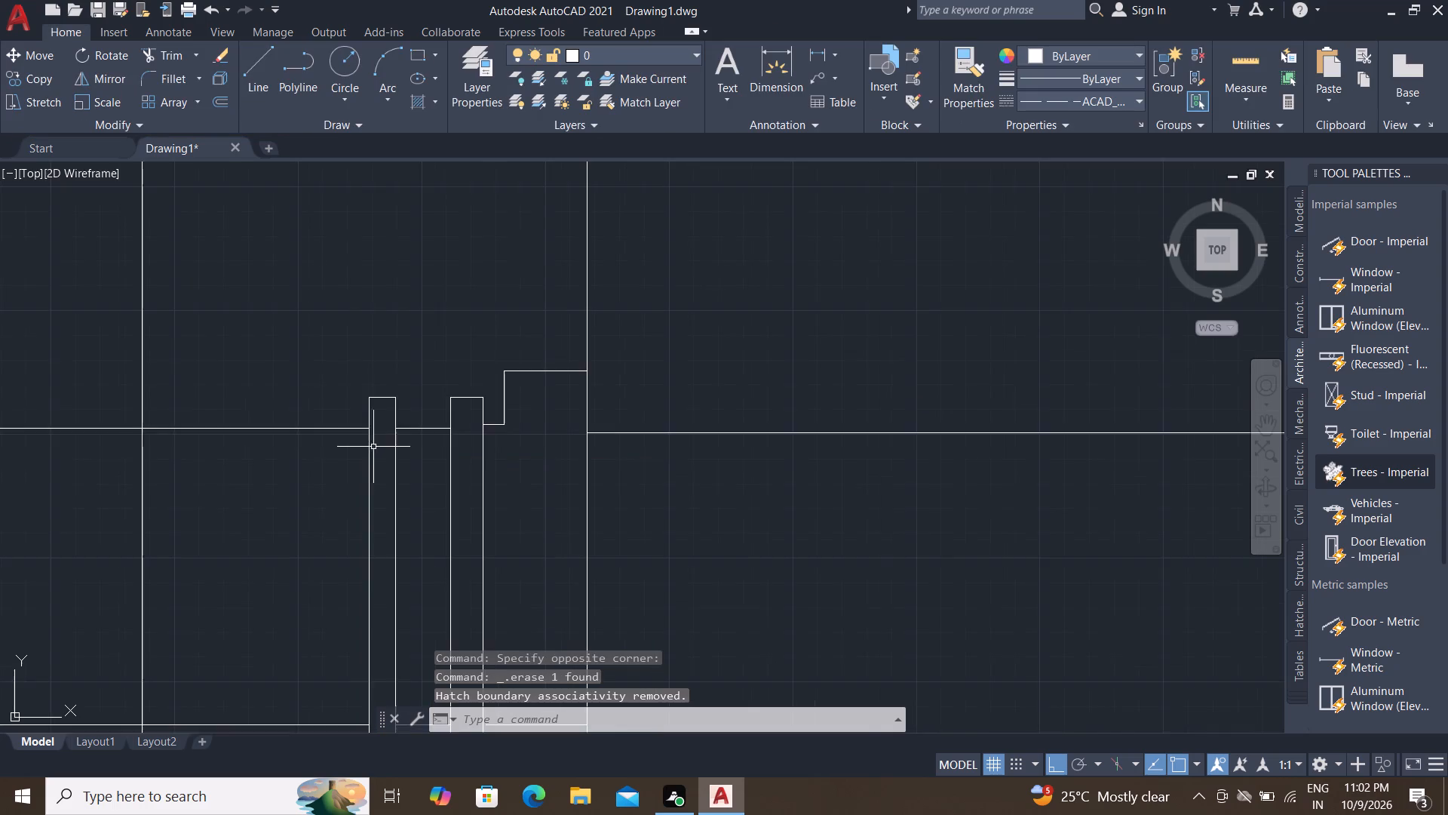
scroll(374, 445, down, 1)
middle_drag(360, 581, 352, 519)
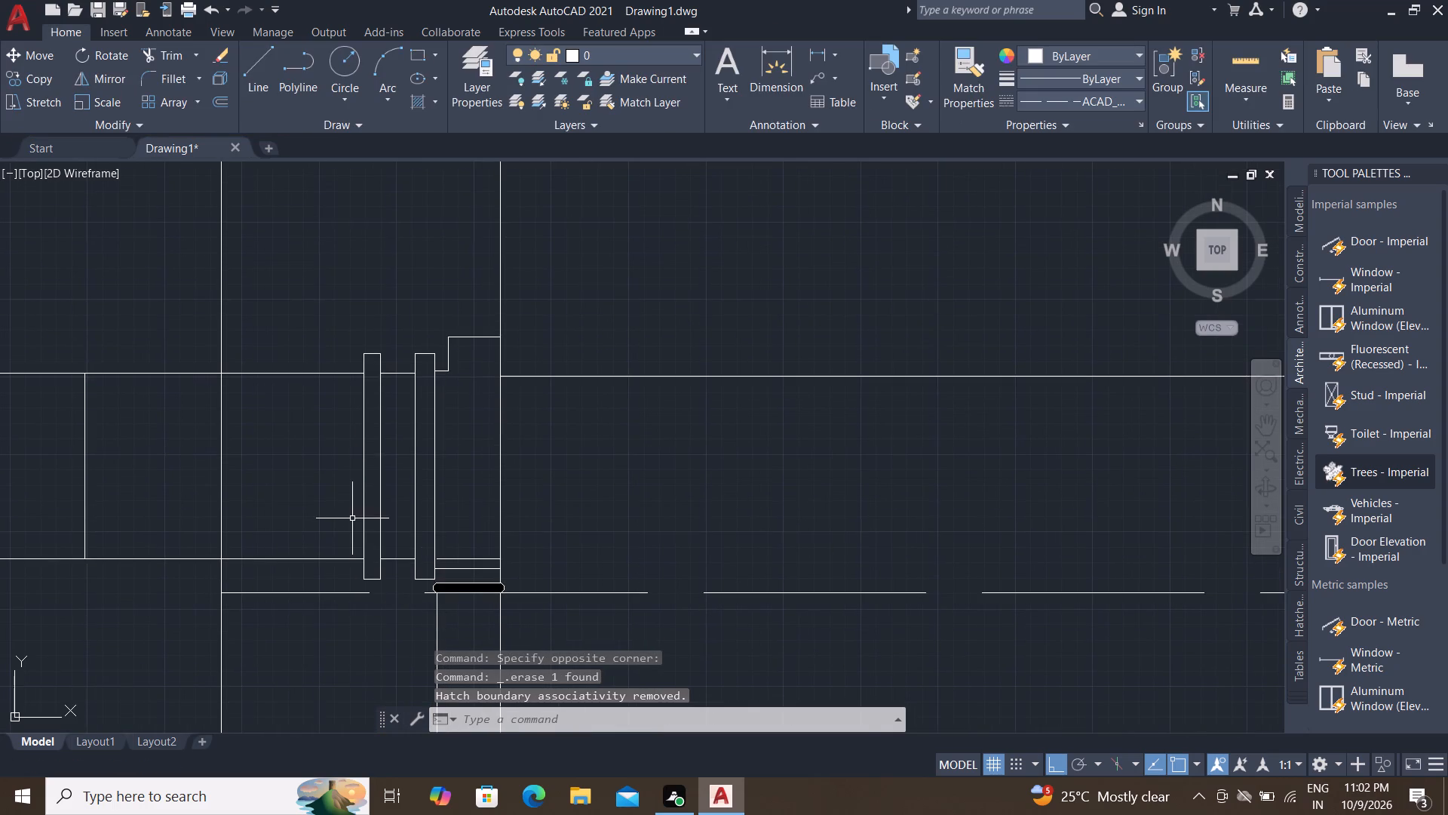
middle_drag(434, 605, 432, 564)
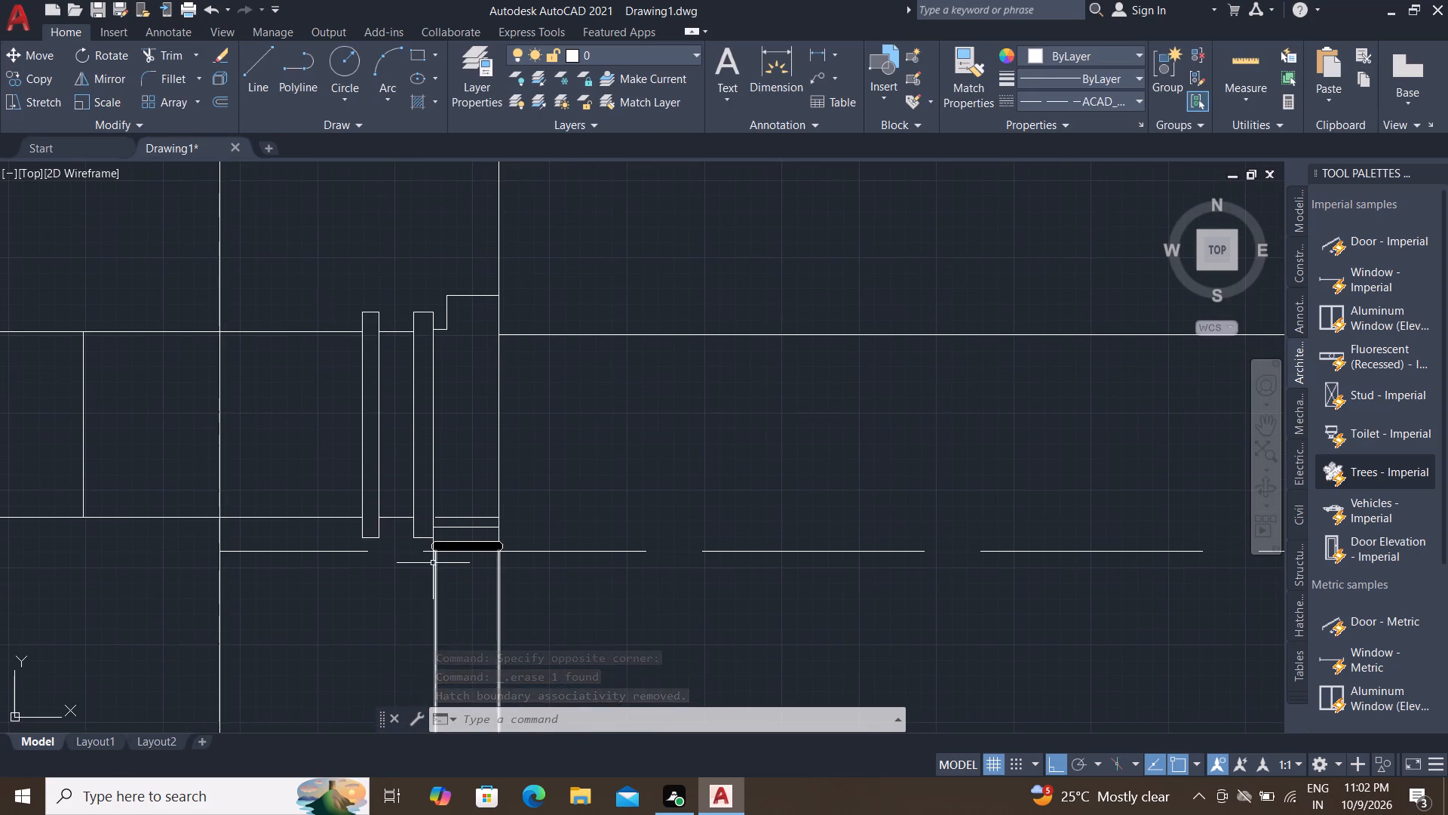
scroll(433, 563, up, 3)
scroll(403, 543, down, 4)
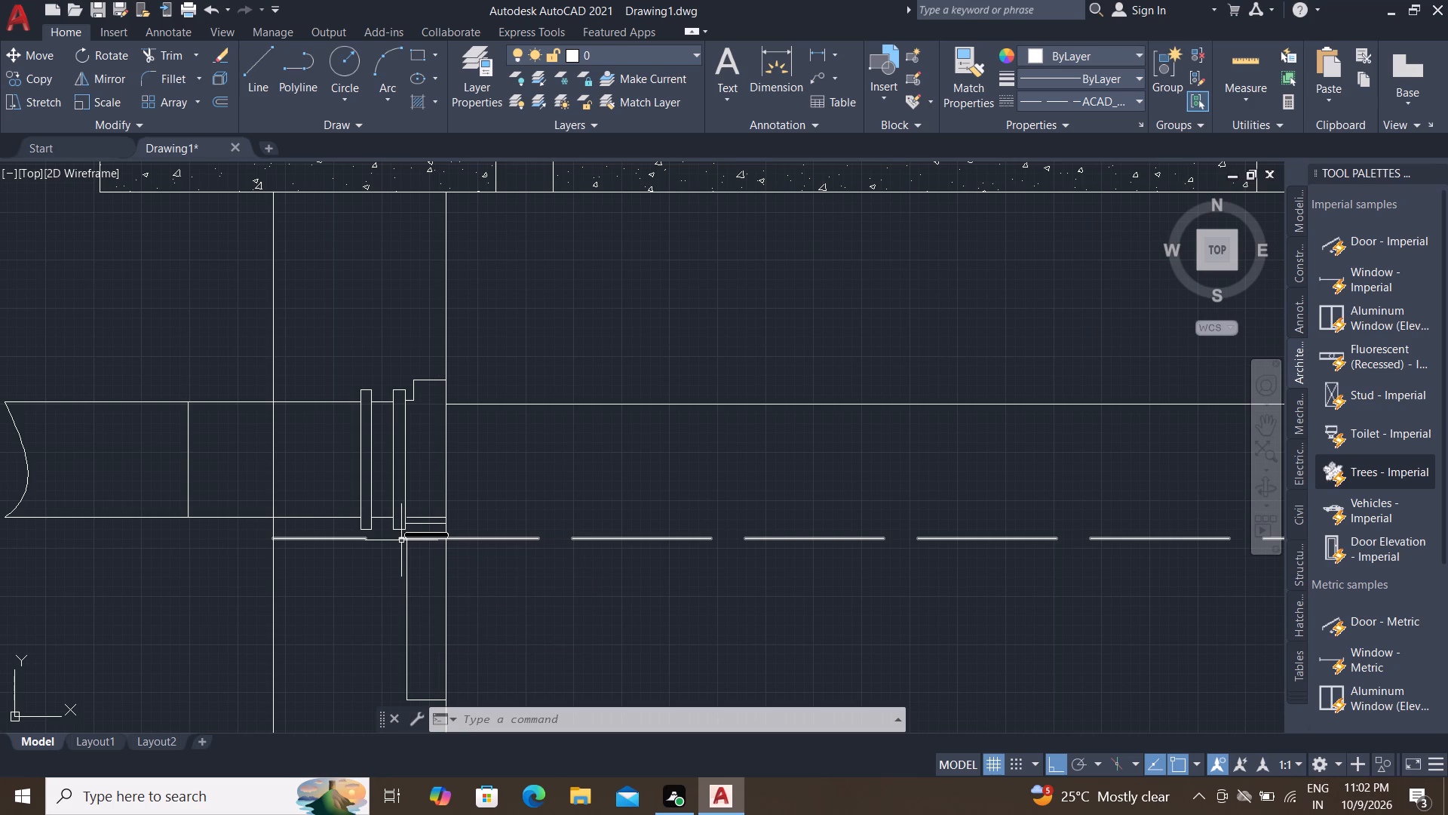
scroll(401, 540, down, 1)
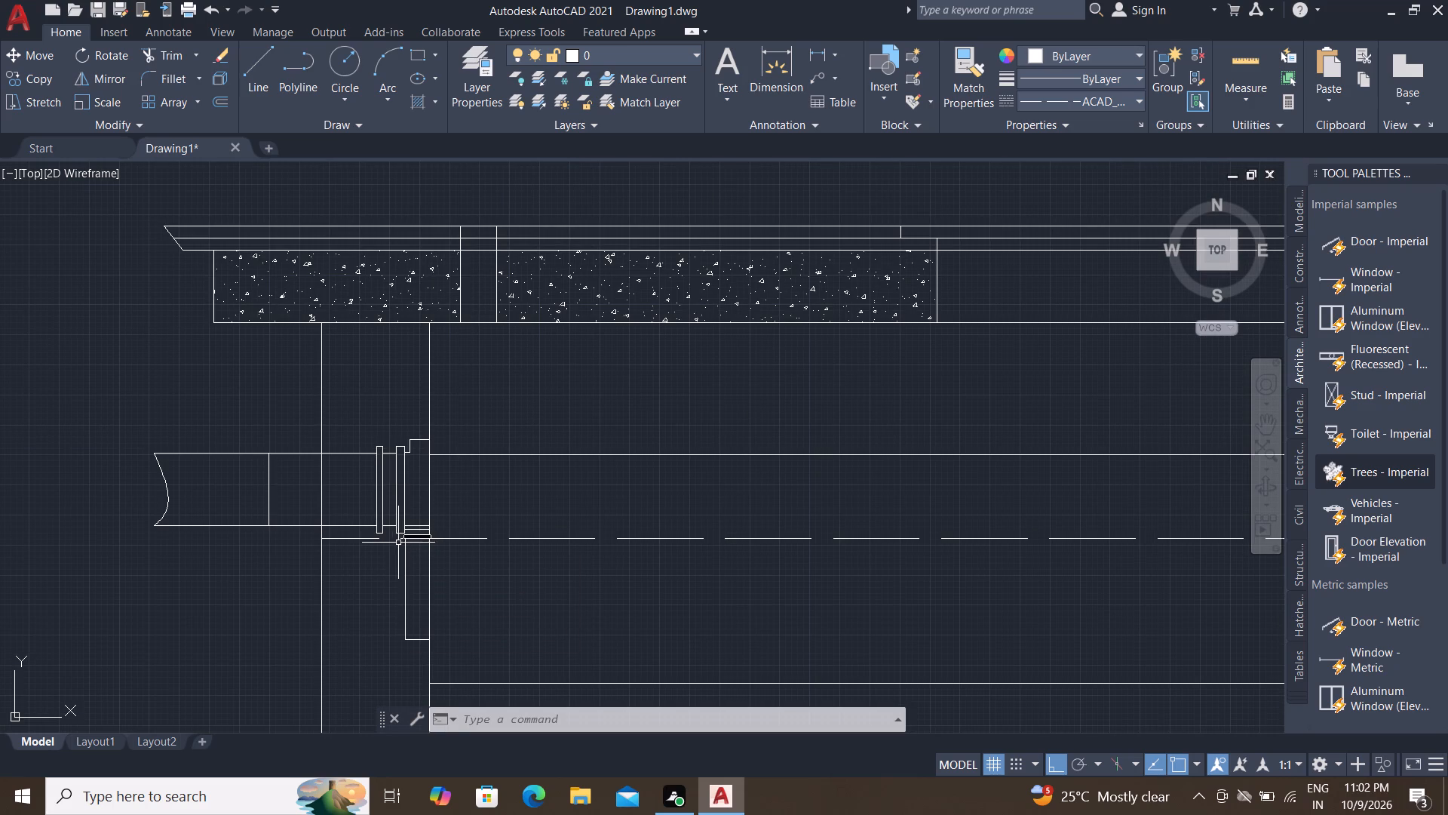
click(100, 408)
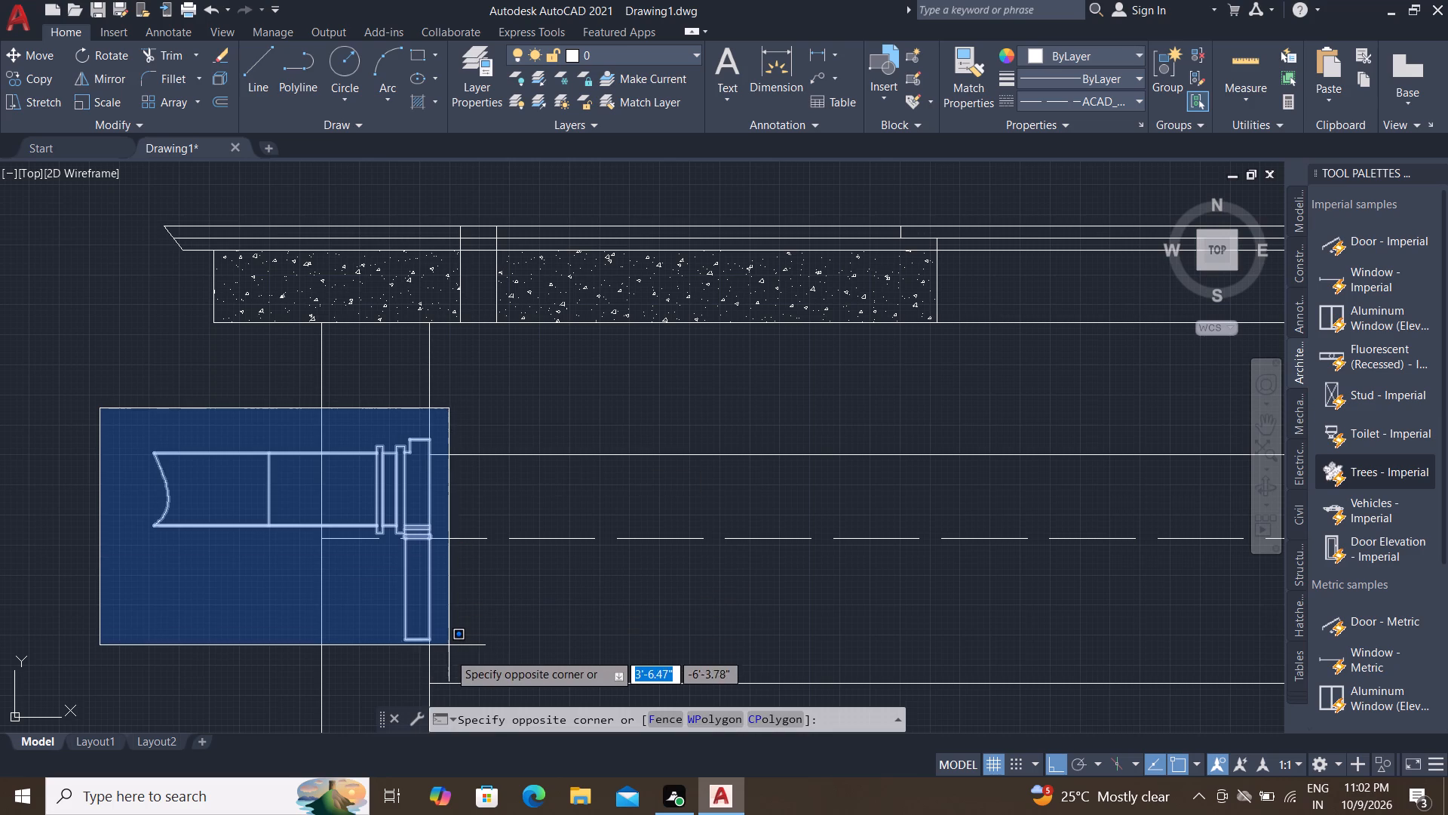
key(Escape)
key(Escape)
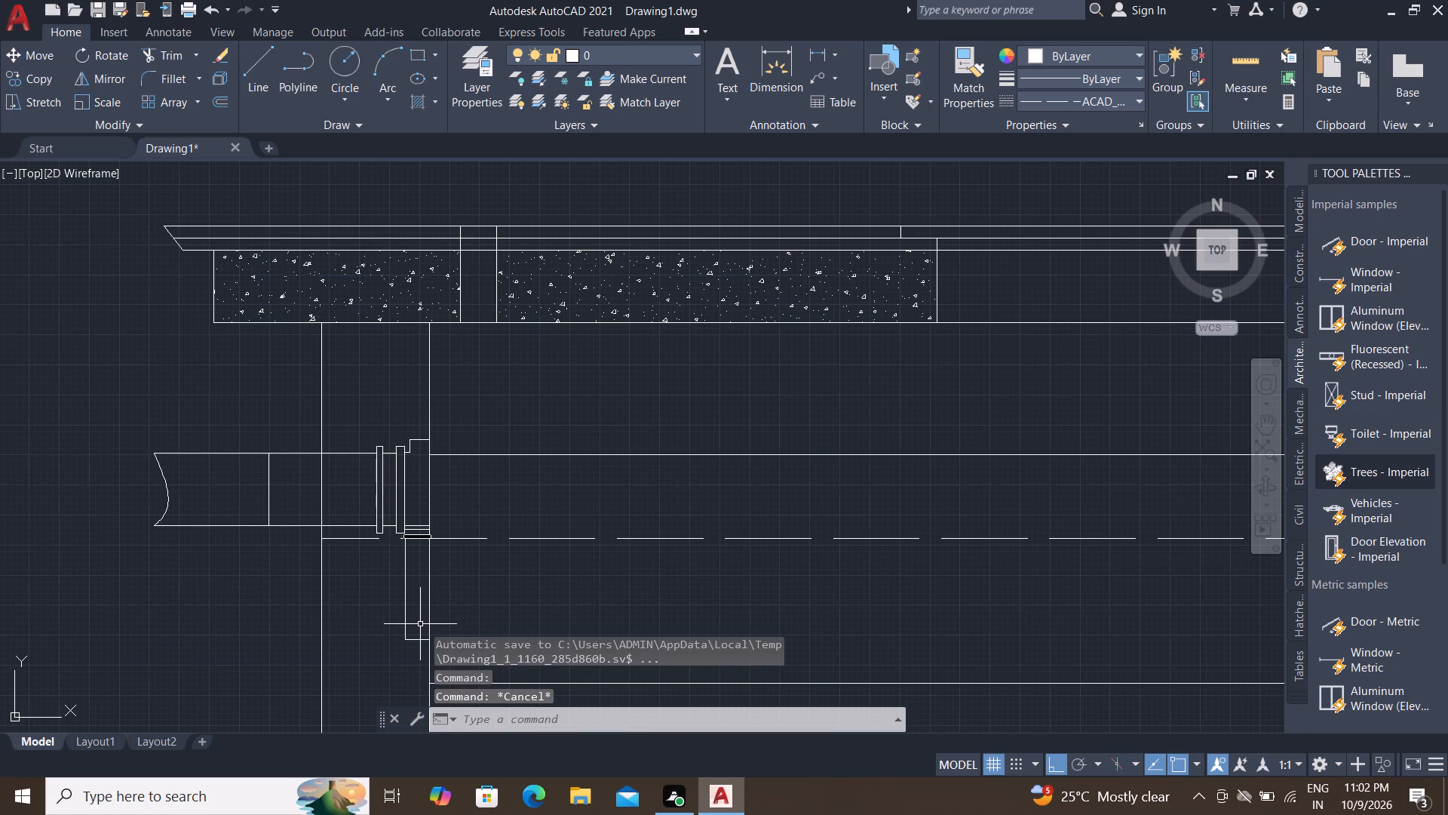
Undo the solid fill deletion, the trims and the inward move of the left end-wall pipe assembly.
key(ctrl+z)
key(ctrl+z)
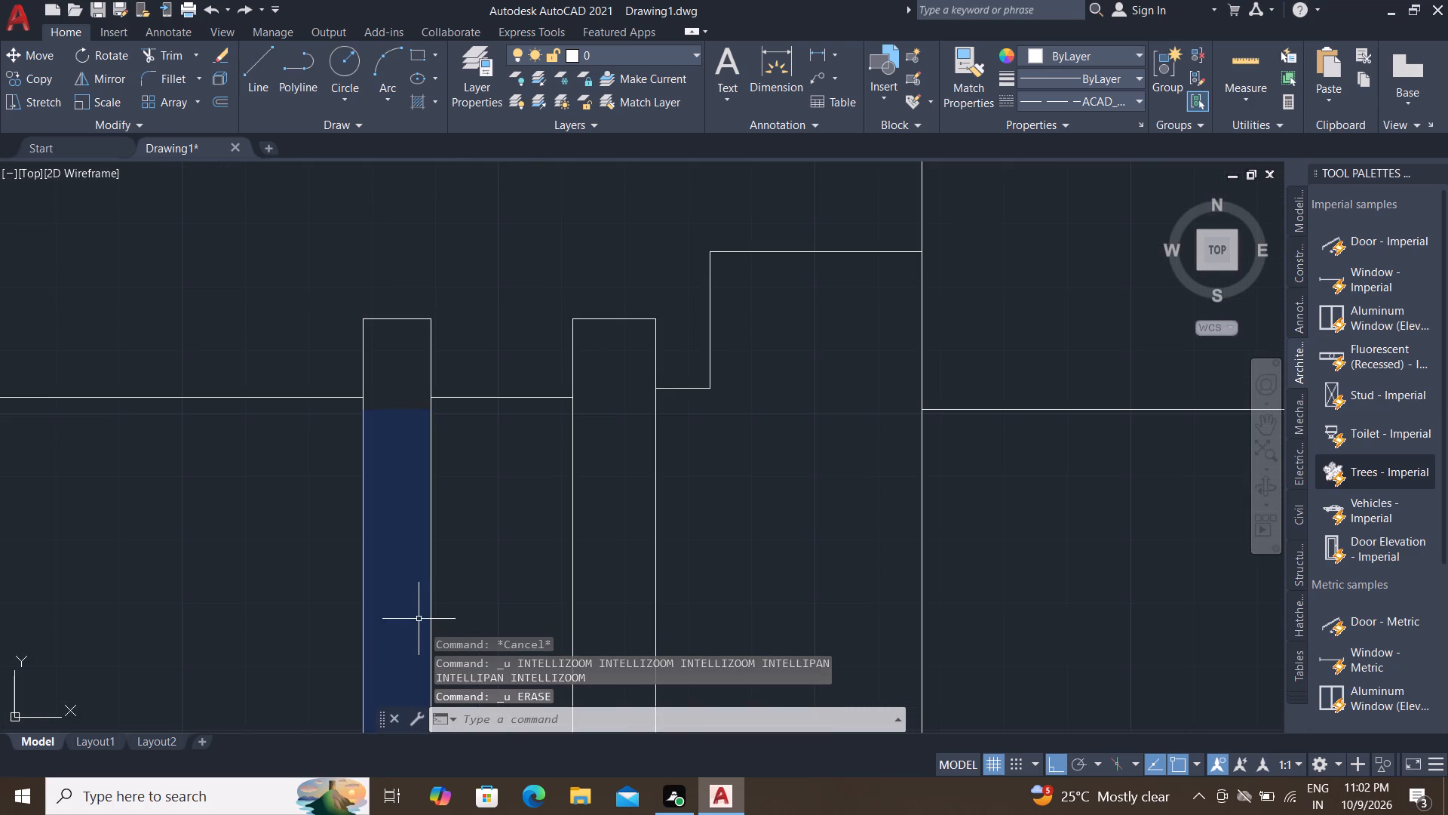
key(ctrl+z)
key(ctrl+z)
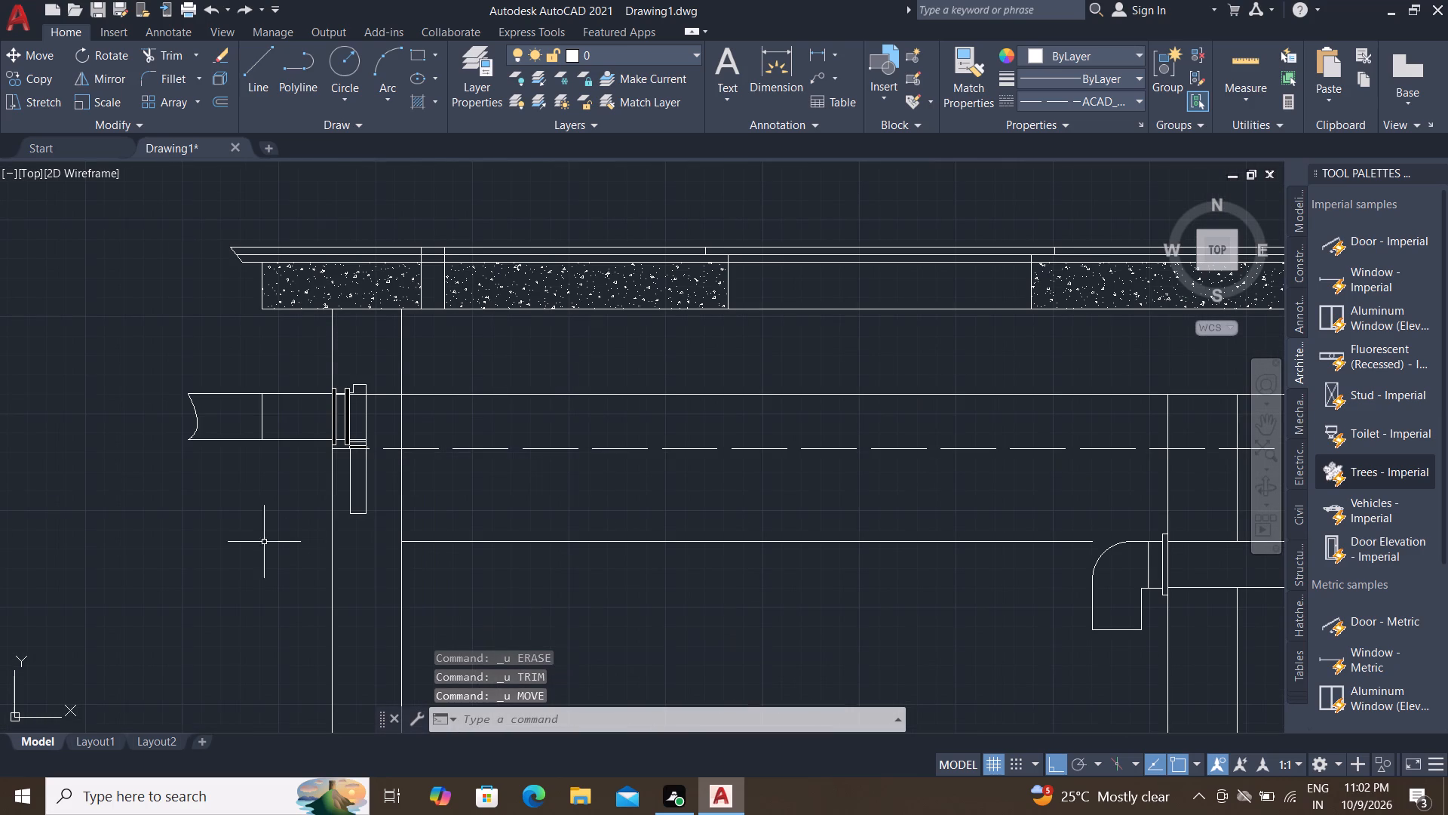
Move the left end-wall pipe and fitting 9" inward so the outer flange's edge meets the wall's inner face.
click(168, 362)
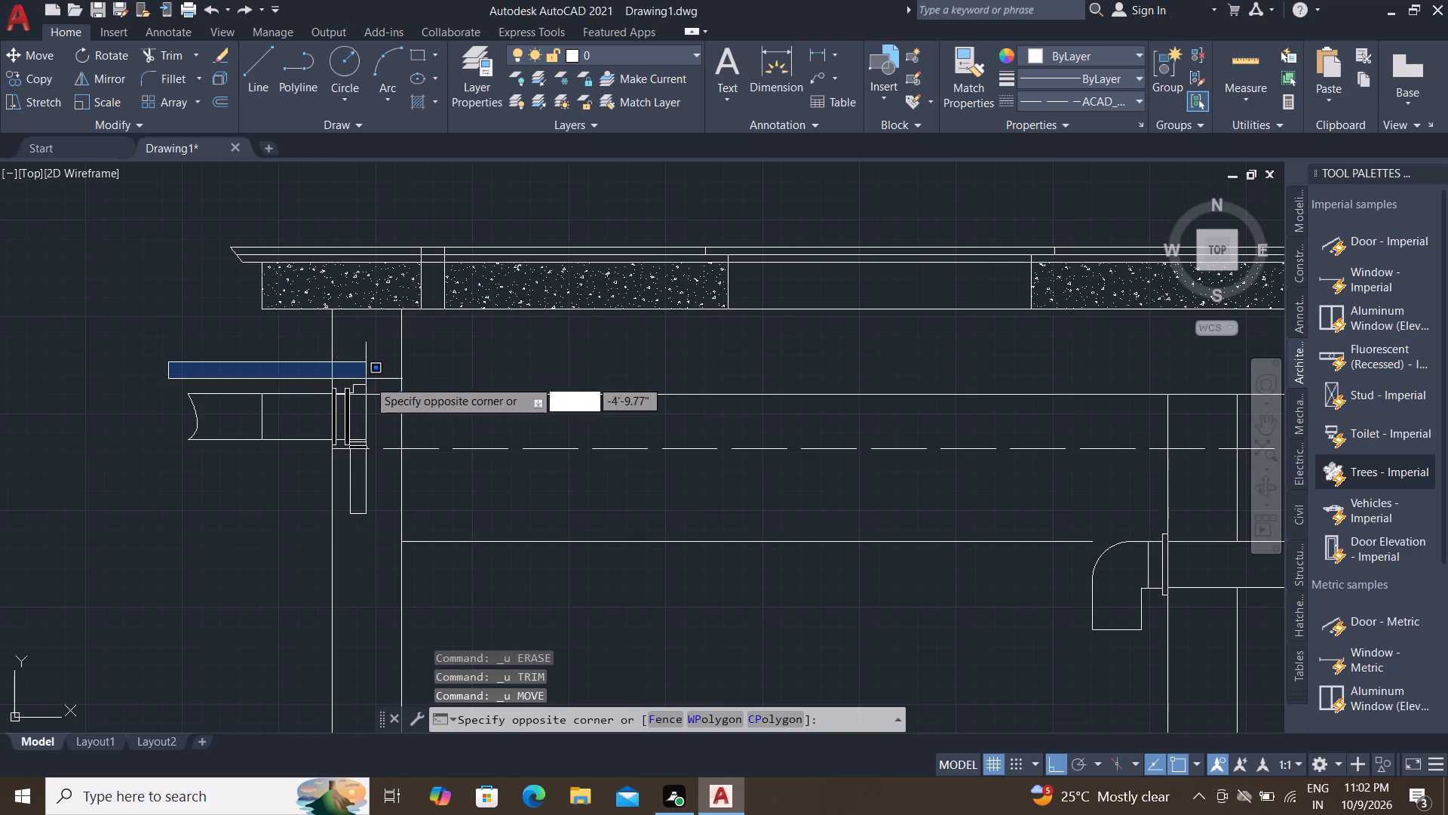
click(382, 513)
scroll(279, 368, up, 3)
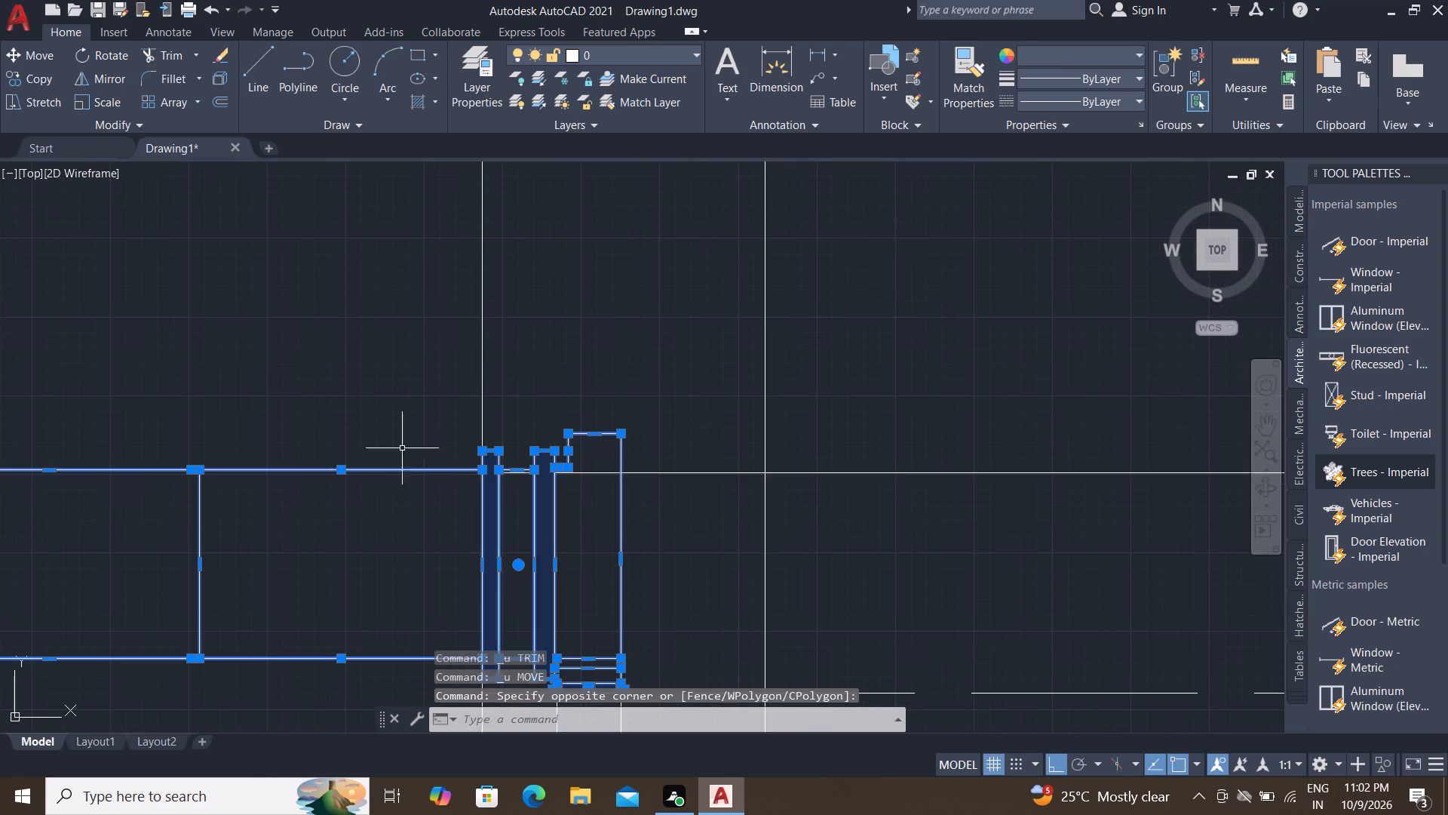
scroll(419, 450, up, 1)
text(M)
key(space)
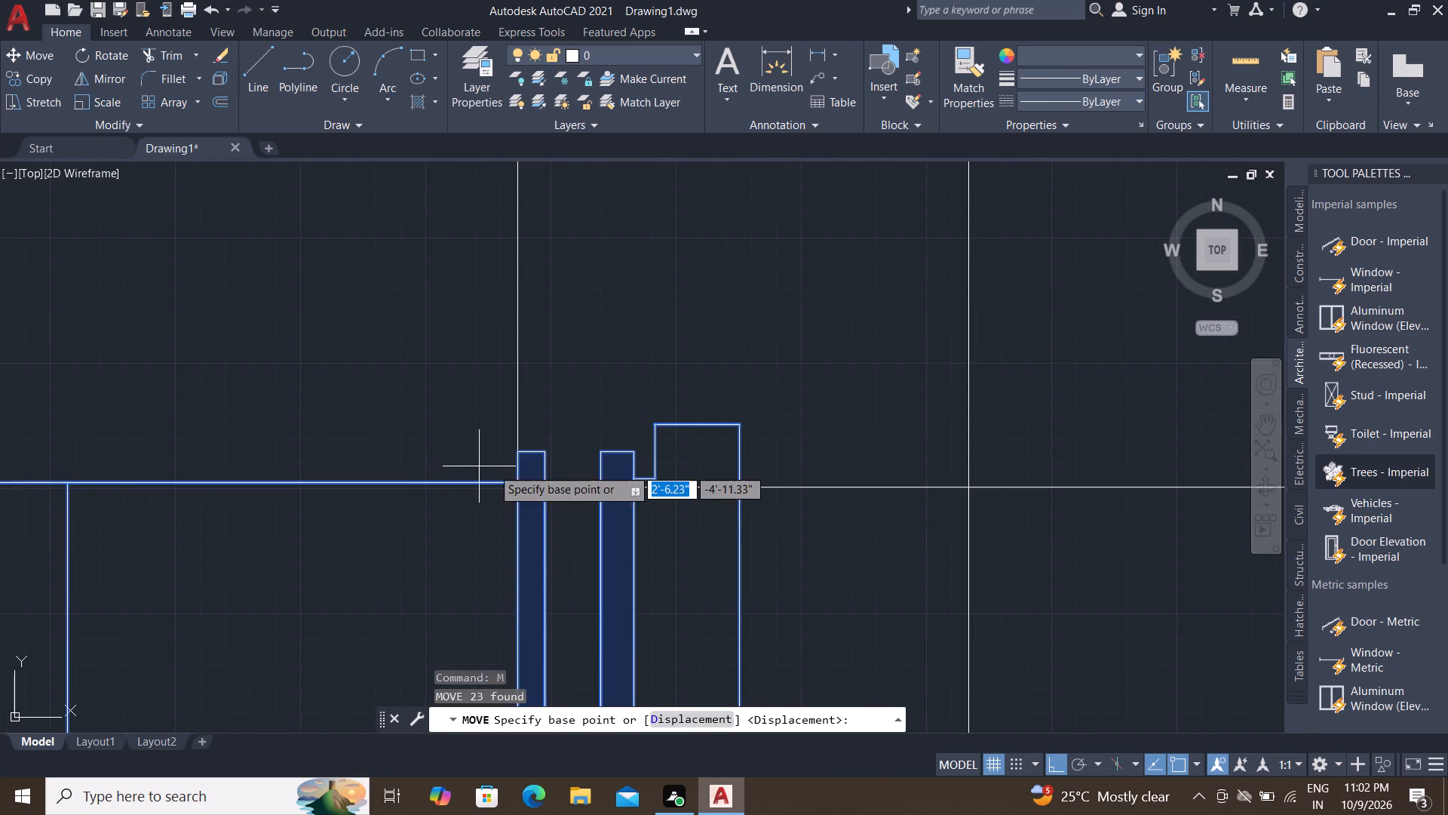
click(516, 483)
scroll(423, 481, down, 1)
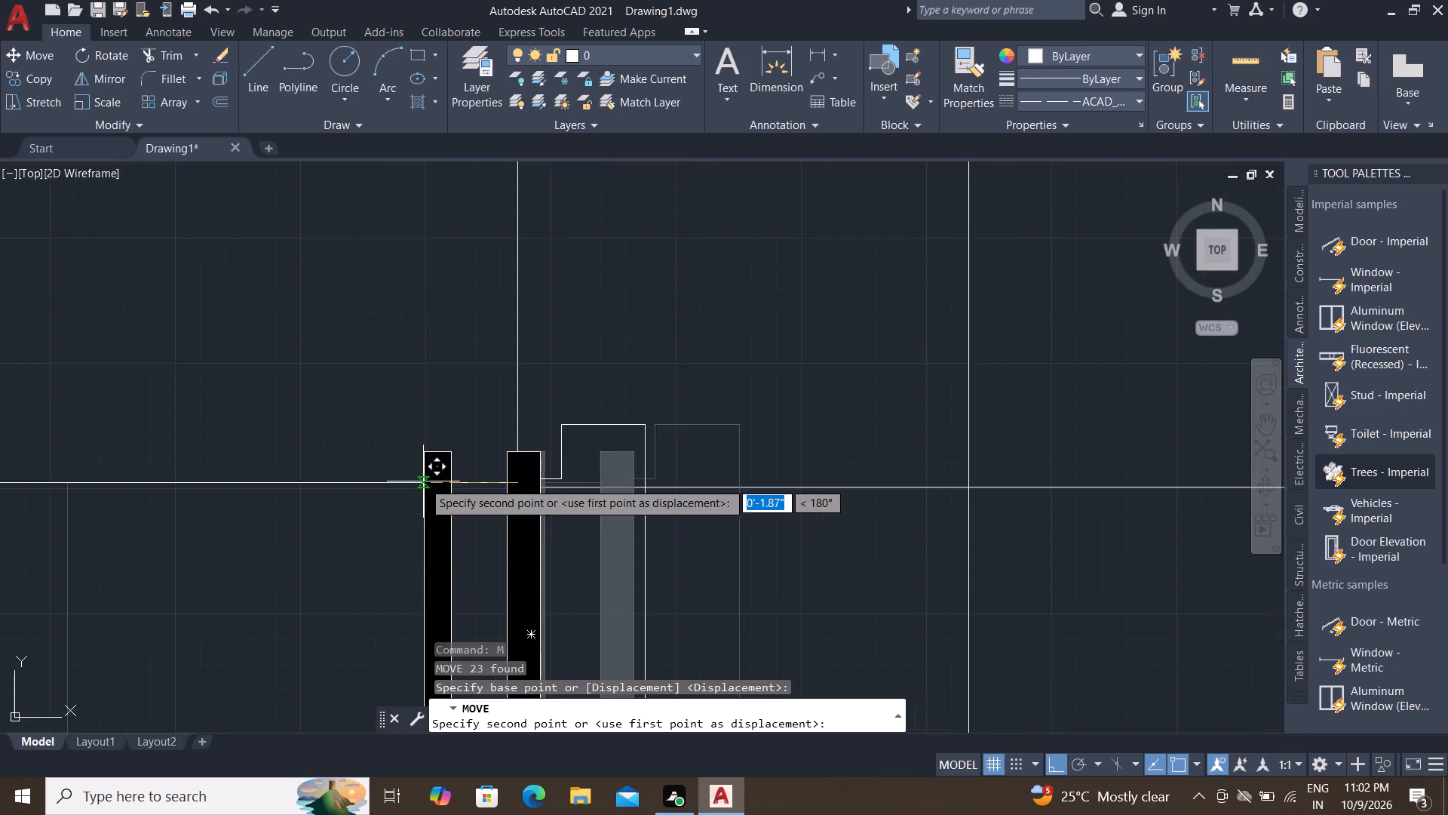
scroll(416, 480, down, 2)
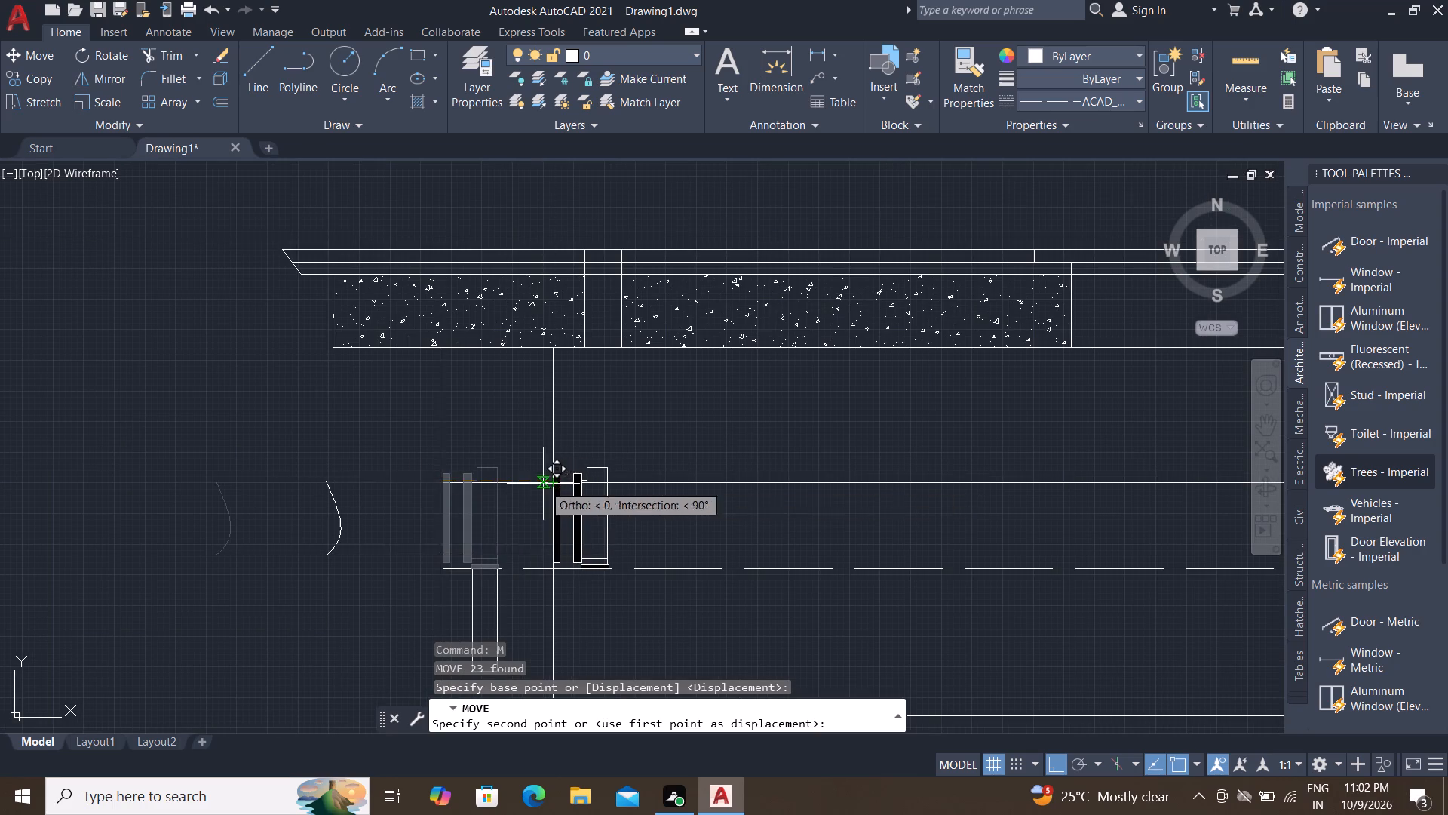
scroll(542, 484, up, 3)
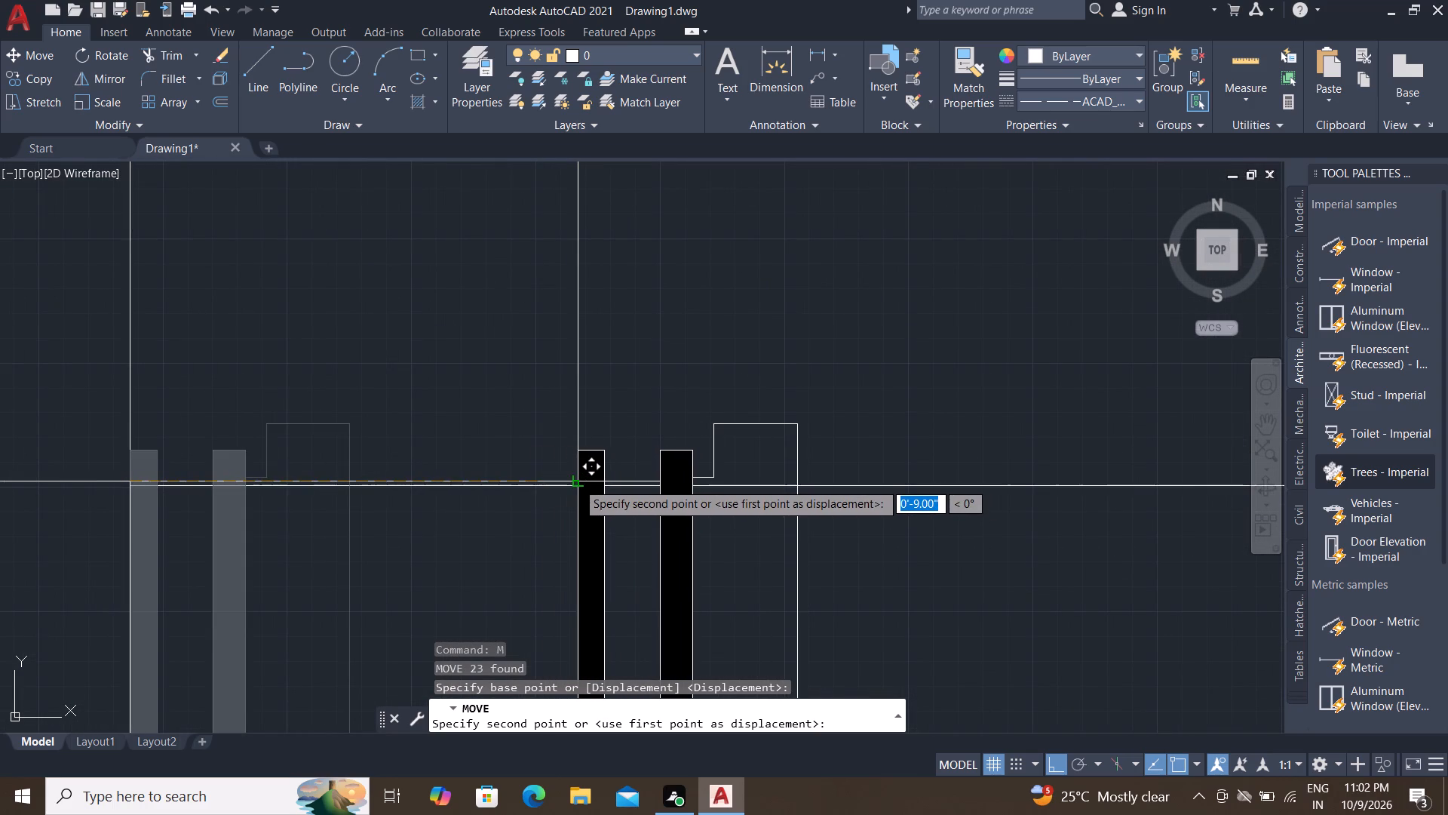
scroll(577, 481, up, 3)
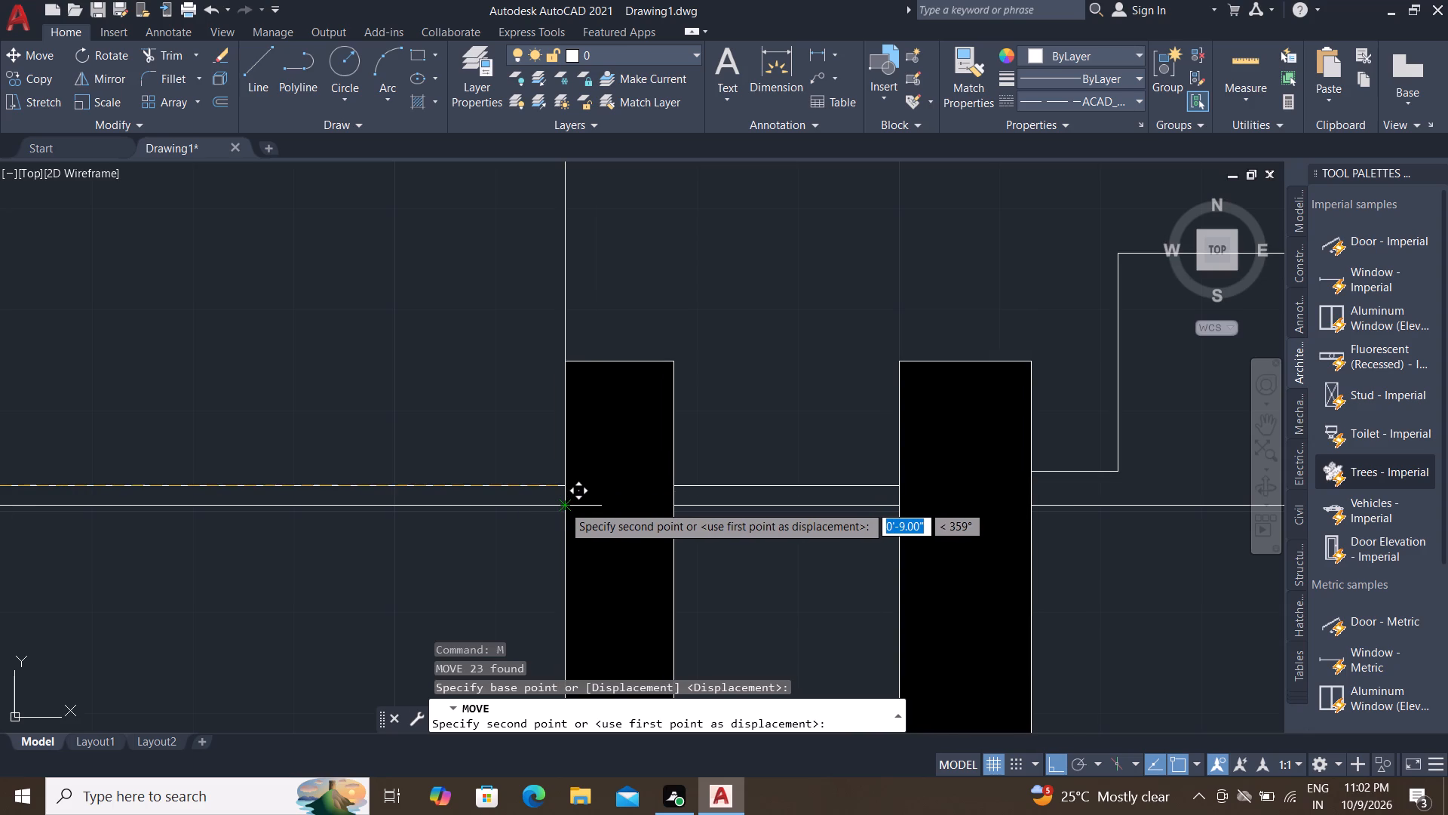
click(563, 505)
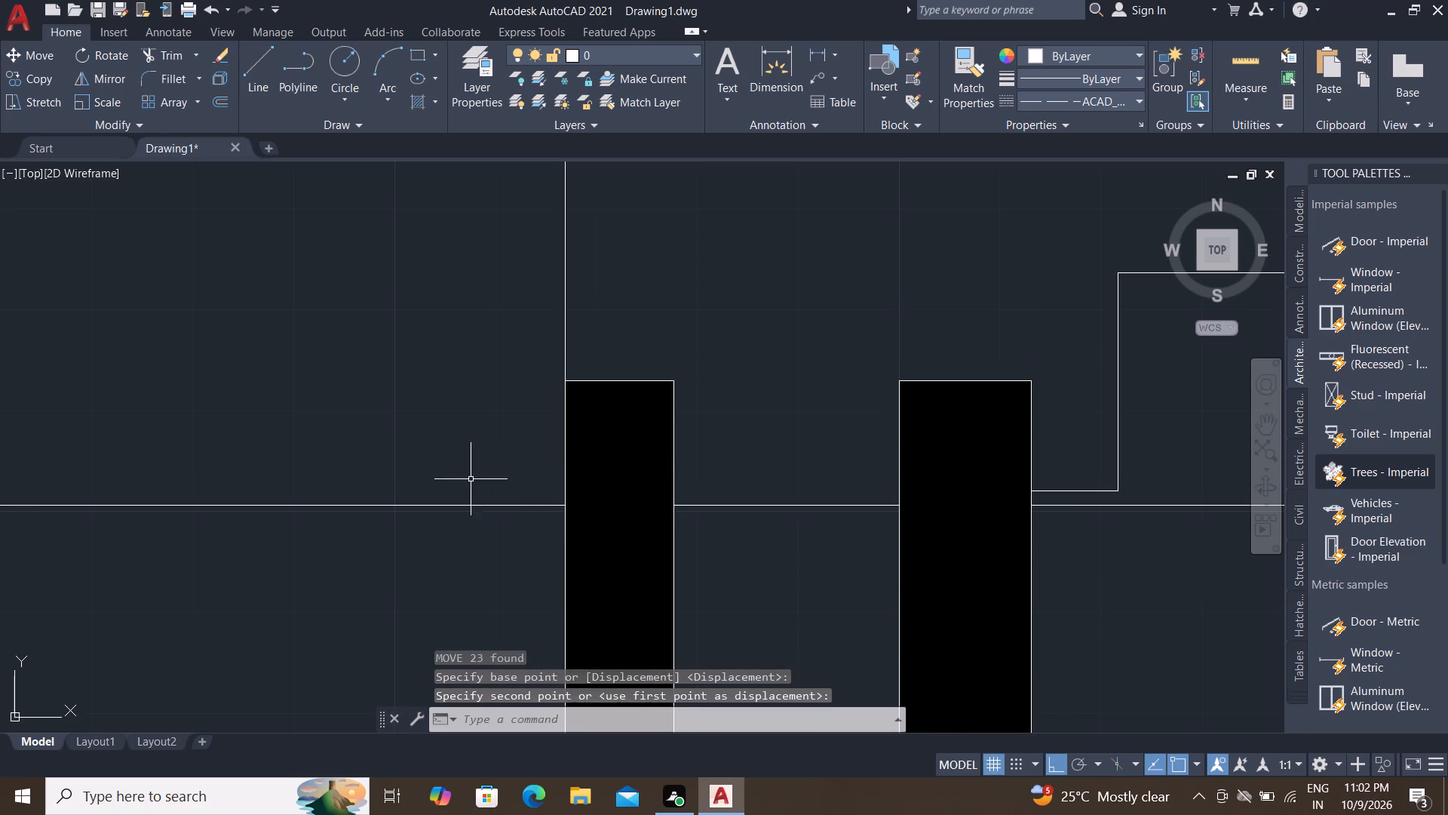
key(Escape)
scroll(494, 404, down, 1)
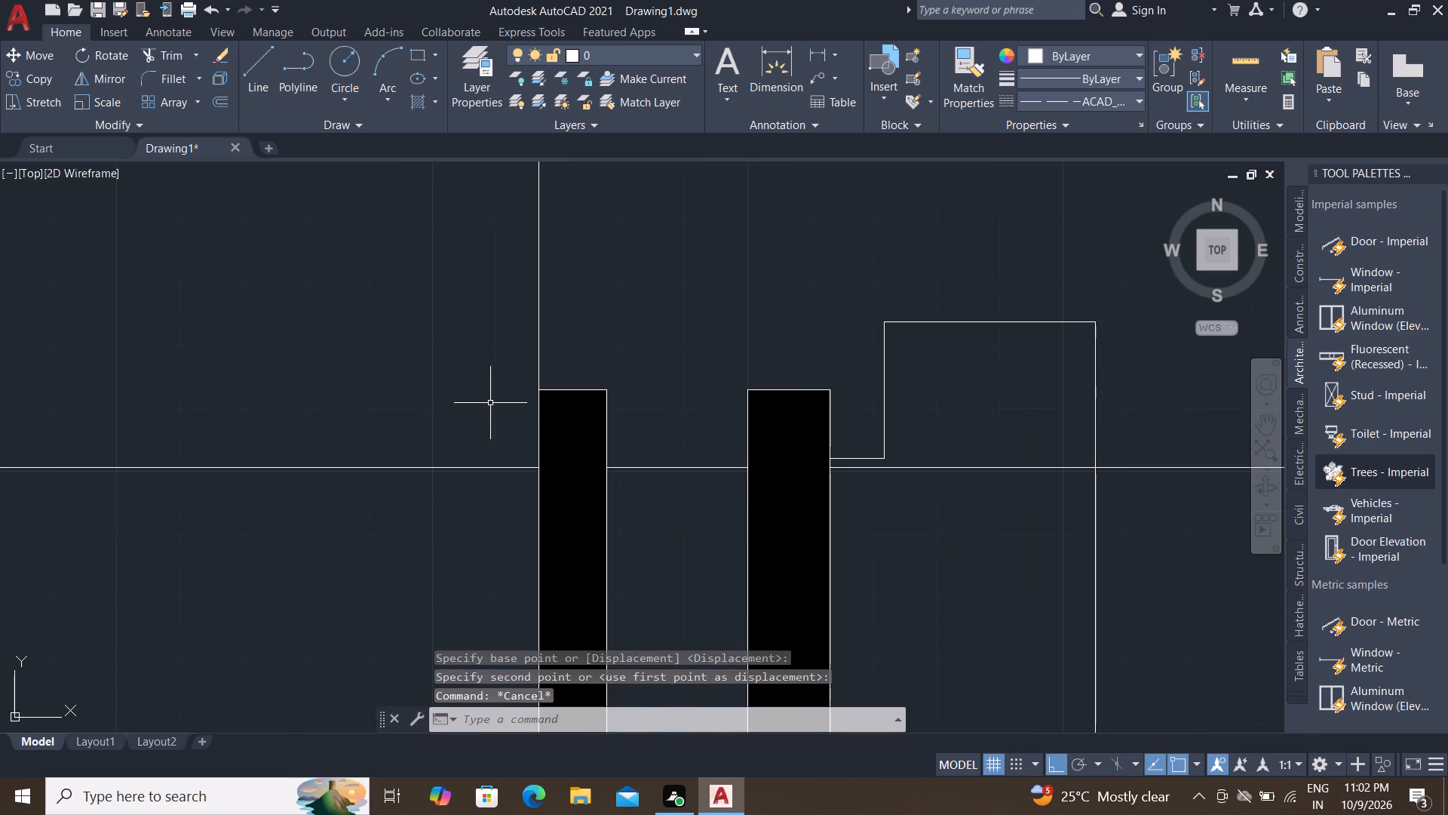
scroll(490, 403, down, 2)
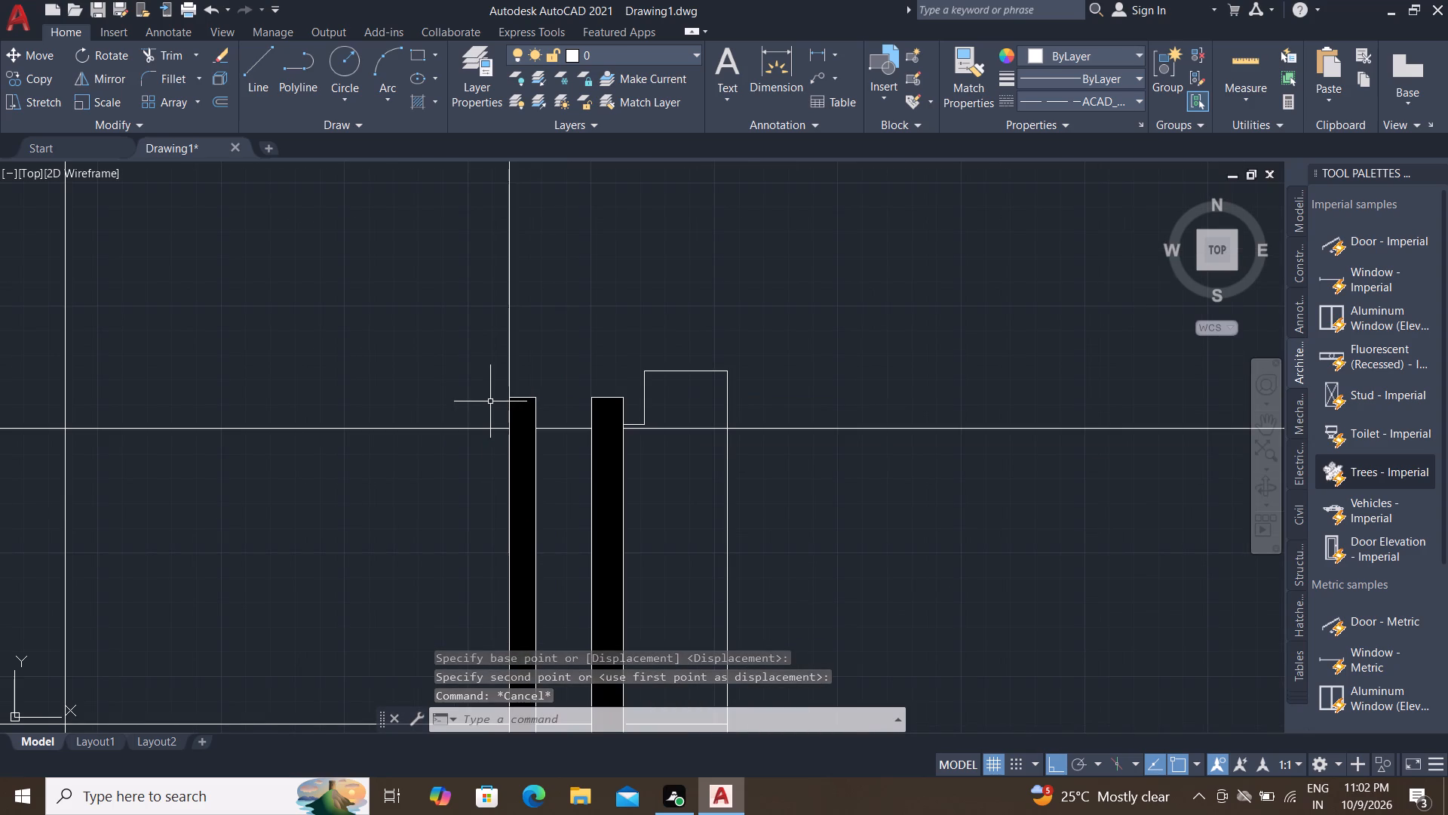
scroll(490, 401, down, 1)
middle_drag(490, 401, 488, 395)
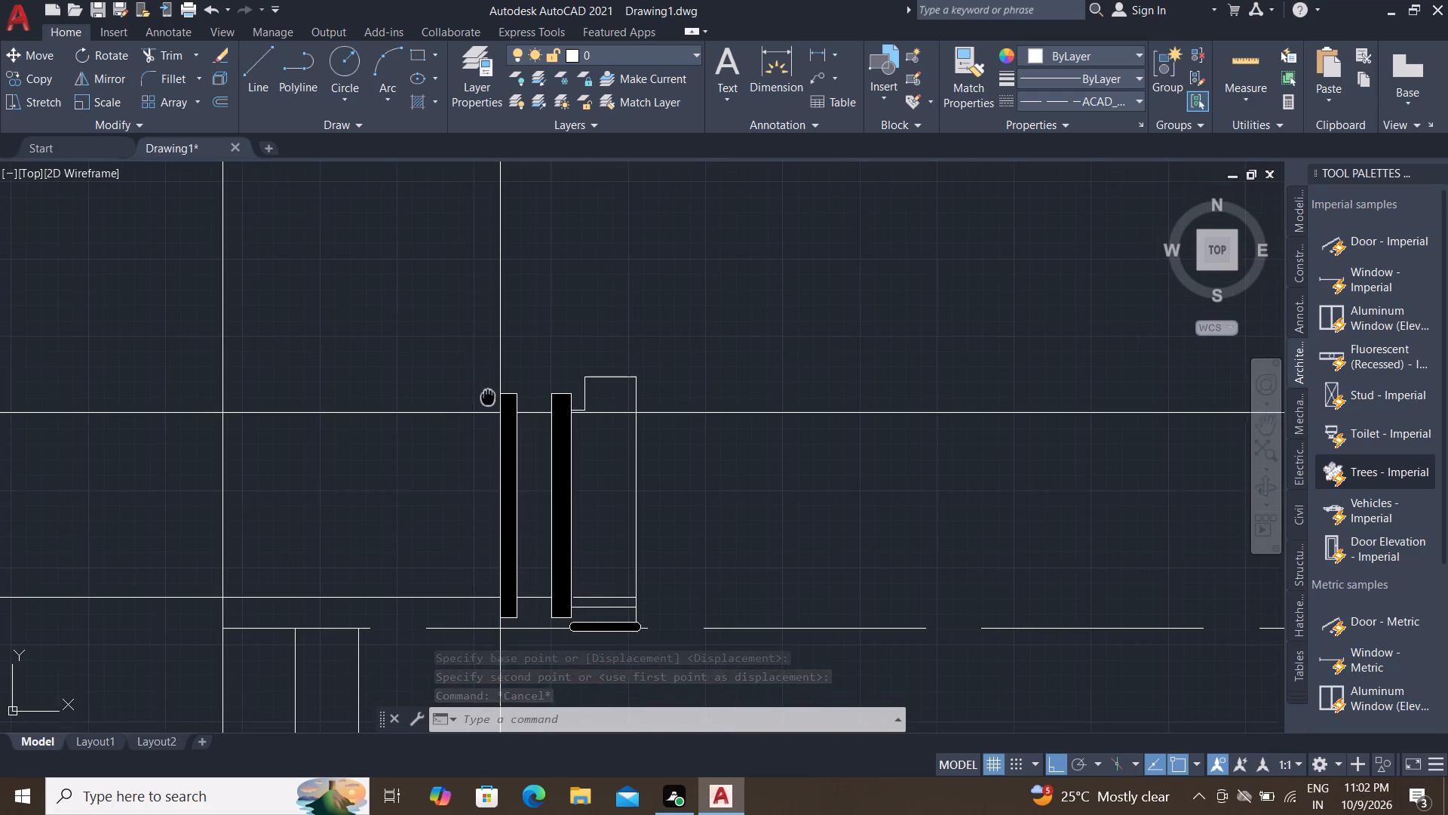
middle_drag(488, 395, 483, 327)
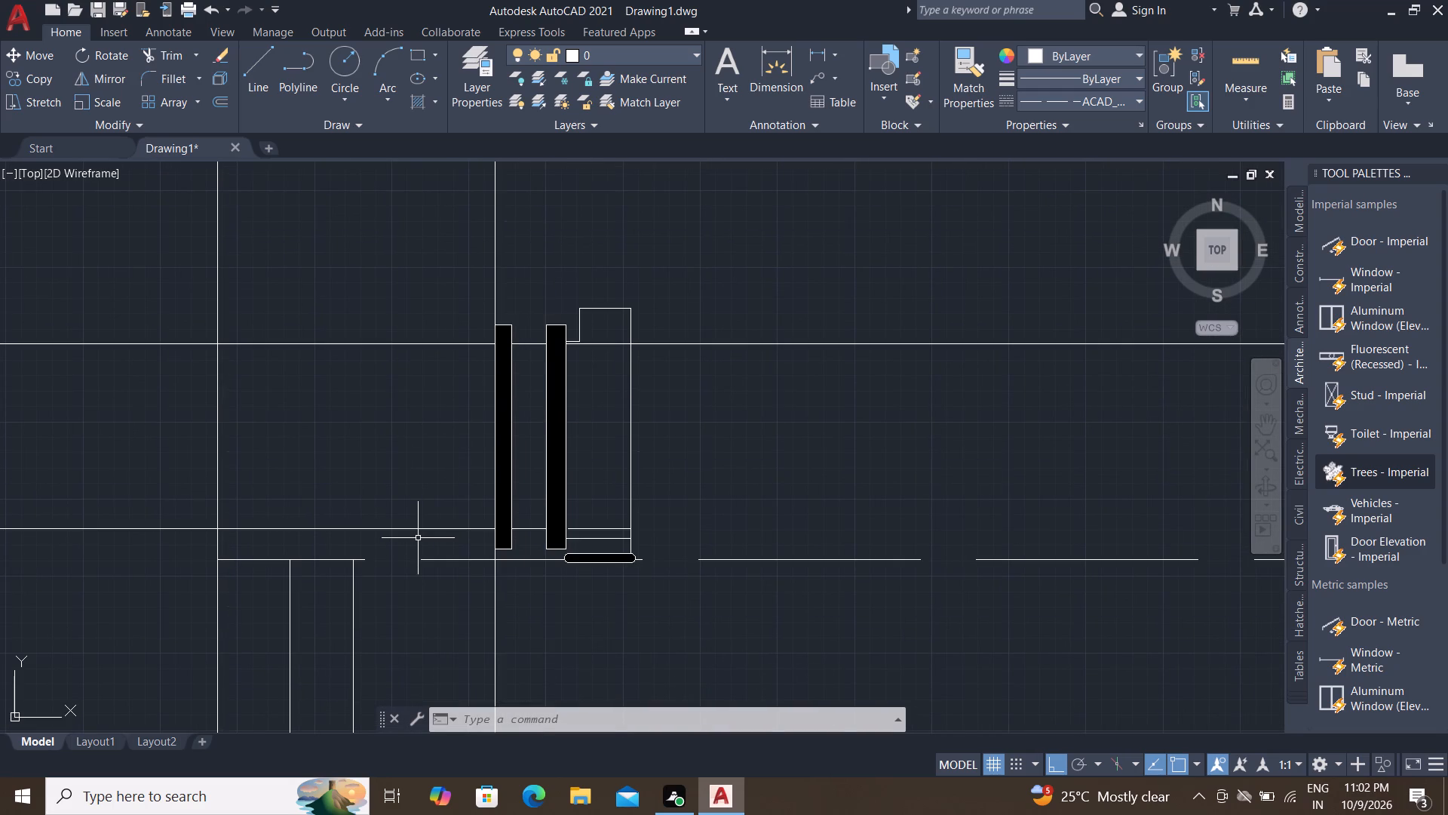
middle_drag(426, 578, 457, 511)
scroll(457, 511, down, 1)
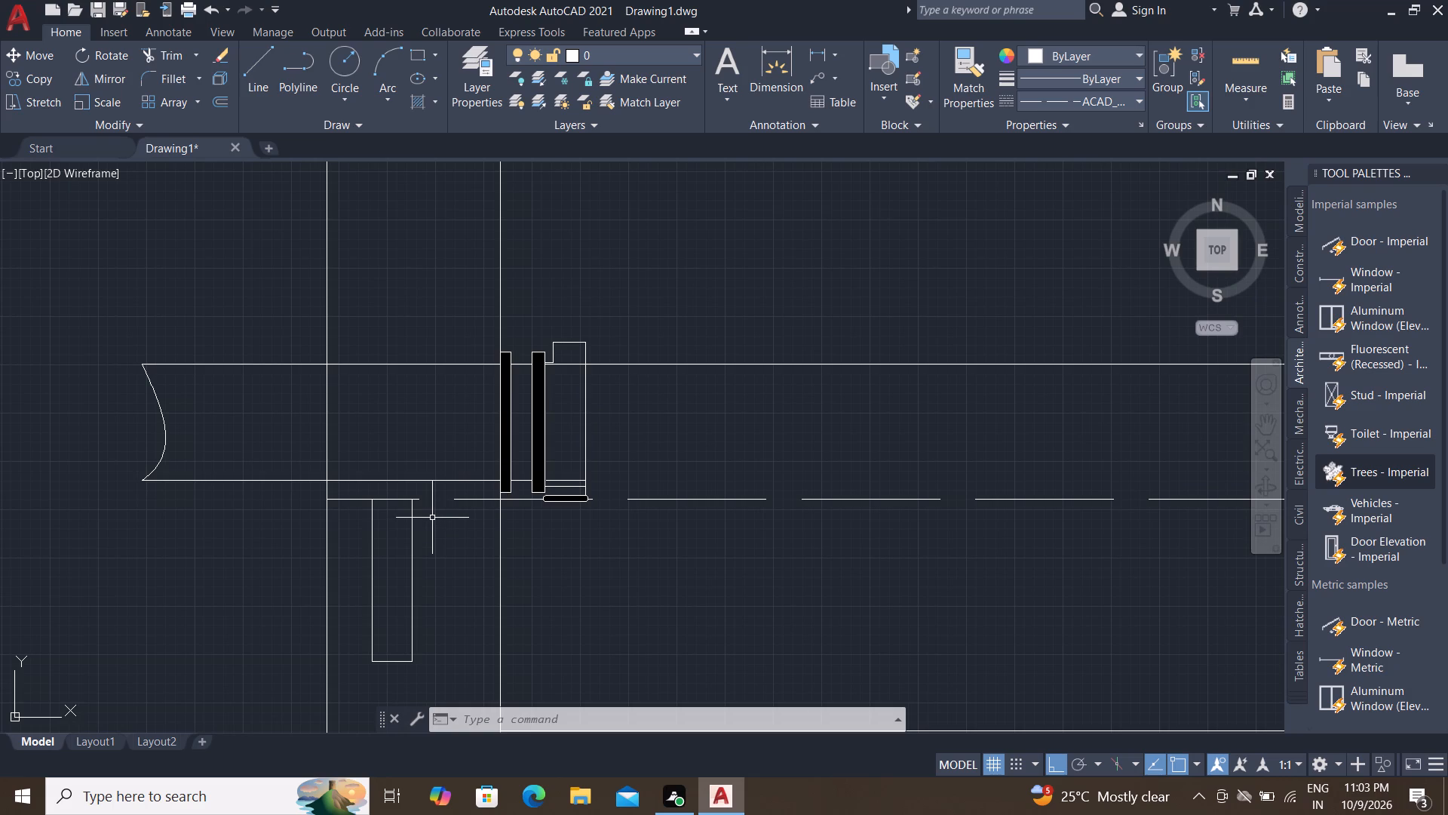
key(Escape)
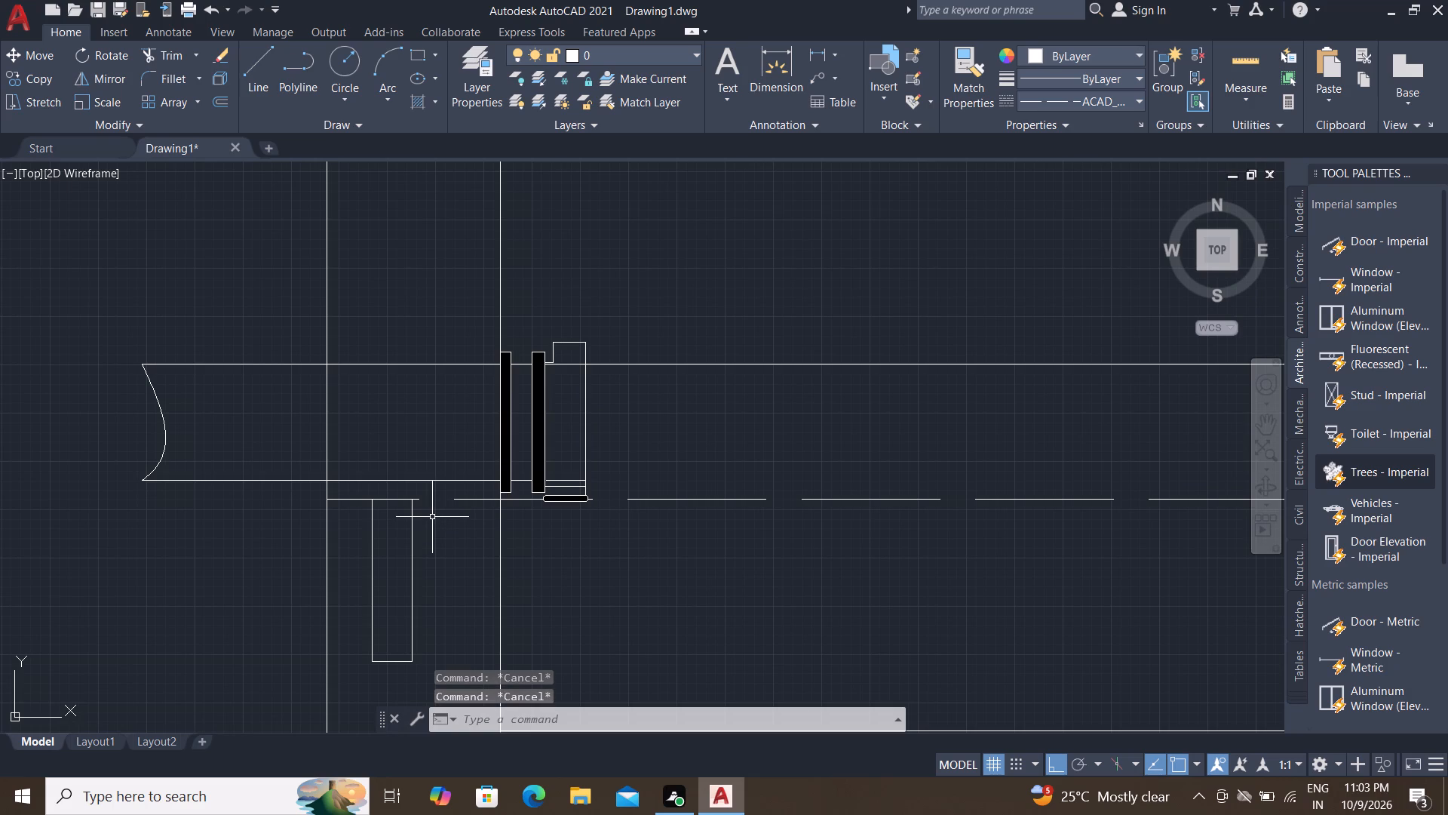
Undo the 9" move and the earlier raising of the left end-wall pipe assembly.
key(ctrl+z)
key(ctrl+z)
key(ctrl+z)
key(ctrl+z)
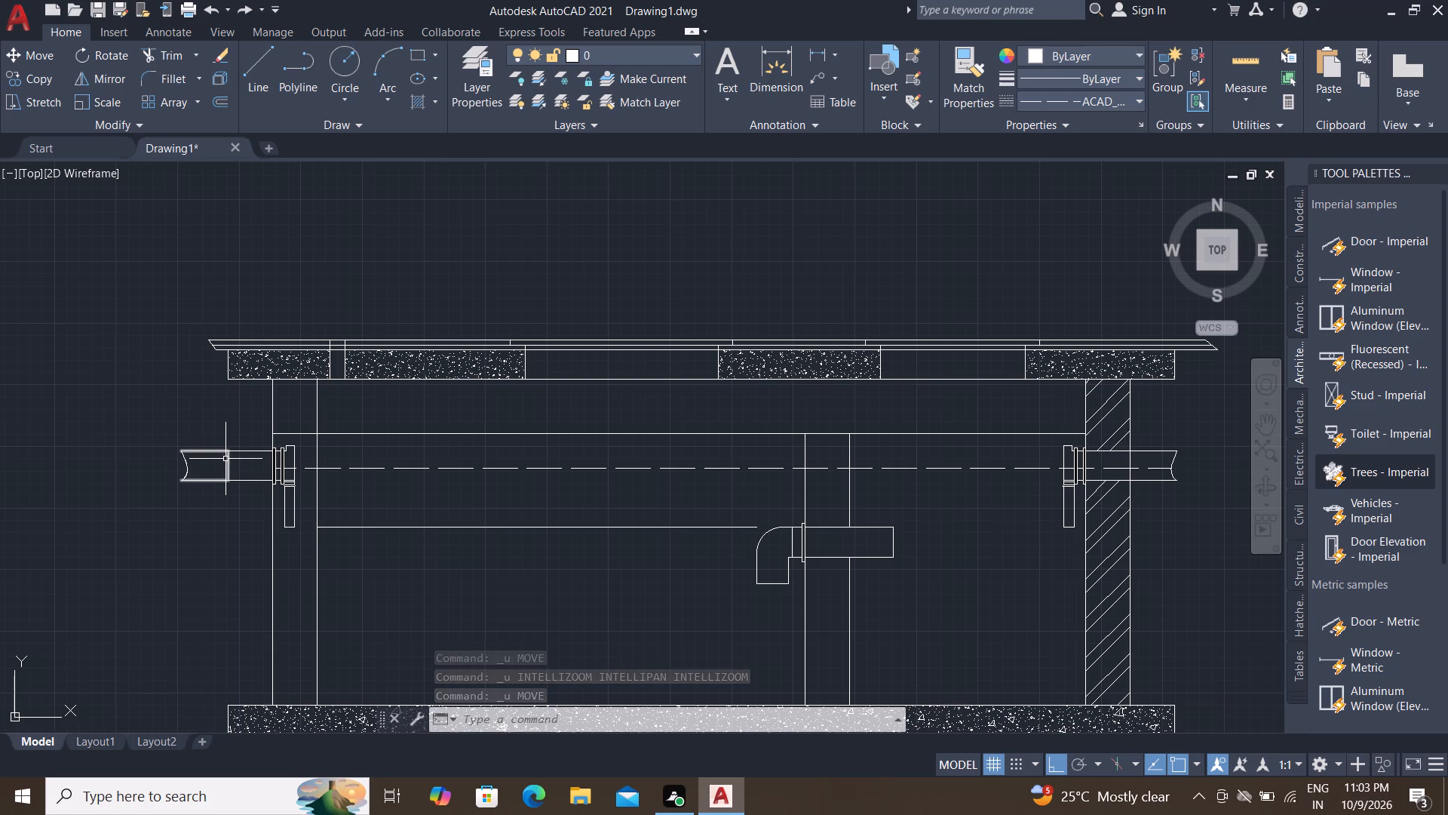
Move the whole left pipe assembly, including its drop pipe, 9" inward so the outer flange meets the end wall's inner face.
click(133, 414)
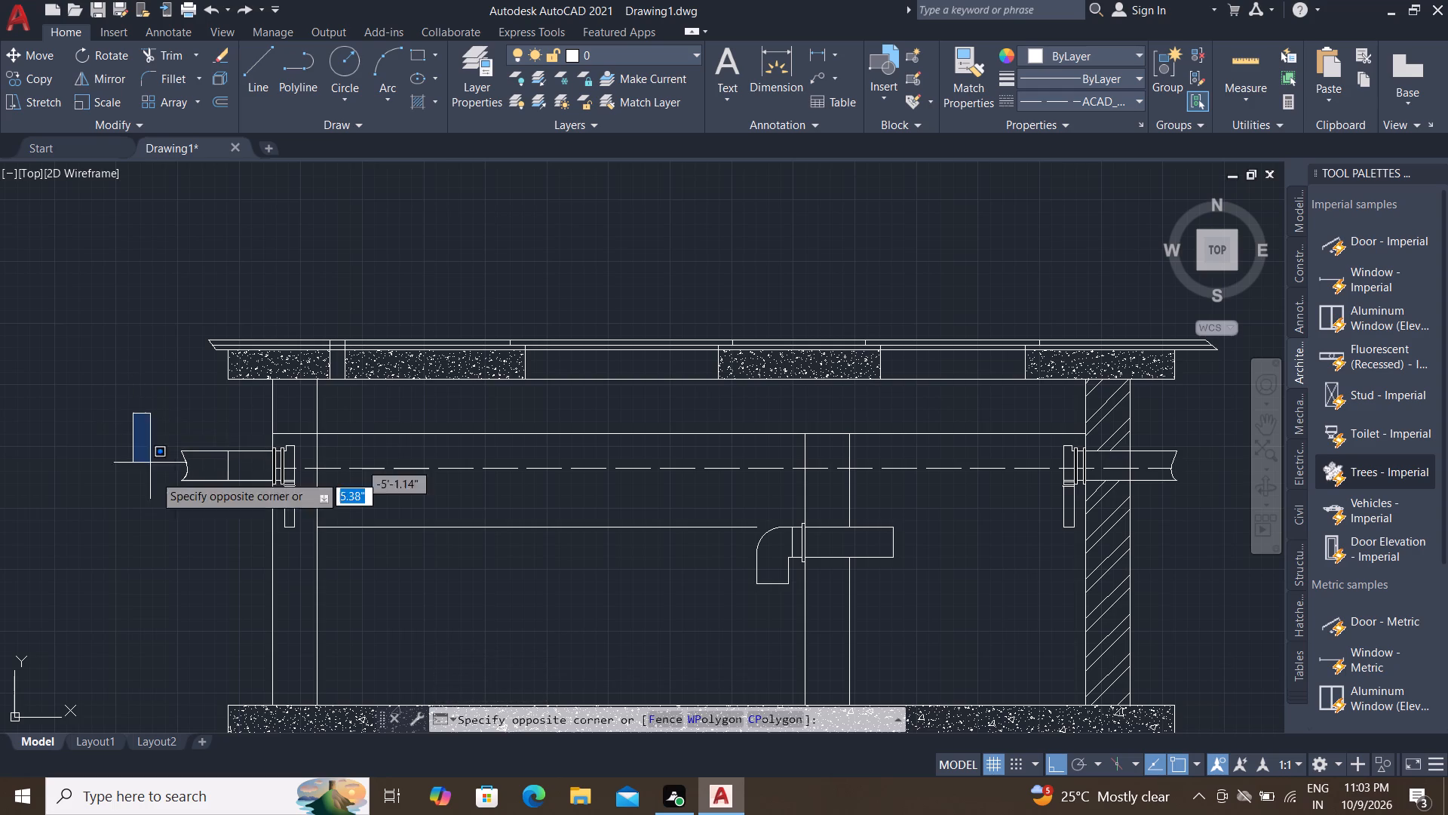
click(302, 533)
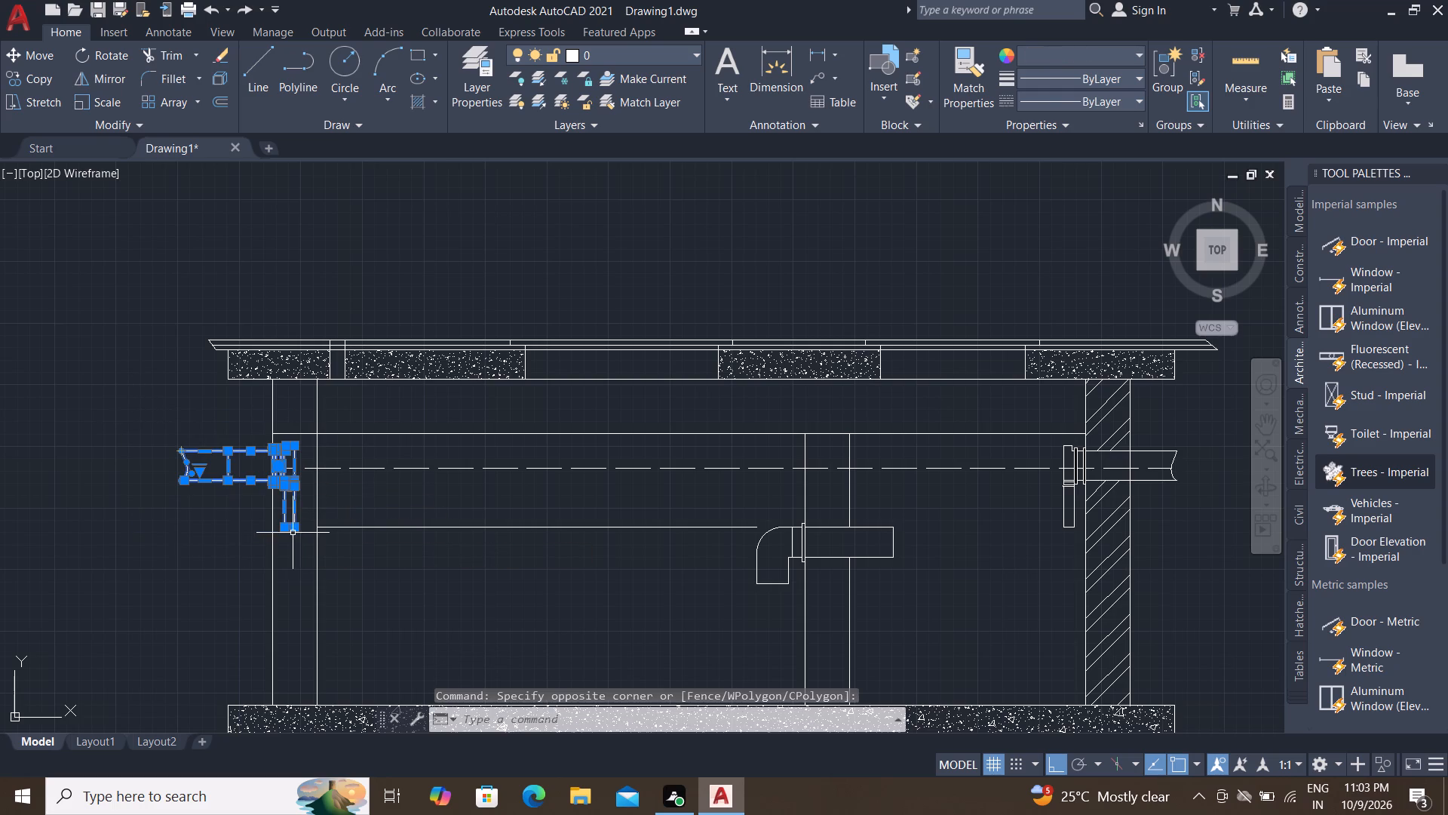
text(M)
key(space)
scroll(317, 452, up, 3)
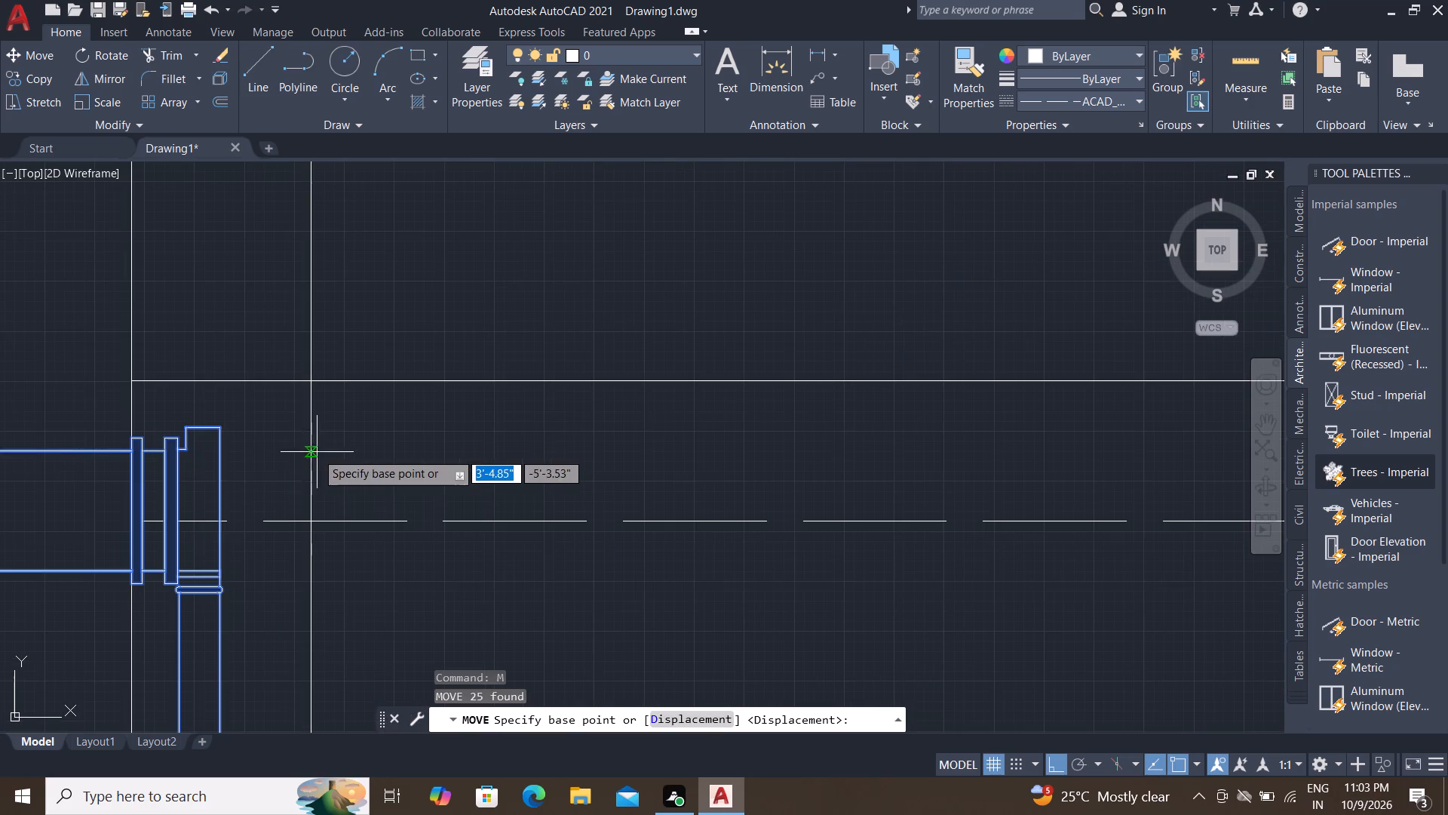
click(126, 455)
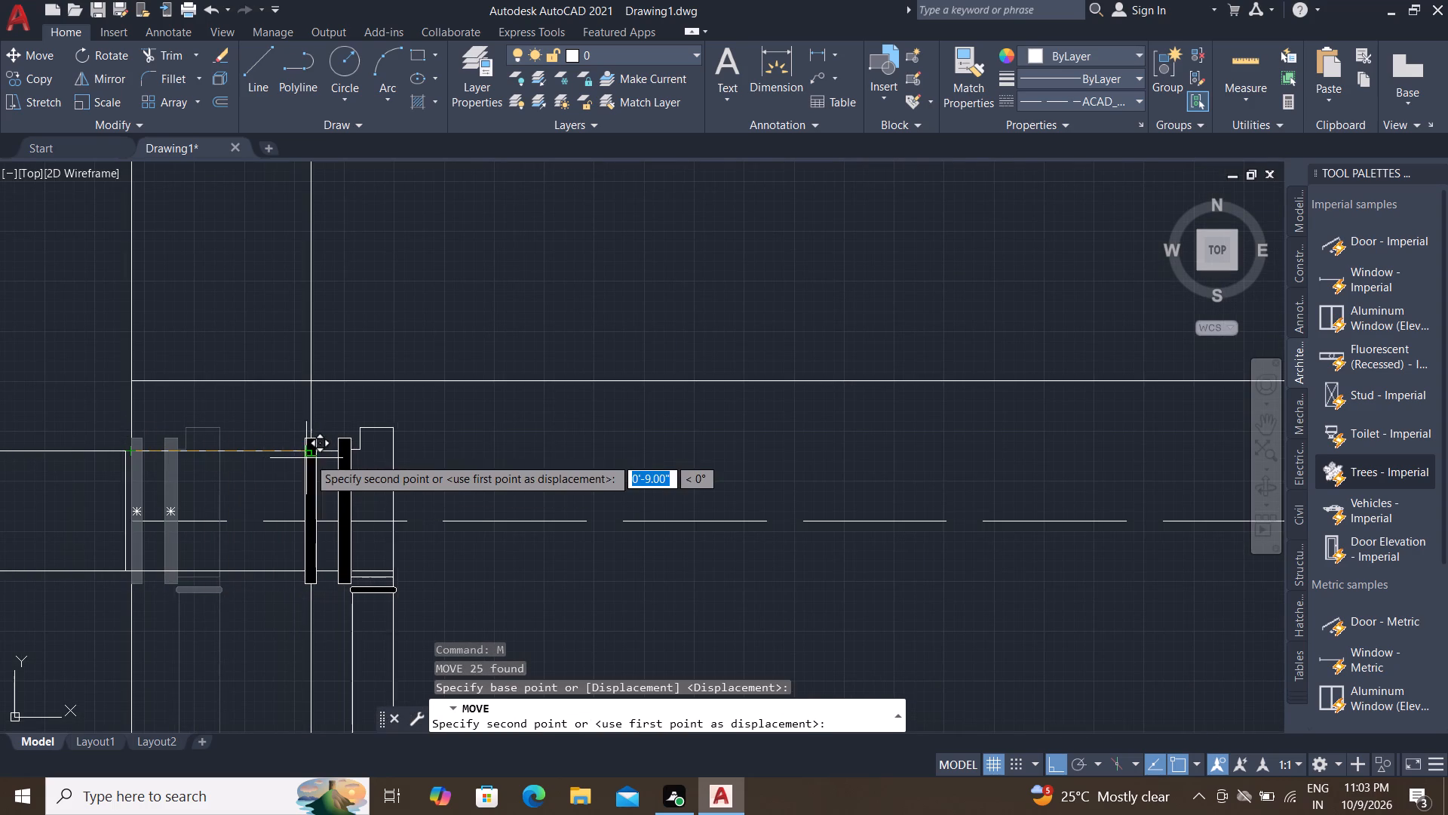
click(312, 454)
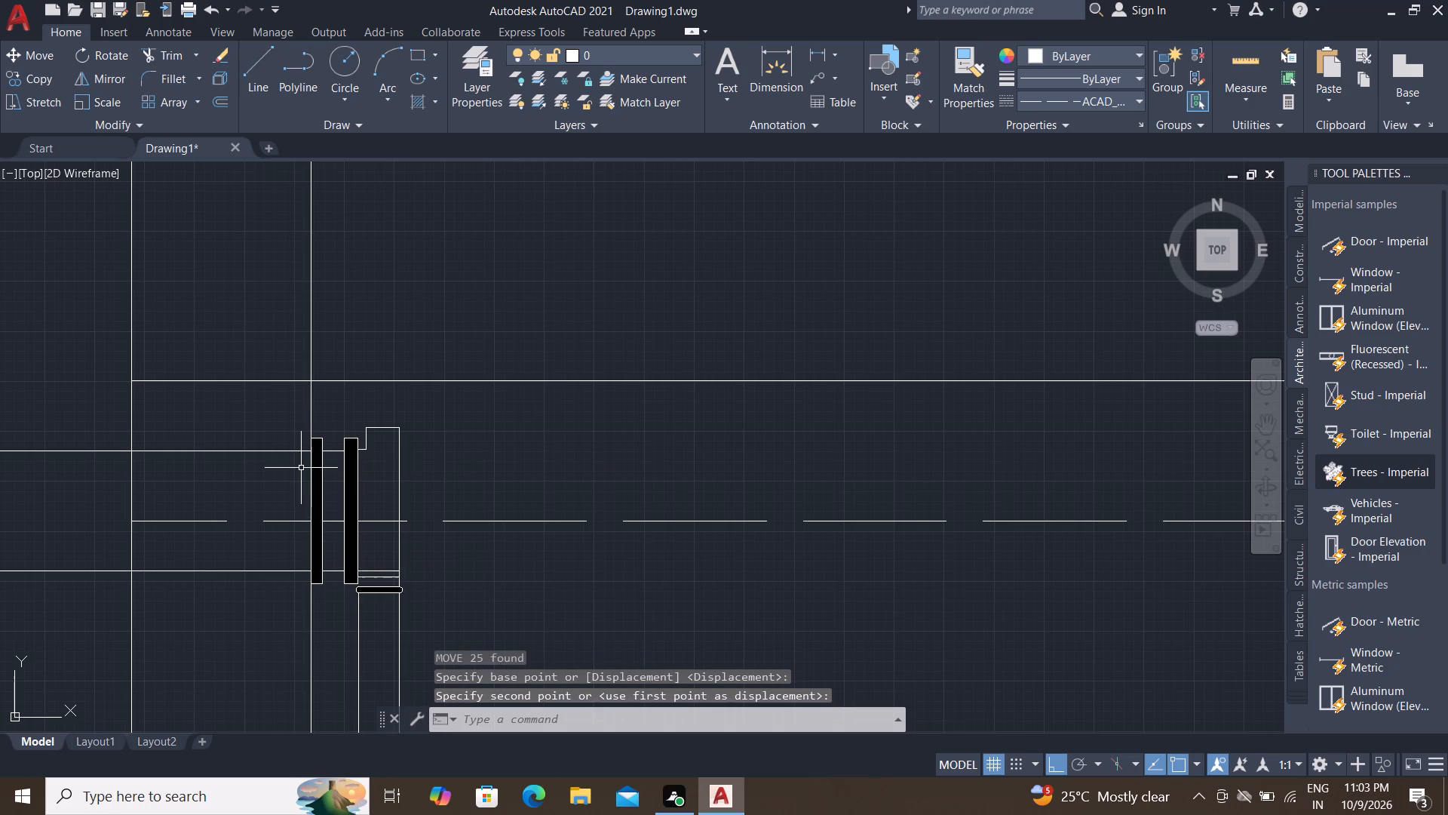
Move the left end-wall pipe assembly, including its drop pipe, about 3.6" up and slightly inward, with the drop-pipe collar just above the dashed level line.
scroll(286, 460, down, 2)
click(90, 408)
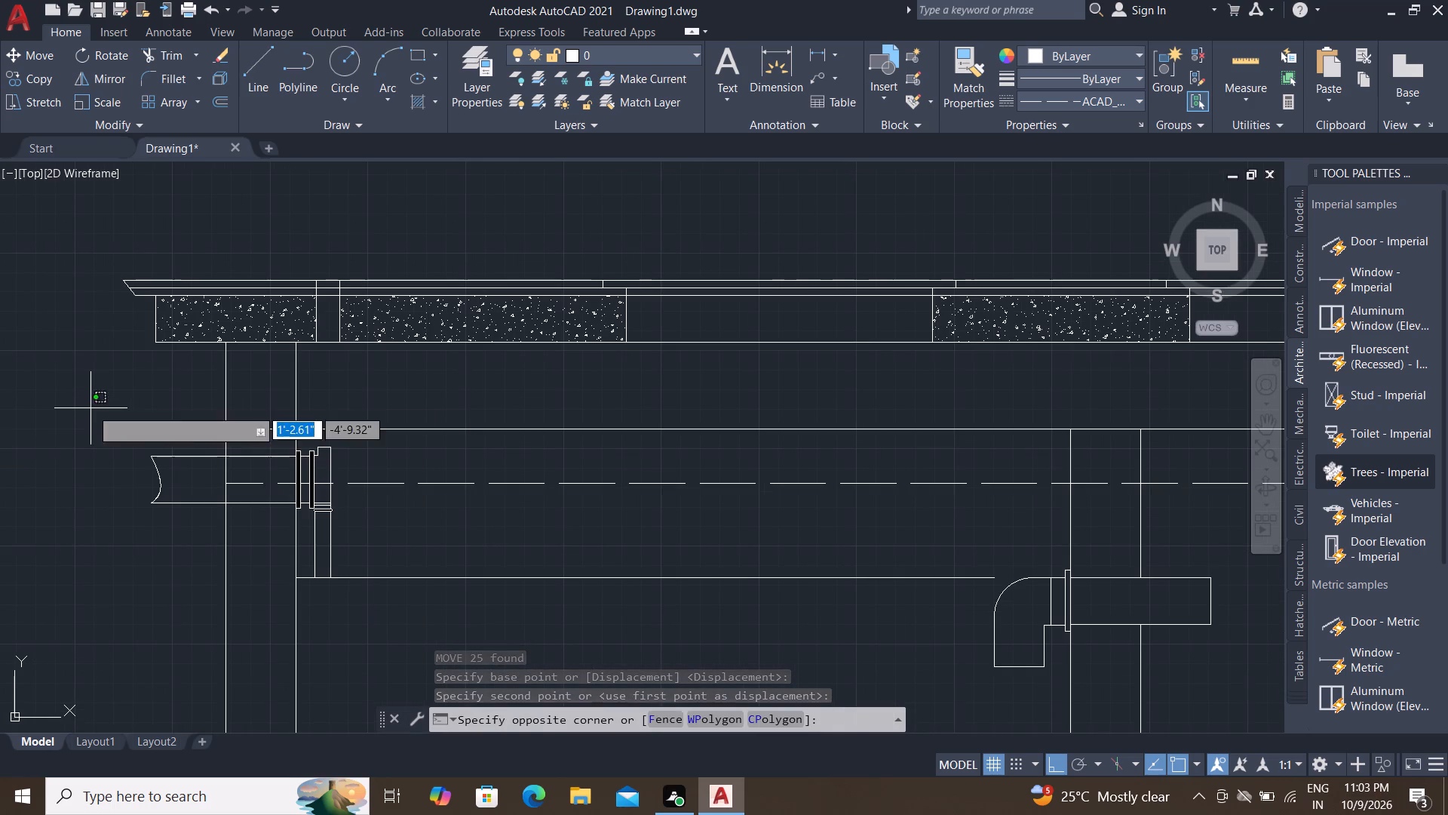
click(357, 605)
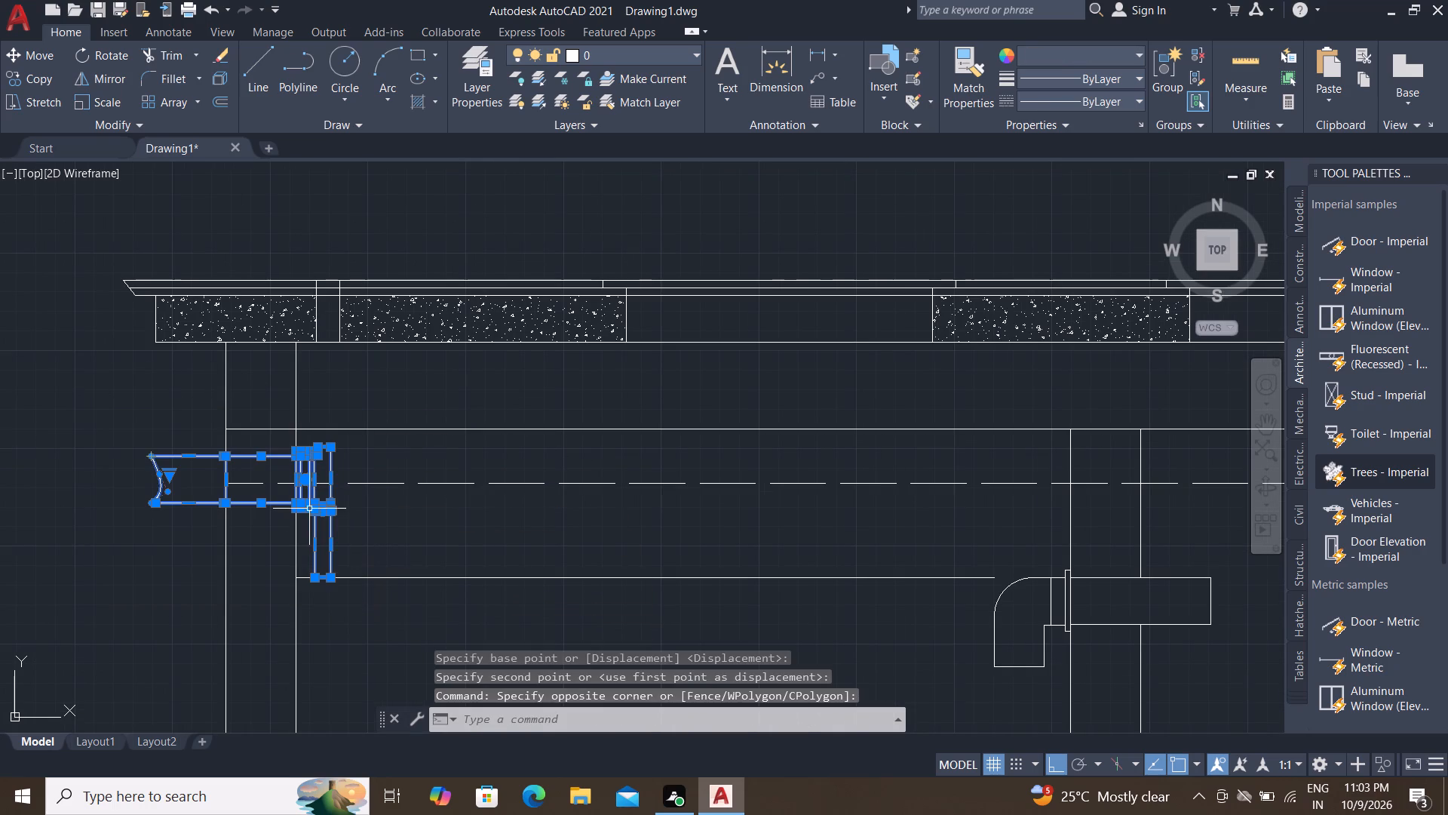
scroll(287, 495, up, 3)
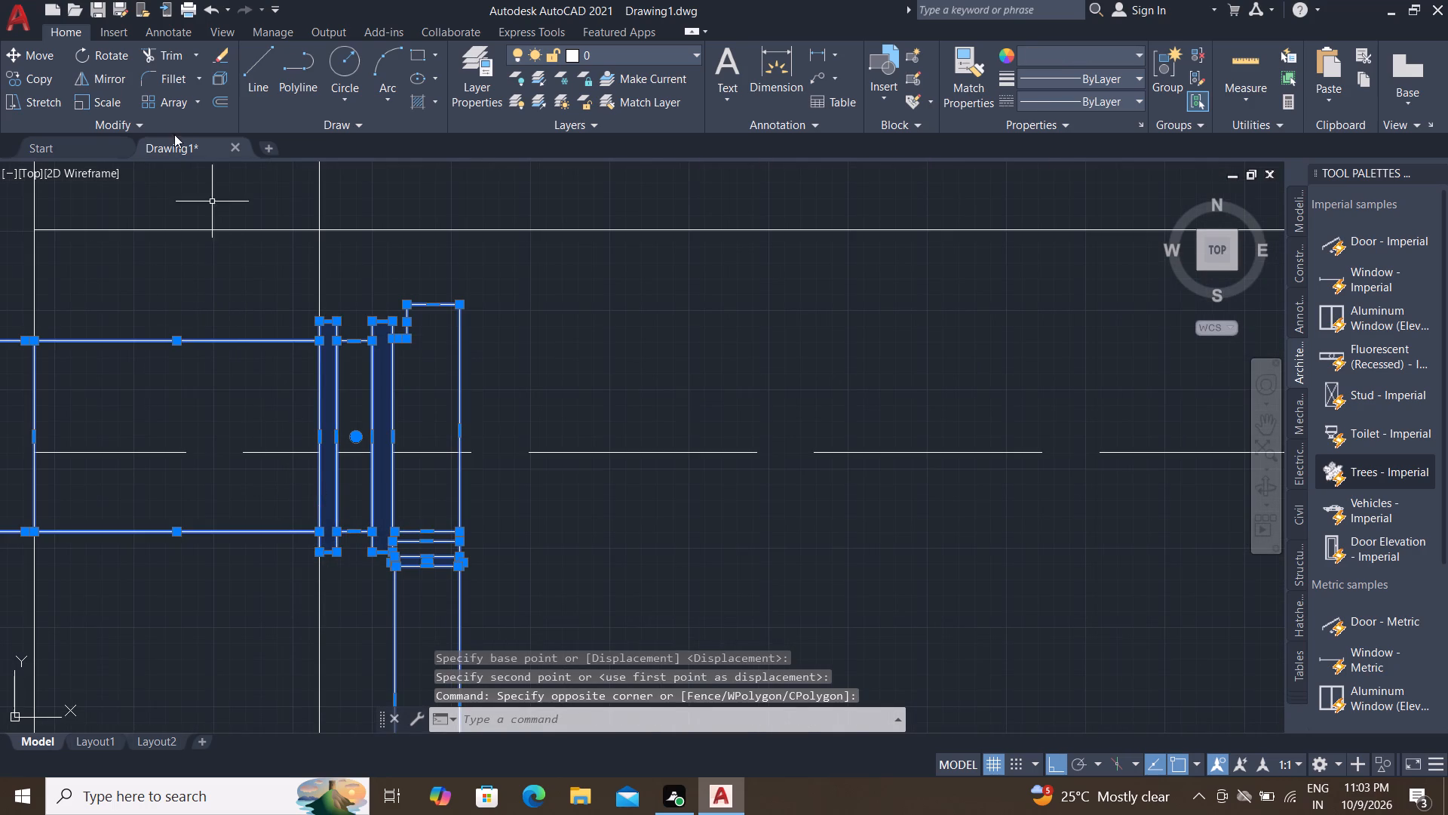
click(24, 51)
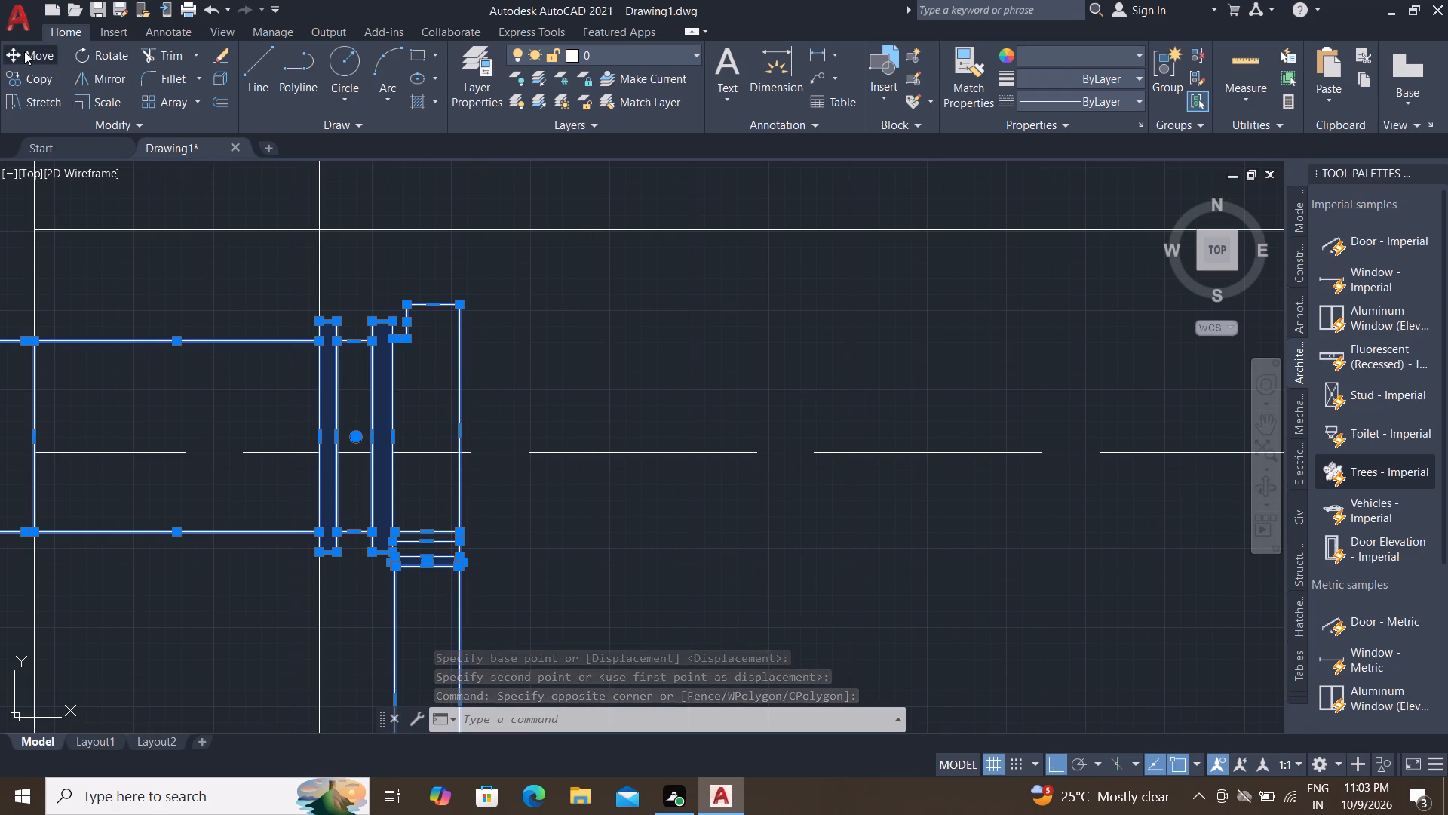
click(319, 538)
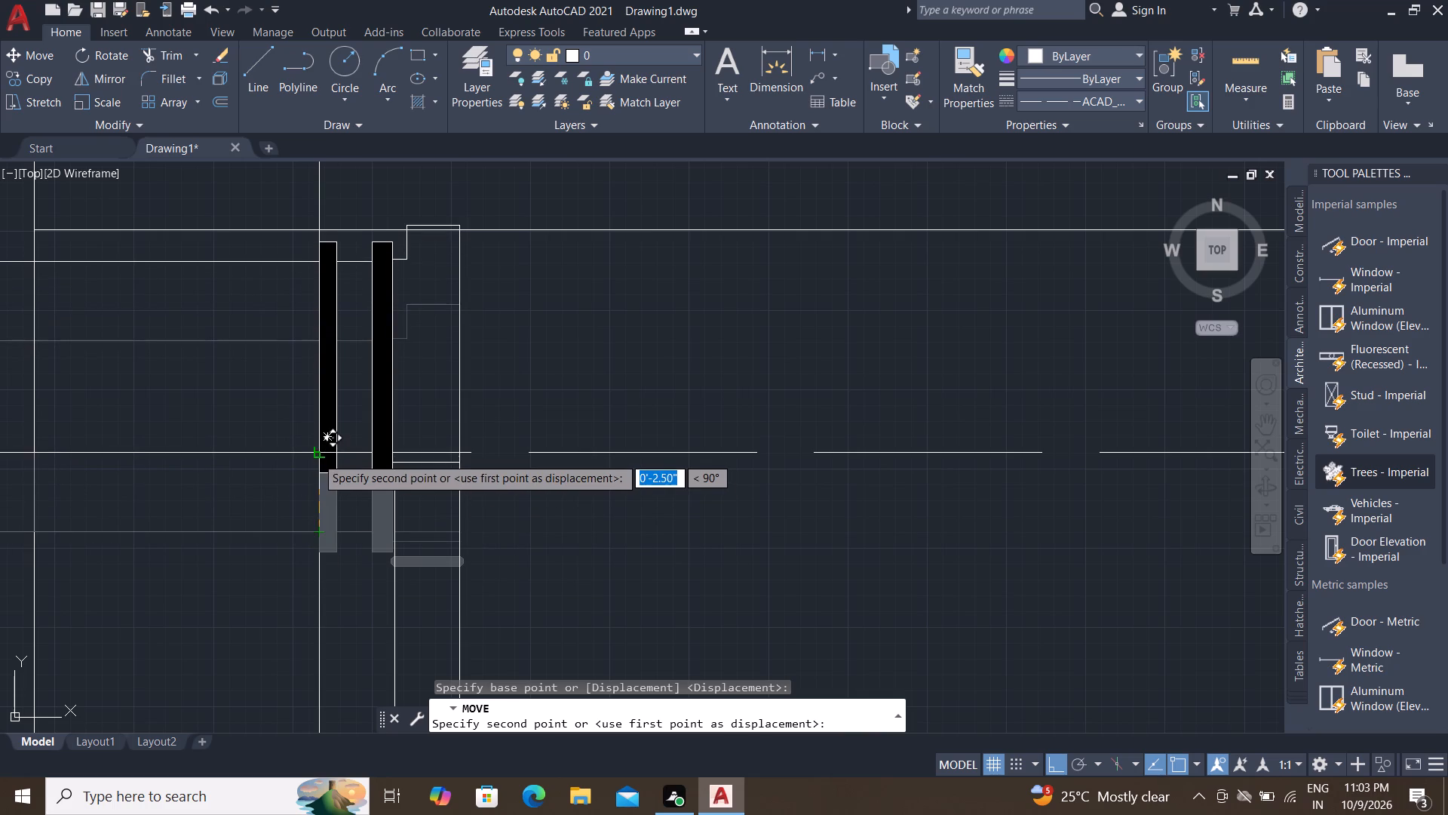
scroll(316, 455, down, 2)
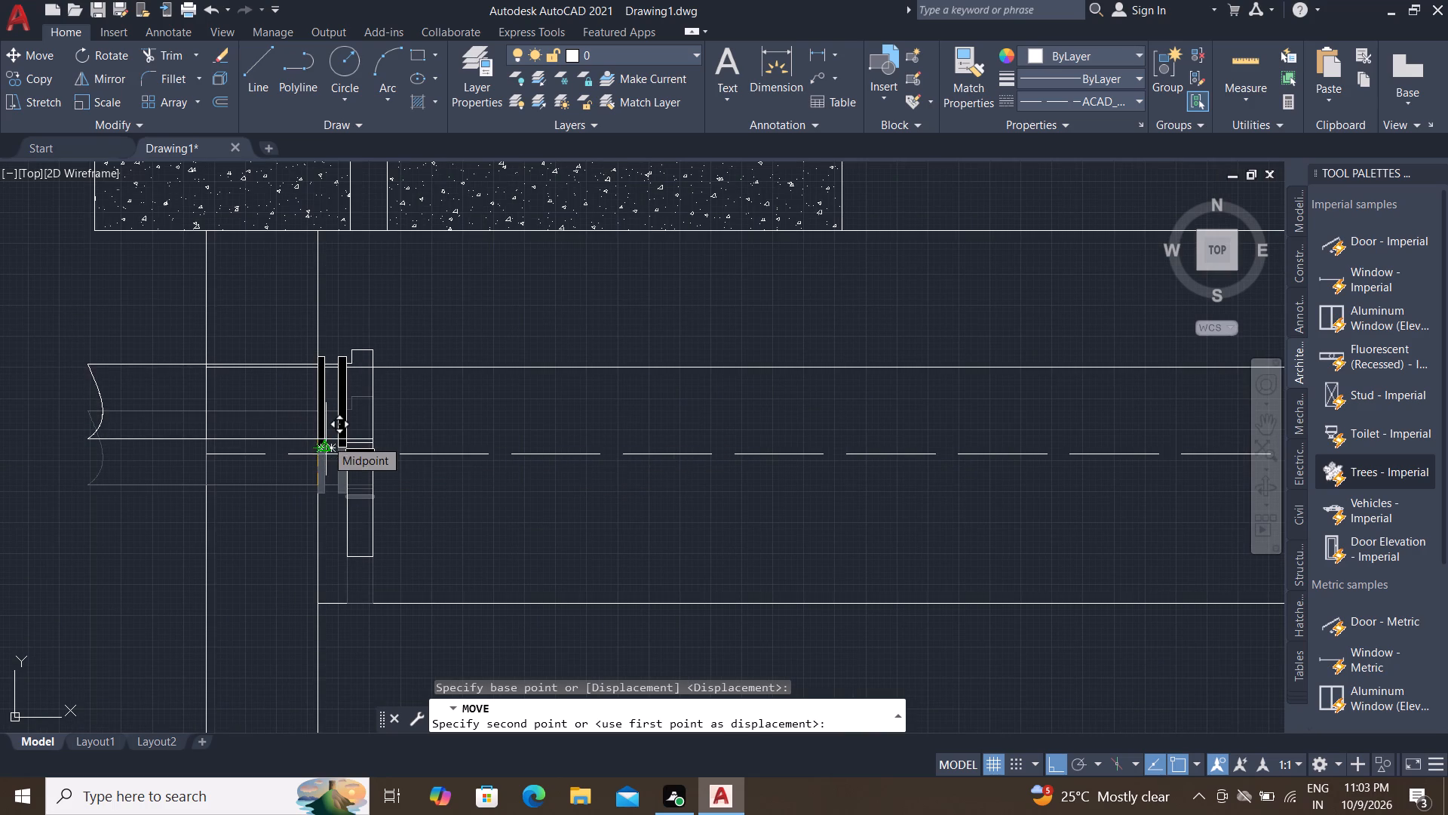
scroll(326, 439, up, 3)
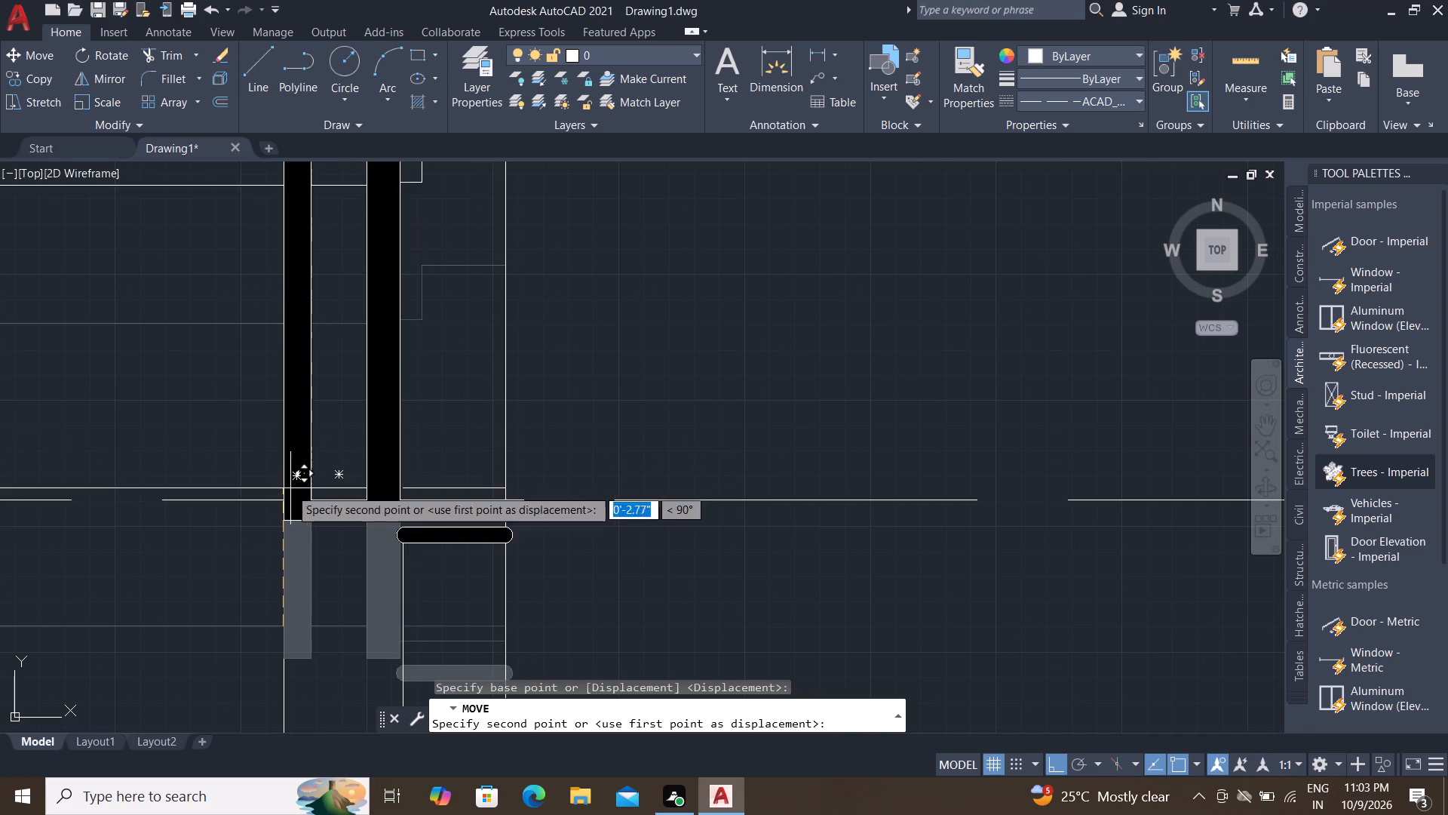
scroll(281, 502, down, 1)
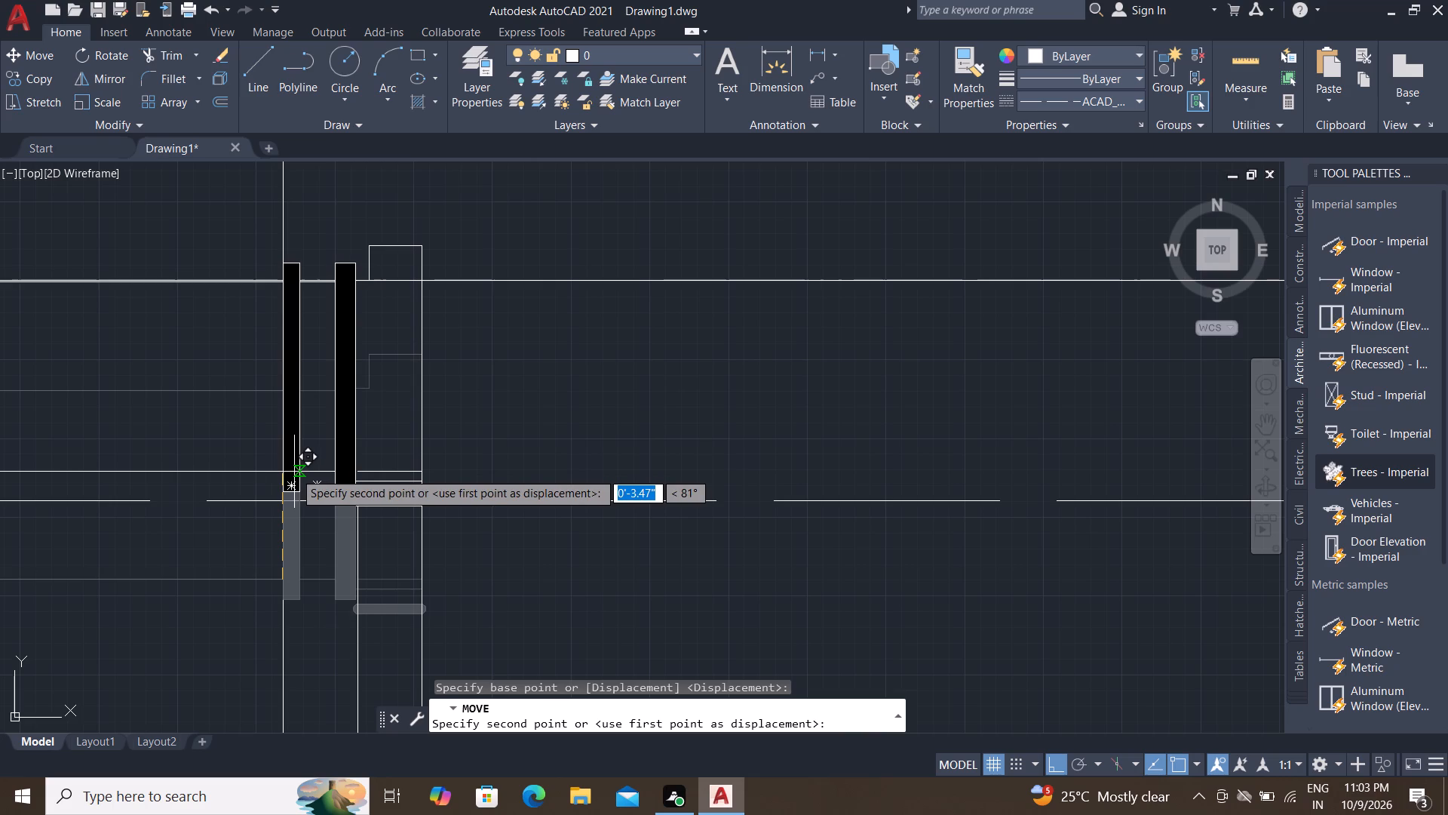
scroll(294, 472, up, 2)
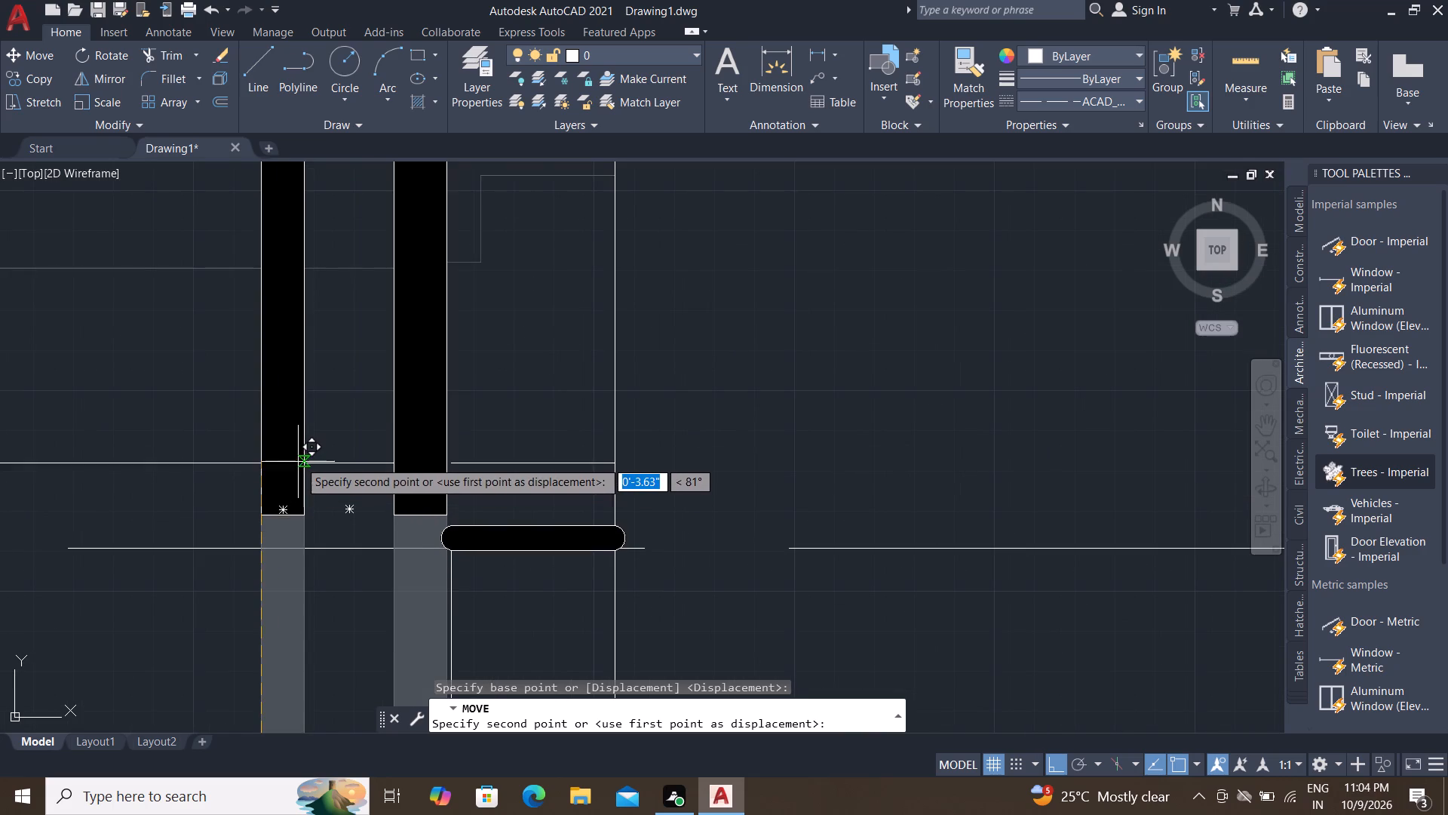
click(300, 460)
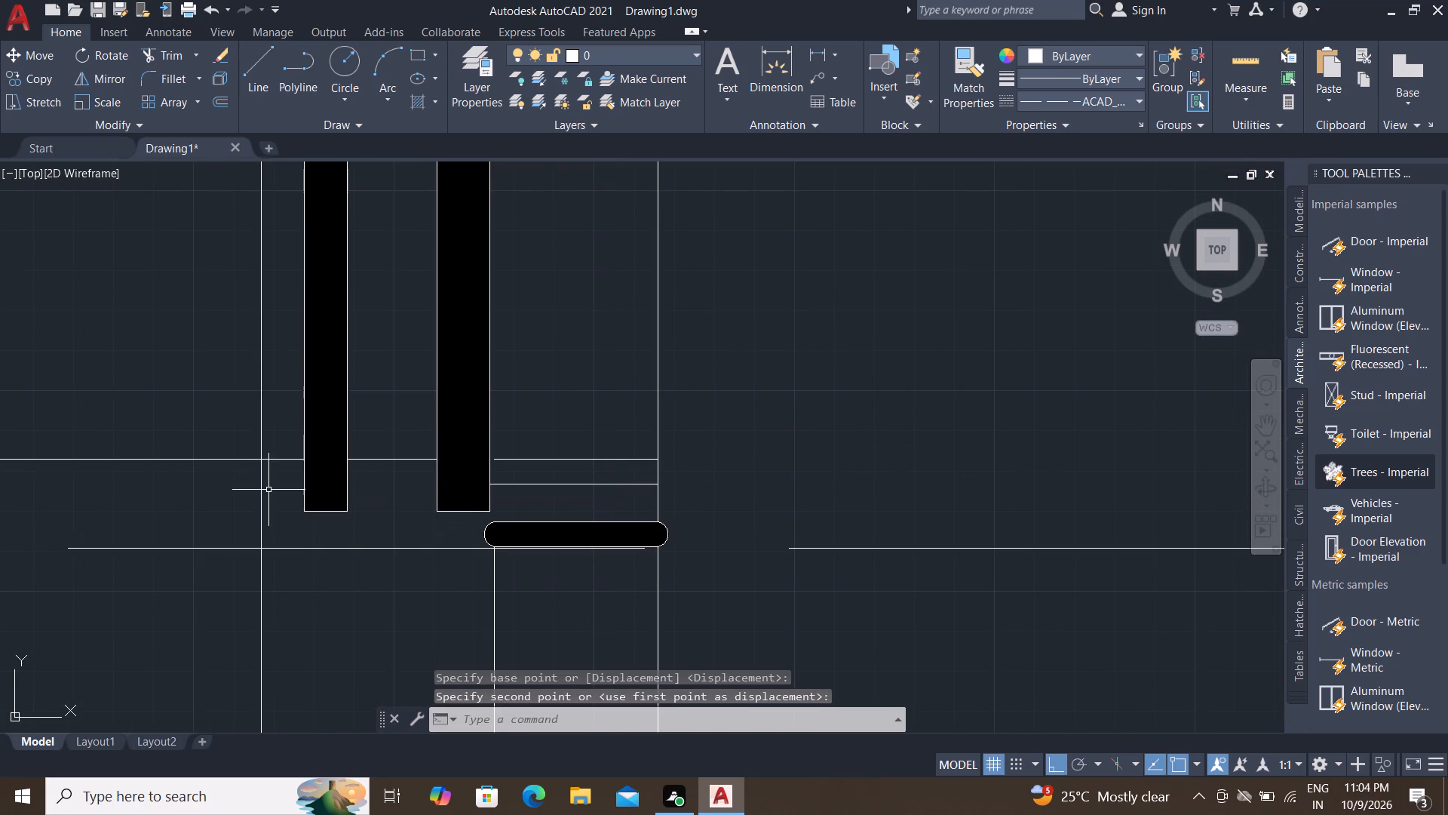
Trim the dashed level line where it crosses the left end wall and between that wall and the drop pipe.
scroll(268, 490, down, 3)
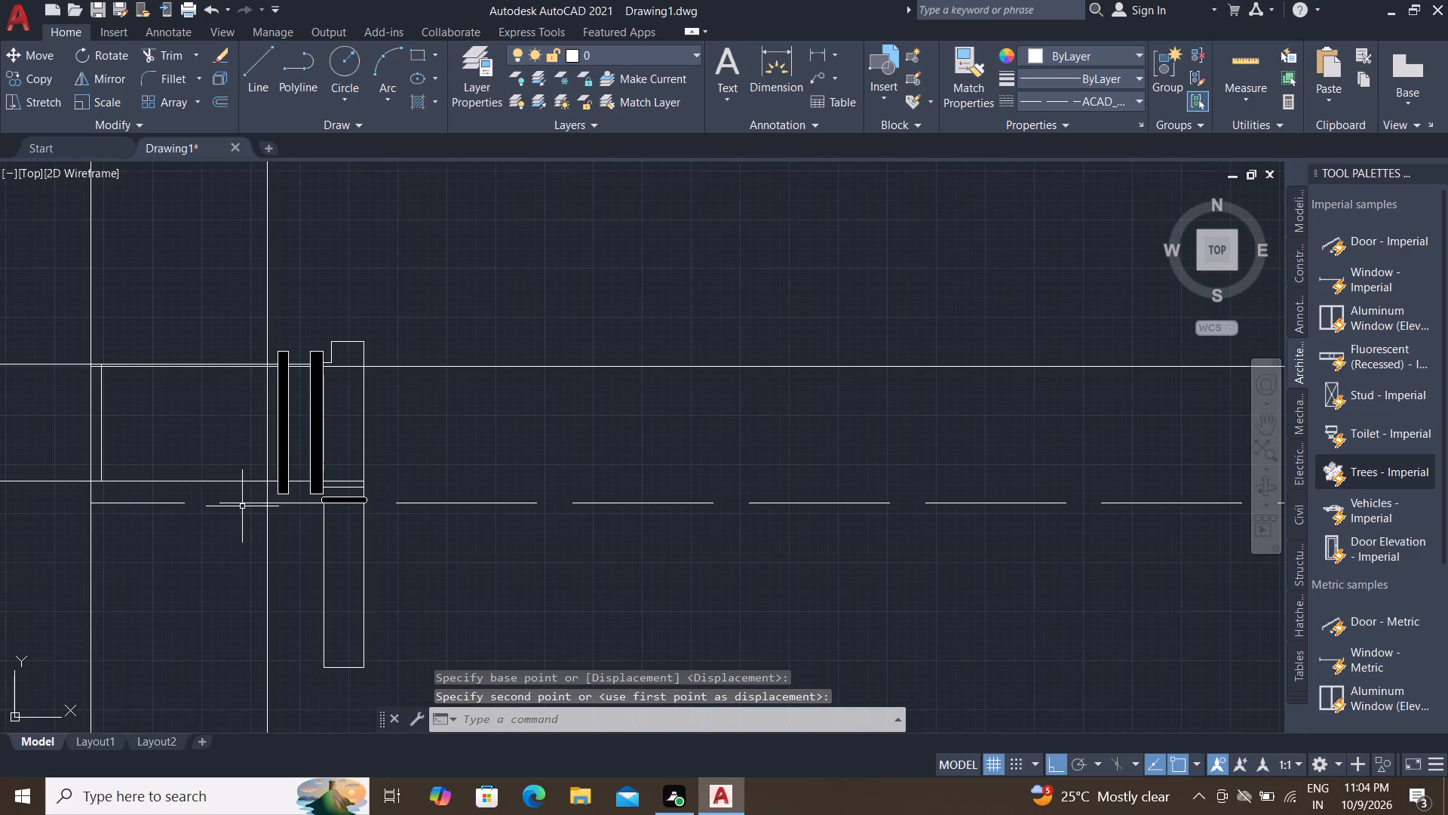
text(TR)
key(space)
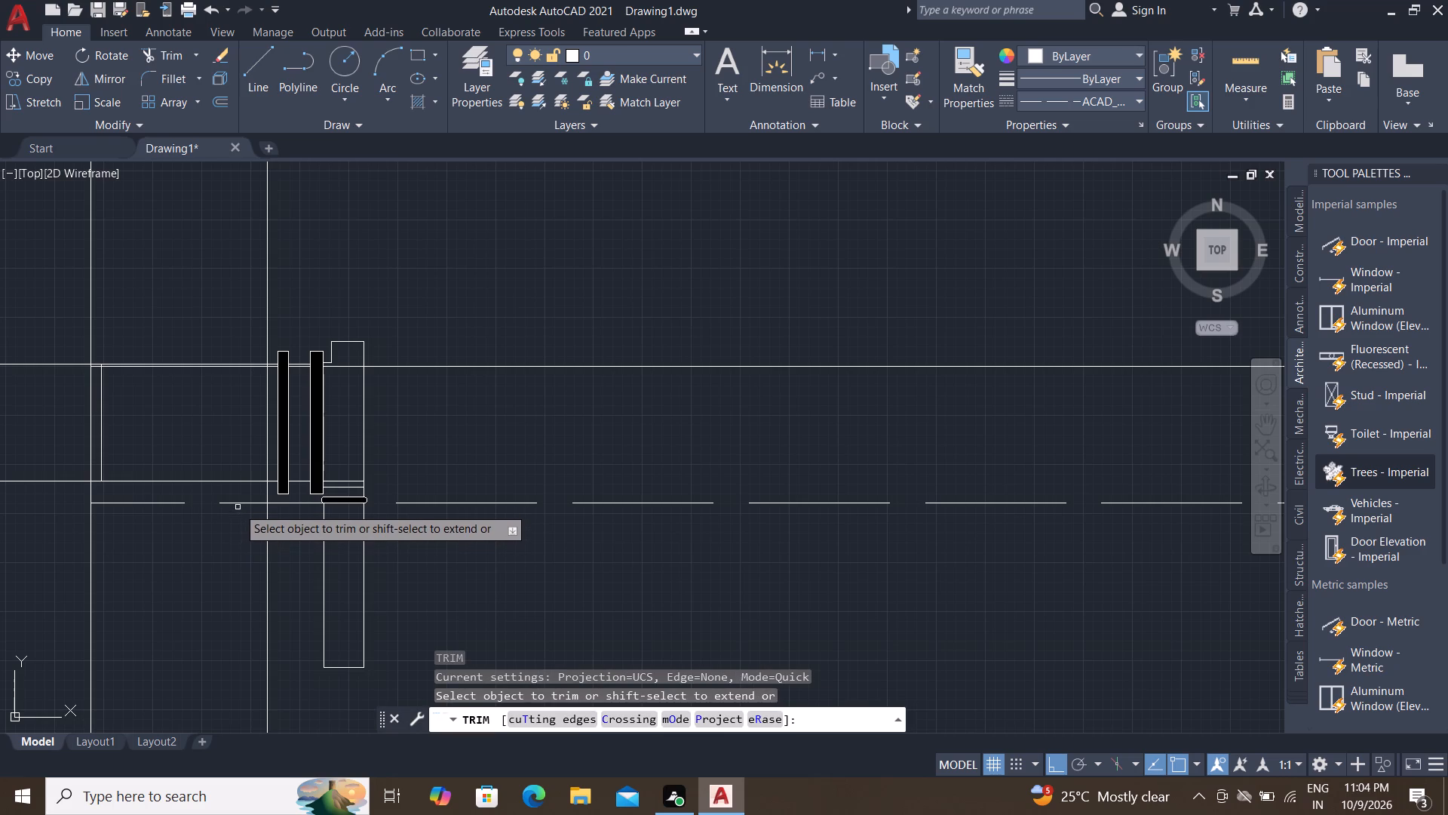
click(238, 503)
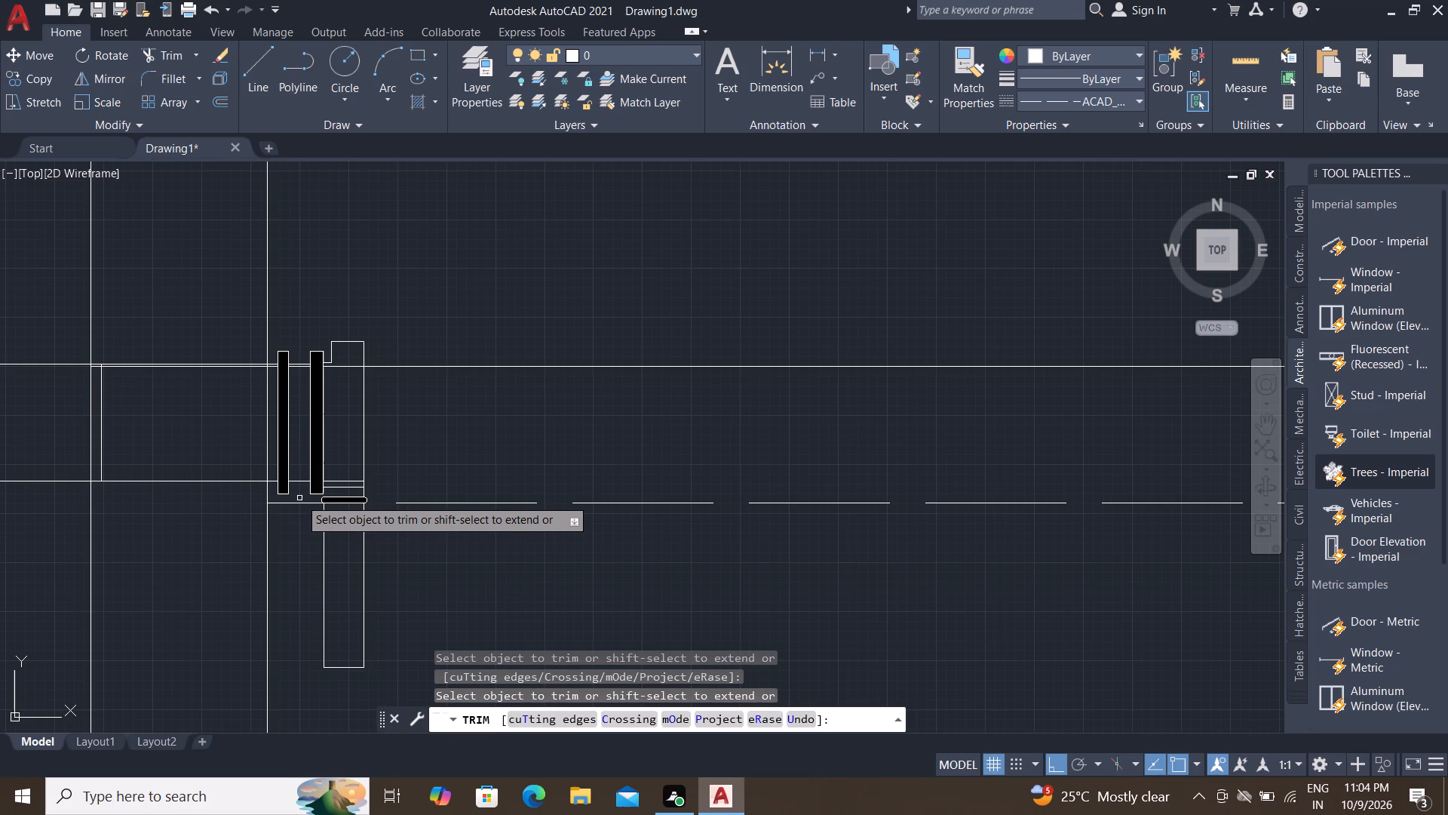
click(305, 504)
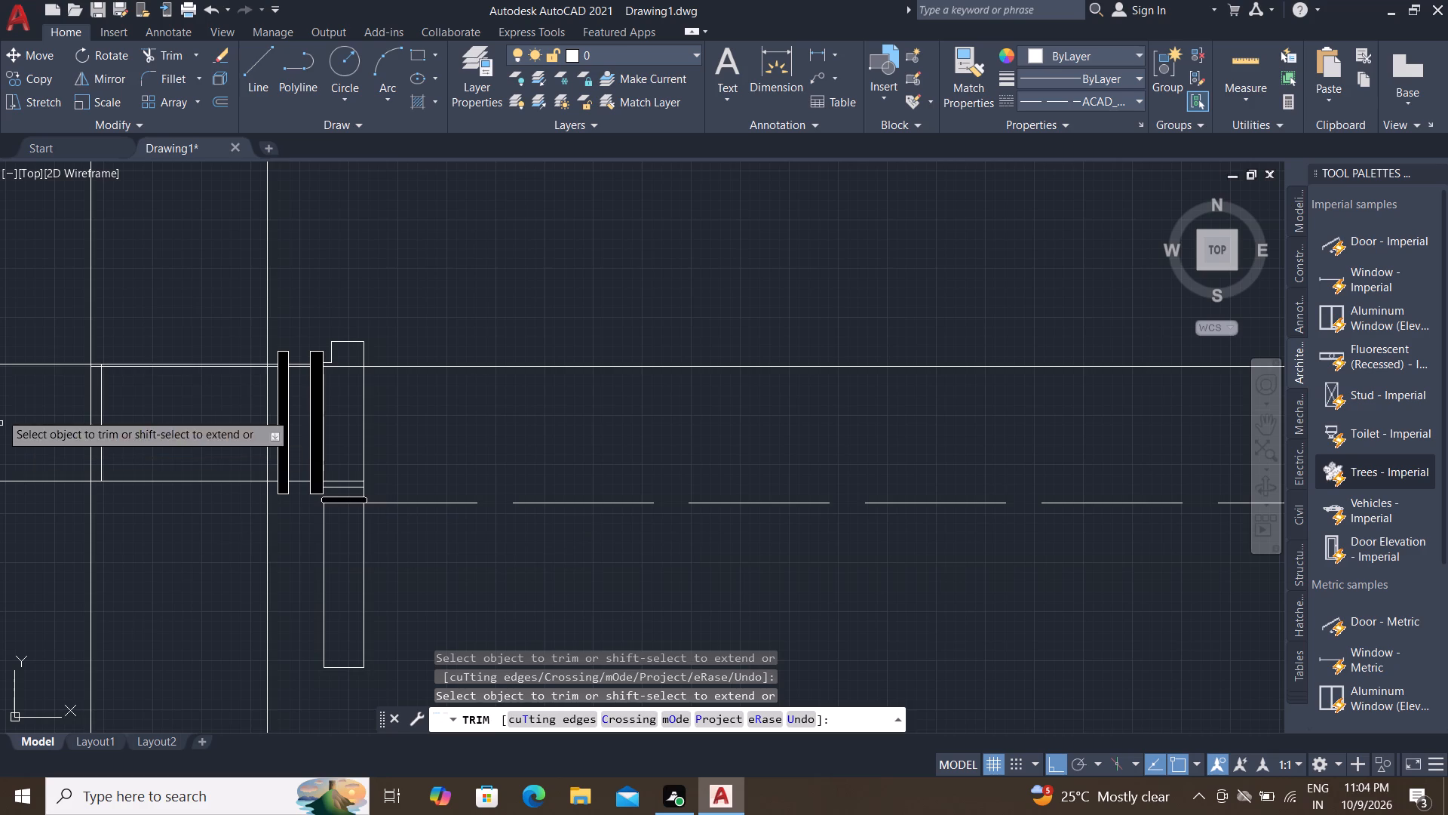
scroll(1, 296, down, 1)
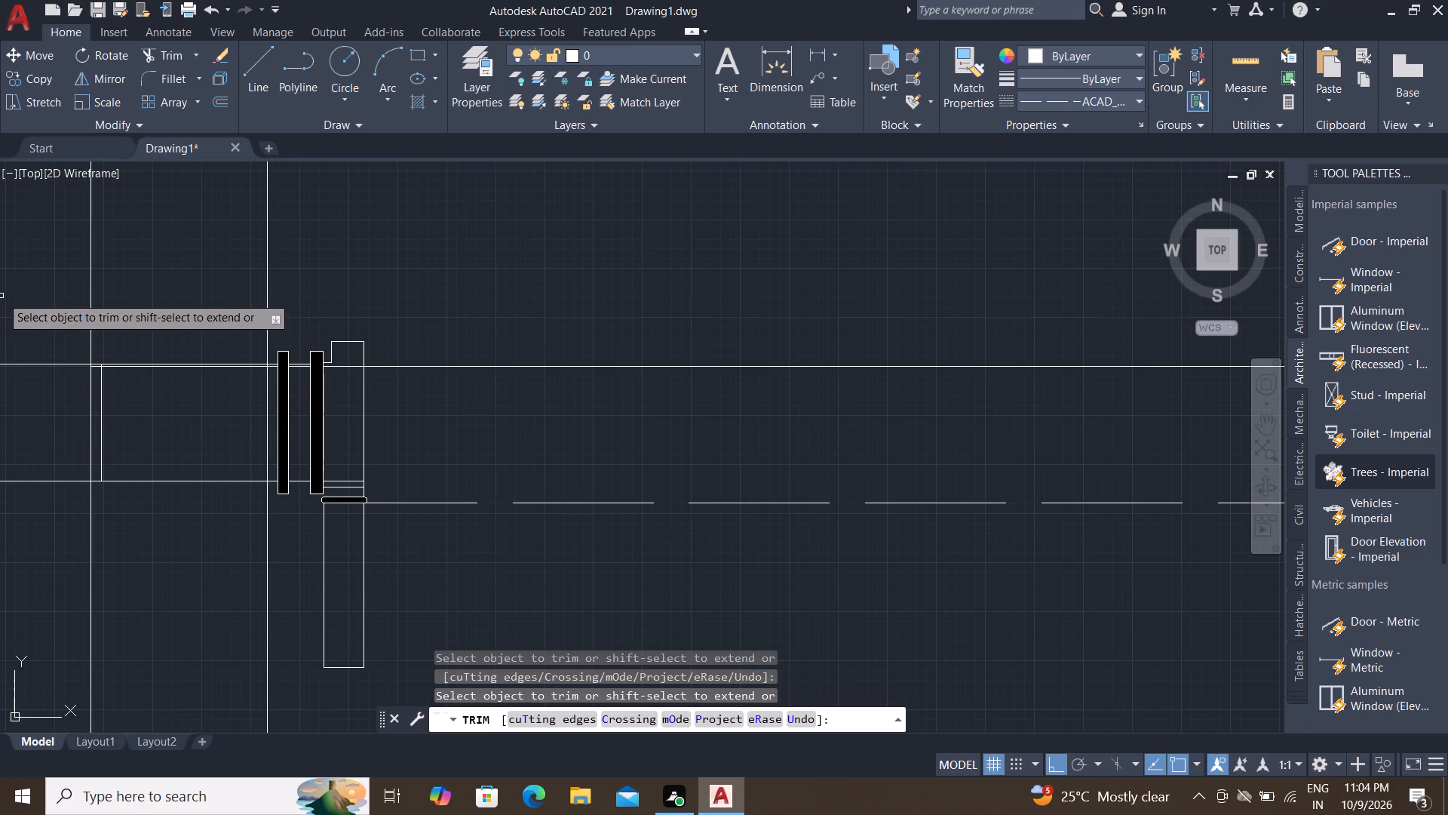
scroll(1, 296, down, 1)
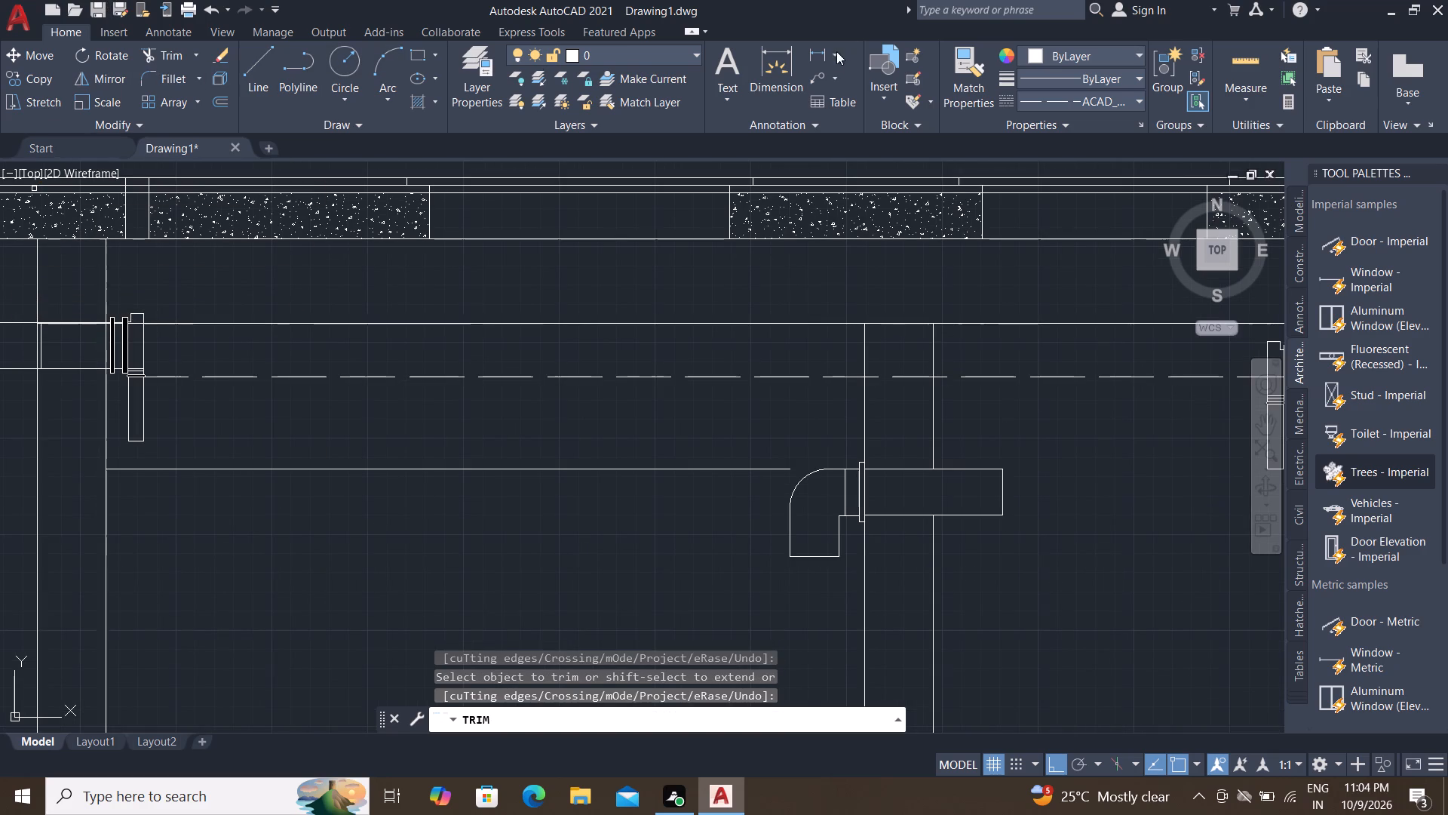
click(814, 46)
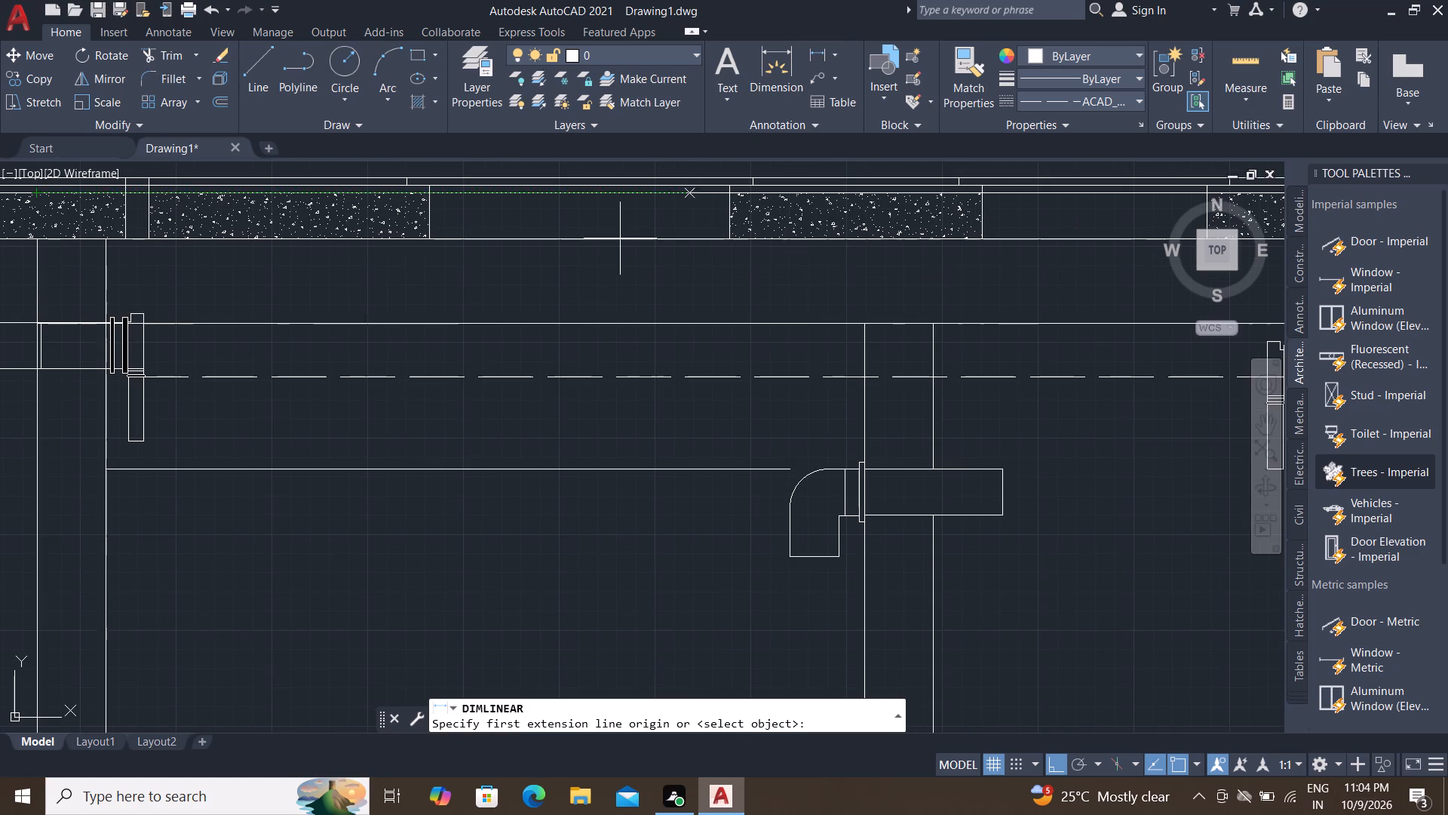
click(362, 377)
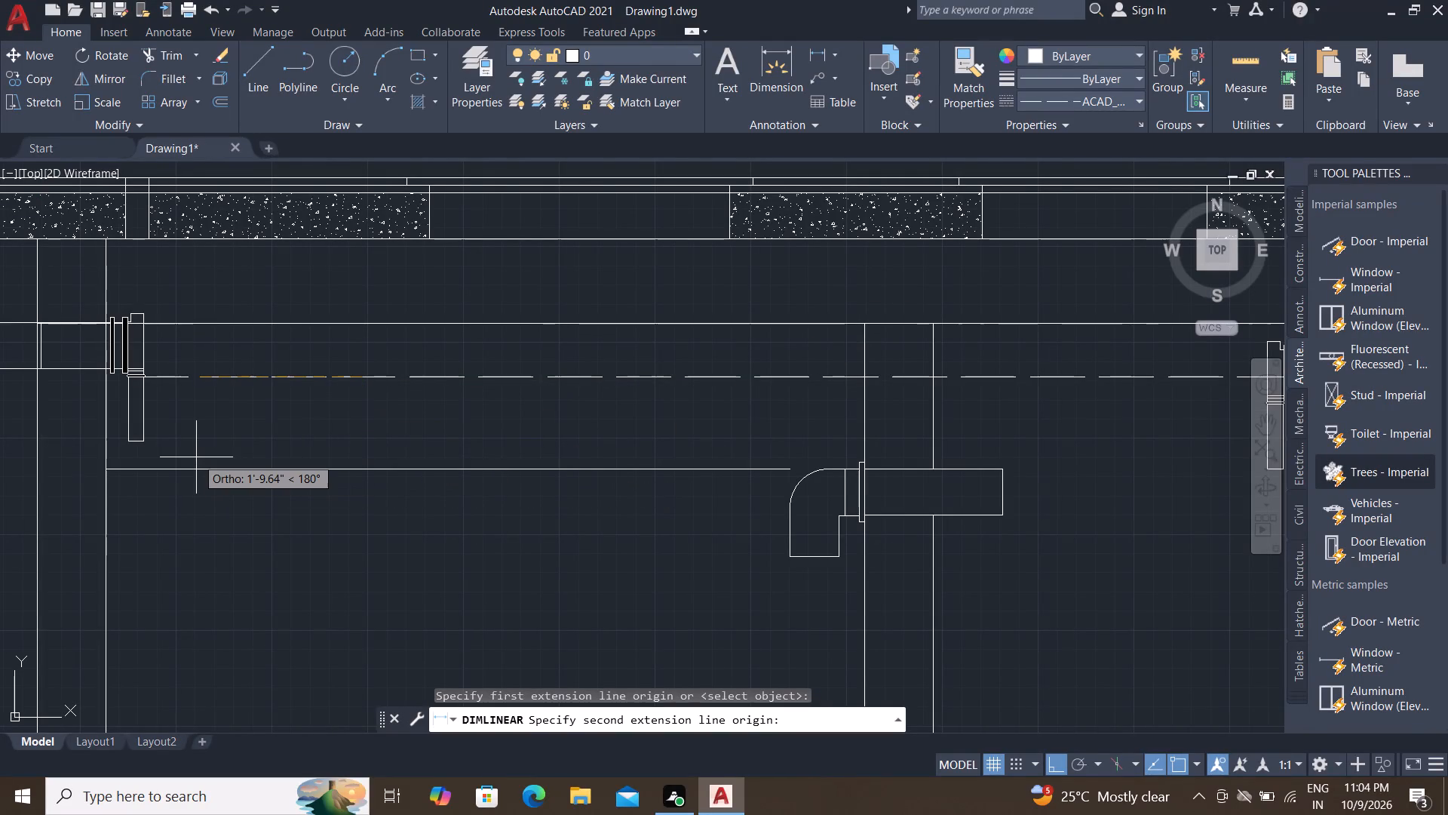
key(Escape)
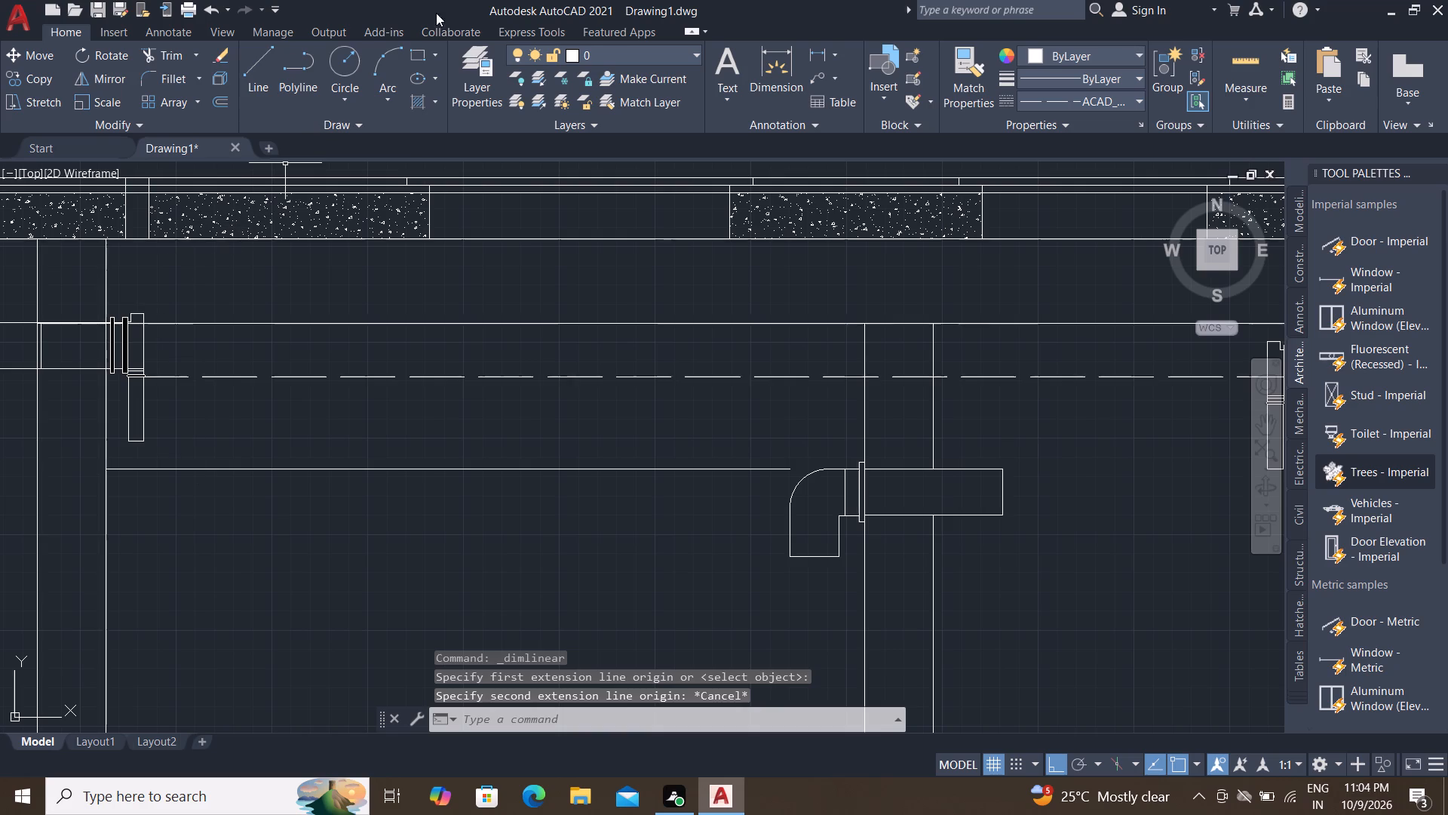
Add a vertical linear dimension from the dashed level line to the solid horizontal line below it, beside the left drop pipe.
click(812, 50)
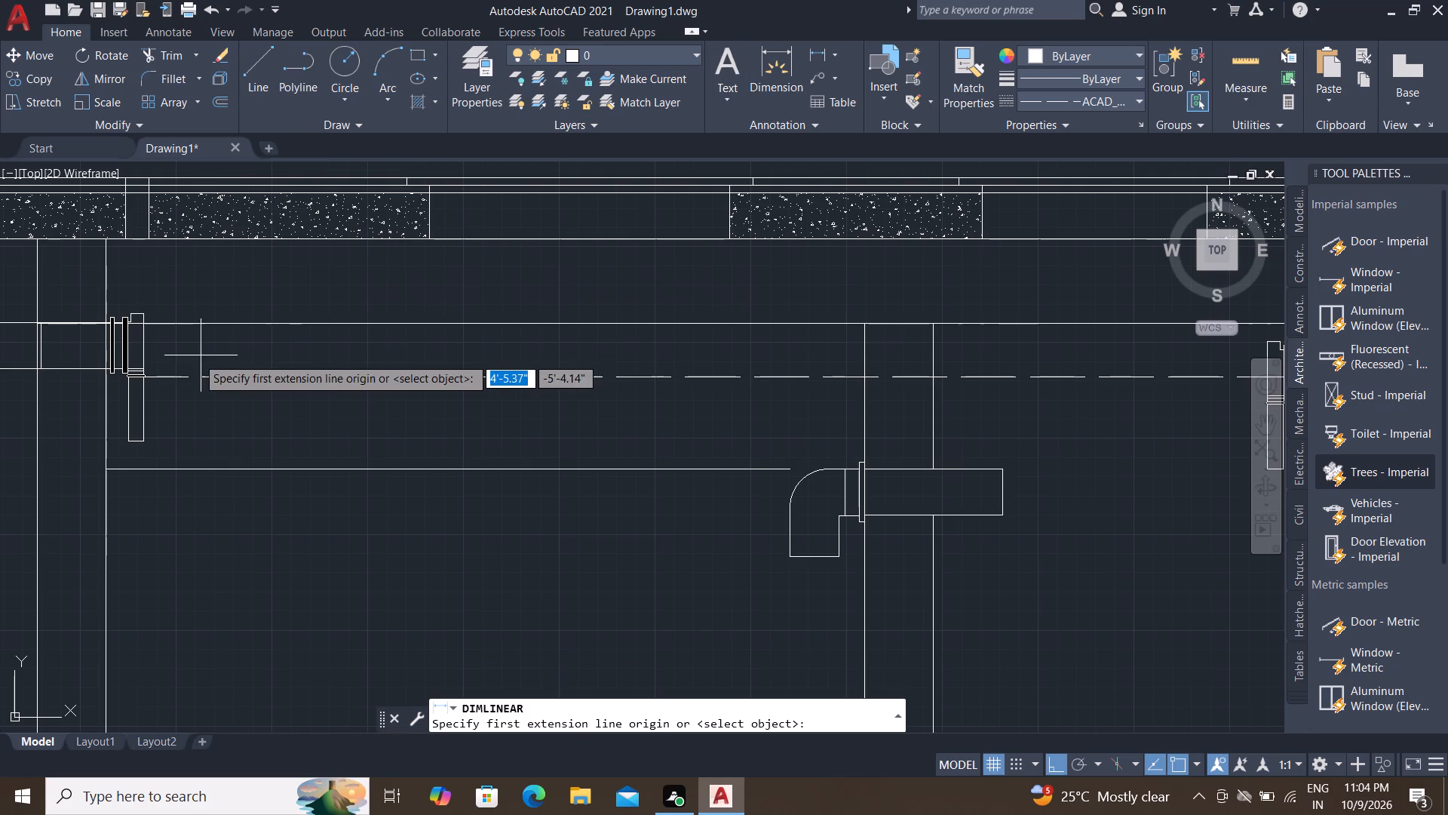
click(163, 377)
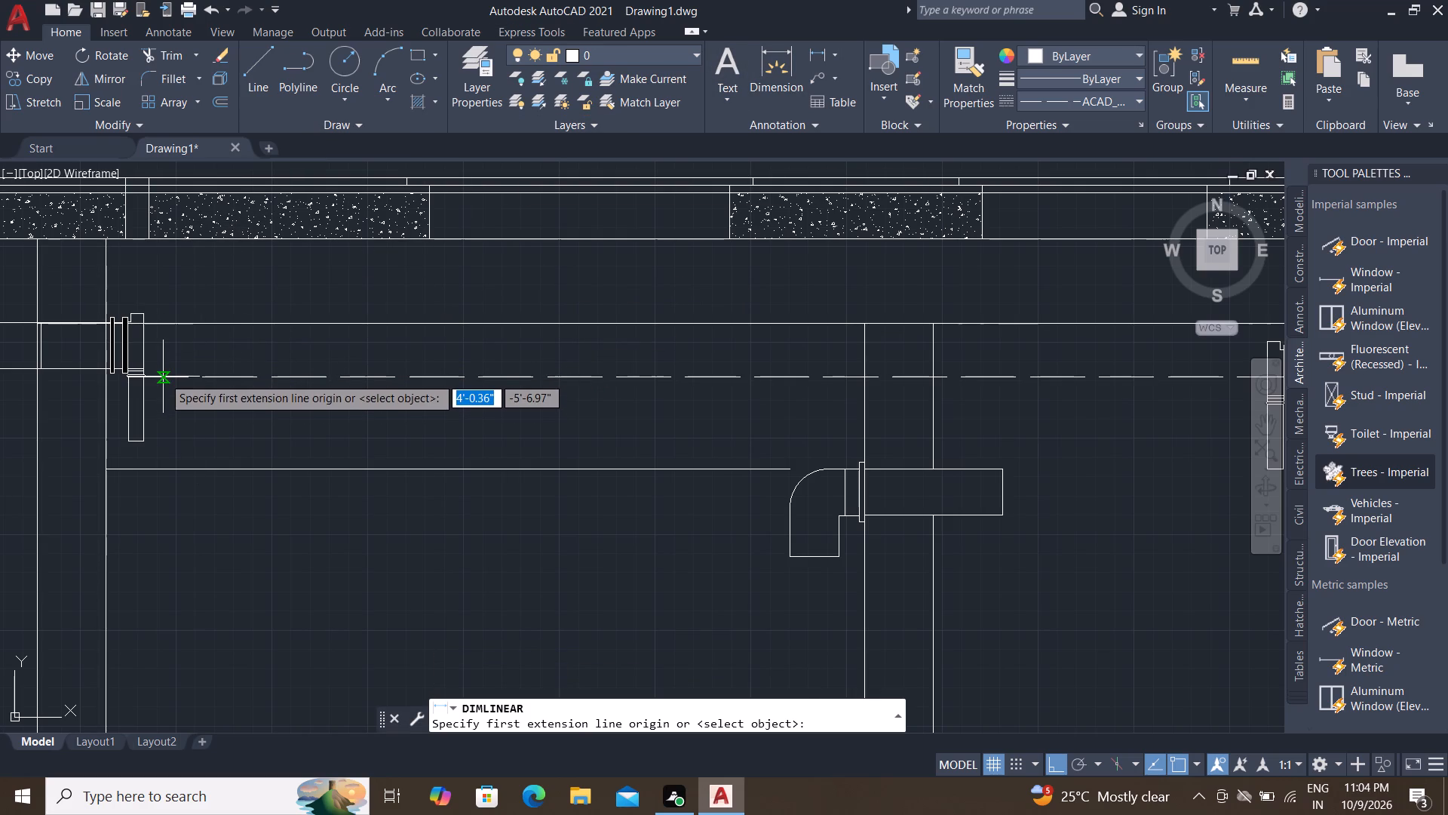
click(161, 469)
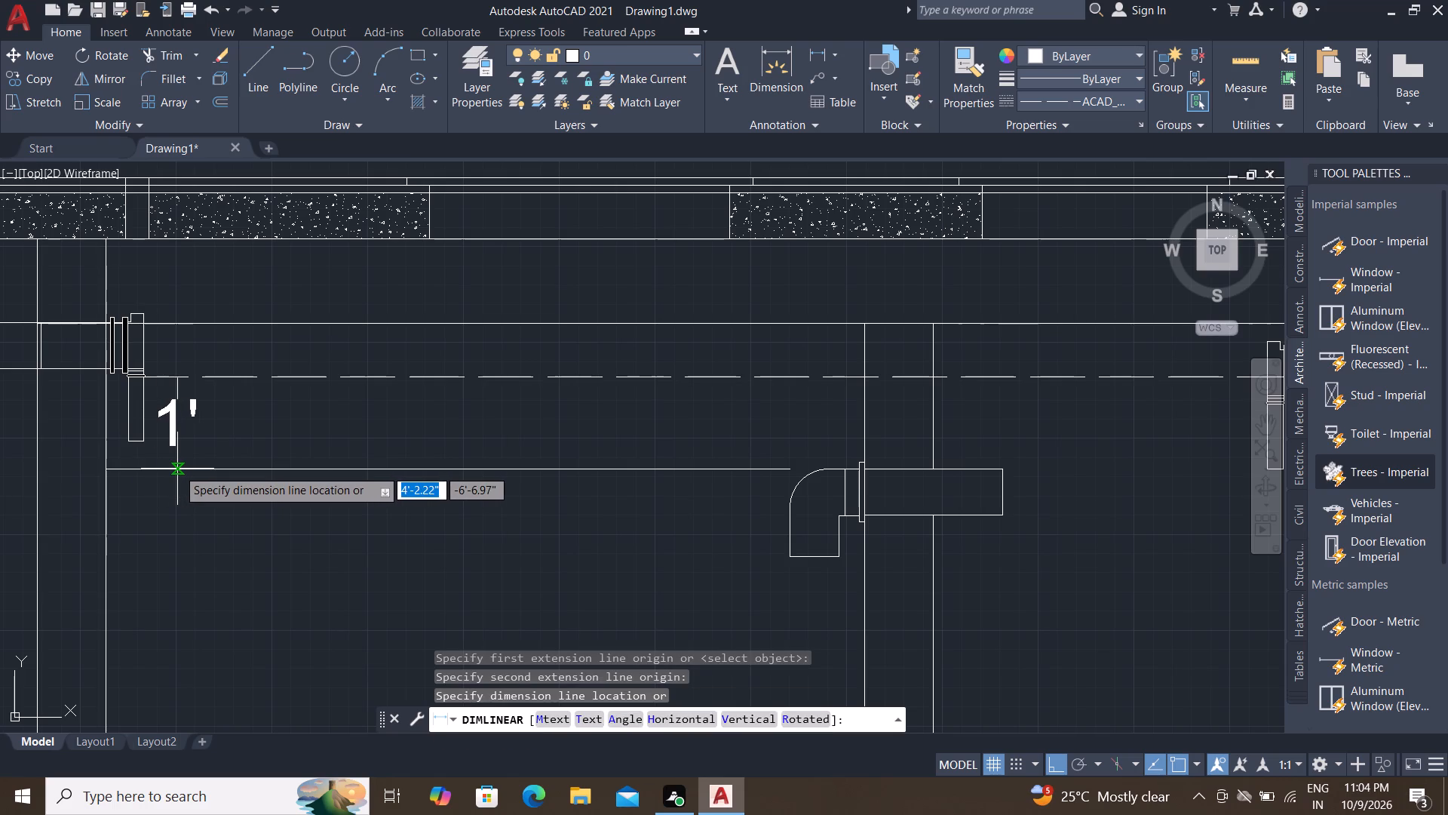
click(177, 469)
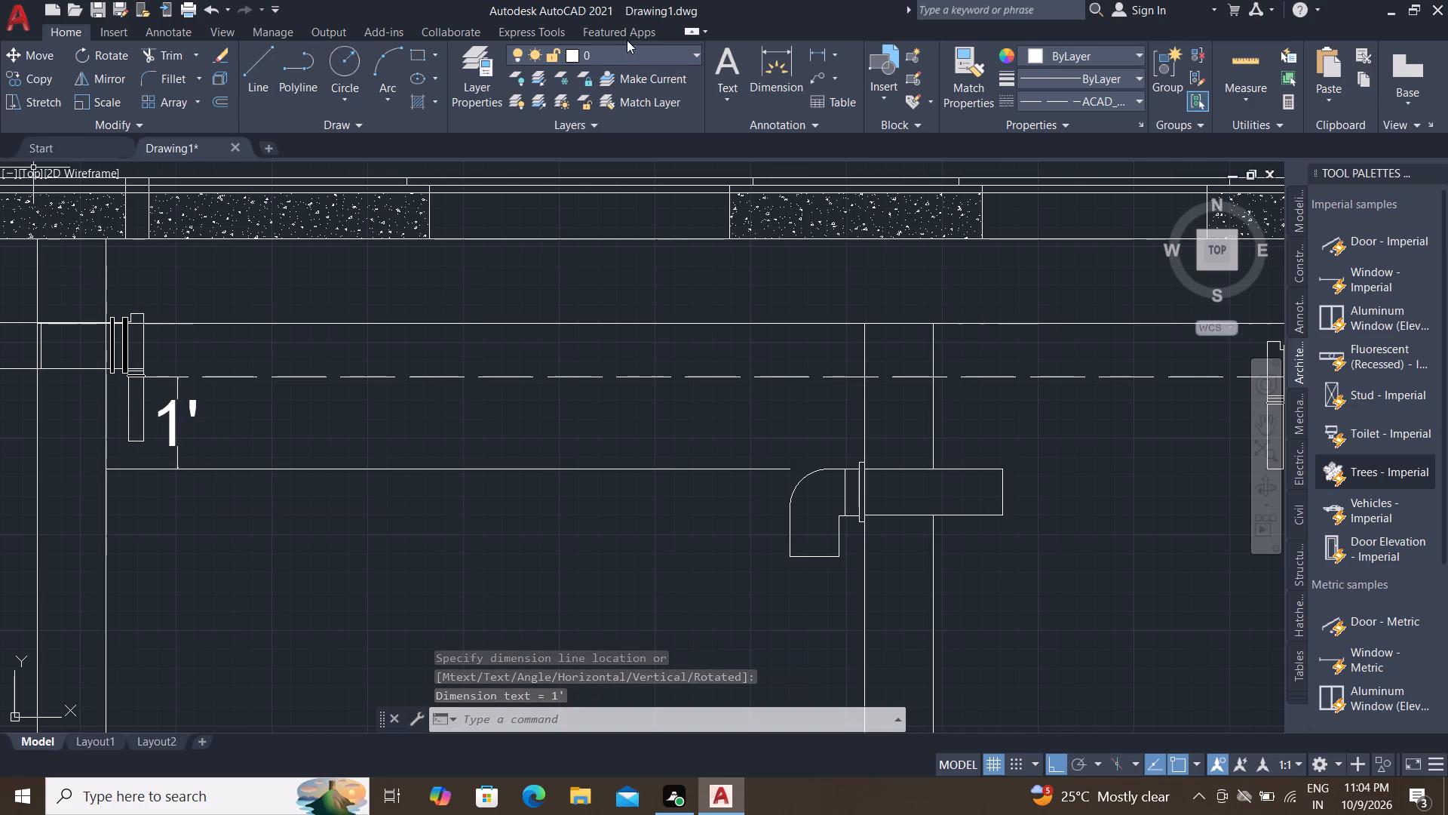
Add a vertical linear dimension from the dashed level line down to the top of the floor slab, inward of the first dimension.
click(811, 40)
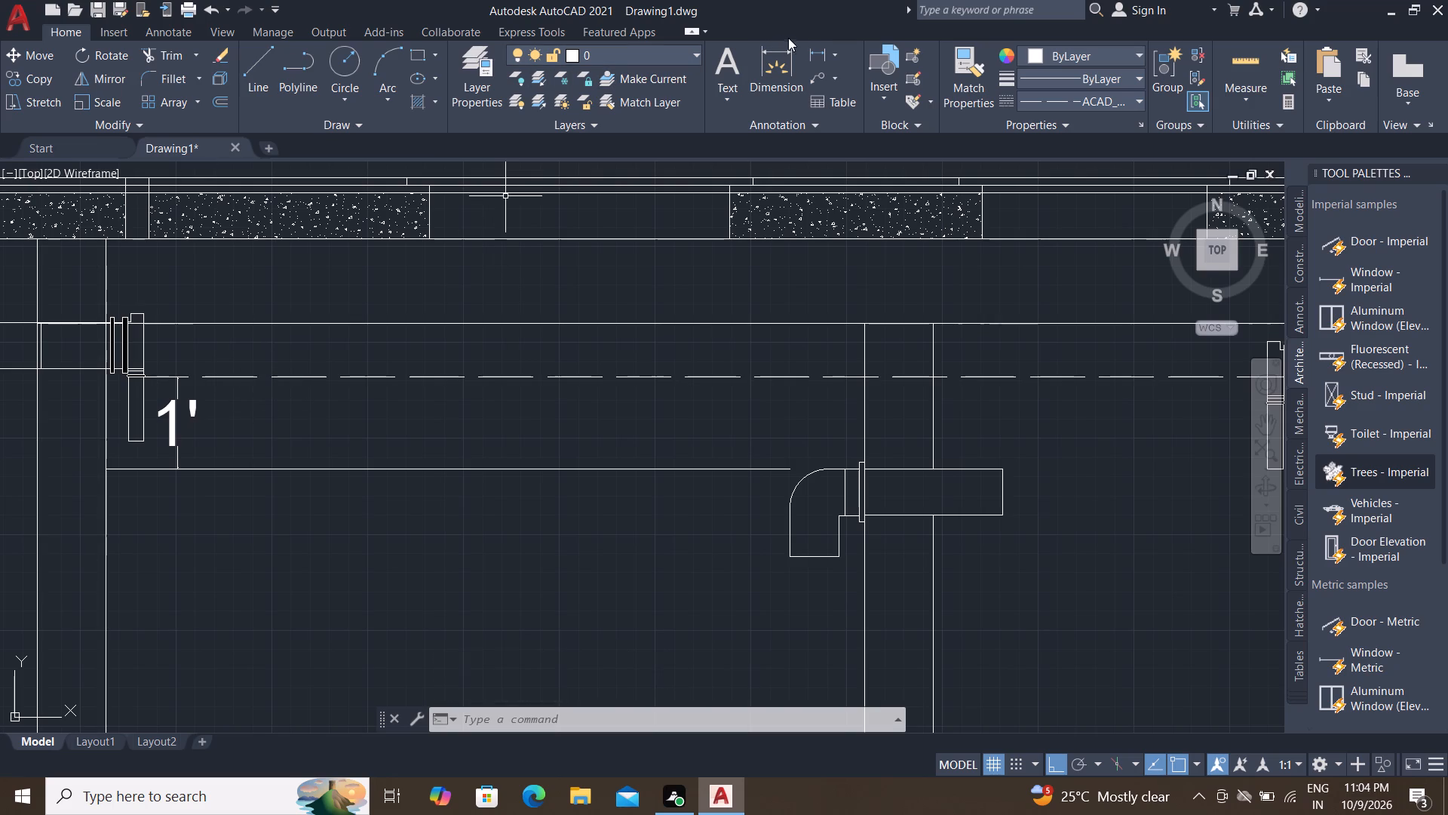
click(818, 45)
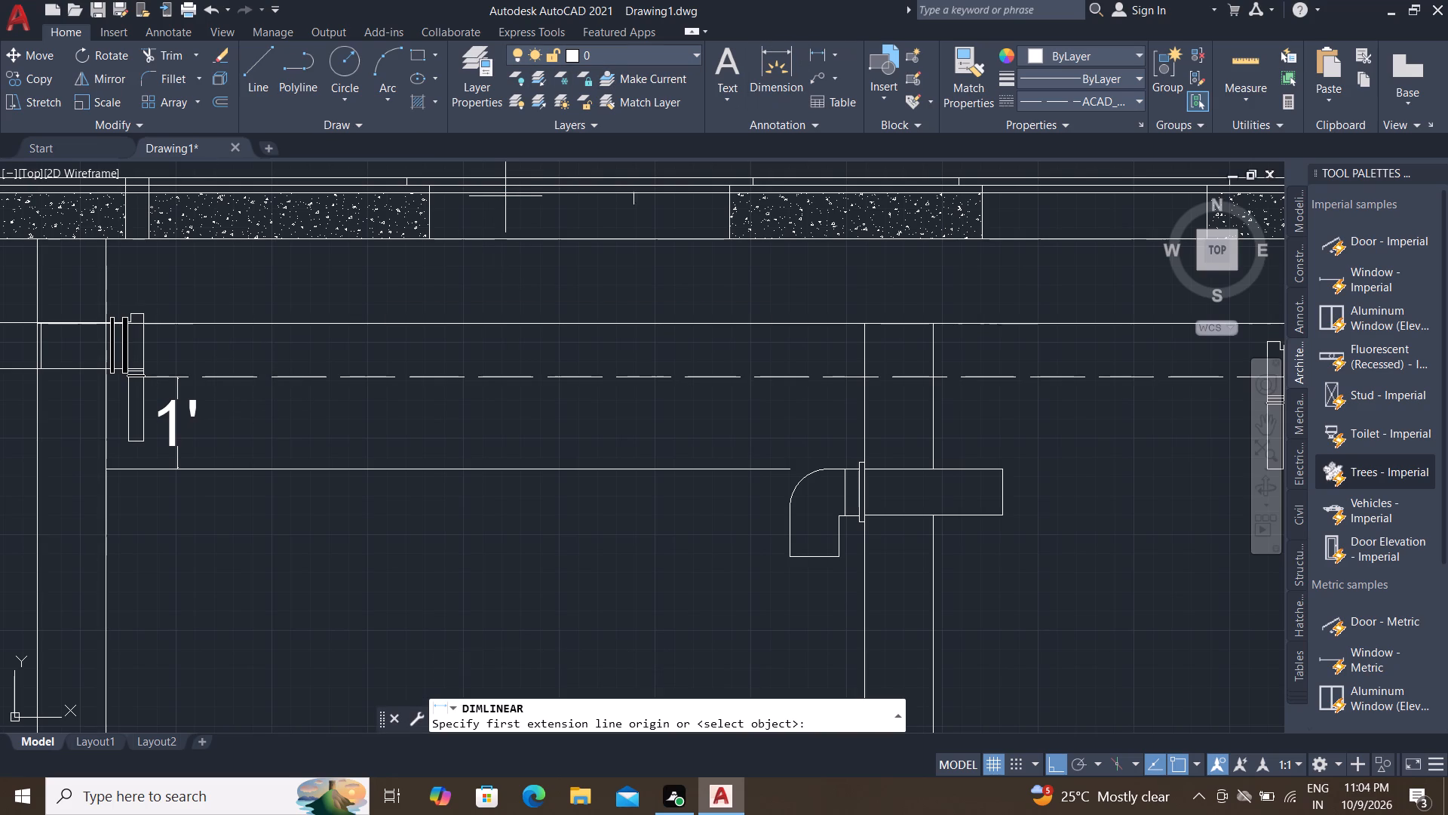
click(219, 378)
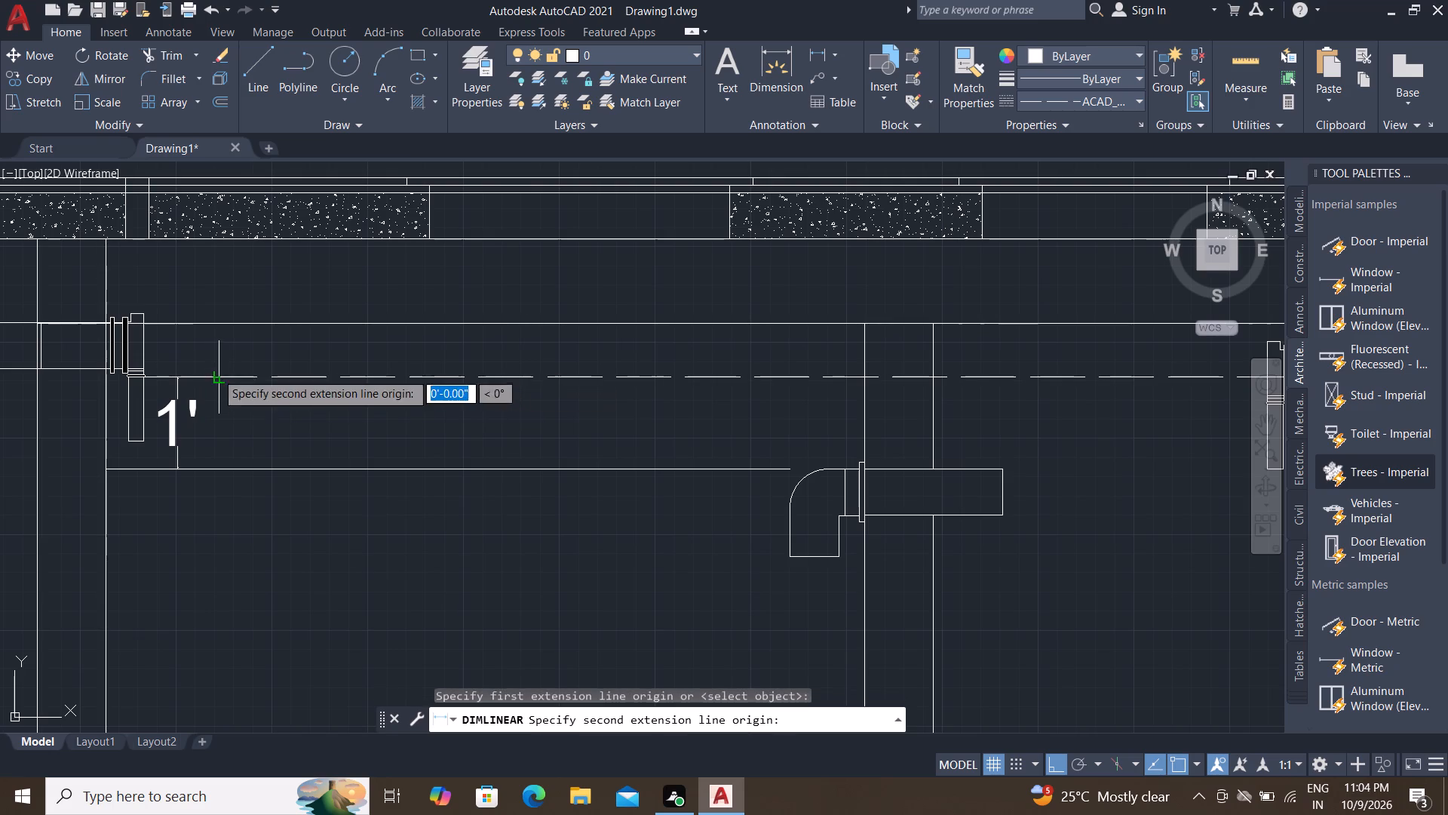
scroll(213, 544, down, 2)
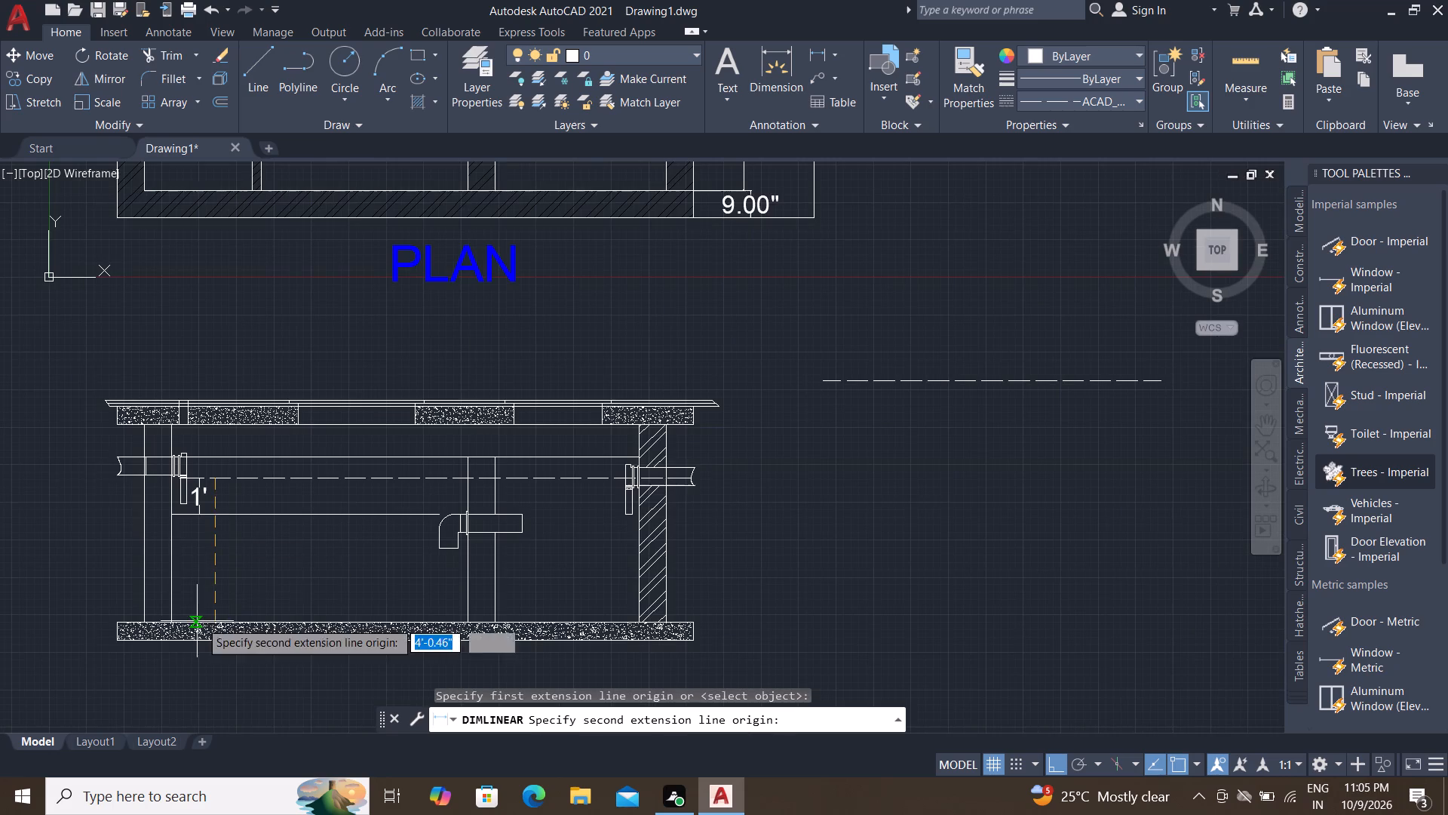
scroll(221, 620, up, 7)
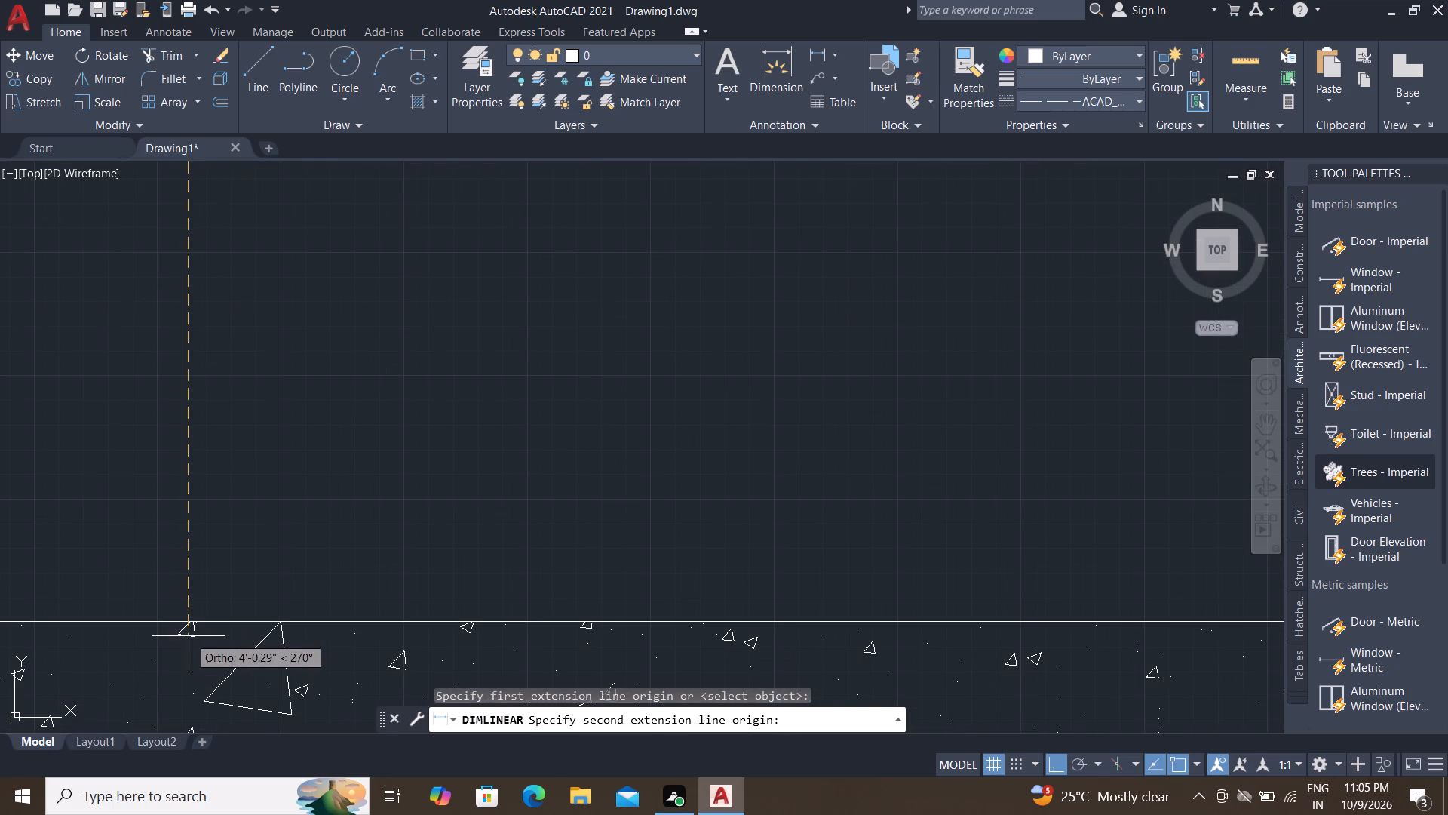
scroll(183, 622, up, 4)
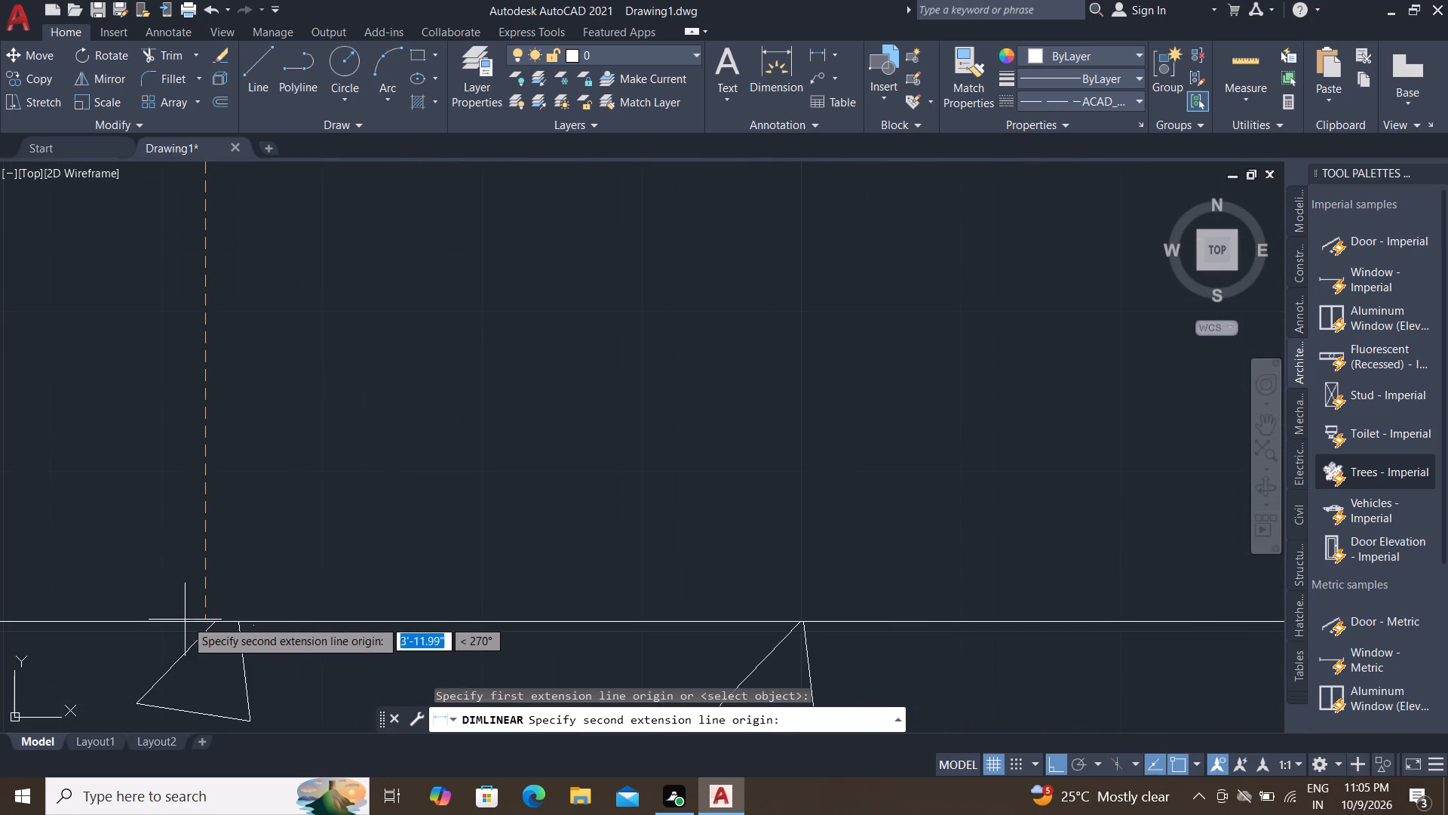
click(203, 617)
scroll(203, 616, down, 3)
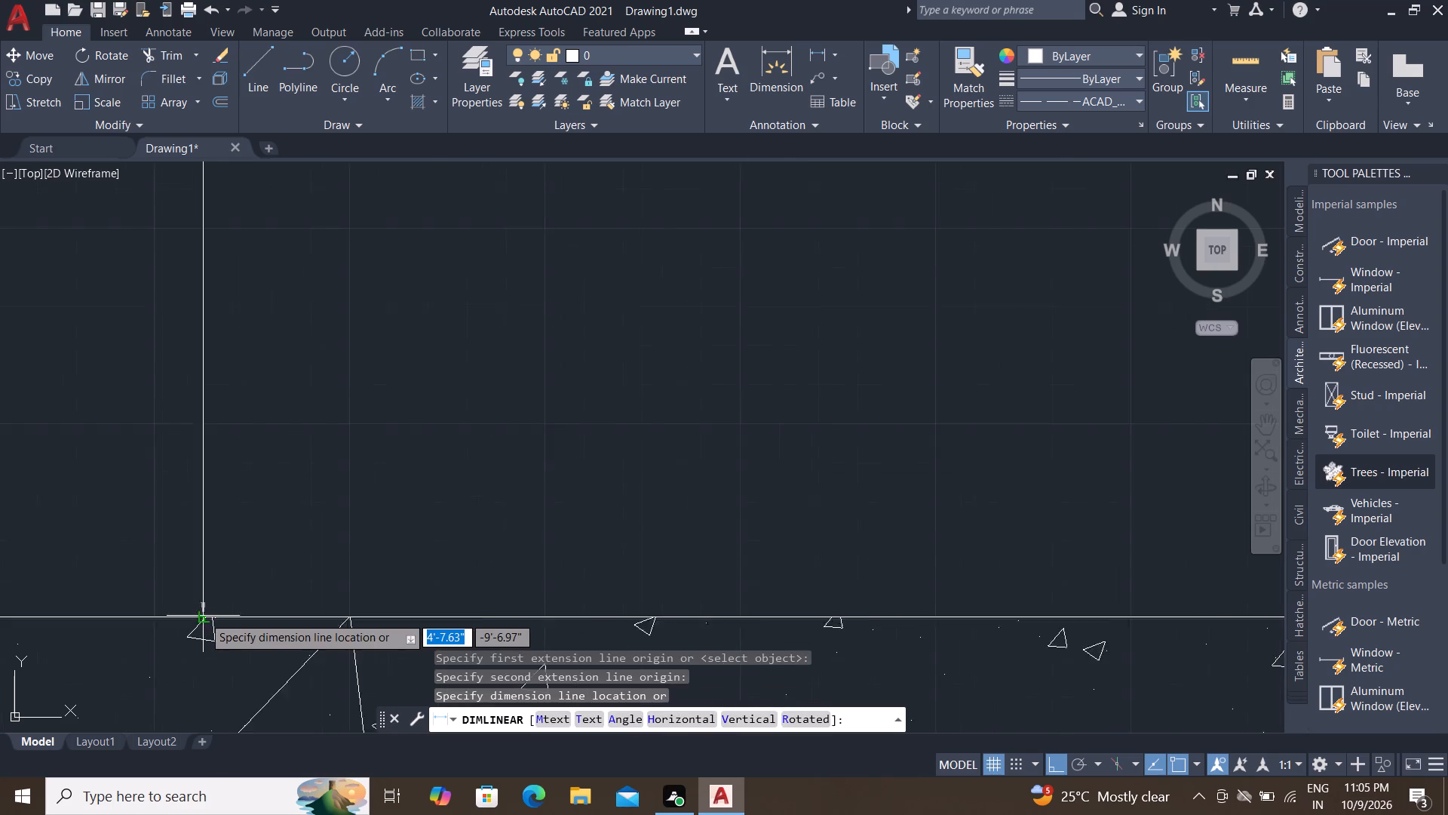
scroll(203, 616, down, 4)
click(203, 616)
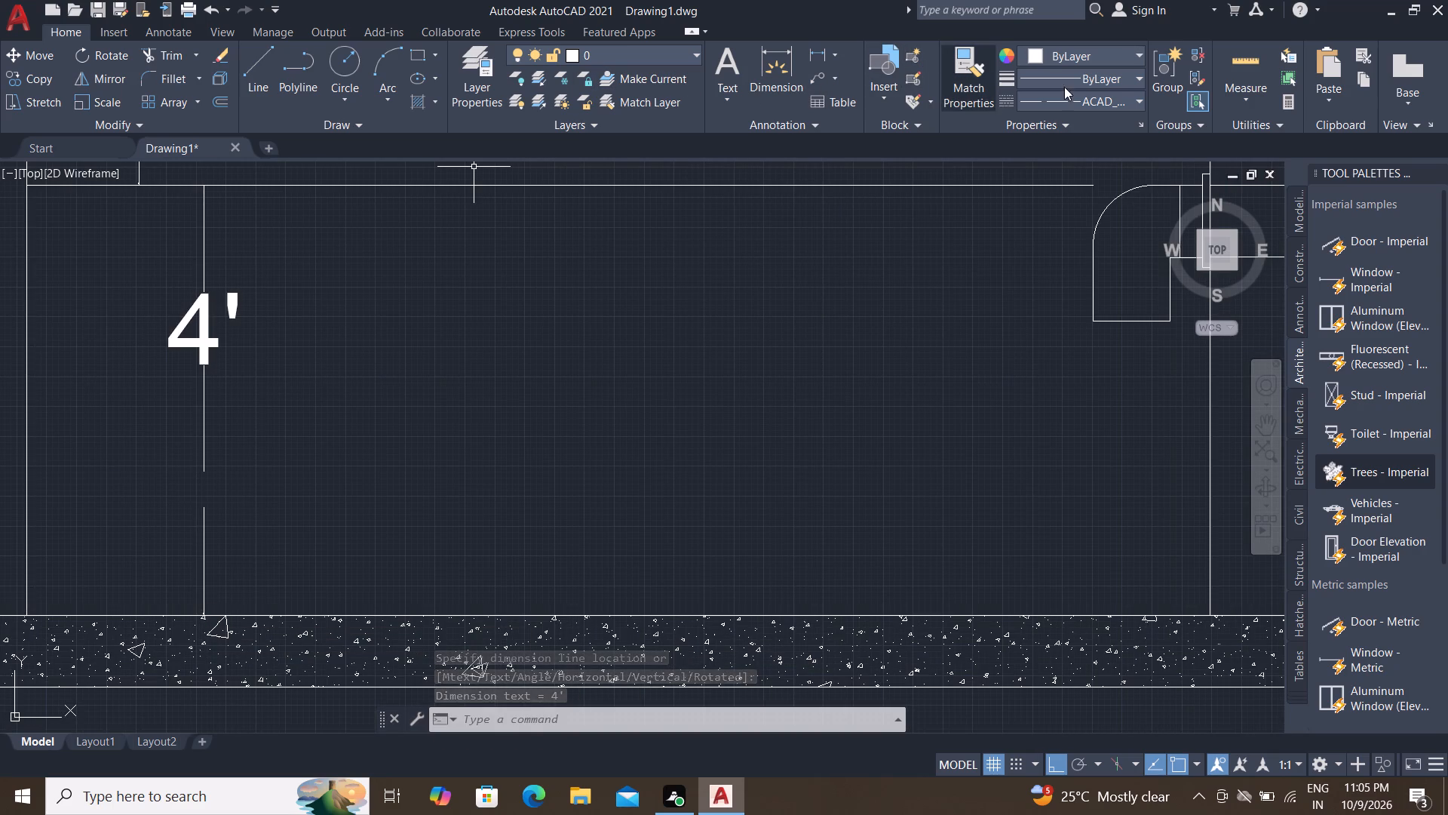
Set the current linetype to ByLayer.
click(1124, 96)
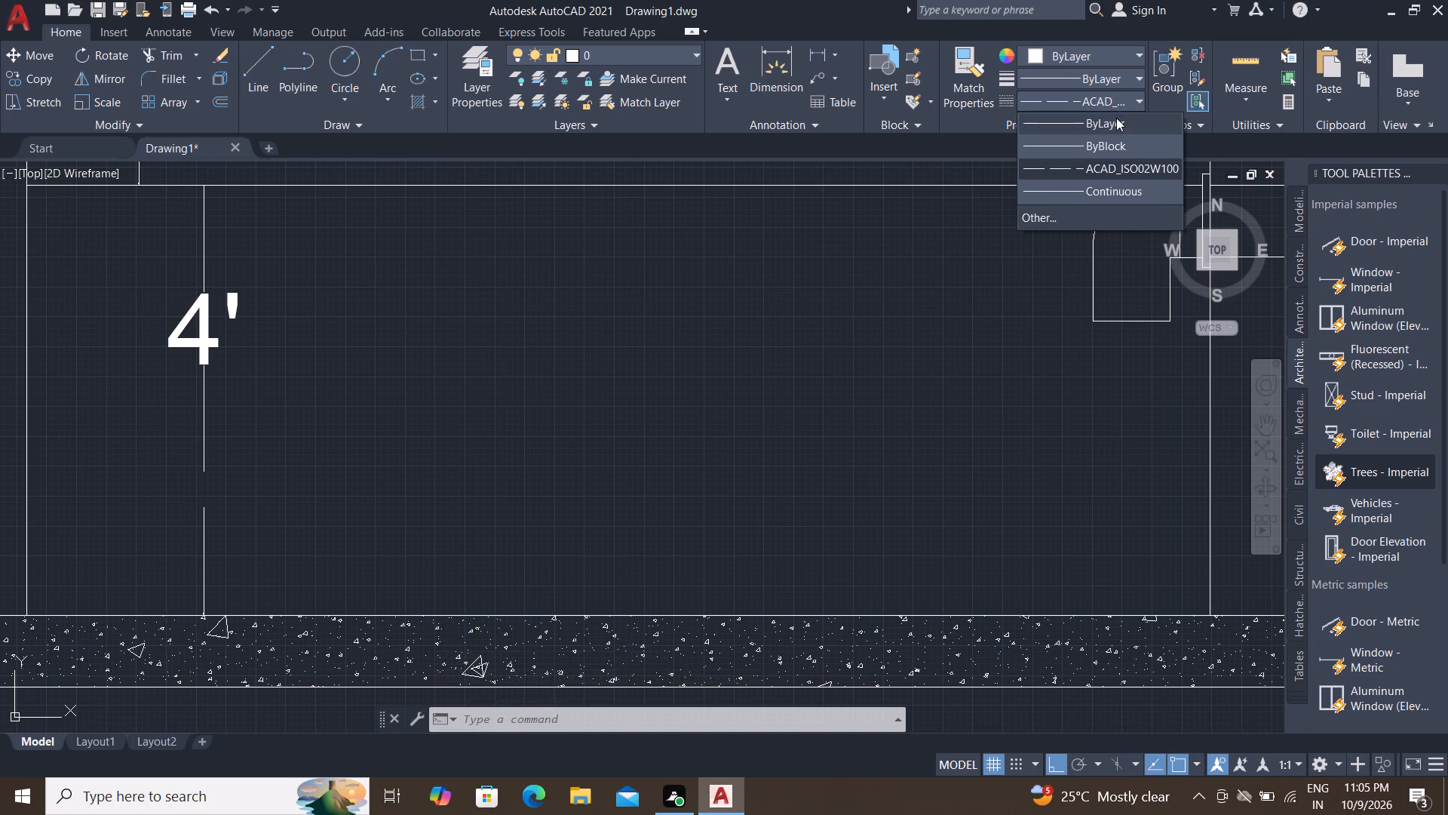
click(1115, 121)
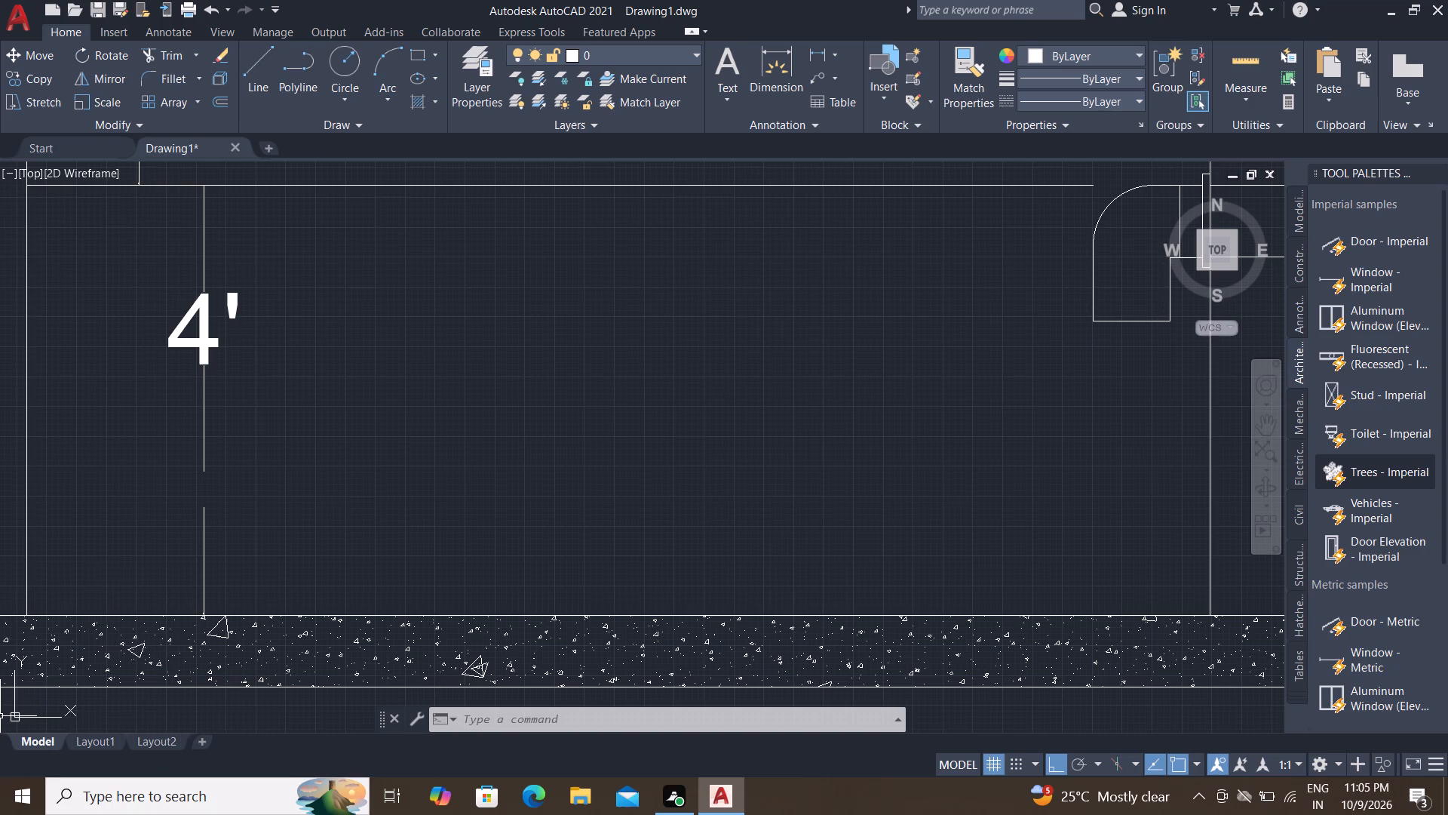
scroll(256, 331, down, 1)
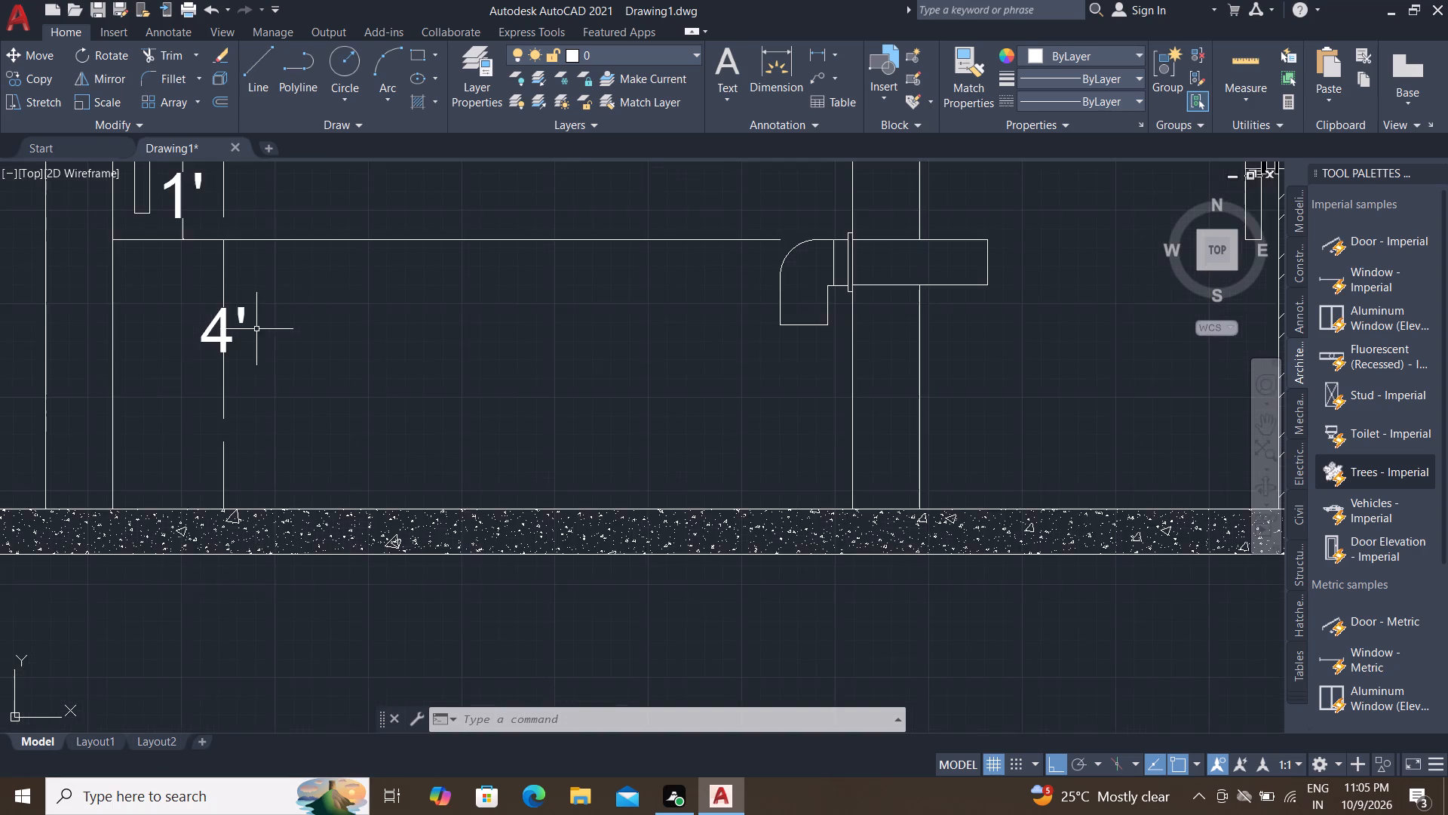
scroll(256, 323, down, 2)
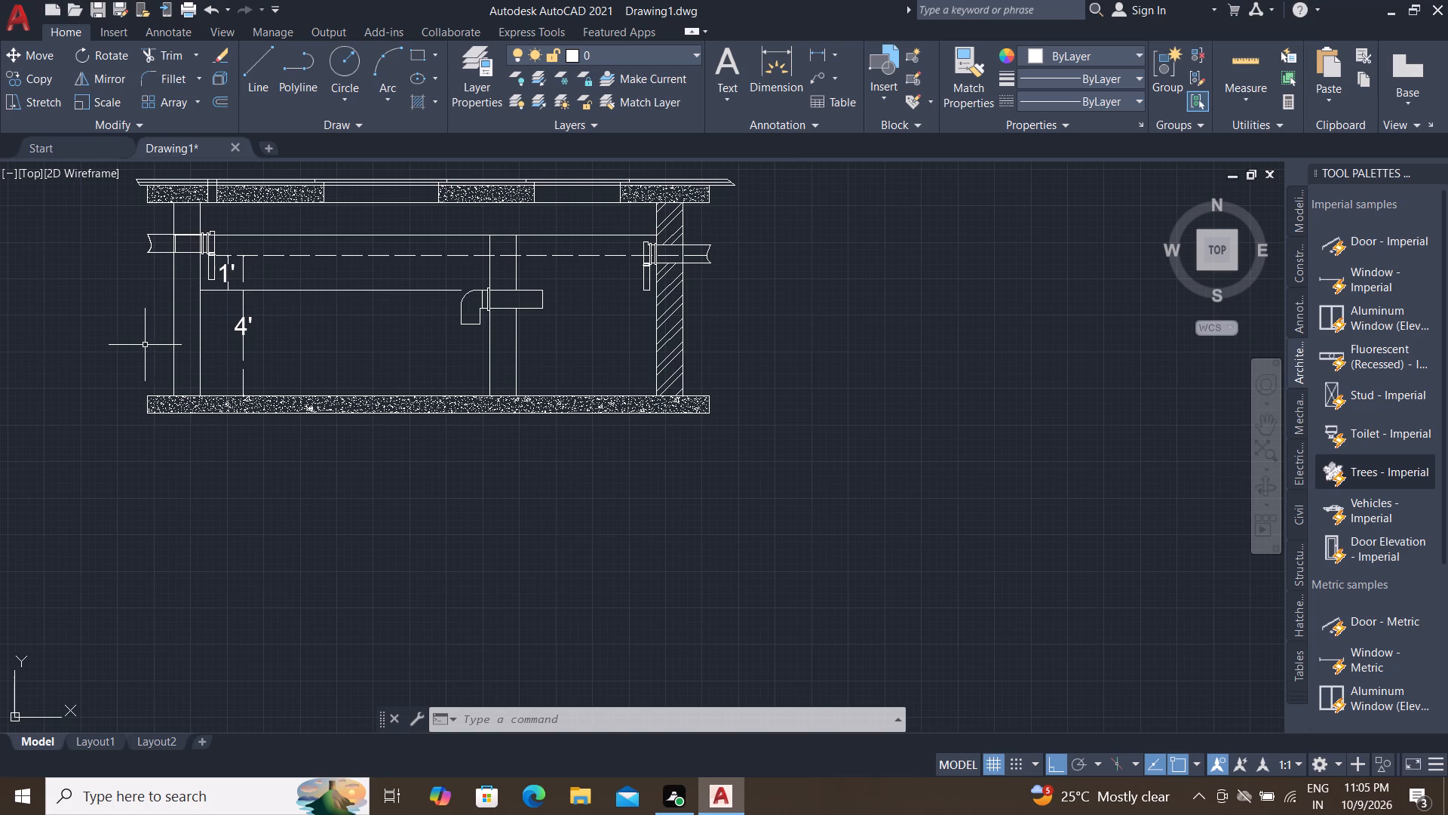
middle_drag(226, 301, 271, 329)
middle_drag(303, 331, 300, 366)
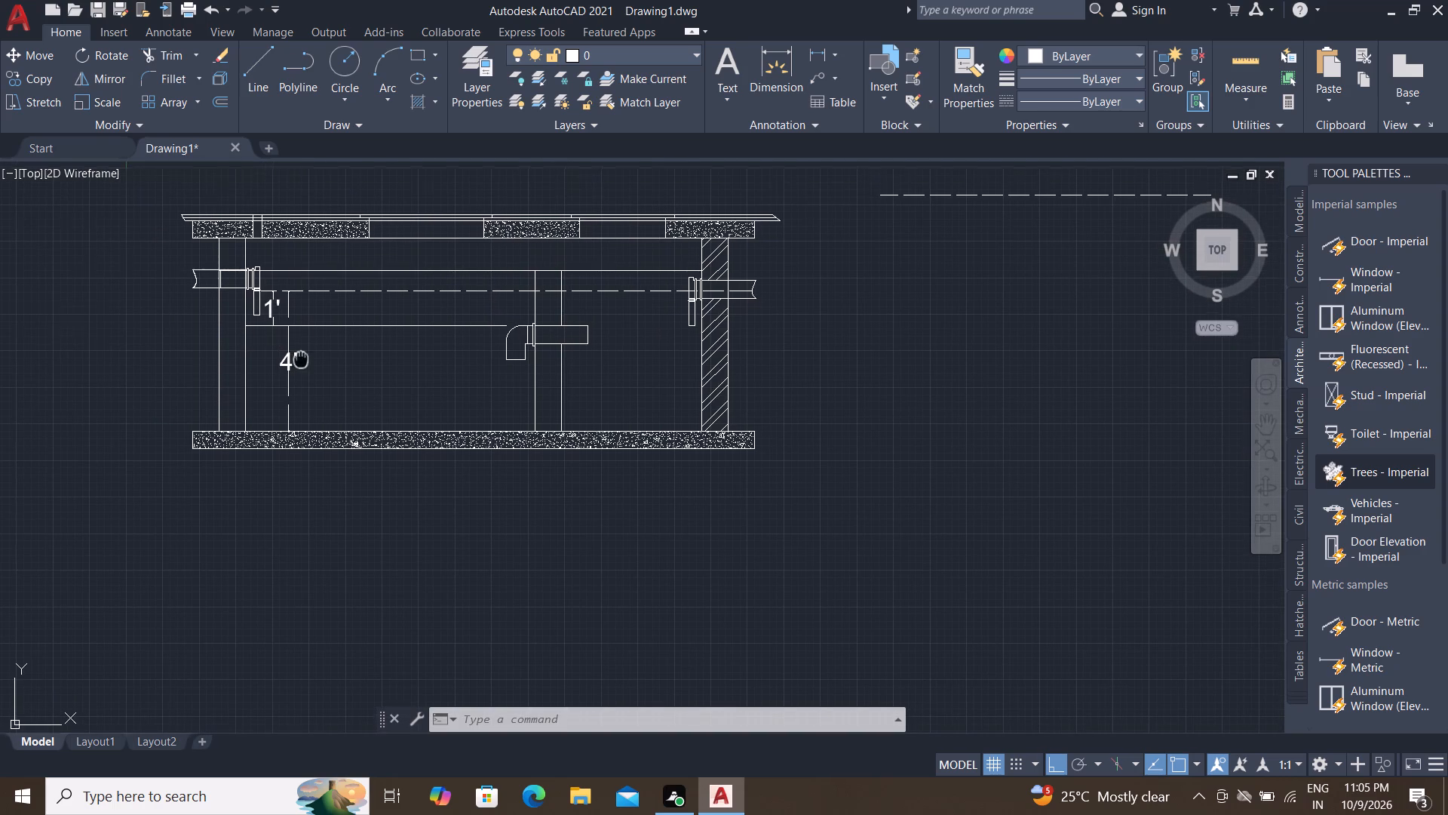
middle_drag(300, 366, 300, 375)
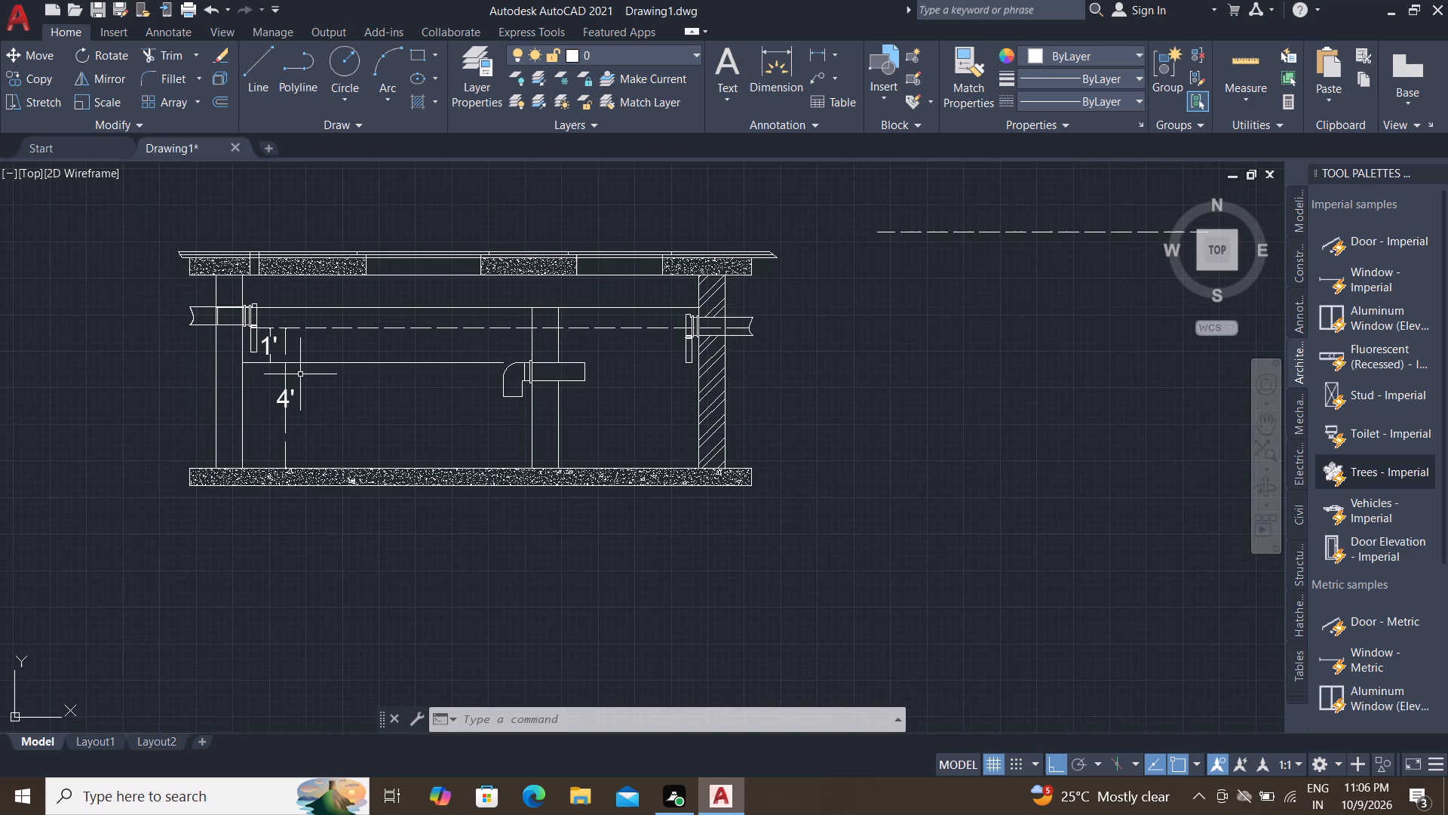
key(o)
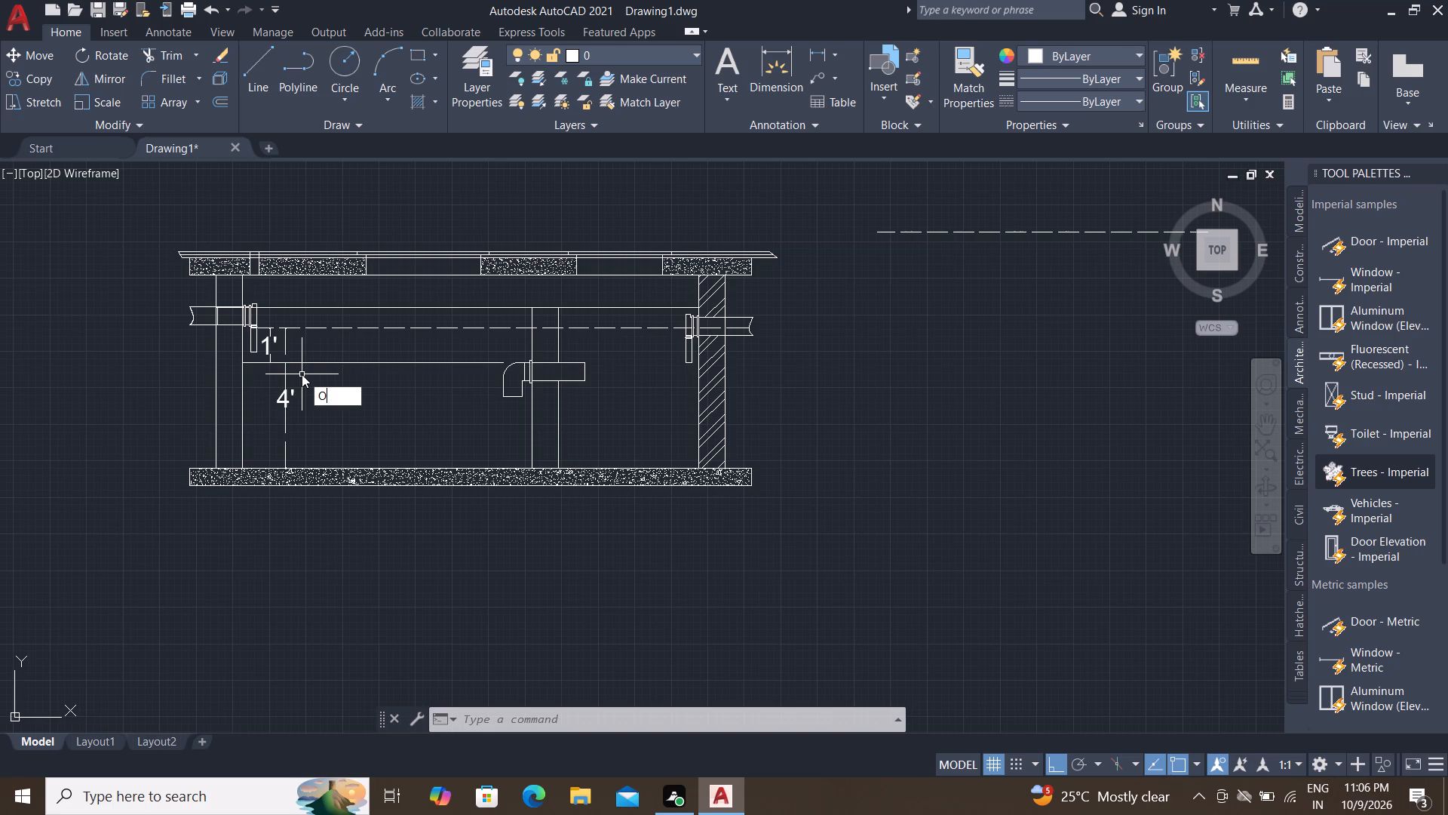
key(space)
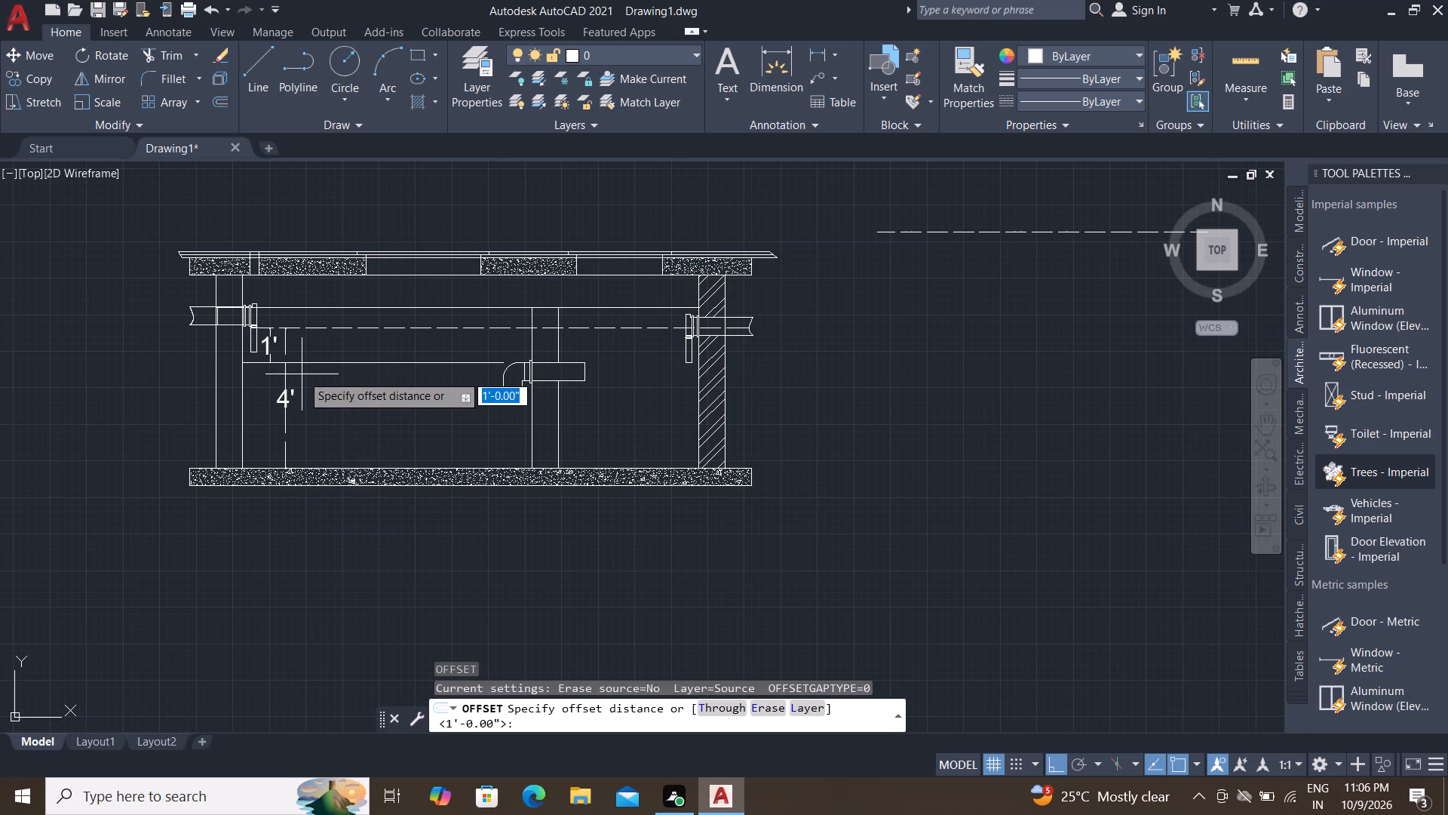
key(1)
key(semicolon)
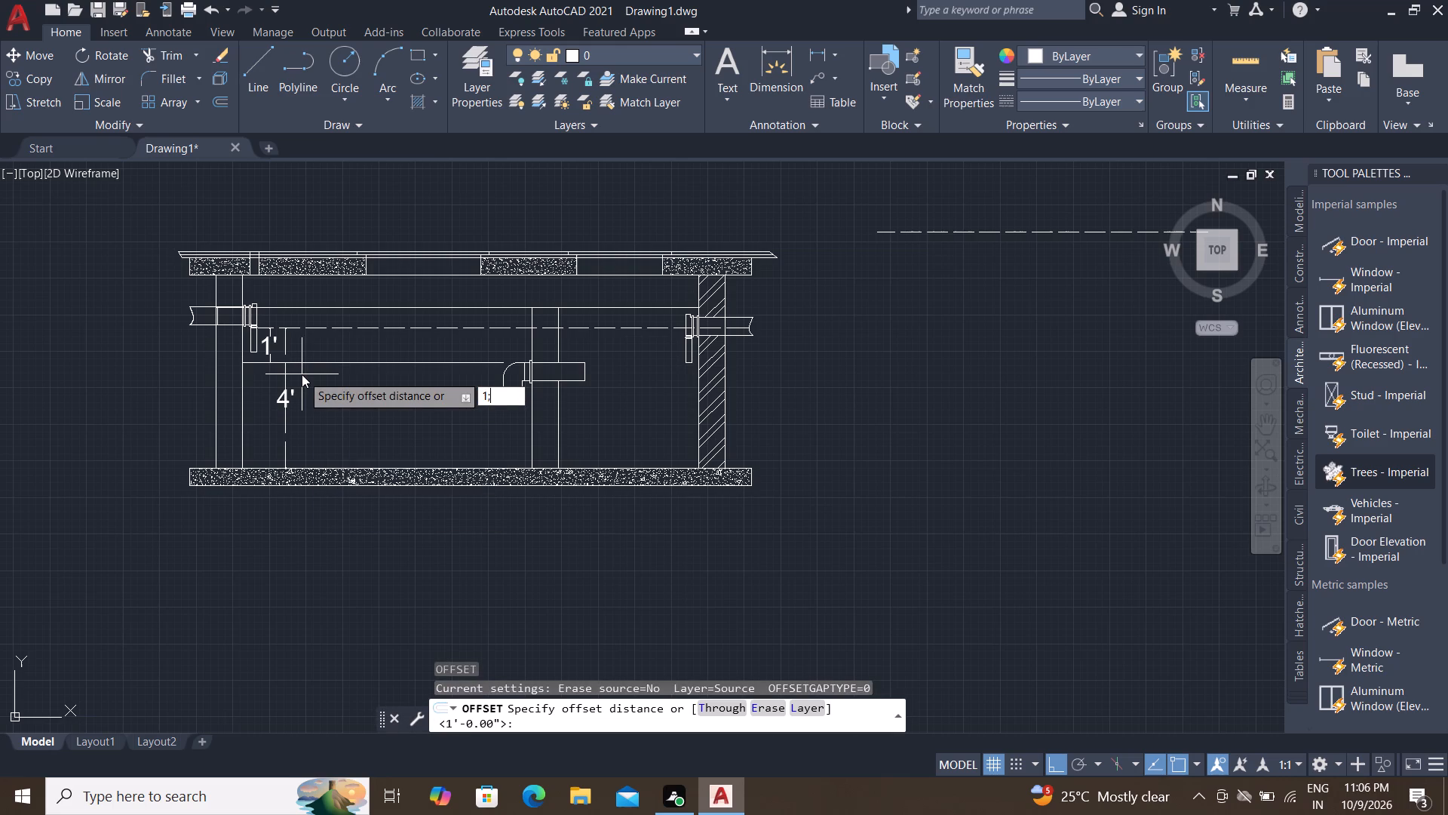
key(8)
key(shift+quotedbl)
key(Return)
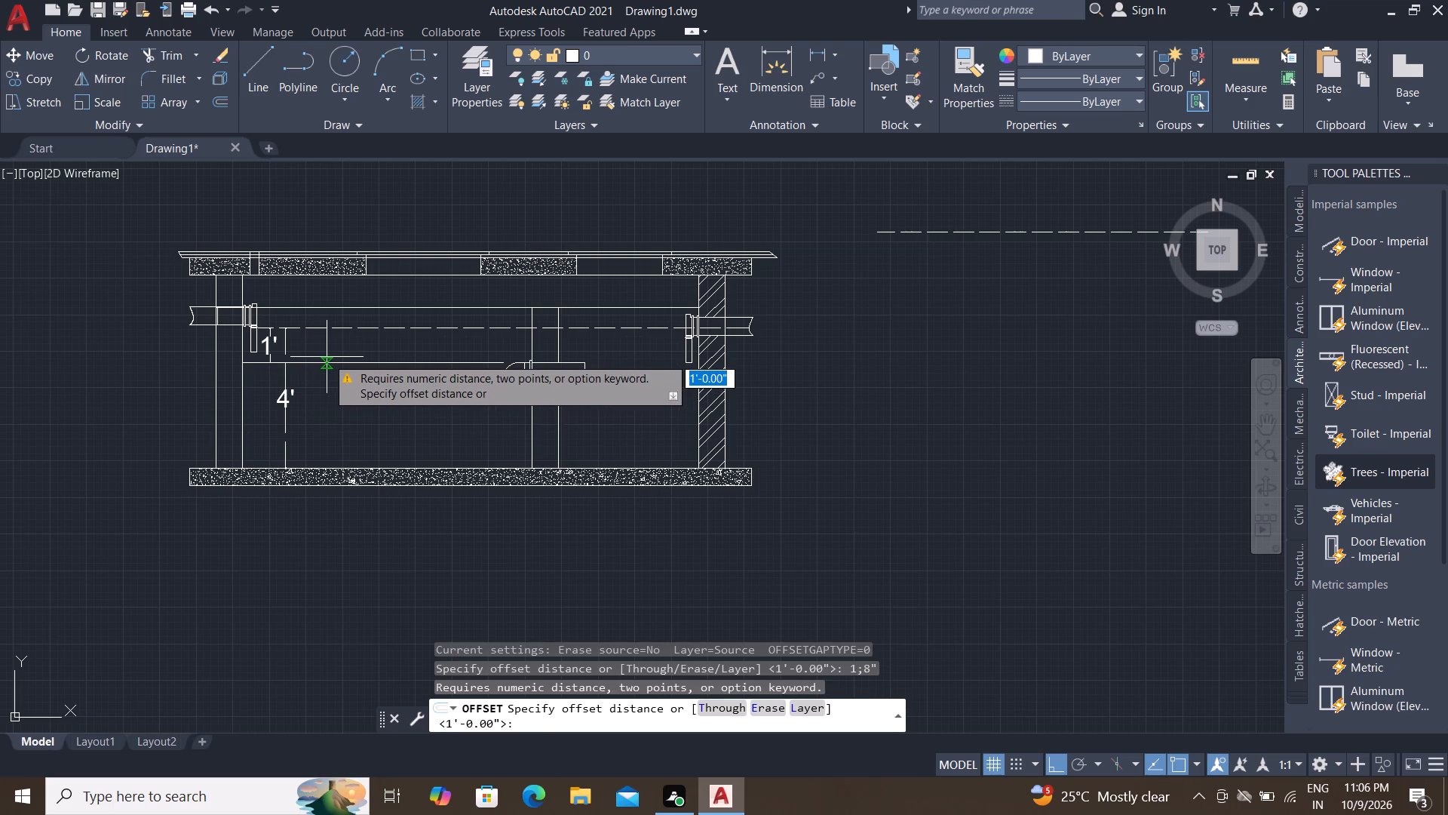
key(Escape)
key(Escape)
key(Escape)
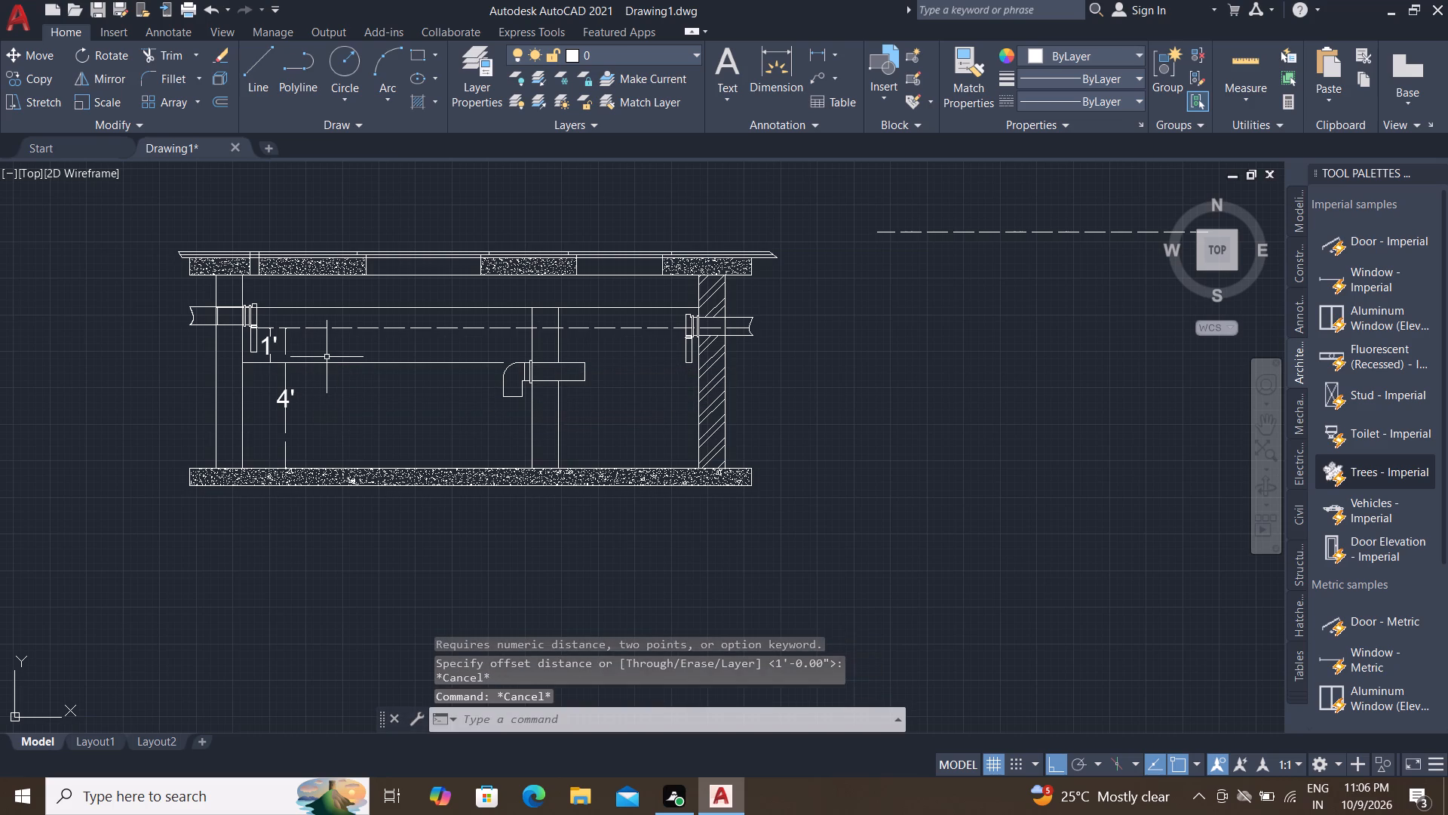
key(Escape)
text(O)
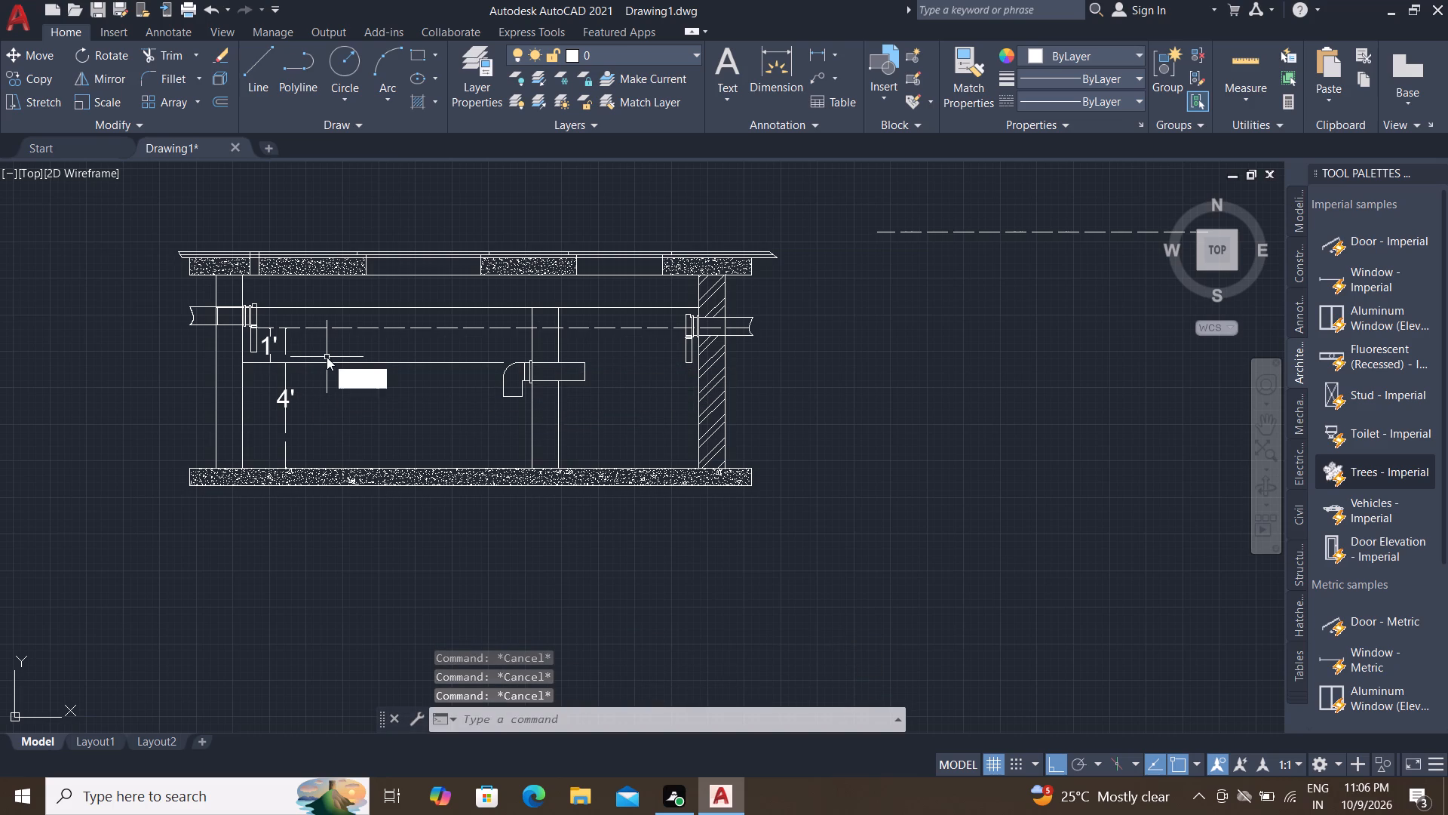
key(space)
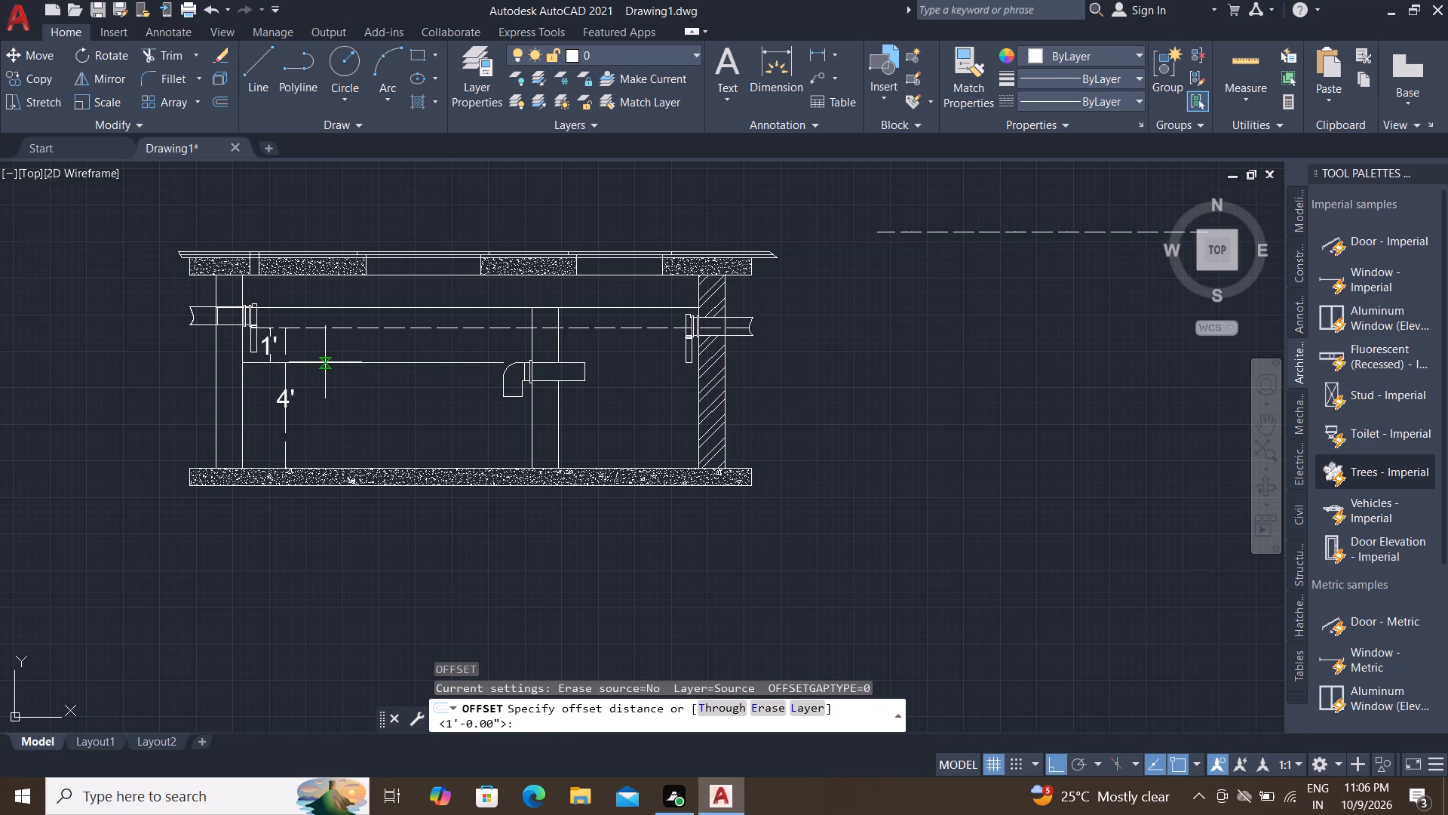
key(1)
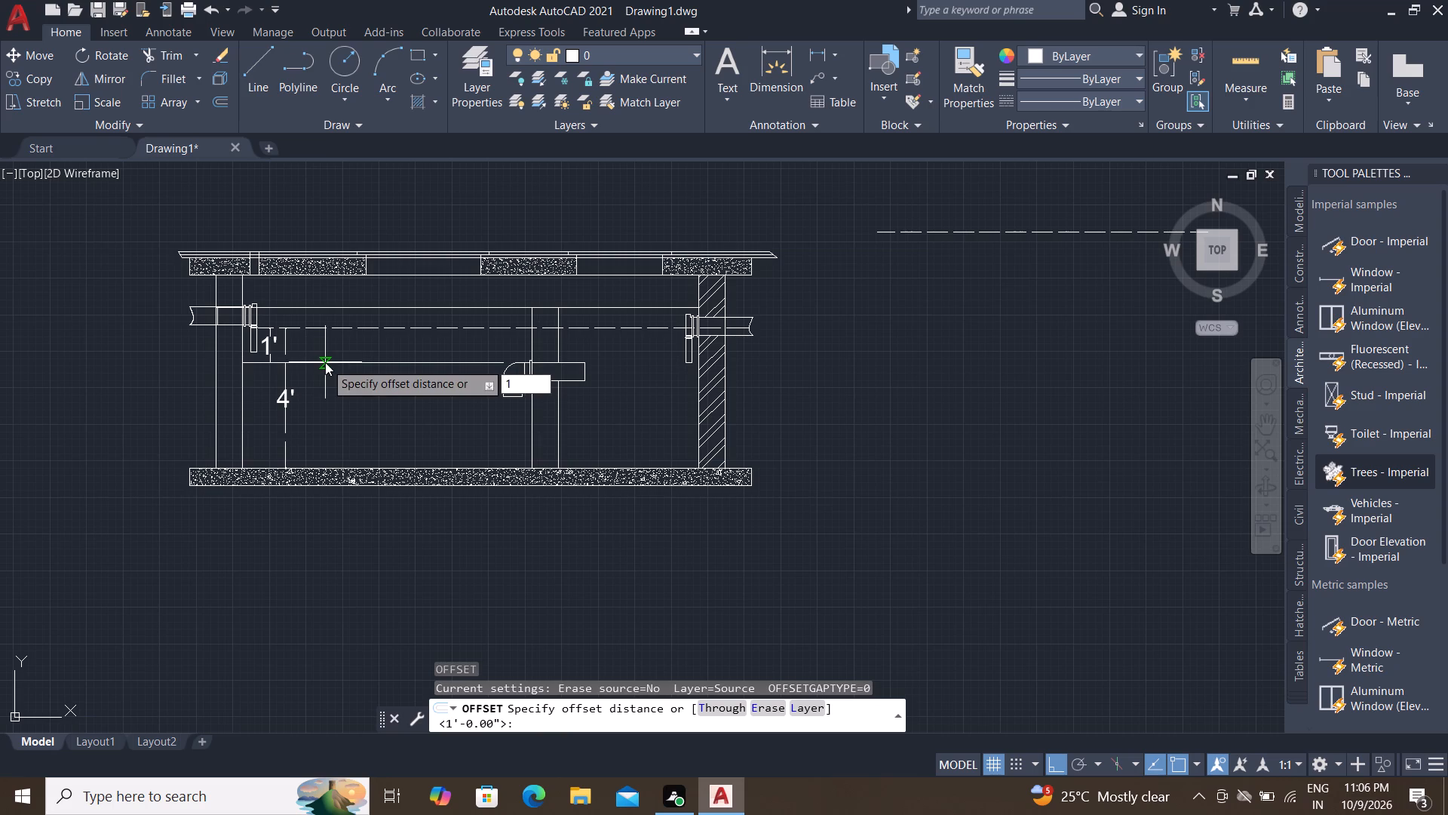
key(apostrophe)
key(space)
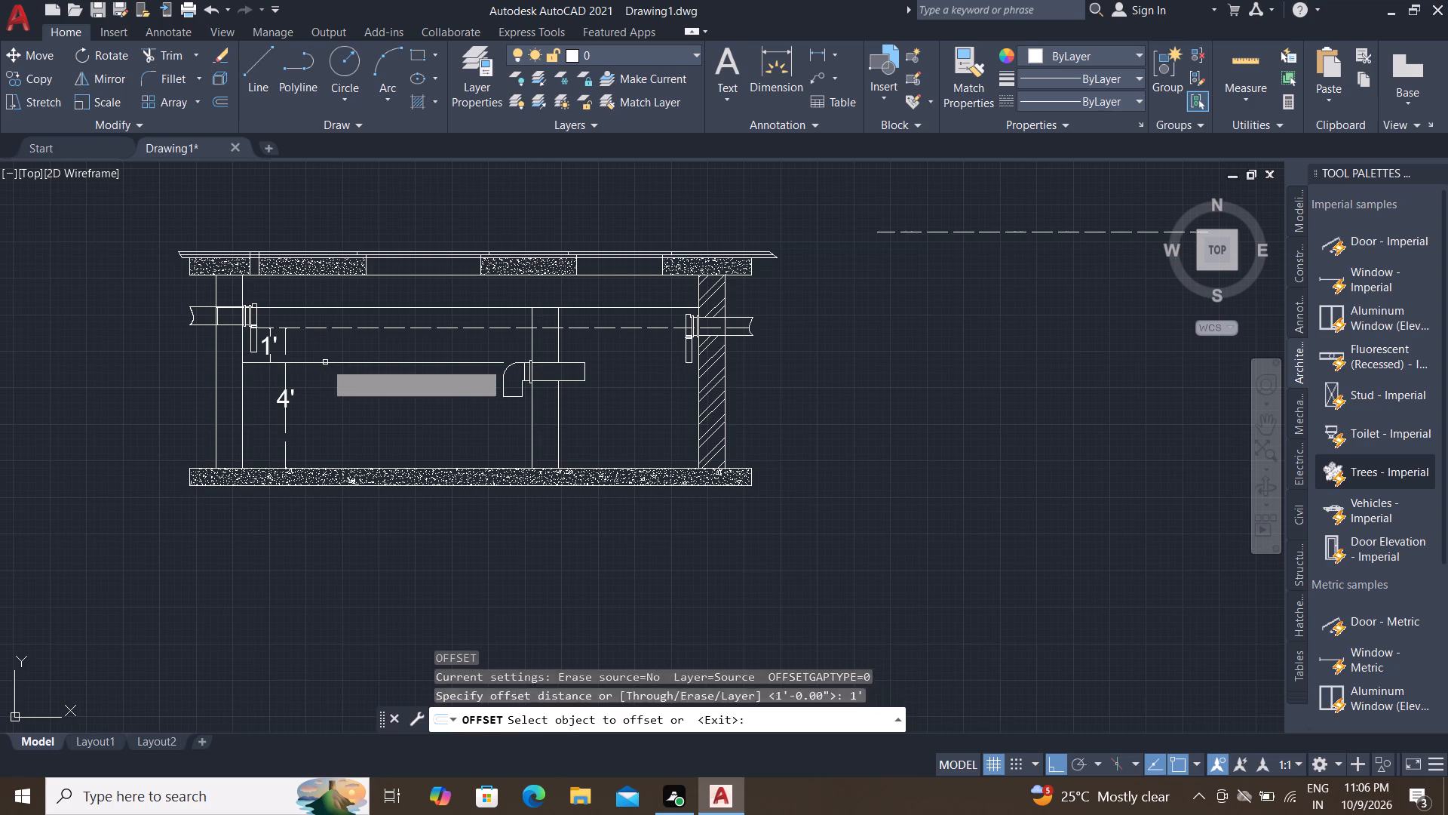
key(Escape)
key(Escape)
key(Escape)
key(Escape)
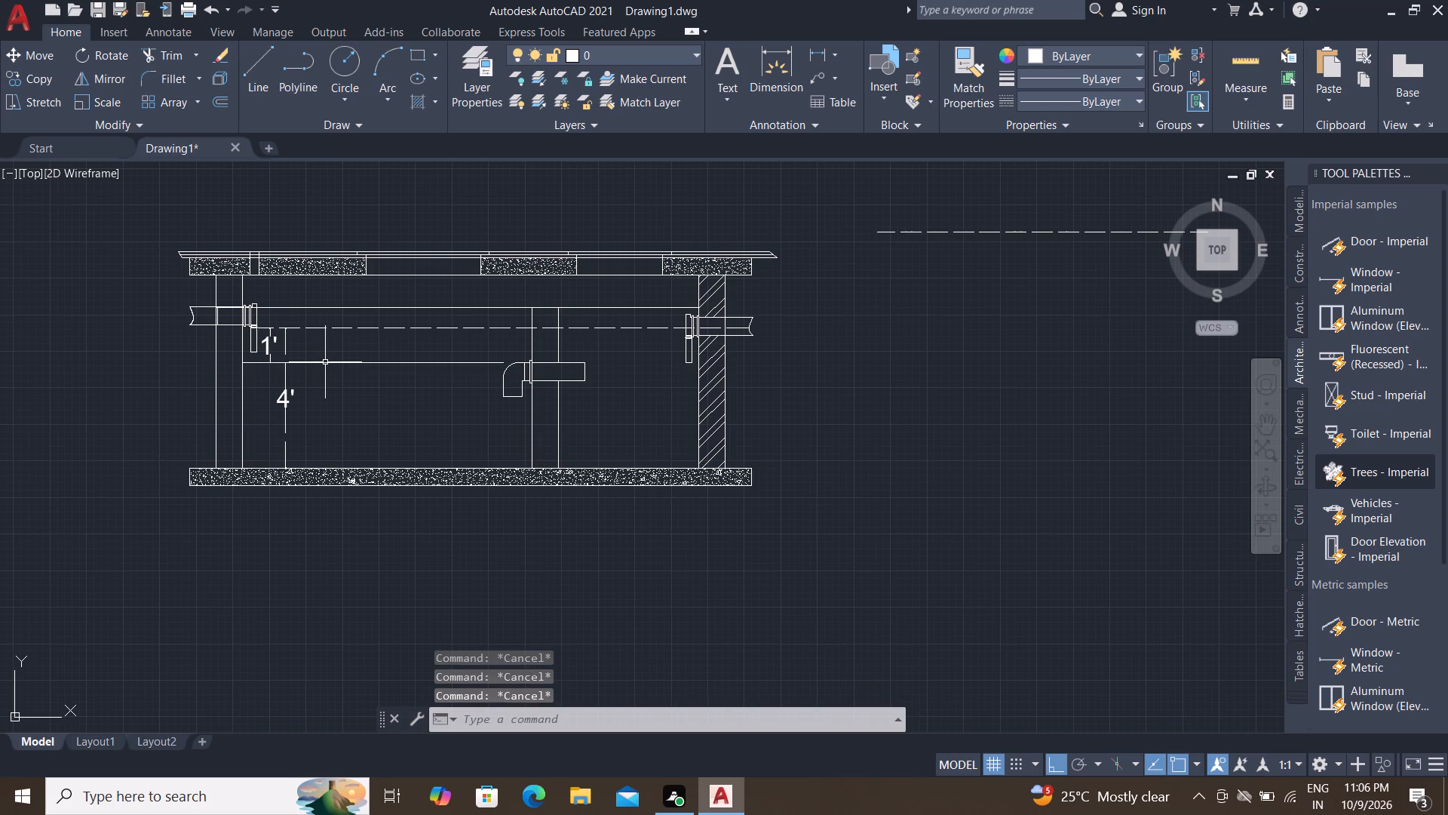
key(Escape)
Offset the solid horizontal line between the left wall and the elbow pipe upward by 1'8".
text(O)
key(space)
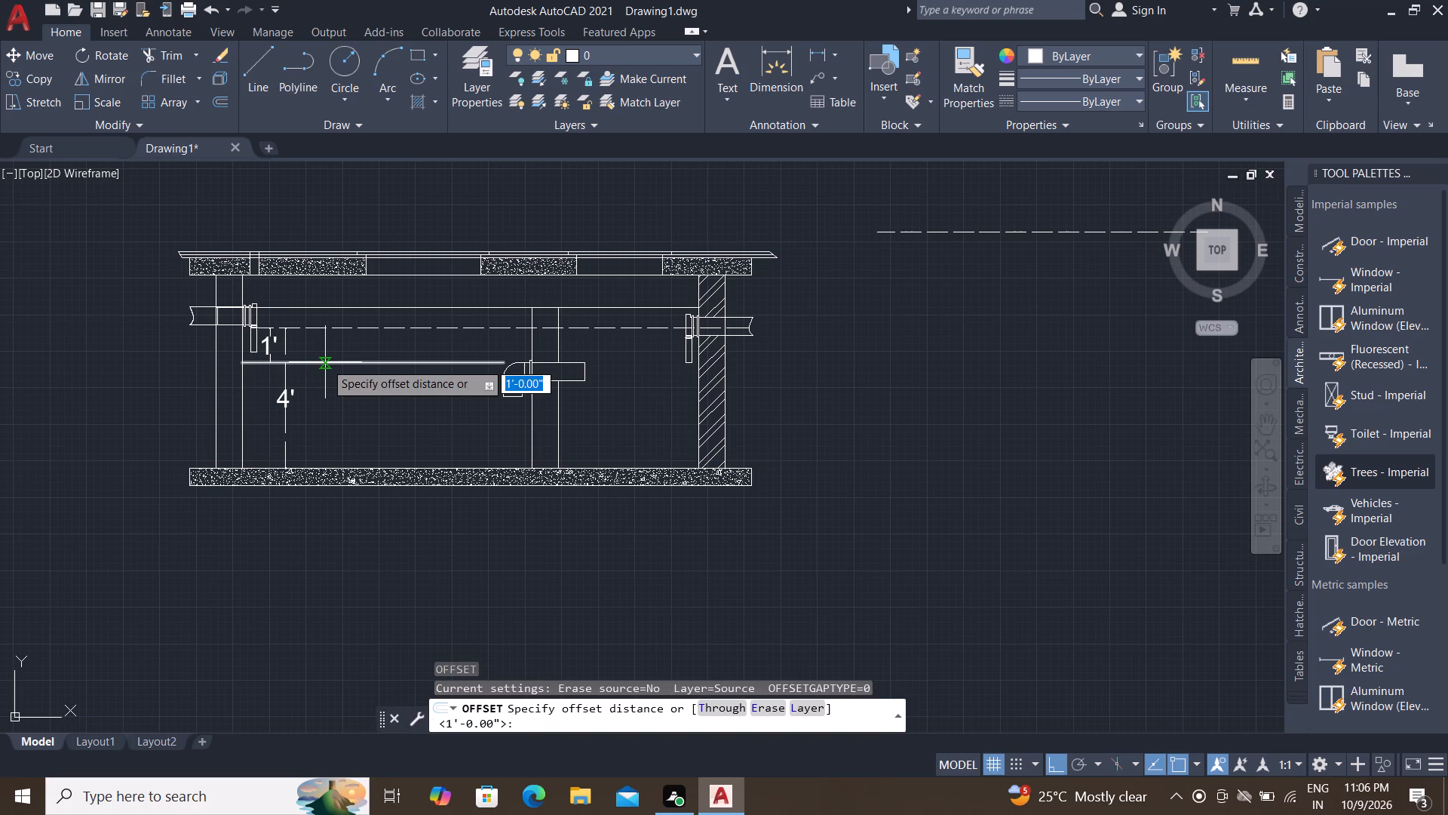
text(1')
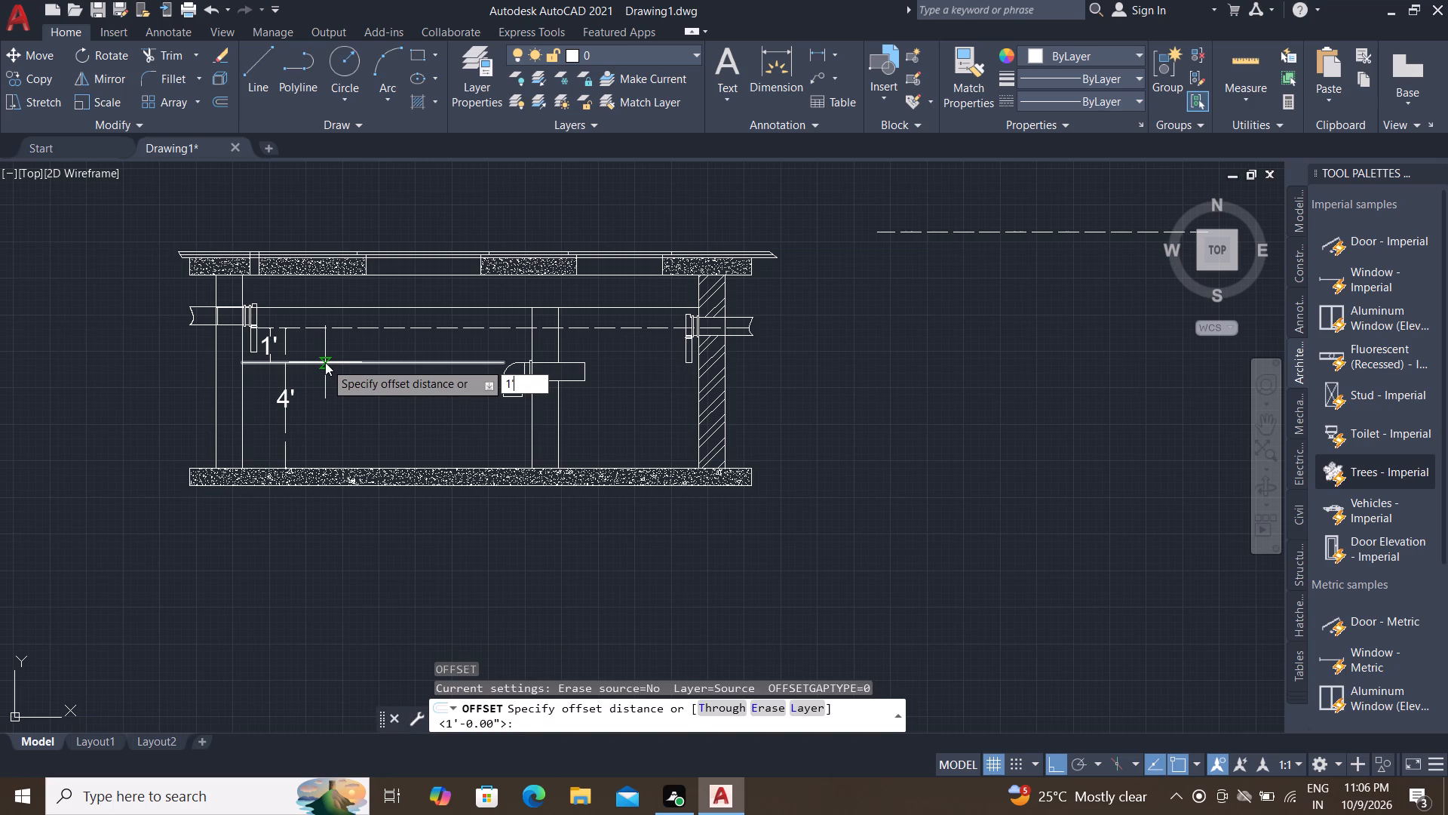
text(8")
key(Return)
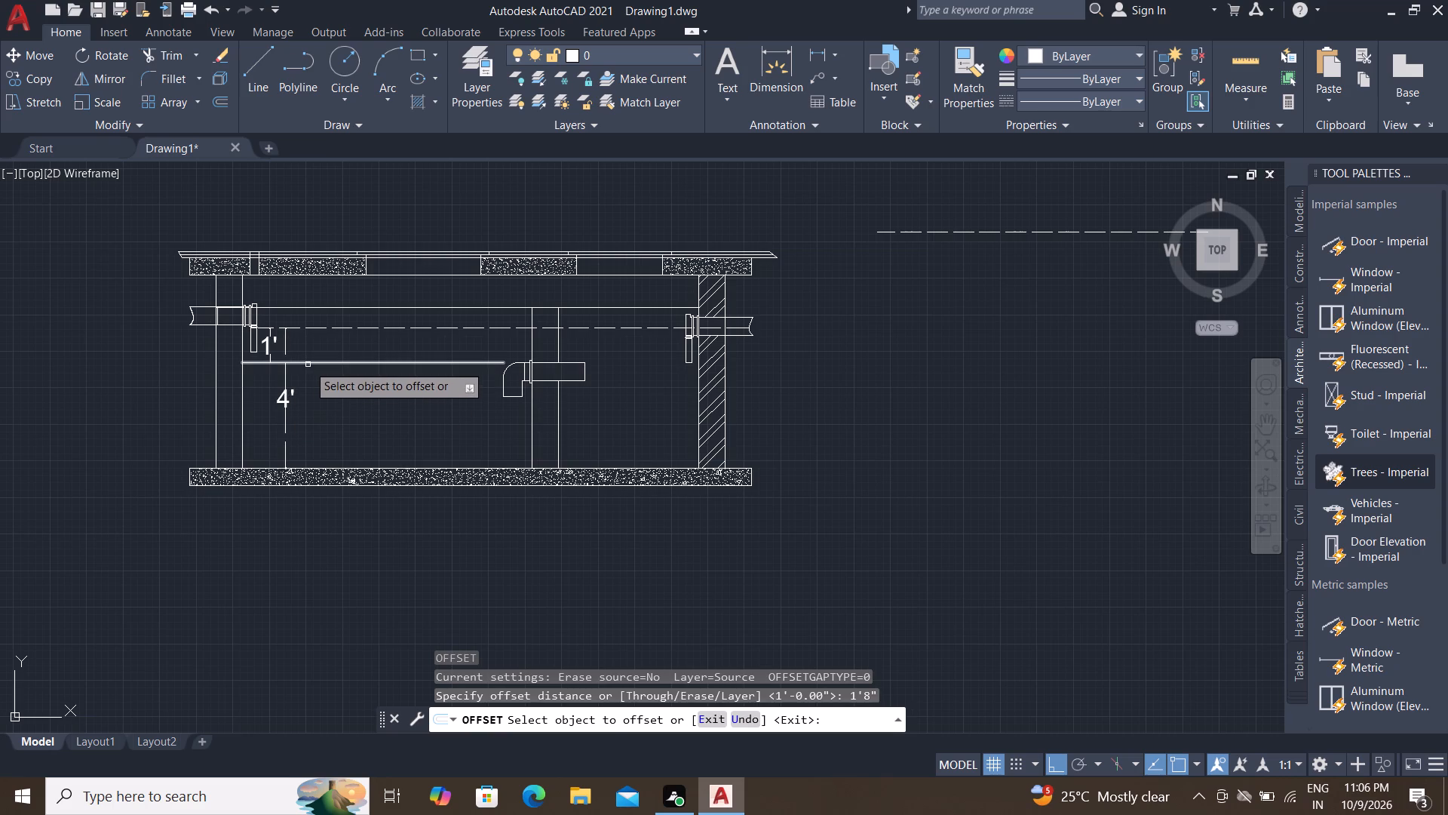
click(308, 364)
scroll(318, 316, up, 3)
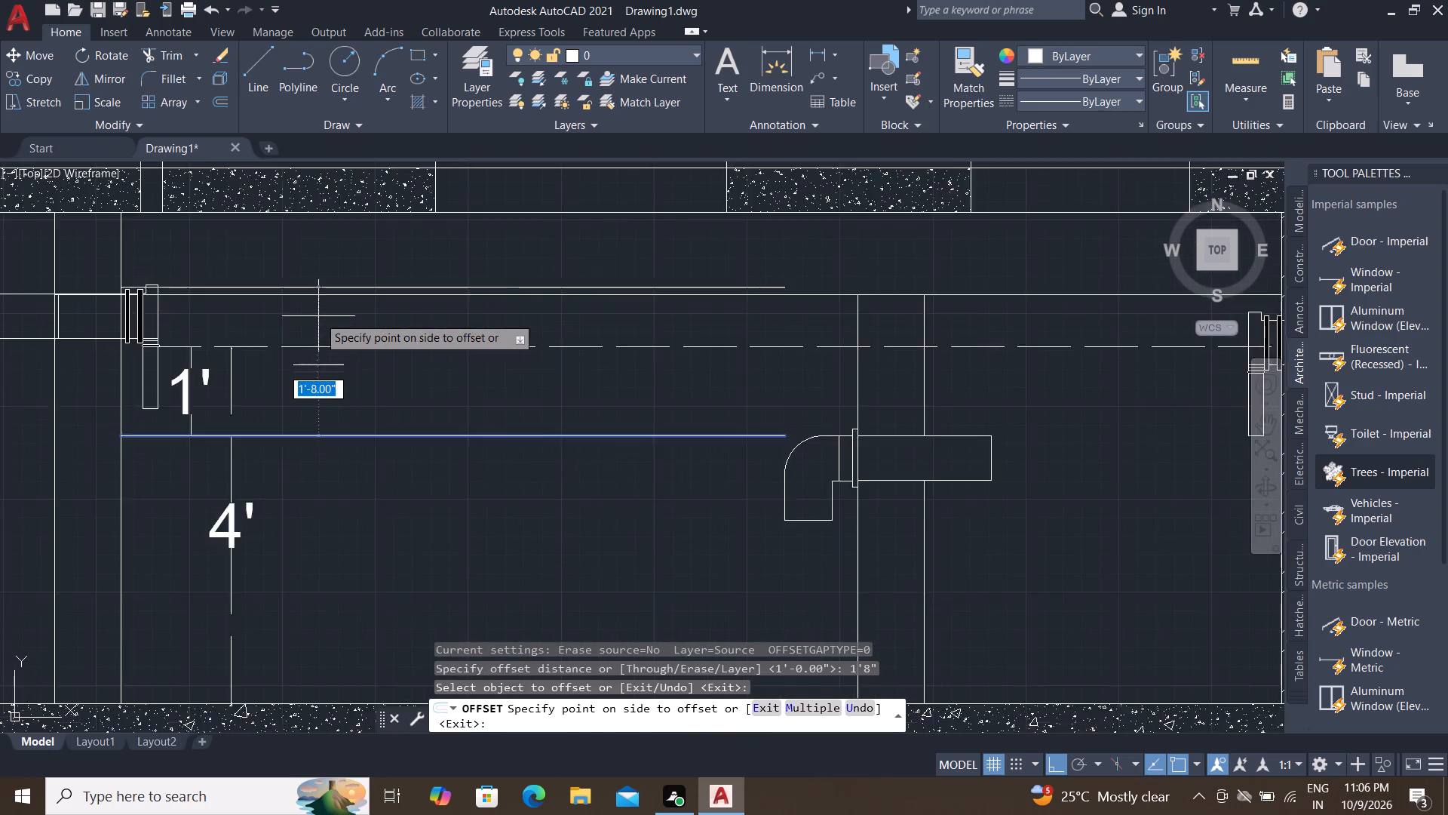
click(348, 246)
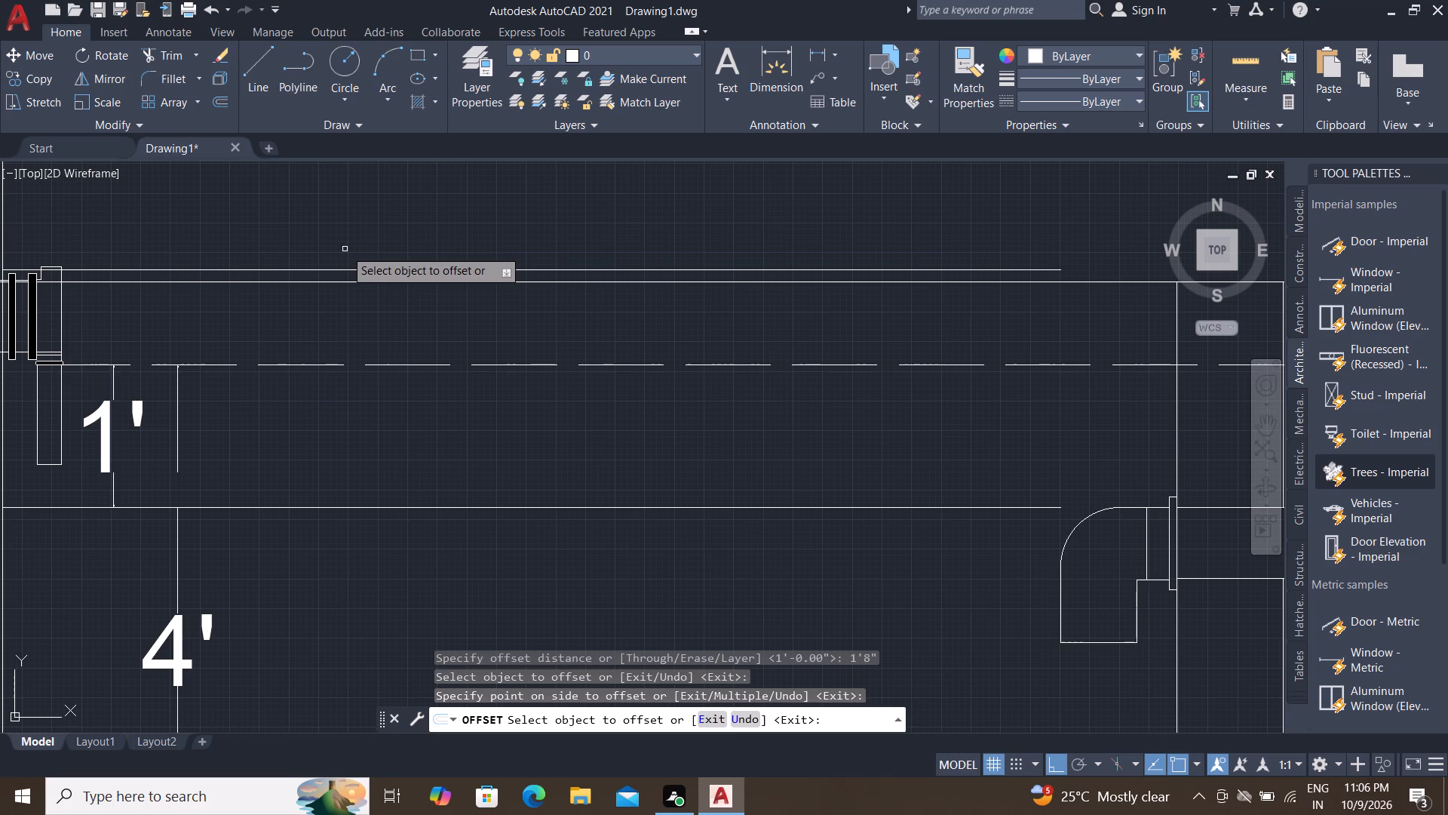
key(Escape)
Erase the older long horizontal line just below the new offset line, running across the tops of the partition lines.
click(345, 281)
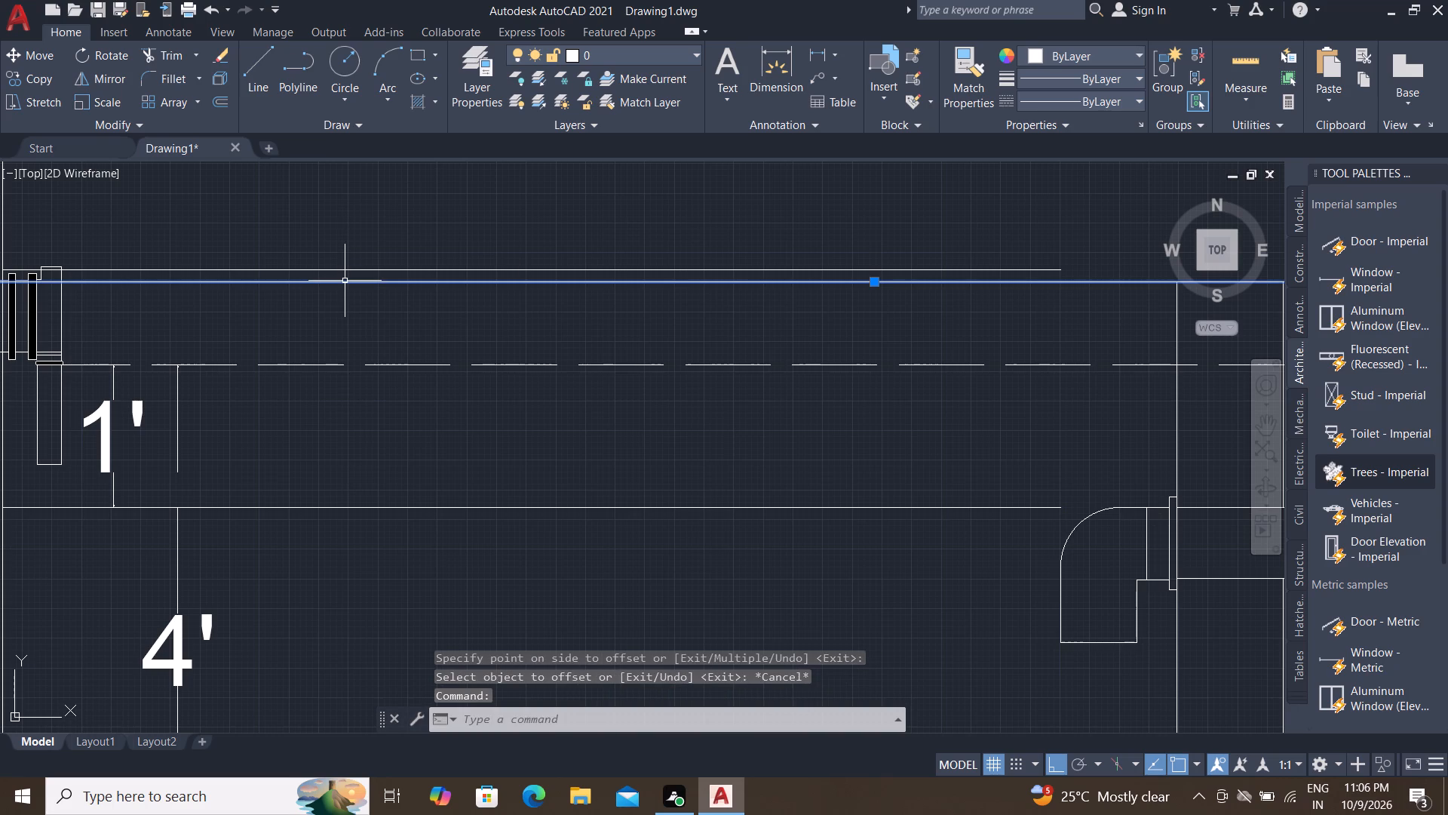
key(Delete)
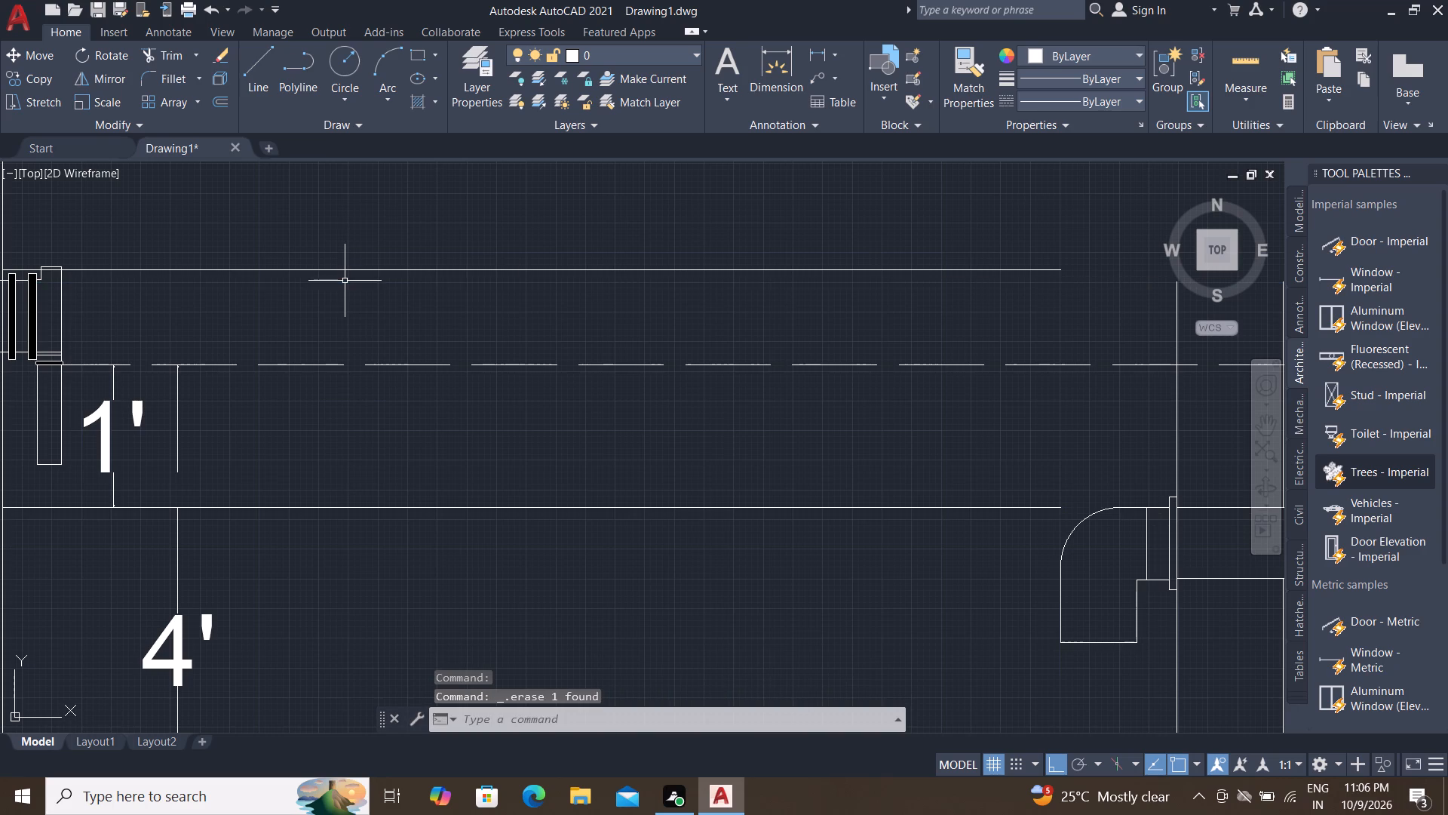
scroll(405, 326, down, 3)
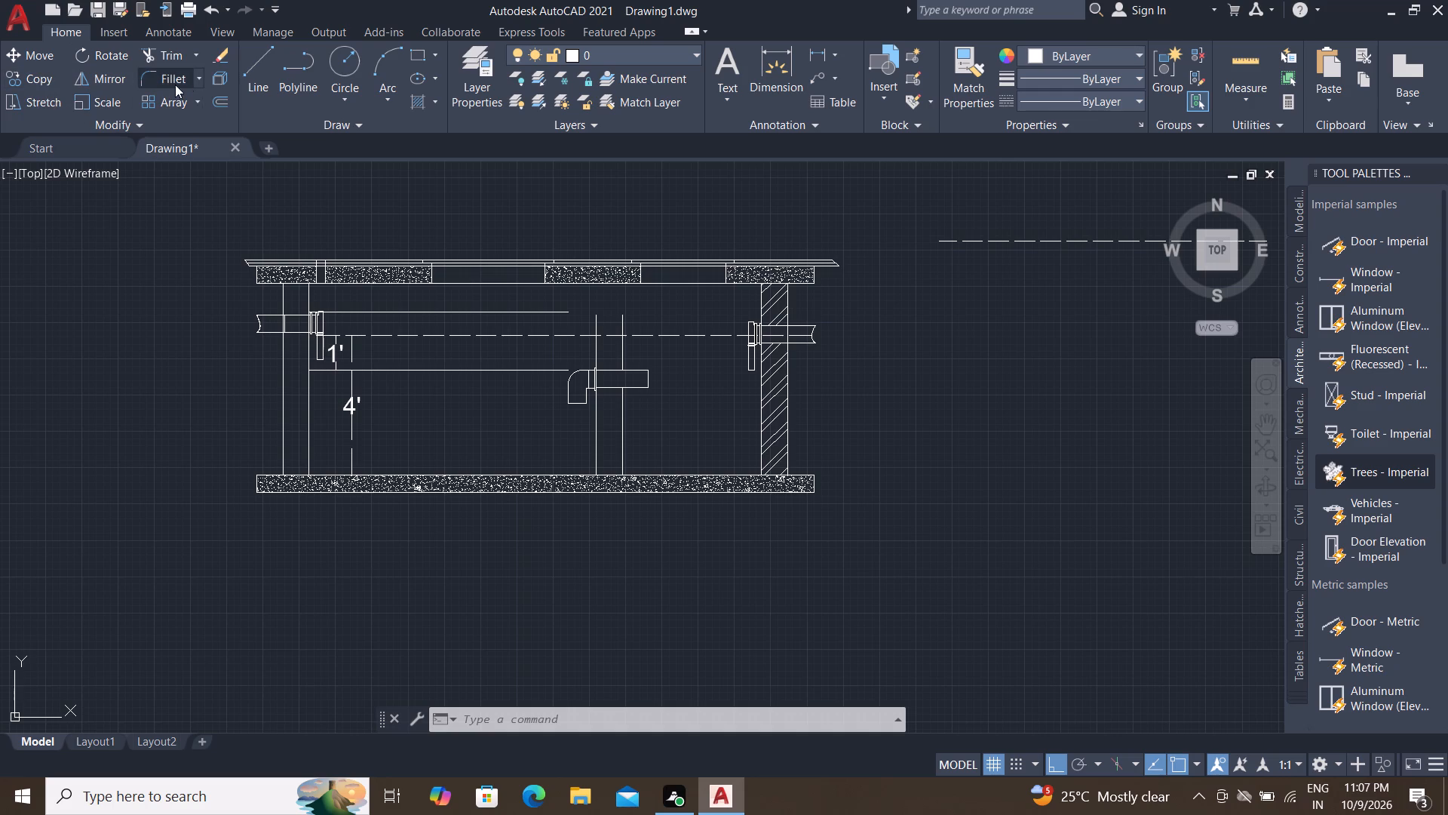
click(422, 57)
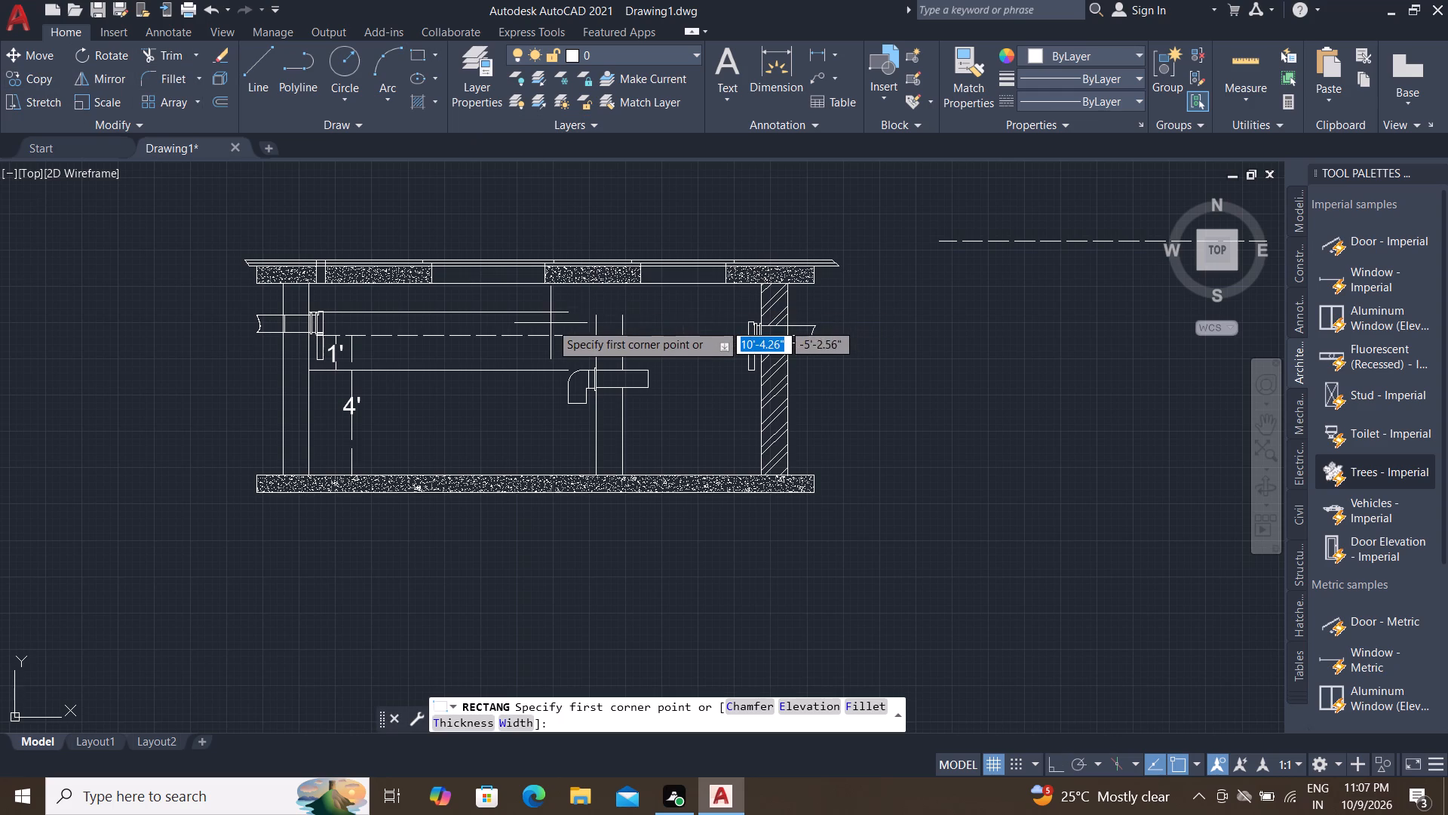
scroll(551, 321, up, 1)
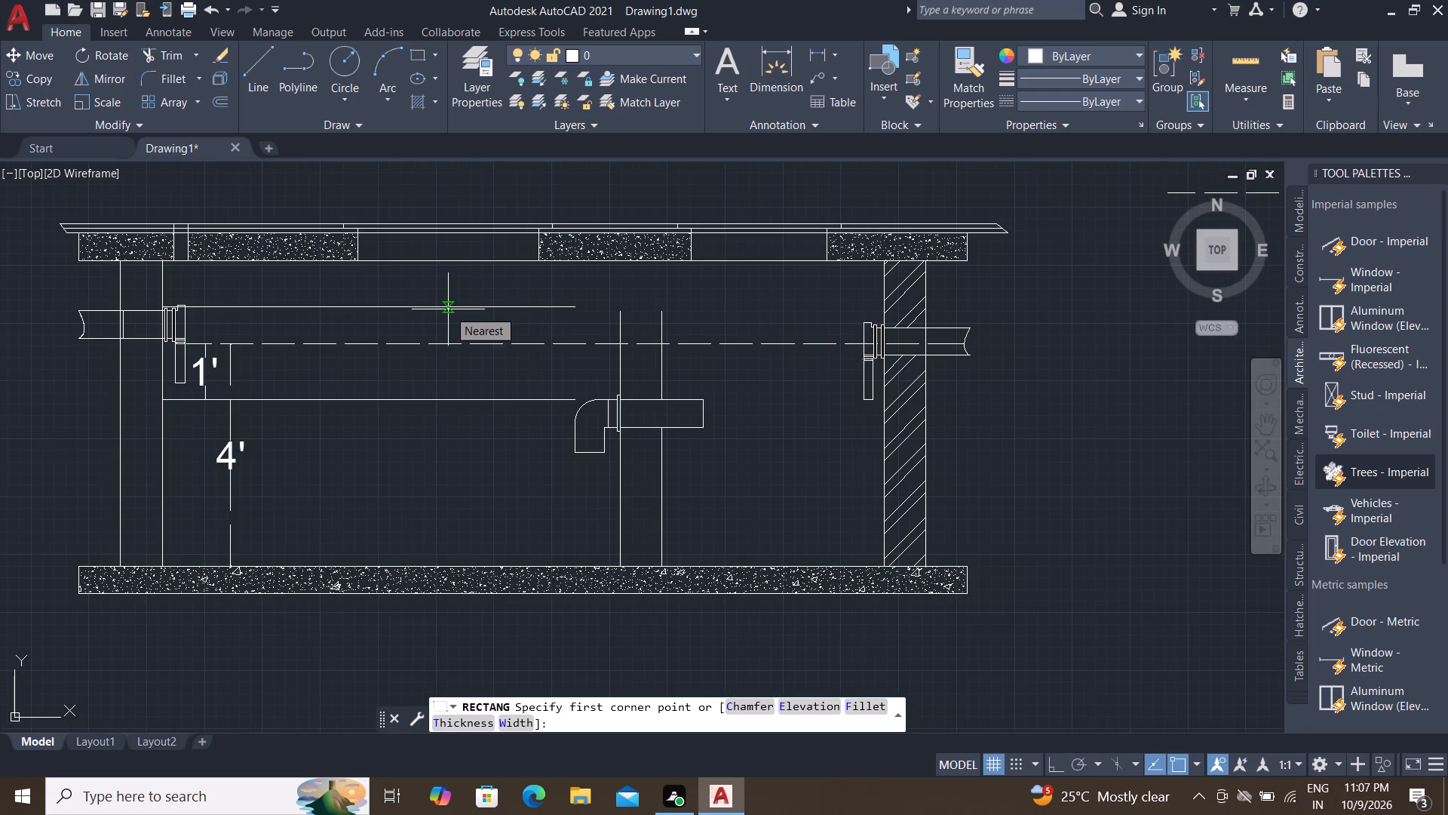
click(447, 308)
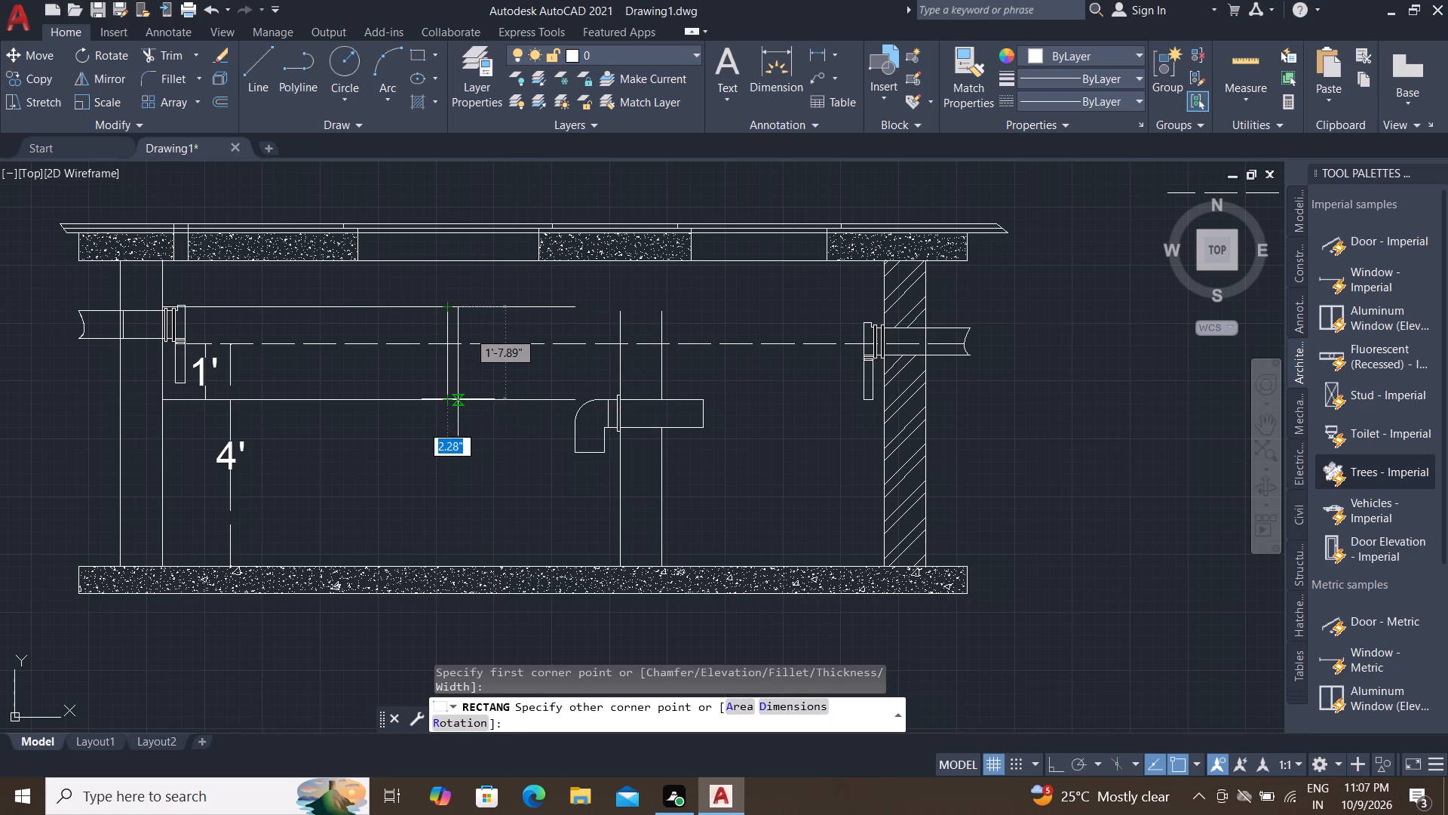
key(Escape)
Draw a 1'8" vertical line in the left chamber, from the lower solid horizontal line up to the offset line.
key(l)
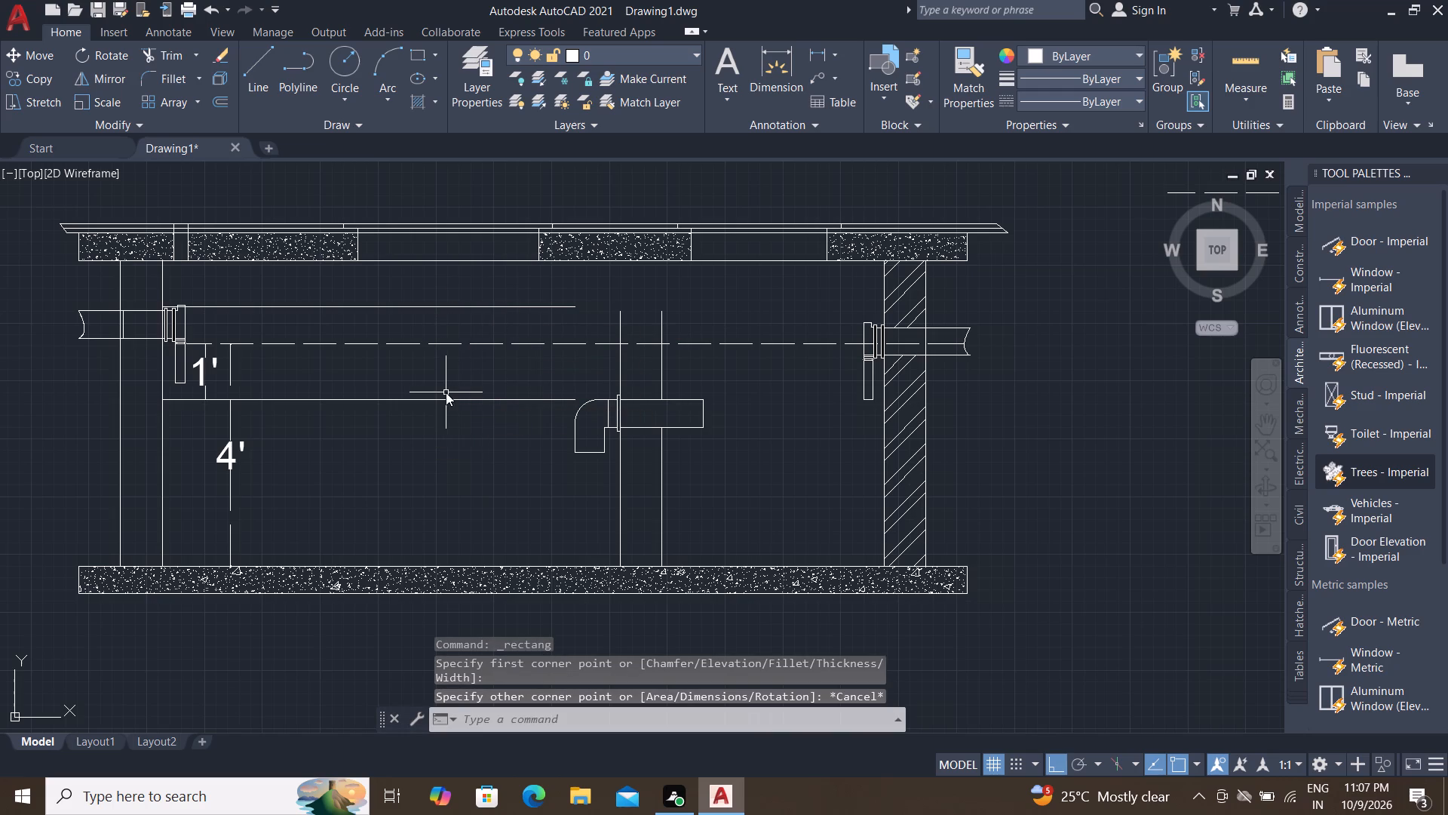
key(space)
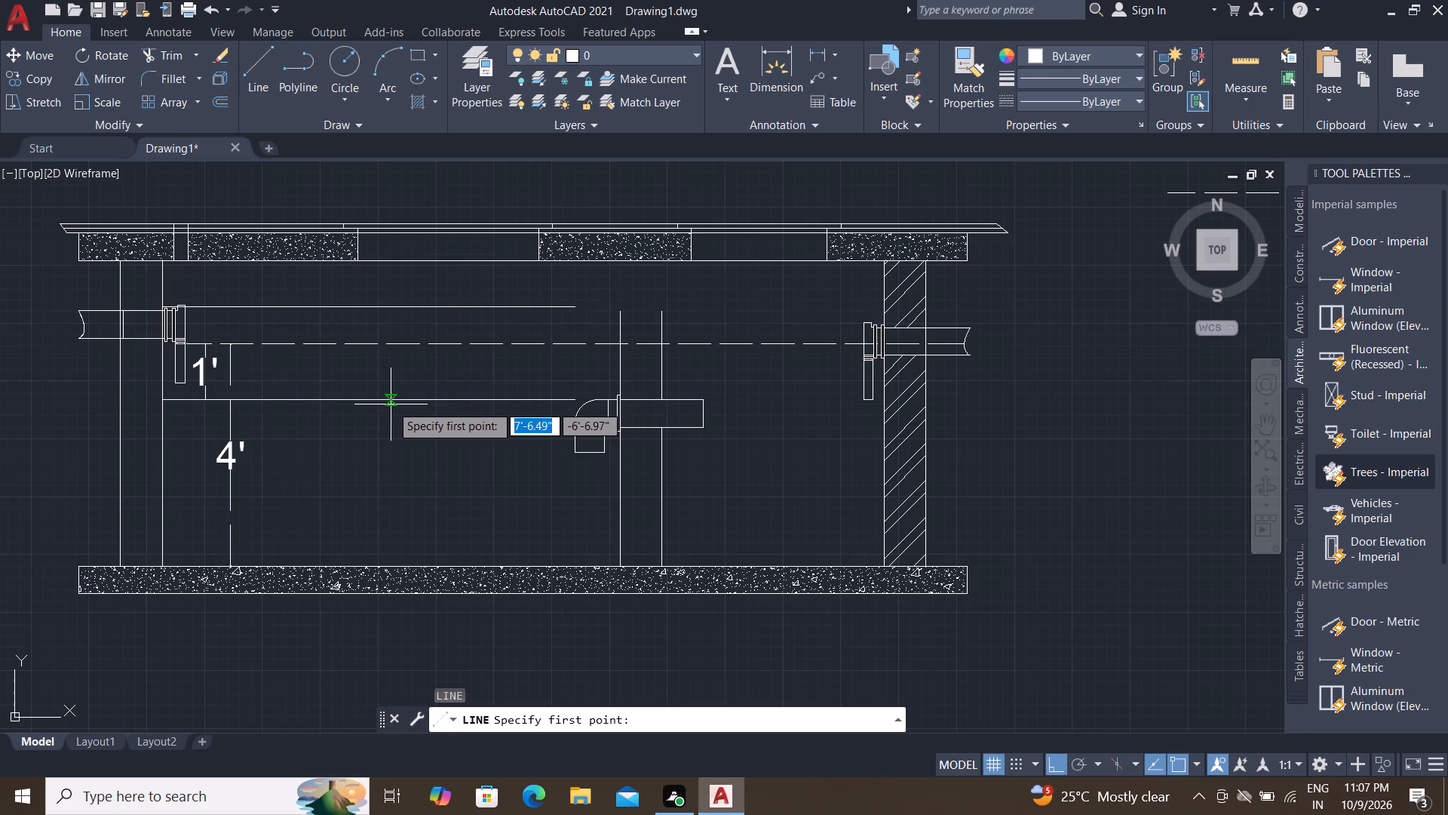
click(313, 401)
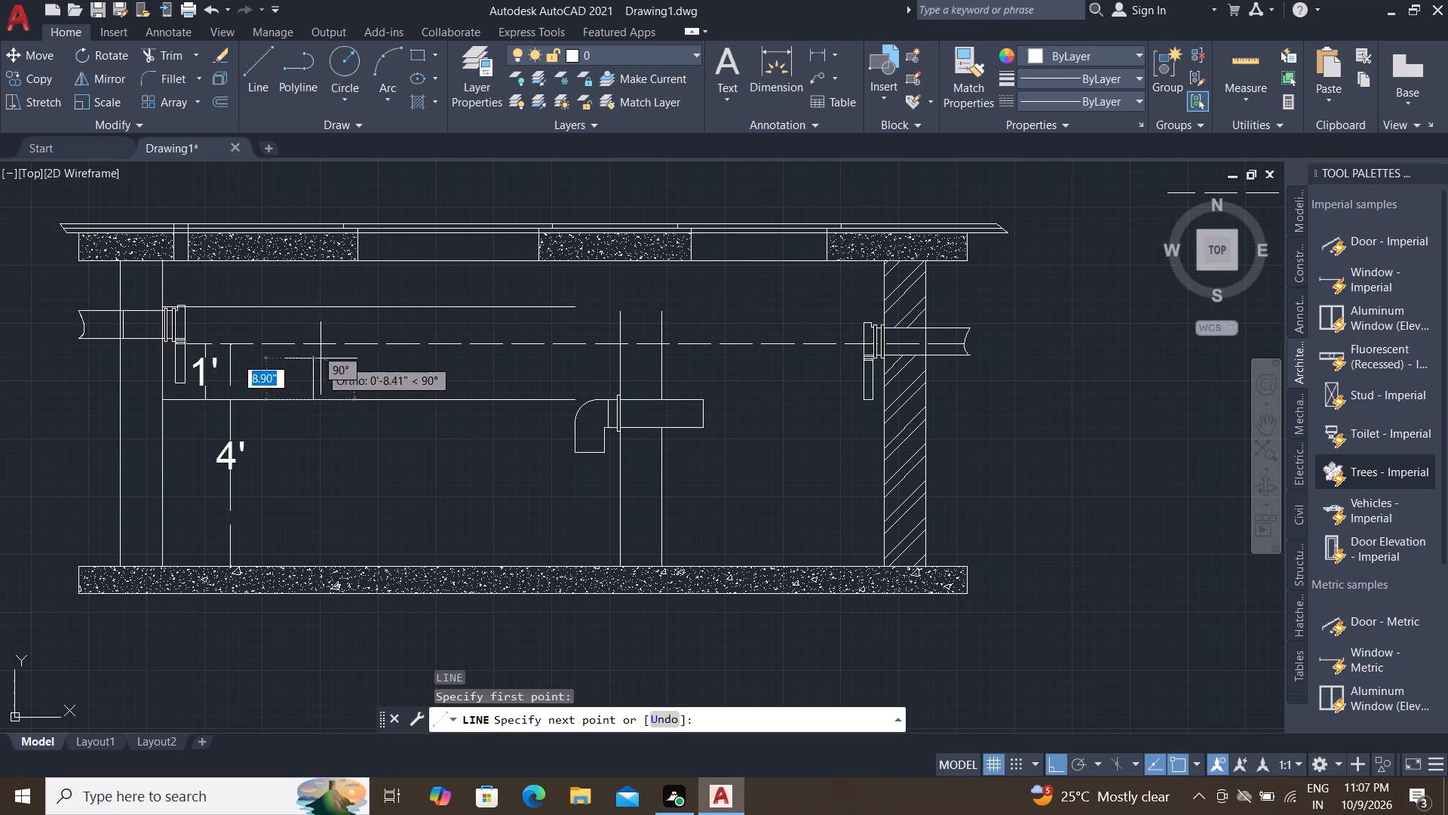
click(314, 304)
key(grave)
key(Escape)
key(Escape)
key(Escape)
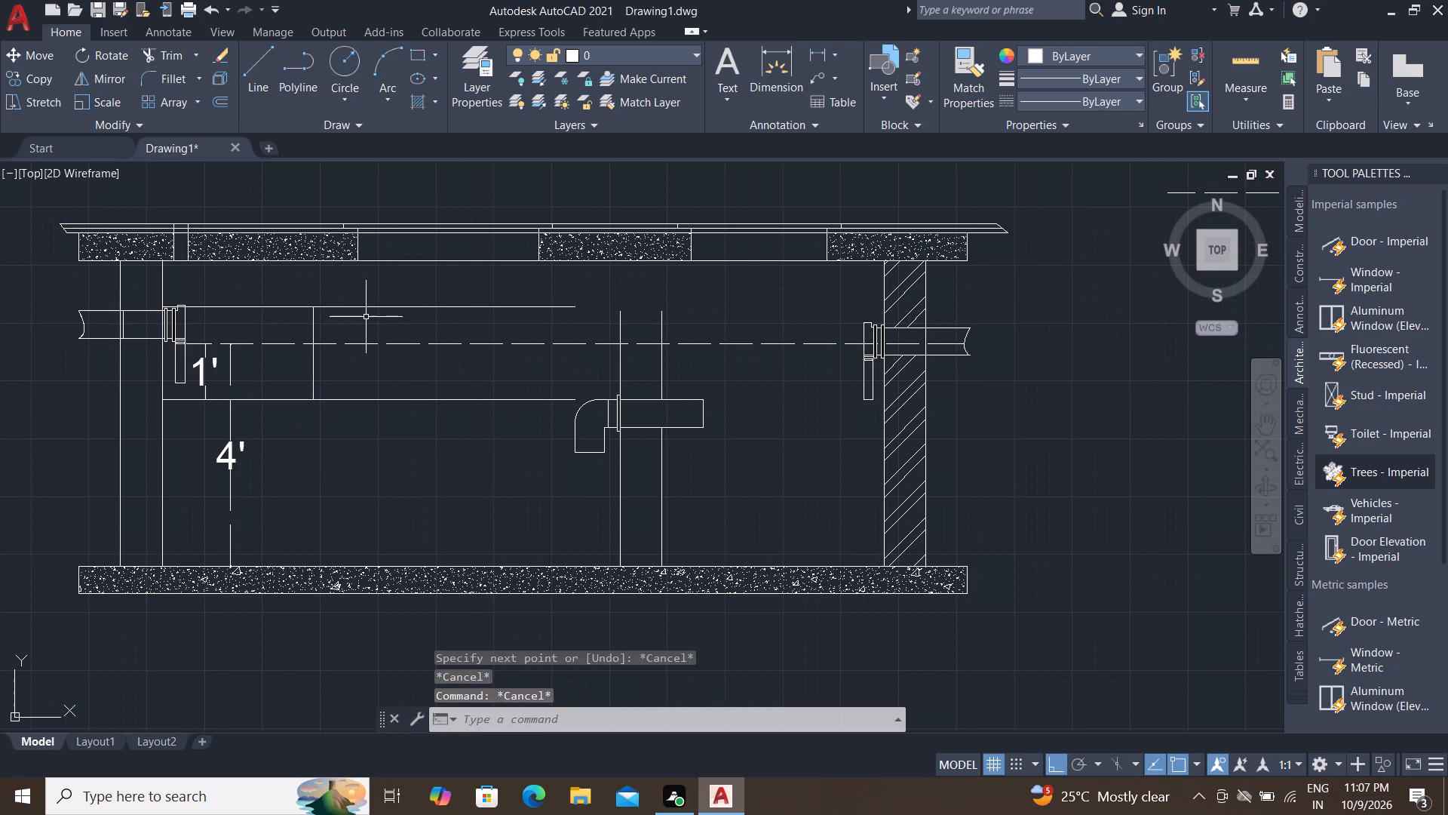
Offset the new vertical line 2" toward the partition wall to form a narrow vertical strip.
text(O)
key(space)
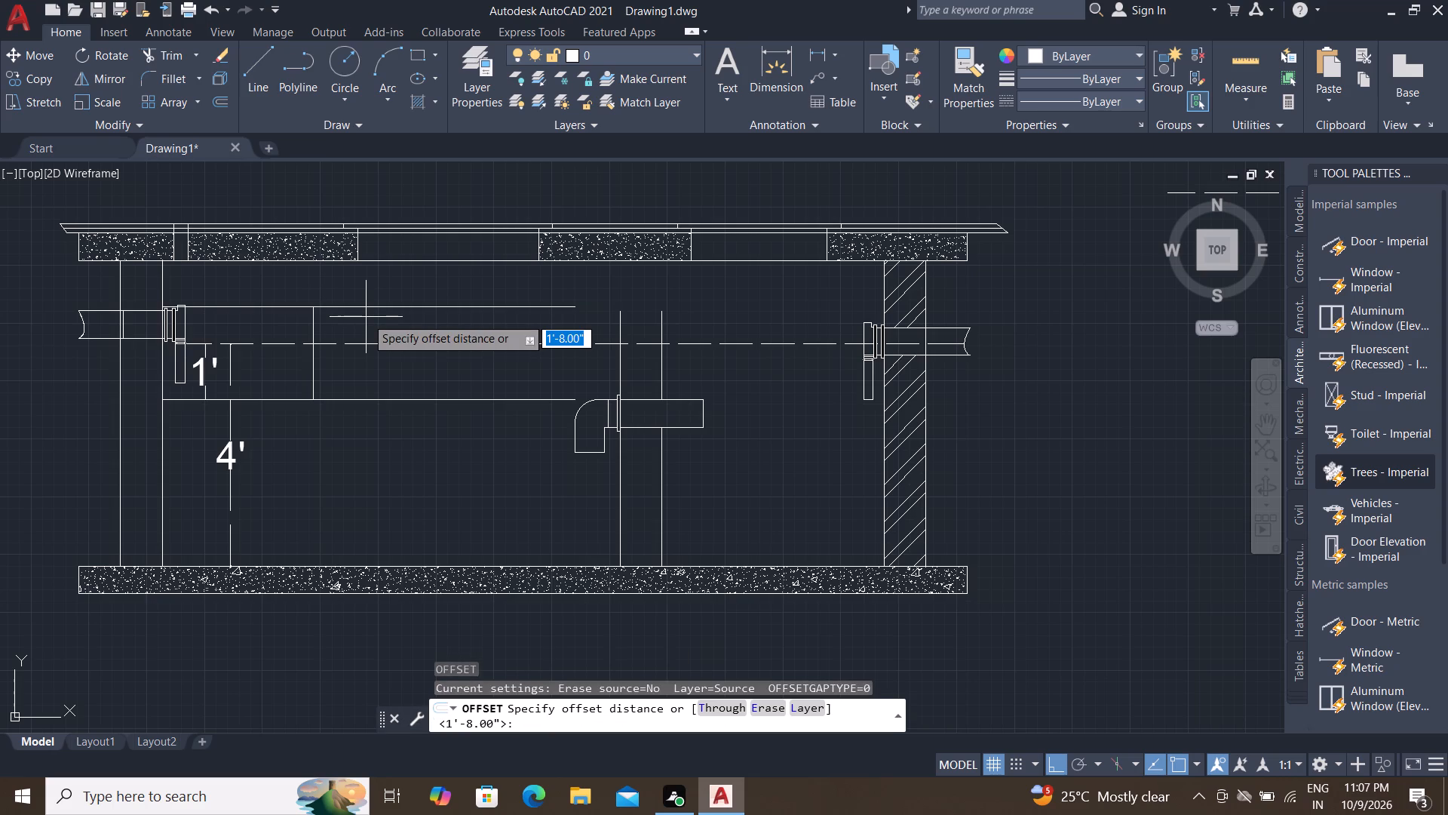
key(2)
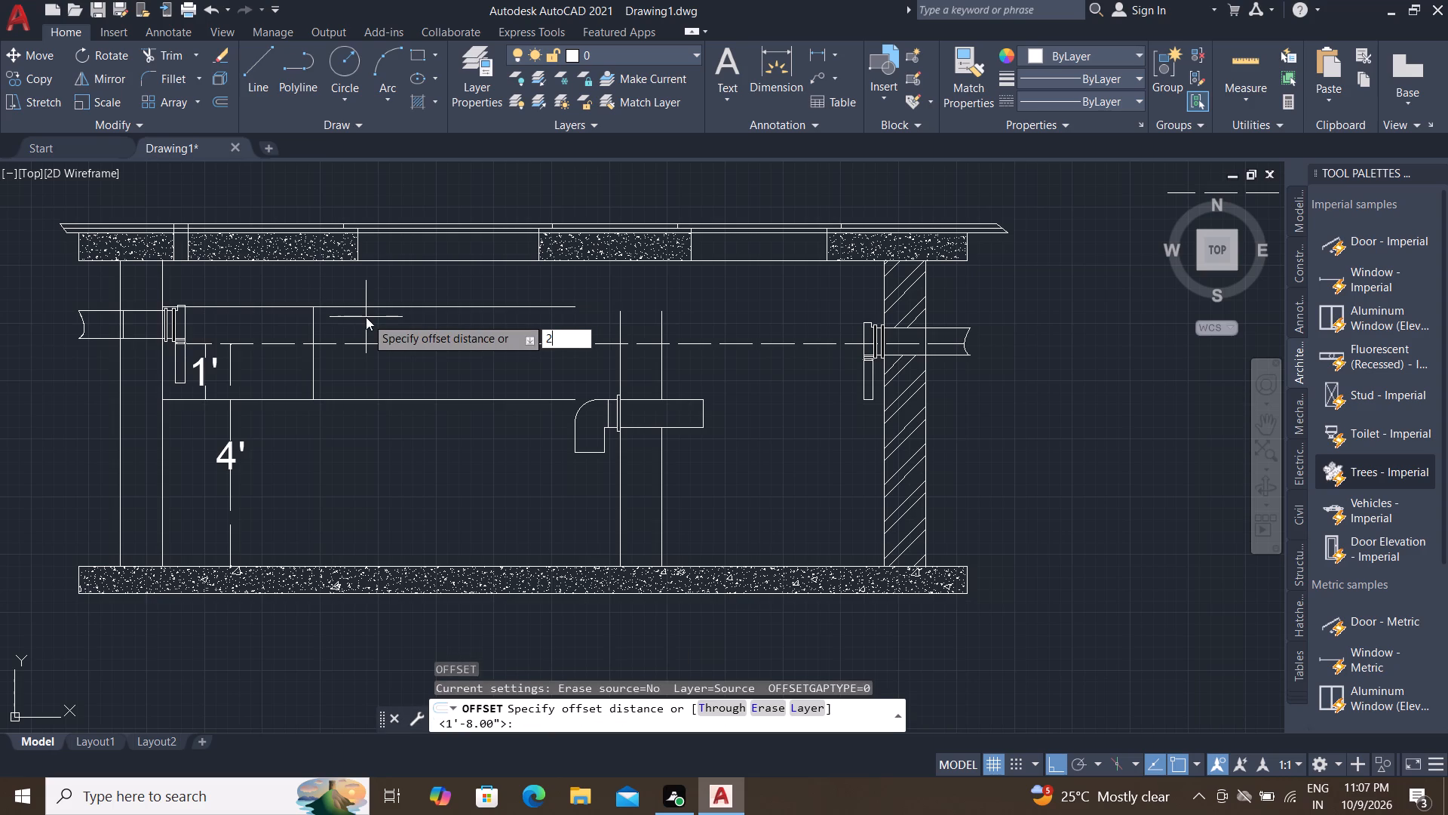
key(shift+quotedbl)
key(Return)
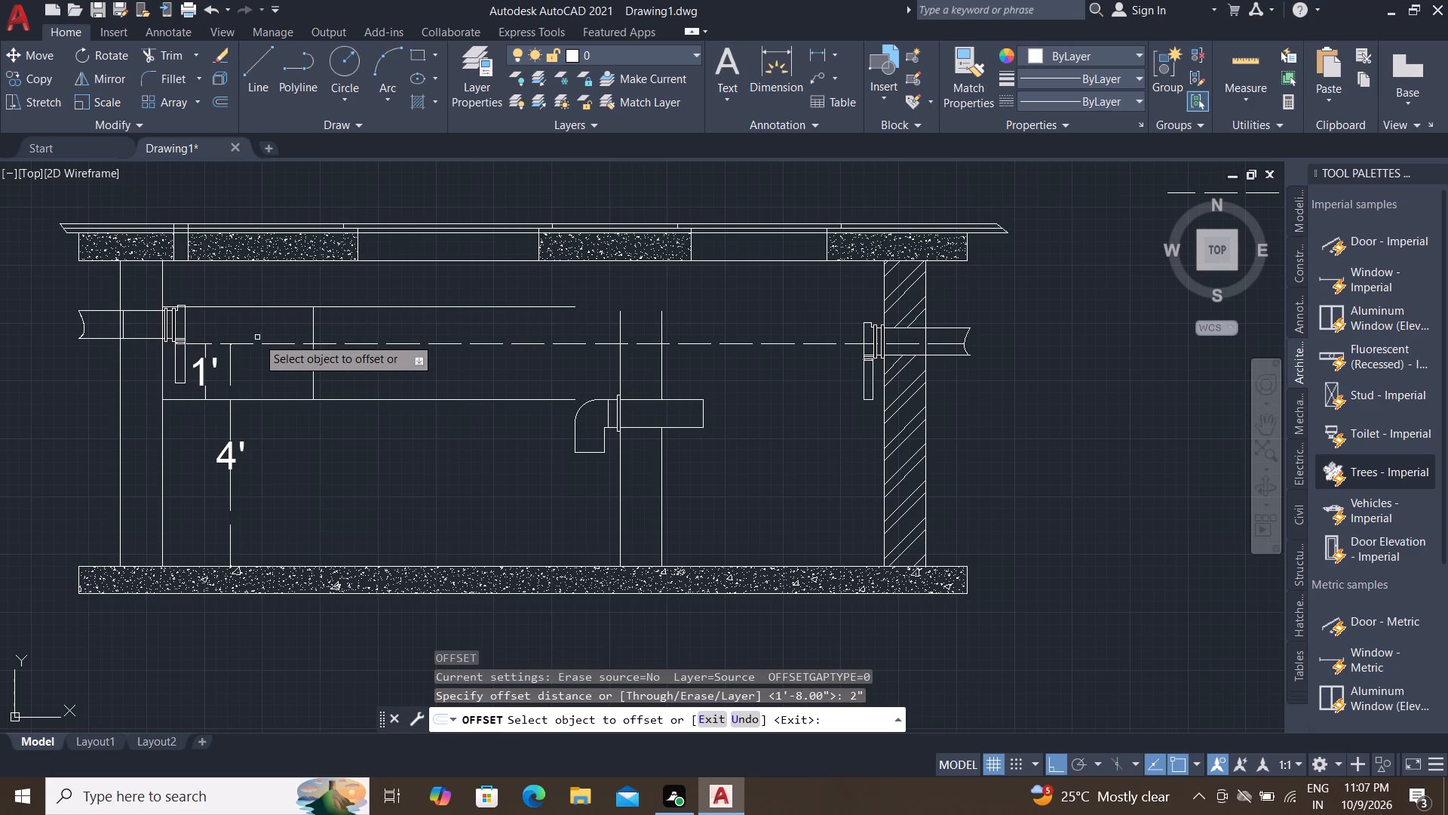
click(314, 370)
click(353, 376)
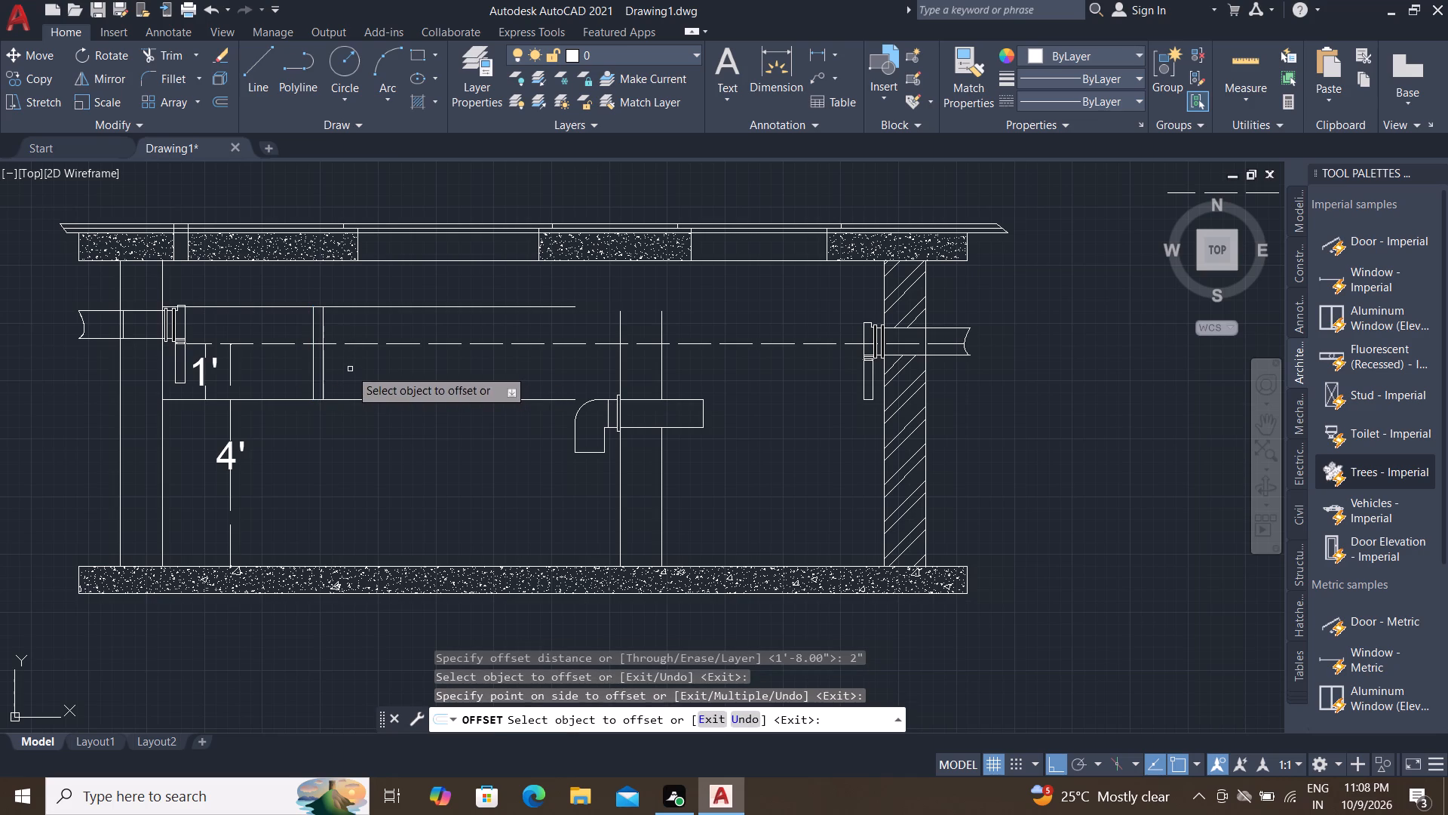
key(Escape)
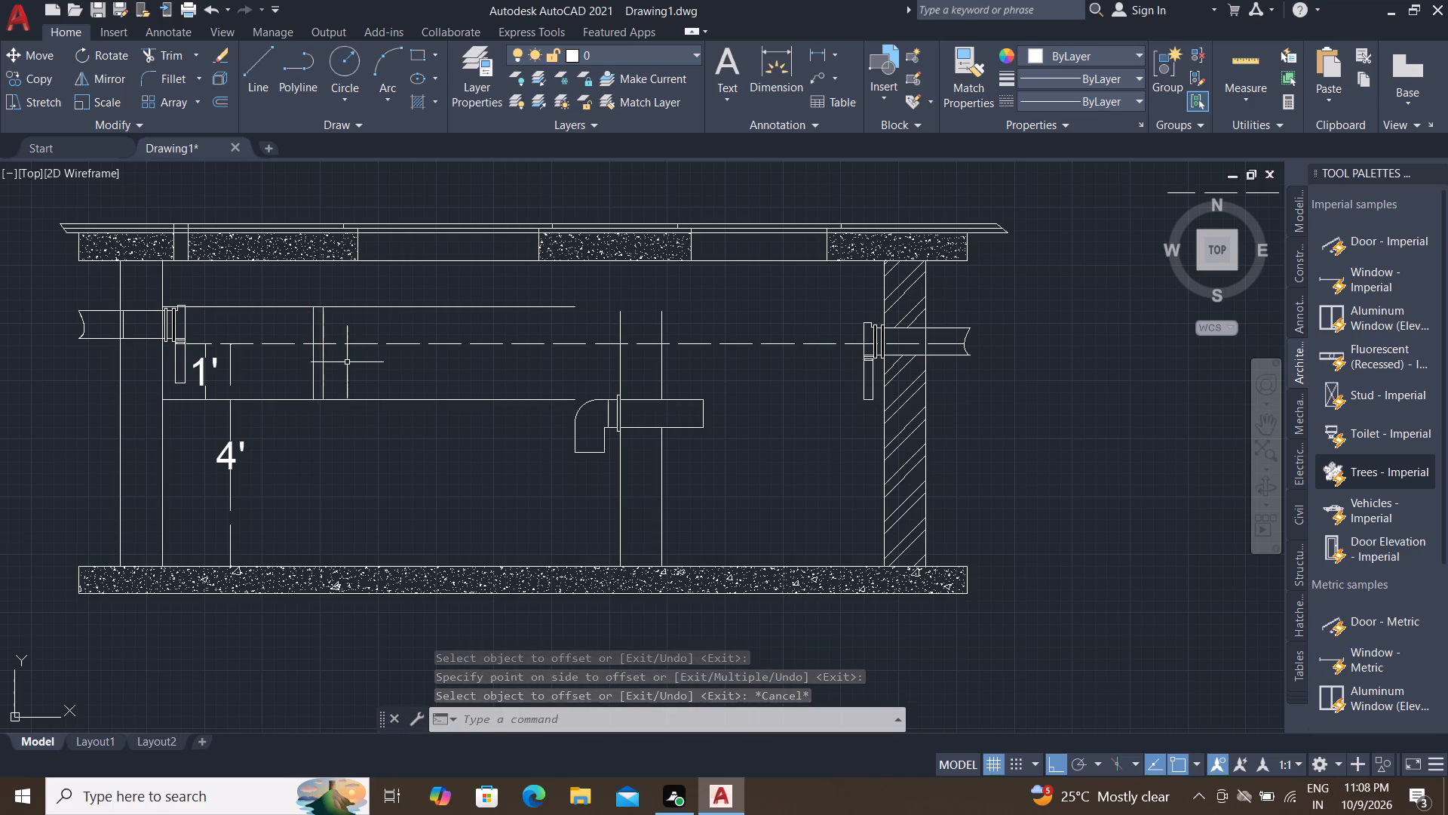
key(Escape)
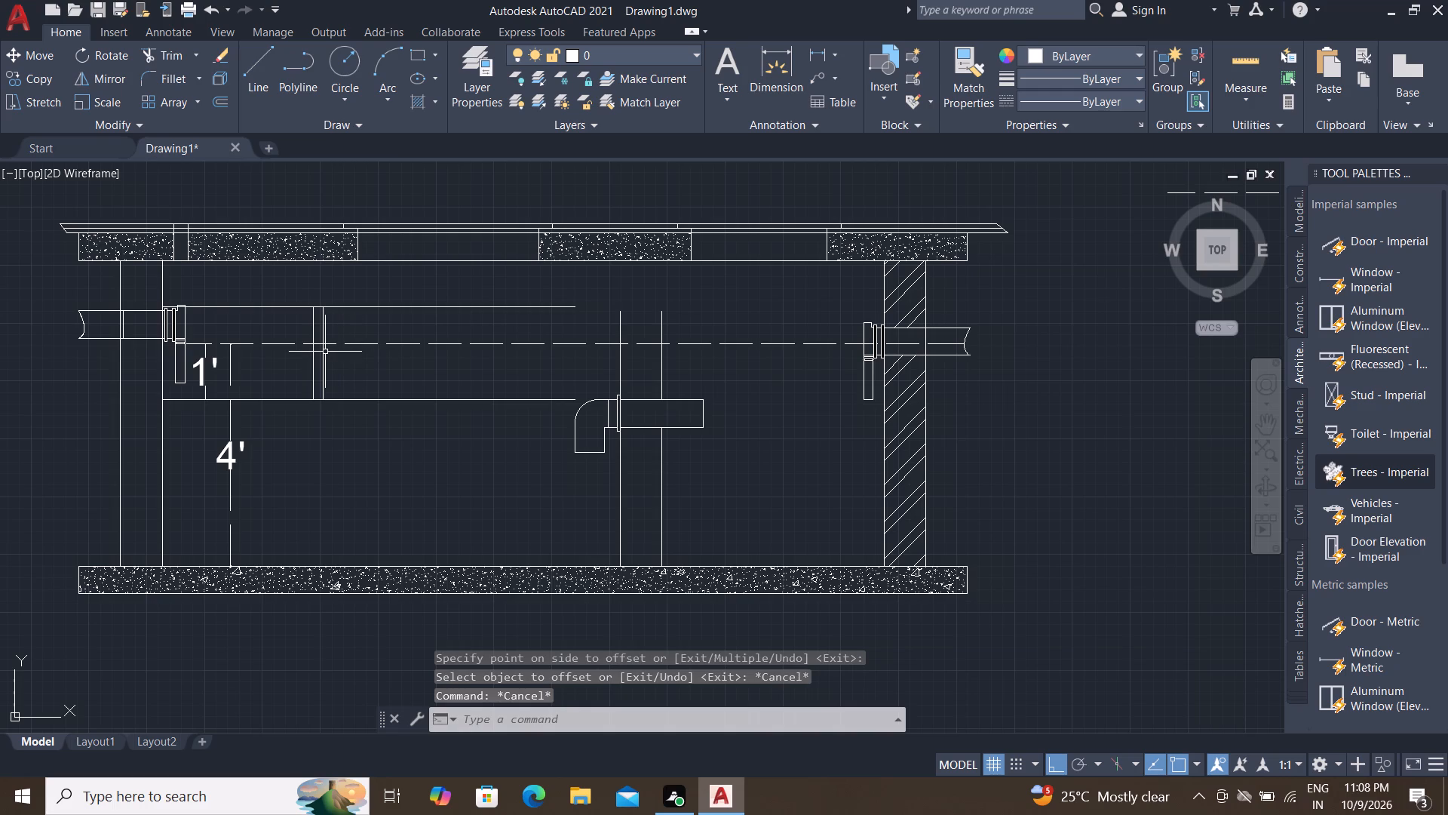
Trim the dashed level line where it crosses between the two vertical lines of the narrow strip.
middle_drag(327, 351, 336, 352)
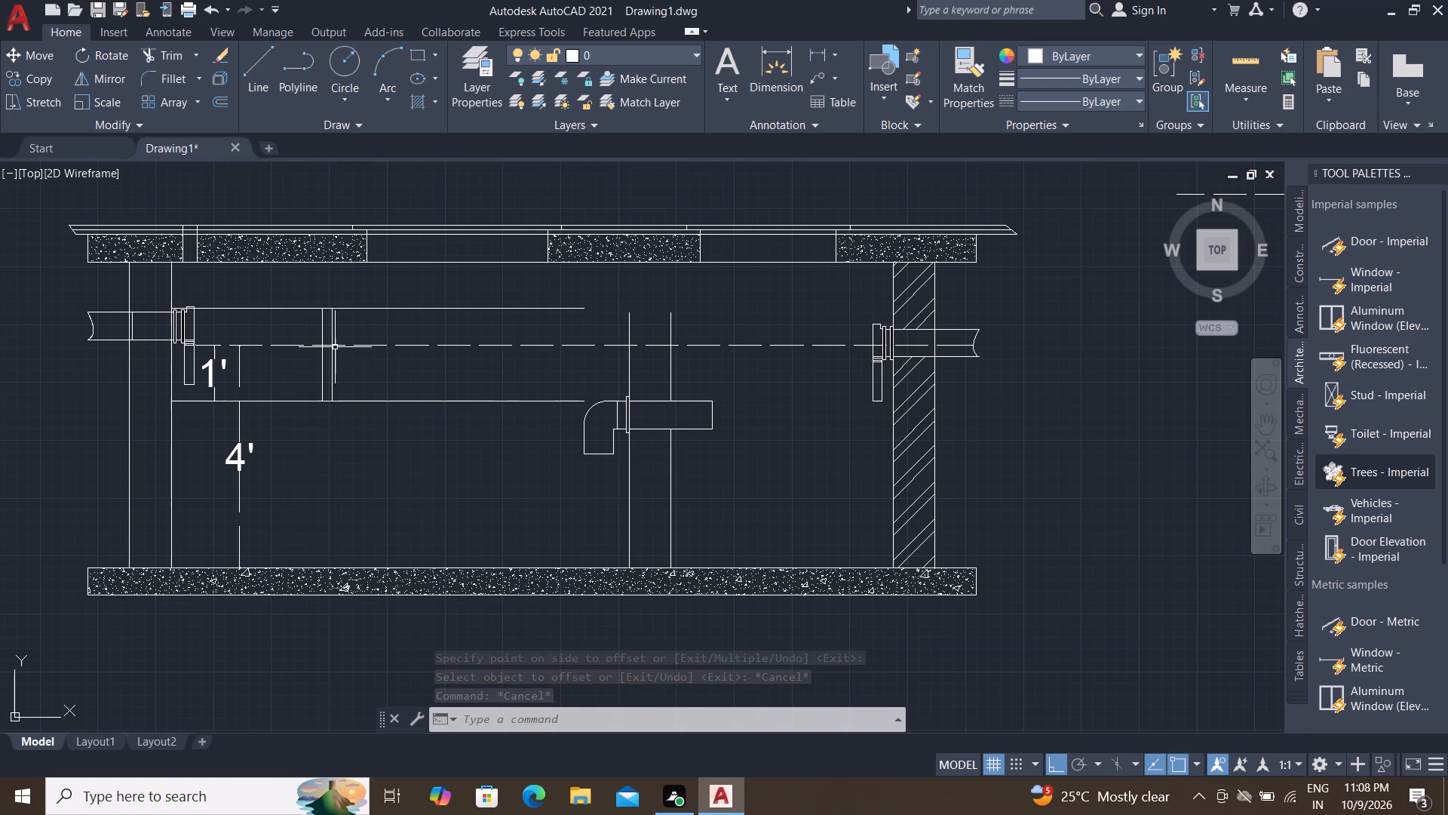
text(TR)
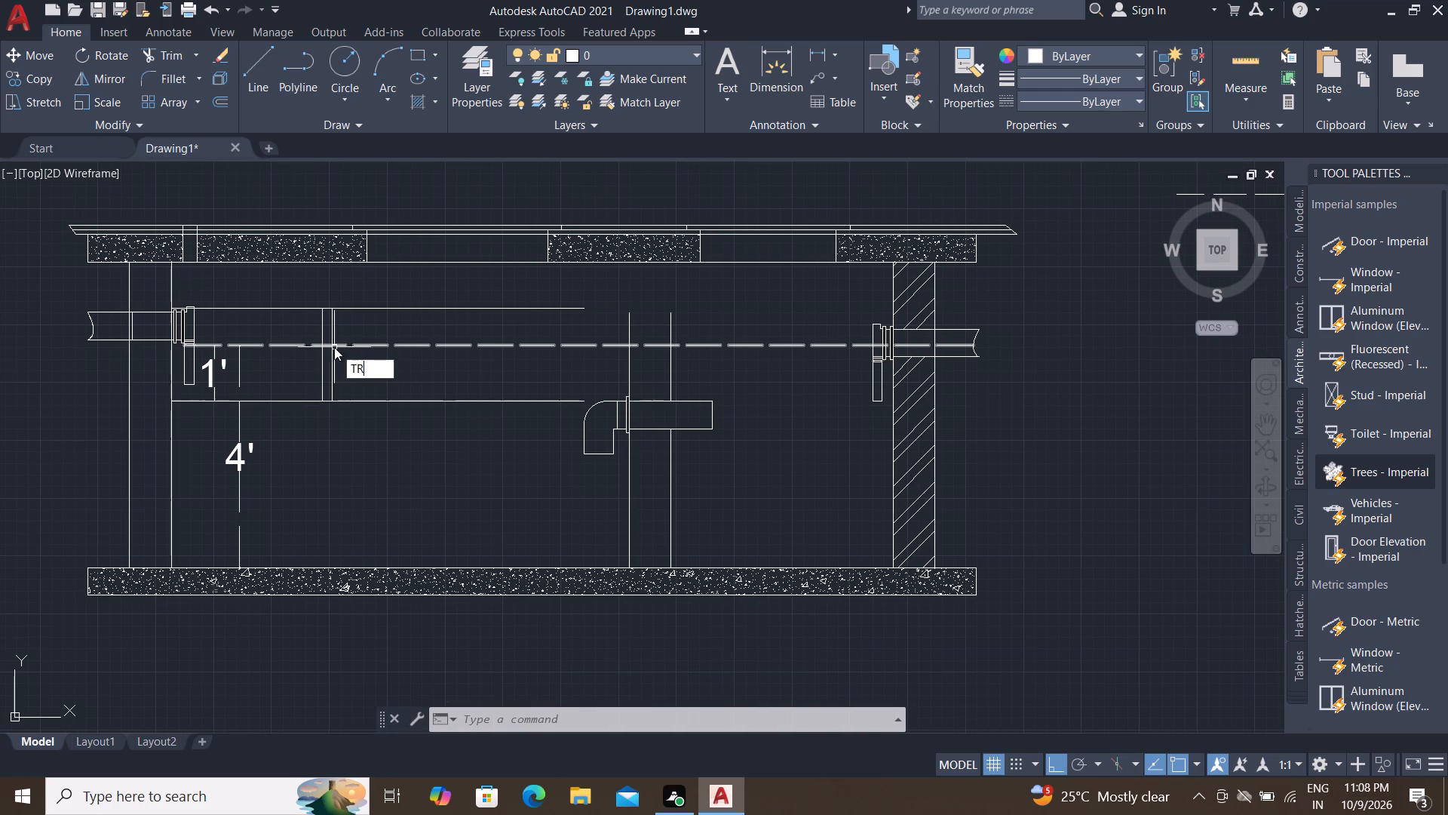
key(space)
scroll(323, 341, up, 4)
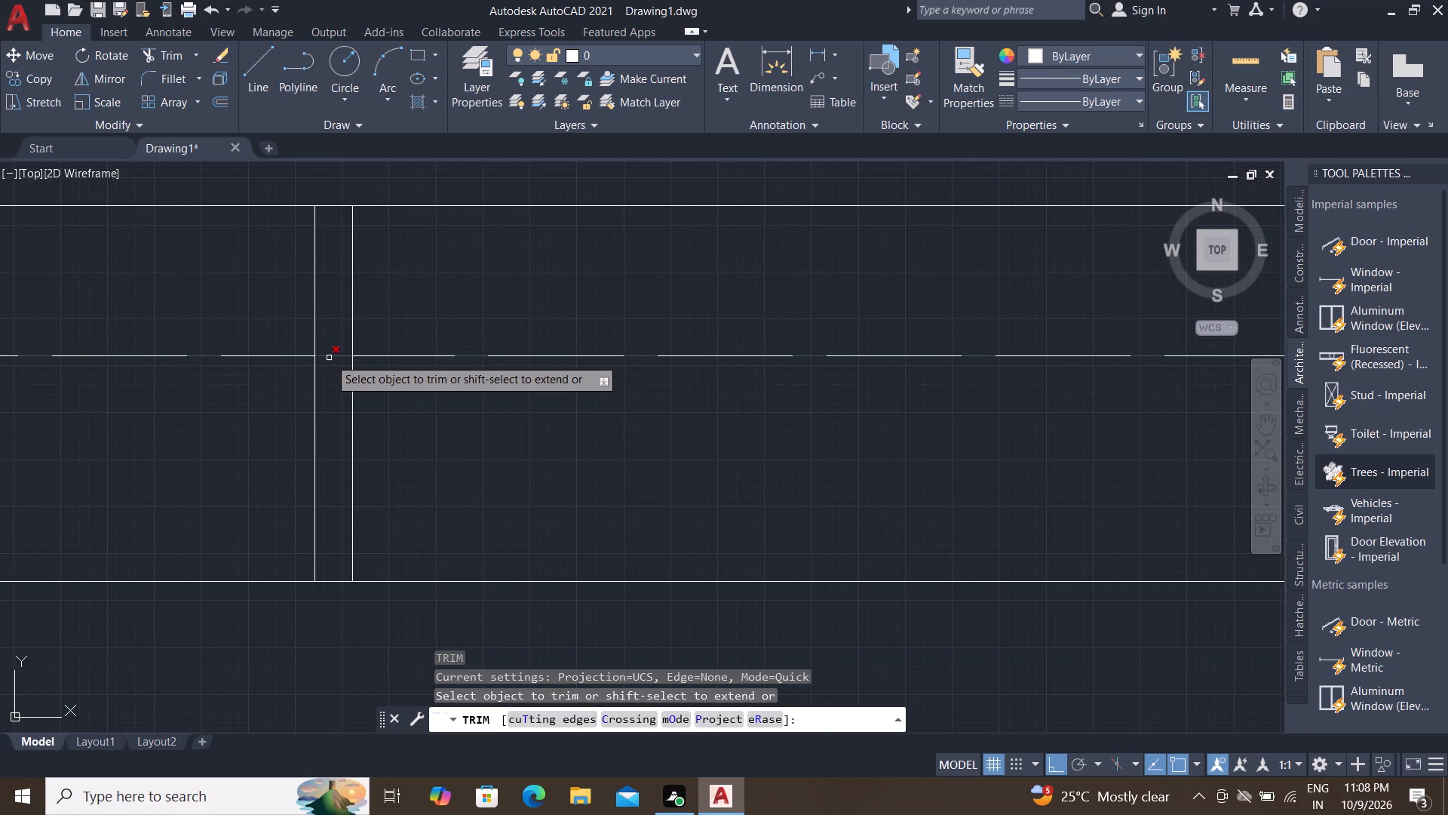
click(329, 358)
key(Escape)
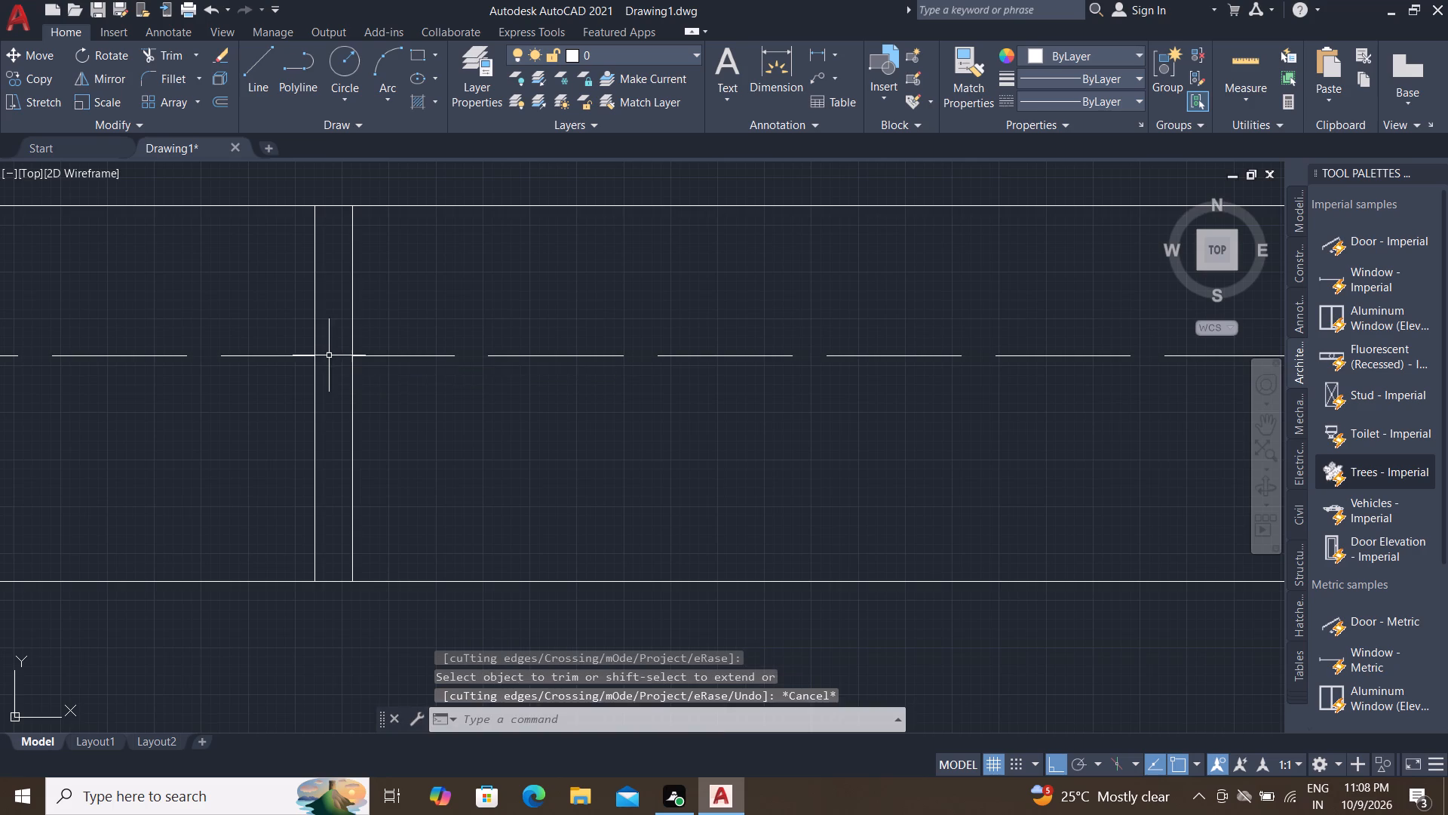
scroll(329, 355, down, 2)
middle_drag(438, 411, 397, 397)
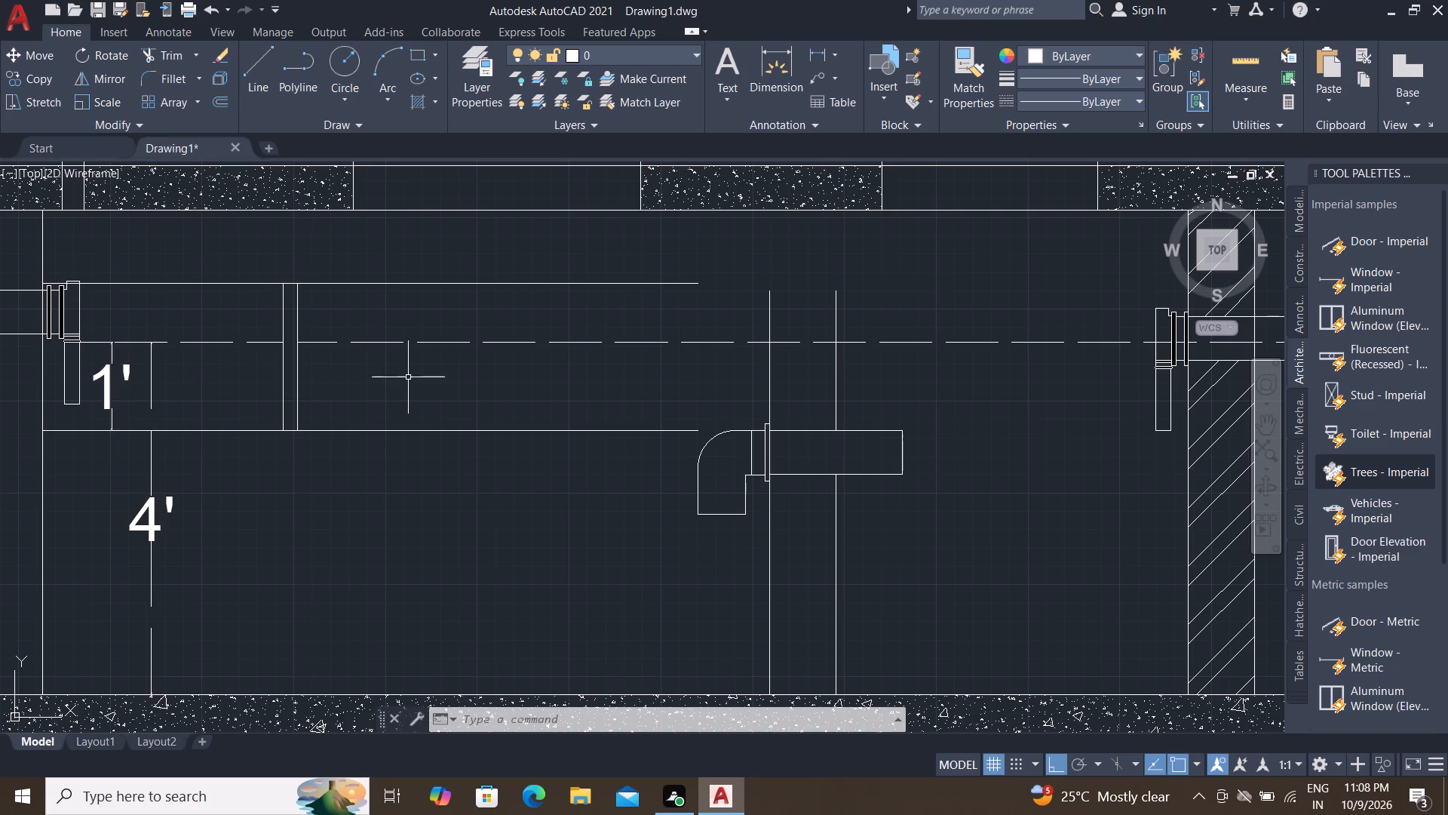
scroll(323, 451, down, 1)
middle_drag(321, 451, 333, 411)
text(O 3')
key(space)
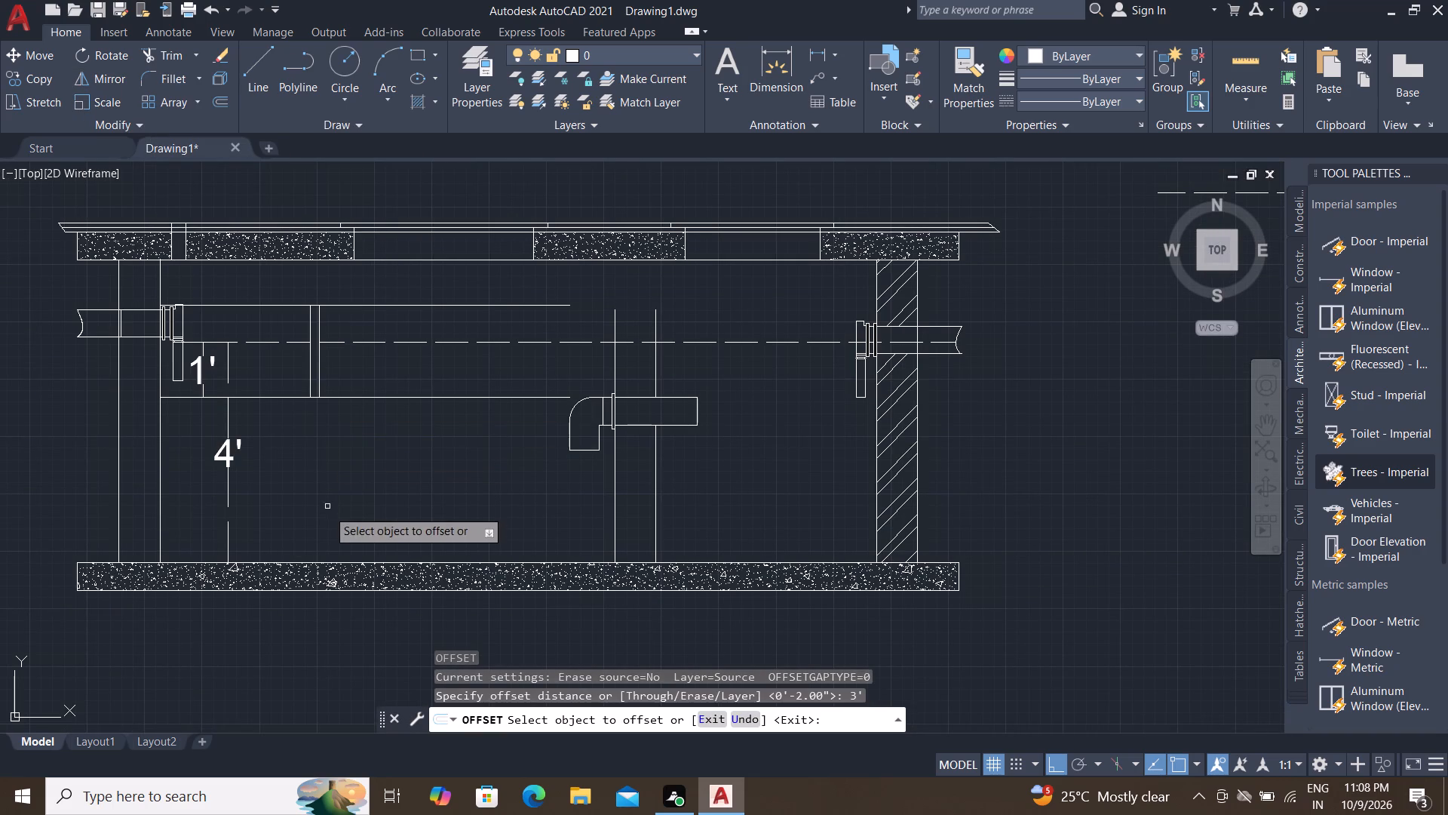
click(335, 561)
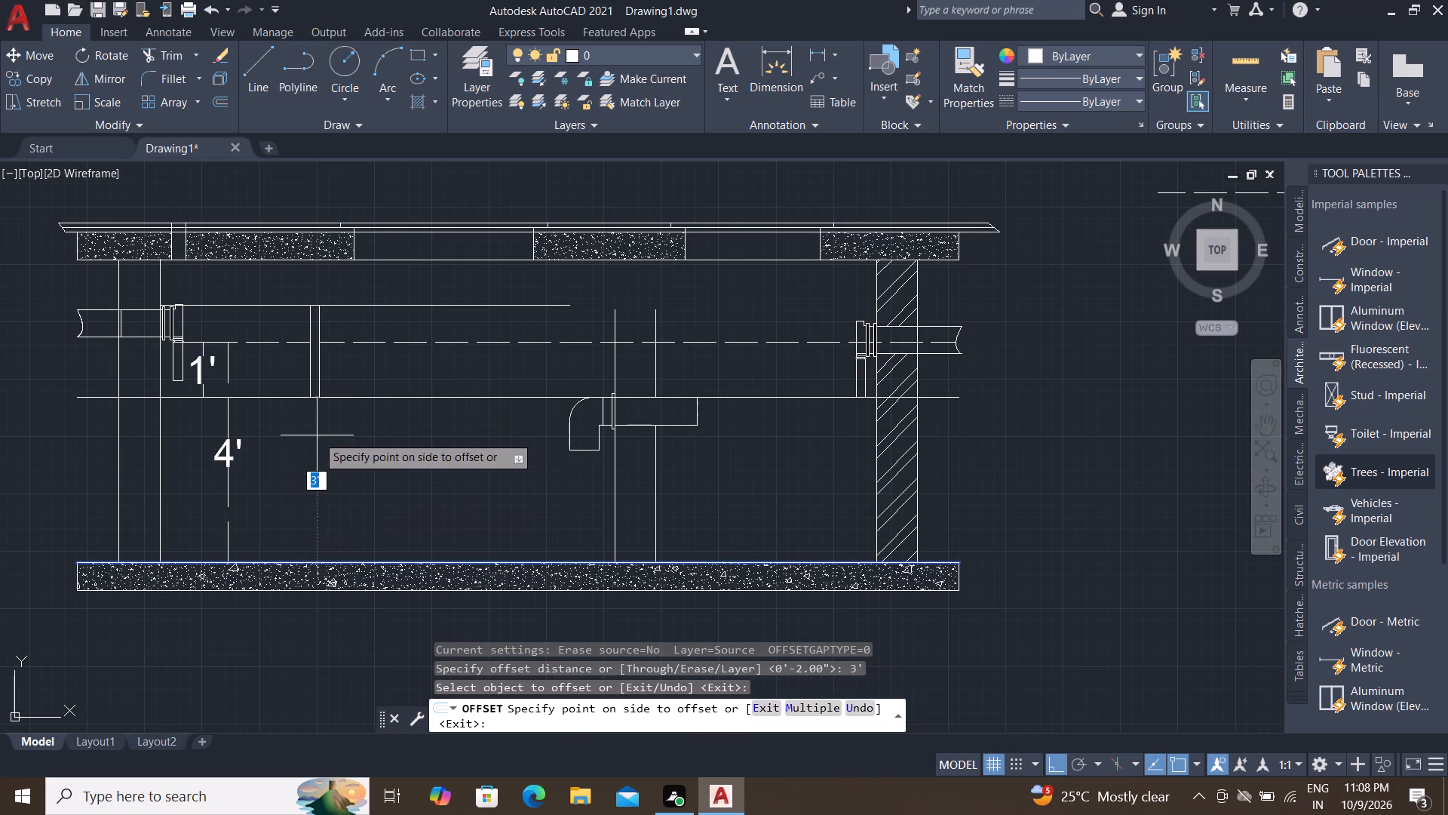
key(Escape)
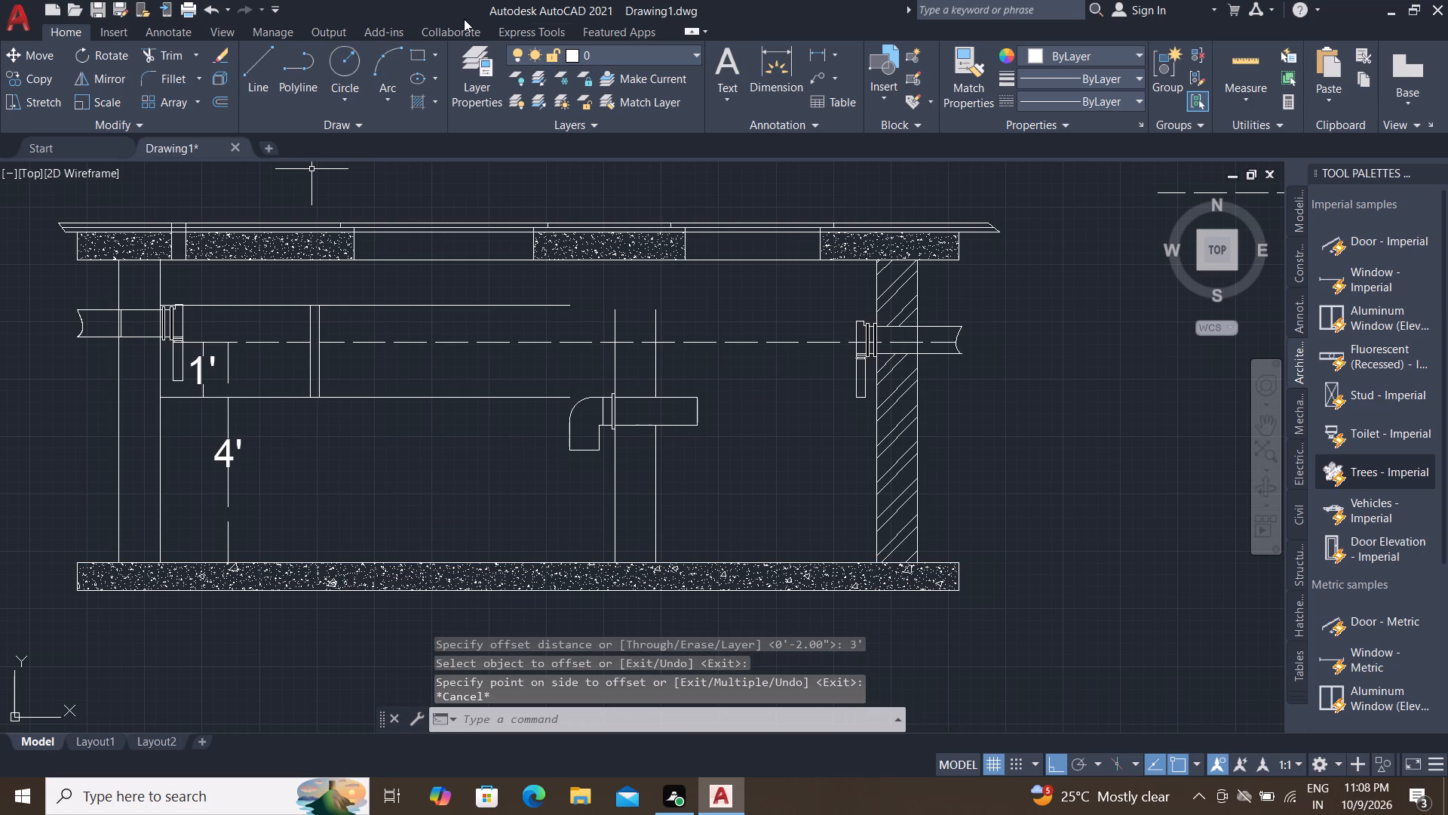
Add a vertical linear dimension from the left chamber's lower solid horizontal line down to the top of the base slab.
click(814, 51)
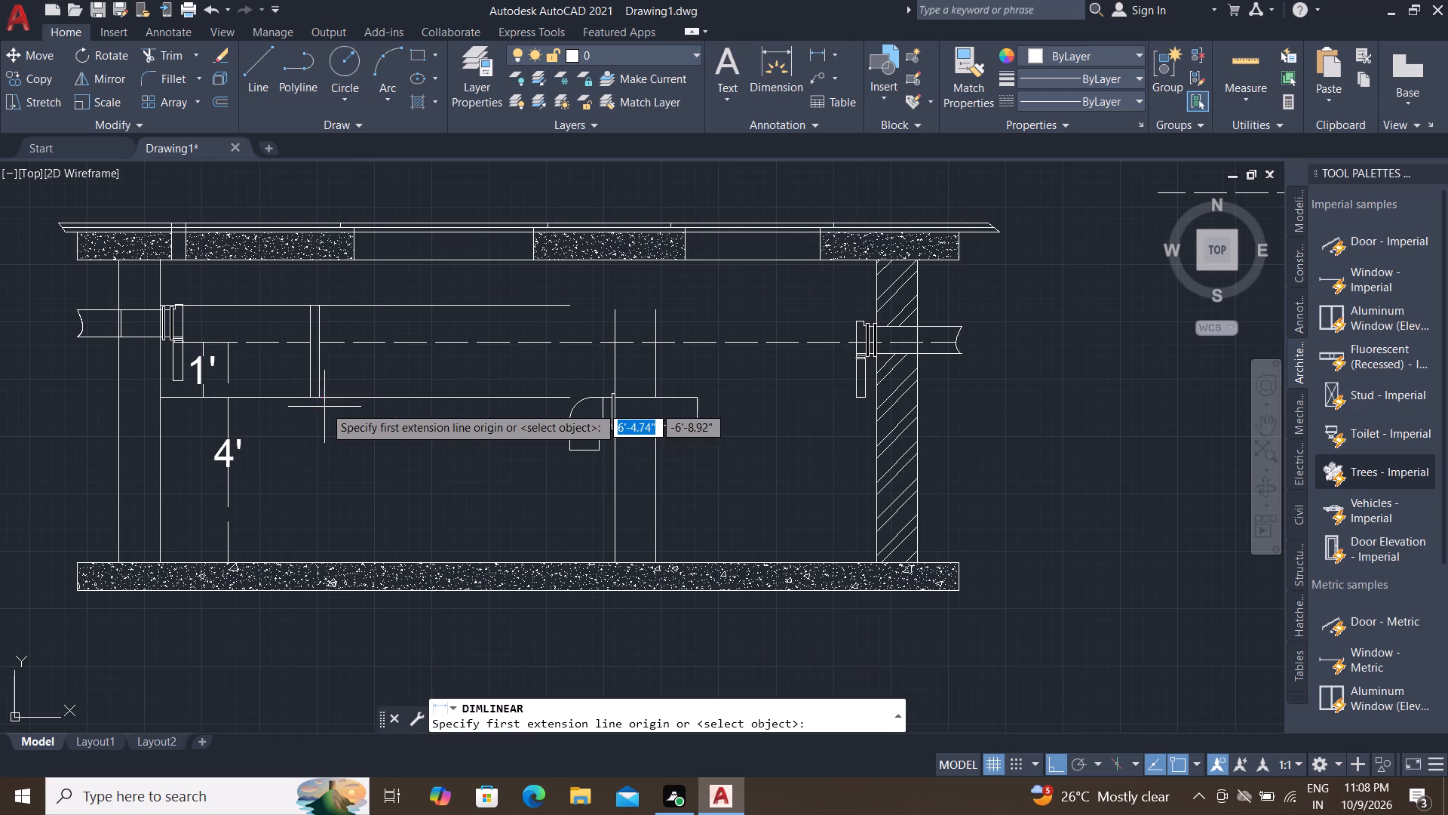
click(336, 398)
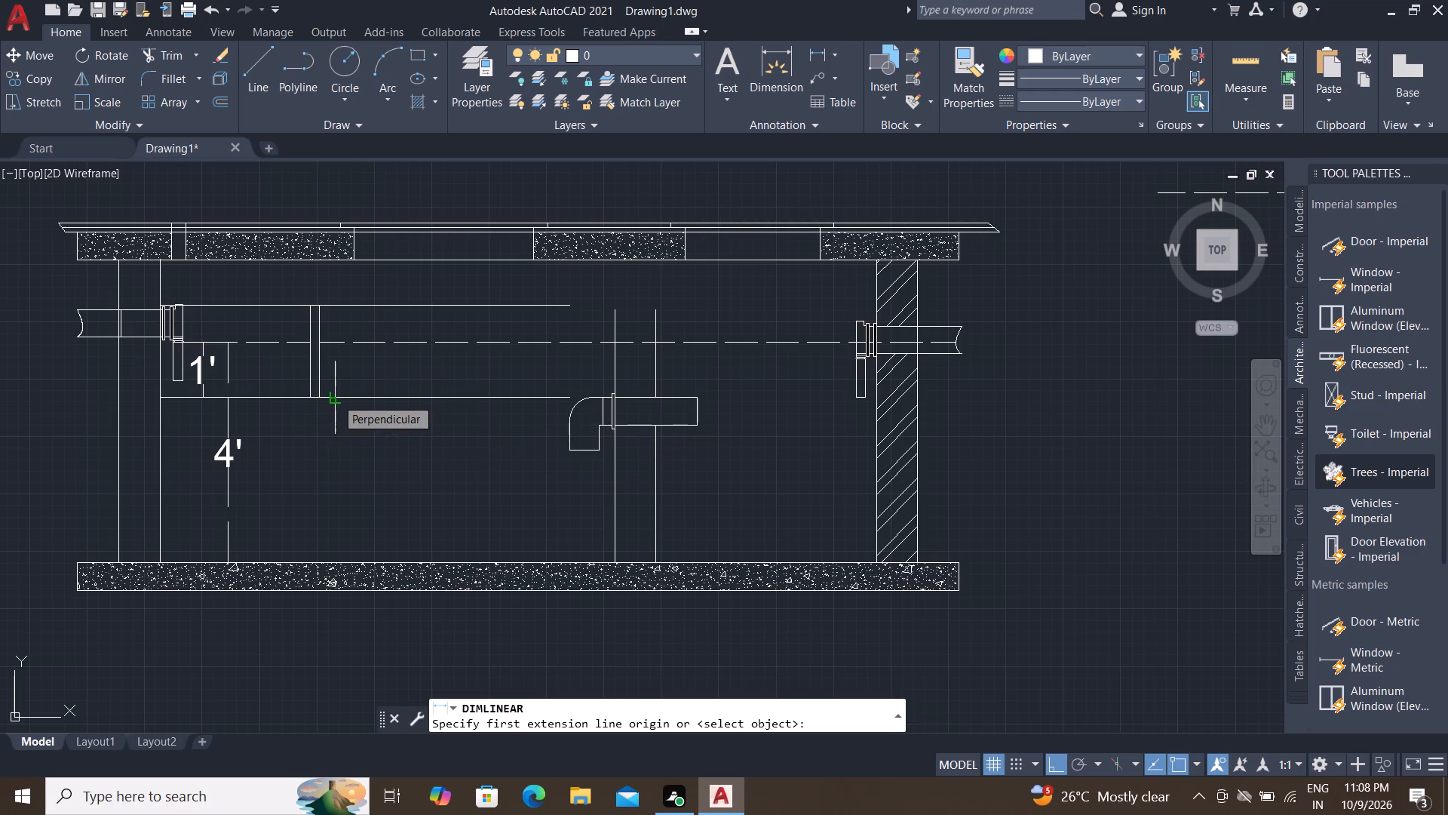
click(333, 561)
click(332, 561)
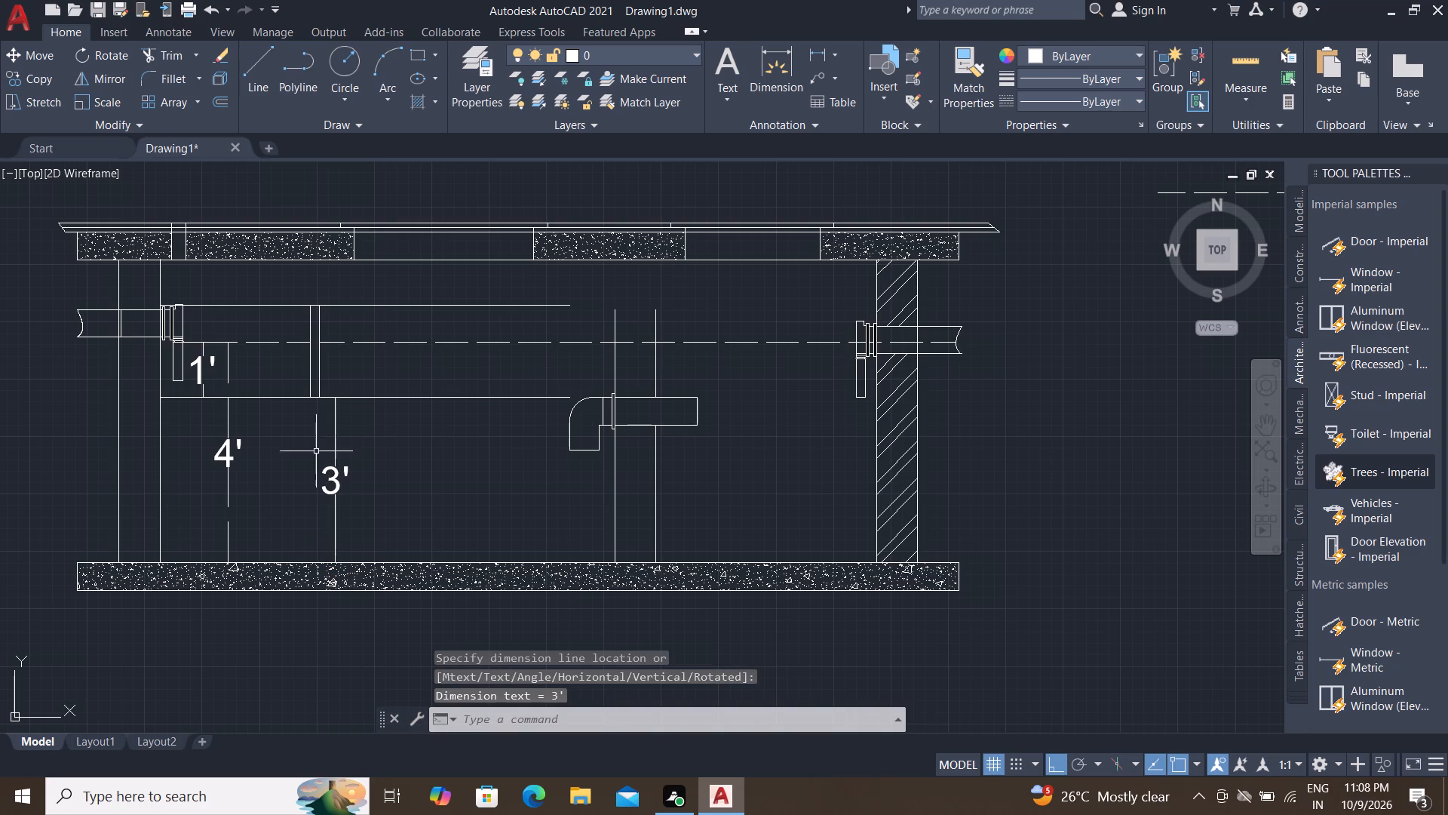
Set the linetype of the 4' vertical dimension in the left chamber to ByLayer.
click(225, 405)
click(1034, 95)
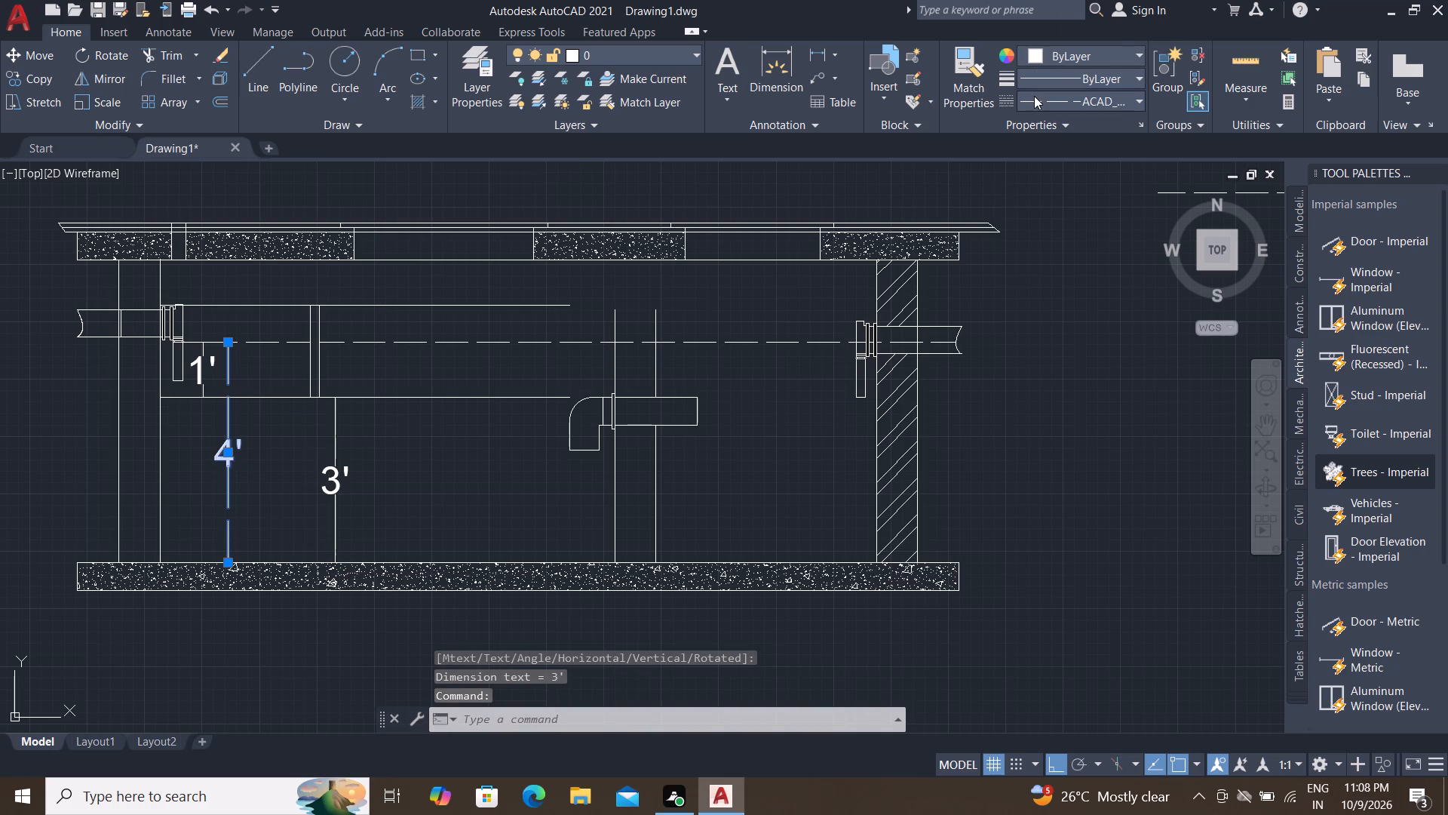
click(1036, 119)
key(Escape)
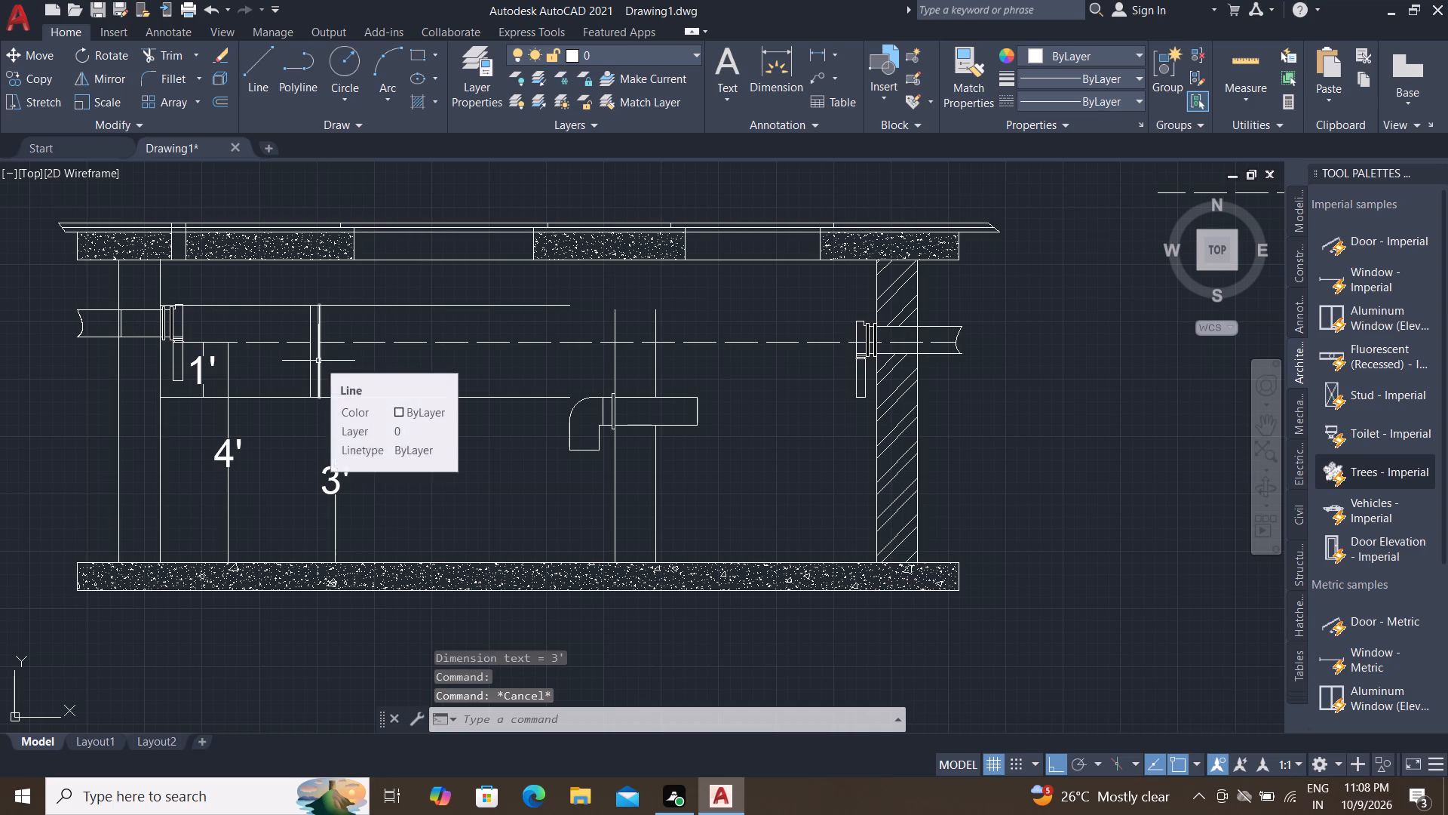
Hatch the narrow vertical strip in the left chamber with the ANSI31 pattern and the hatch colour ByLayer.
scroll(316, 356, up, 1)
text(H)
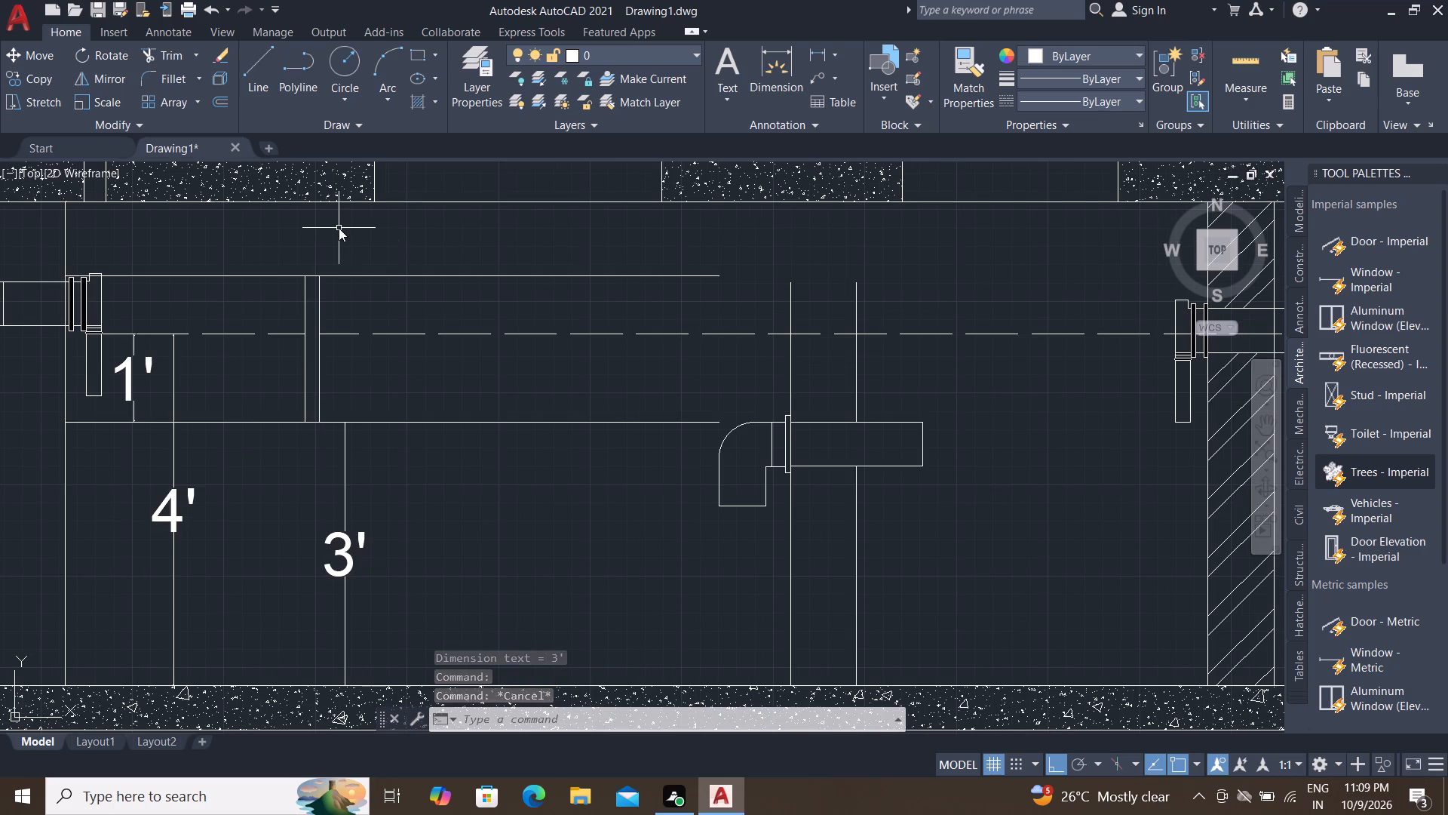
key(space)
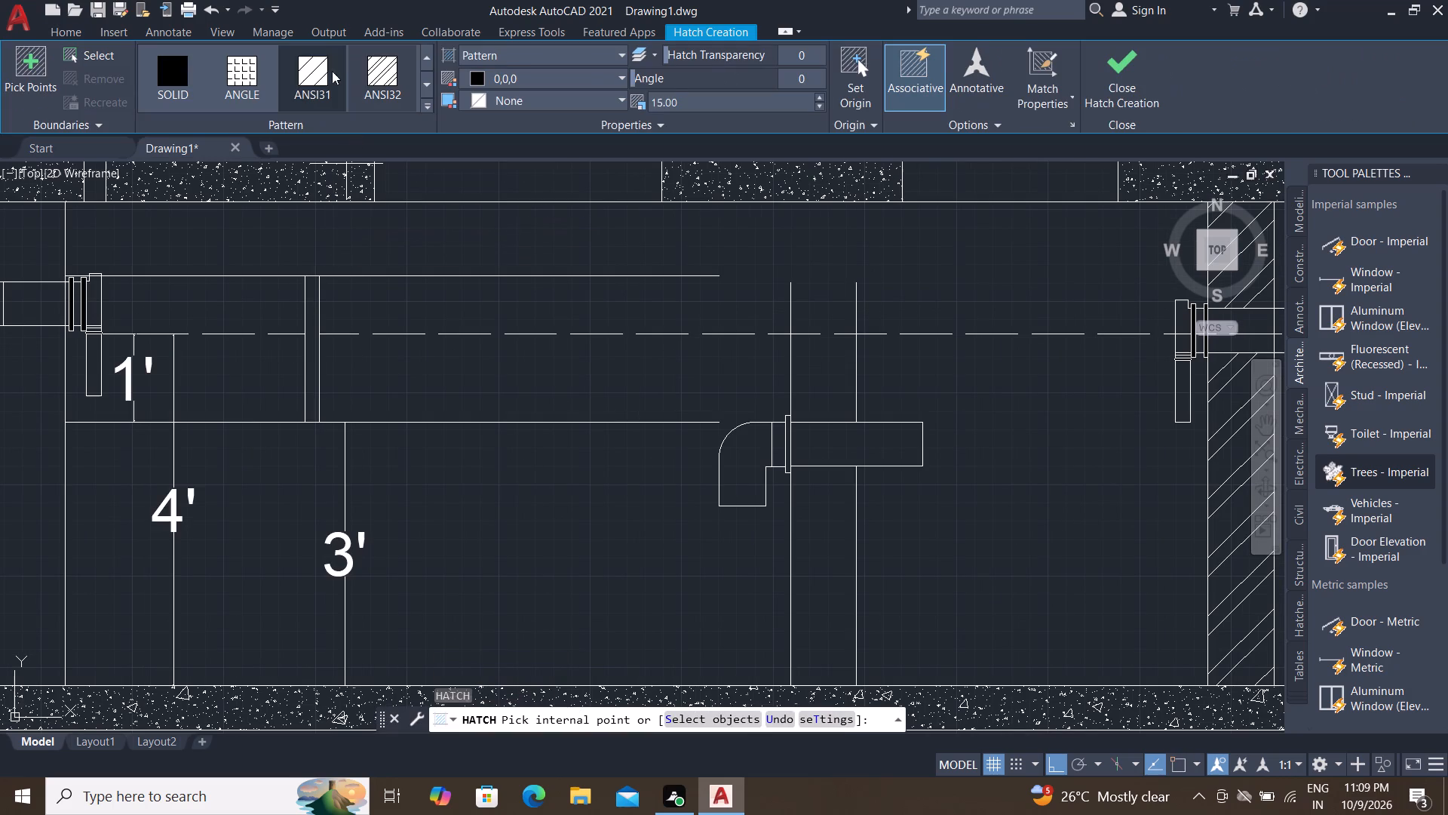
click(316, 69)
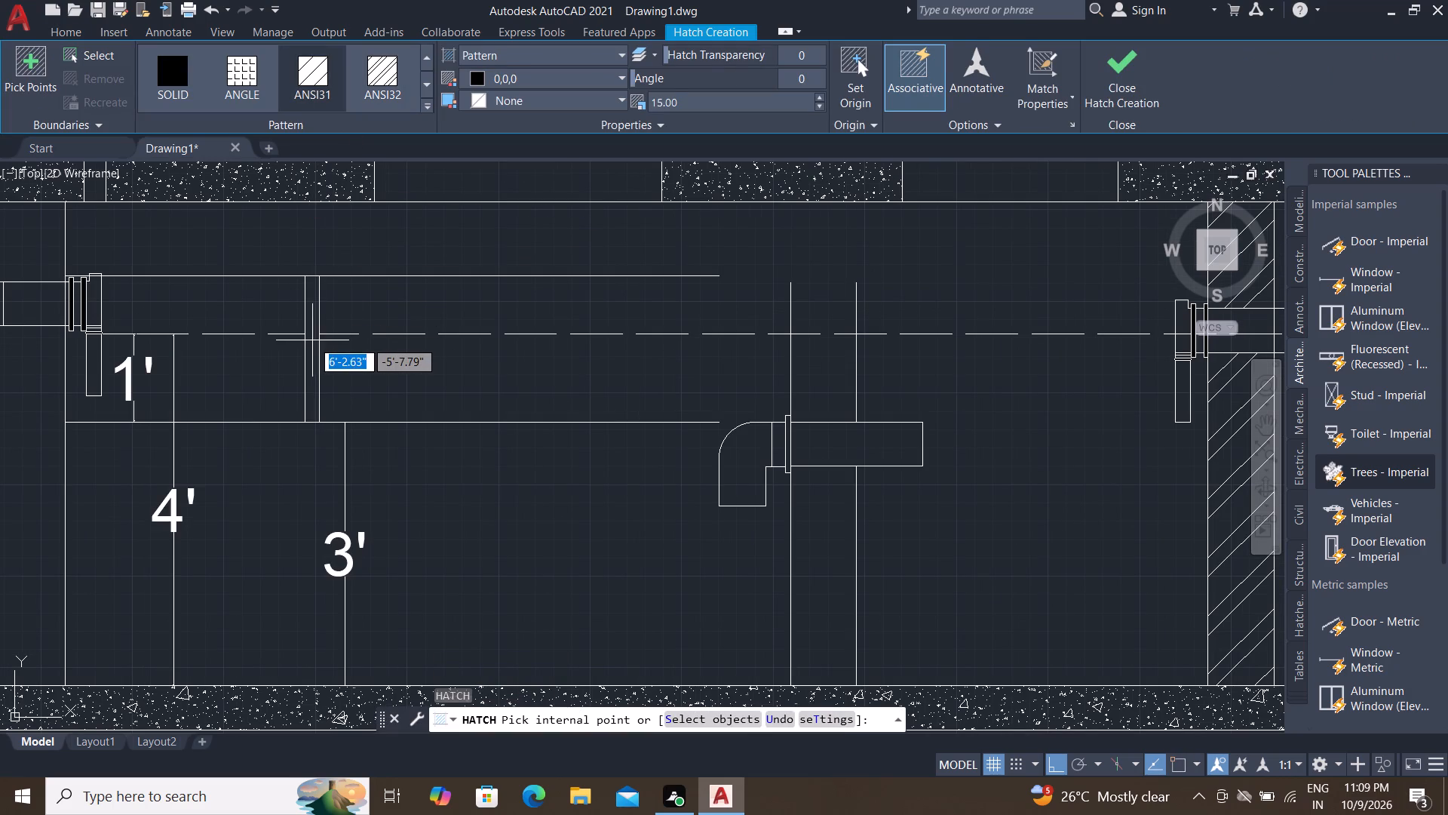
click(312, 340)
click(511, 81)
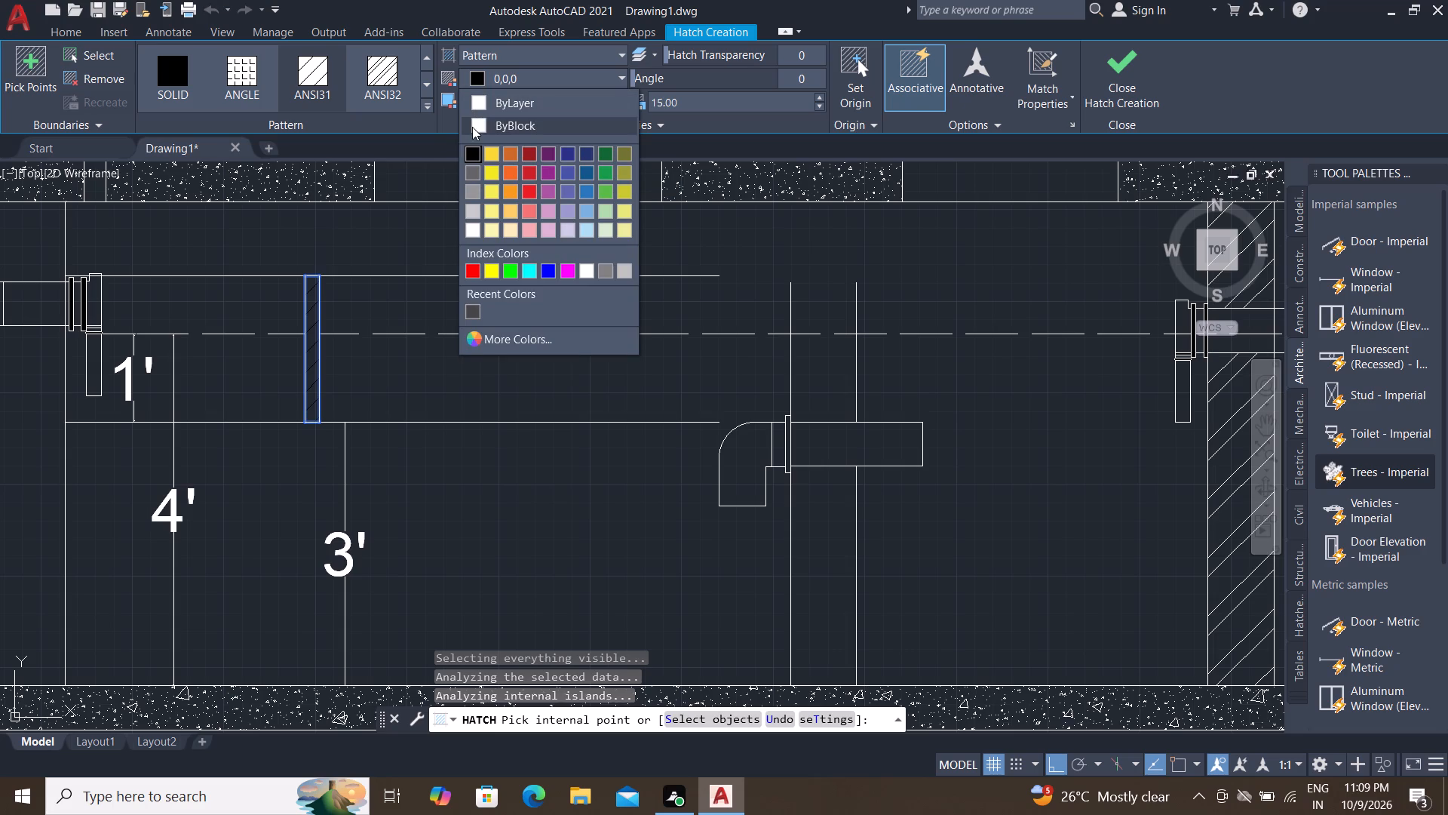
click(480, 99)
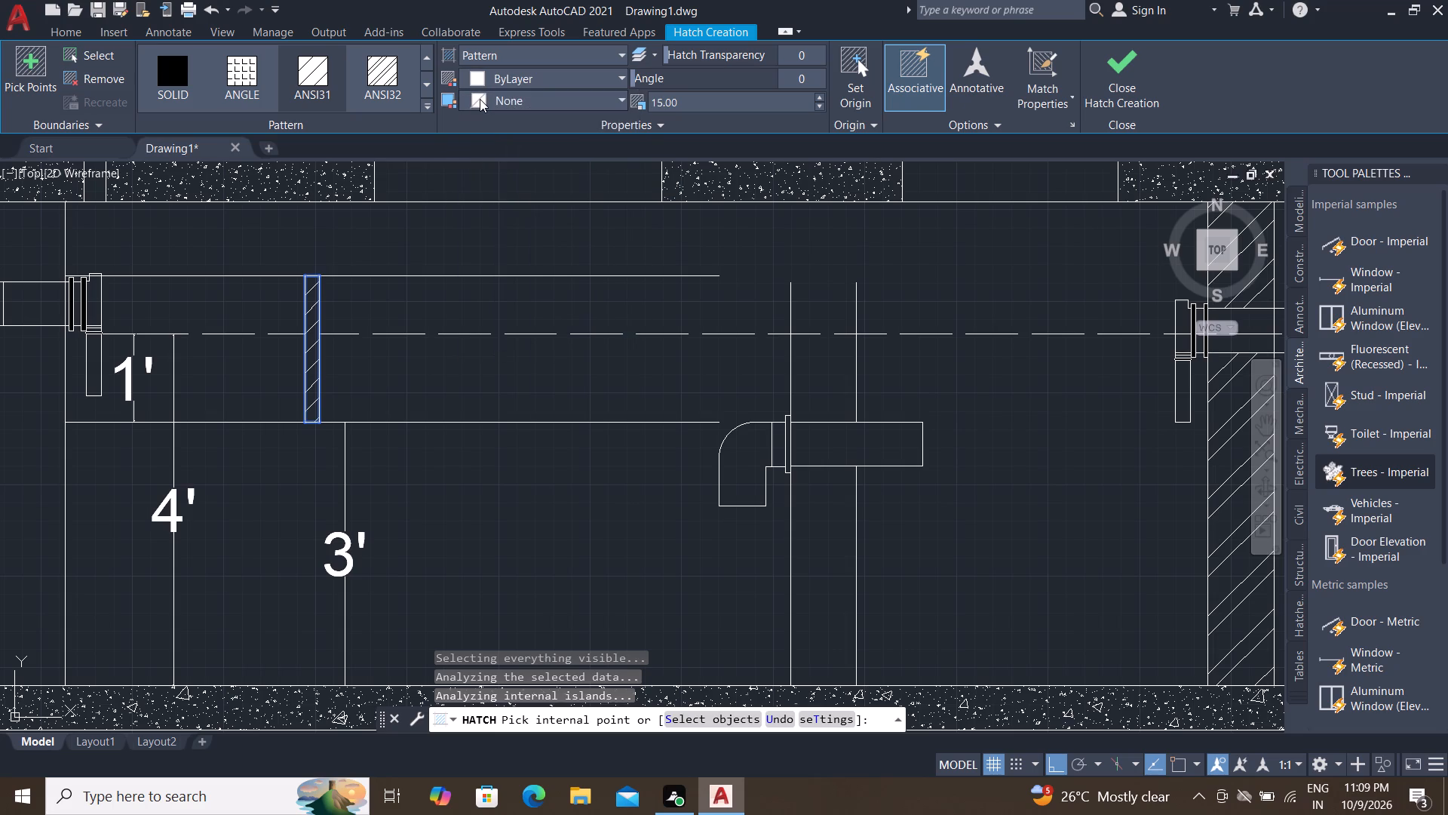
key(Escape)
key(Escape)
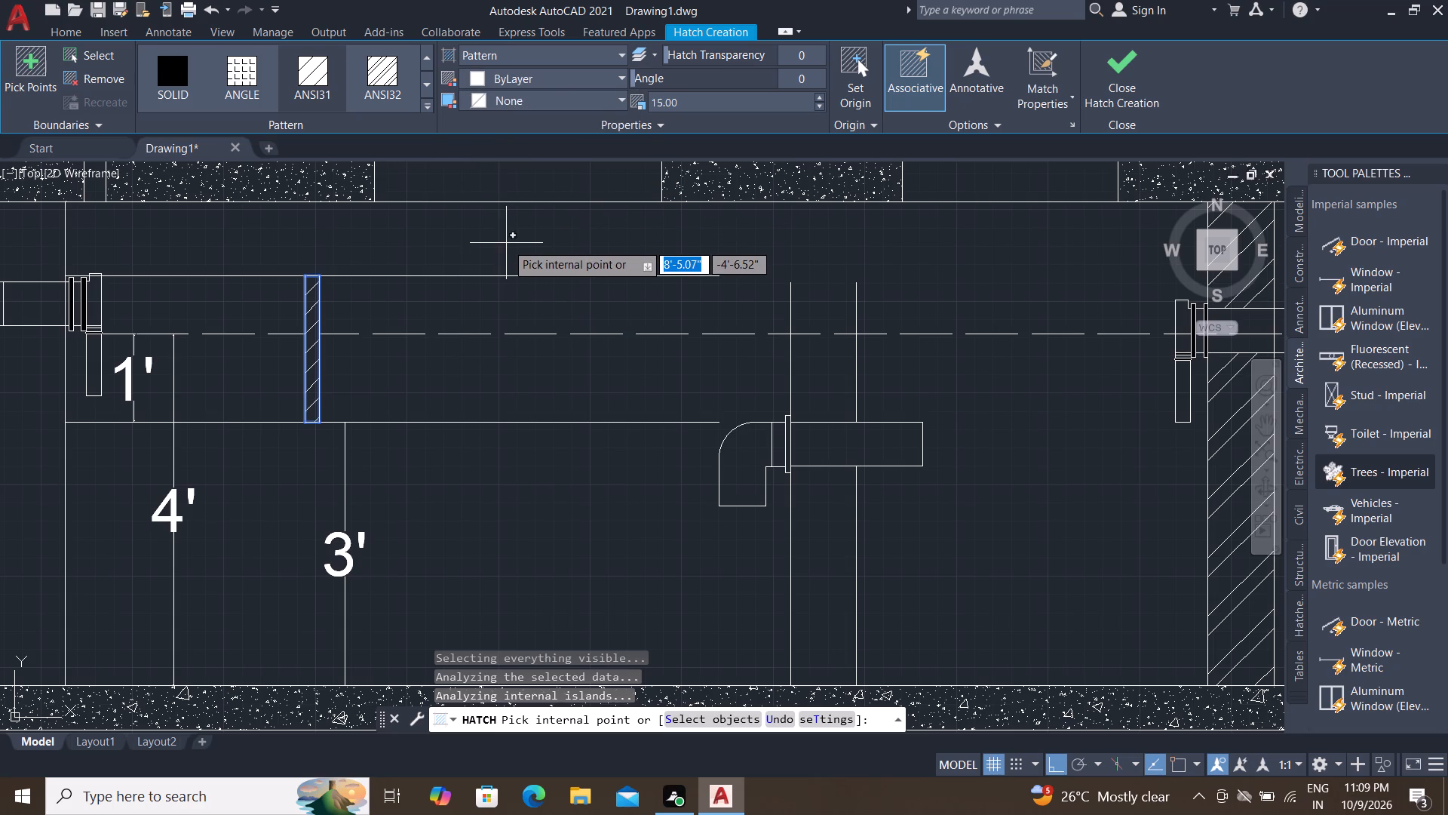
middle_drag(508, 244, 410, 244)
key(Escape)
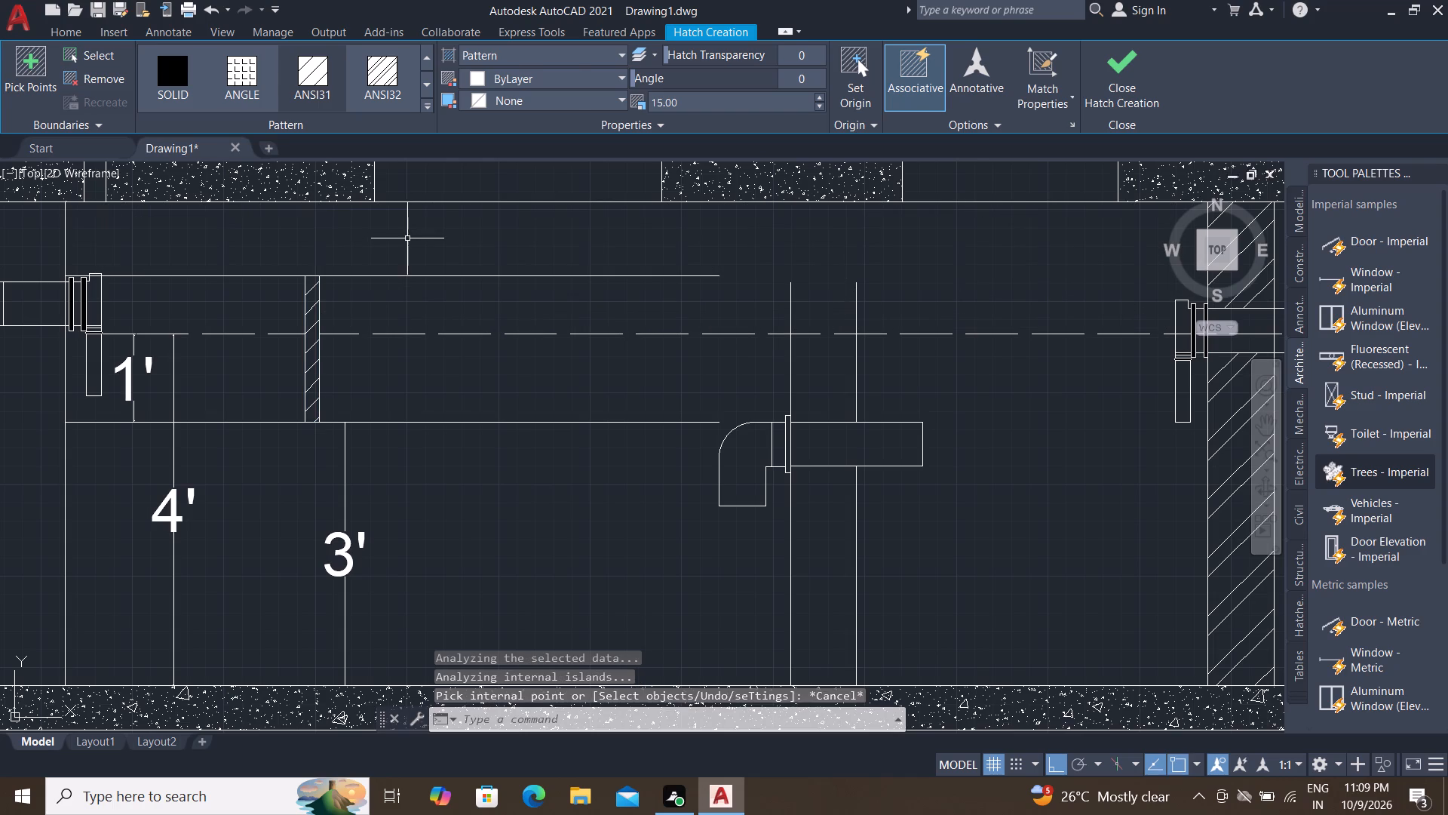
key(Escape)
key(Escape)
key(Escape)
key(Escape)
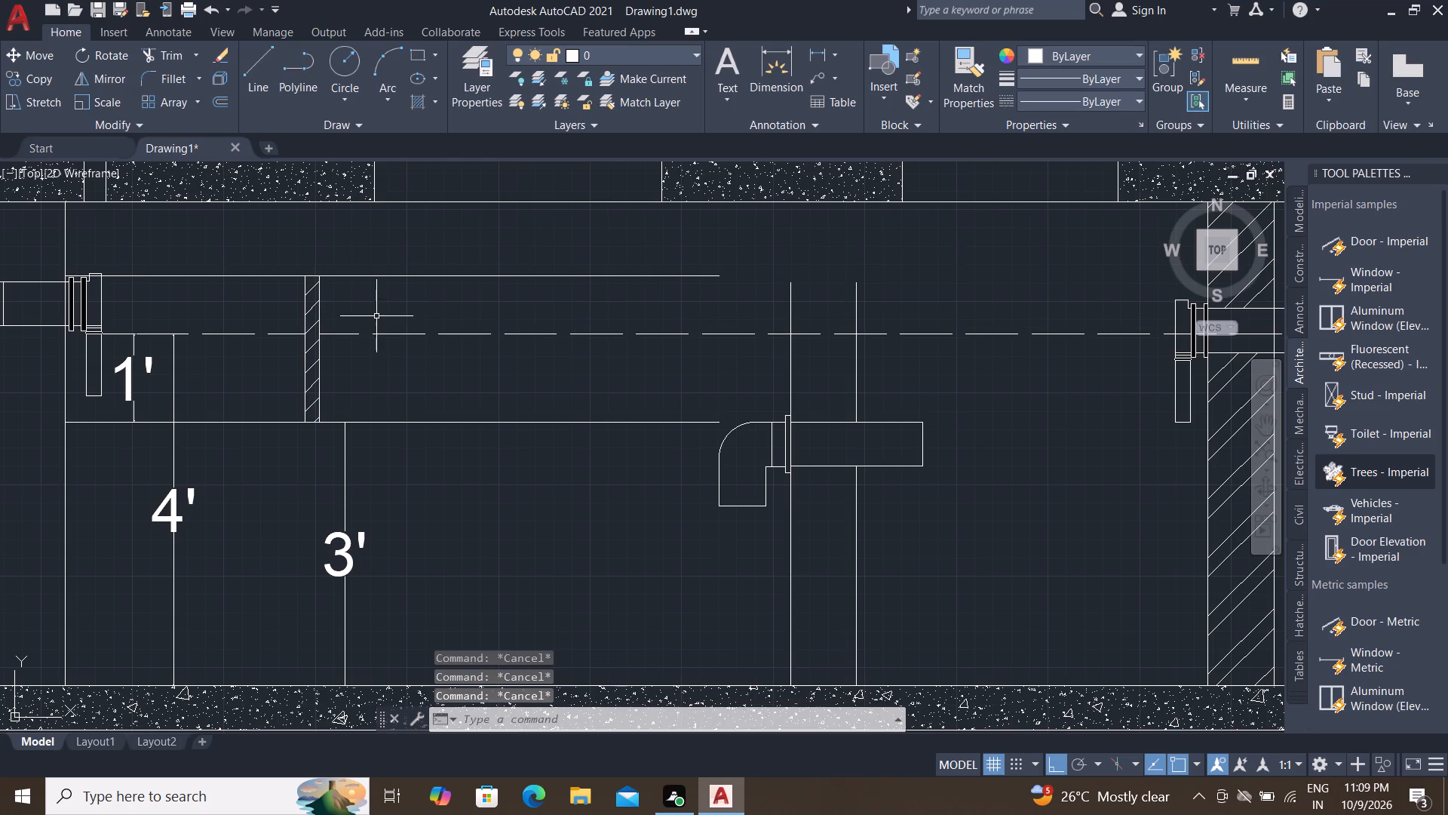
key(t)
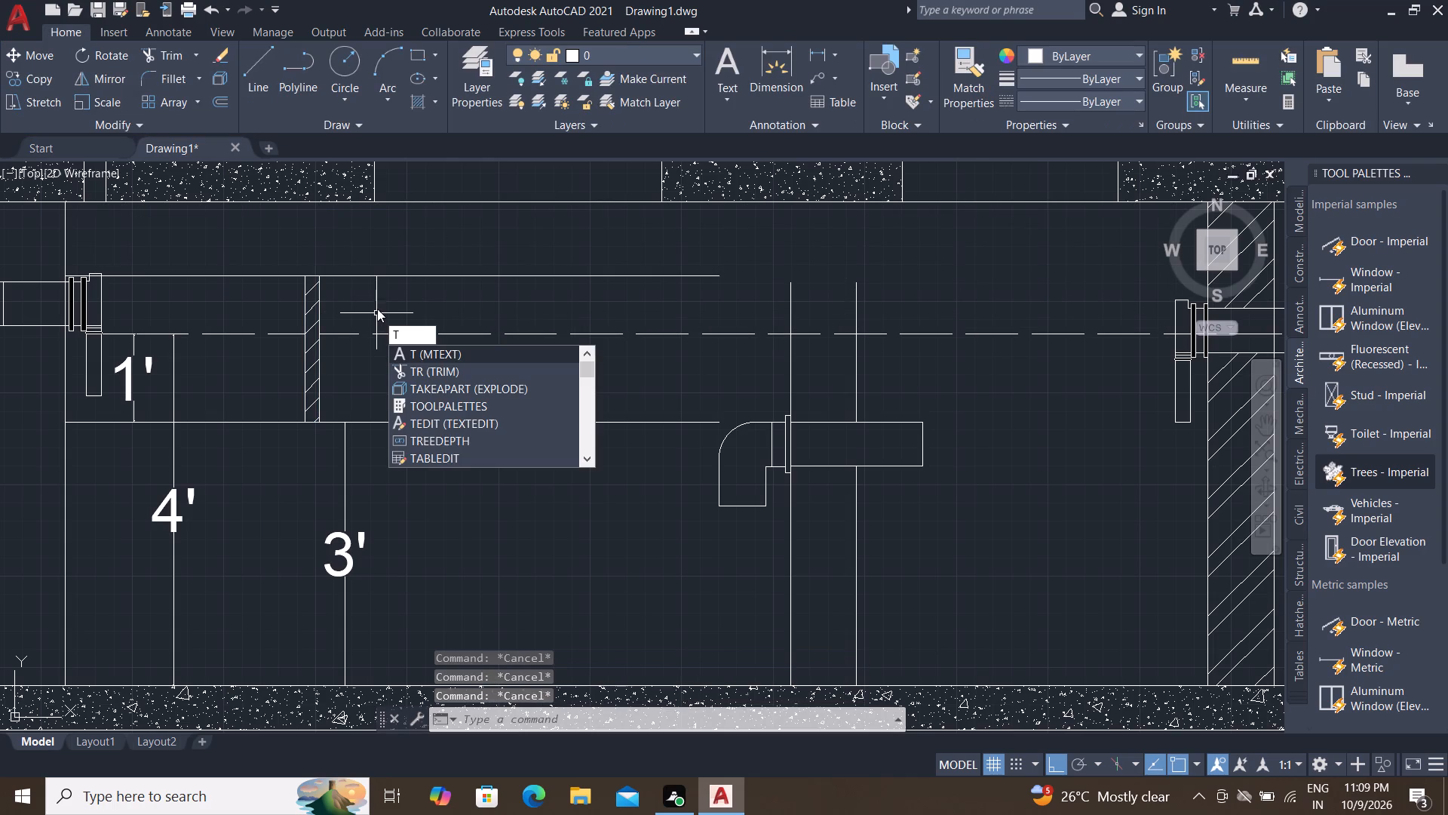
key(Escape)
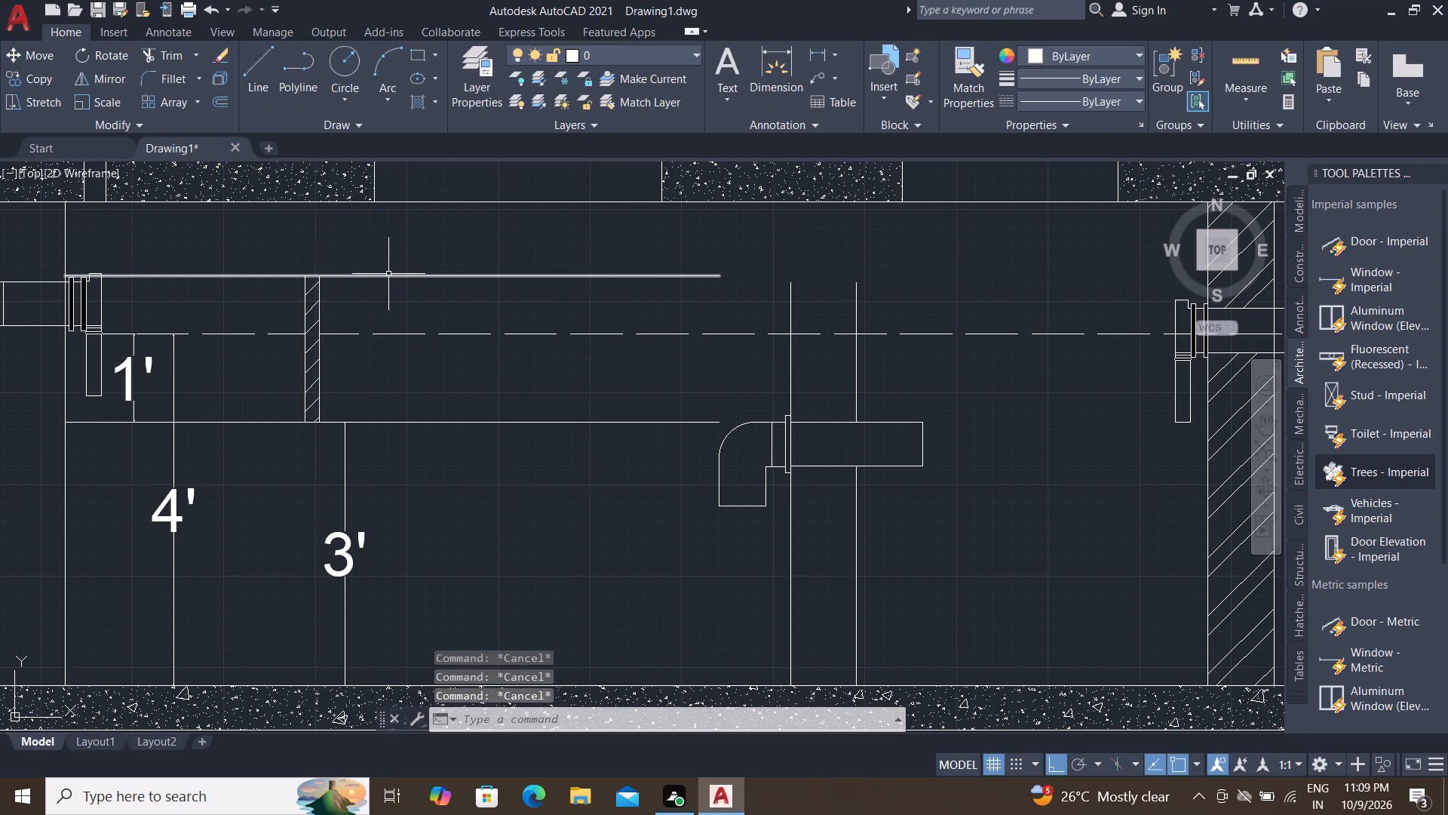
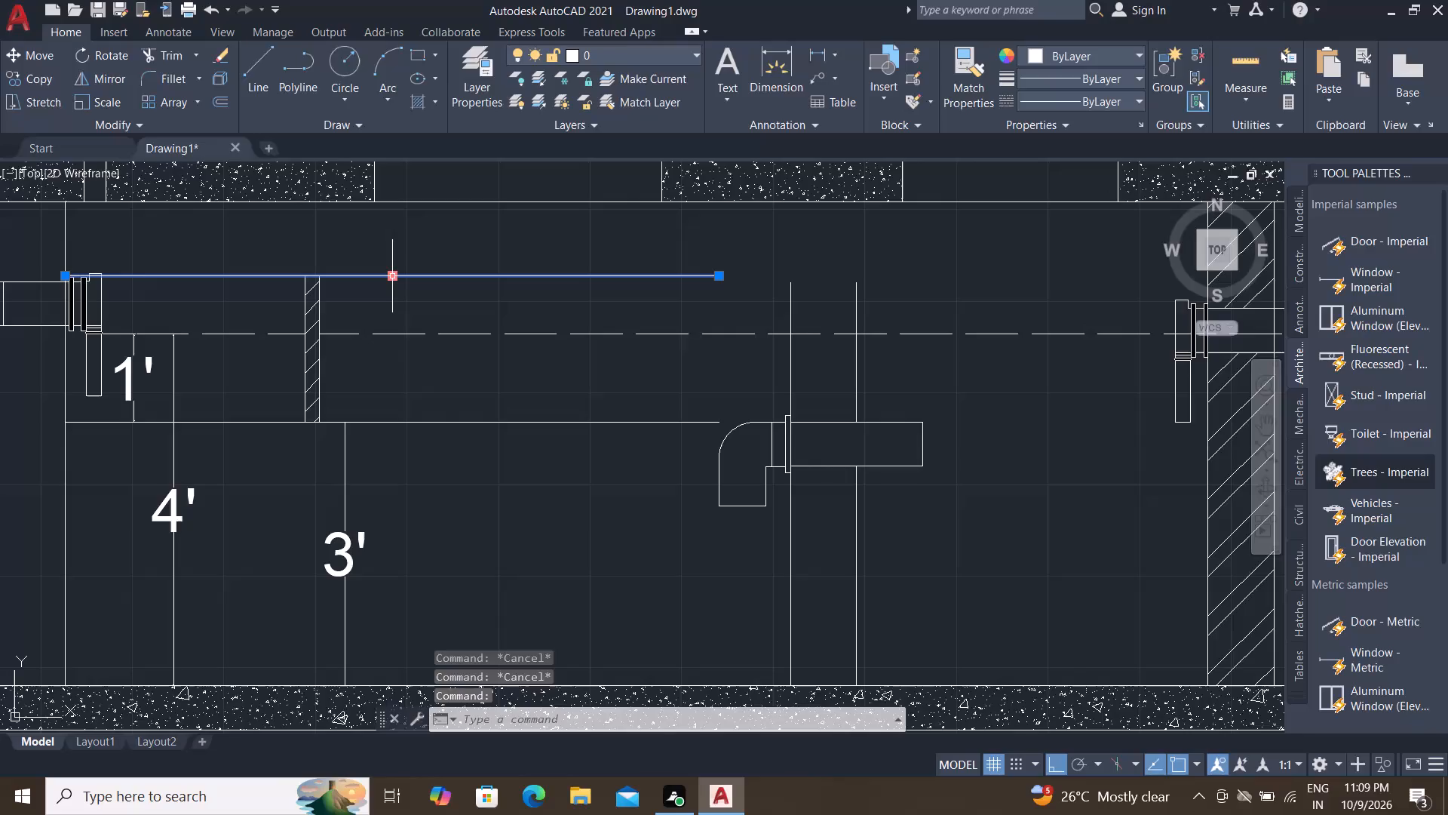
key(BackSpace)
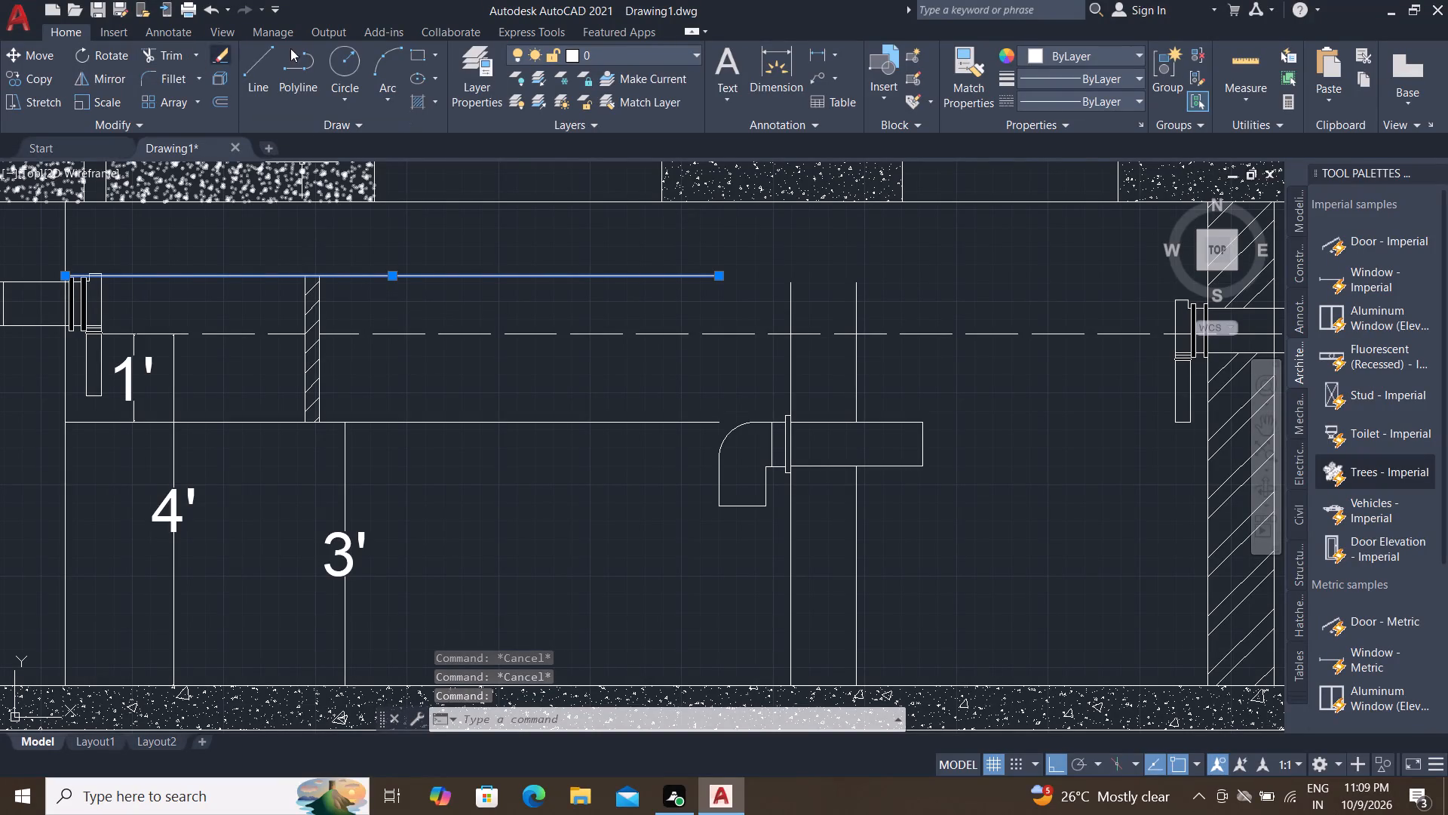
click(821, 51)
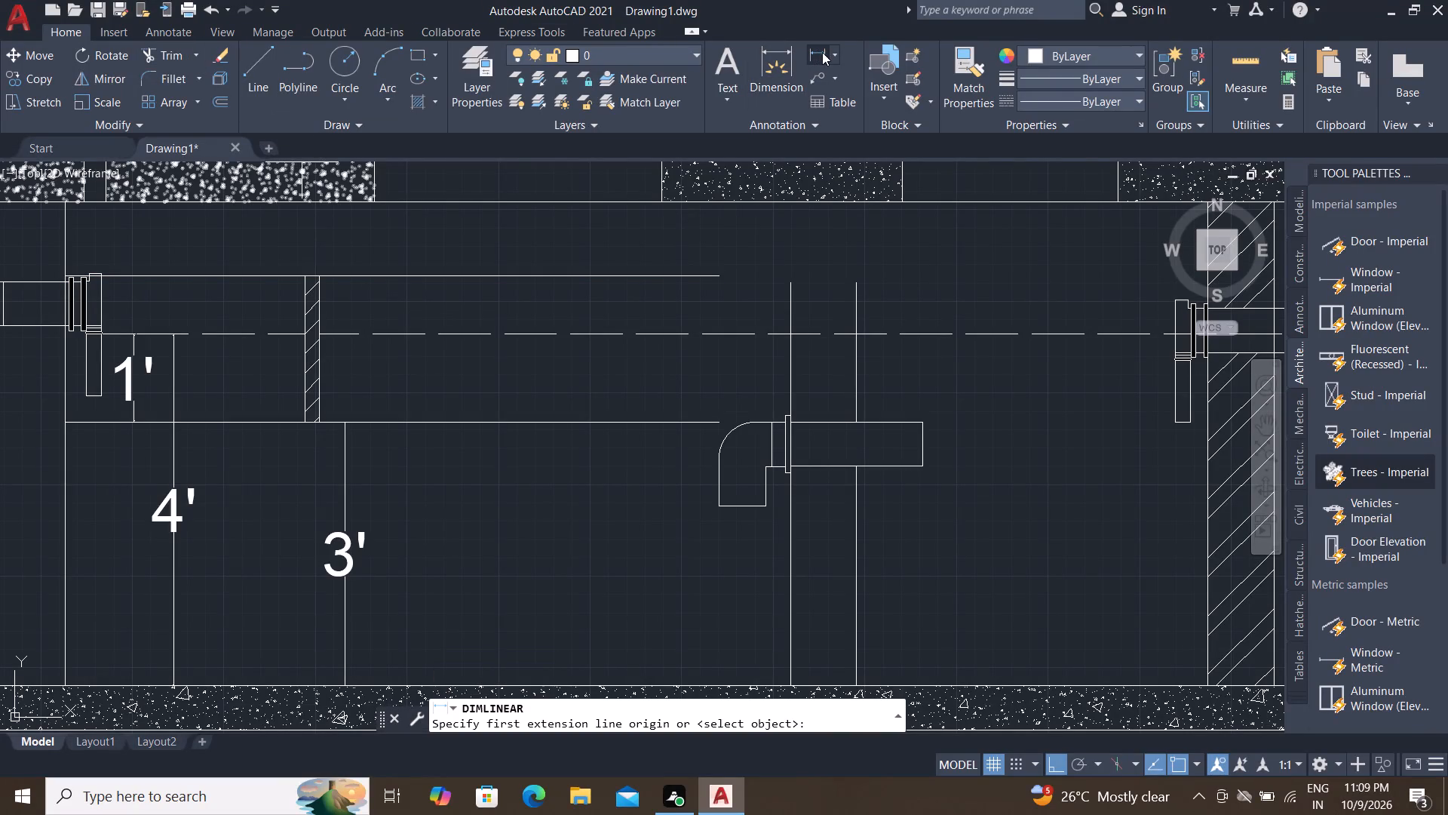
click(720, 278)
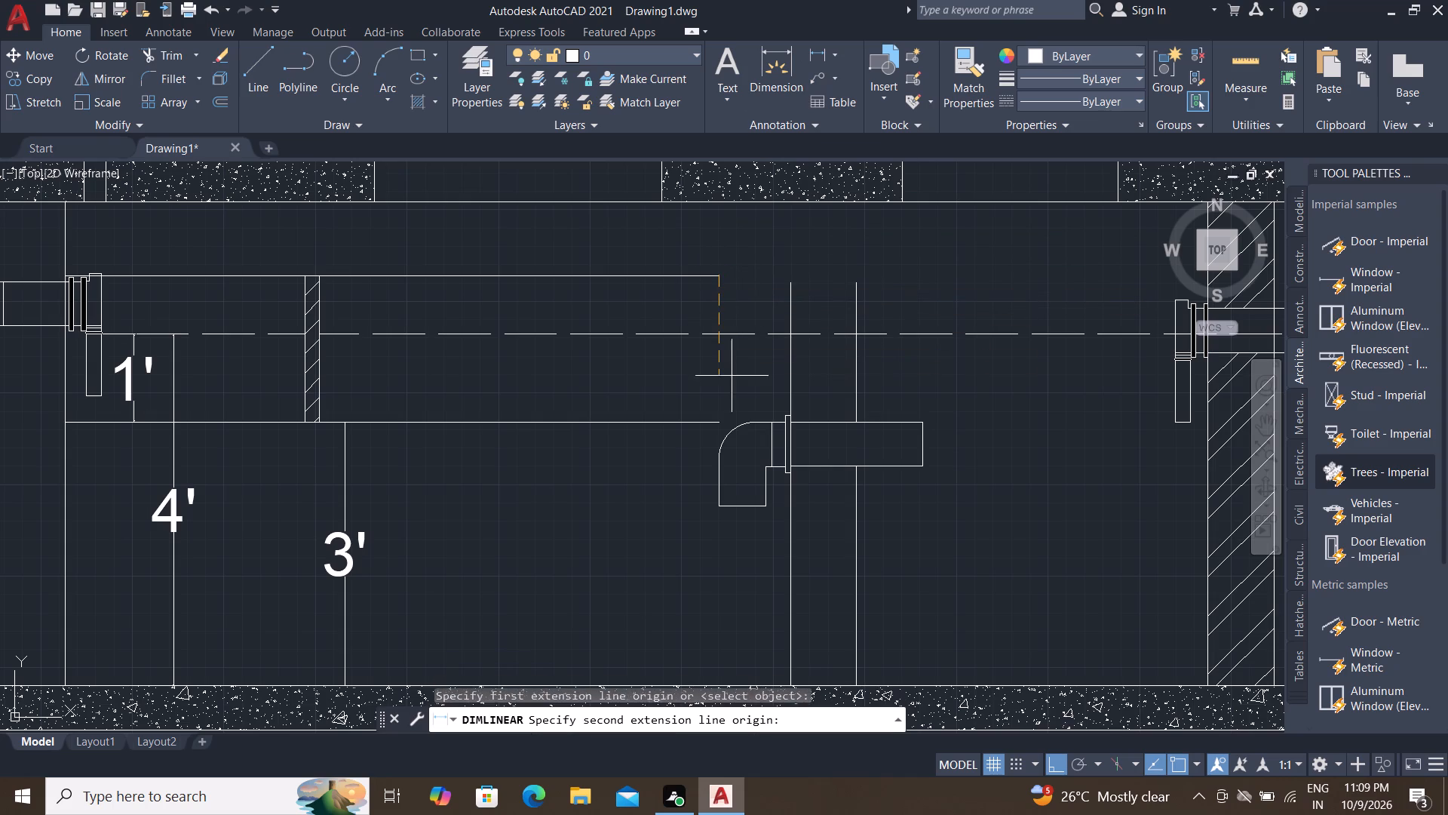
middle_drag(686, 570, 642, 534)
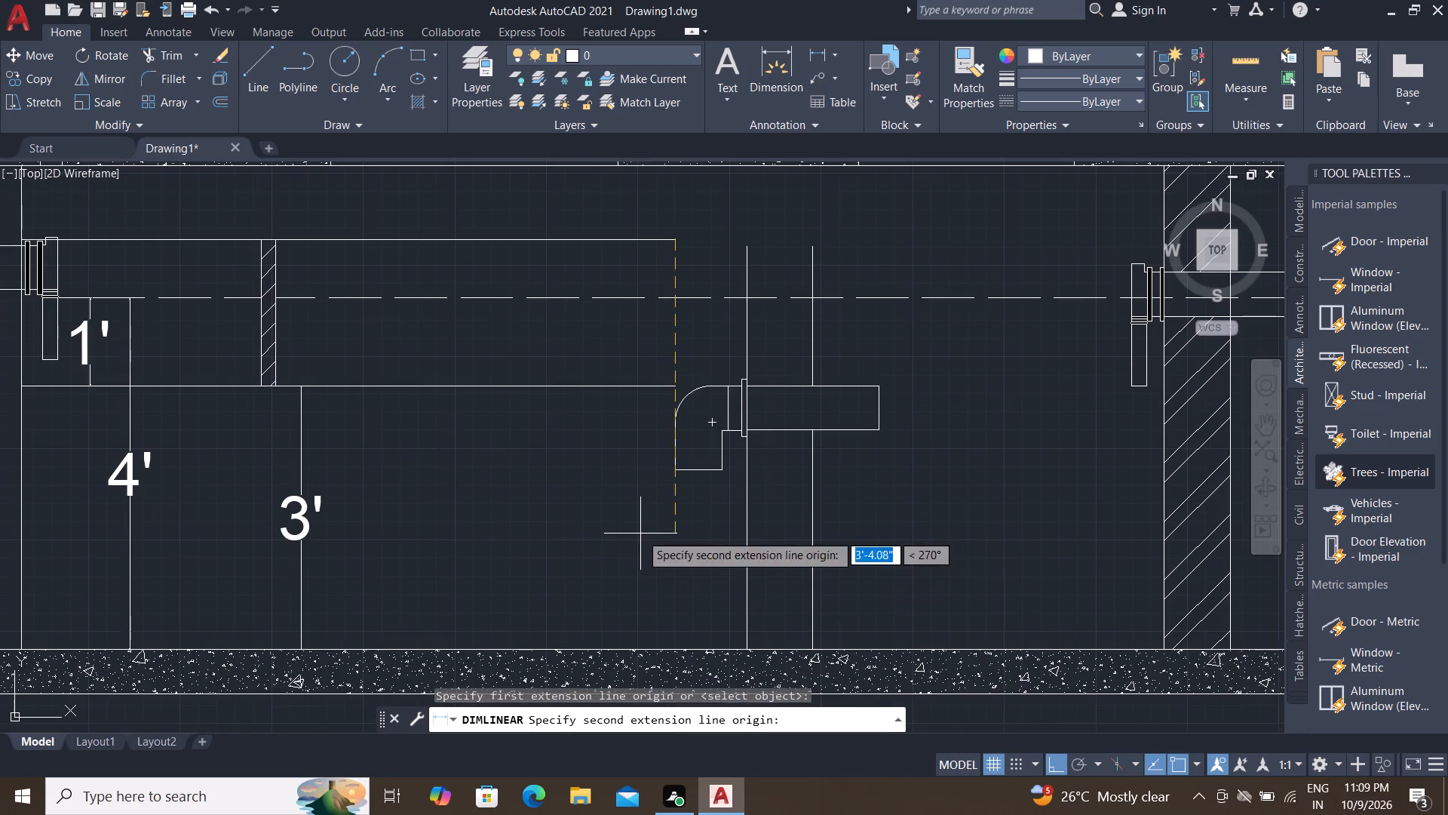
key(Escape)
Add a vertical linear dimension in the section from the upper horizontal line down to the top of the floor slab.
key(space)
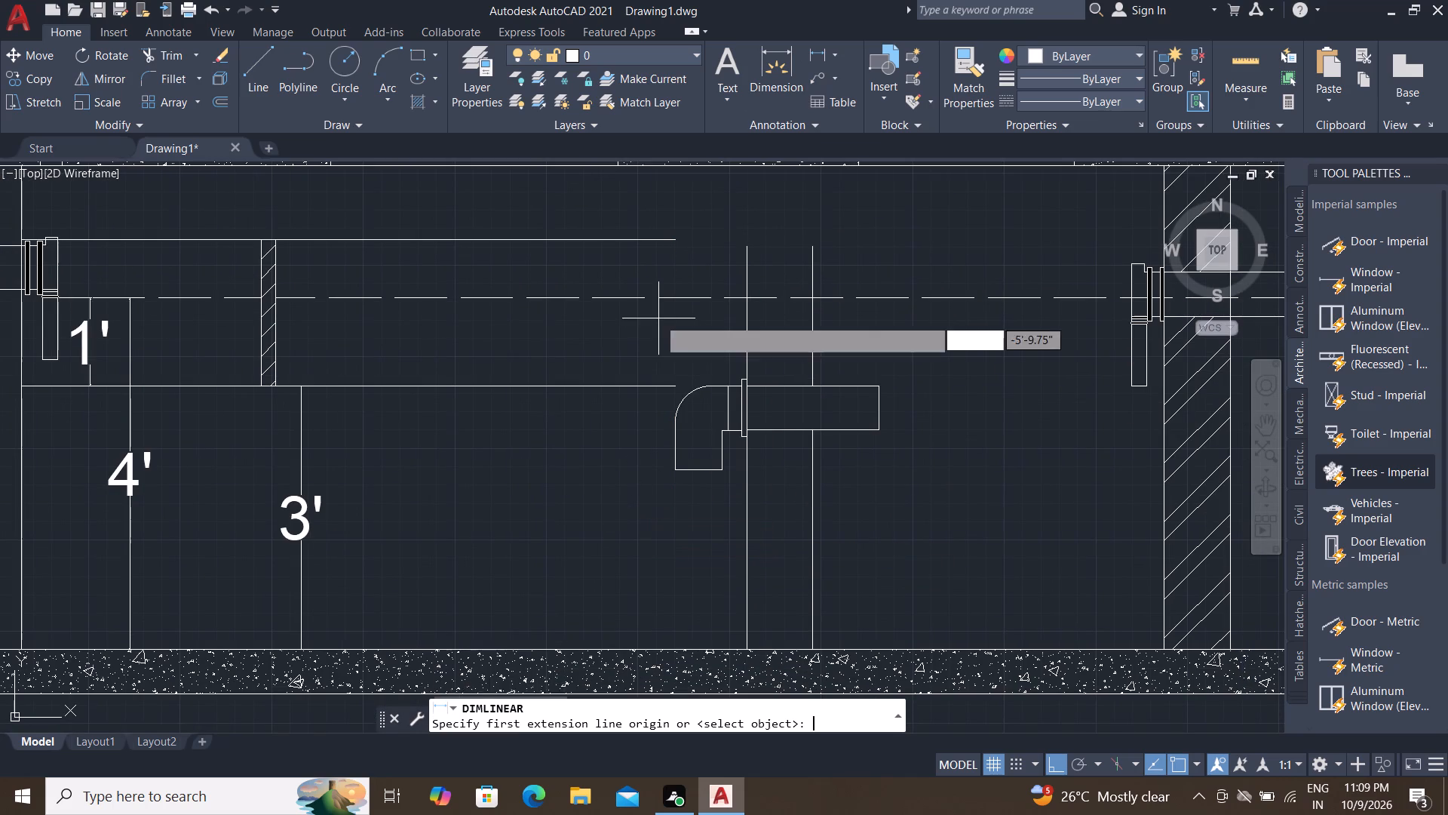
click(598, 241)
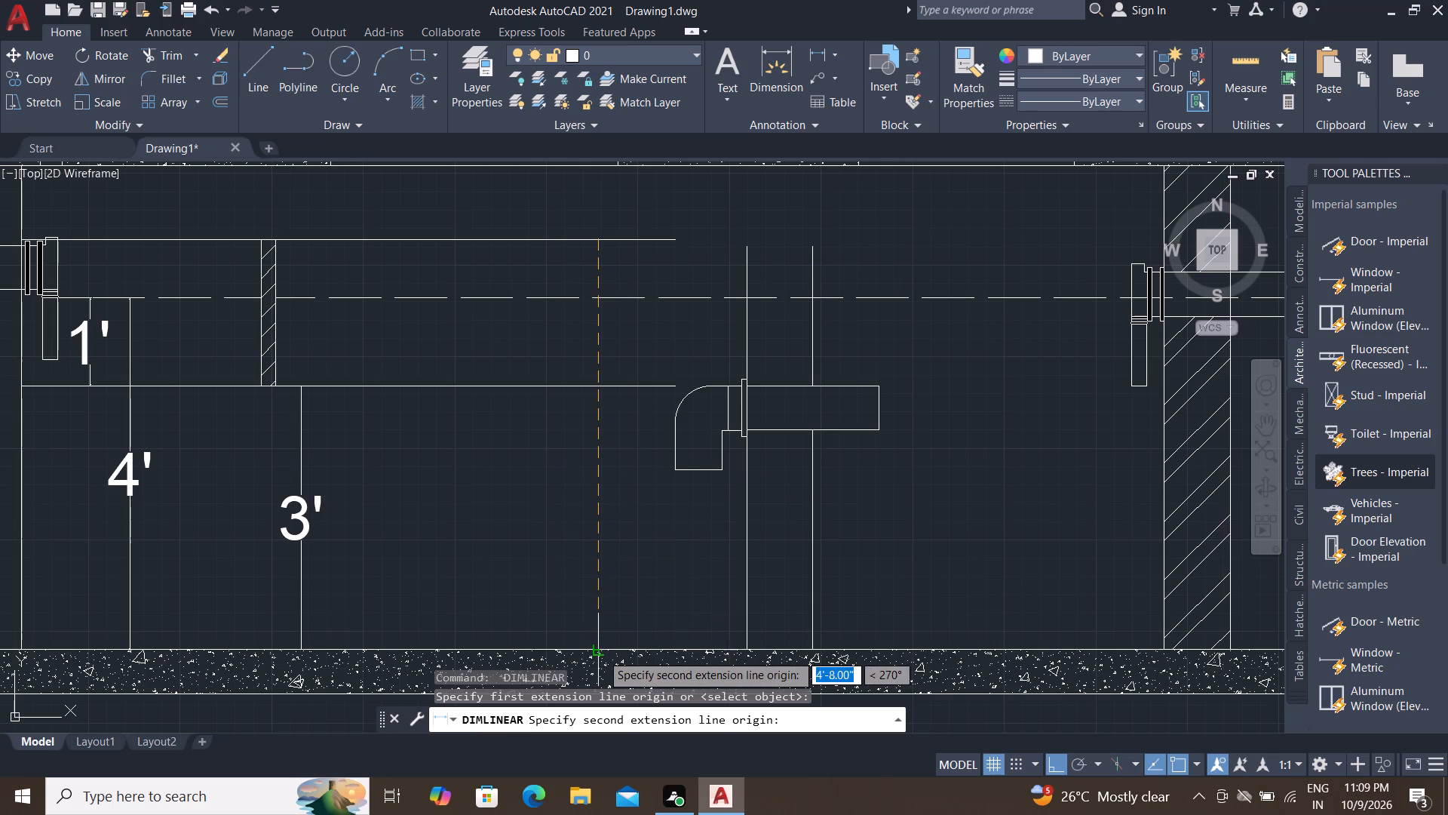
click(601, 654)
click(600, 654)
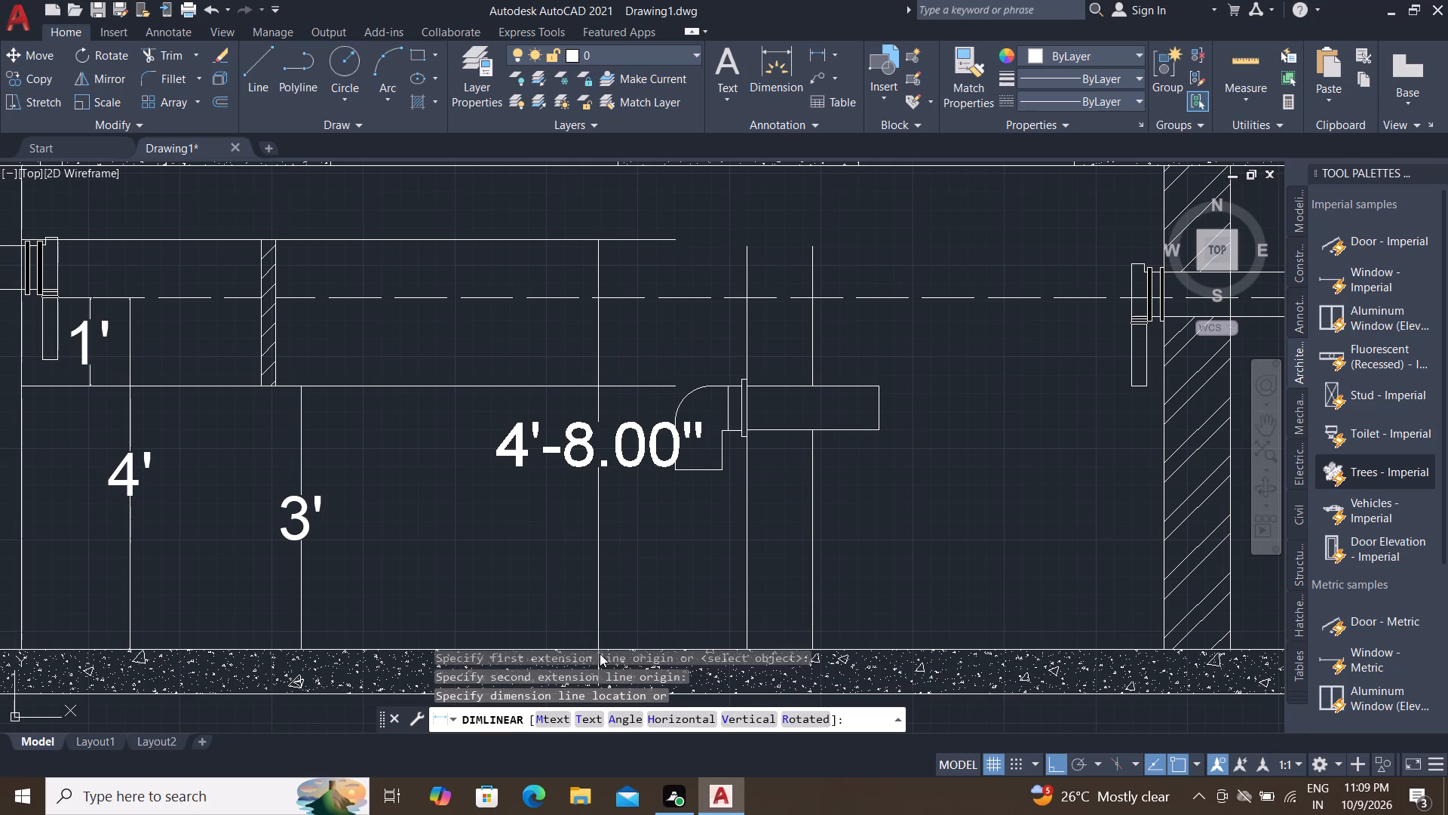
click(594, 491)
Match the properties of the 4'-9.00" dimension above the plan onto the two 9.00", the 6'-6.00" and the 8' vertical dimensions beside it.
scroll(607, 424, down, 1)
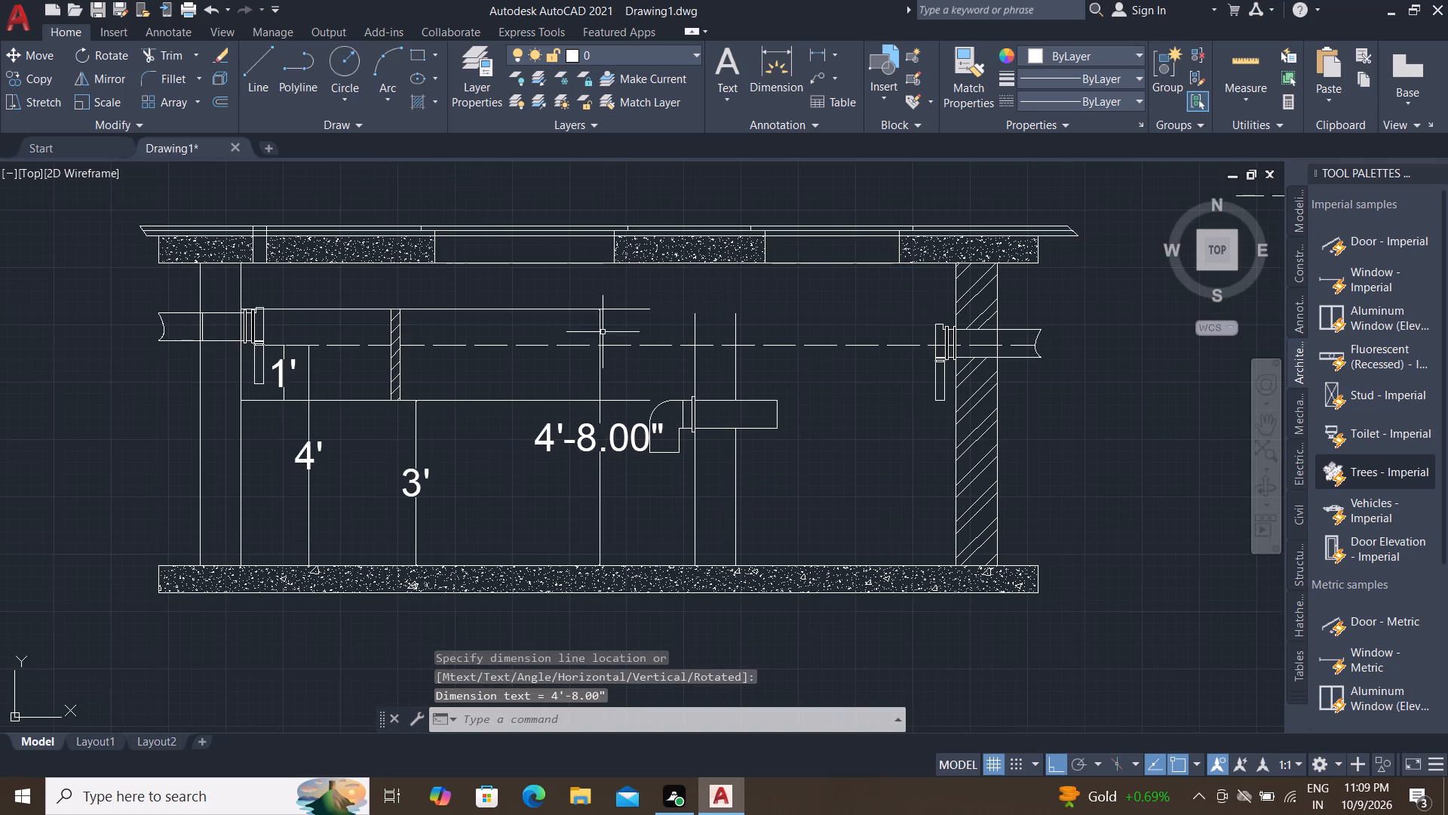
scroll(618, 220, down, 2)
middle_drag(620, 214, 683, 426)
scroll(658, 245, up, 1)
middle_drag(673, 288, 642, 543)
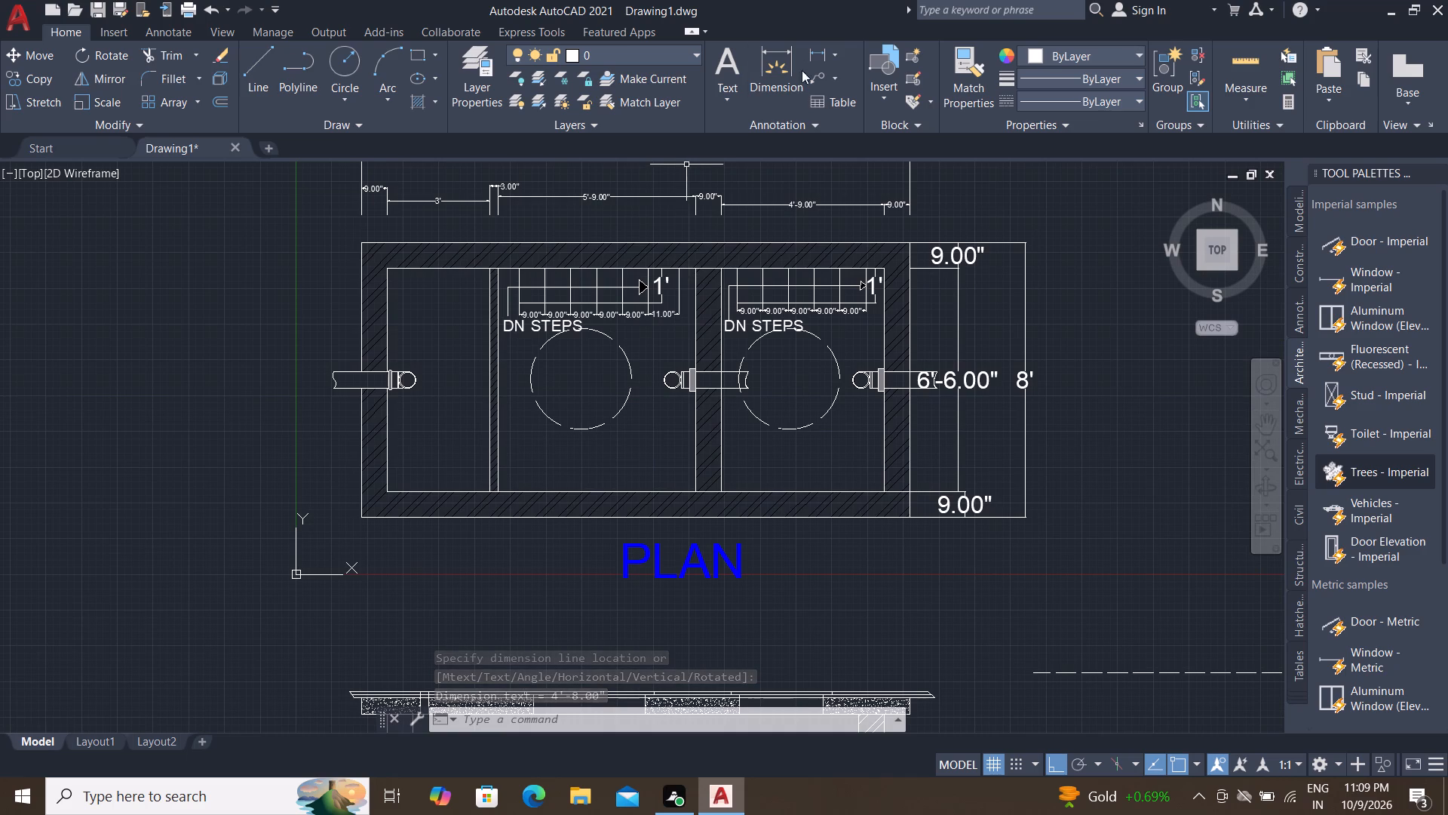
click(978, 78)
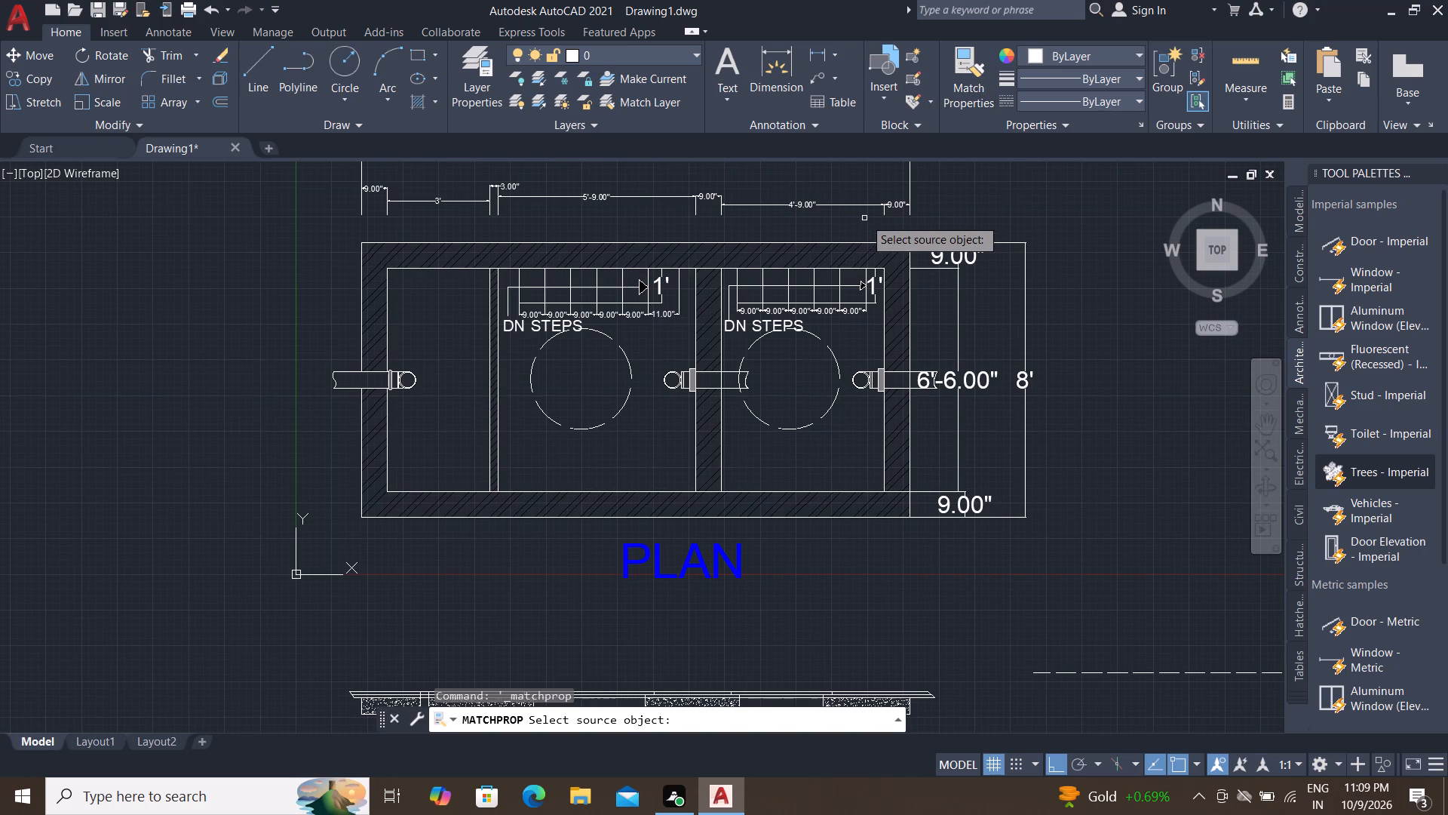
click(805, 206)
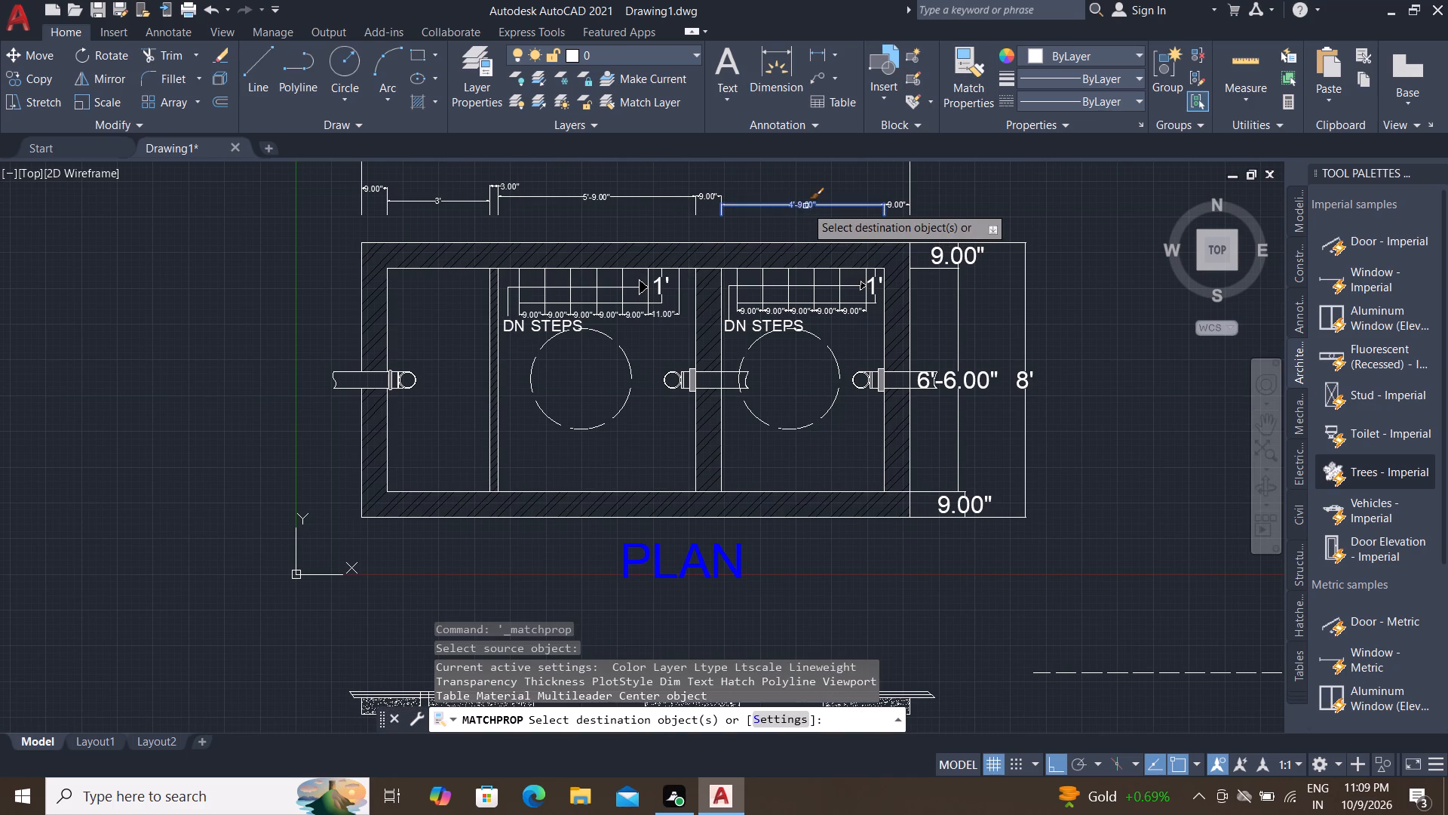
click(946, 262)
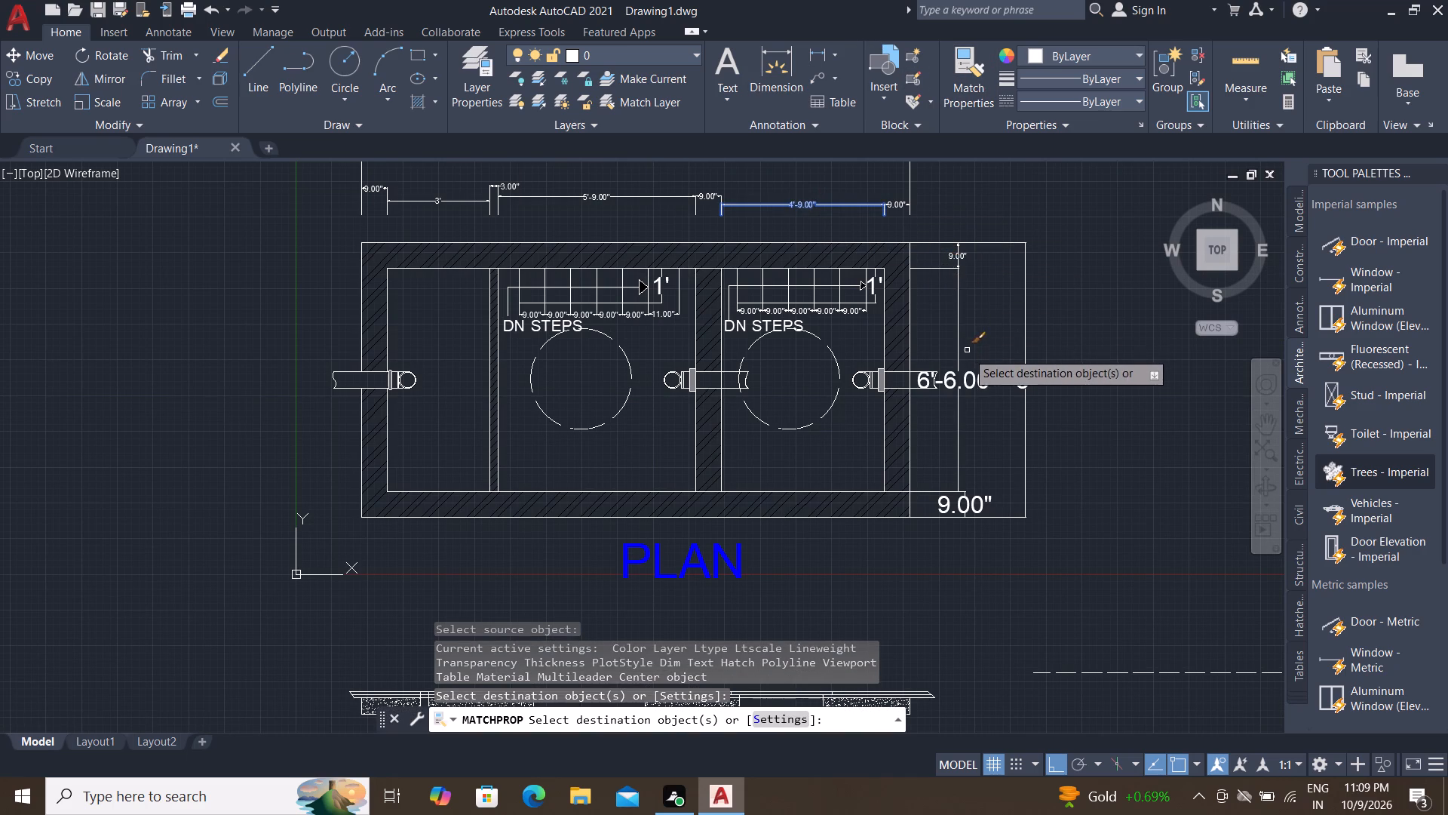
click(962, 382)
click(959, 408)
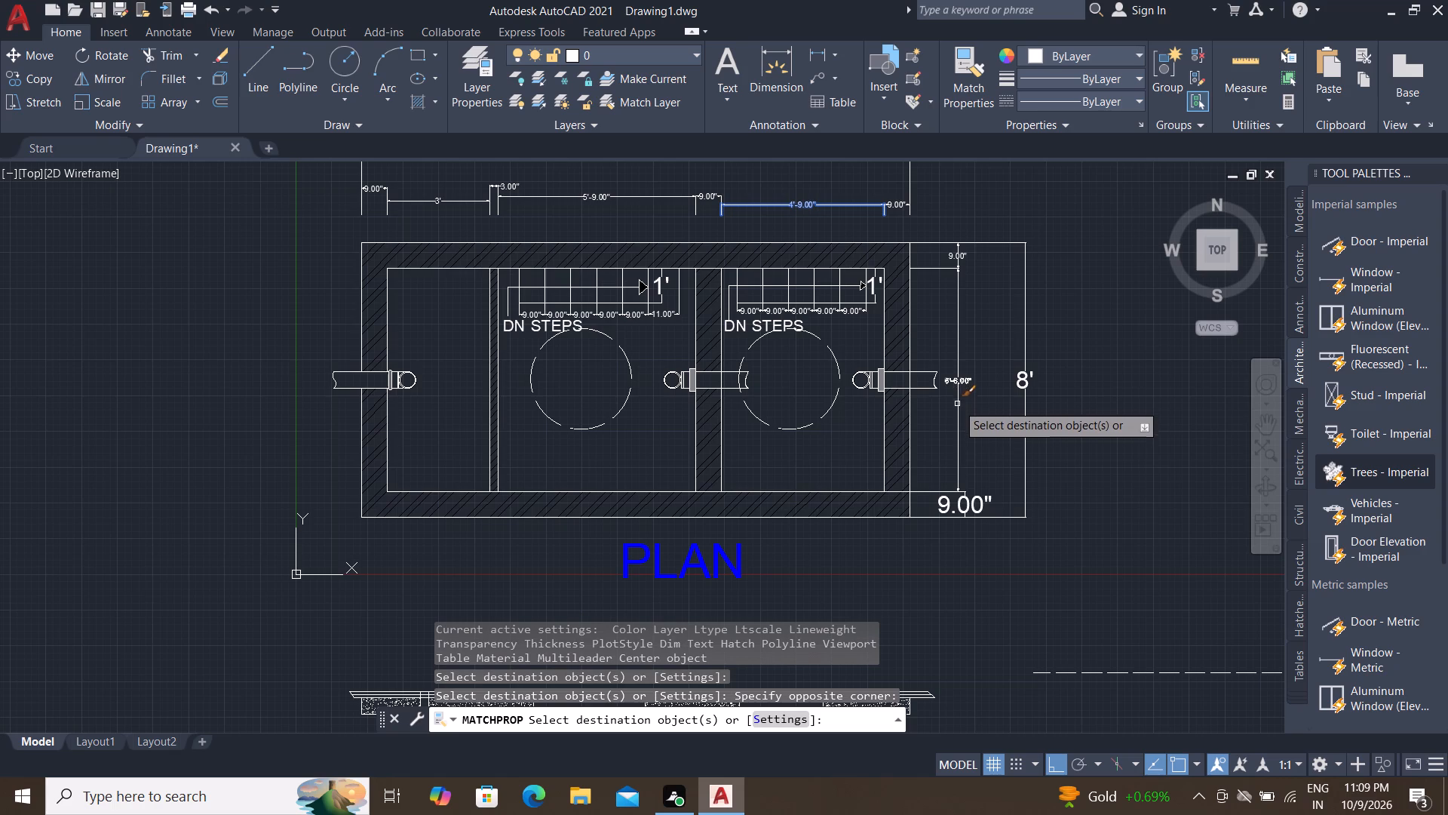
click(939, 508)
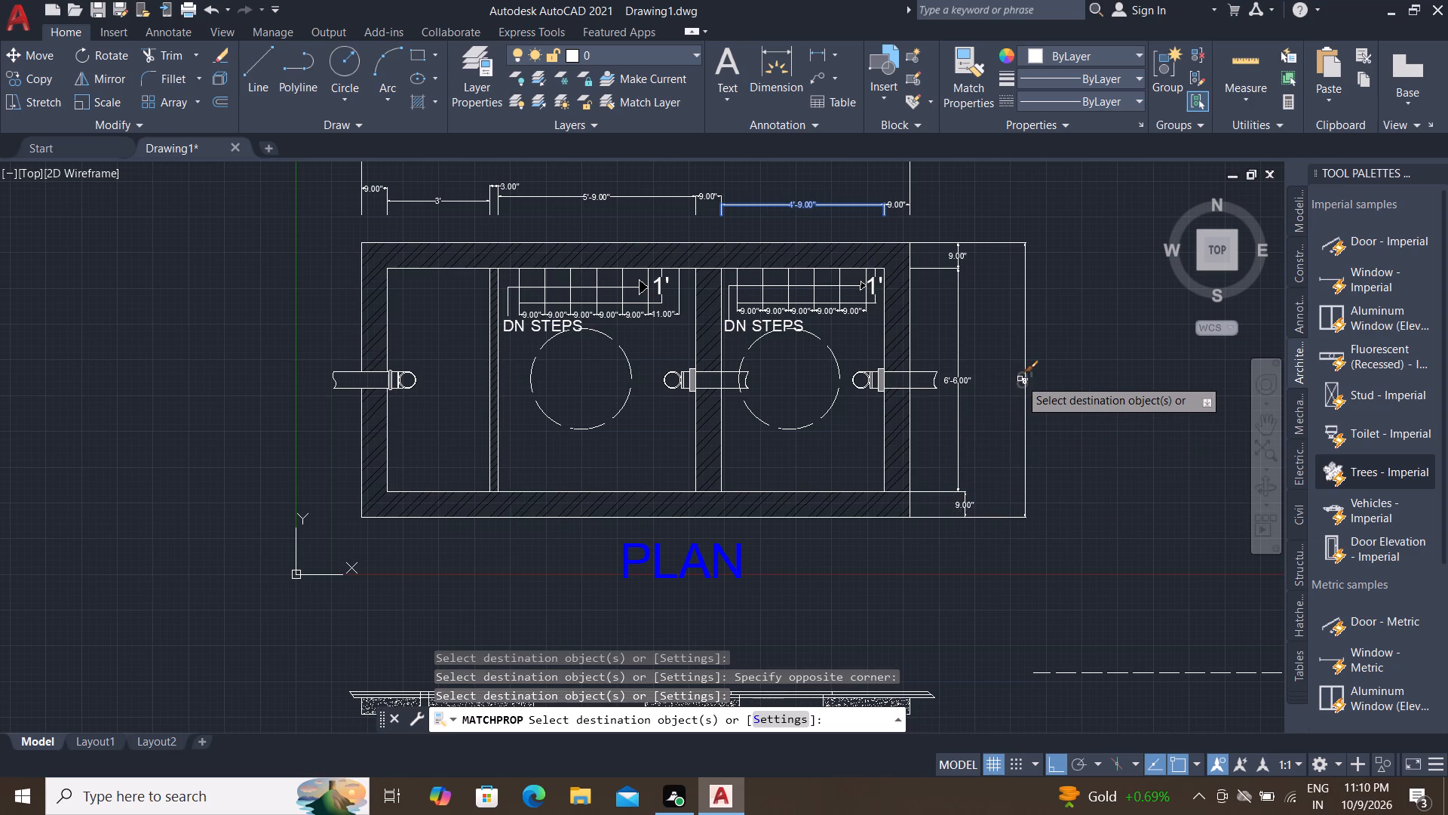
click(1020, 379)
Apply the same matched dimension properties to the section's 4', 3', 1' and 4'-8.00" vertical dimensions.
scroll(947, 300, down, 3)
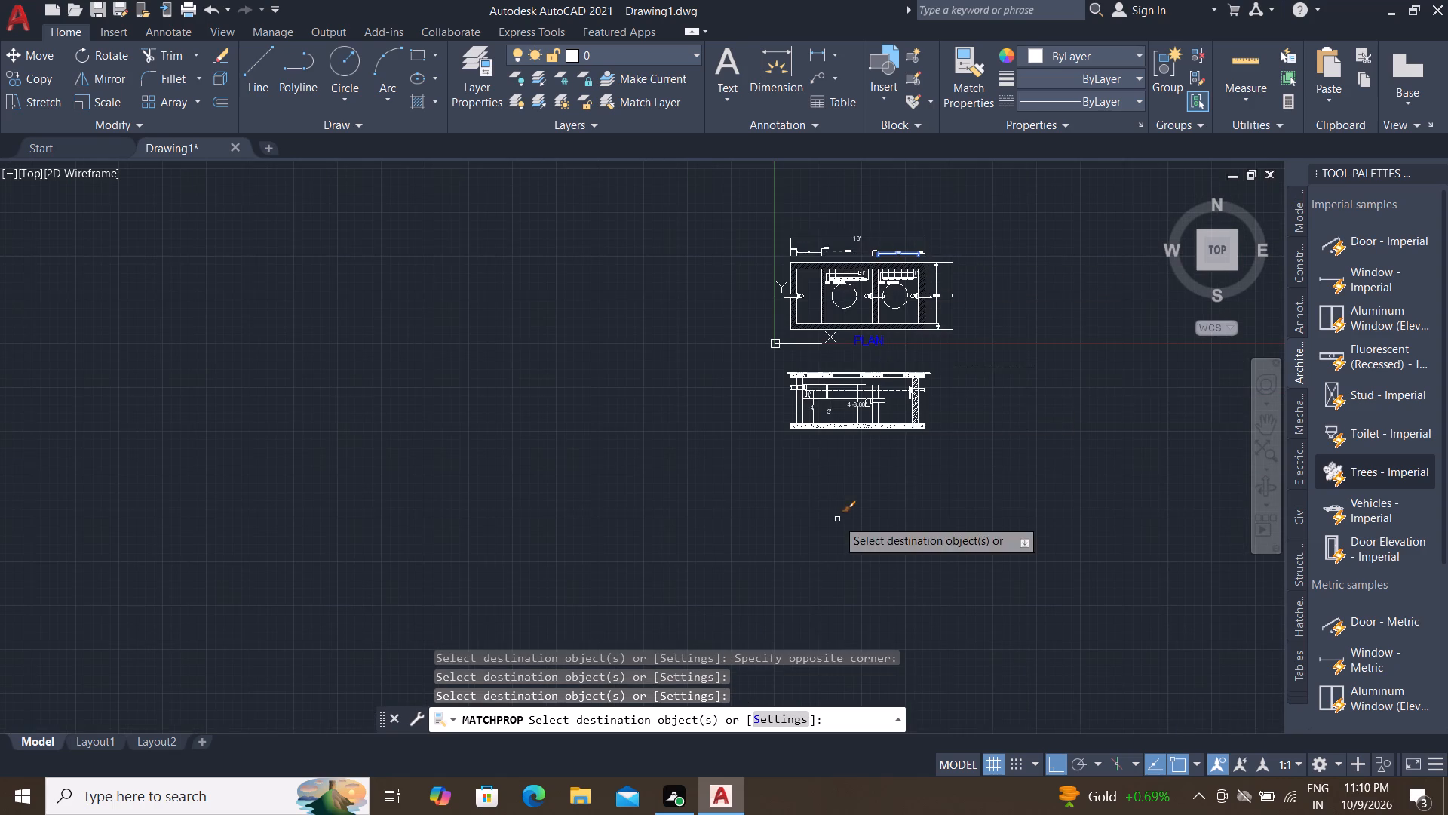
scroll(817, 458, up, 4)
middle_drag(823, 321, 787, 567)
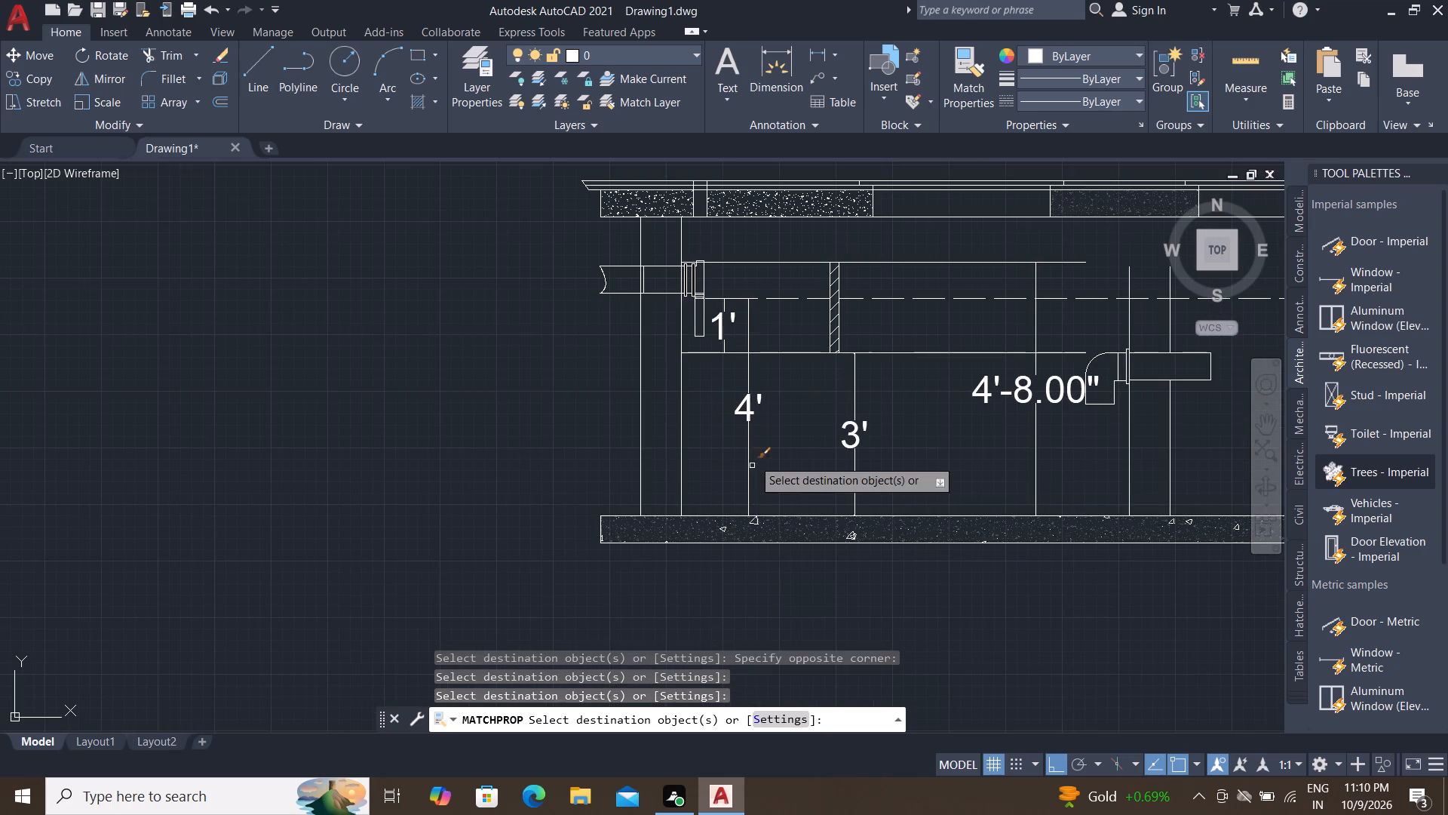
click(748, 447)
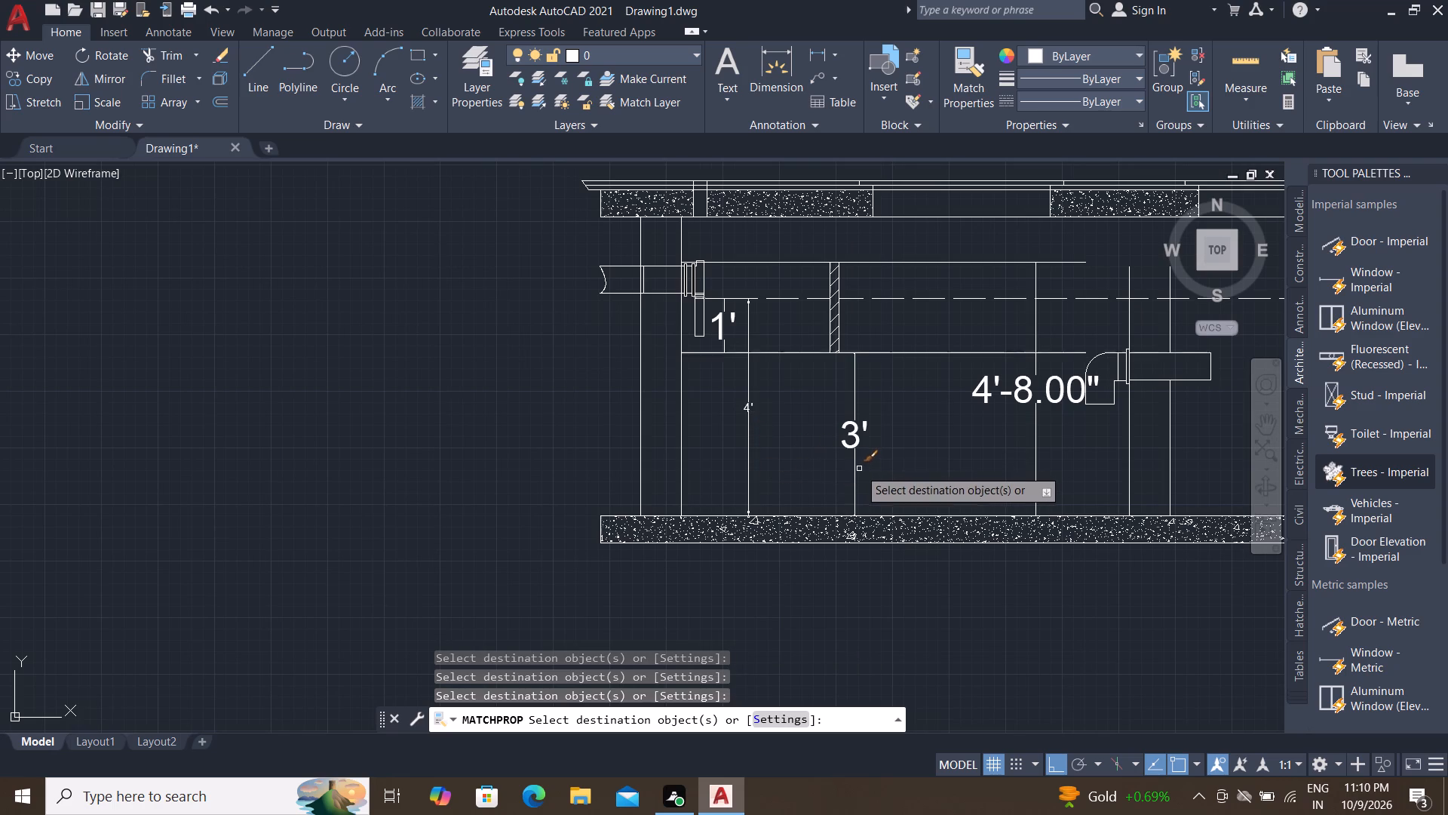
click(856, 466)
click(721, 328)
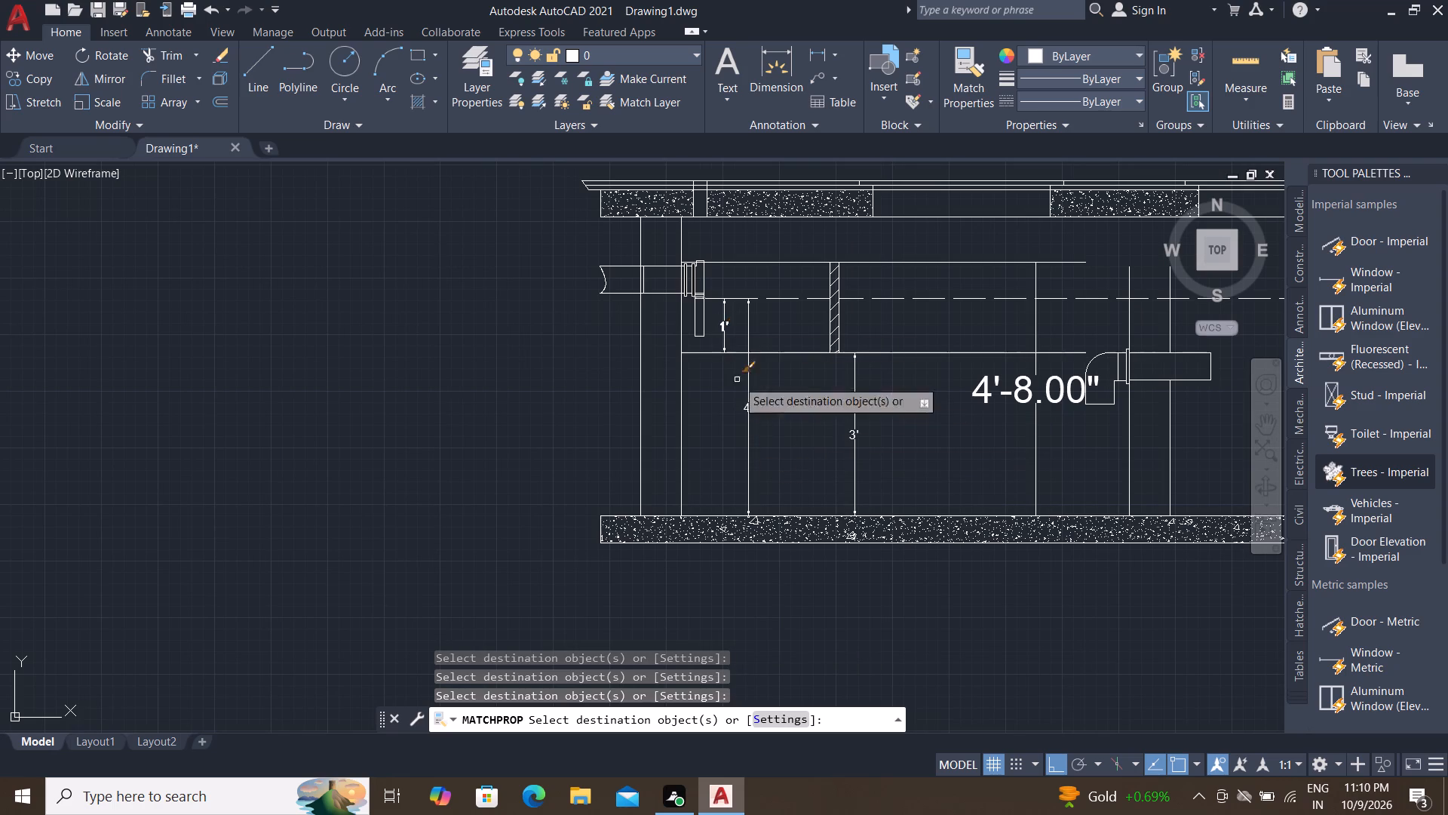
middle_drag(781, 421, 636, 448)
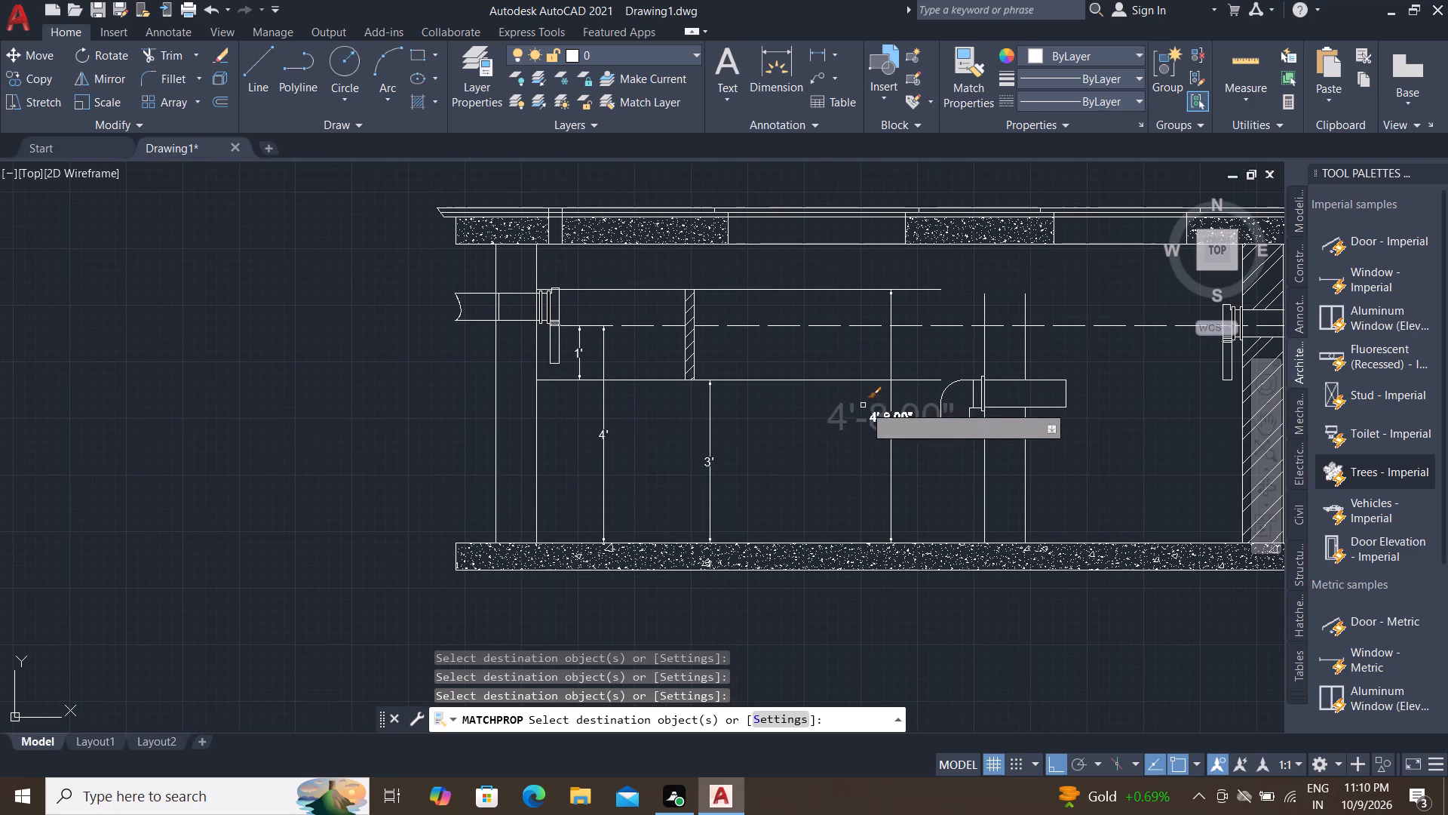
click(879, 412)
key(Escape)
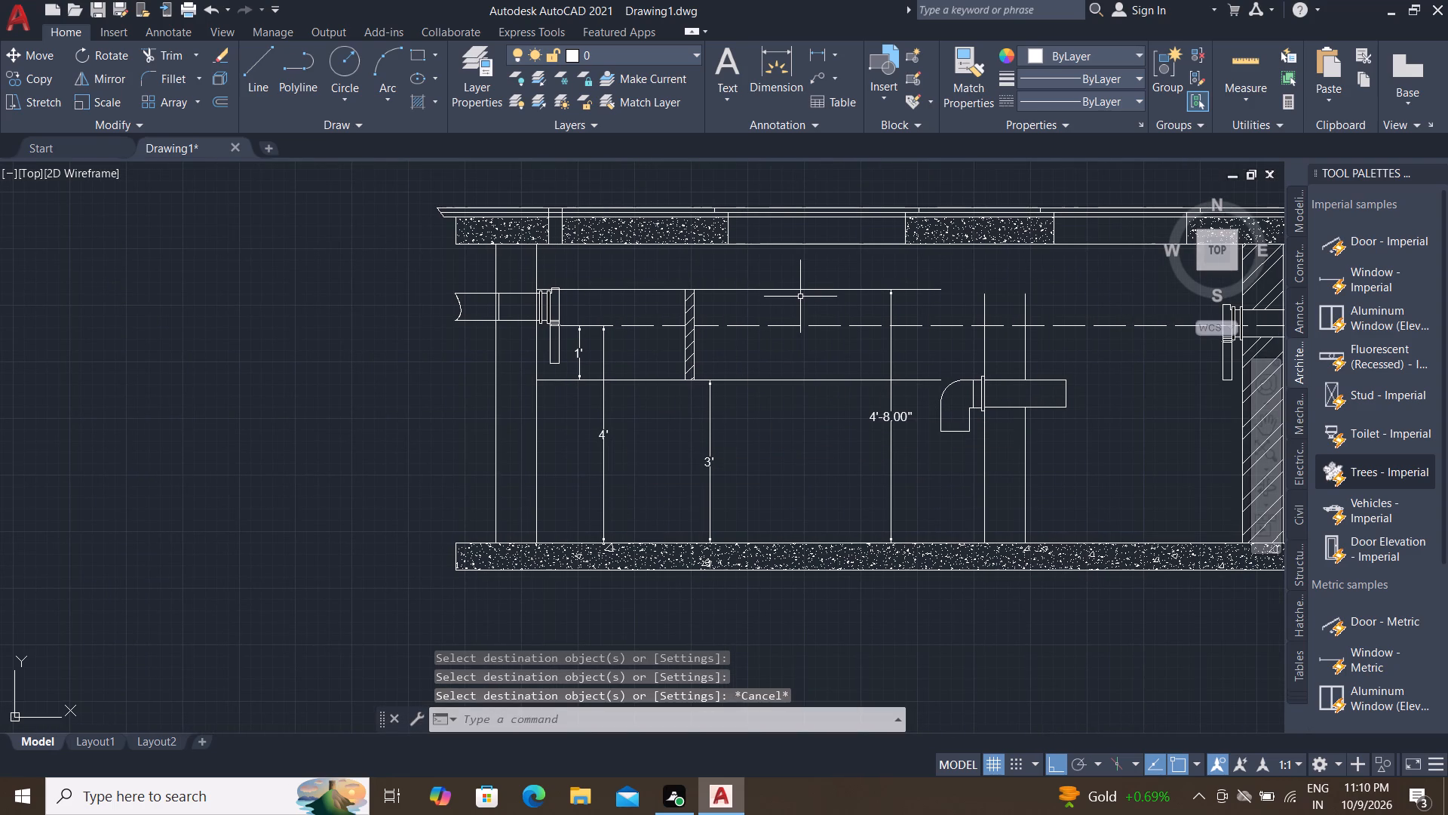
Delete the upper horizontal line in the section that runs across the top of the hatched partition wall.
click(799, 293)
click(790, 288)
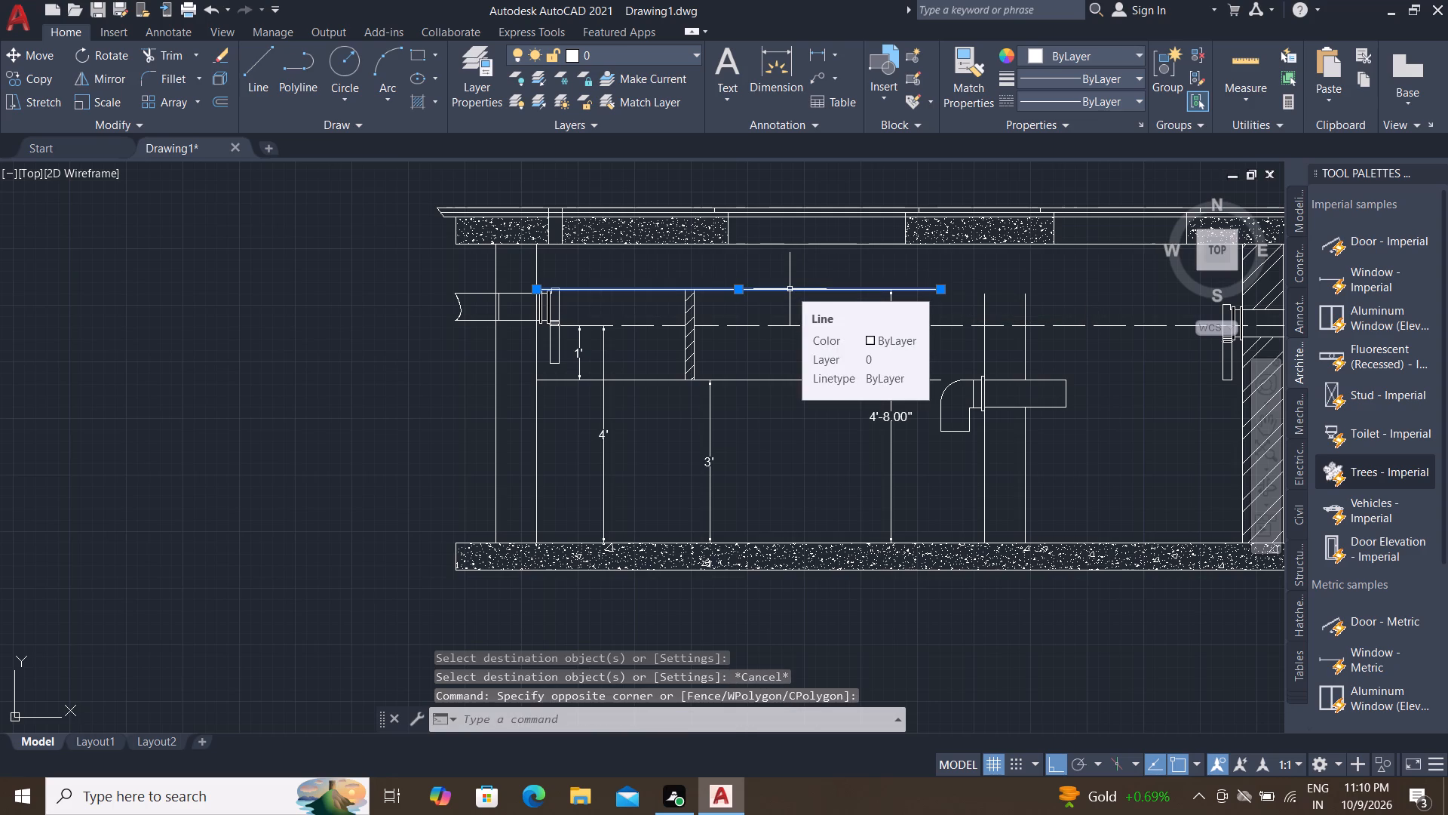
key(BackSpace)
key(Delete)
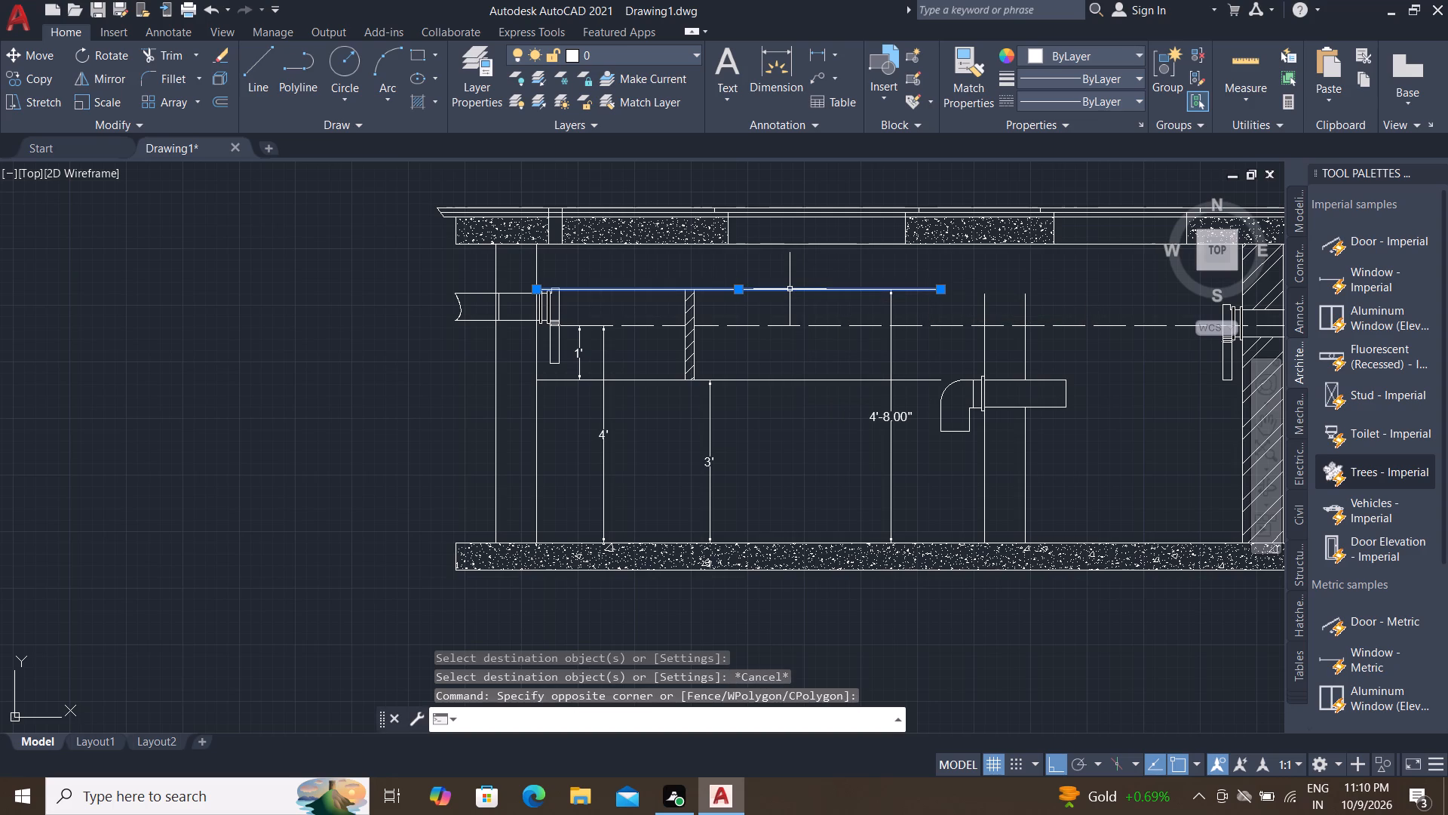
key(Delete)
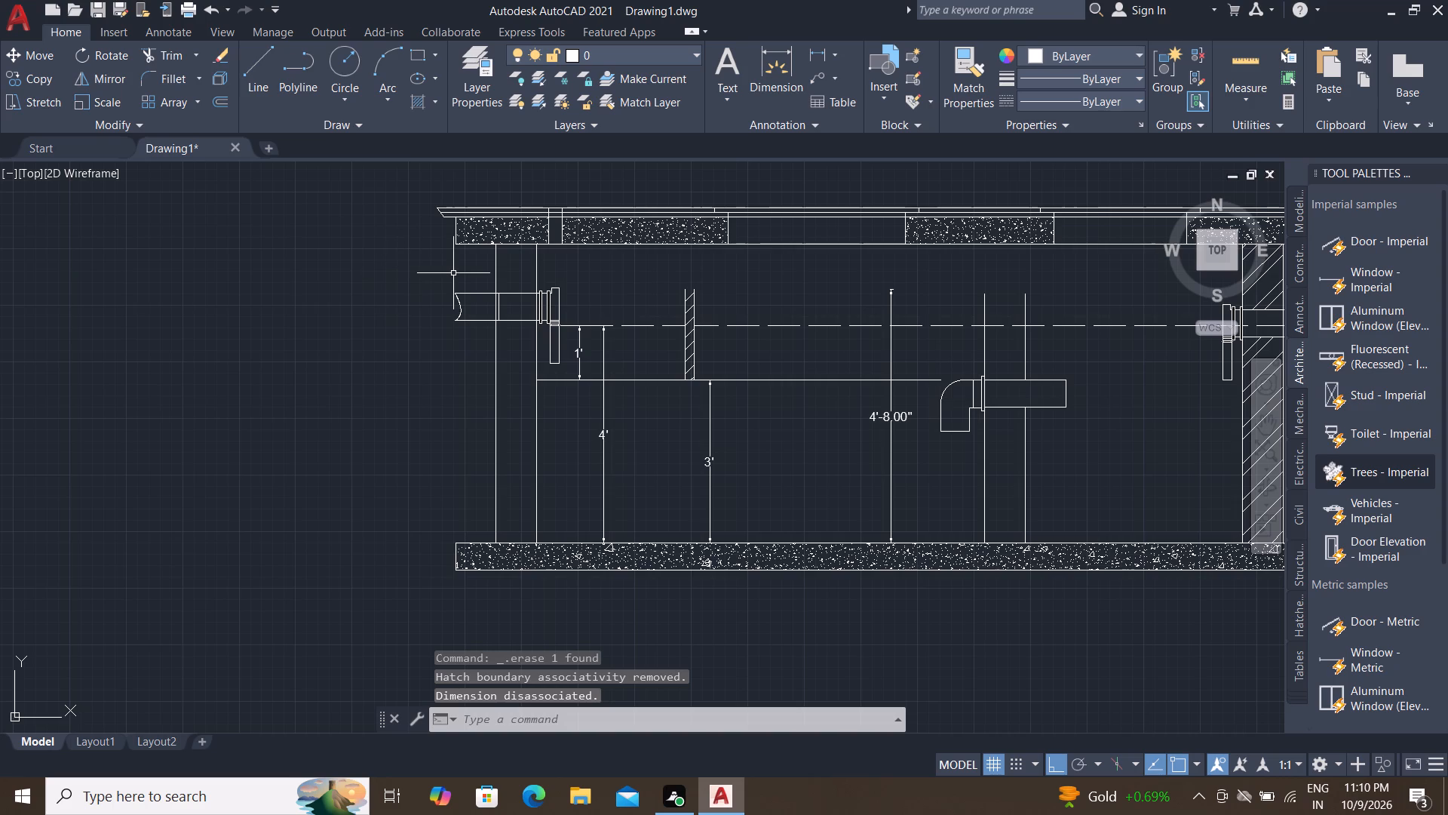
Draw a horizontal line closing the top of the unhatched middle wall between its two vertical edges in the section.
text(L)
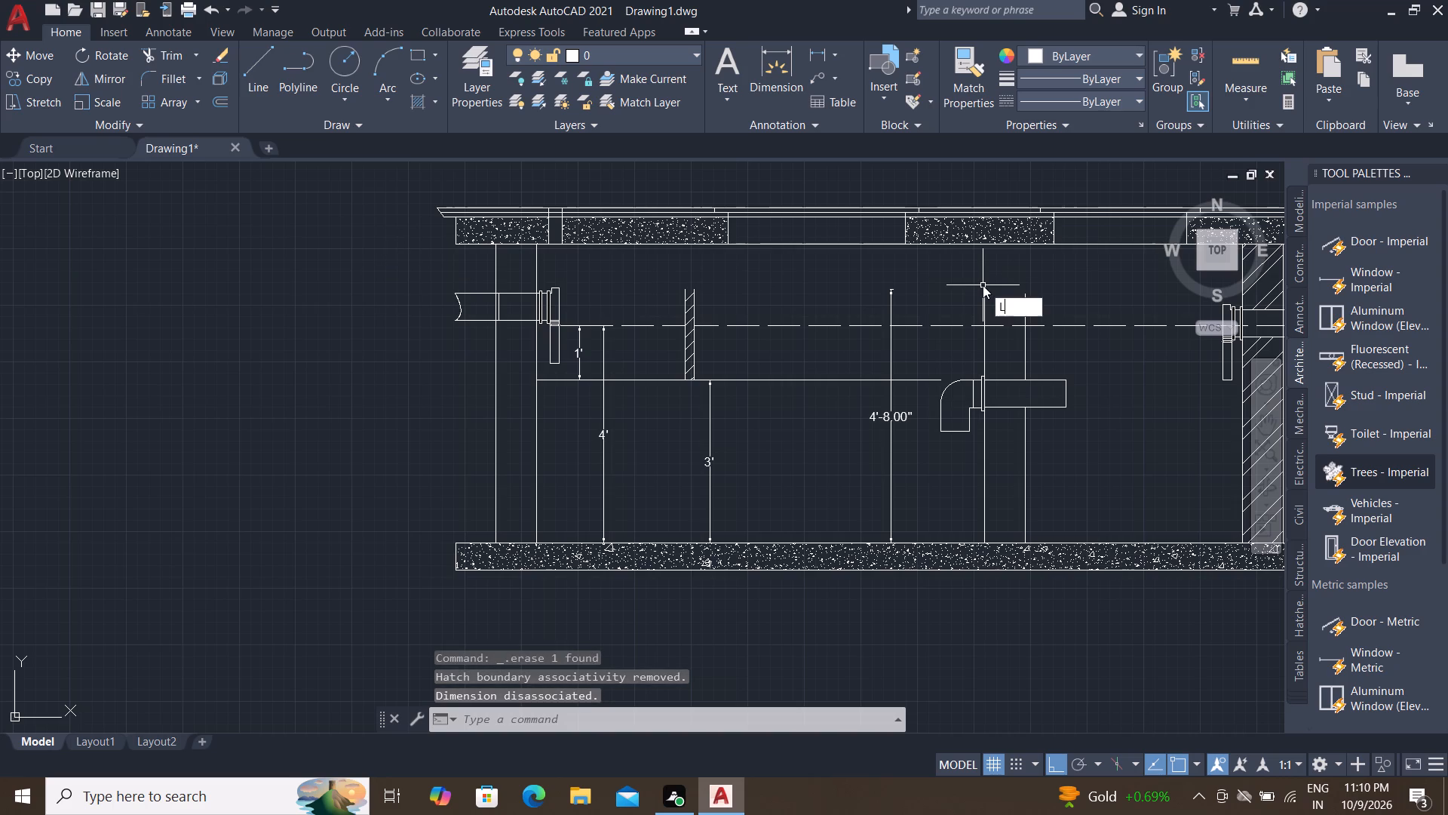
key(space)
click(986, 295)
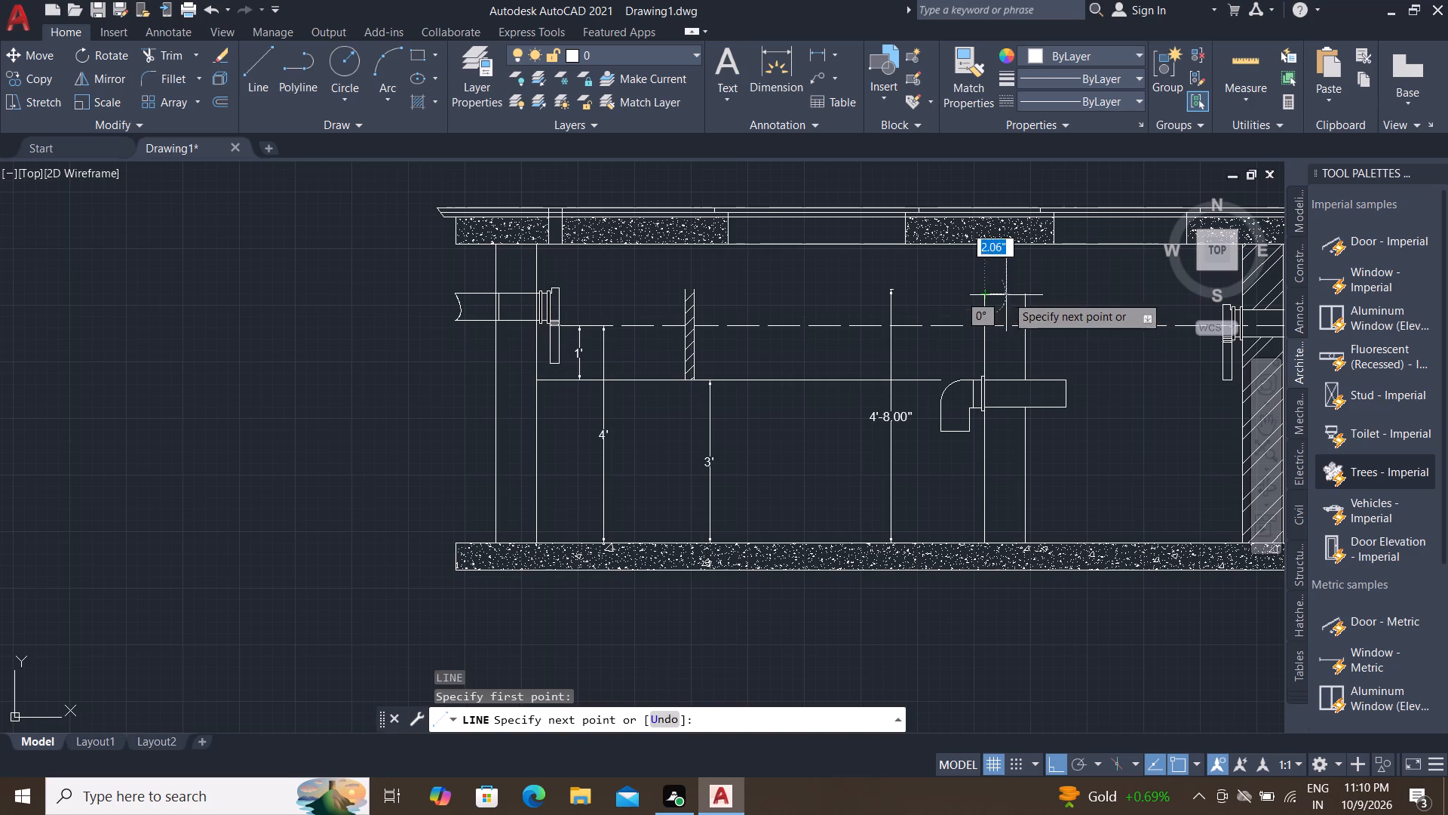
click(1024, 294)
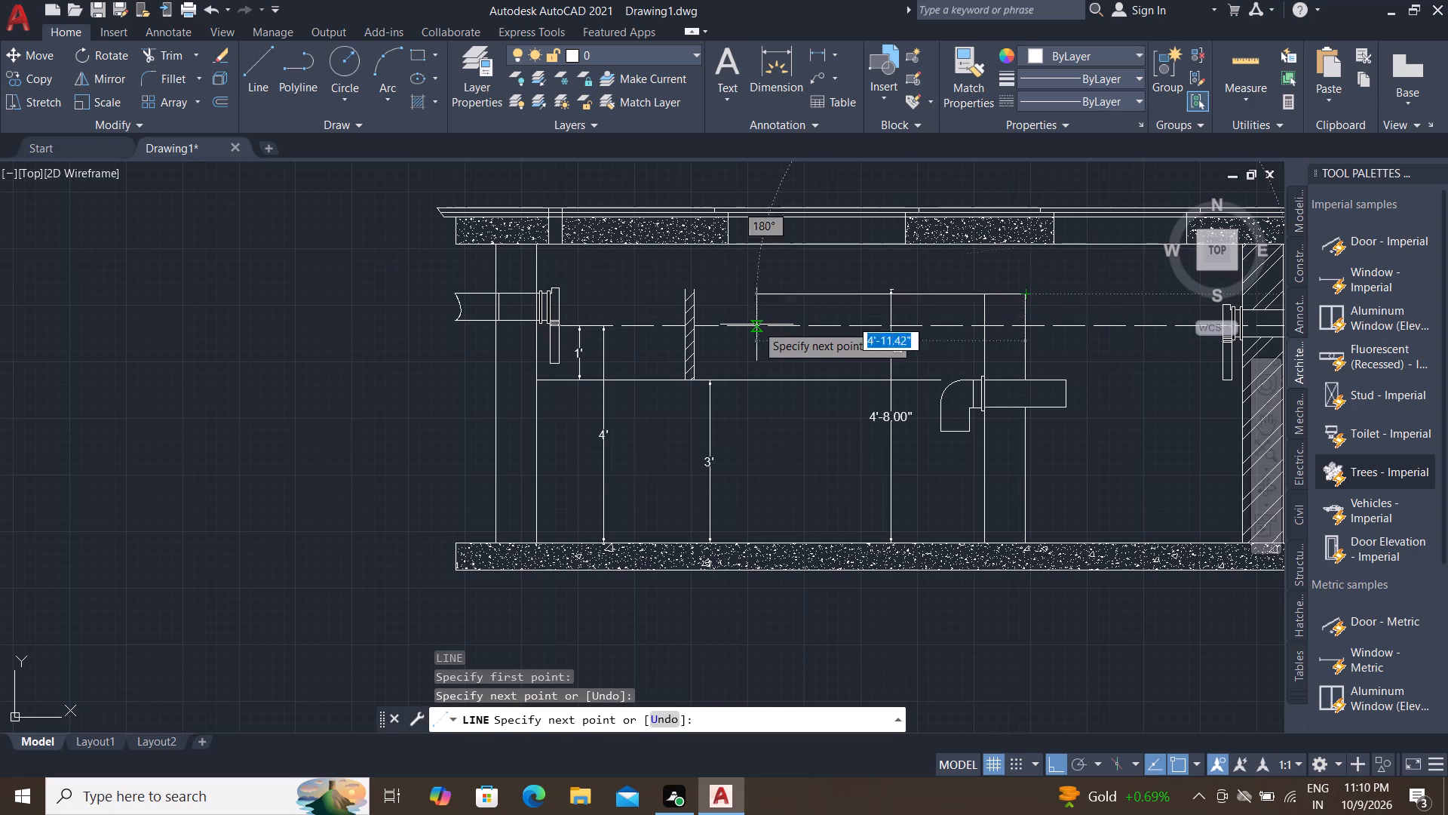
key(space)
key(Escape)
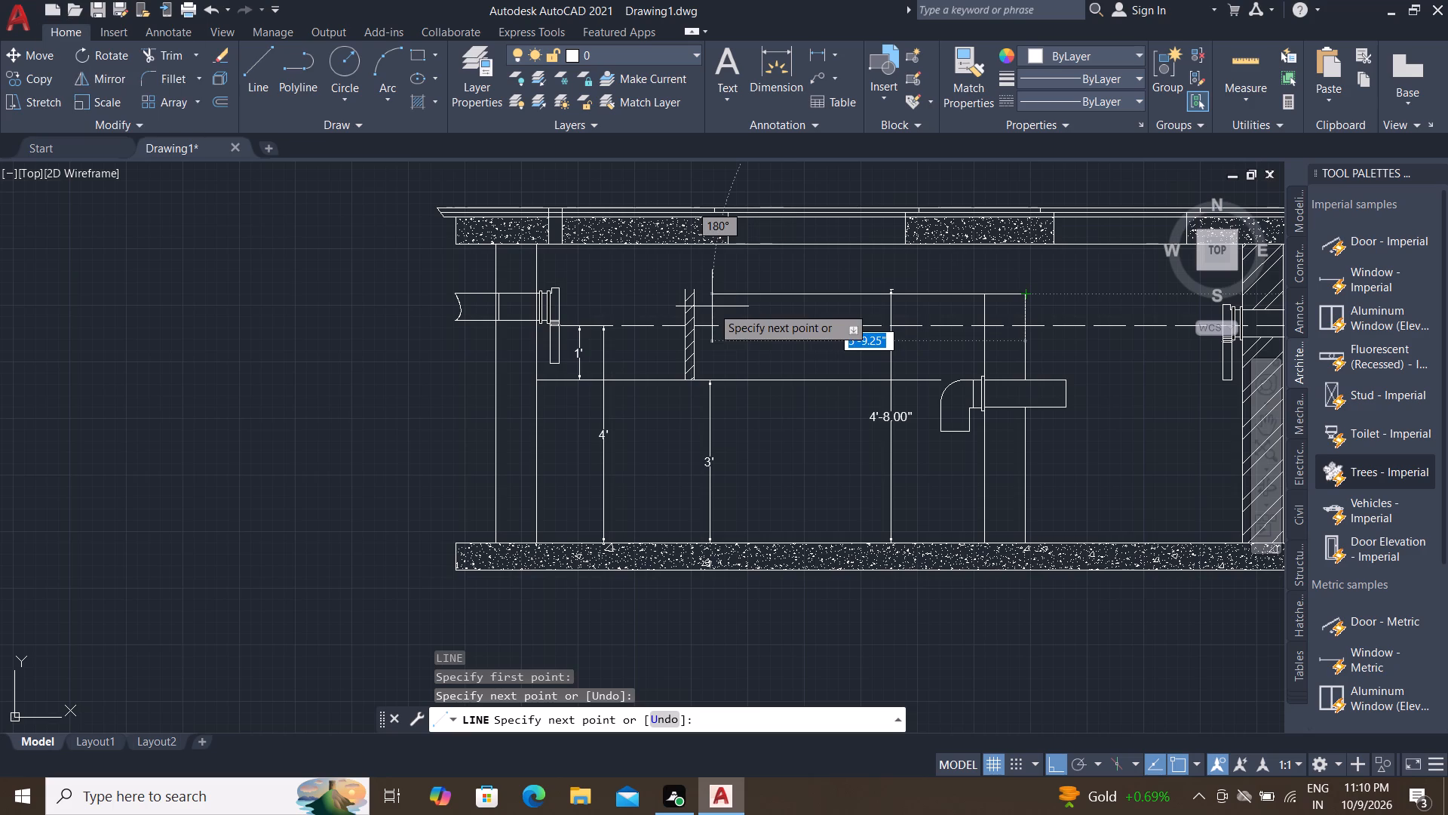
key(space)
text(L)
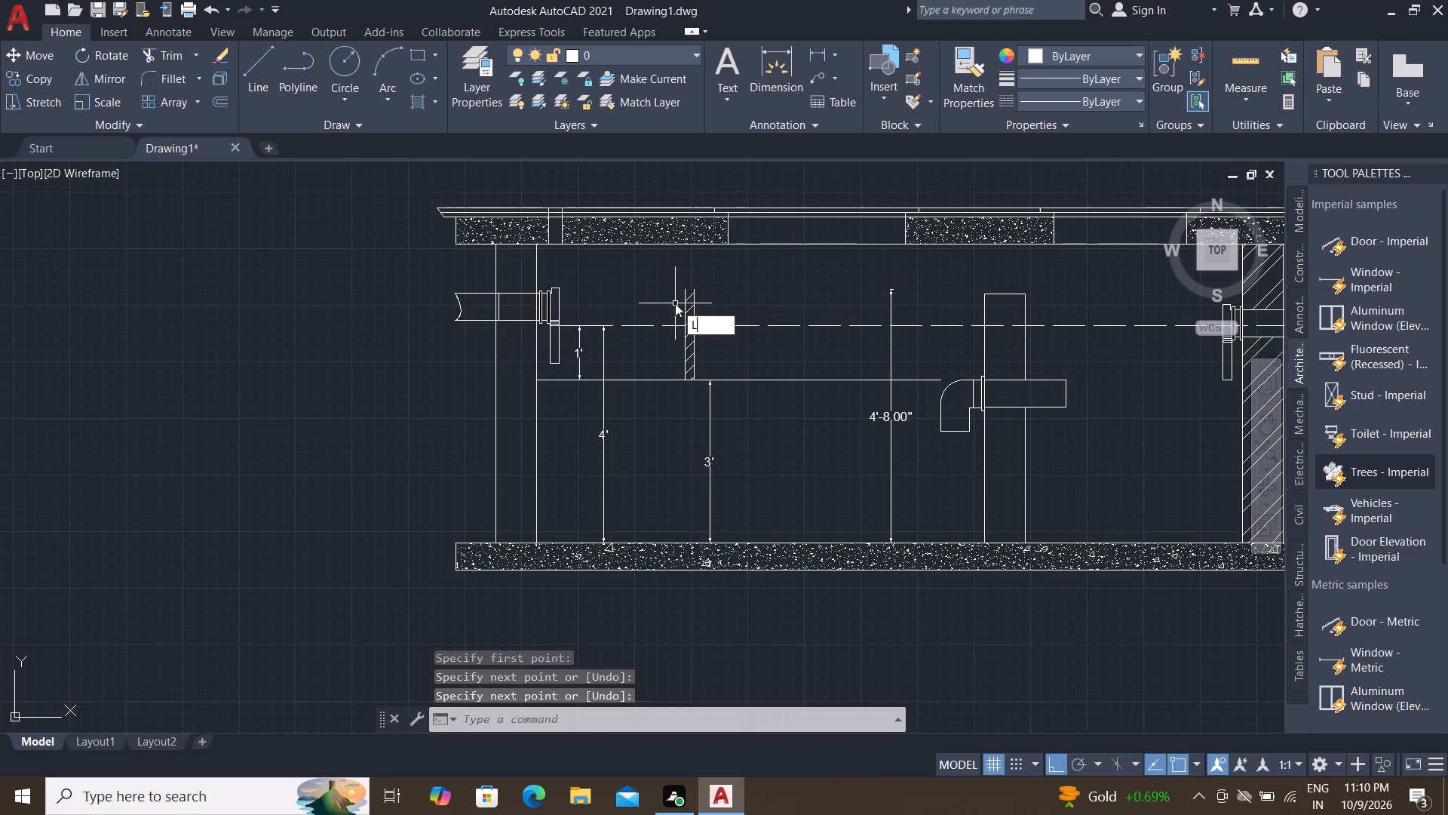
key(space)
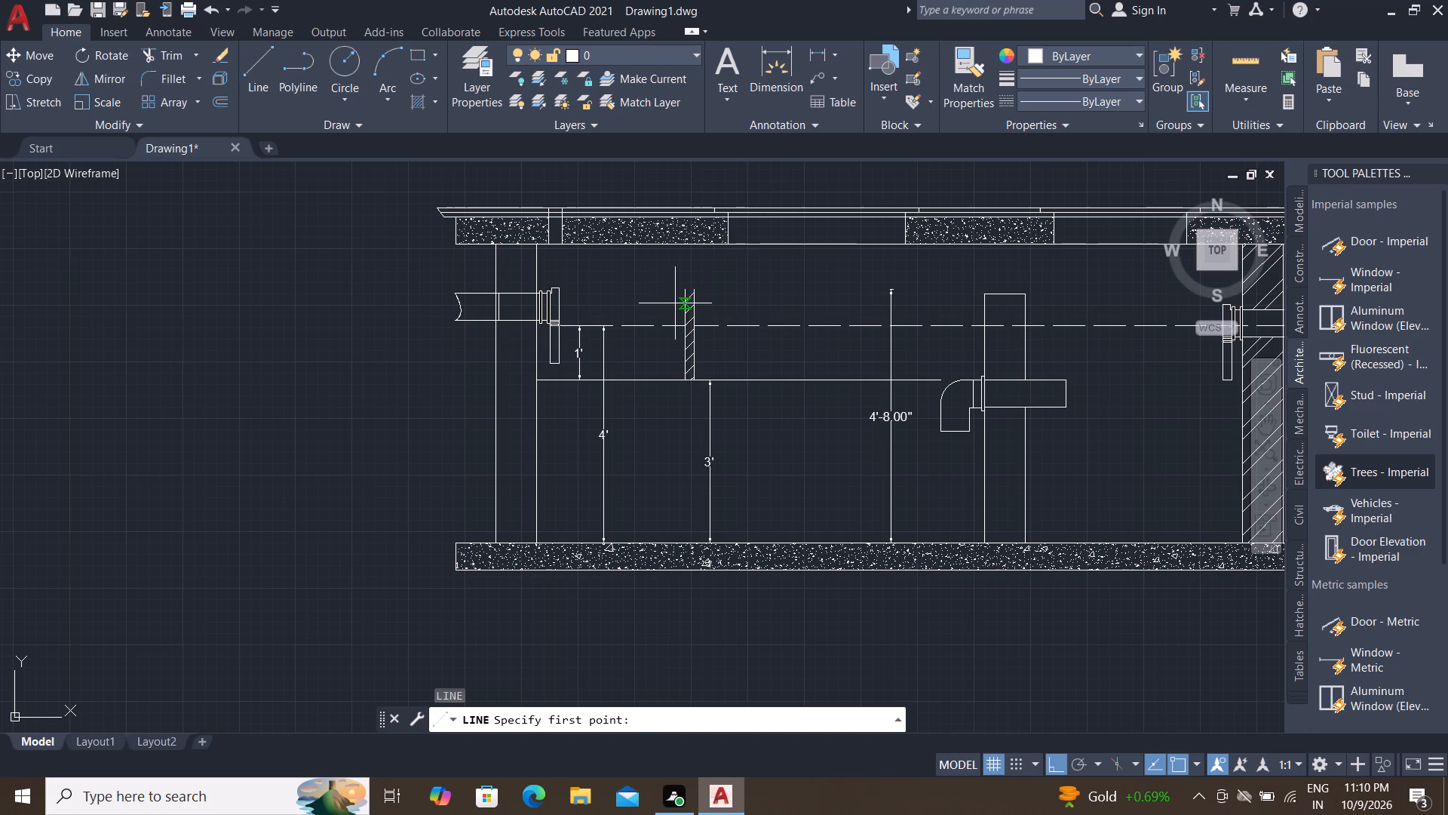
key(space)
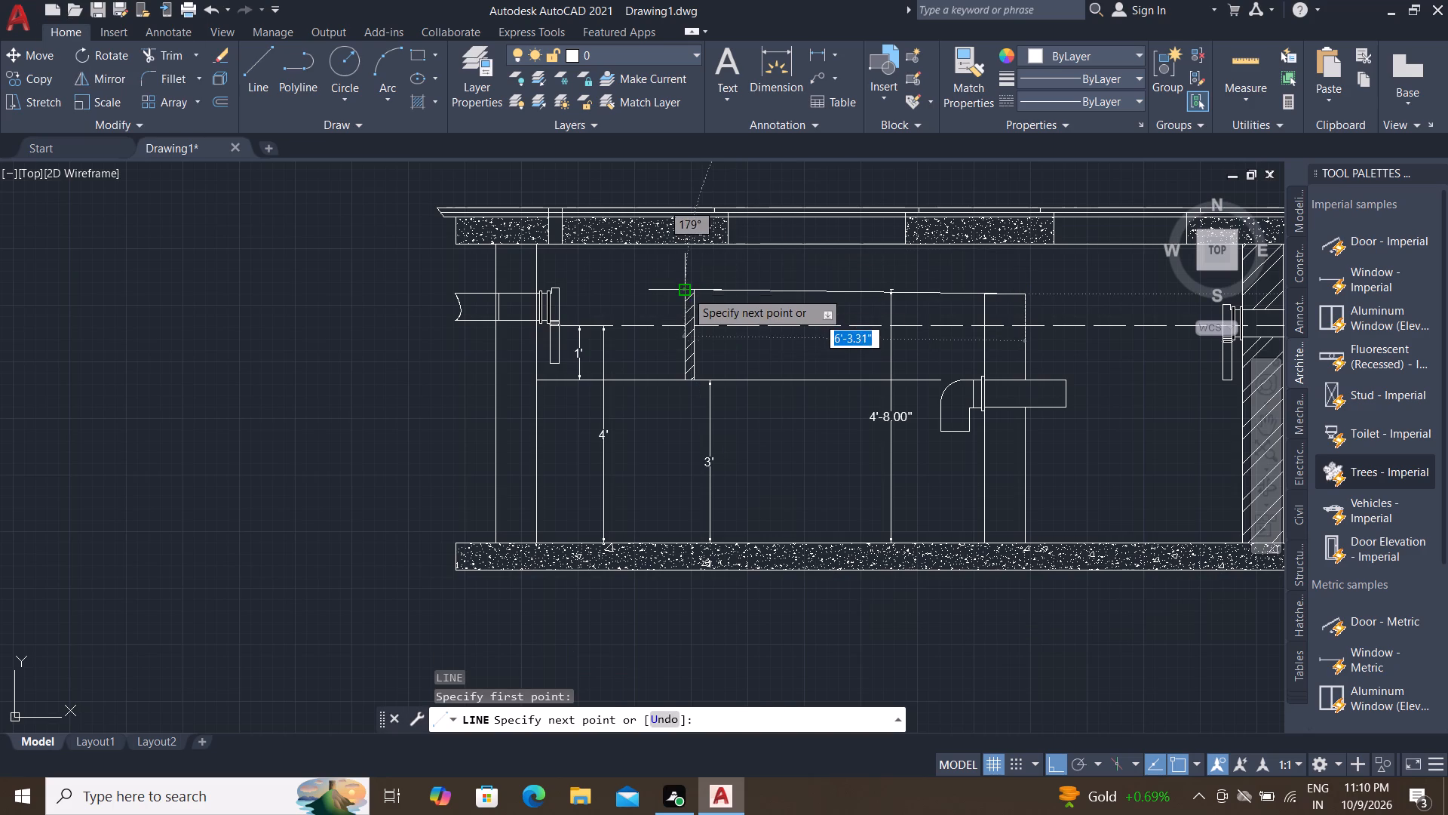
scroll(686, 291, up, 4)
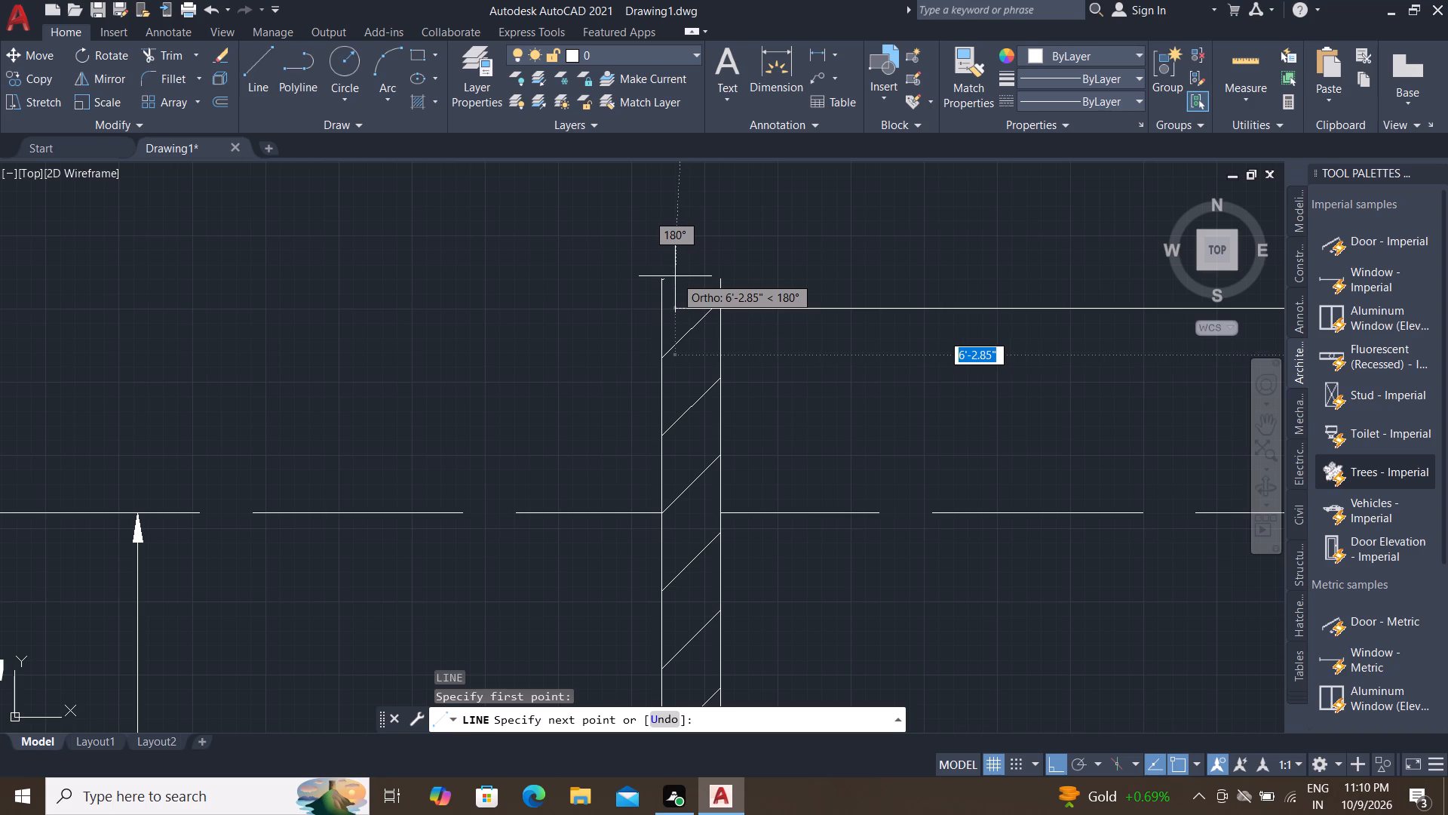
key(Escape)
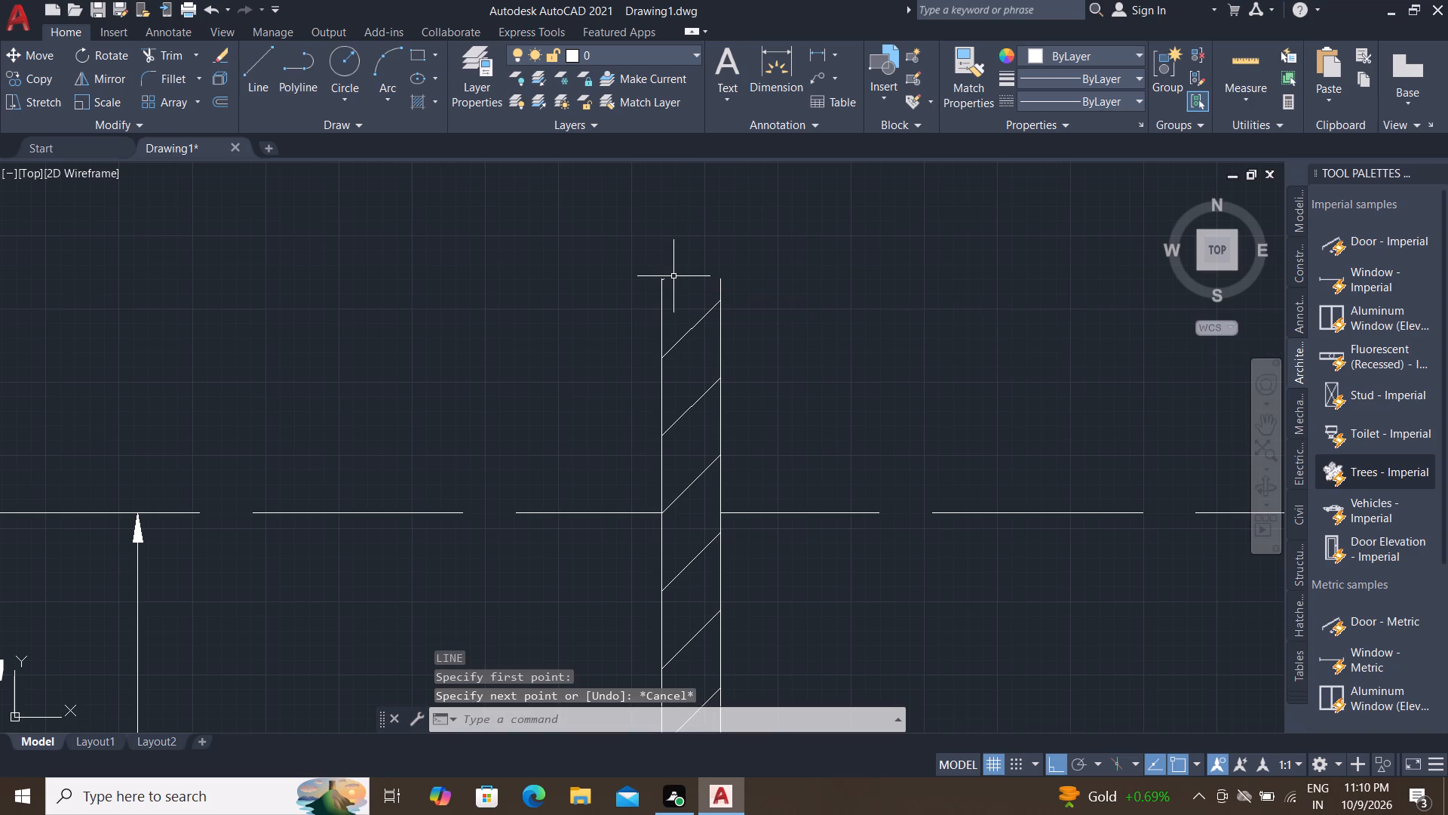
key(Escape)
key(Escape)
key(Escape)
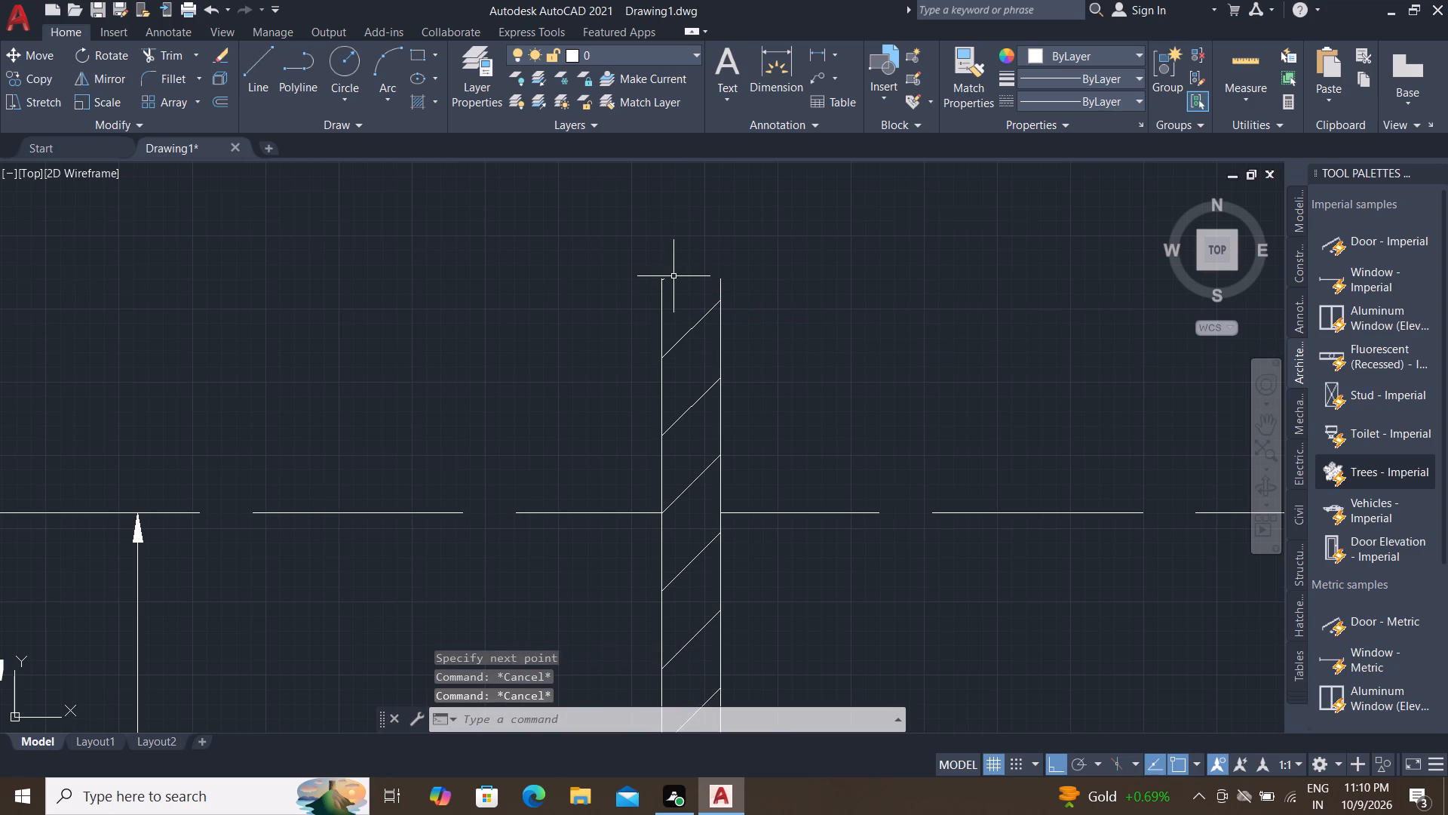
Draw a horizontal line closing the top of the hatched partition wall between its two vertical edges in the section.
text(L)
key(space)
scroll(664, 277, up, 2)
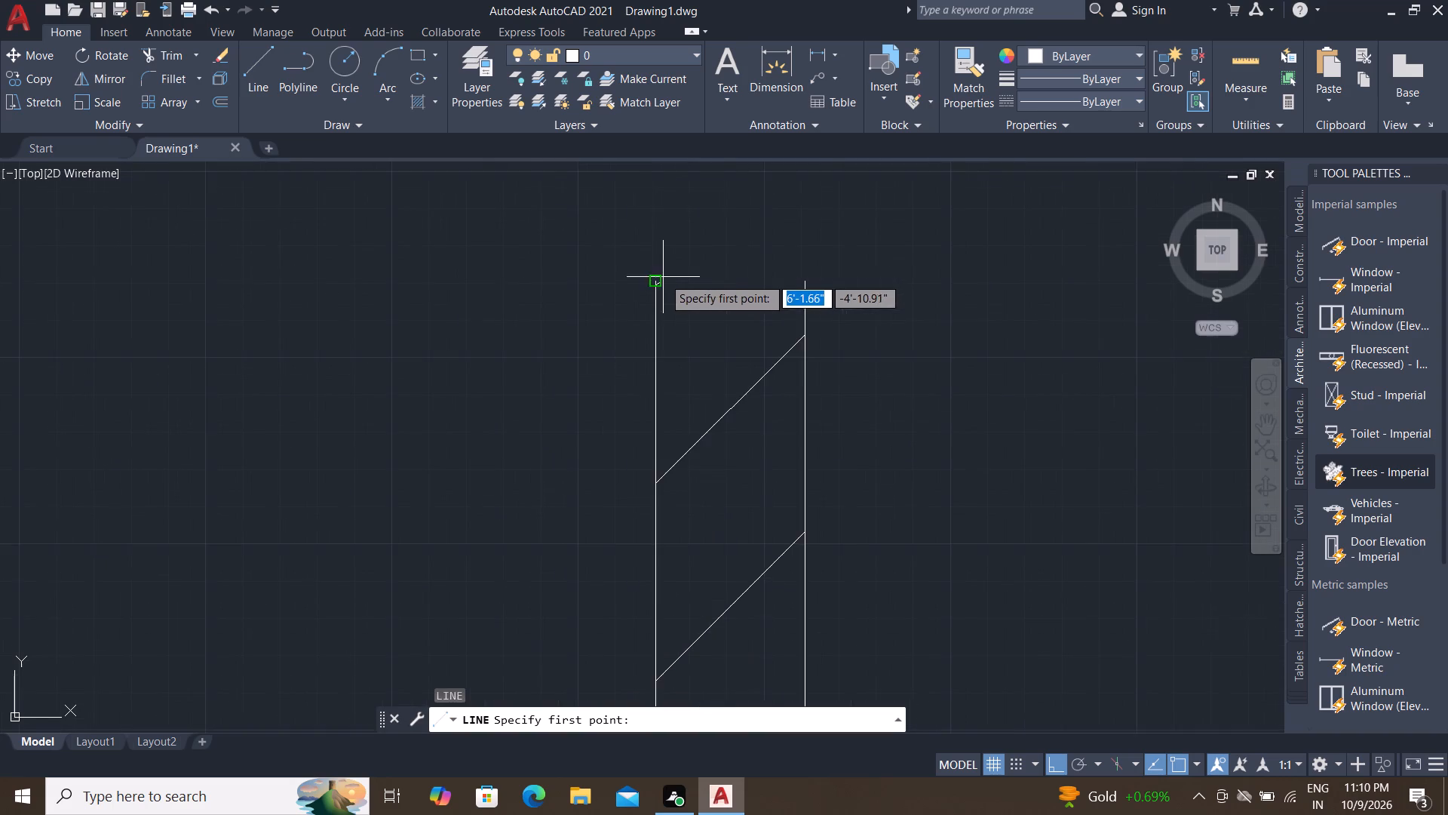
scroll(649, 282, up, 5)
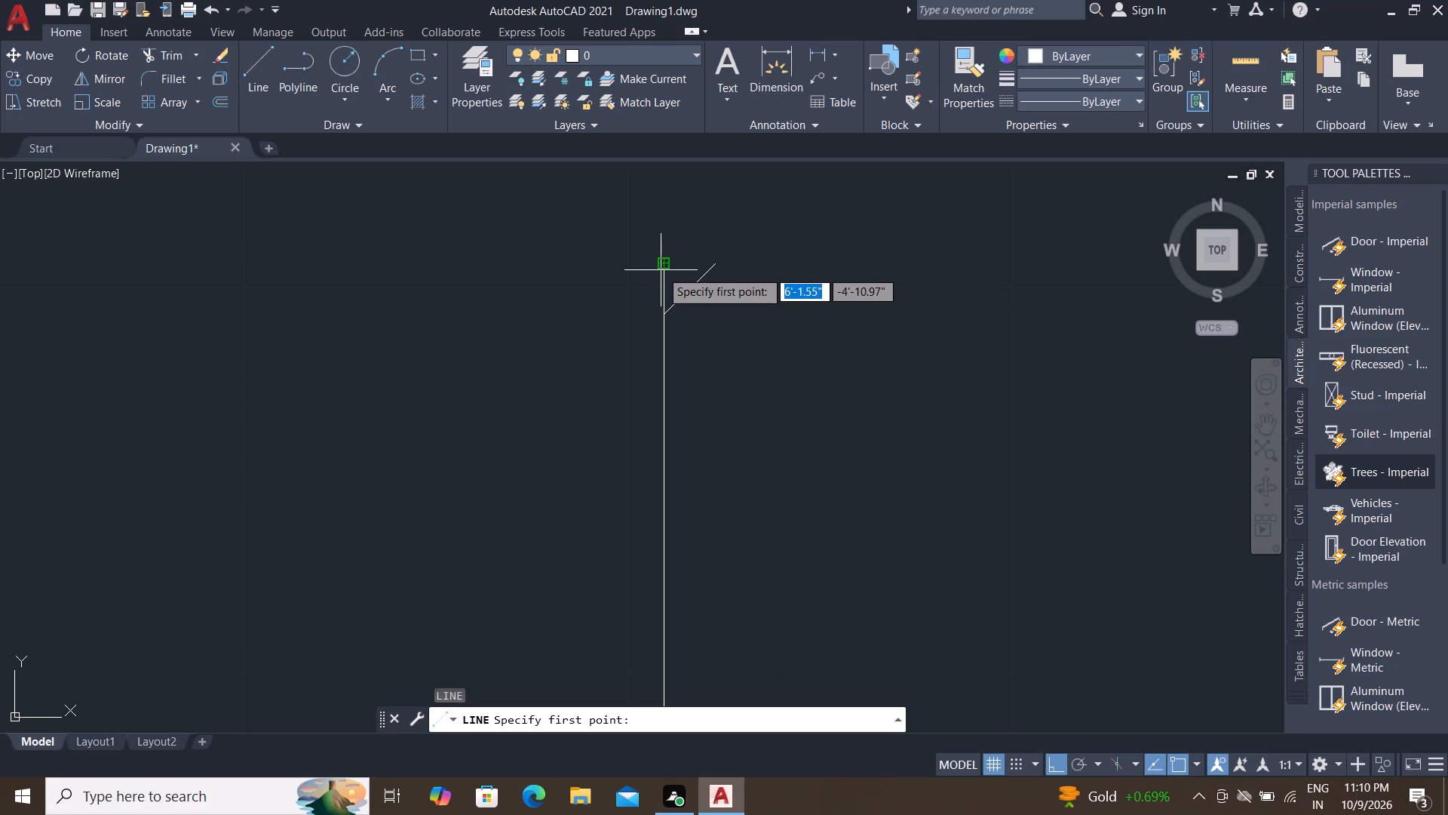
click(667, 266)
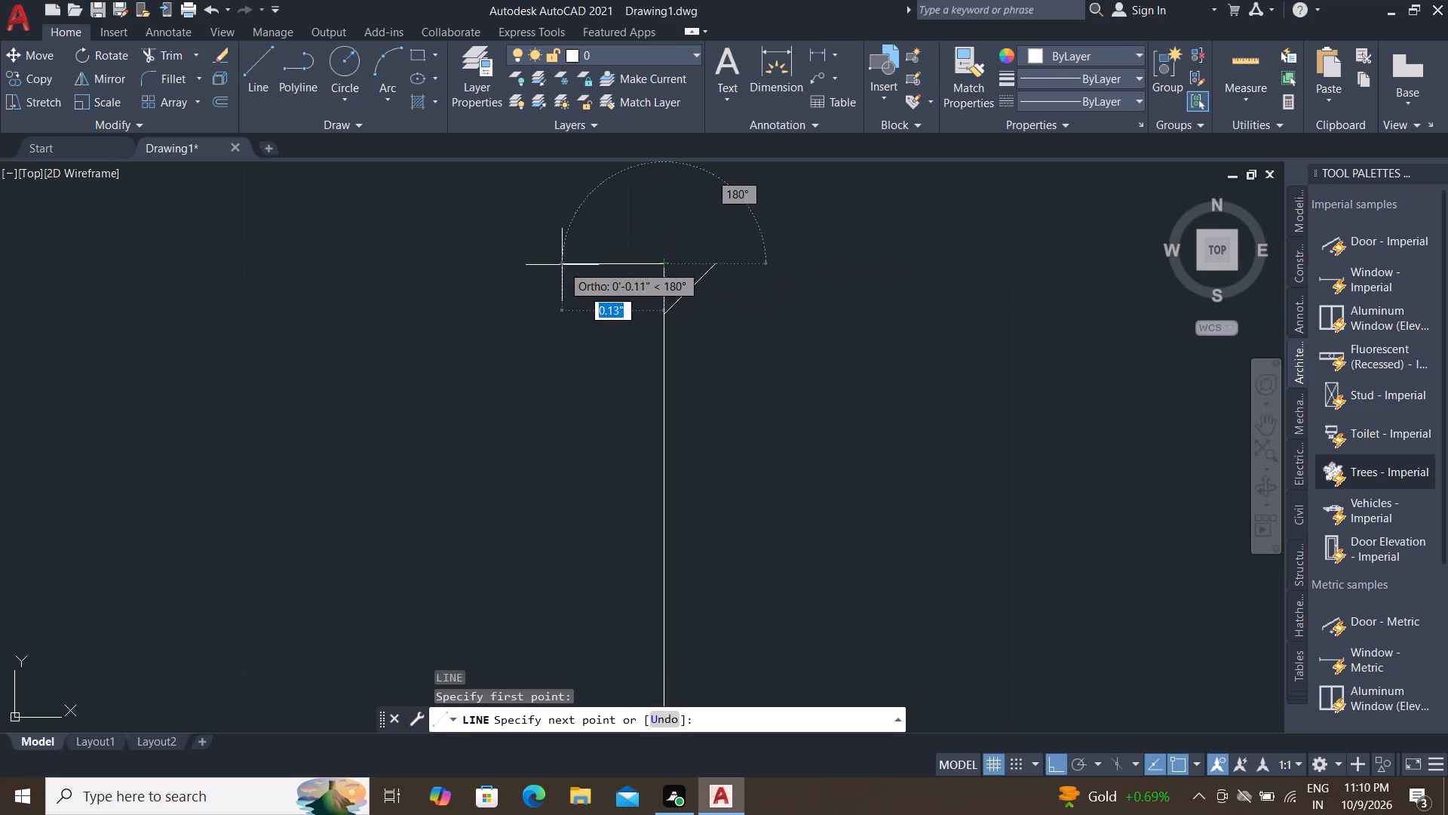
scroll(565, 269, down, 4)
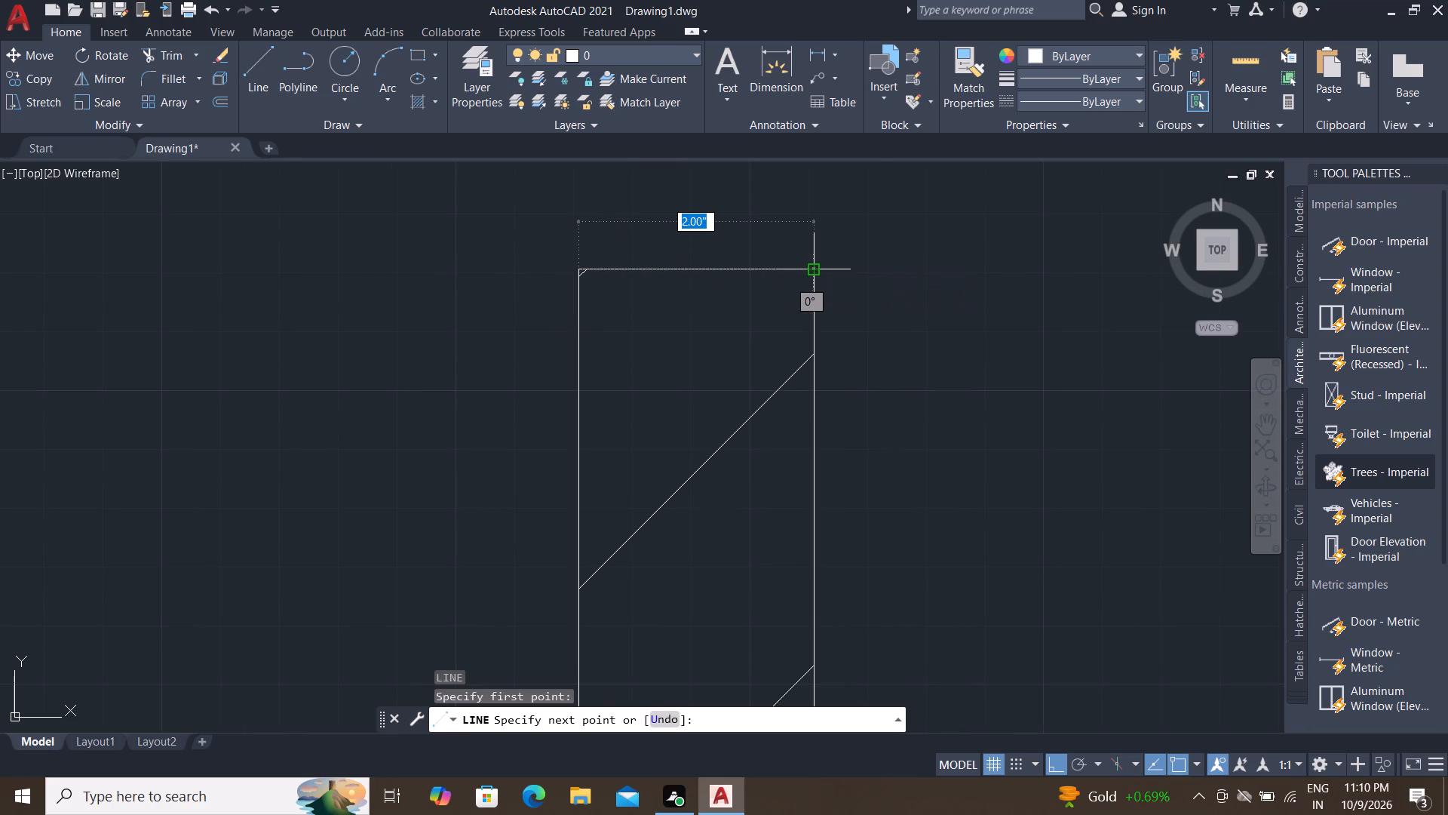
click(814, 269)
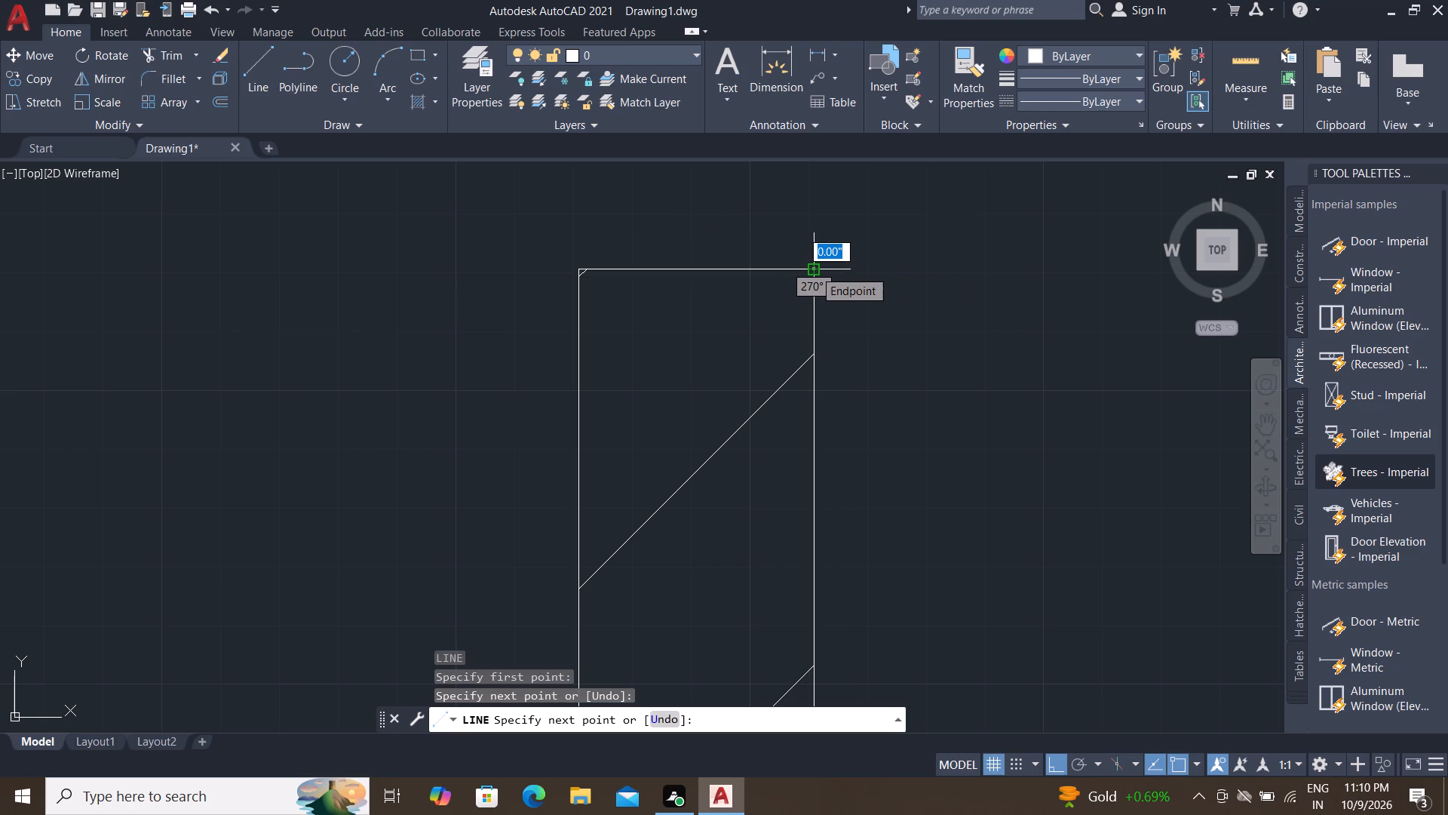
key(Escape)
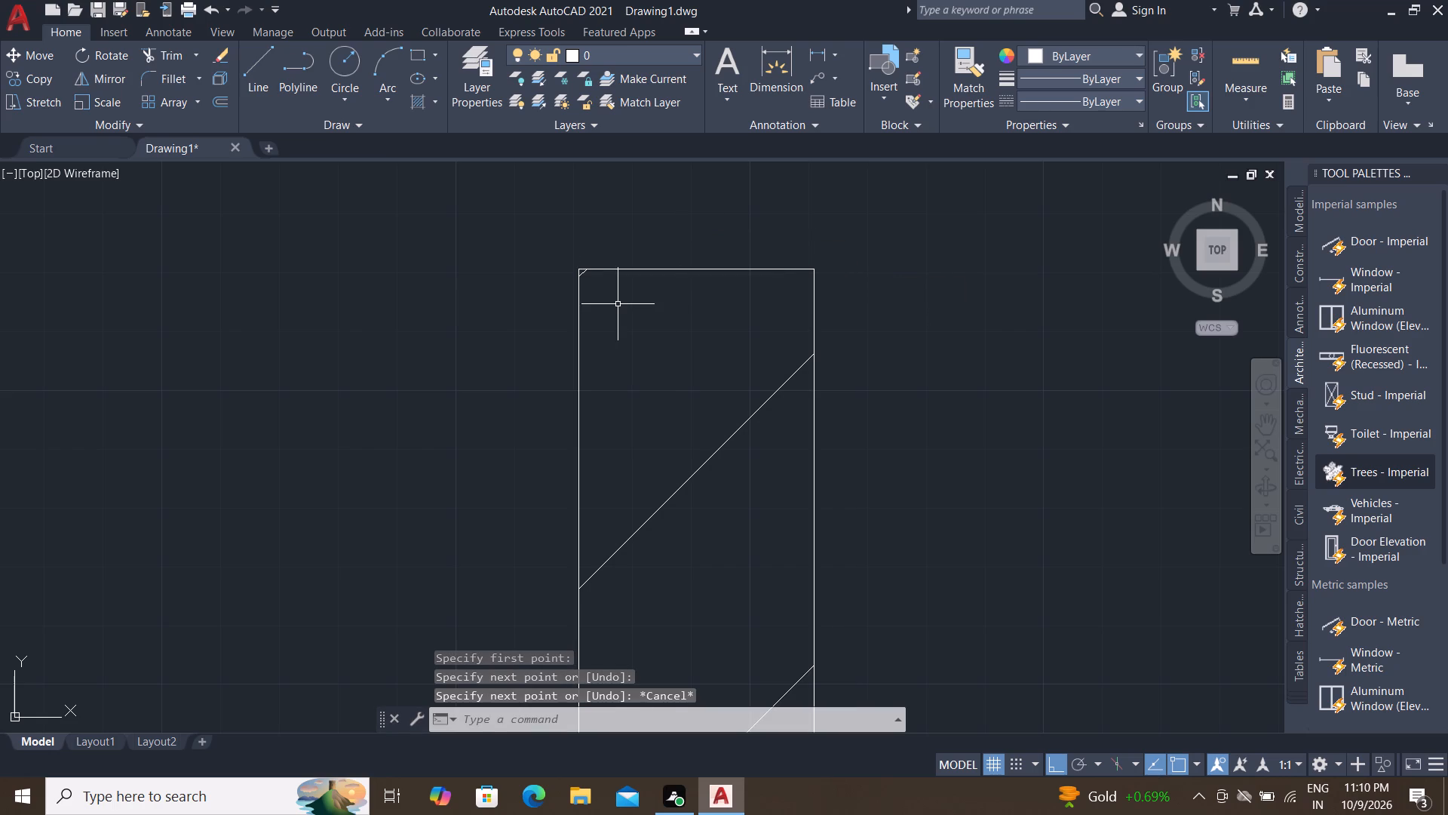
Delete the horizontal line in the section running from the inlet-side wall past the hatched partition's base to the elbow pipe.
scroll(612, 303, down, 5)
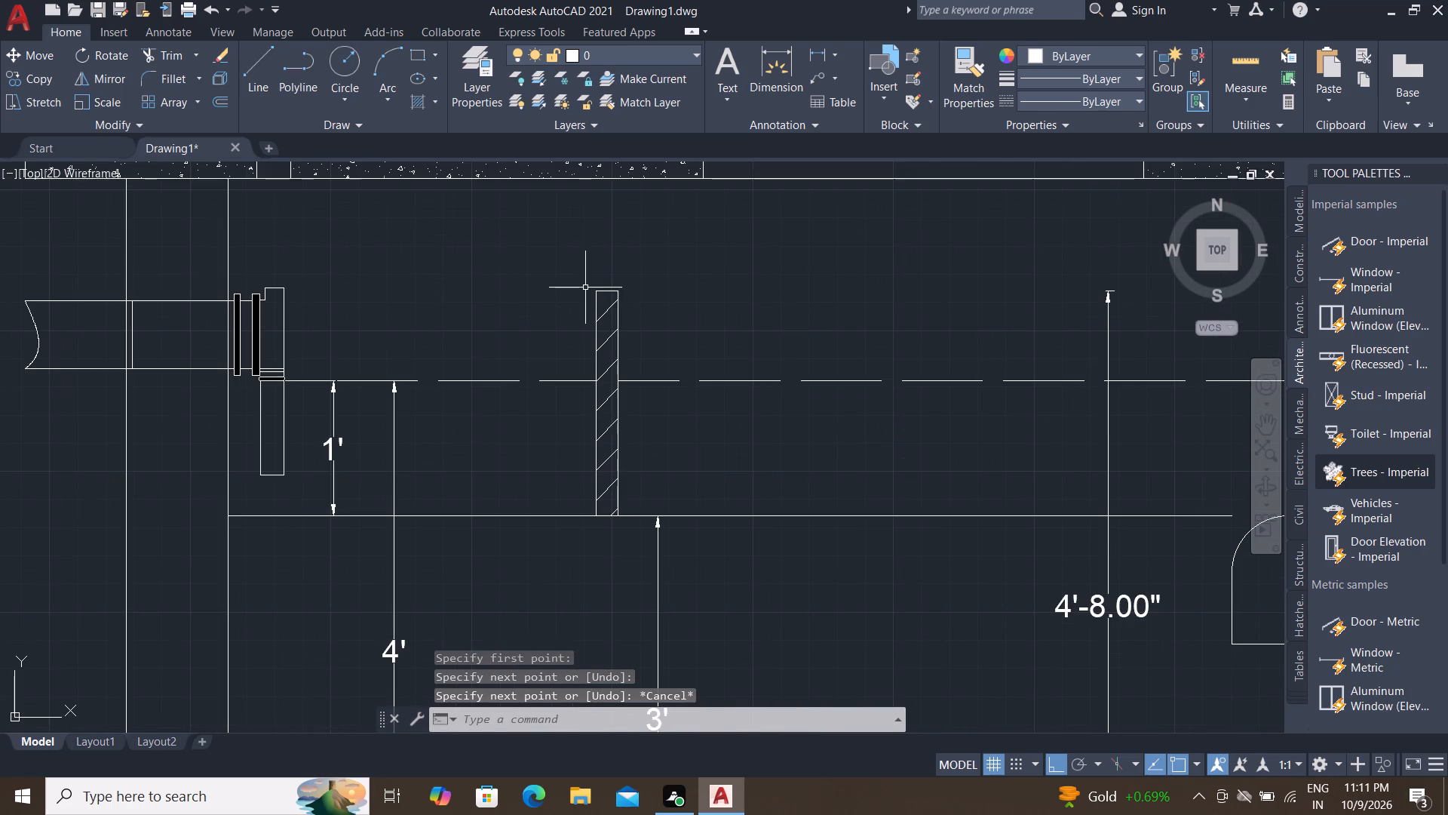
scroll(584, 286, down, 3)
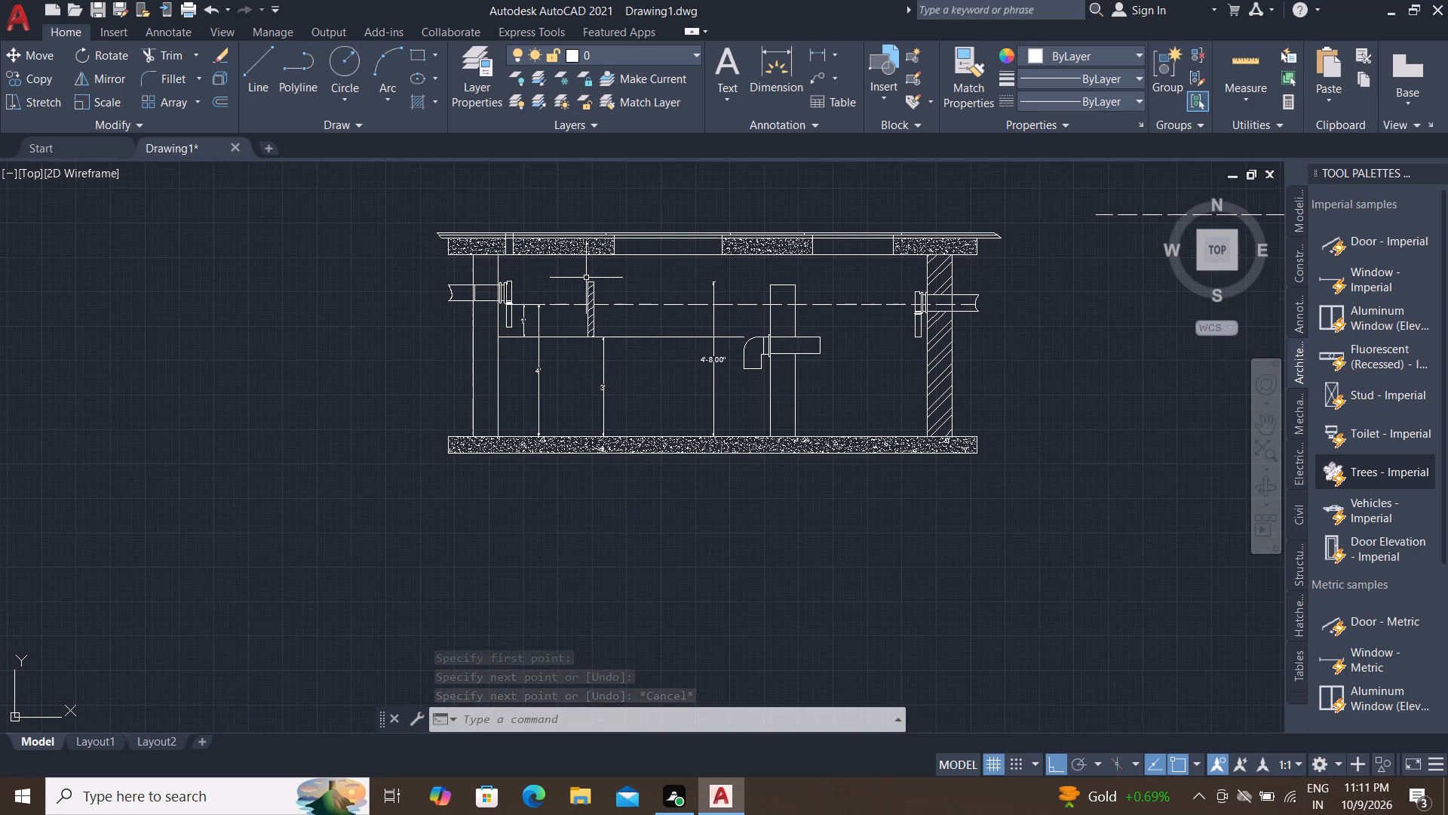
click(646, 338)
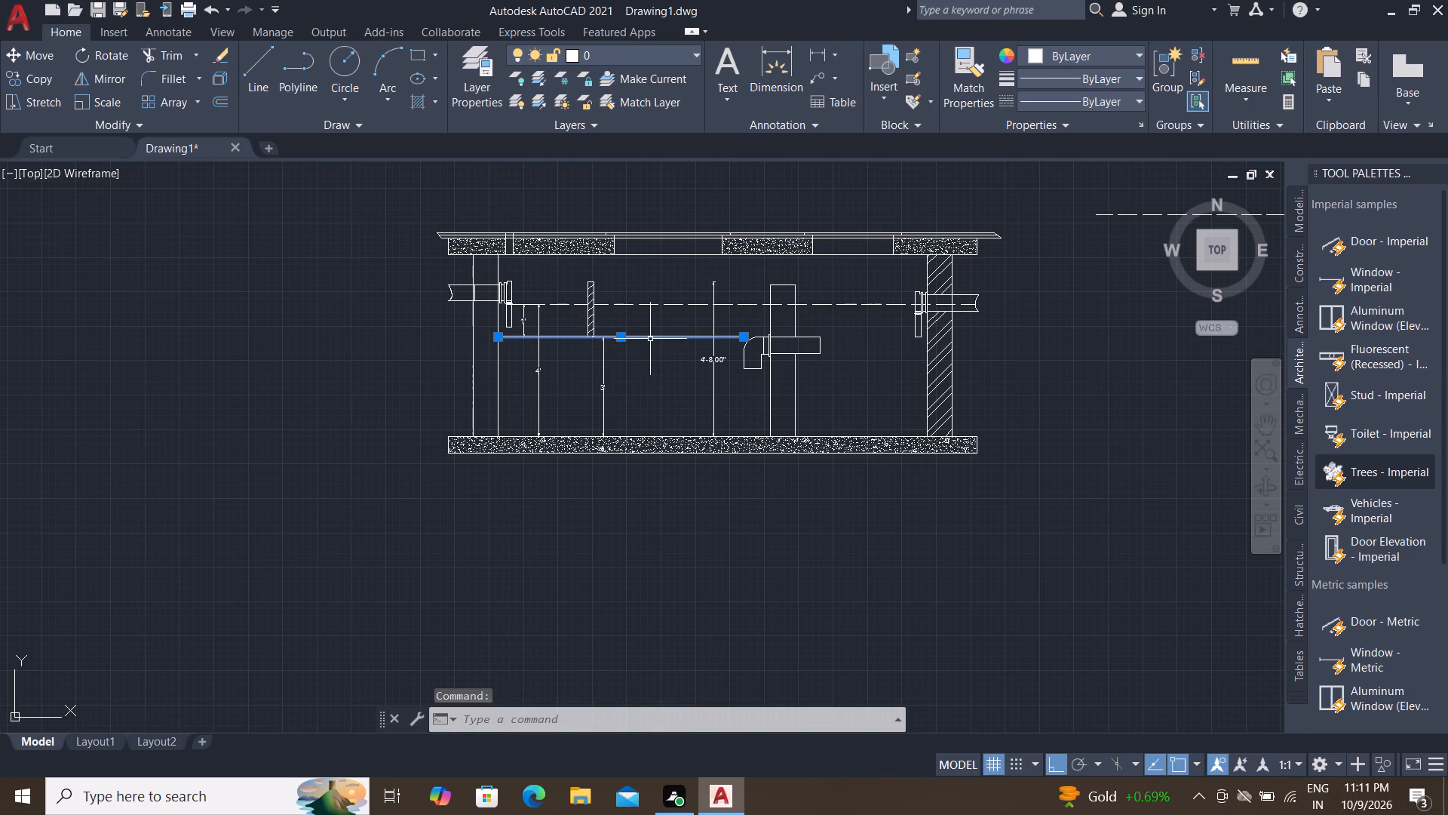
key(Delete)
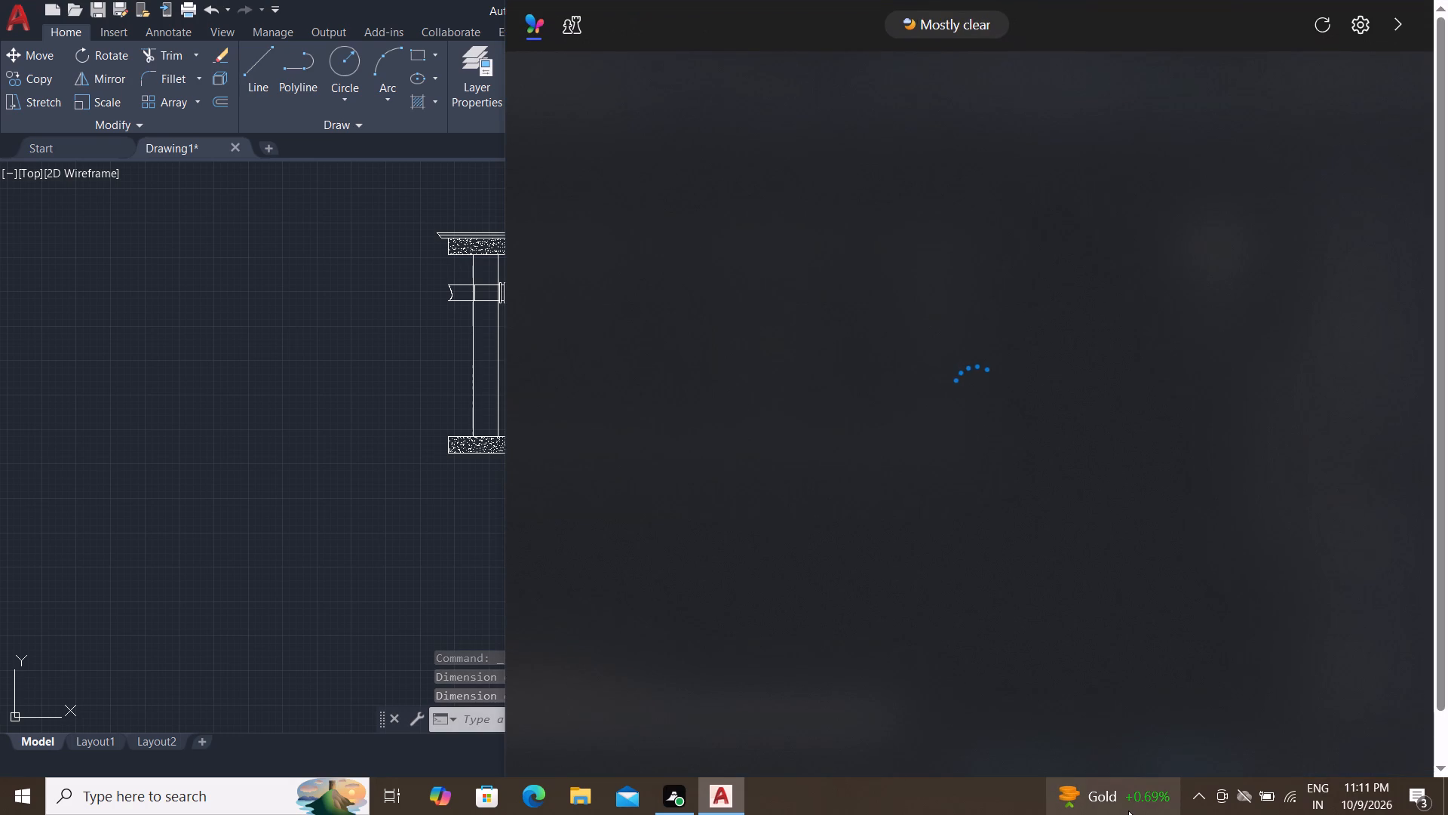
key(Escape)
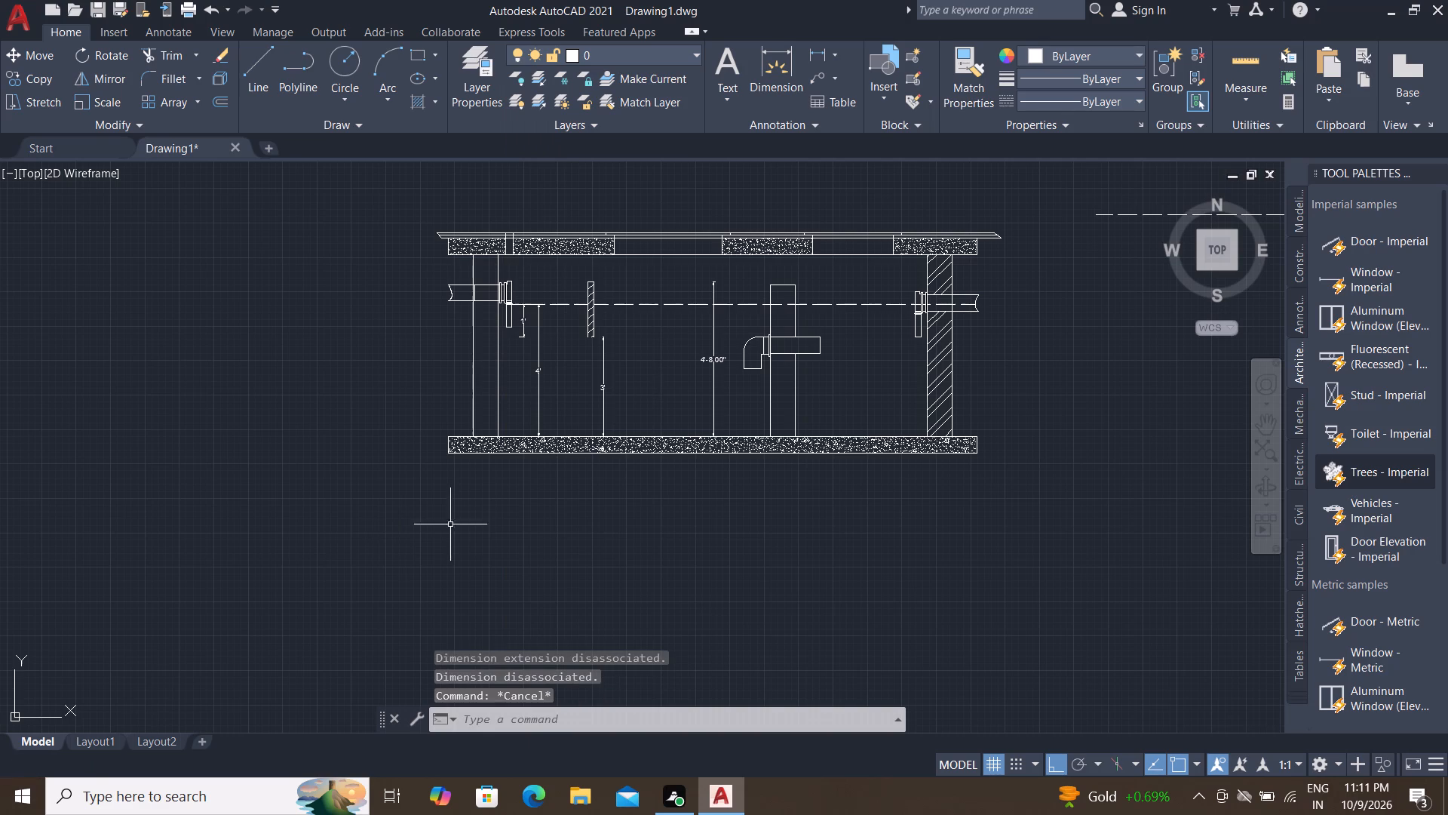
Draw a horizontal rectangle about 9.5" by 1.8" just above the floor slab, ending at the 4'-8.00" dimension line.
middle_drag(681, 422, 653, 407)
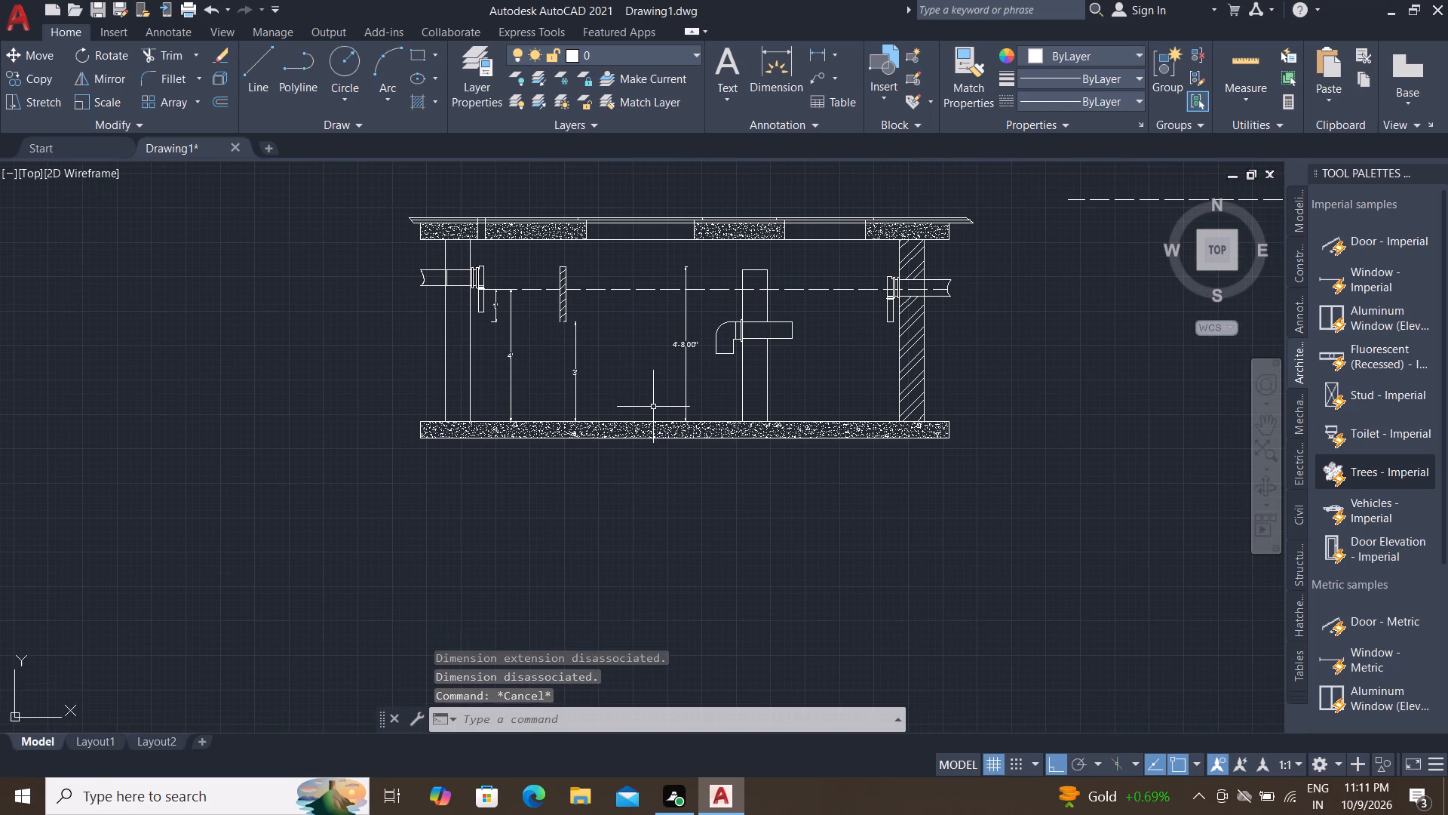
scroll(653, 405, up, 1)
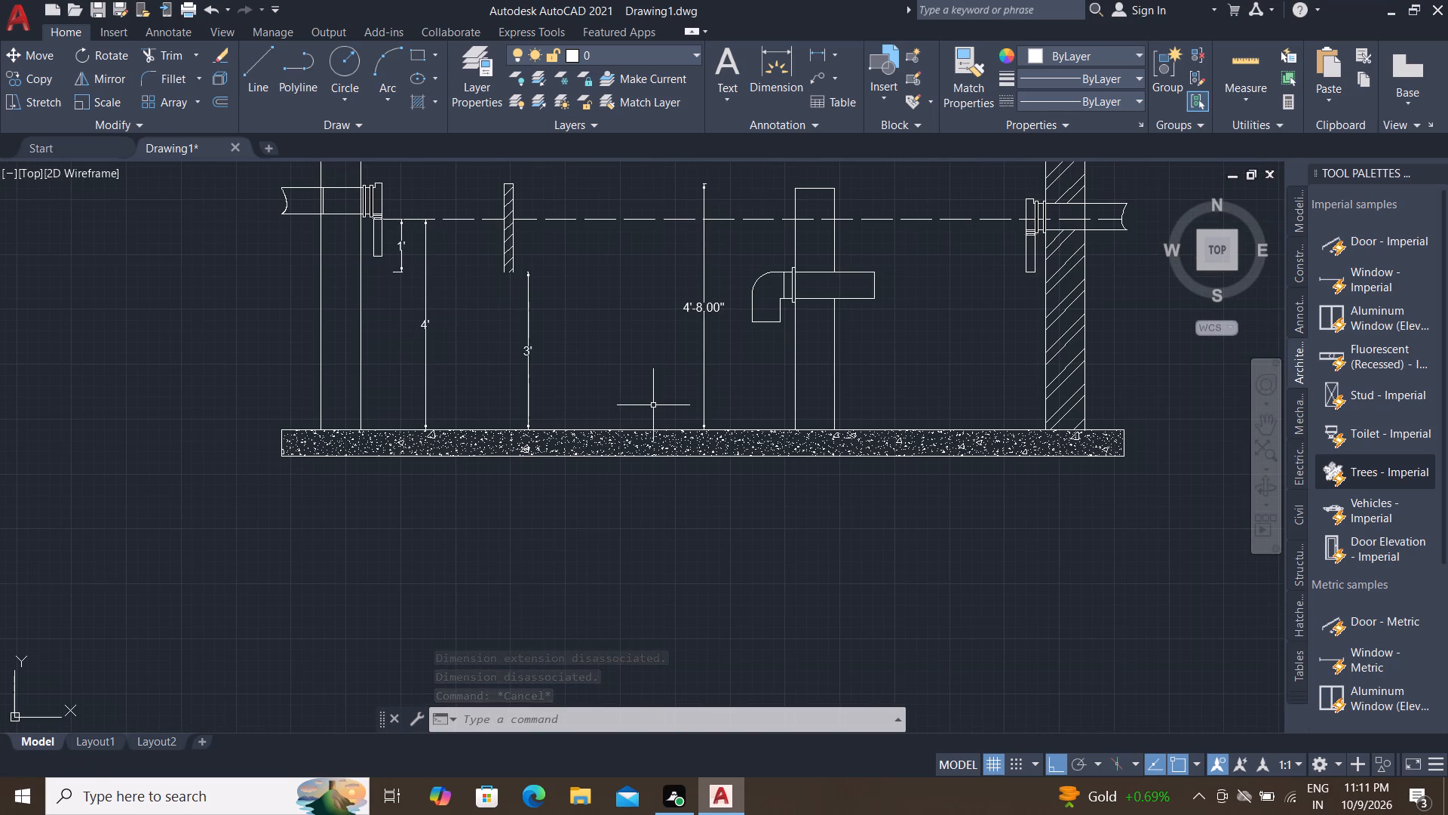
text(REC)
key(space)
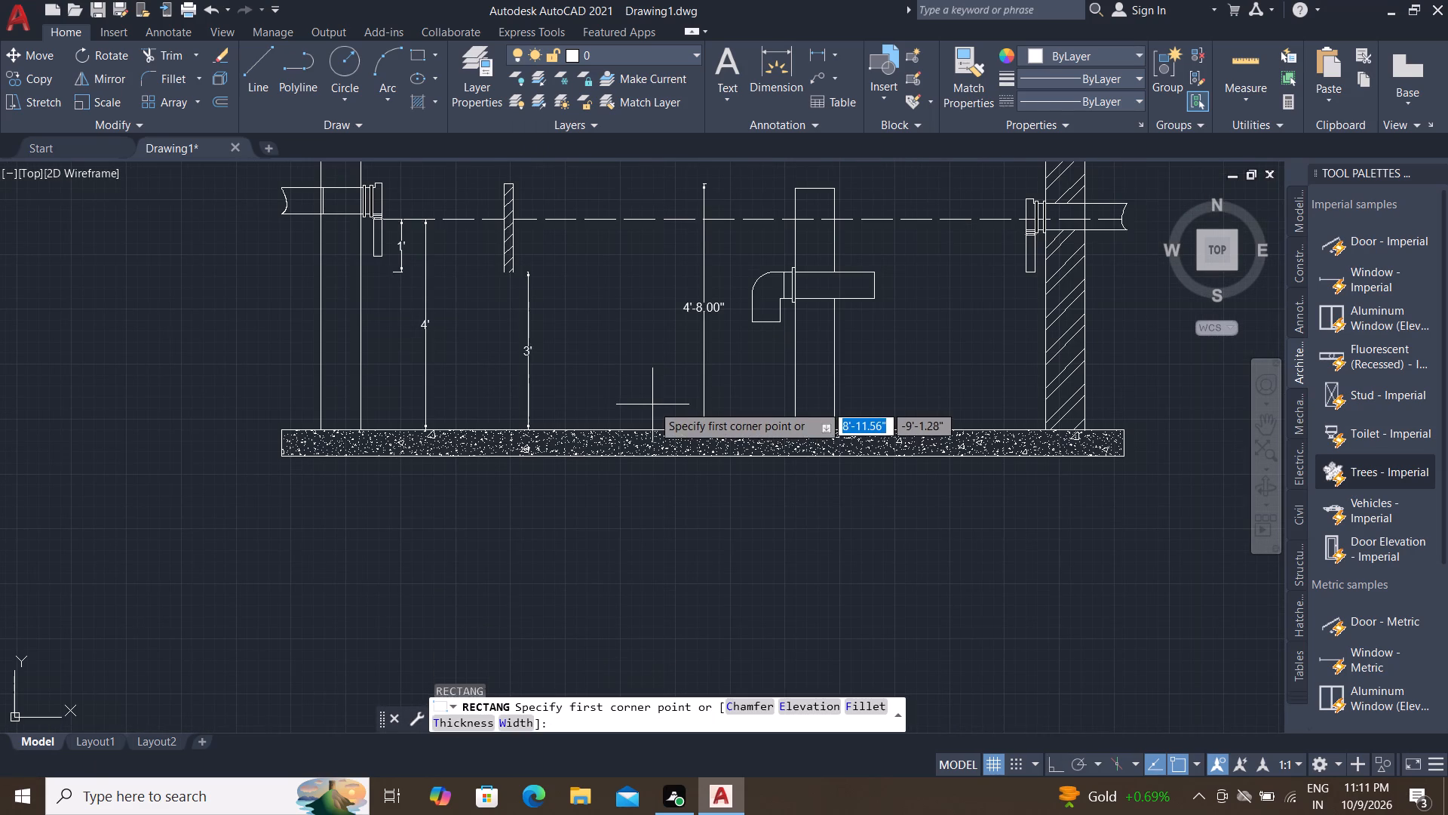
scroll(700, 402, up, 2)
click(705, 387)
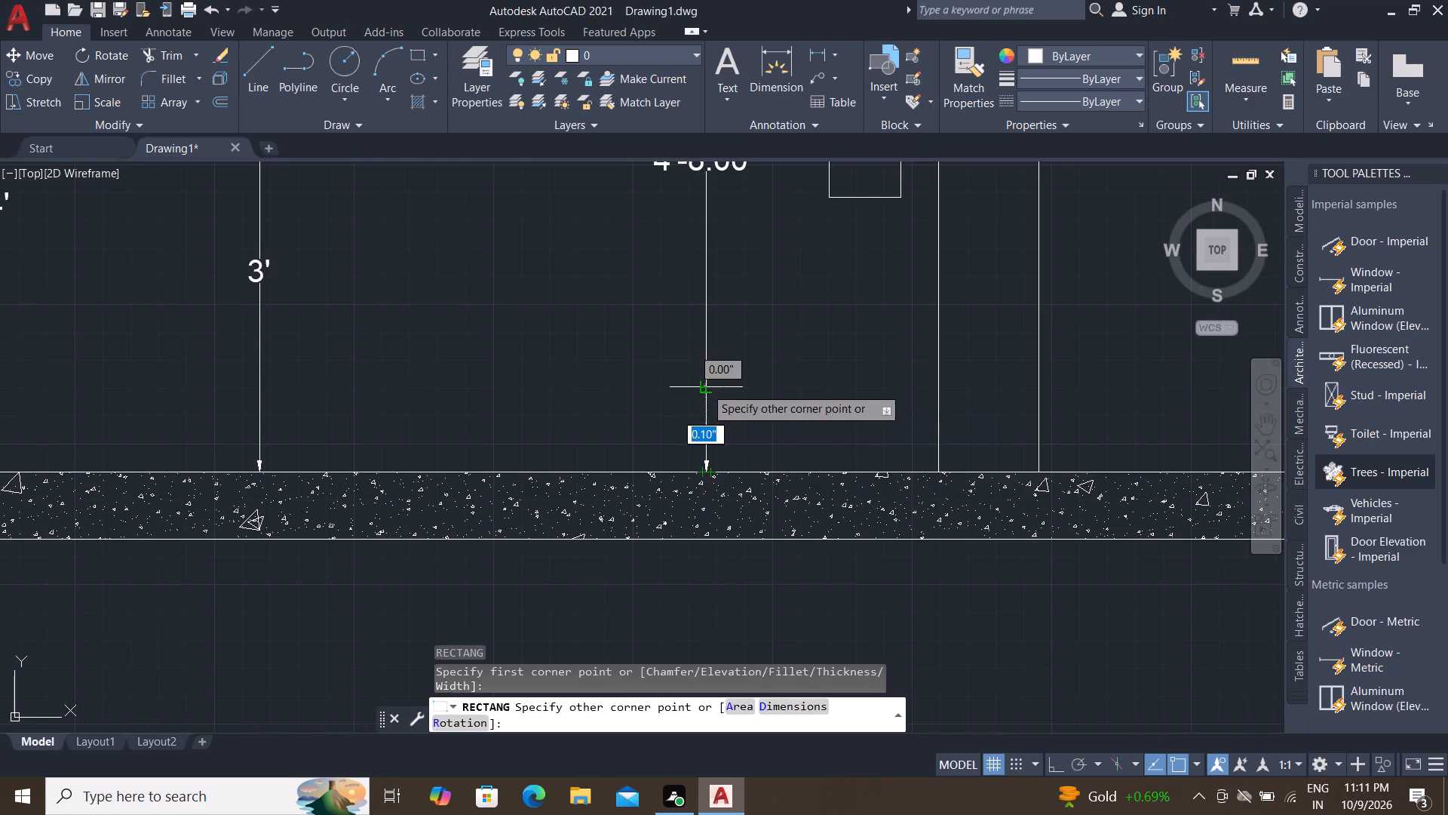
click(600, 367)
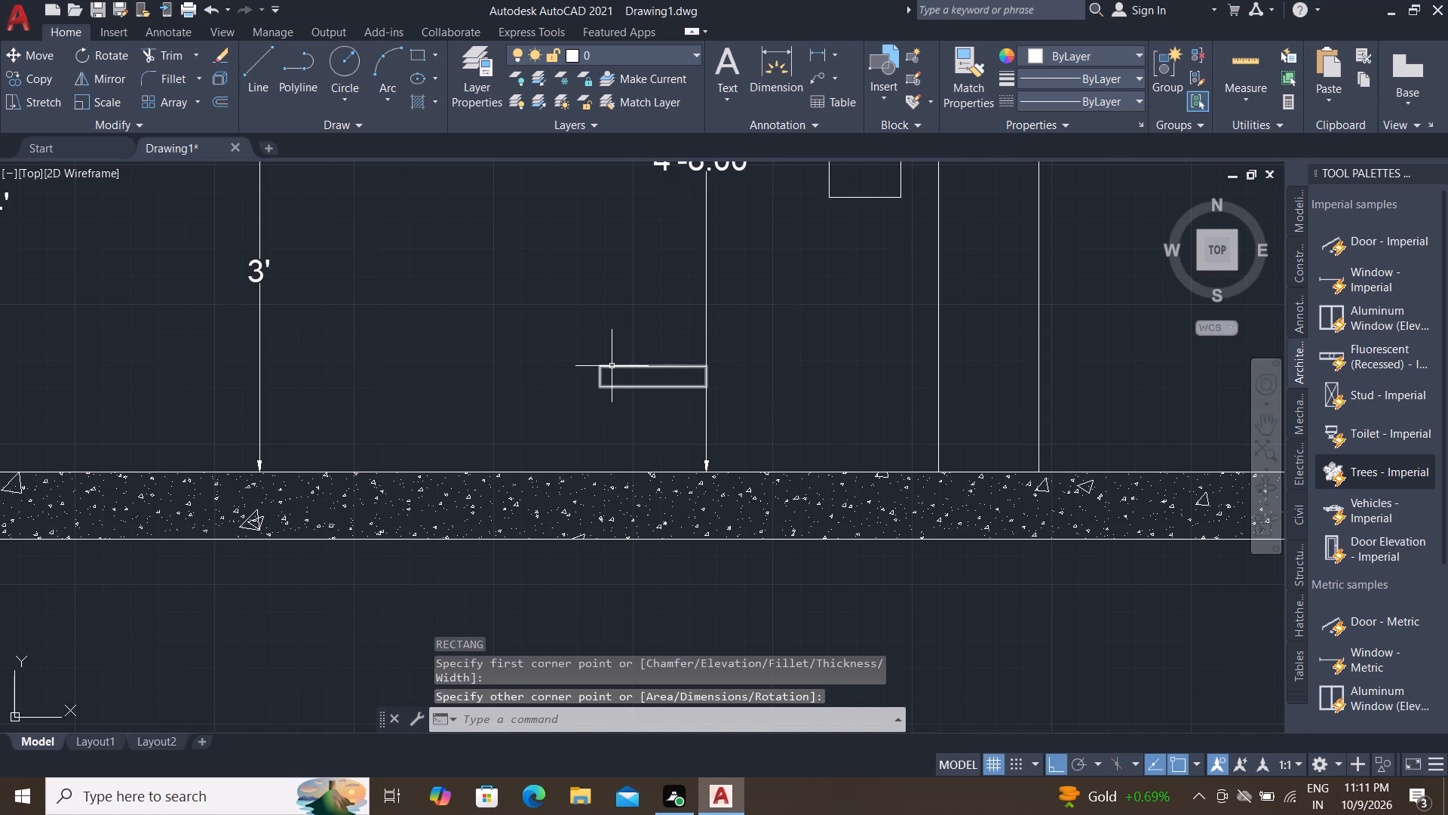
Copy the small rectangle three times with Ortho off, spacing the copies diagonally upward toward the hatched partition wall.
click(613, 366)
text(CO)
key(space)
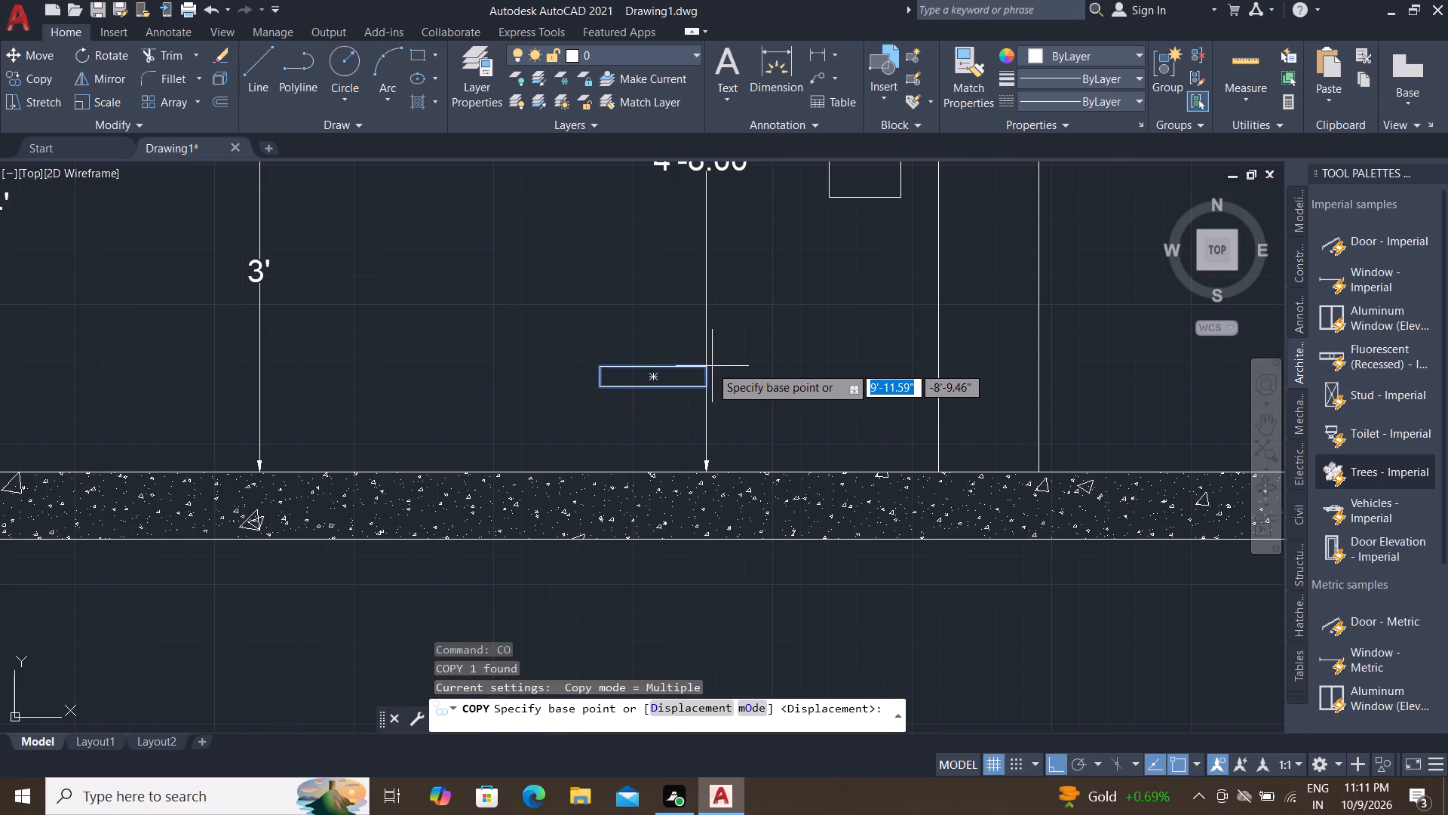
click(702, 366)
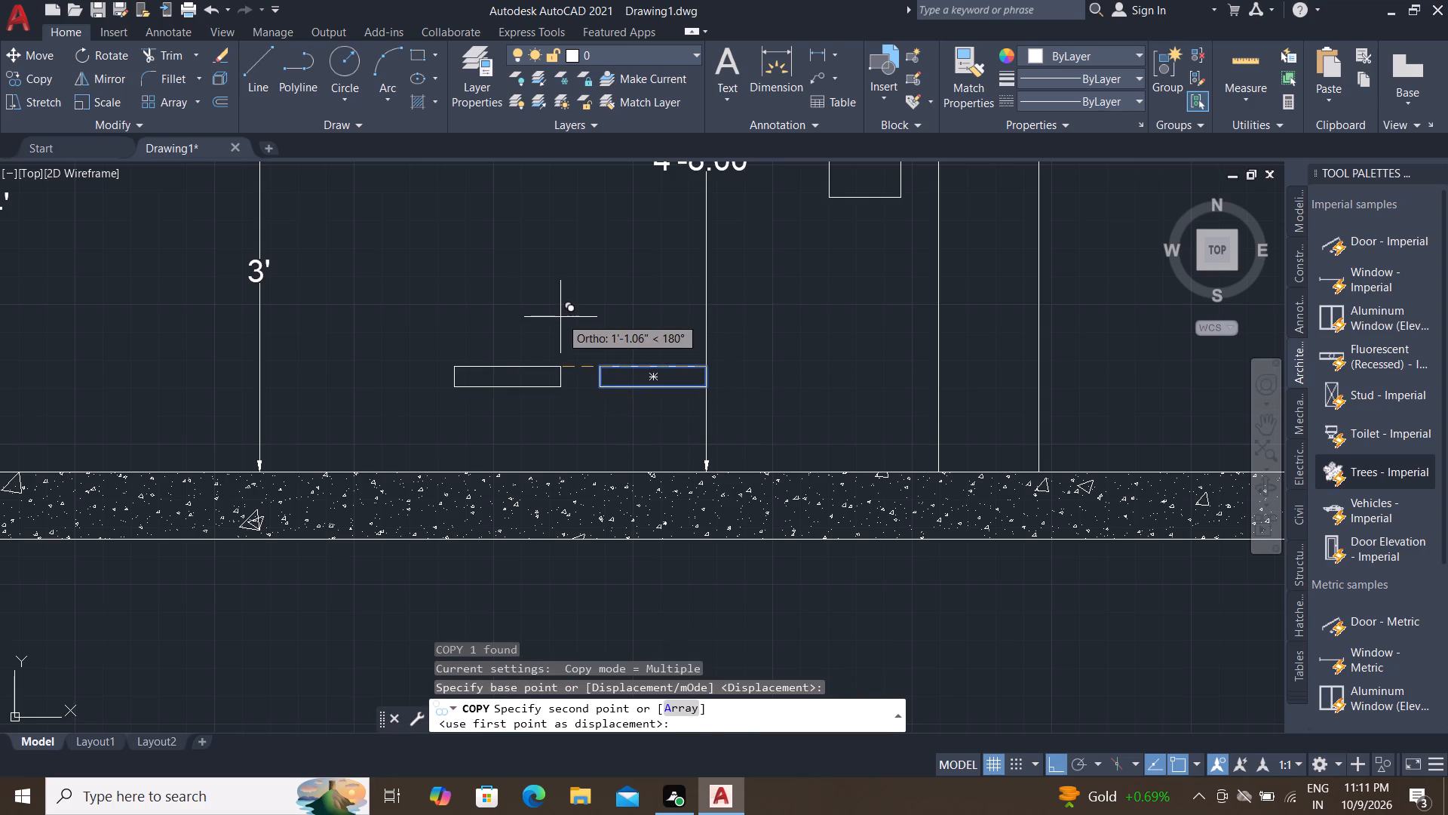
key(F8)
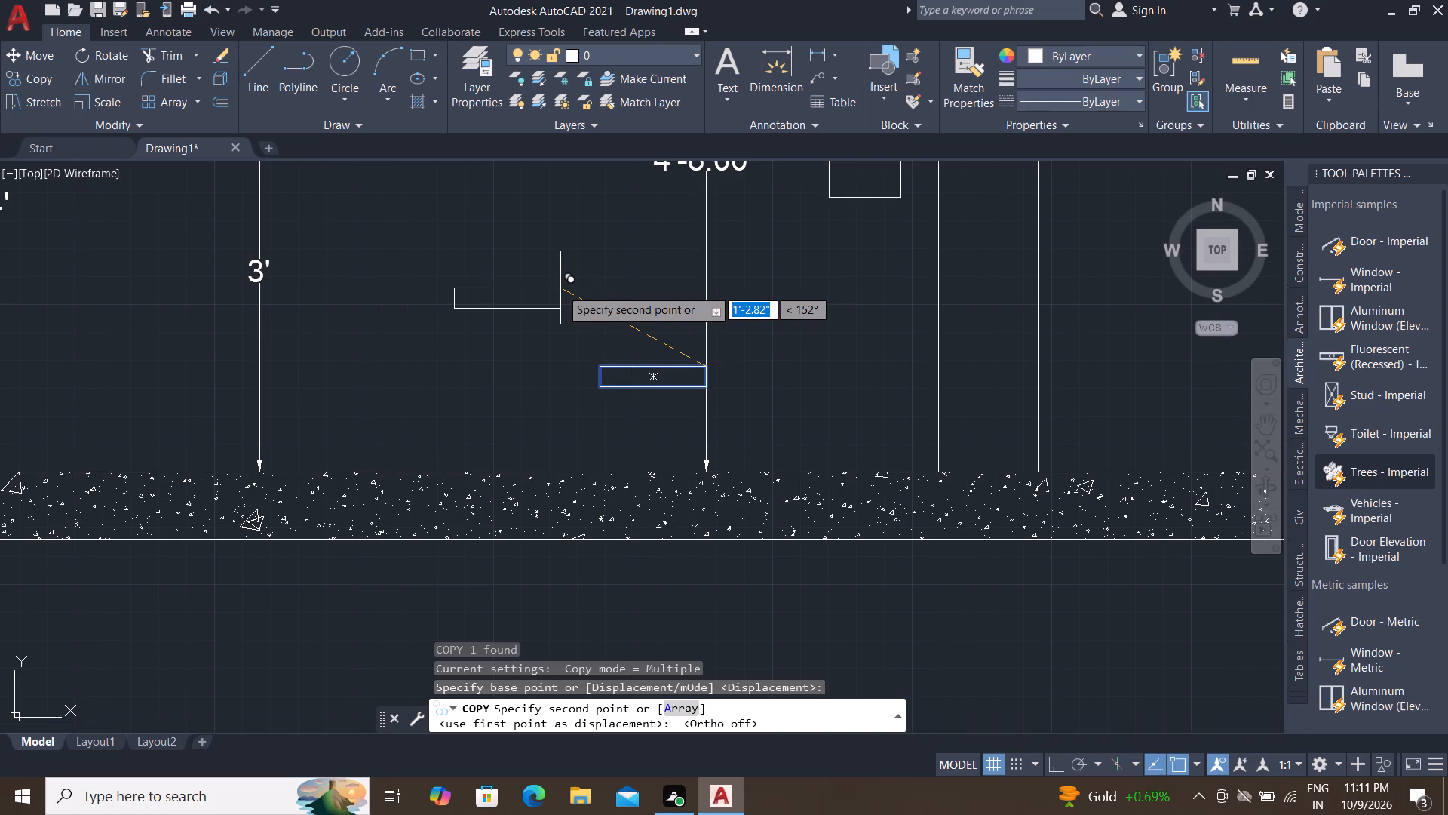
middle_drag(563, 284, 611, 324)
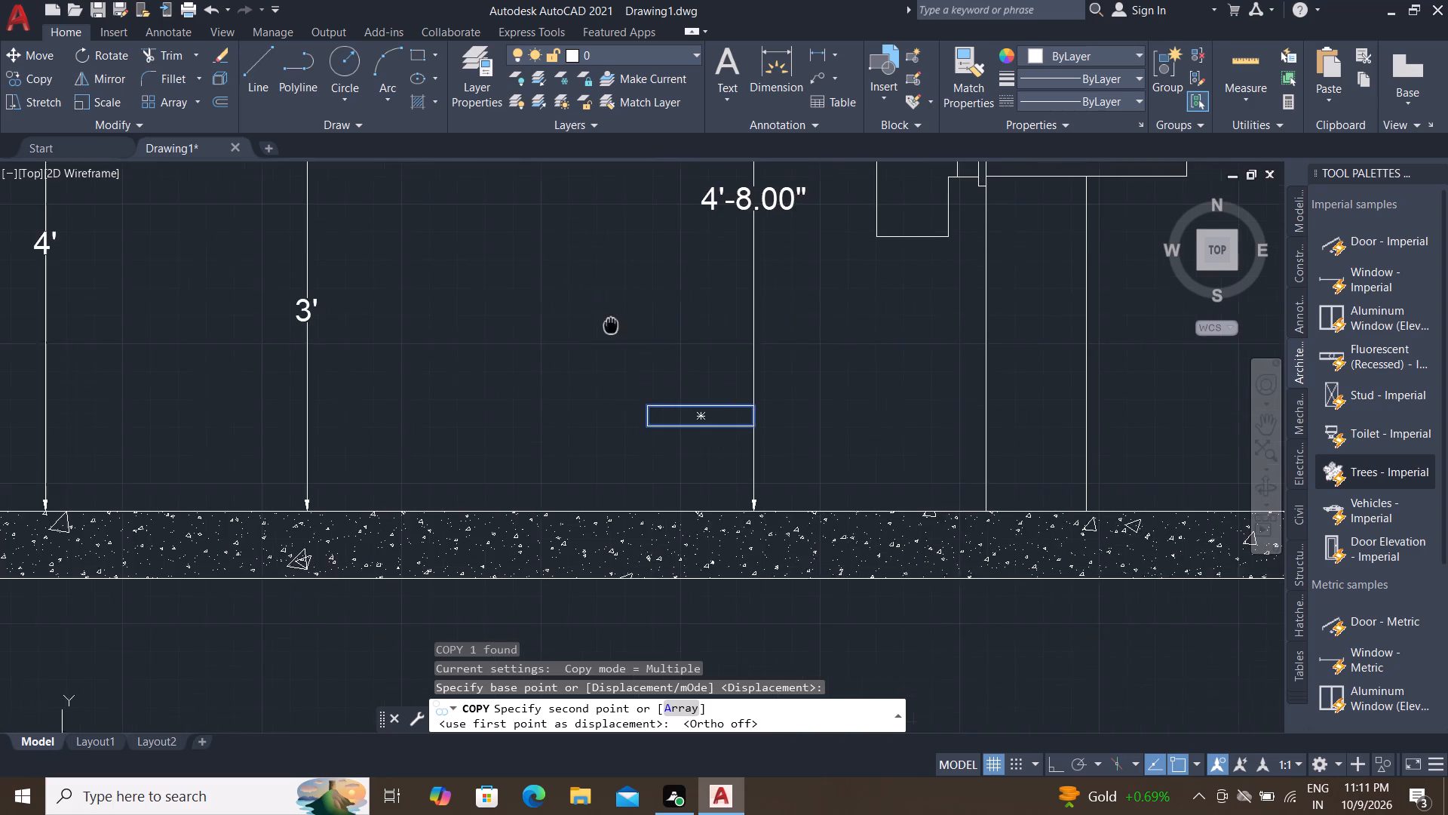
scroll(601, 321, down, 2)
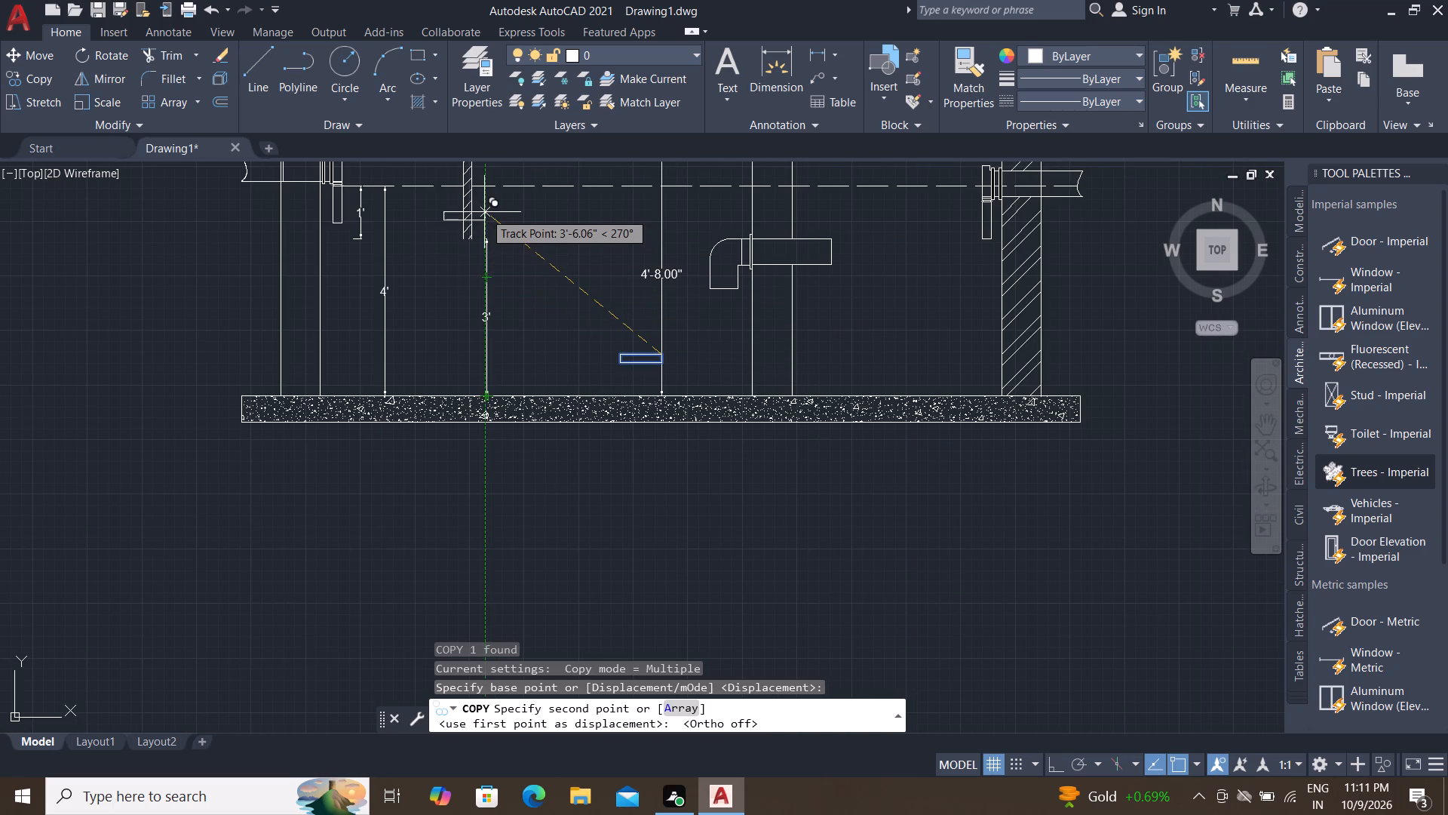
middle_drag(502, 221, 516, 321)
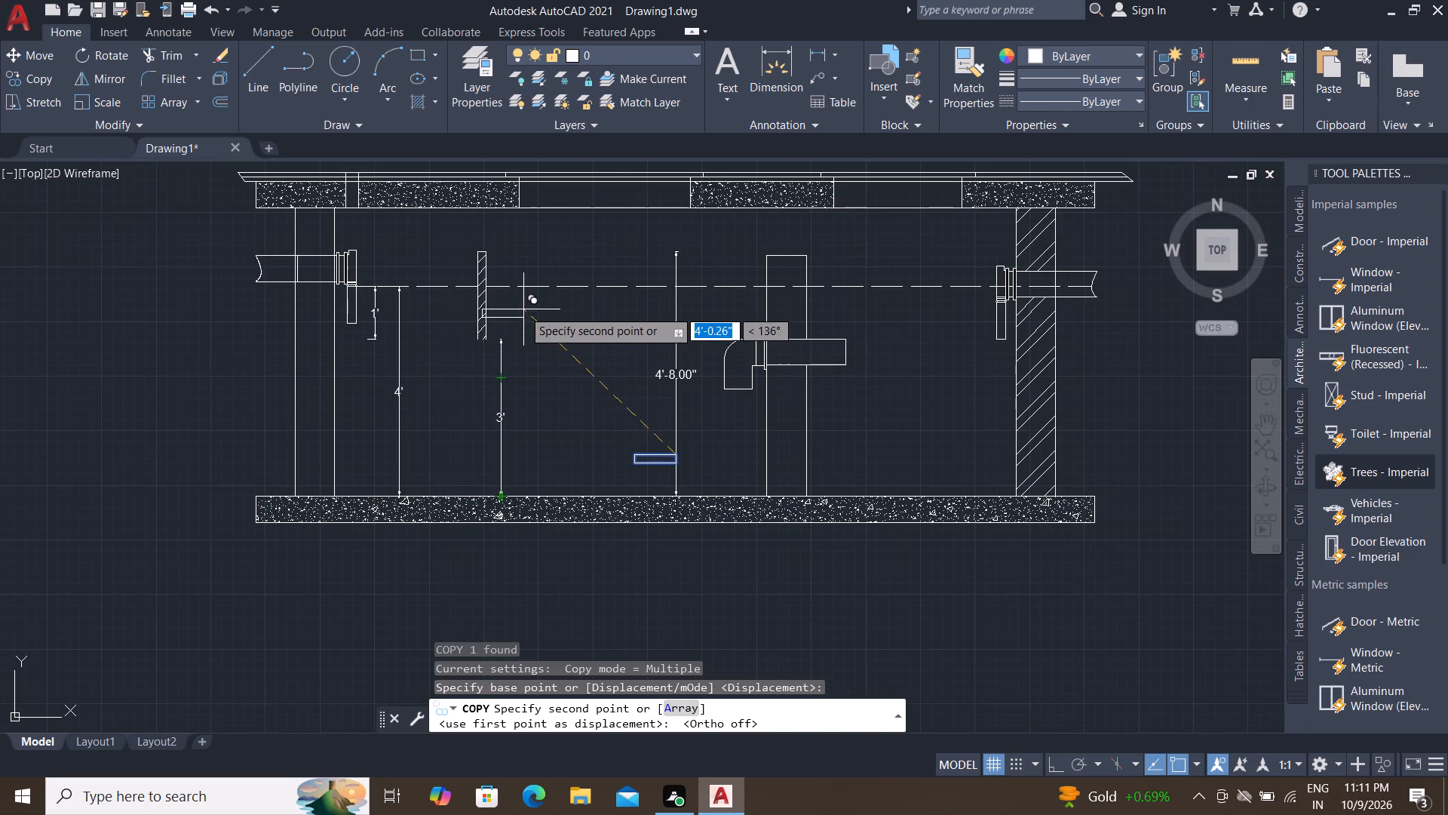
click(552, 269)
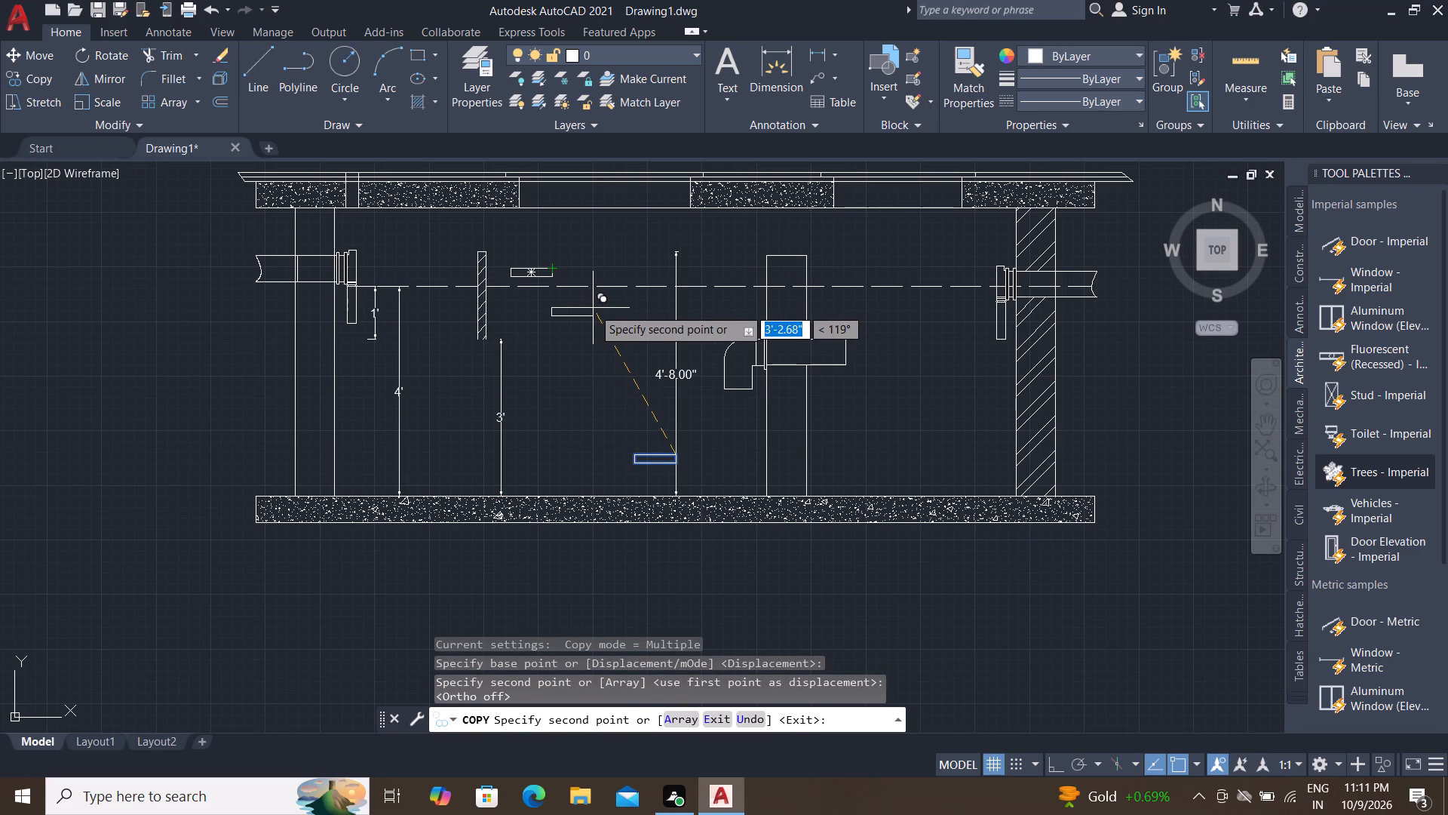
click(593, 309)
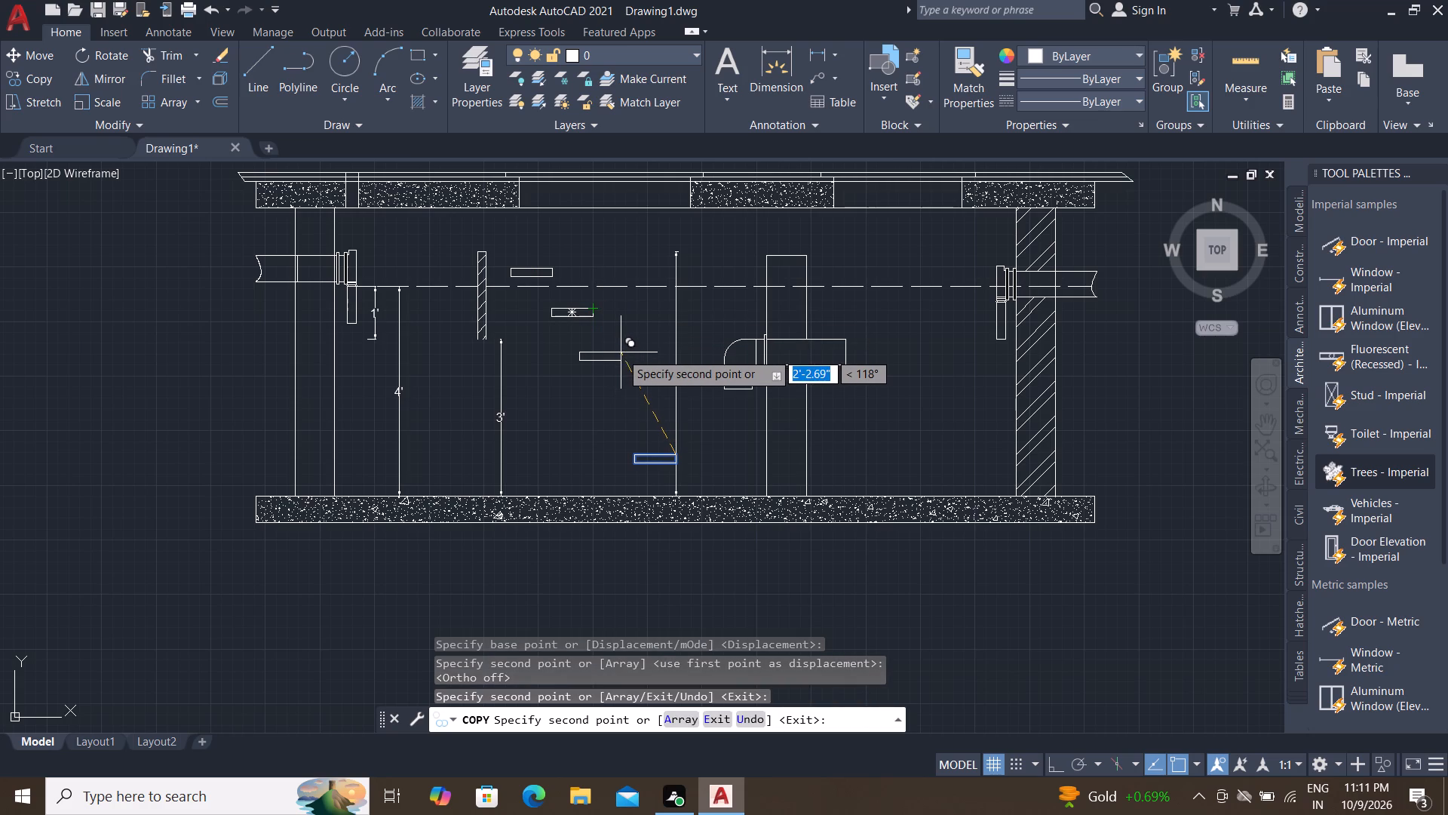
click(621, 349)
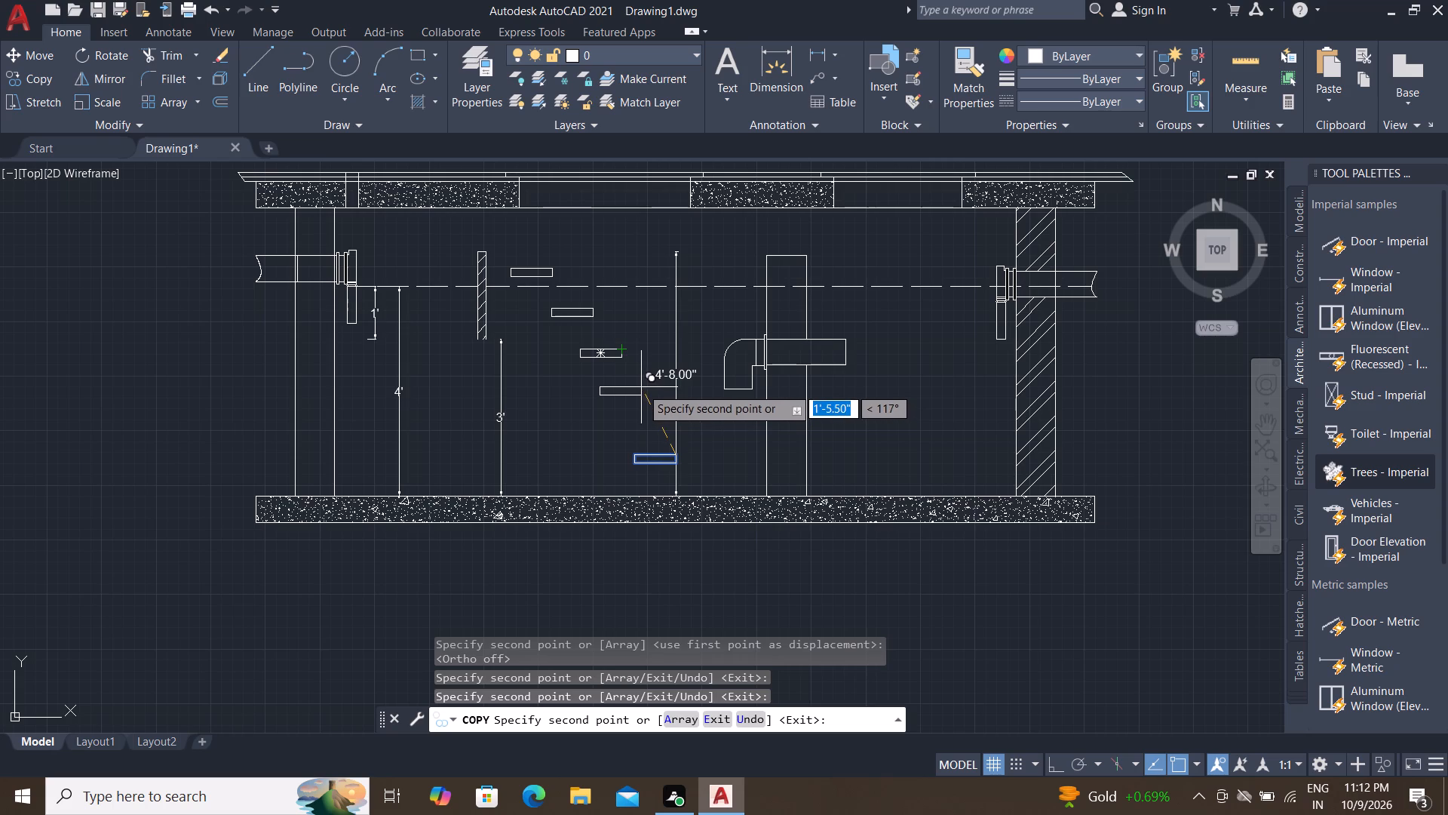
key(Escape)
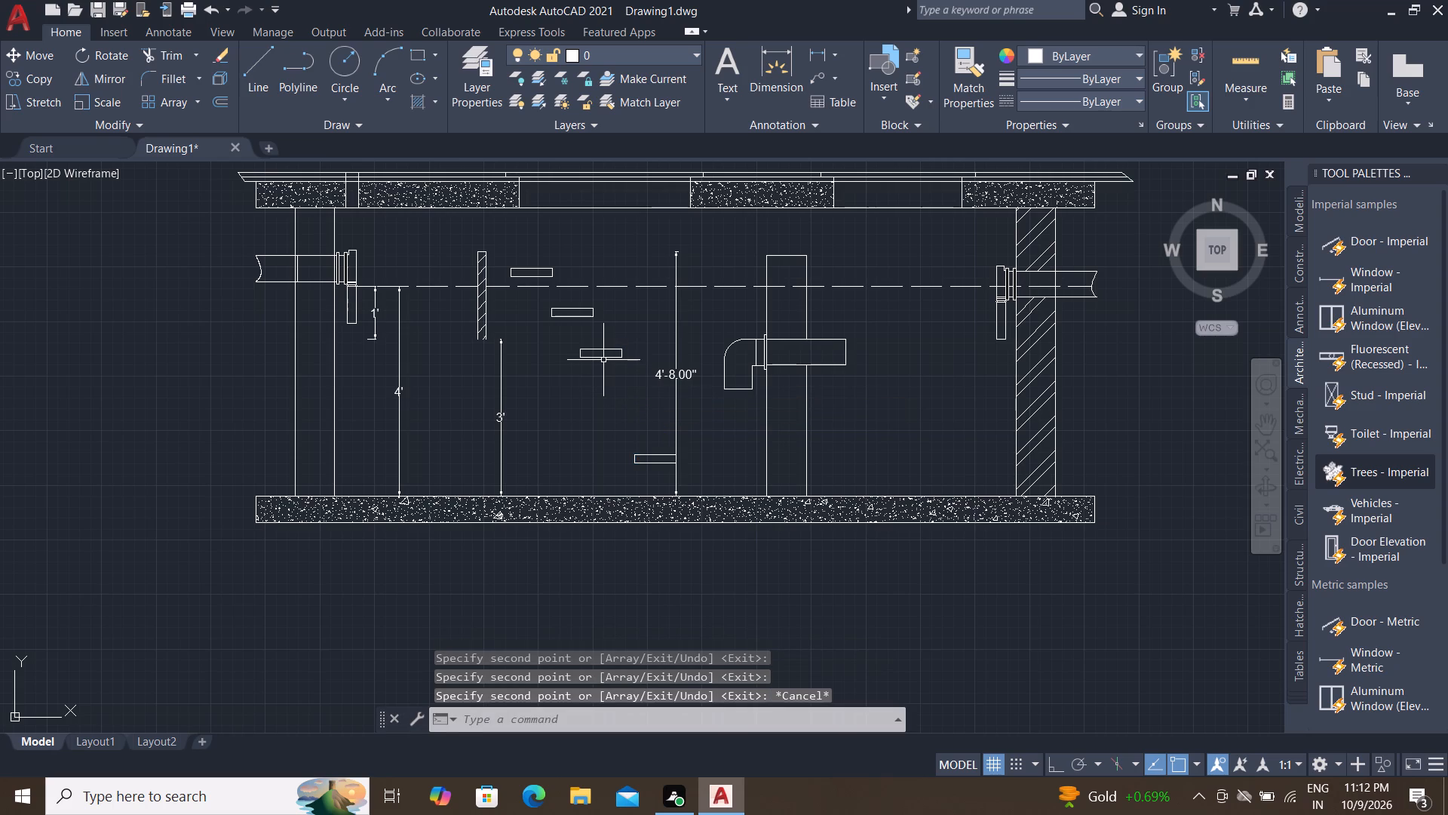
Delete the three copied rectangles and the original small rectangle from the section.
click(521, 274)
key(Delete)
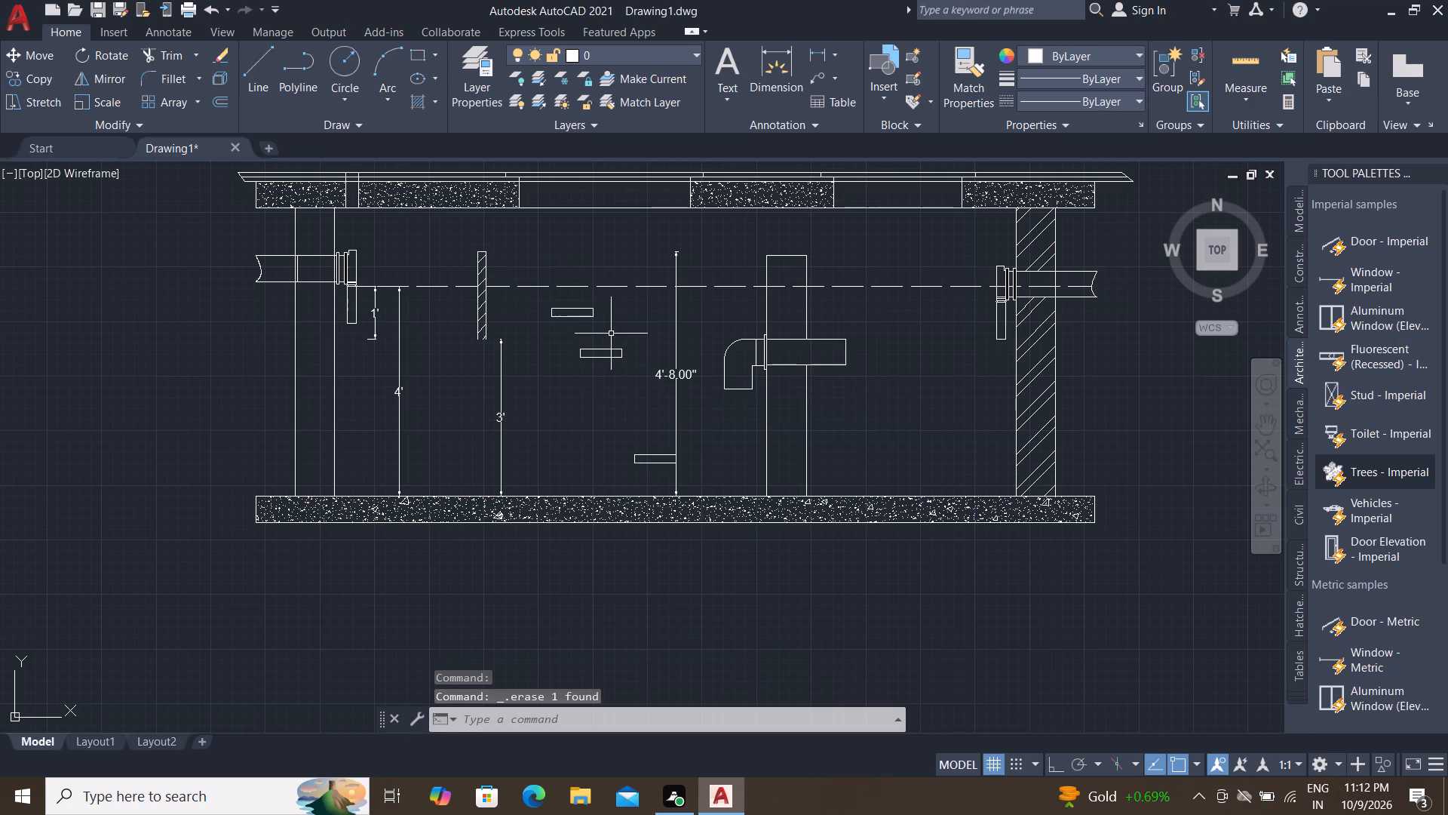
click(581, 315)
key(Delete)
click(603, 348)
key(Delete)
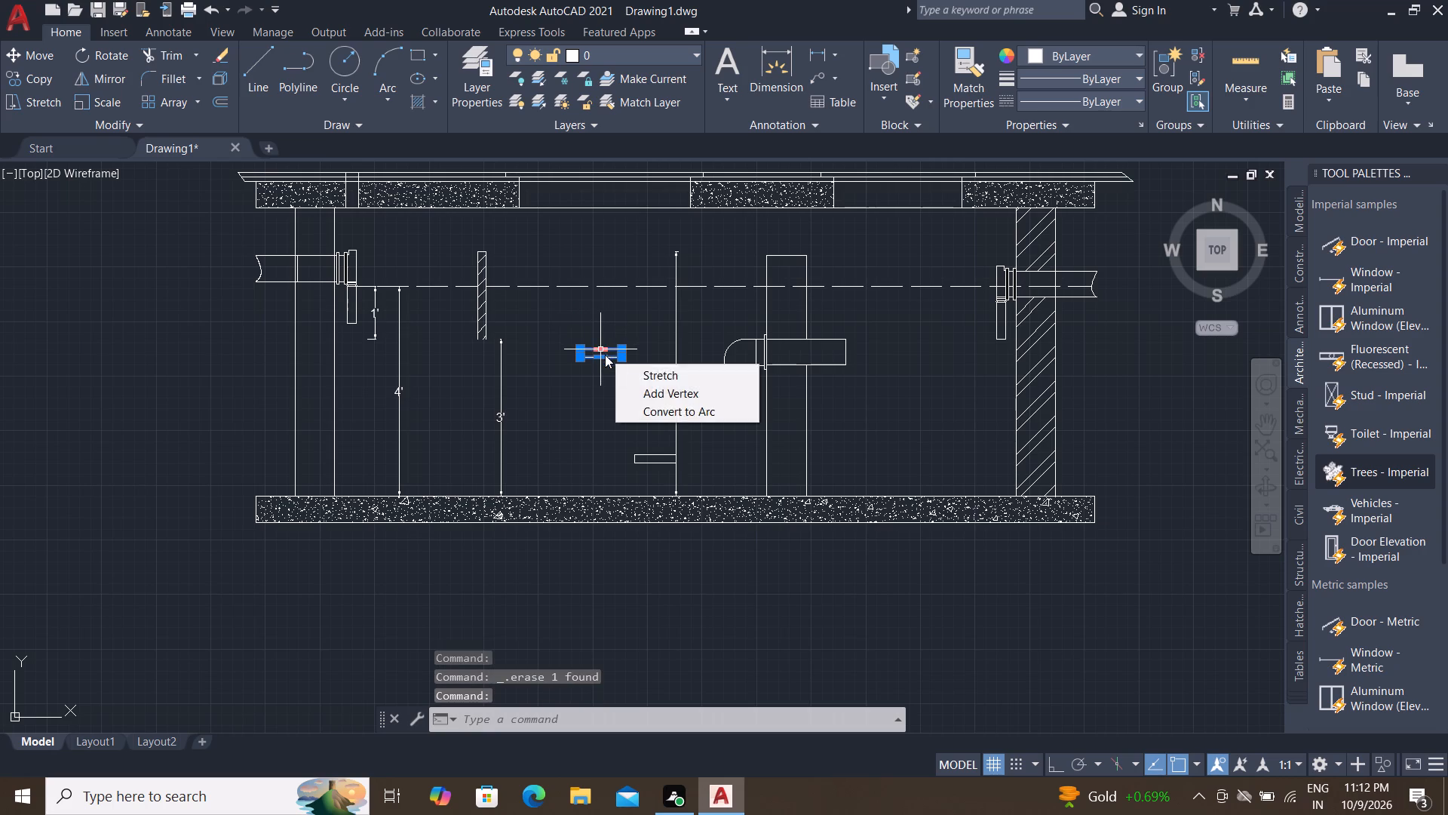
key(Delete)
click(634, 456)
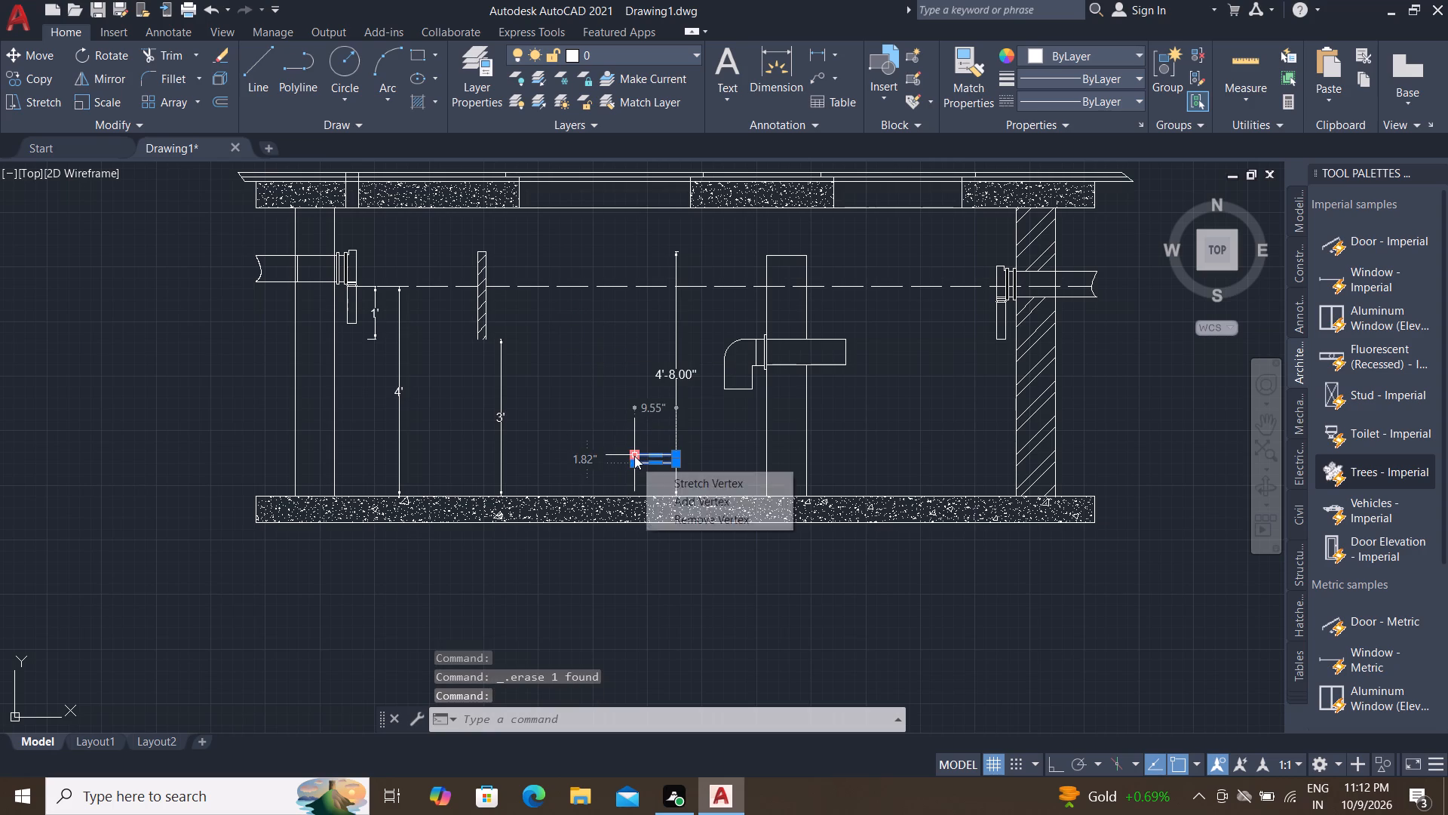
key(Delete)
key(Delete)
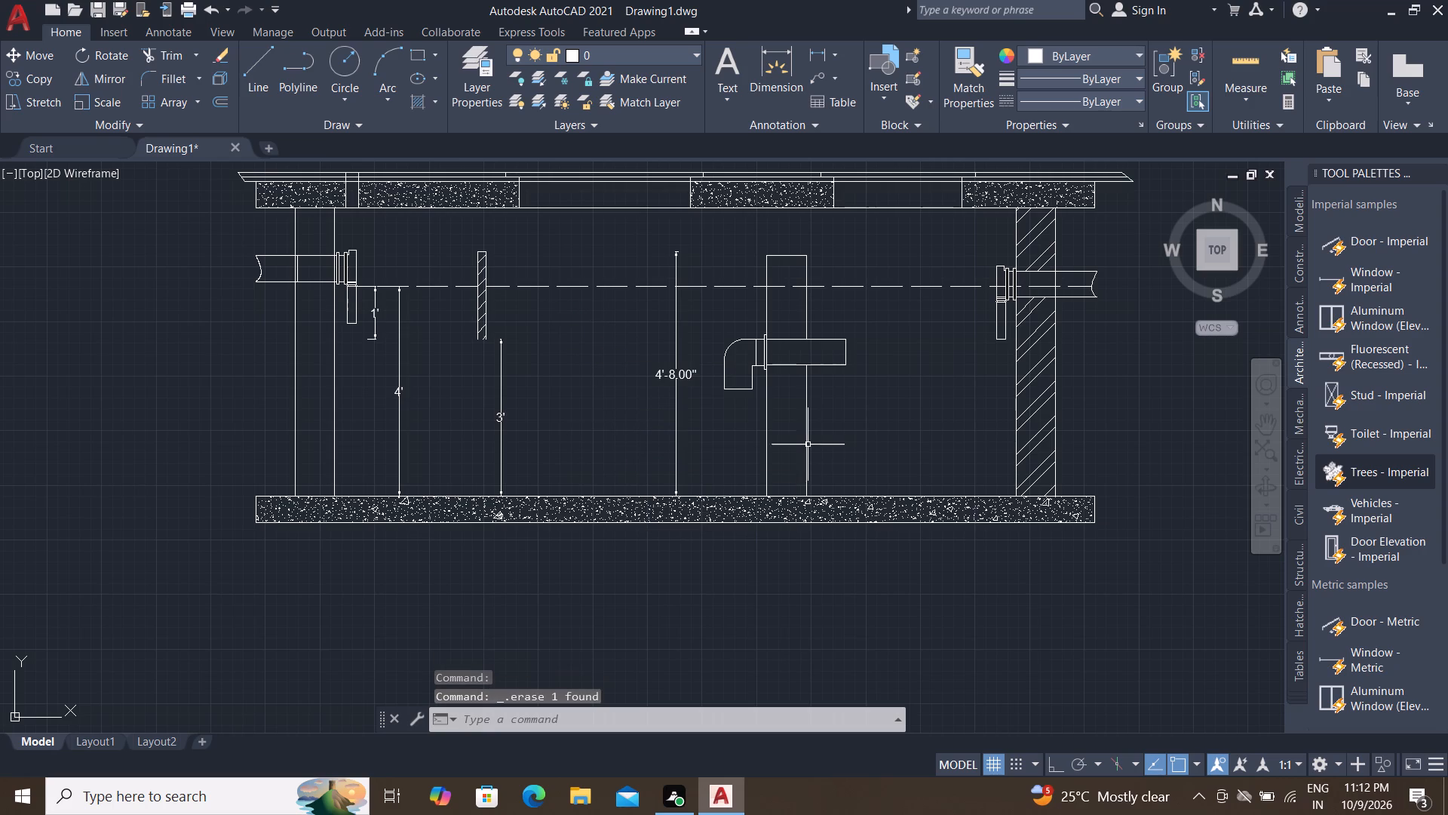
Draw a small horizontal rectangle about 6" by 1.5" above the floor slab, with its right edge on the 4'-8.00" dimension line.
text(RE)
key(c)
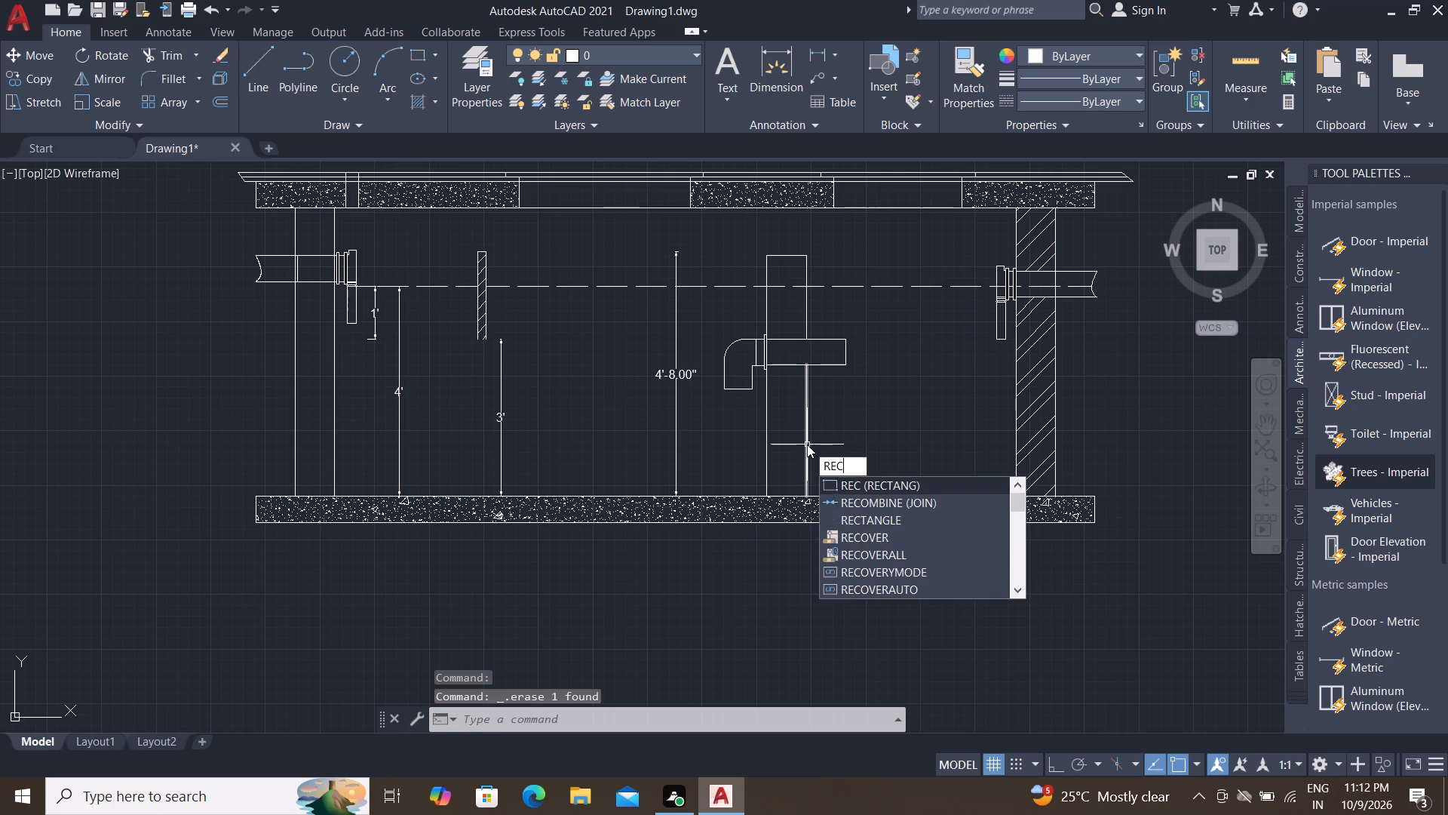
key(space)
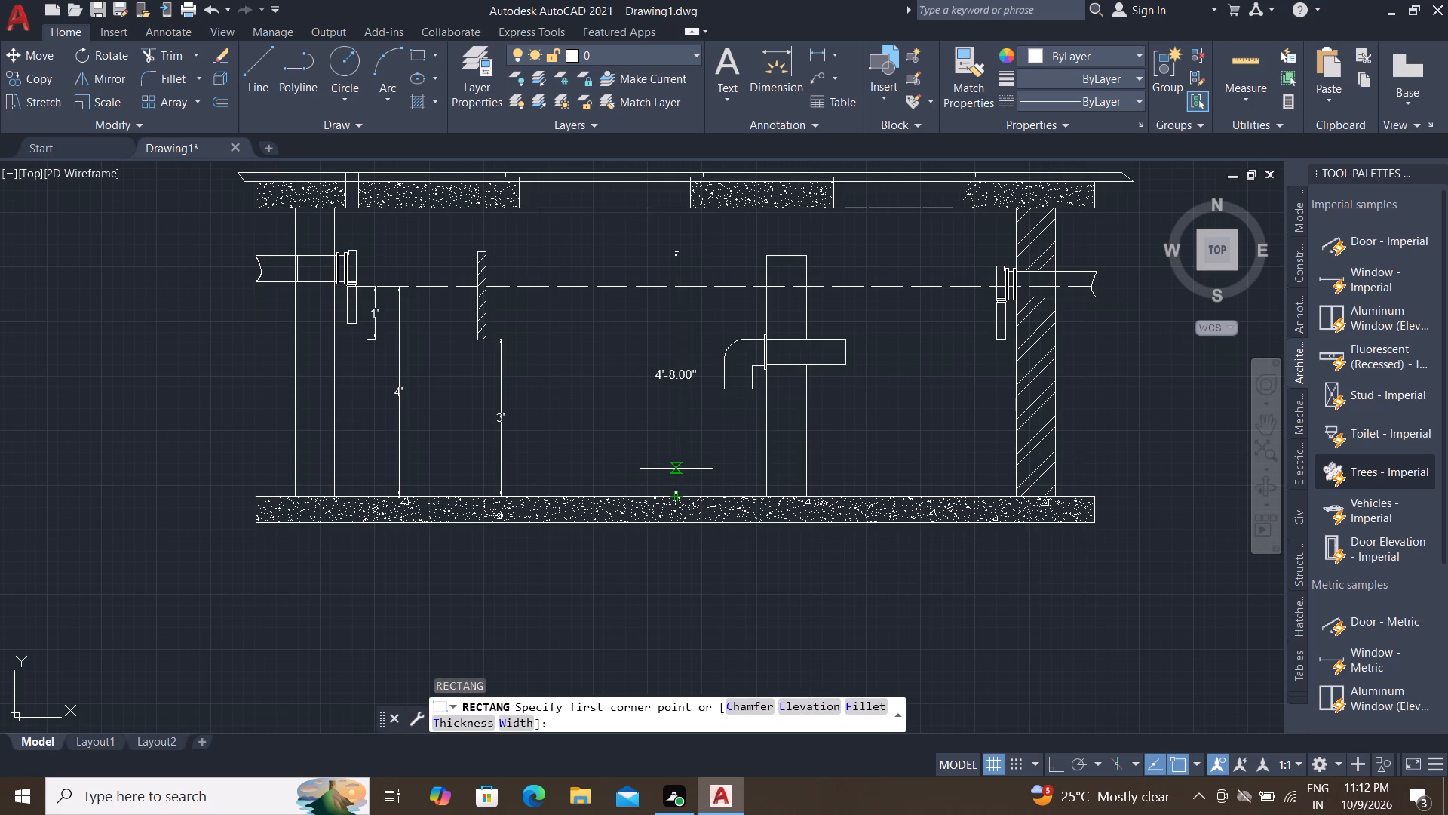
click(673, 466)
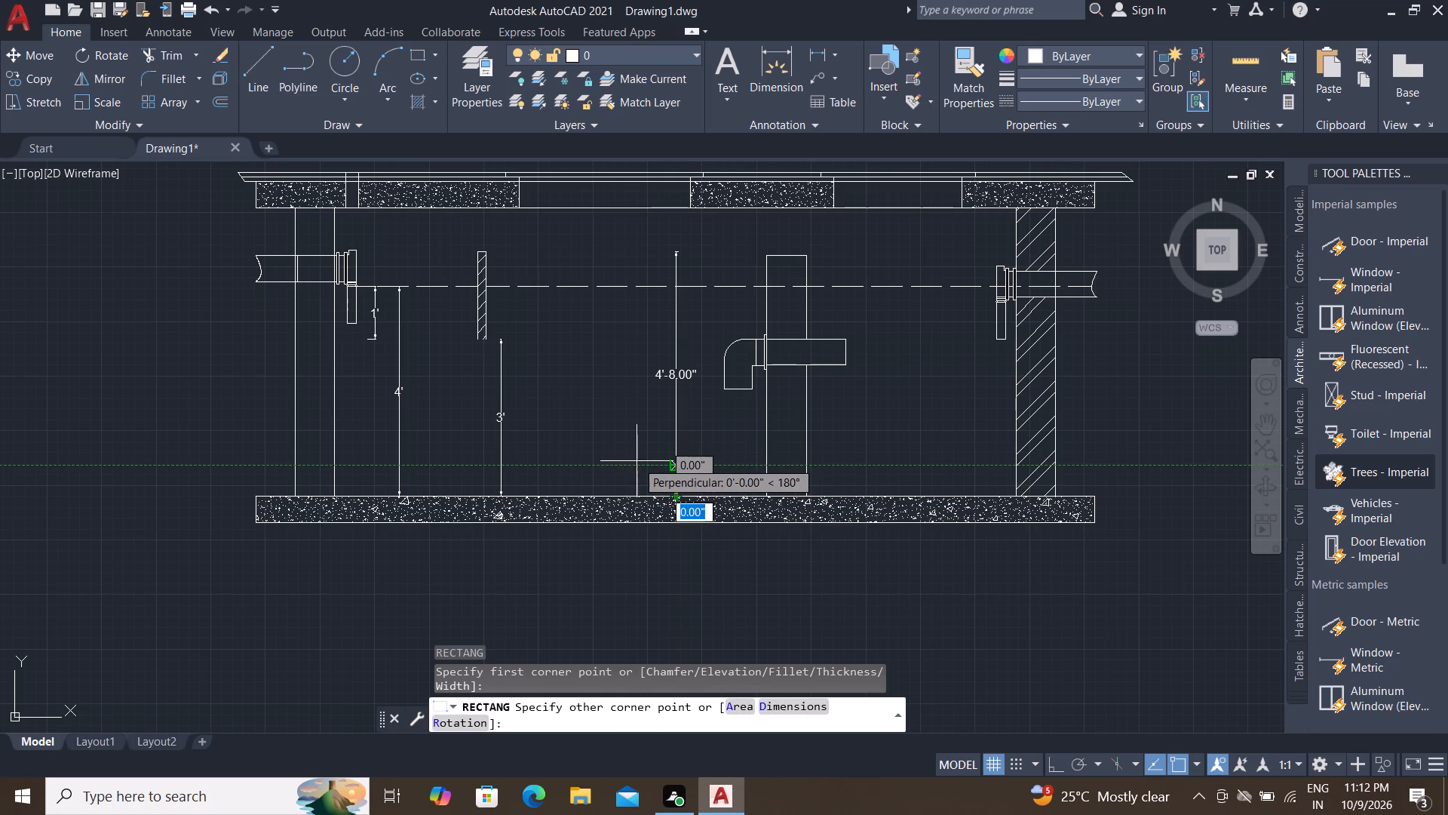
scroll(641, 457, up, 2)
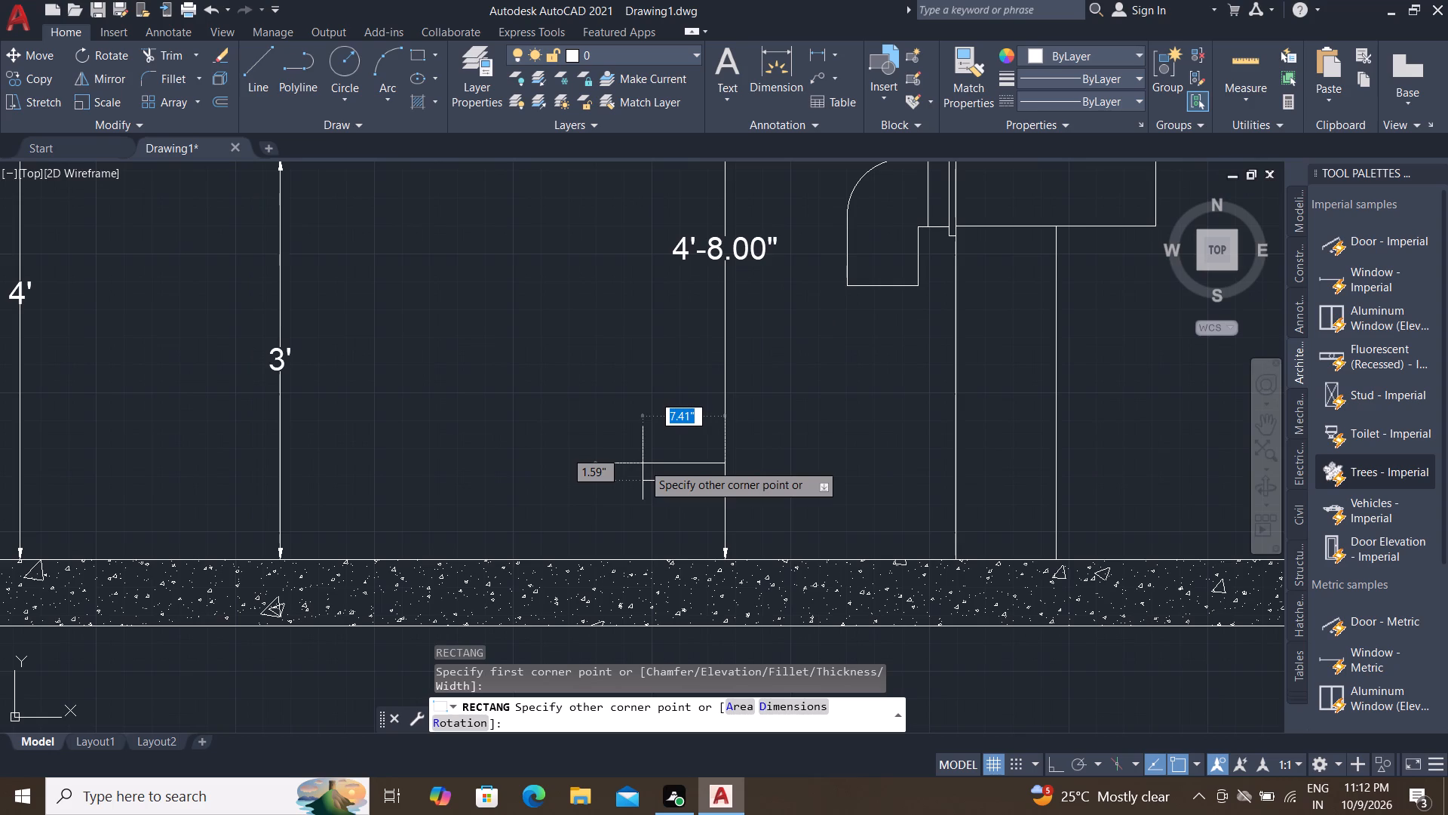
click(660, 464)
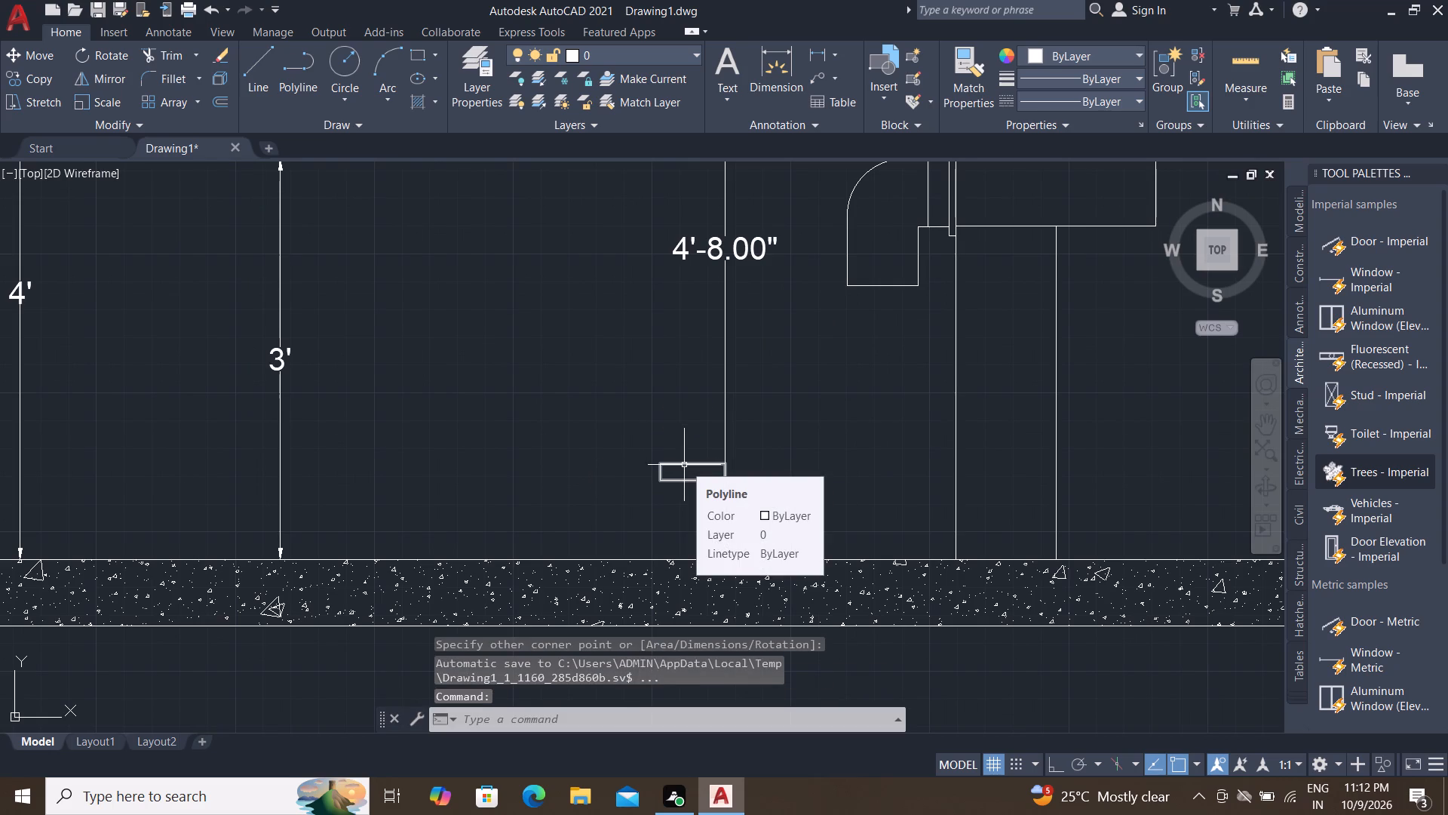
Copy the small rectangle five times in a descending diagonal from beside the hatched partition's top to just above the original.
key(c)
text(O)
key(space)
click(691, 464)
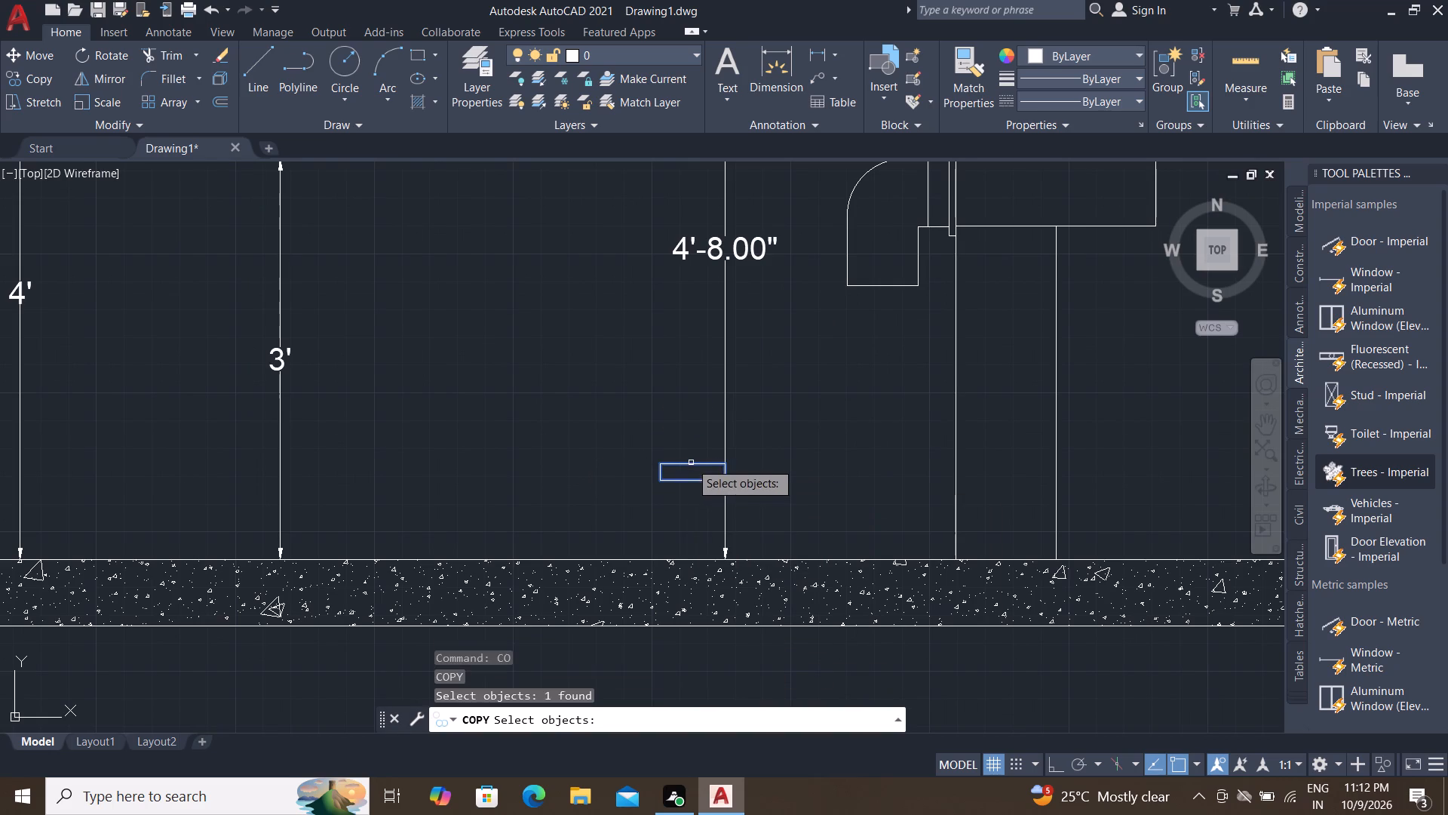
right_click(689, 461)
click(721, 460)
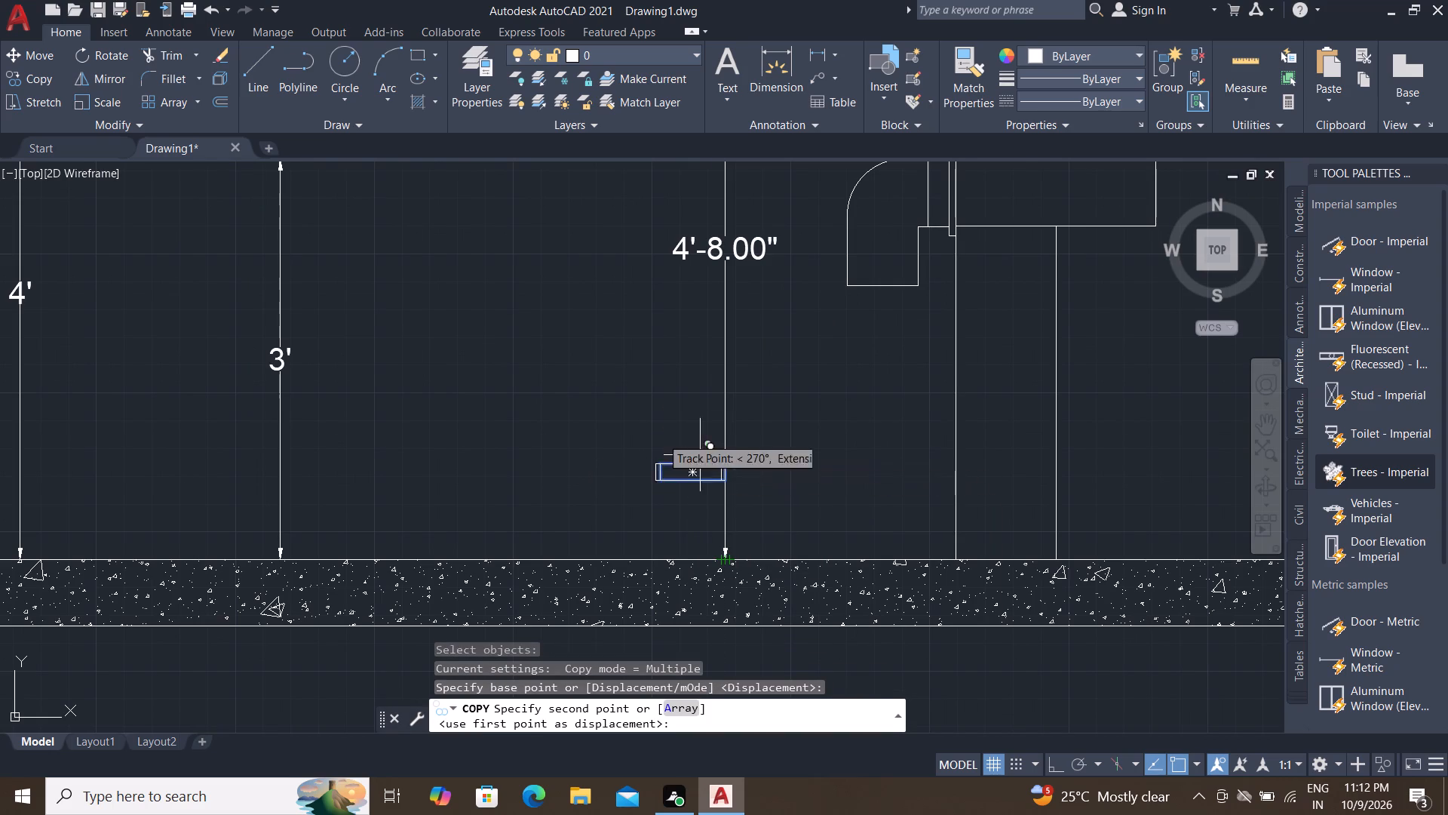
scroll(566, 401, down, 2)
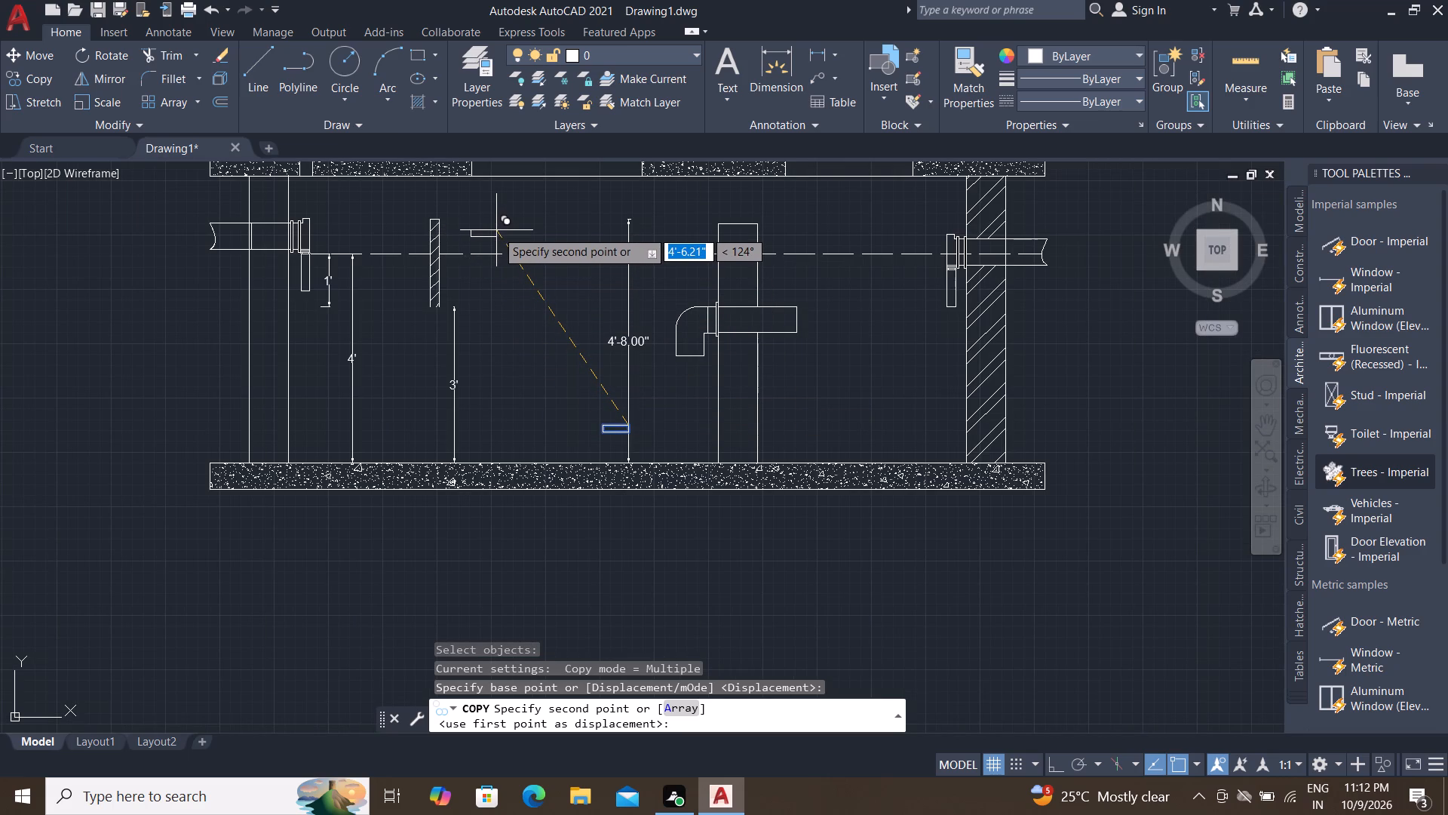
click(497, 230)
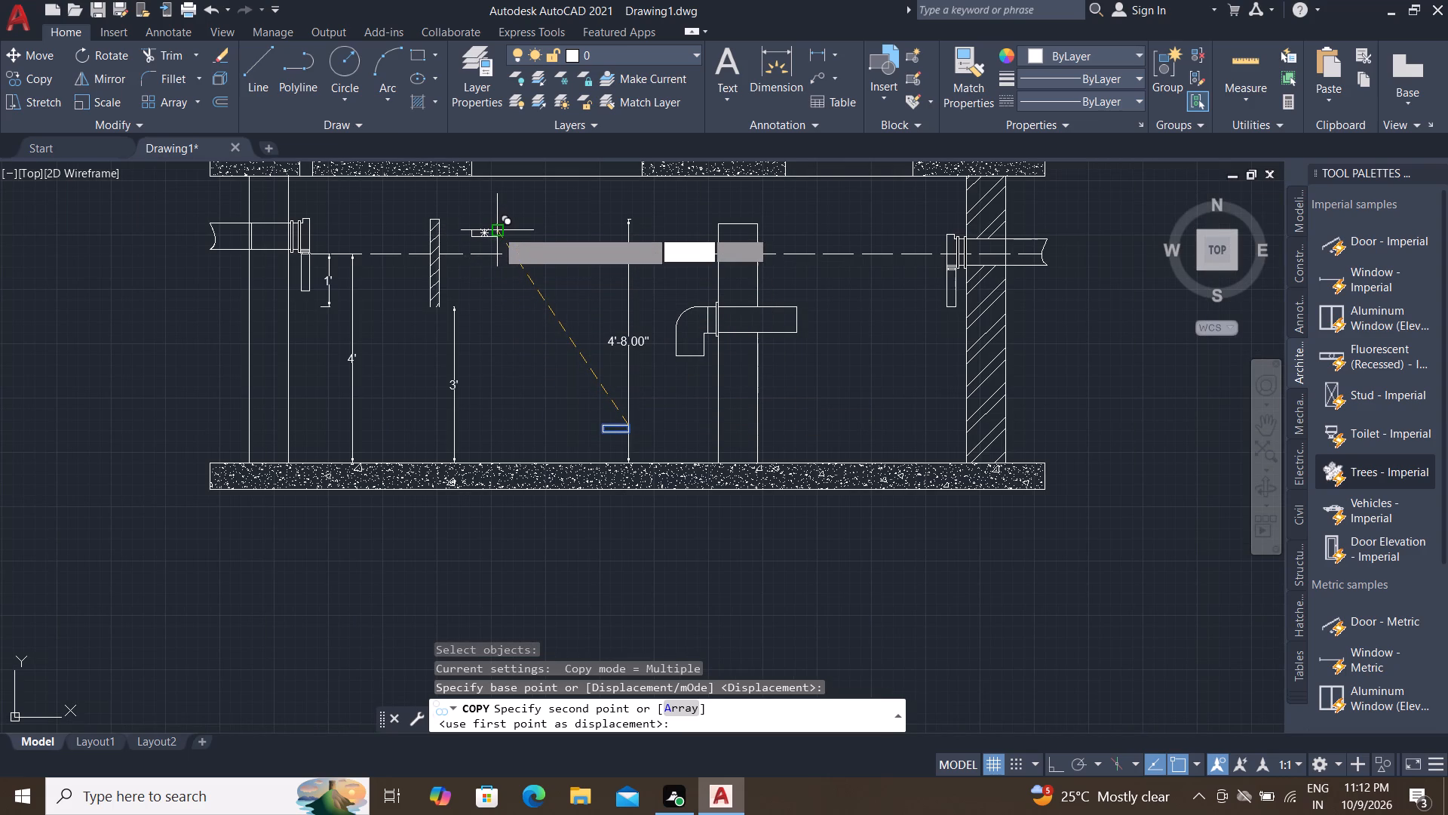
click(529, 272)
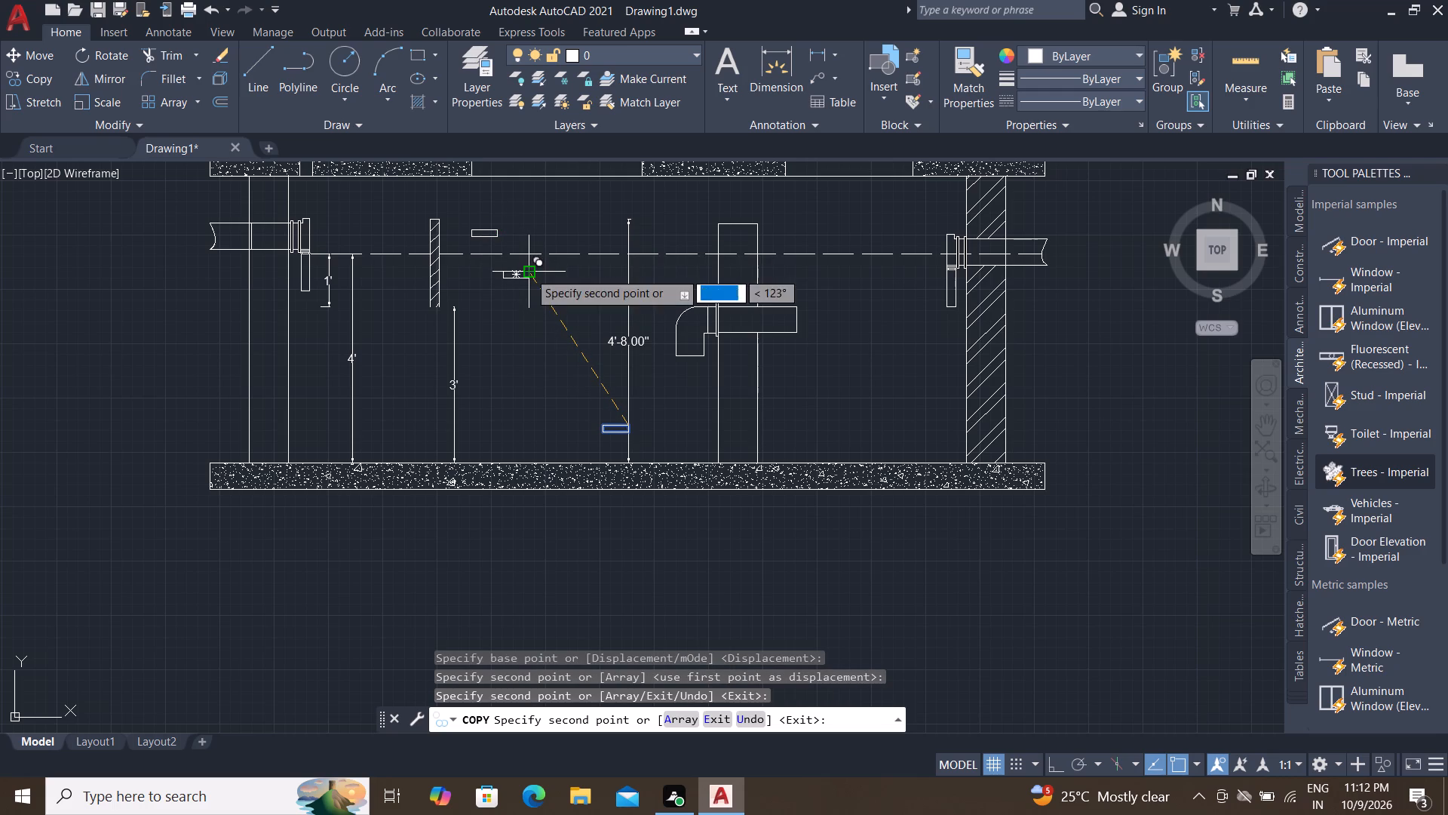
click(560, 317)
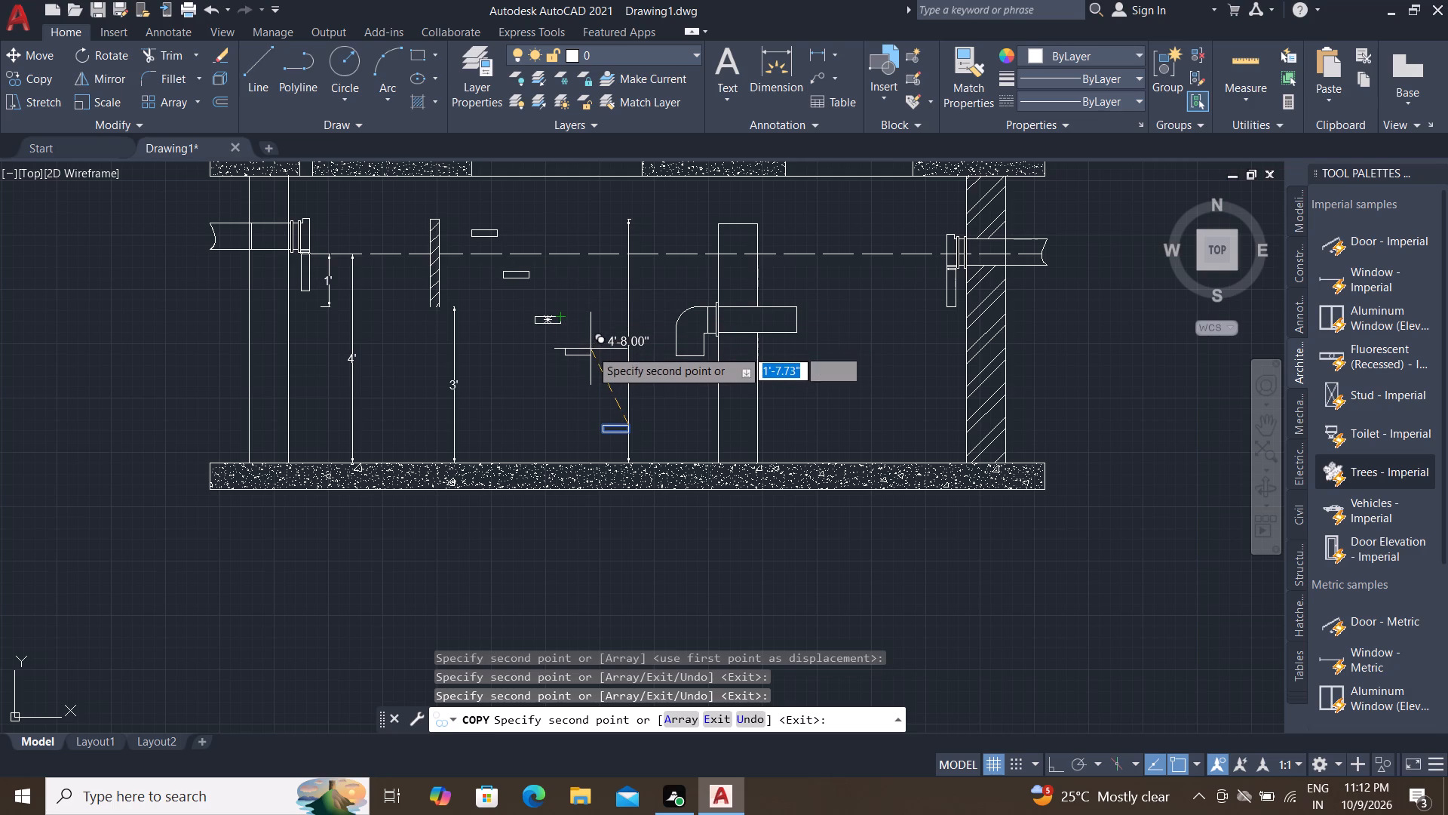
click(594, 357)
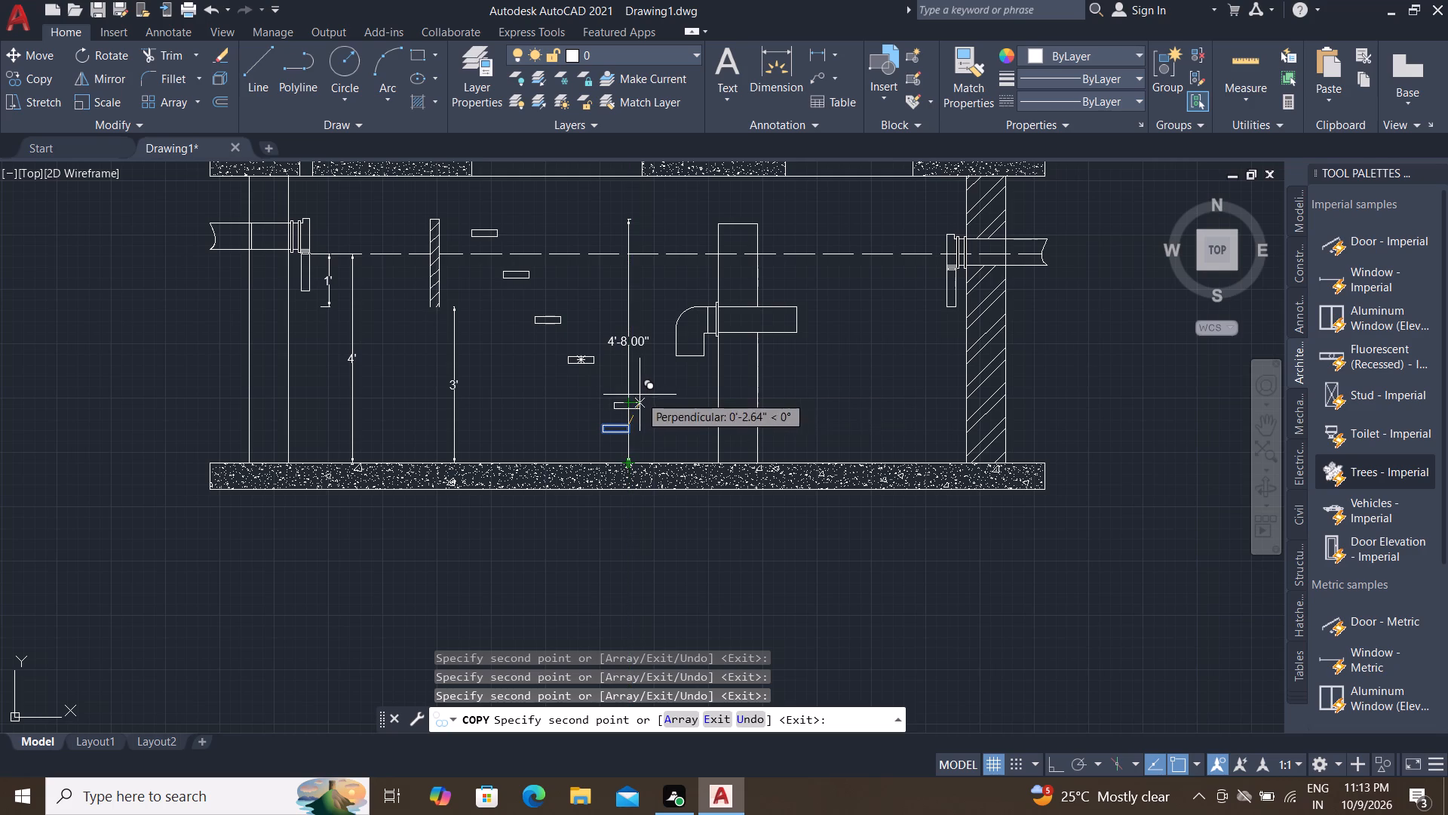
click(640, 386)
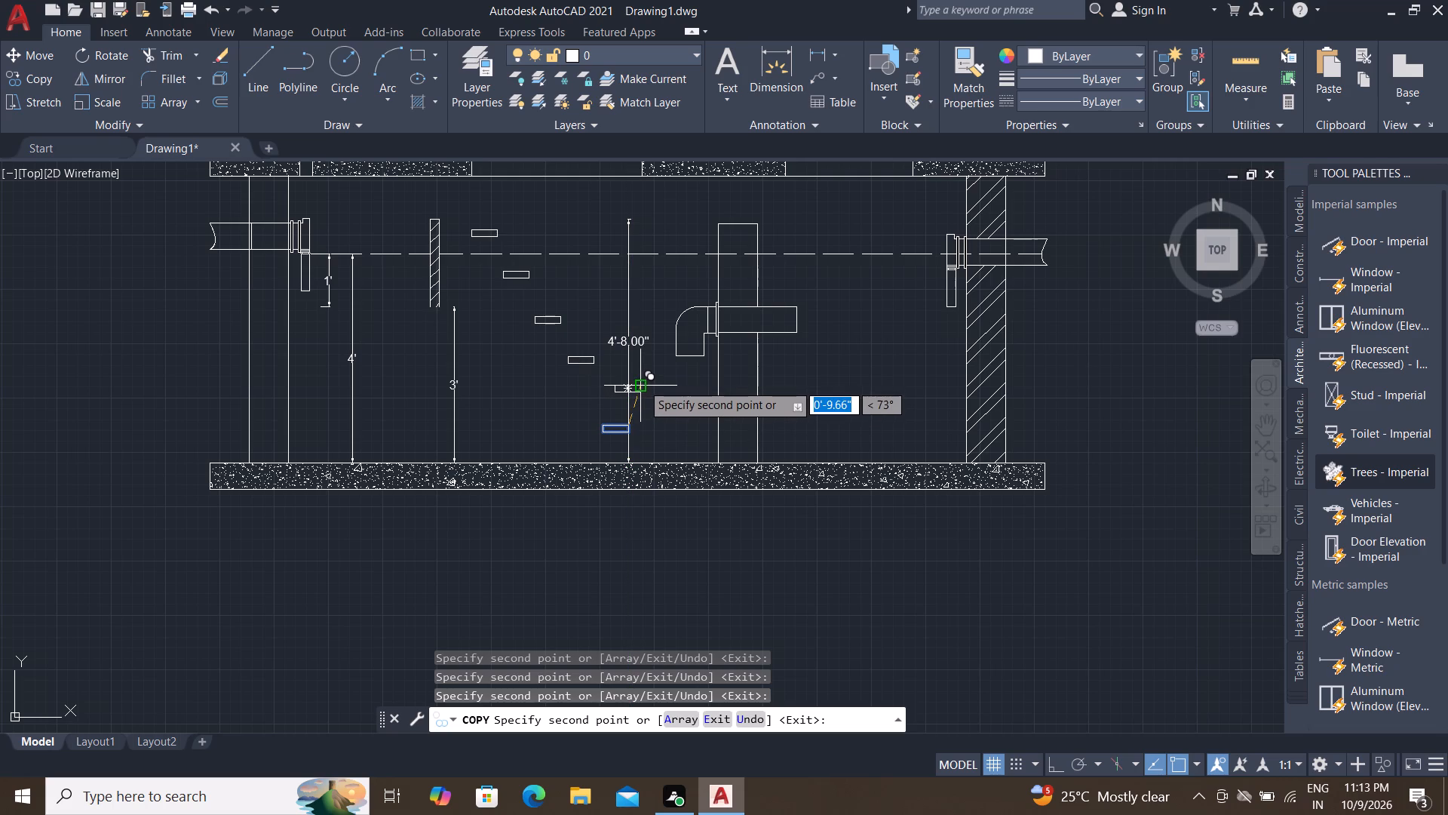
key(Escape)
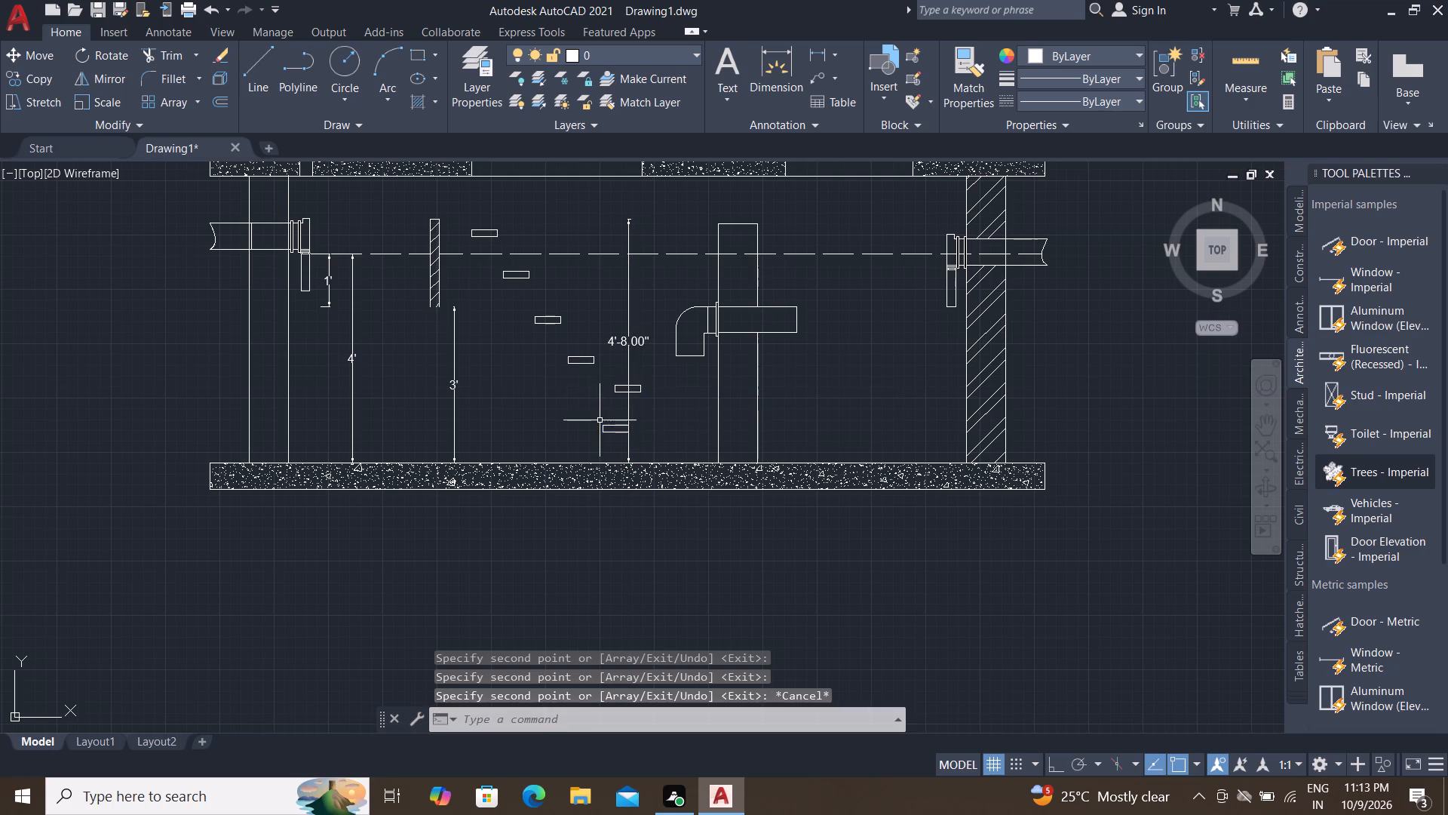
Move the original small rectangle to the right so it continues the diagonal below the last copy.
scroll(597, 423, up, 1)
click(617, 429)
text(M)
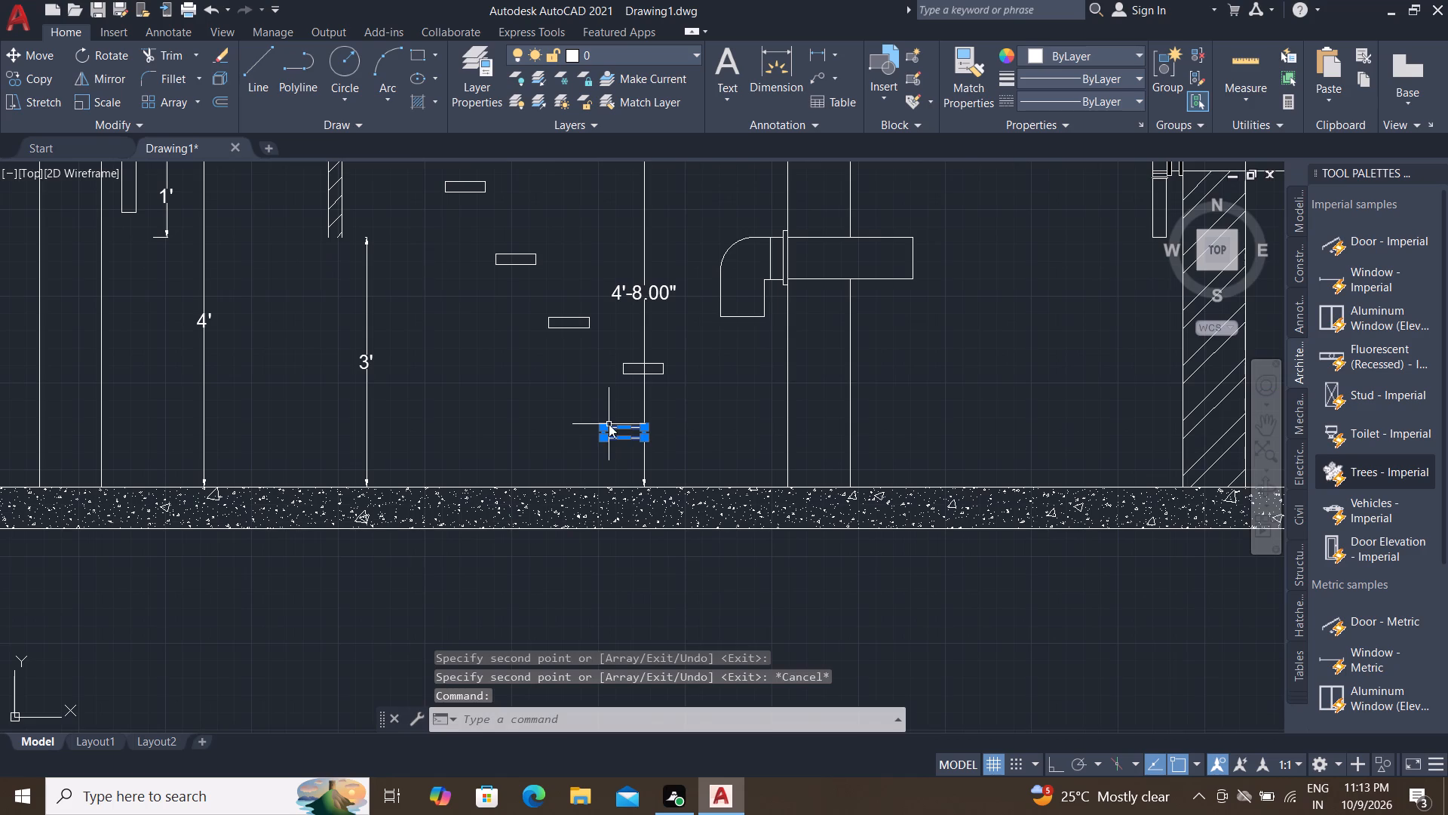
key(space)
click(604, 428)
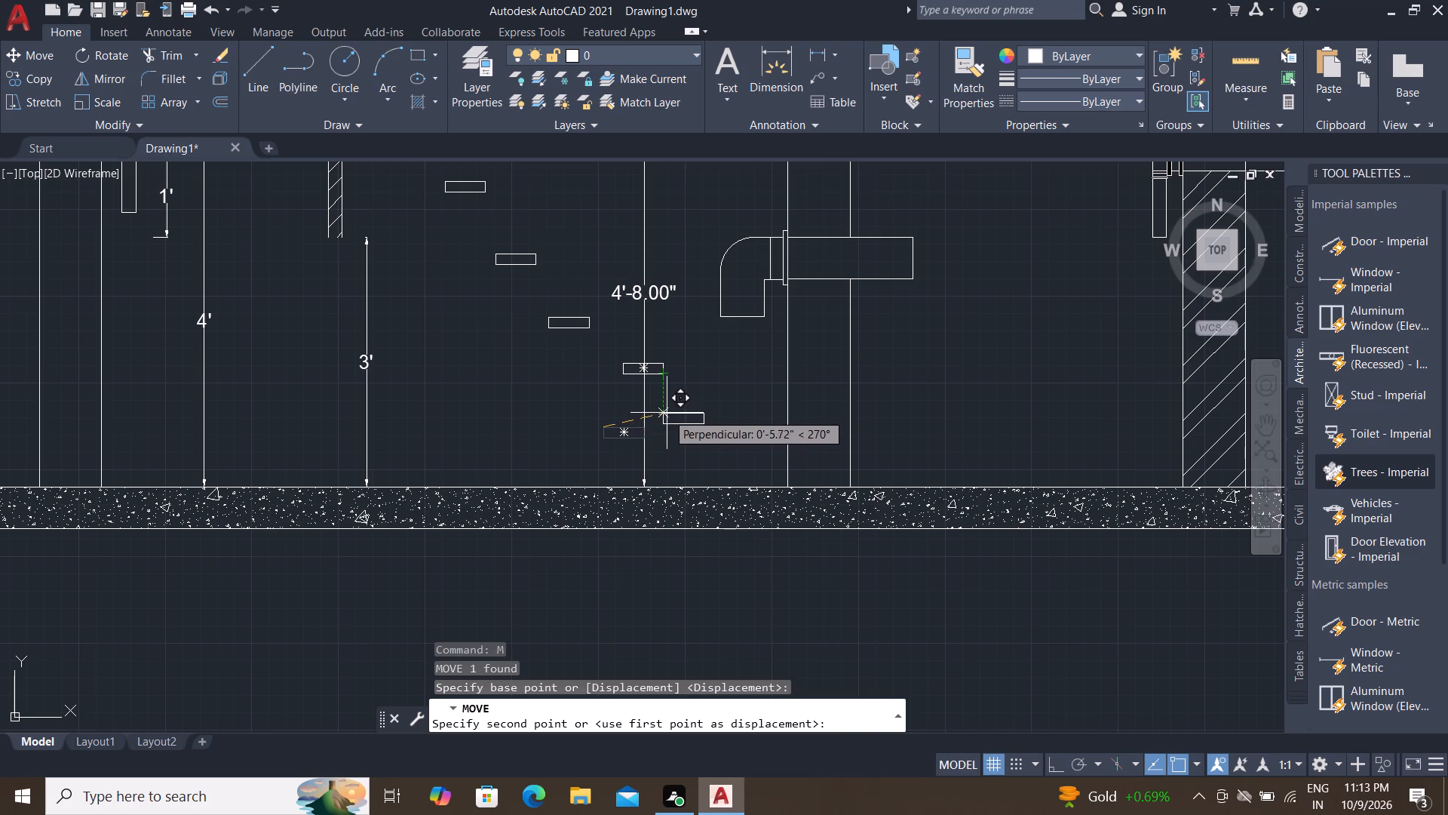
click(666, 411)
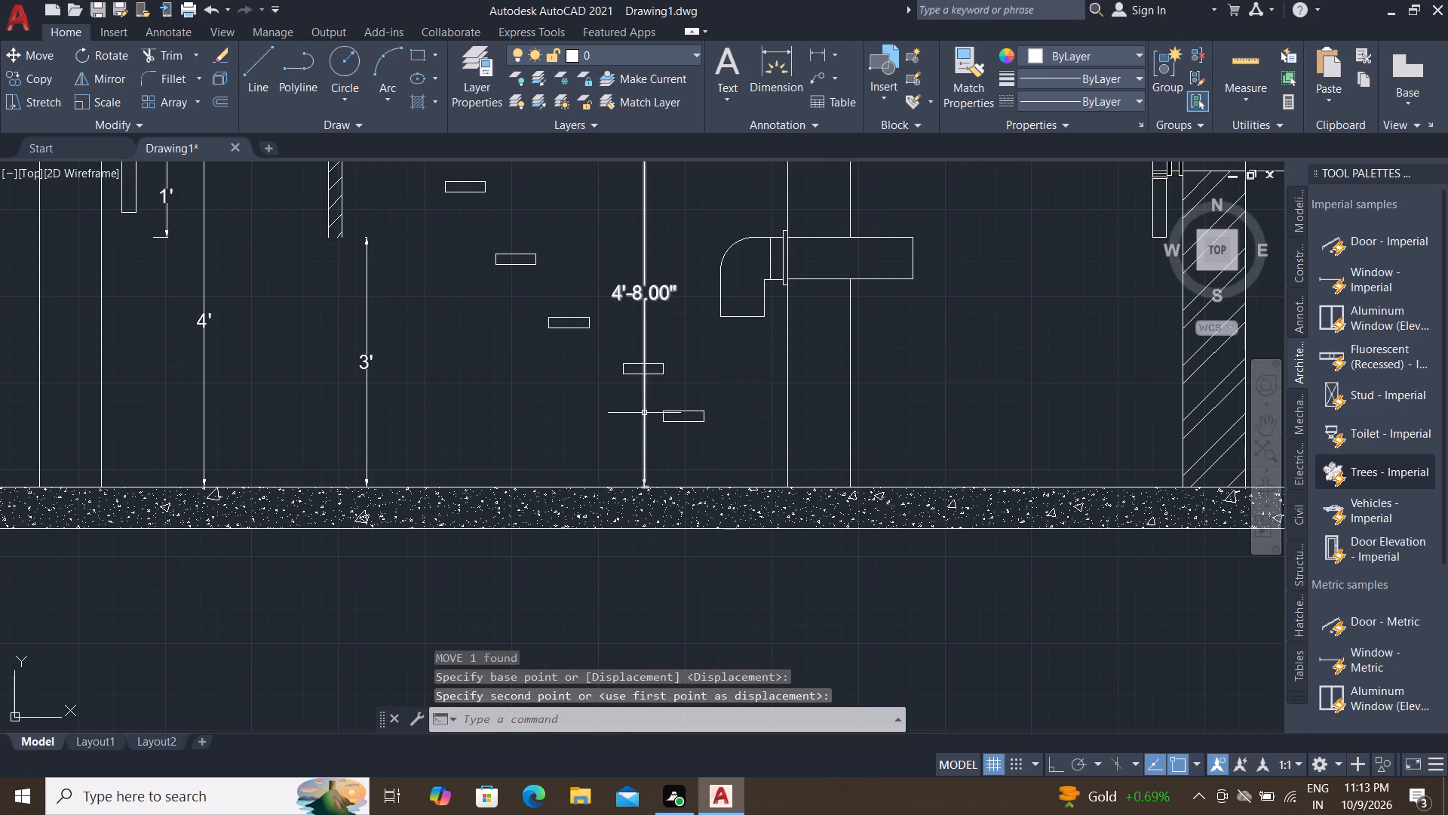
Move the 4'-8.00" dimension about 8.7" right along the floor slab's top, in line with the lowest rectangle's right edge.
click(644, 413)
key(m)
key(space)
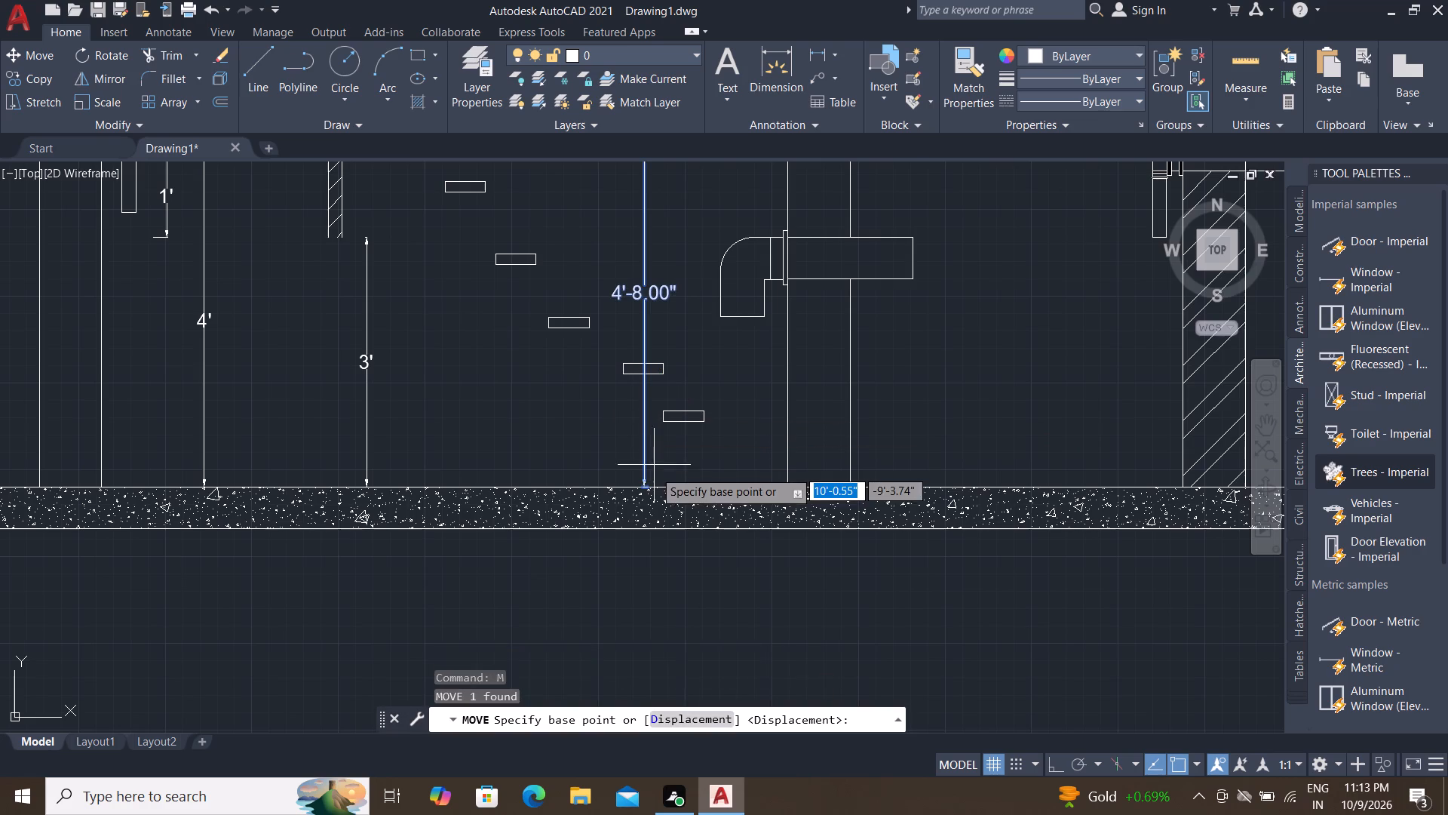
scroll(645, 483, up, 6)
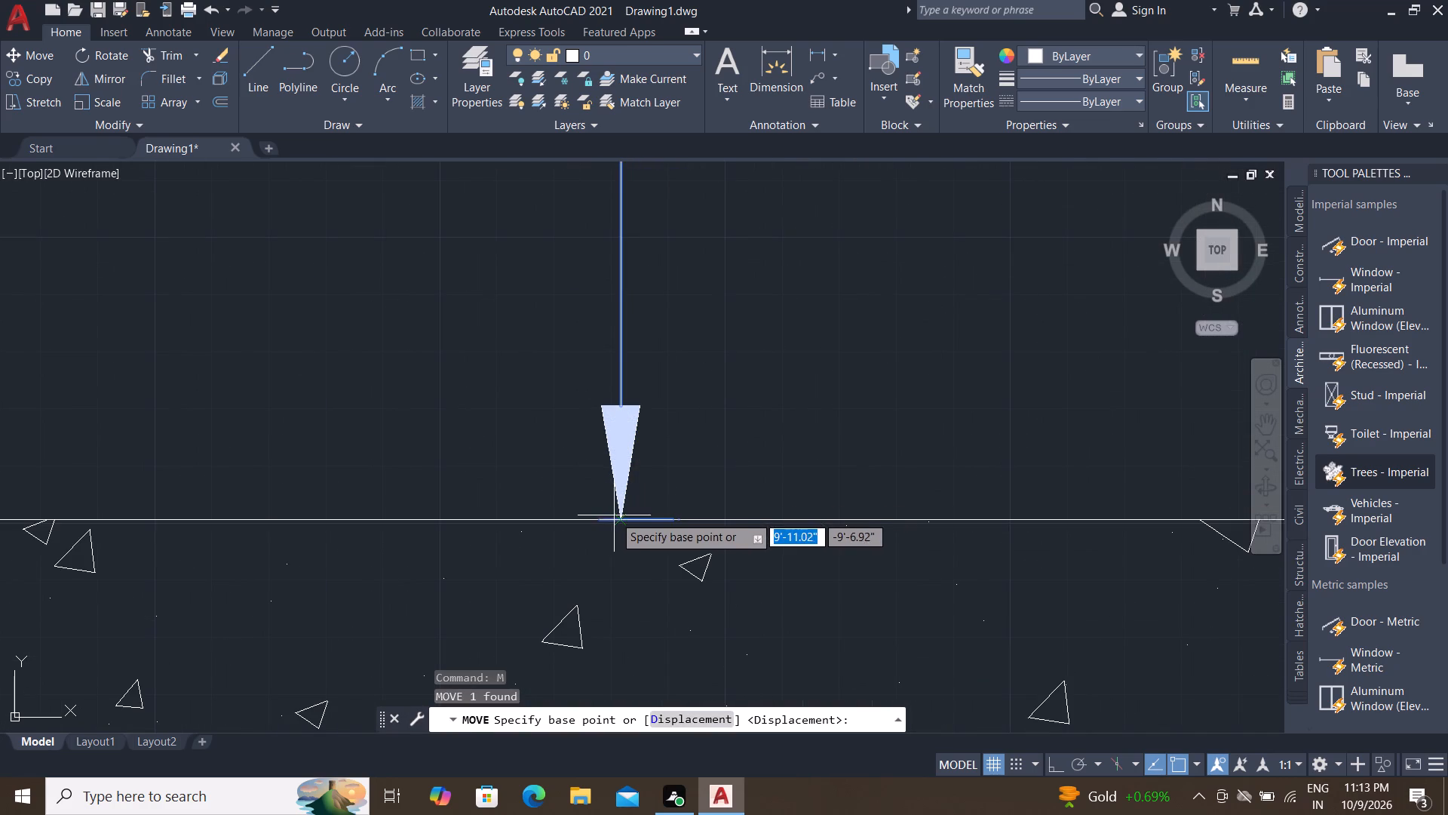
click(618, 516)
scroll(604, 509, down, 3)
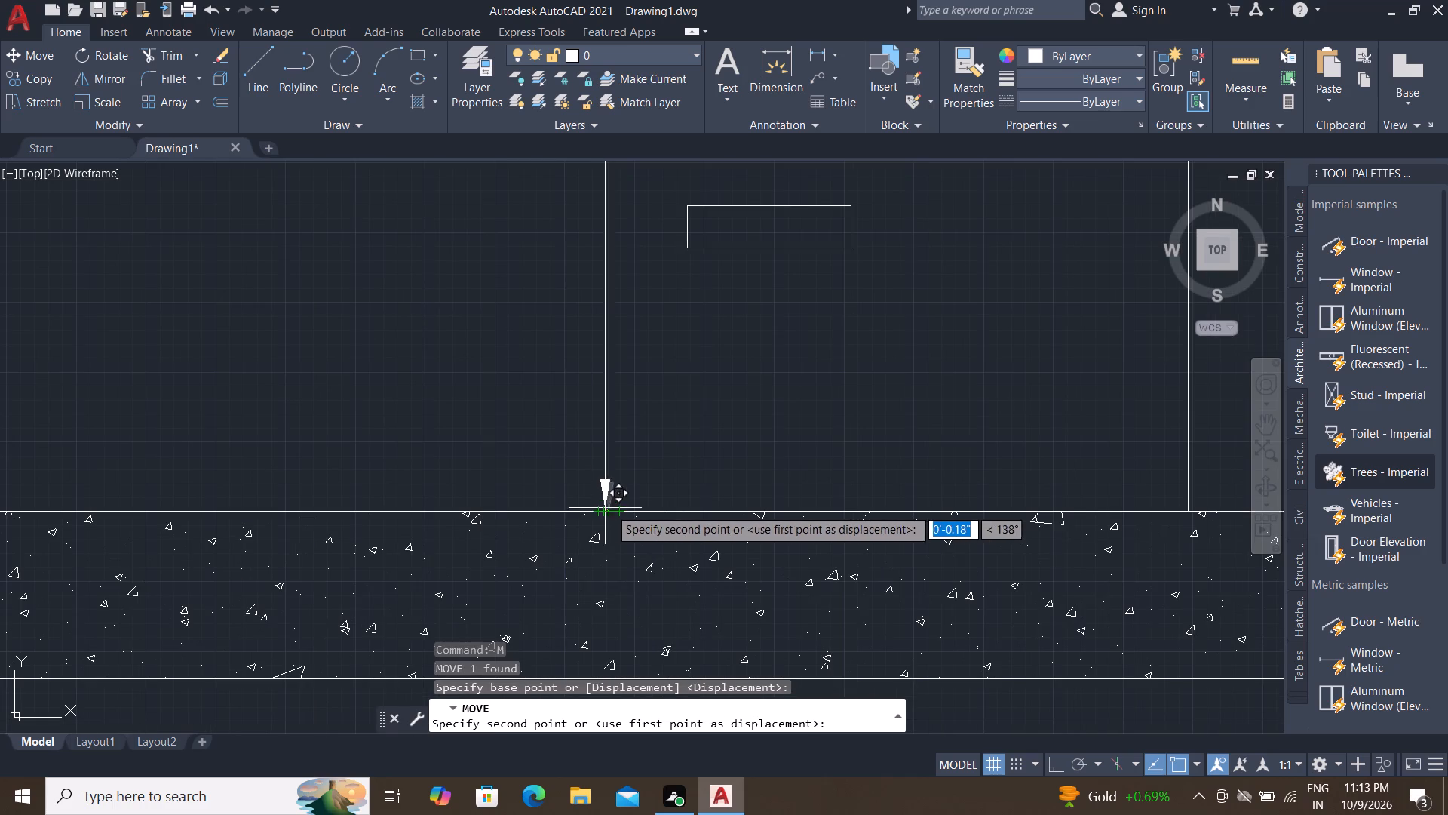
click(850, 512)
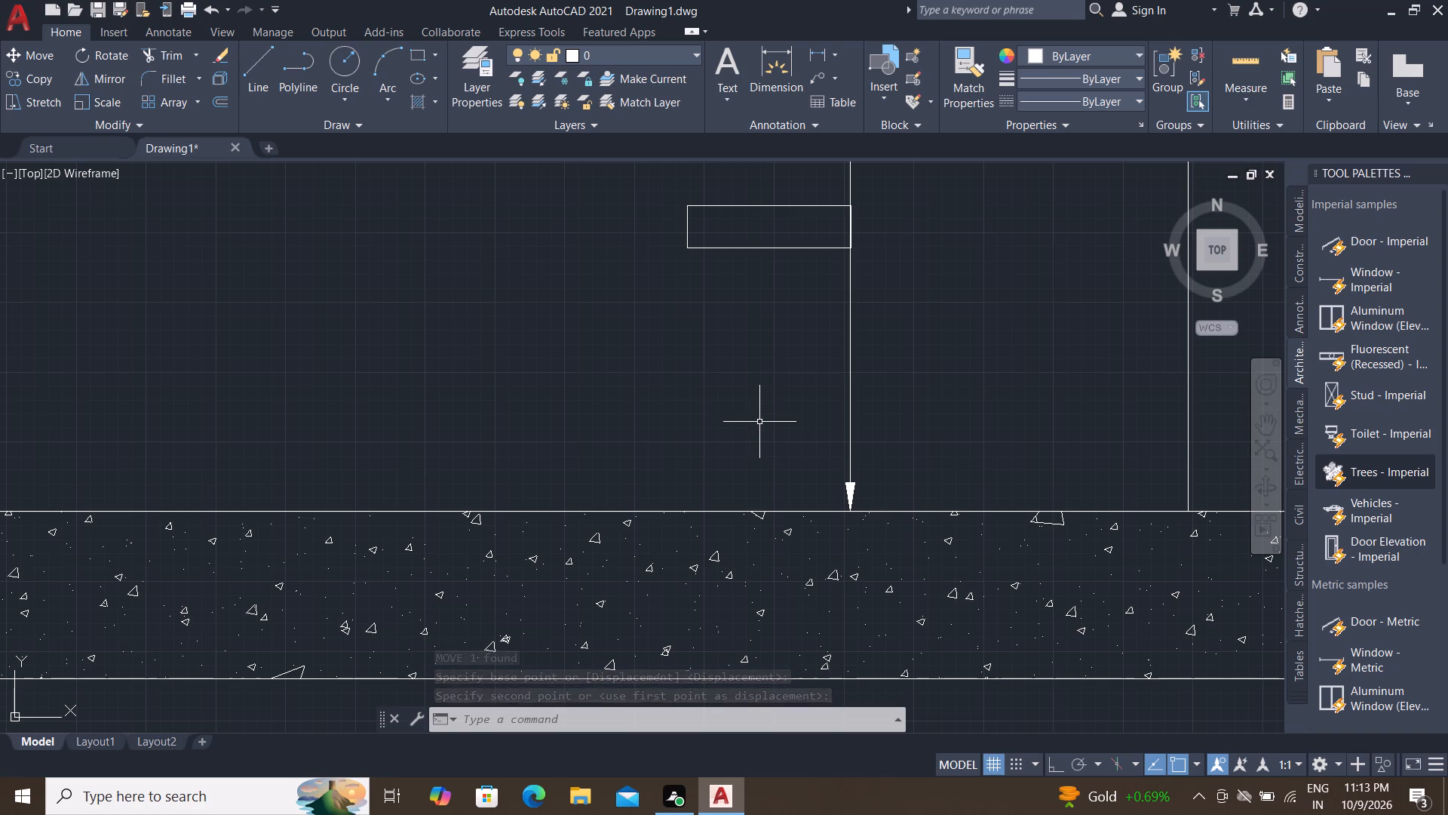
key(Escape)
key(Escape)
key(Escape)
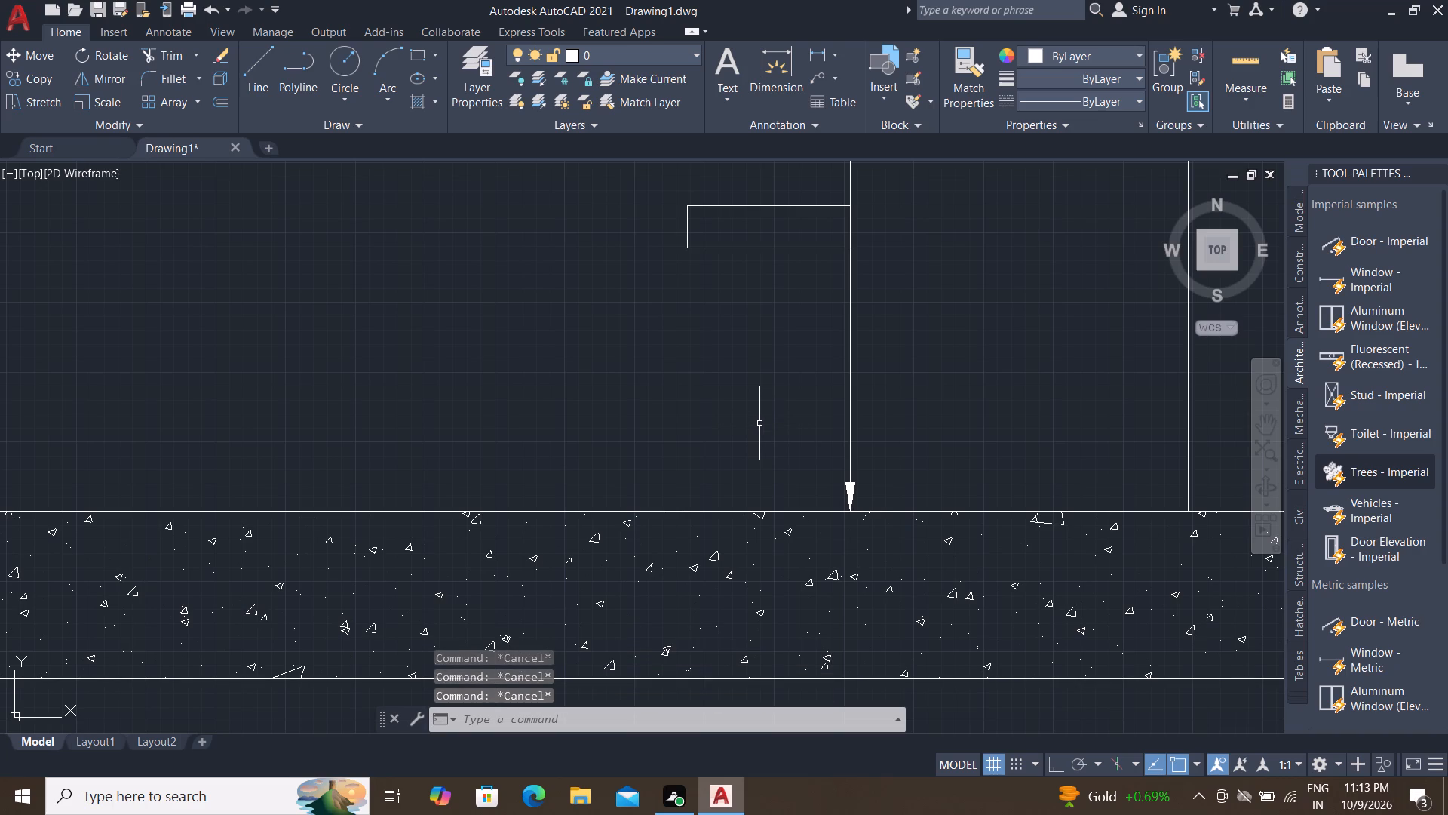
key(Escape)
Hatch the six small rectangles with the ANSI31 pattern at scale 15.
text(H)
key(space)
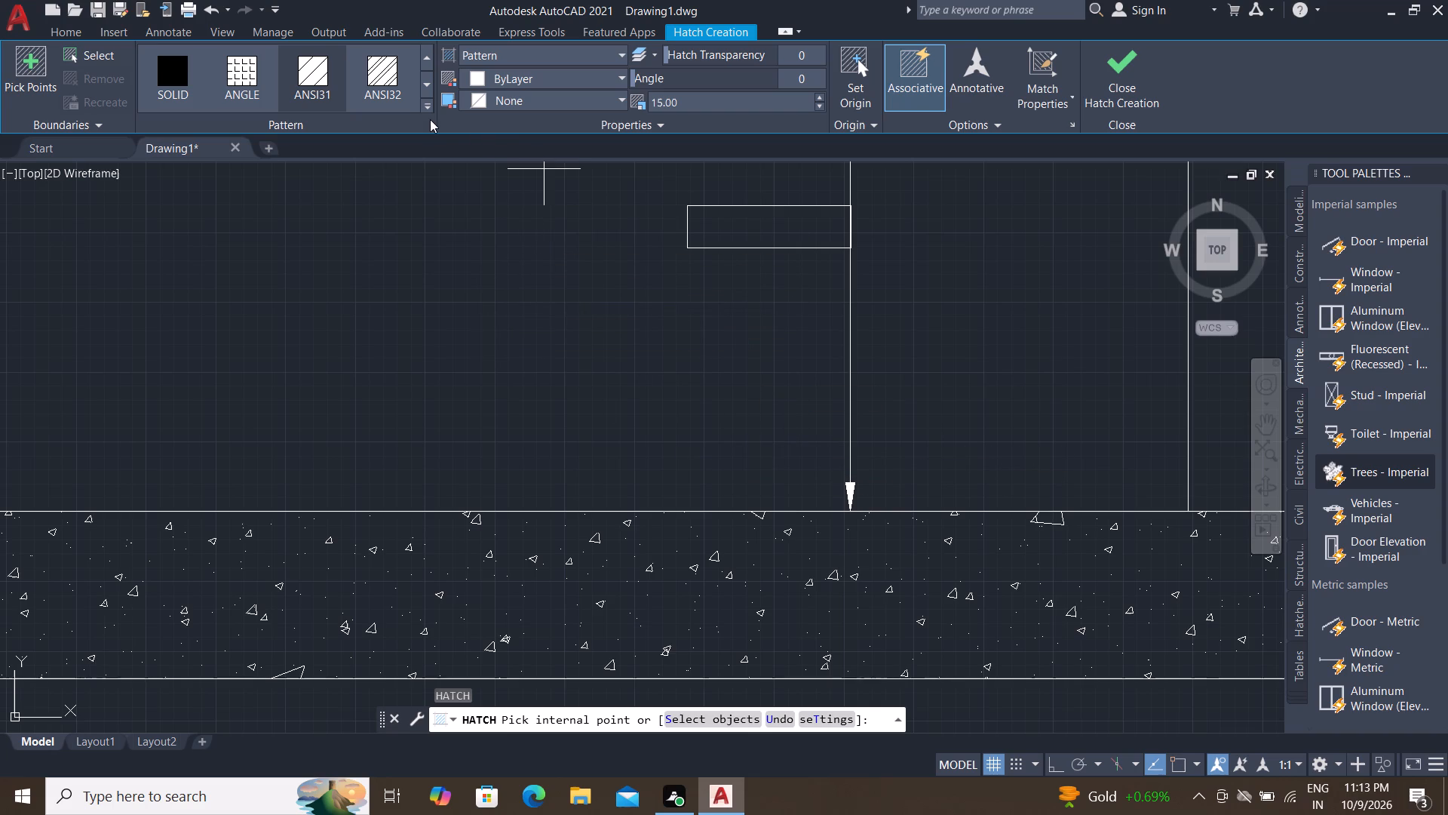
click(290, 57)
click(701, 233)
middle_drag(589, 253, 610, 469)
click(596, 254)
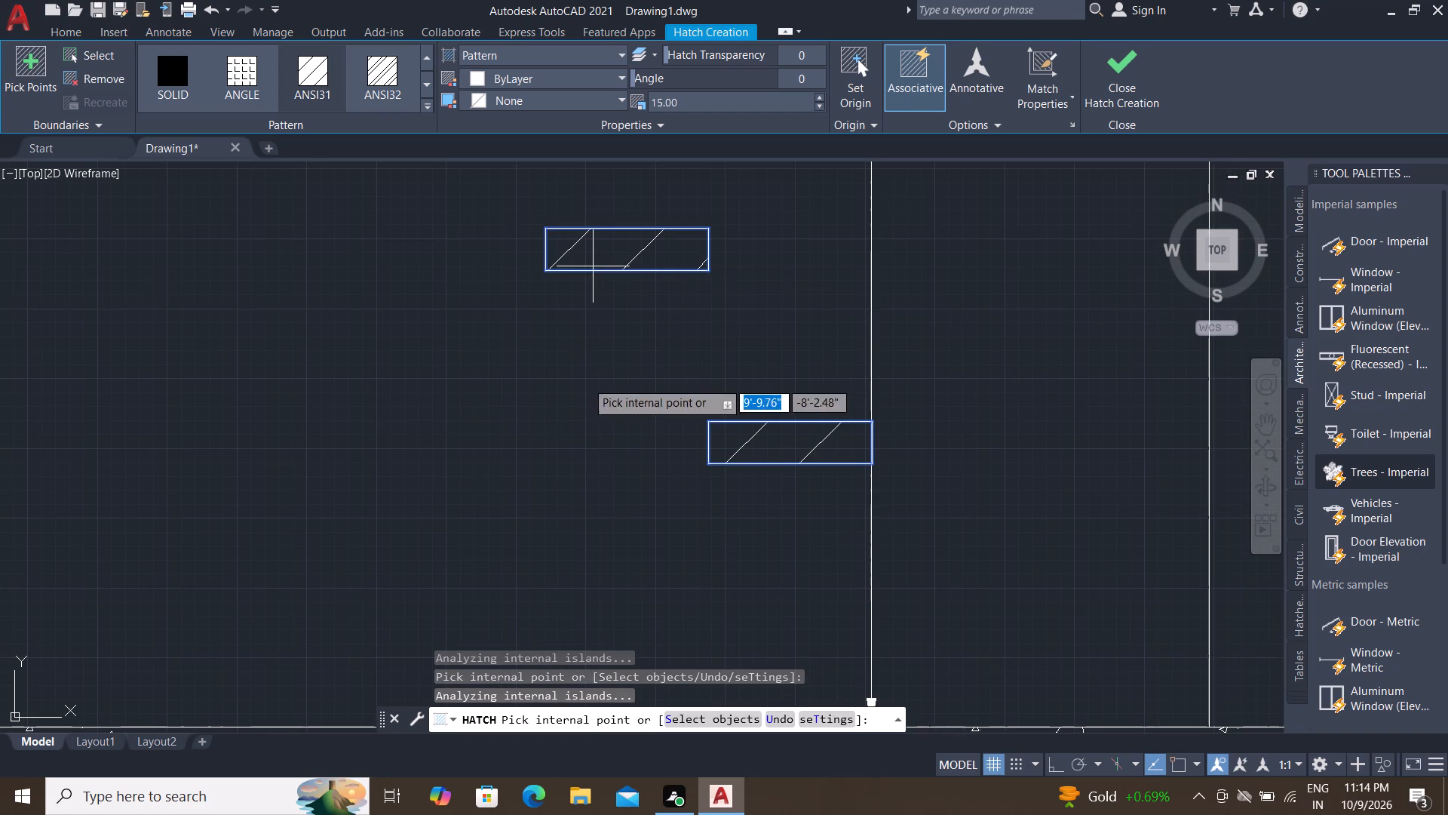
middle_drag(586, 382, 685, 602)
scroll(665, 567, down, 2)
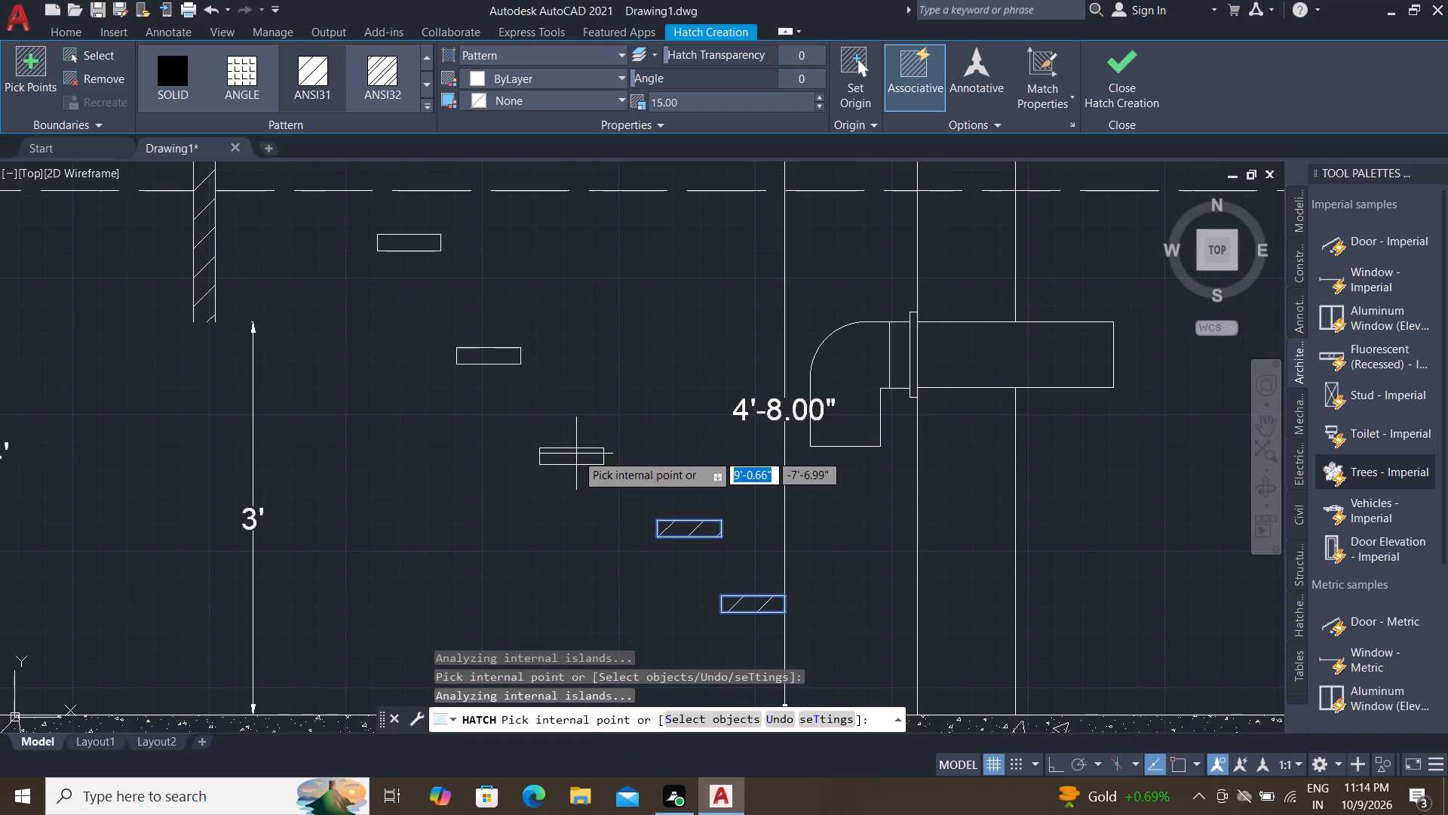
click(576, 454)
click(495, 356)
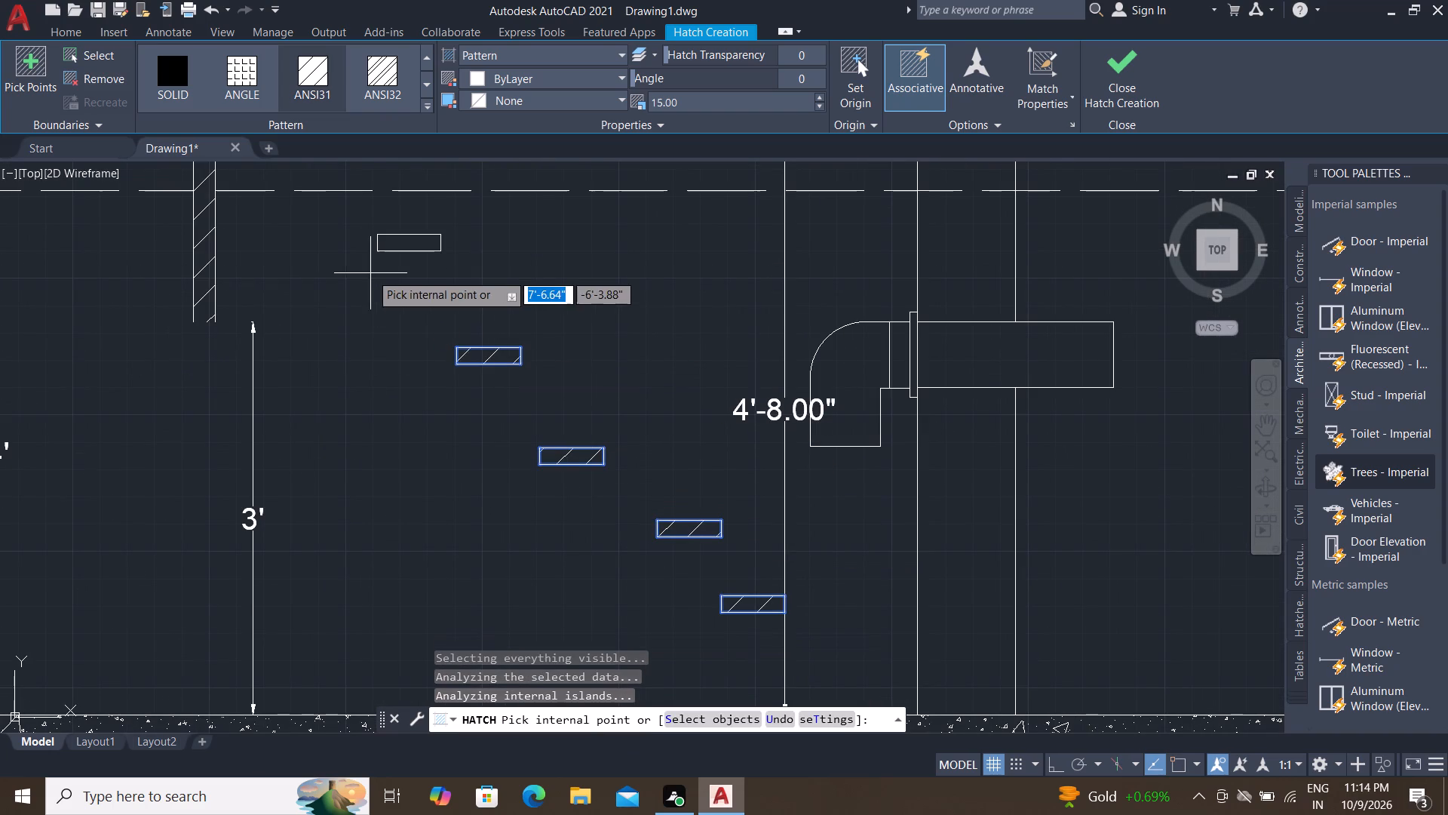
click(386, 247)
middle_drag(394, 343, 450, 453)
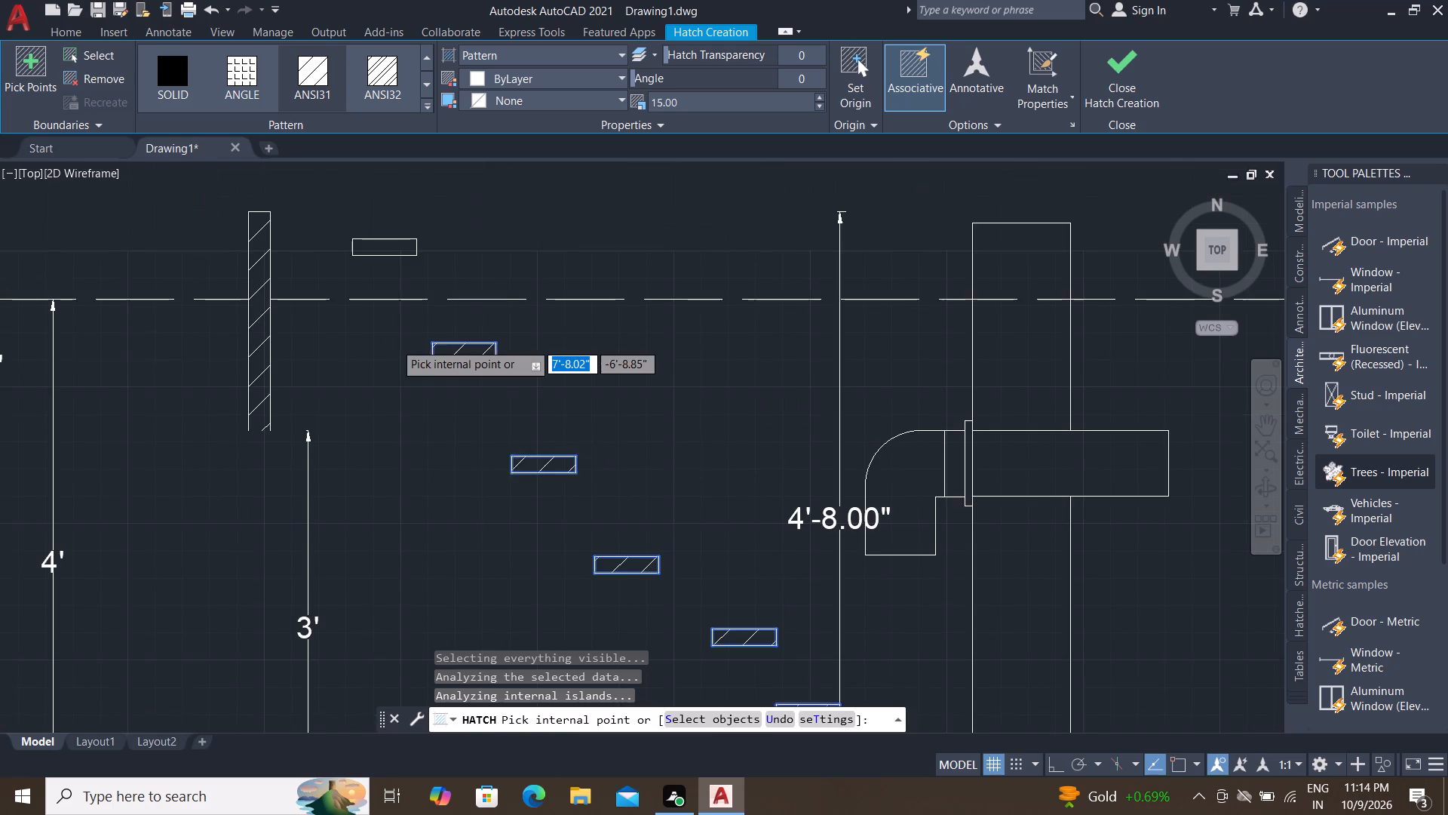
middle_drag(450, 453, 452, 455)
click(393, 253)
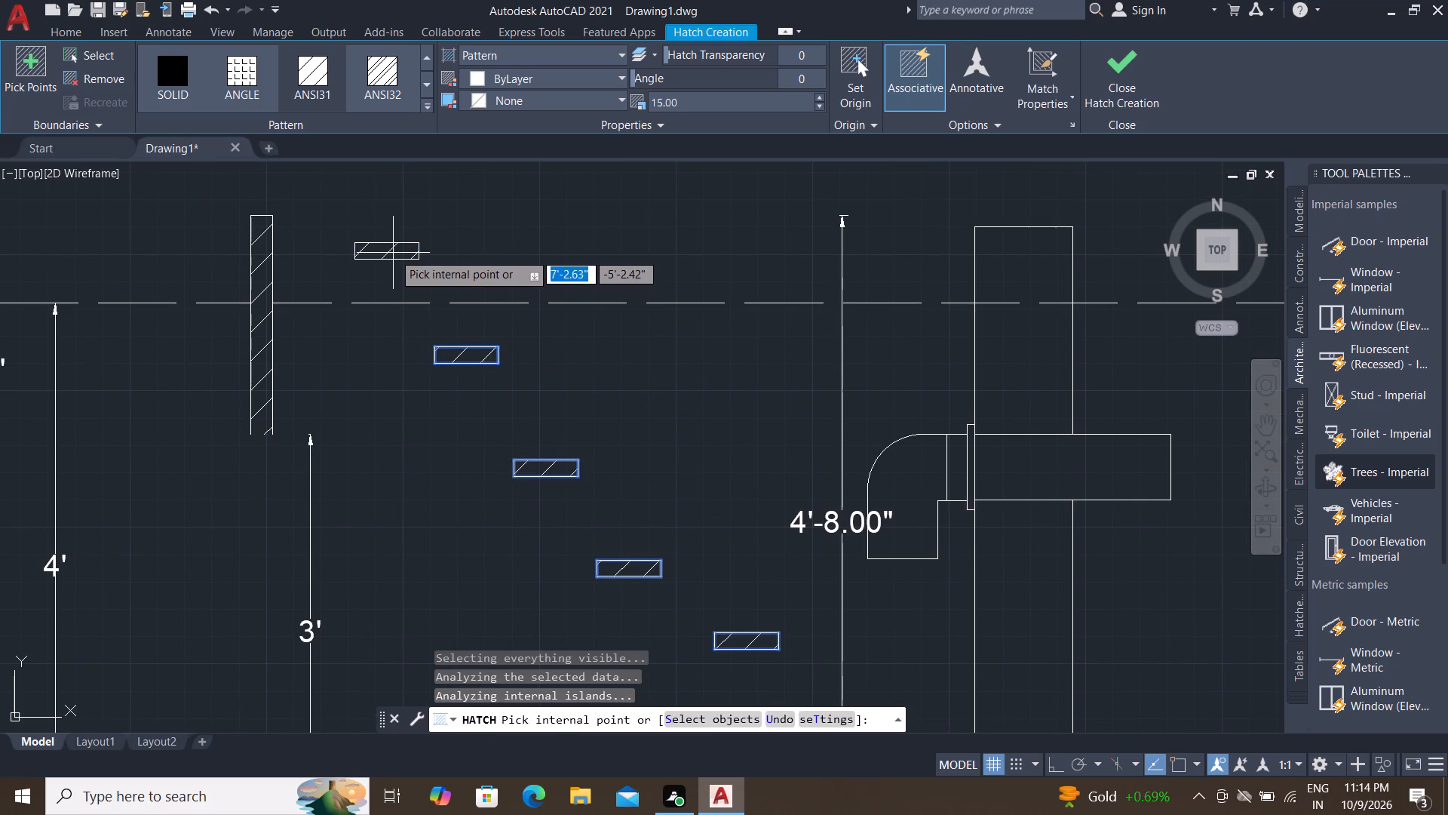
key(Escape)
key(Escape)
key(Escape)
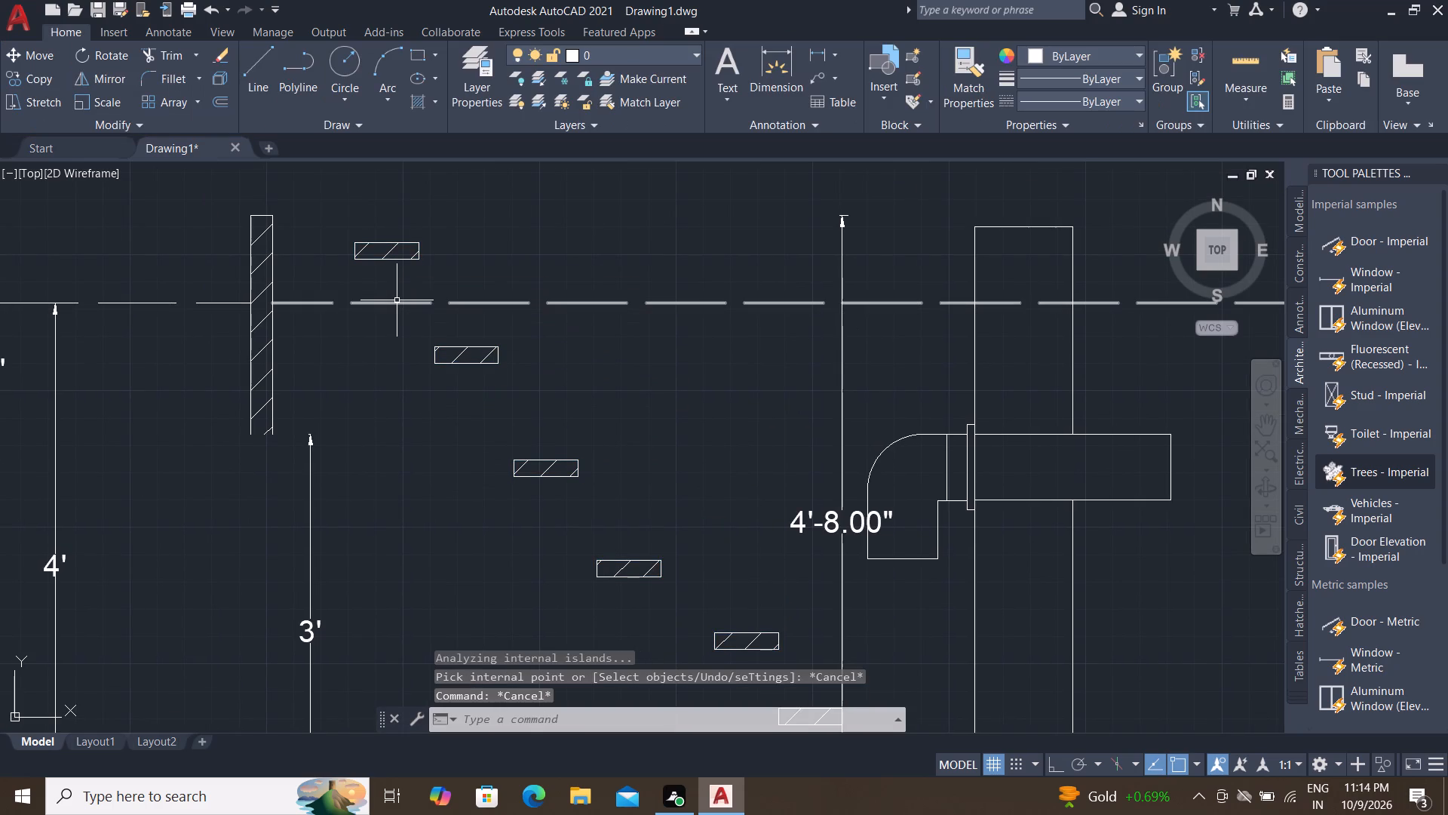
Draw a line closing the open bottom end of the hatched partition wall.
key(l)
key(space)
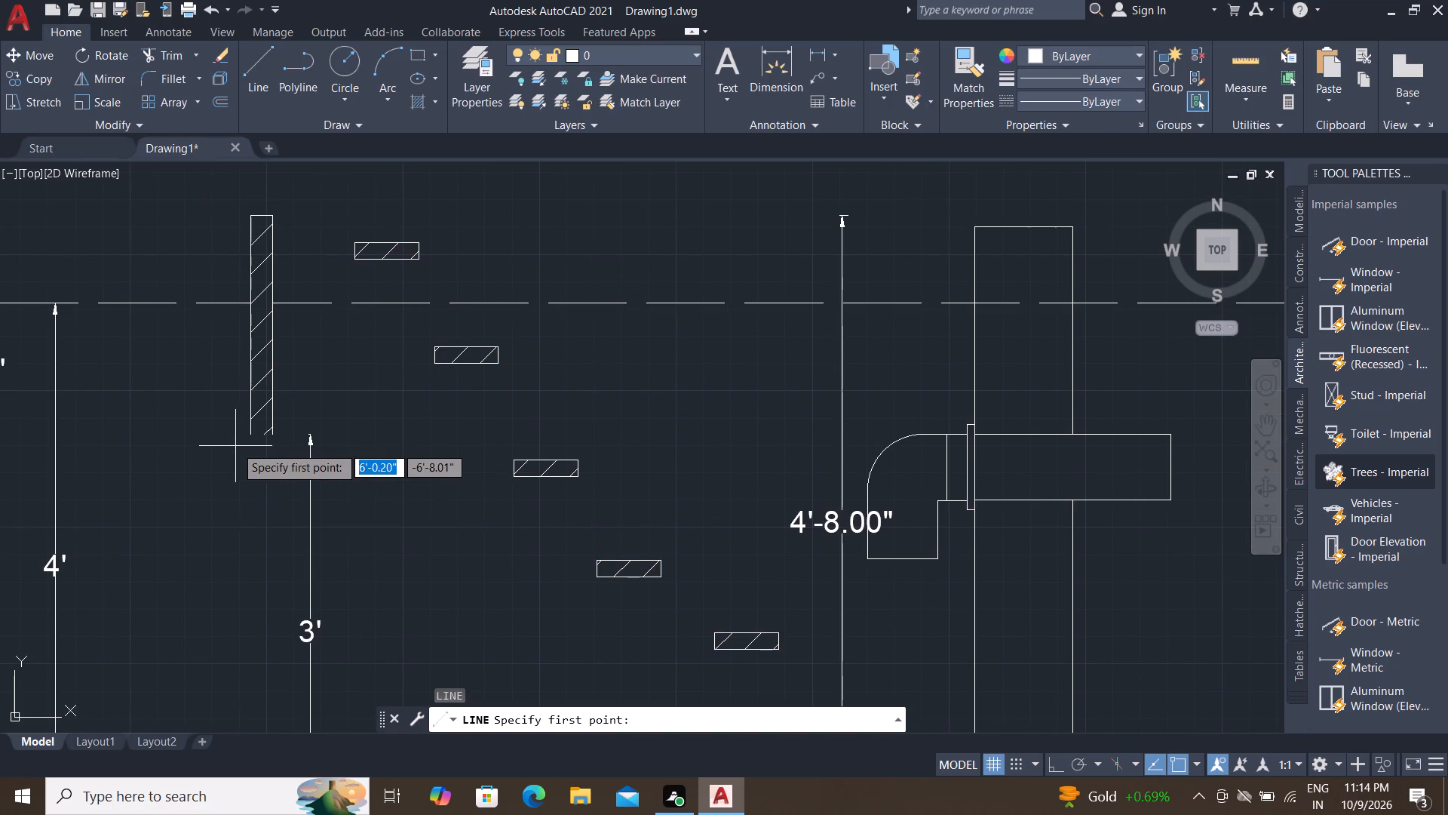
scroll(236, 445, up, 1)
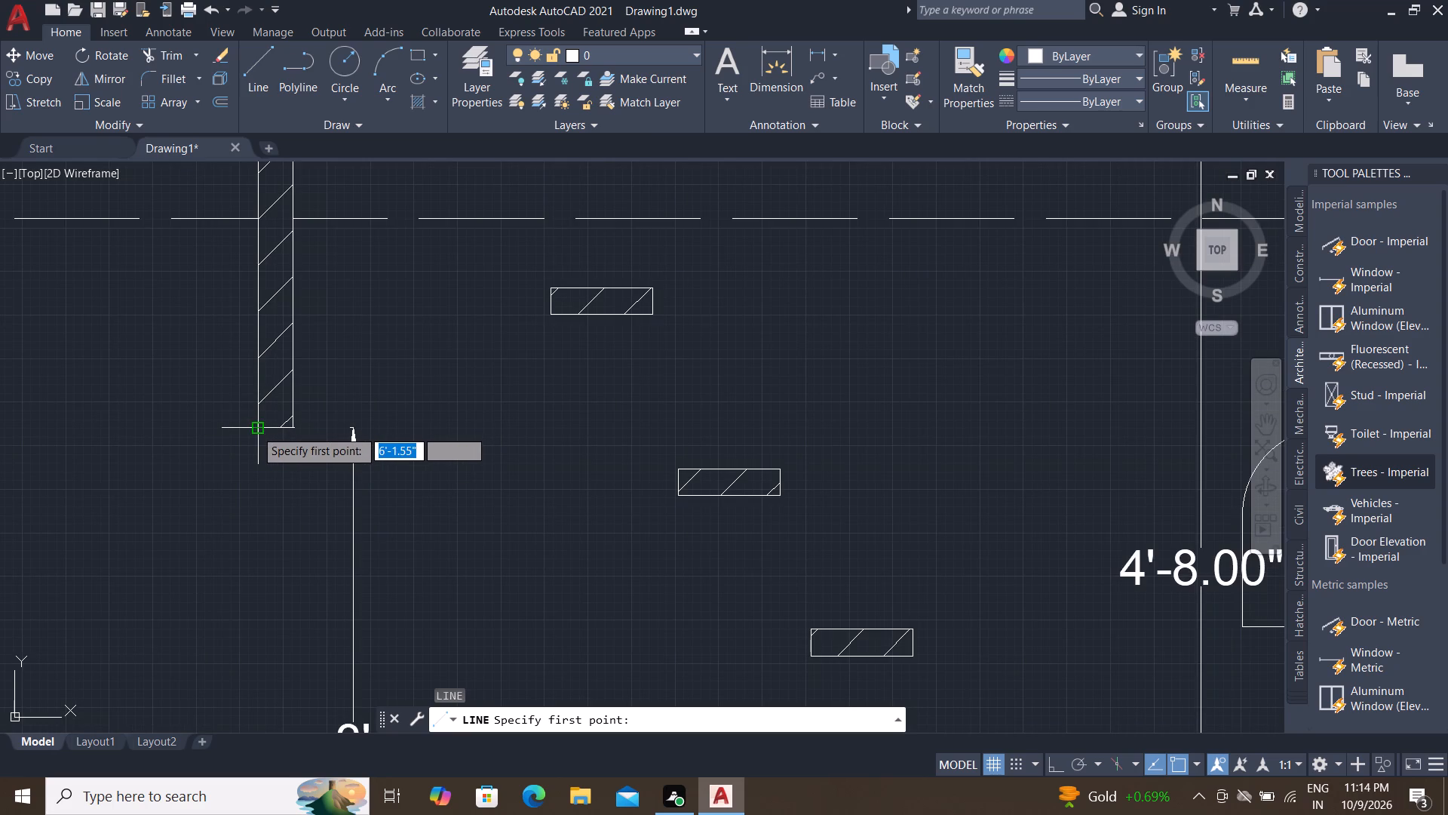
click(256, 429)
click(298, 426)
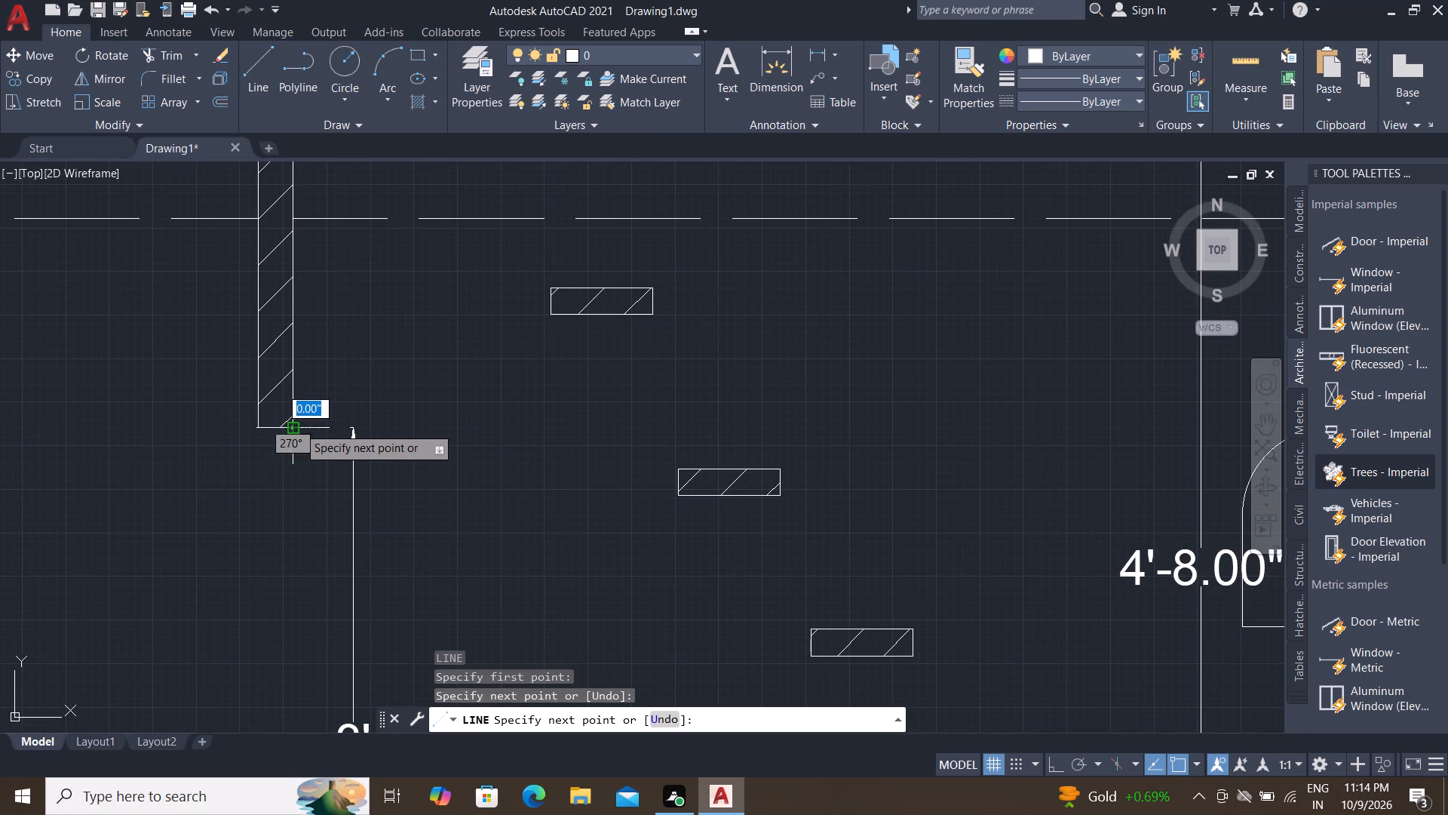
key(Escape)
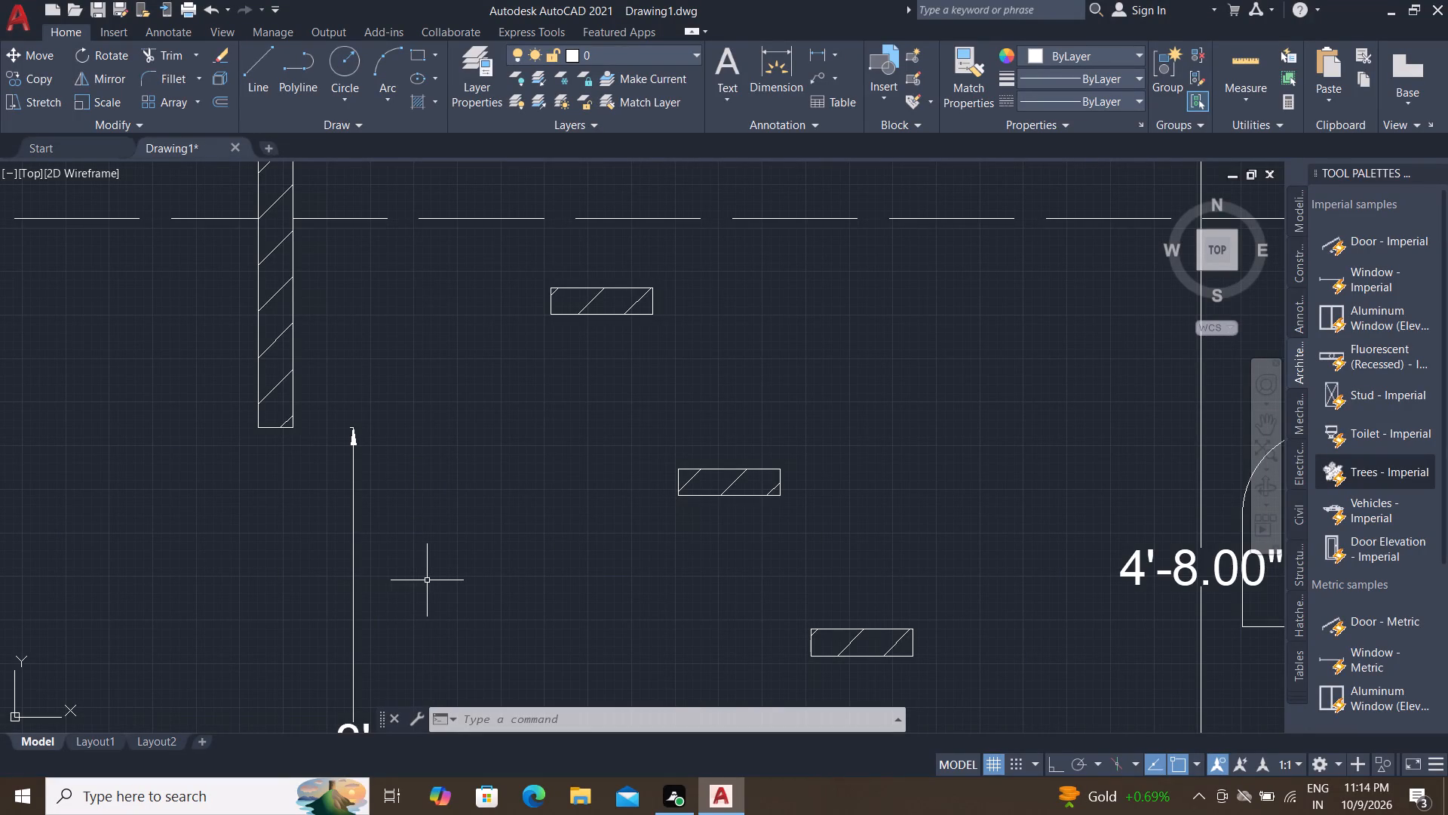
scroll(450, 554, down, 1)
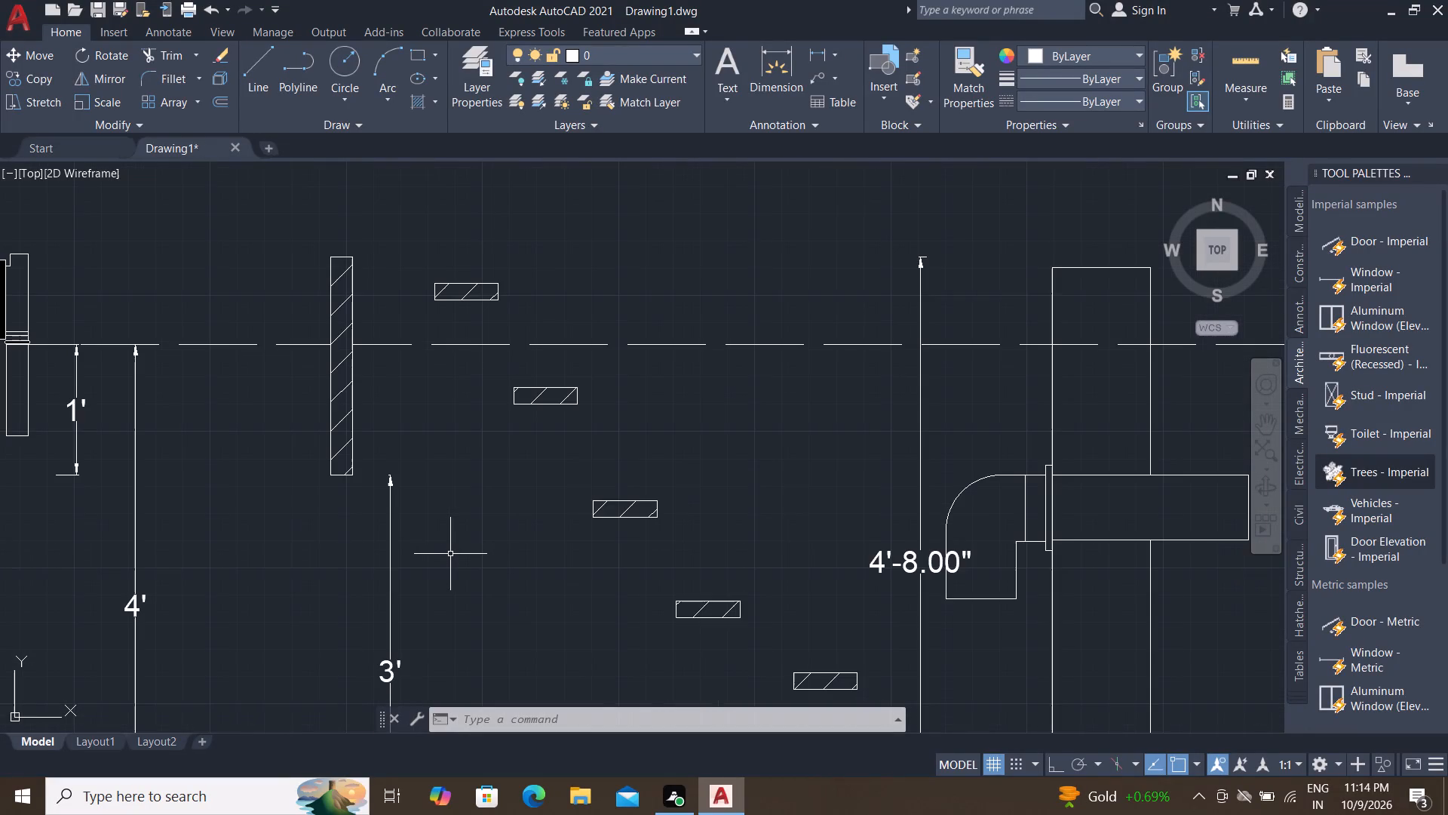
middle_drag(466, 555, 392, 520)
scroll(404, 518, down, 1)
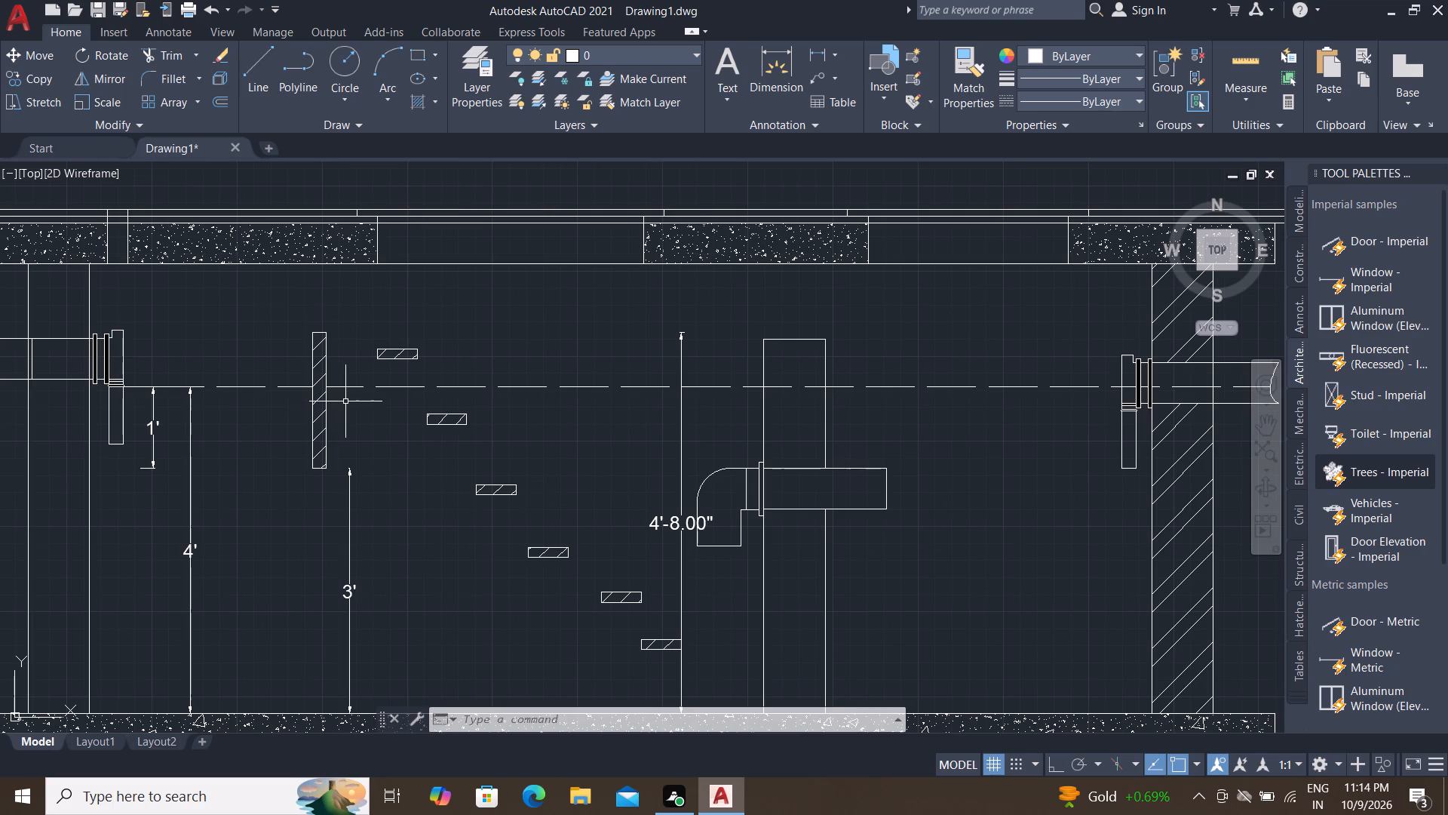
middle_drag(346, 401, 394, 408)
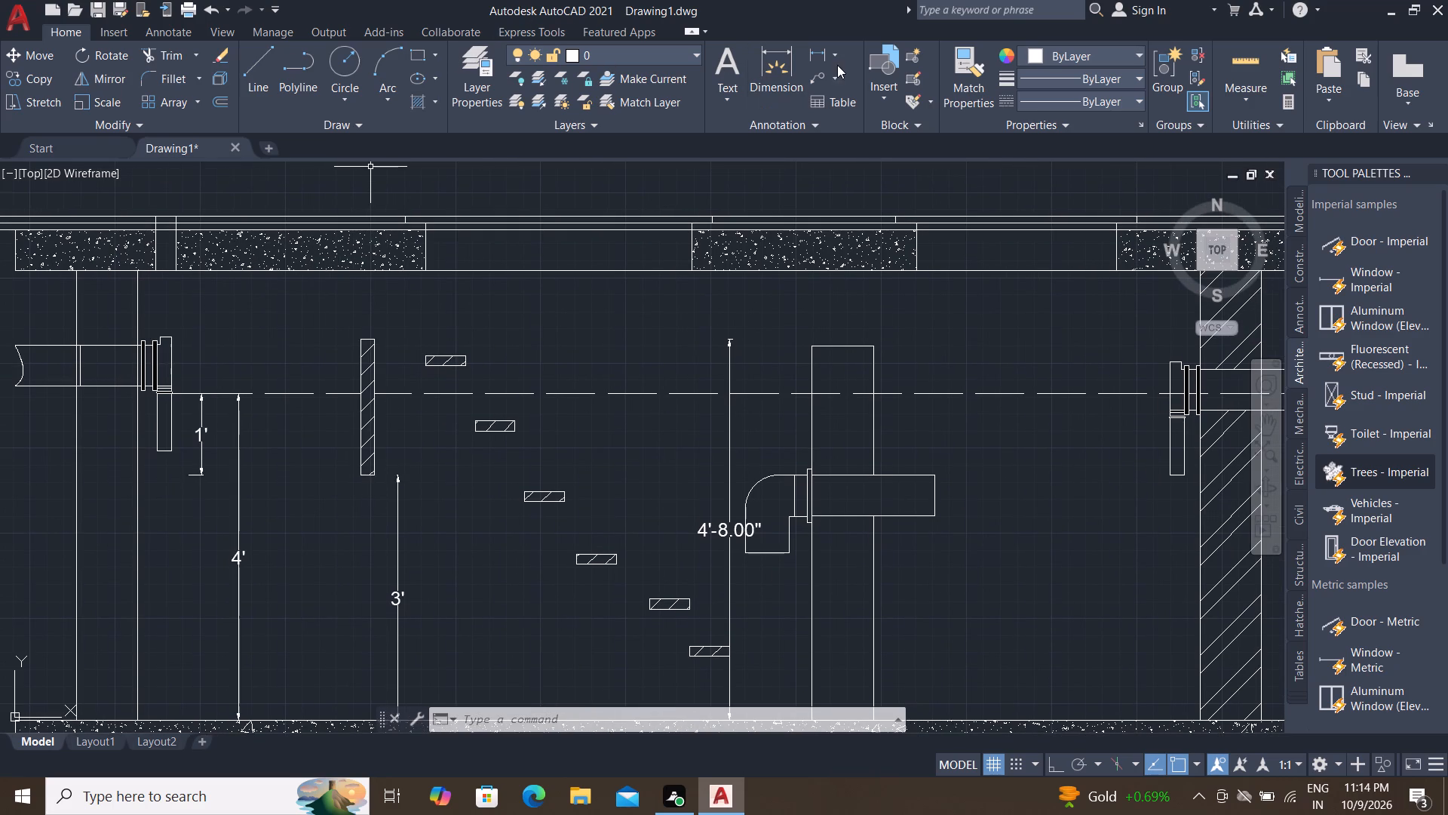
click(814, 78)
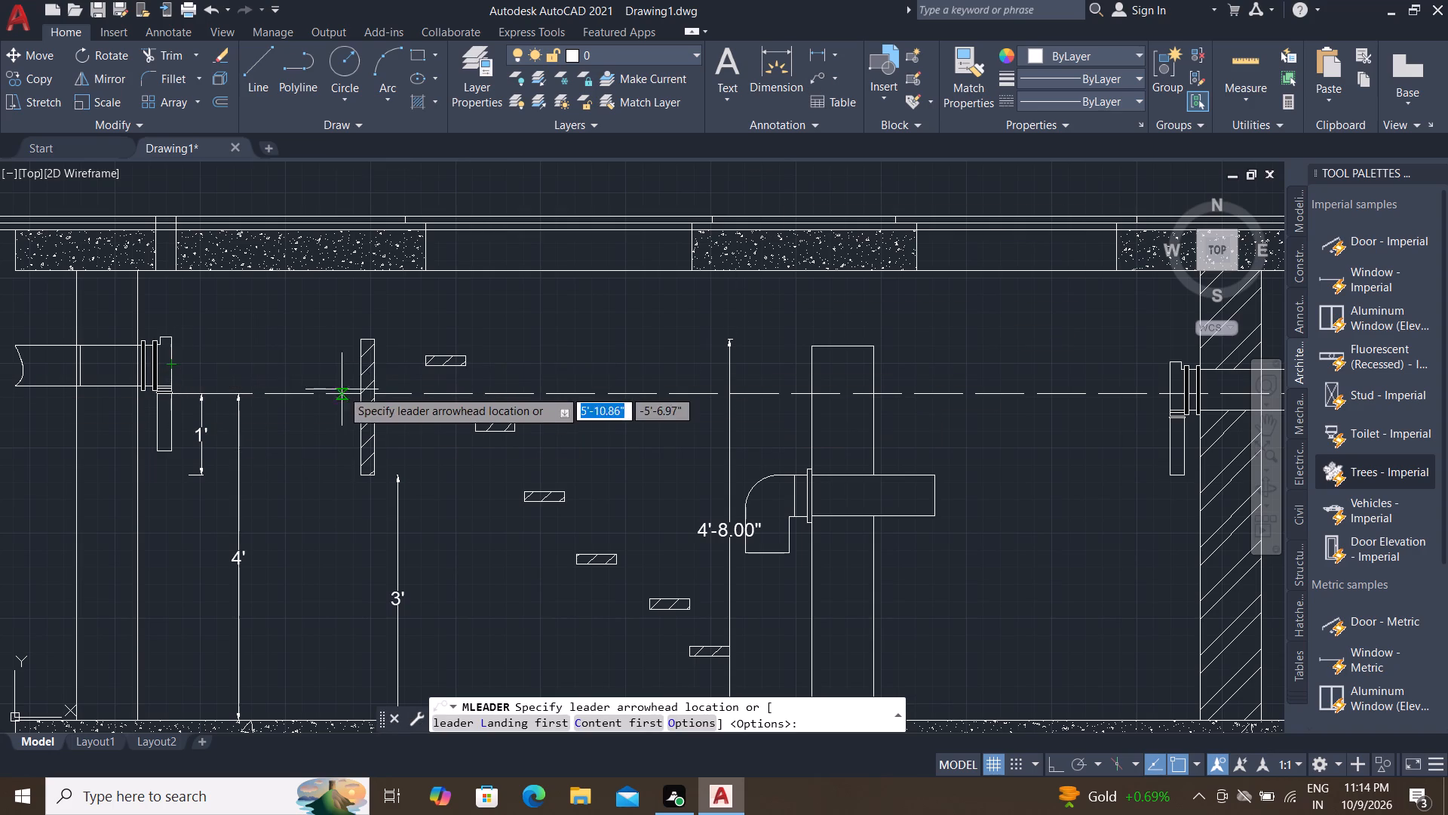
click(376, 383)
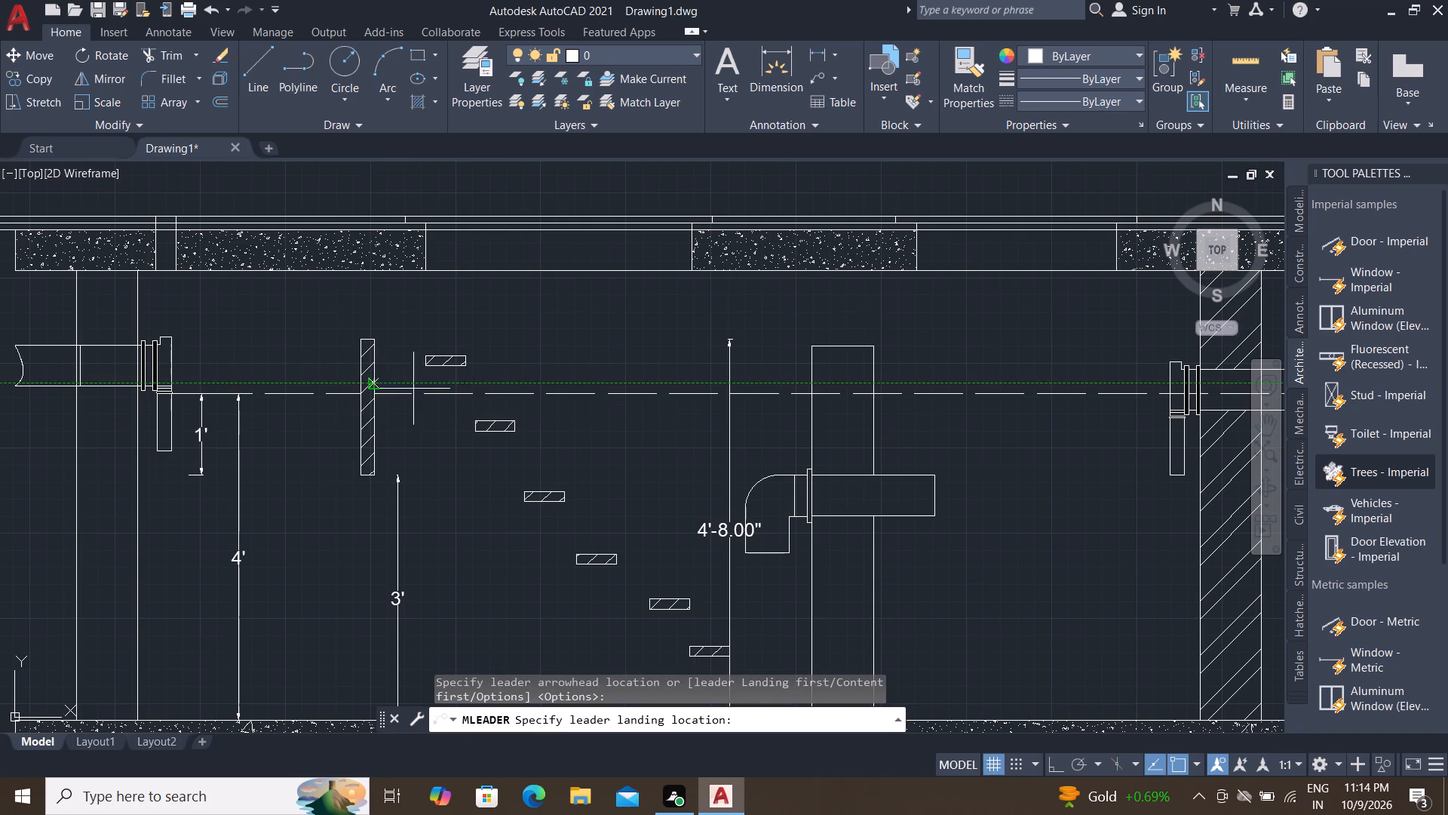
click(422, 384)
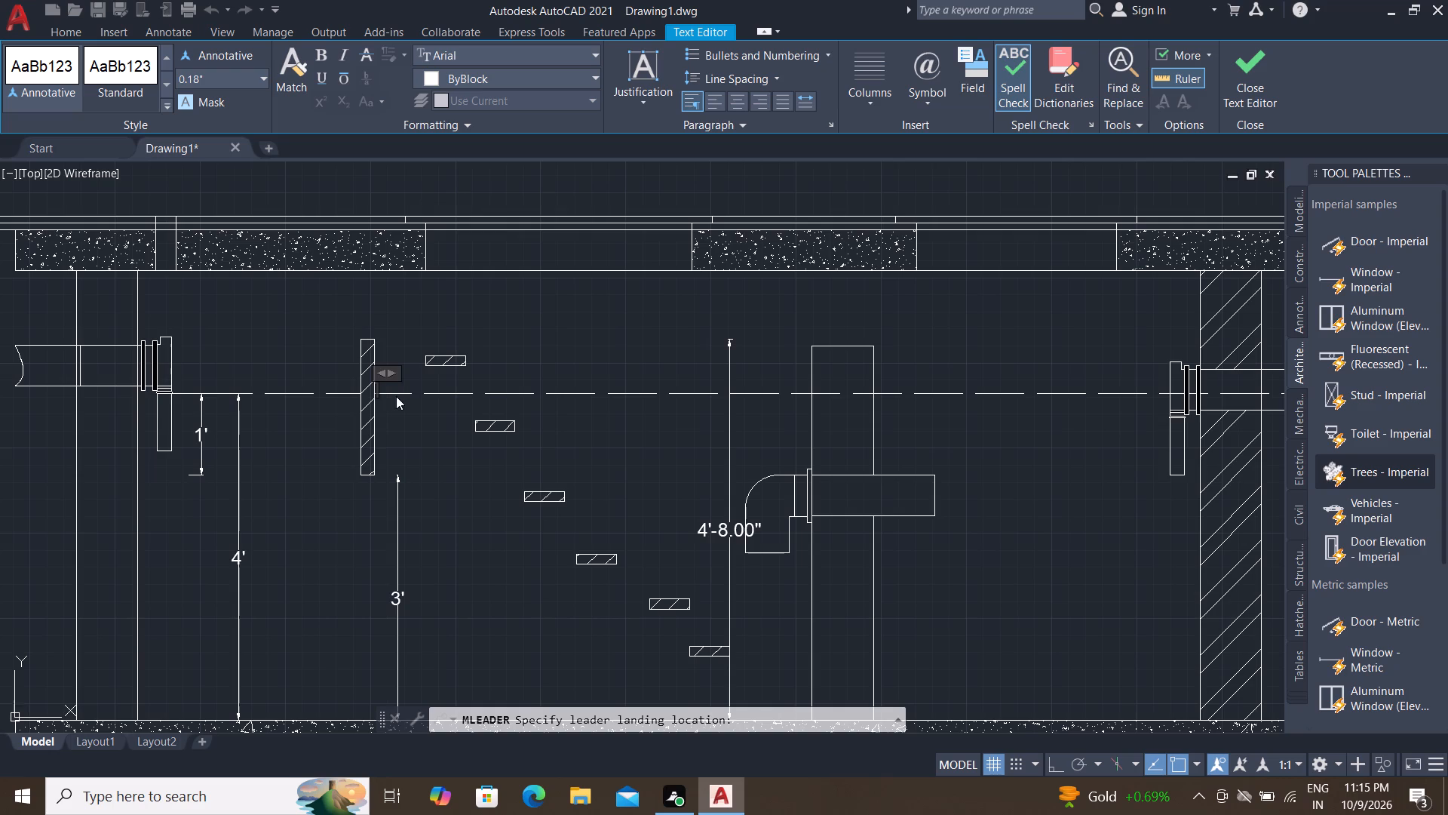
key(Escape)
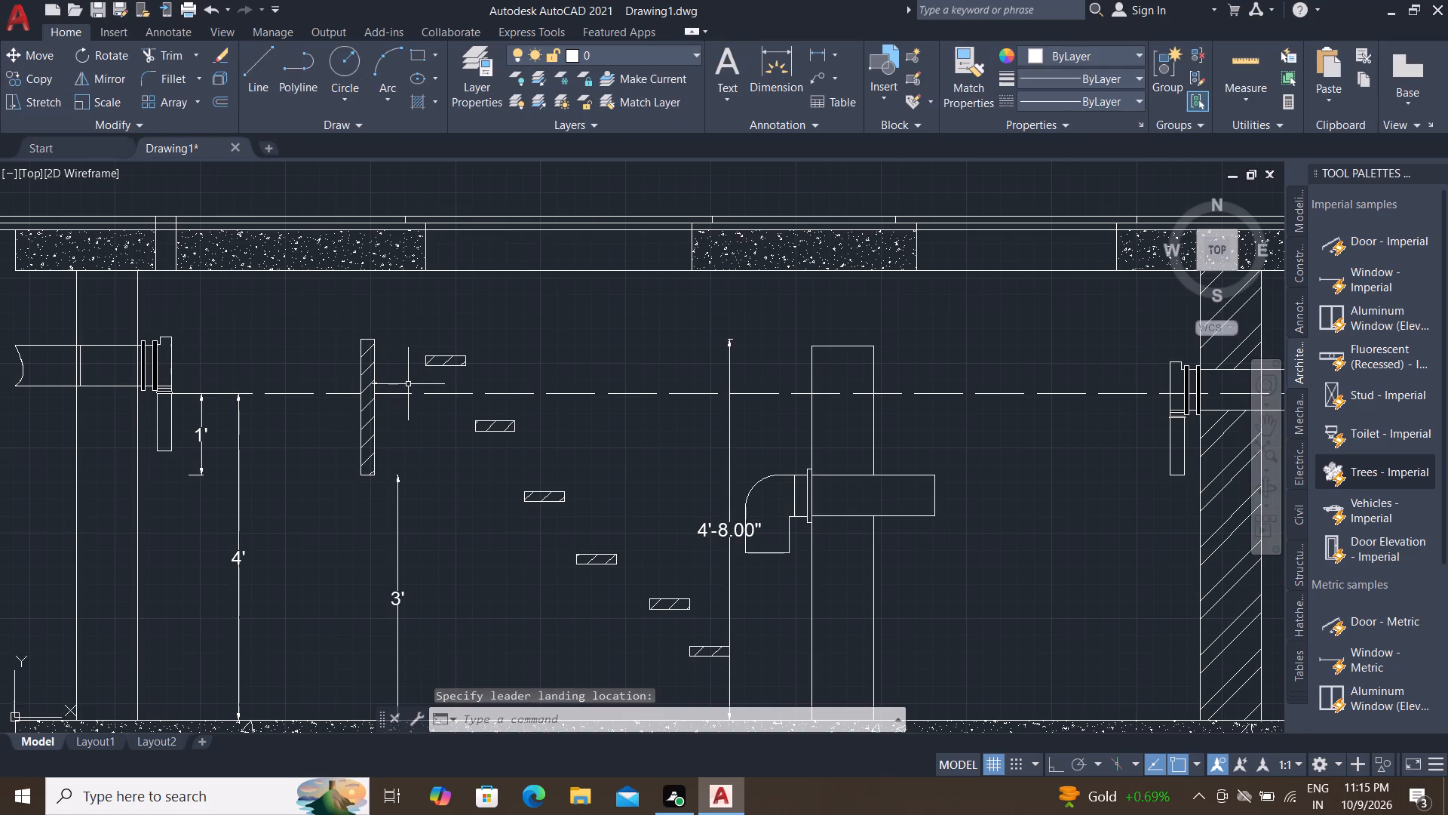
Add a multileader pointing at the hatched partition's right face, reading 2" THICK STONE PATTI with BAFFLE on a second line.
key(space)
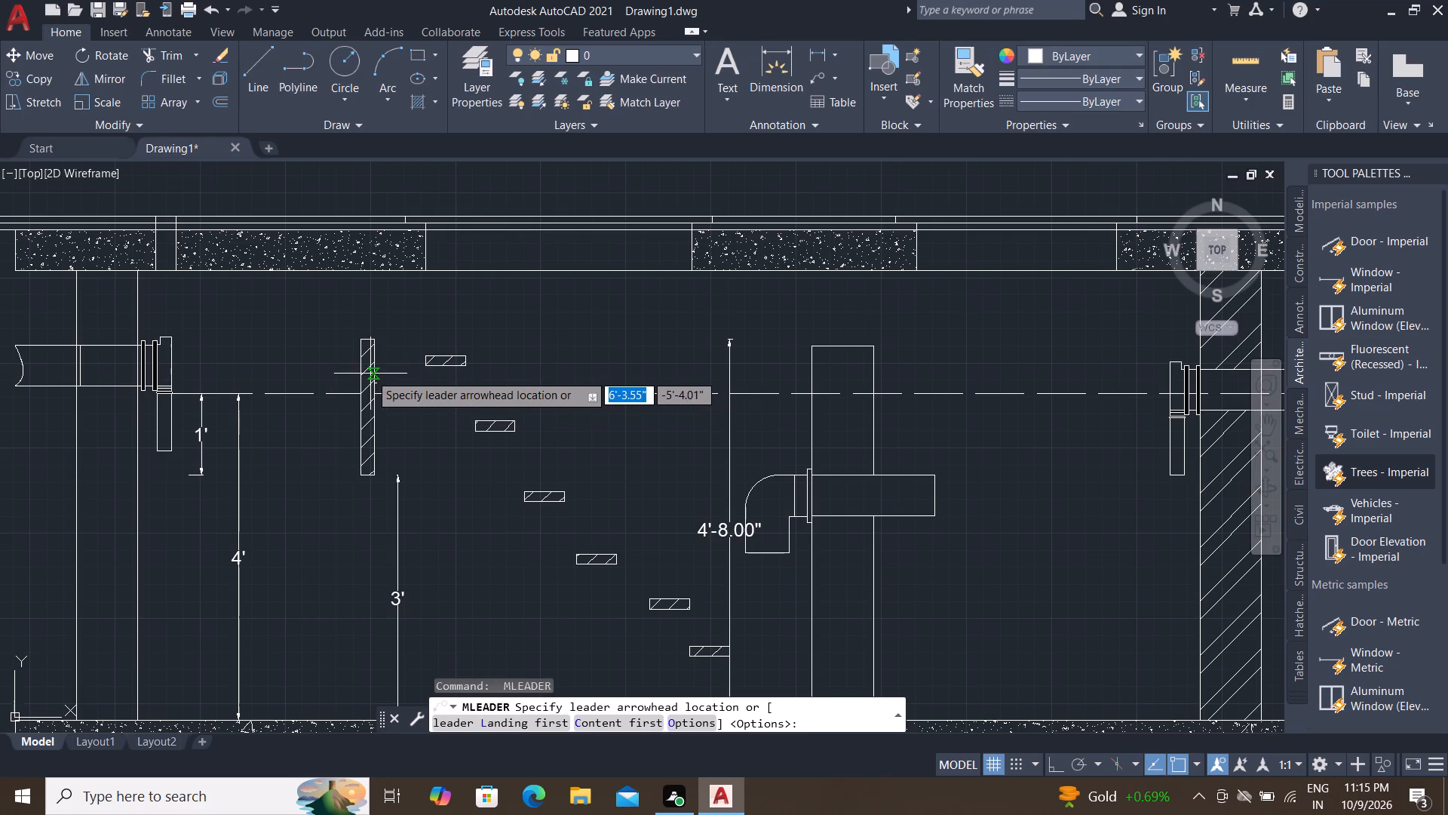
scroll(370, 375, up, 7)
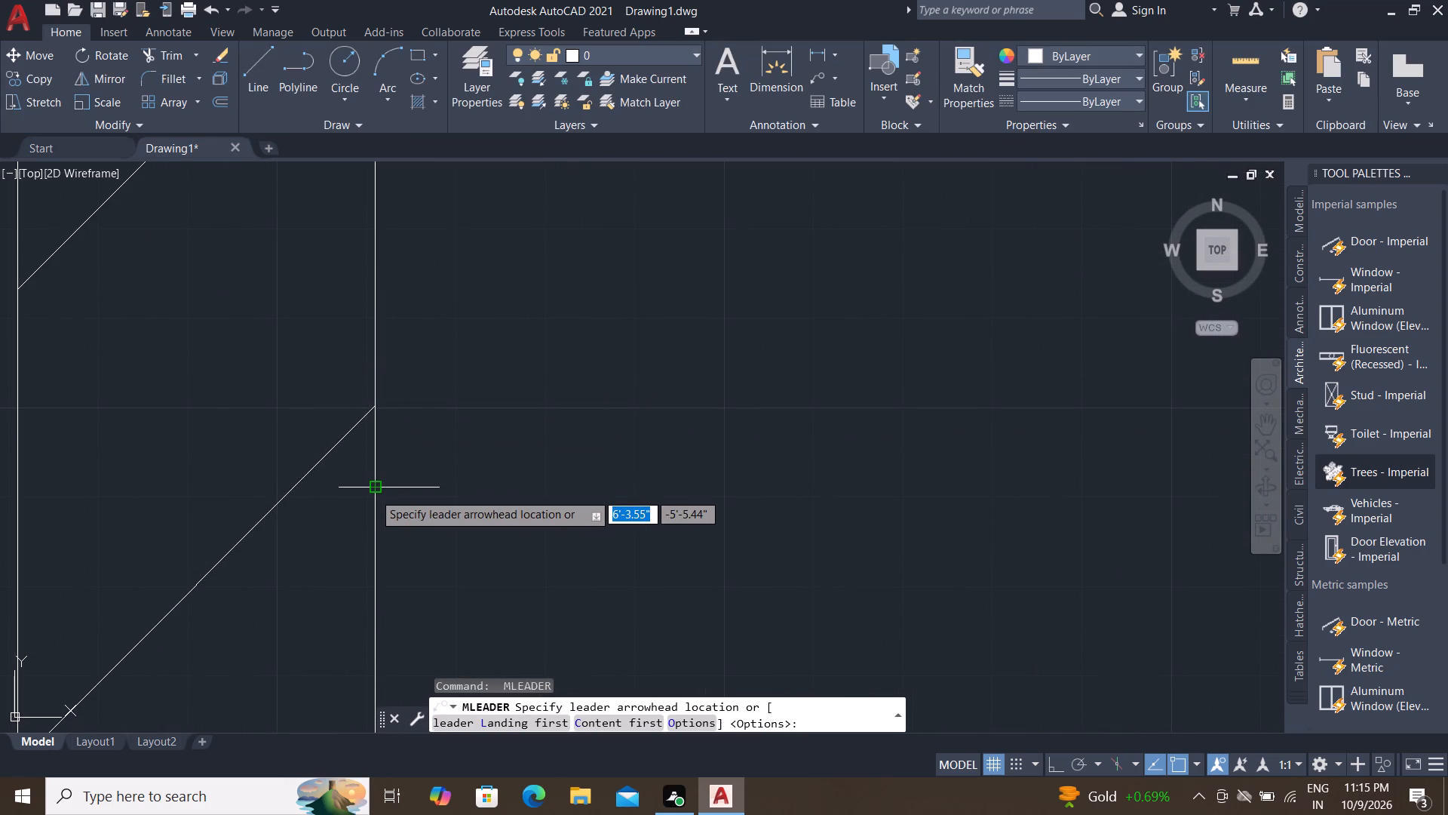
click(373, 493)
click(522, 482)
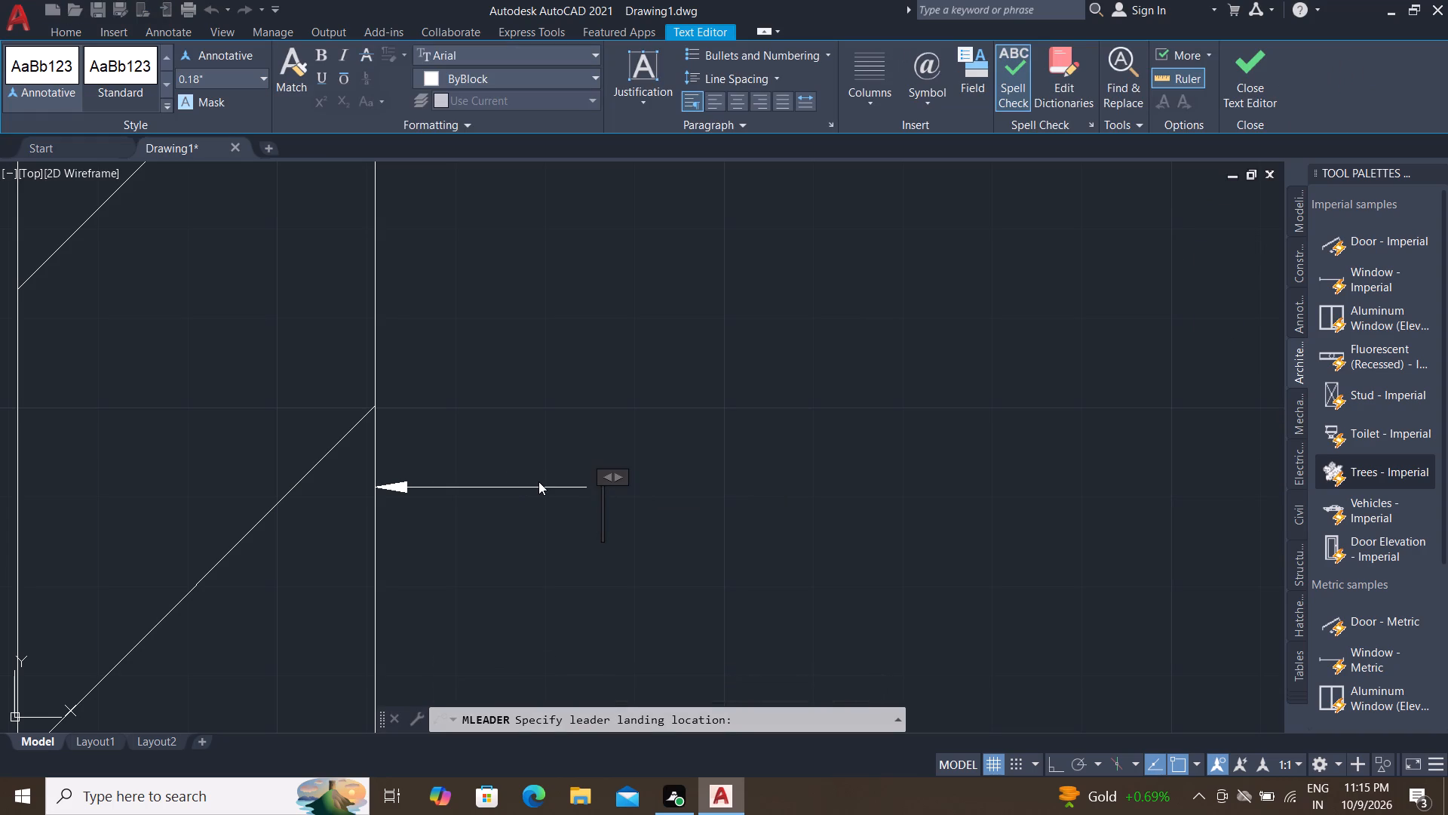
text(2" THICK)
key(space)
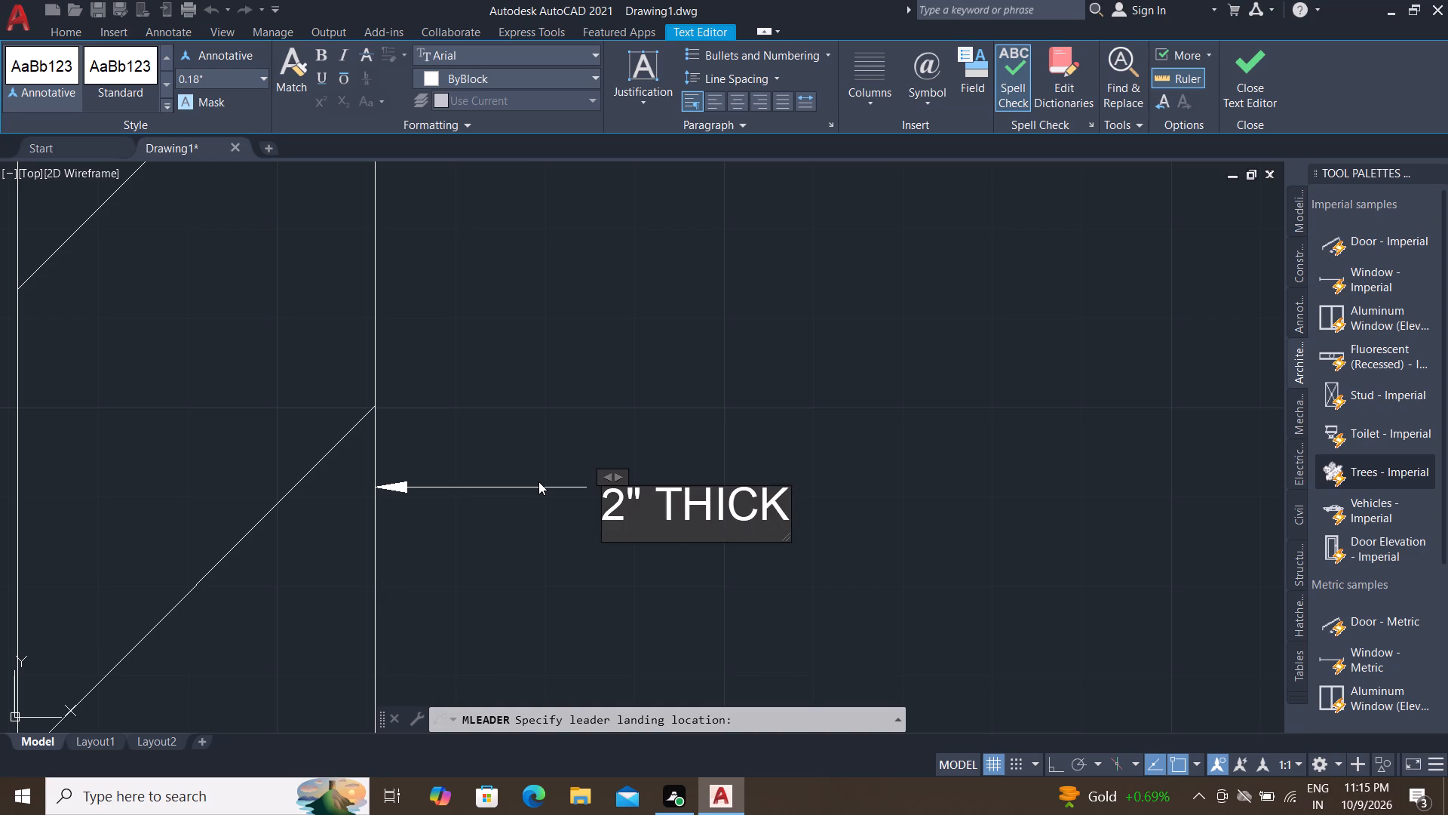
text(ST)
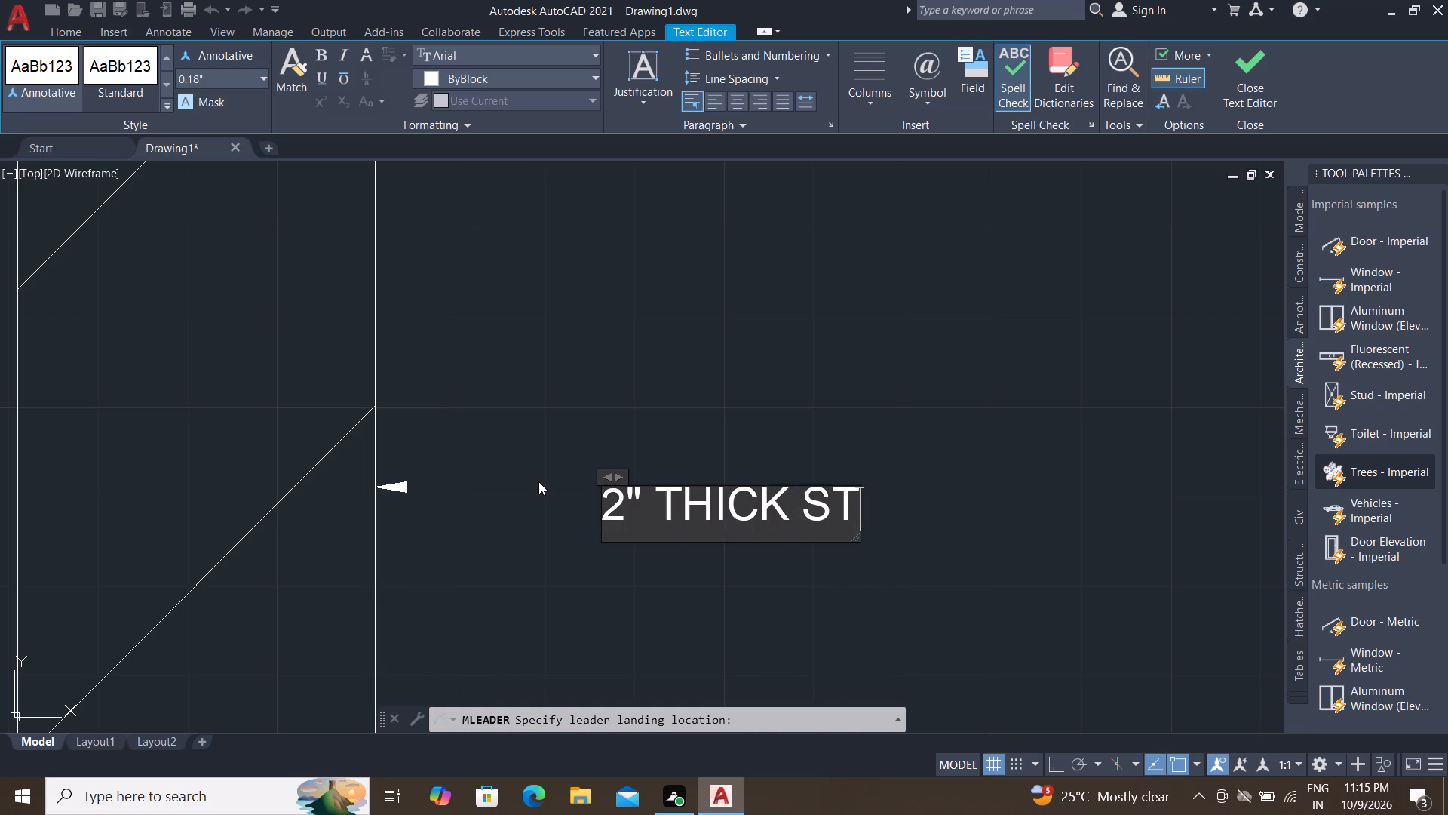
text(ONE PATT)
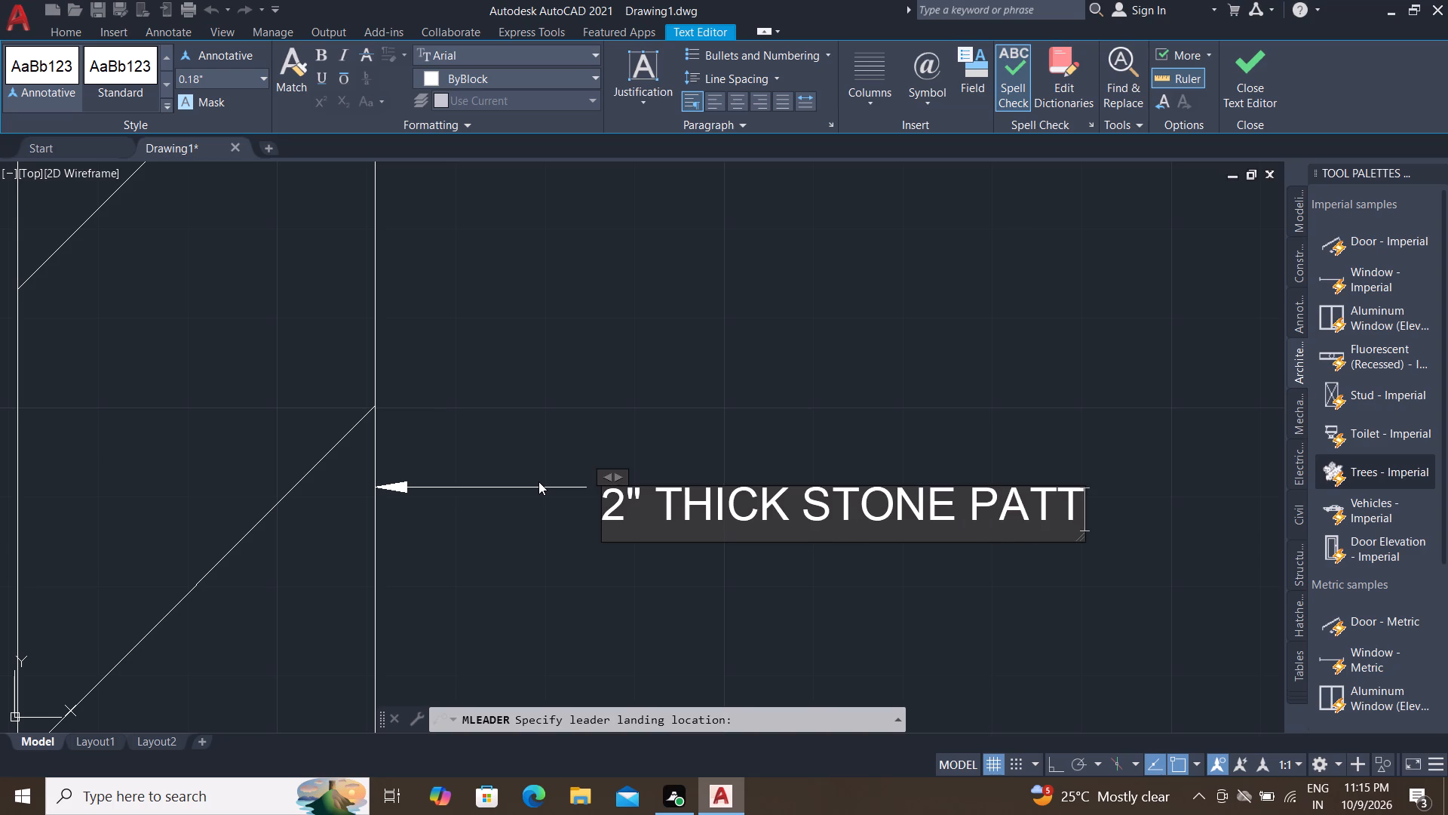
key(i)
key(Return)
key(b)
text(AFF)
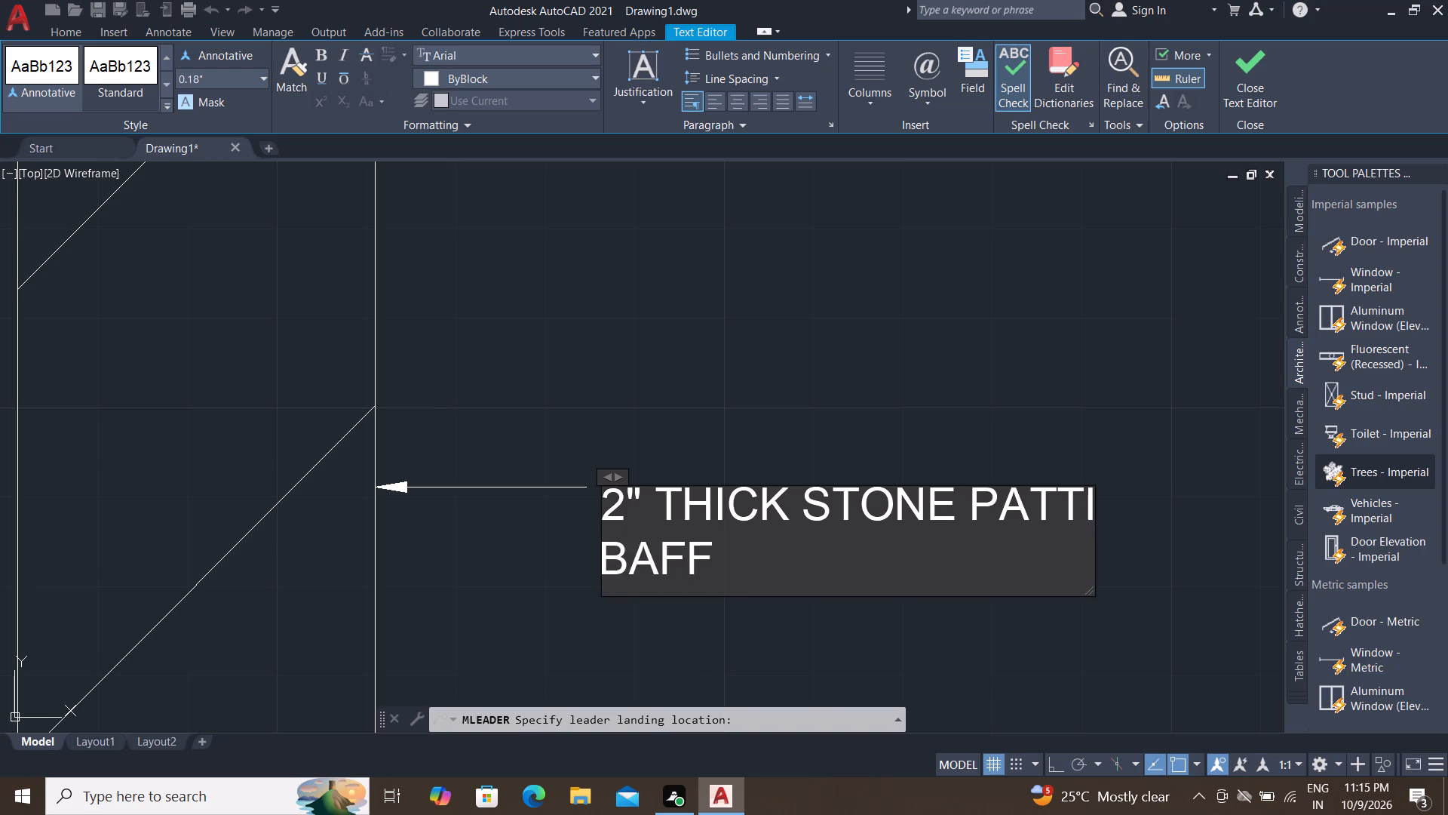
text(LE)
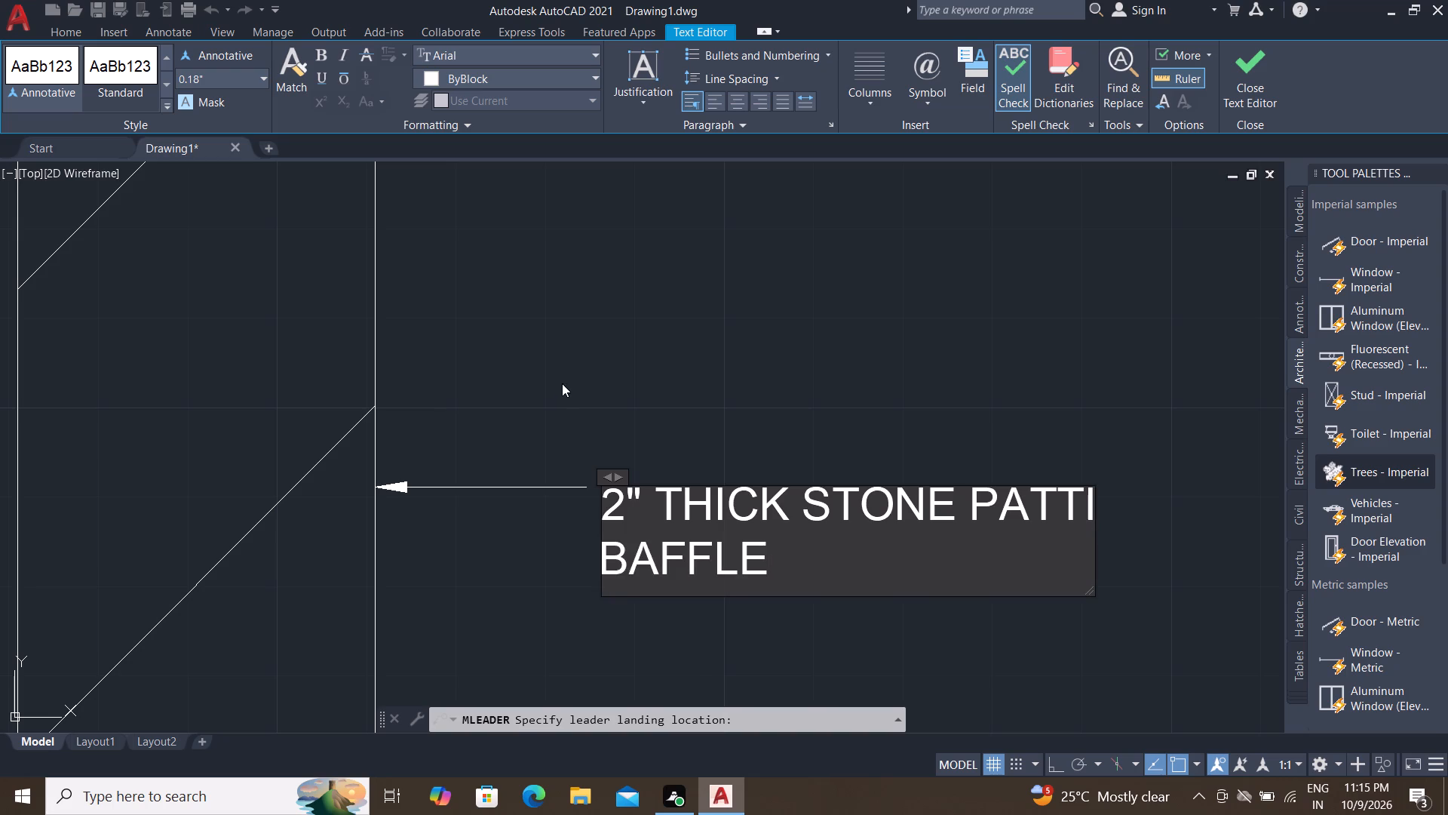
click(567, 380)
Check the new leader note's size against the whole plan and section.
scroll(661, 440, down, 3)
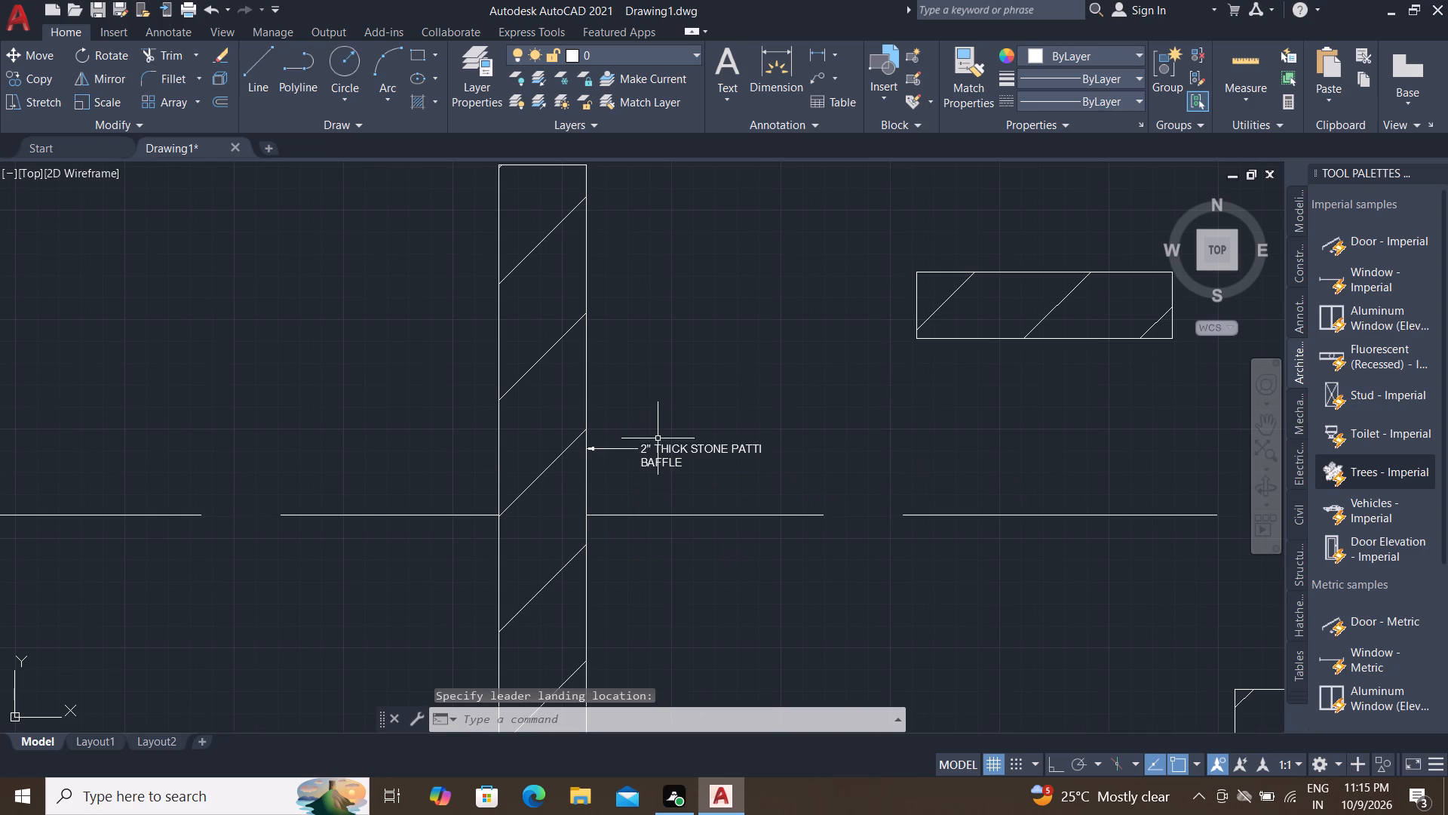
scroll(657, 442, down, 3)
middle_drag(651, 405, 648, 526)
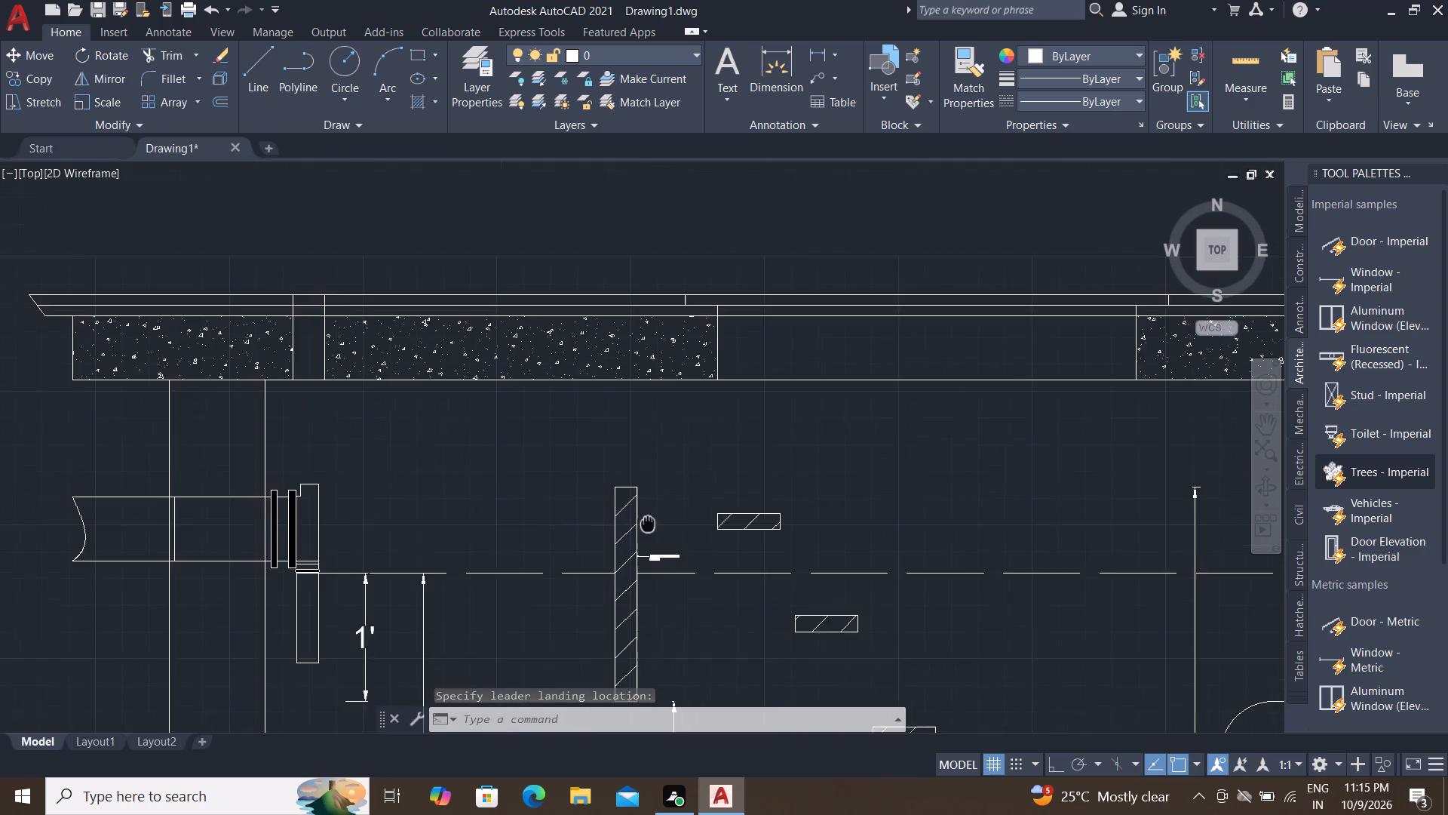
middle_drag(648, 526, 646, 533)
scroll(635, 454, down, 3)
scroll(639, 310, down, 1)
scroll(658, 225, down, 1)
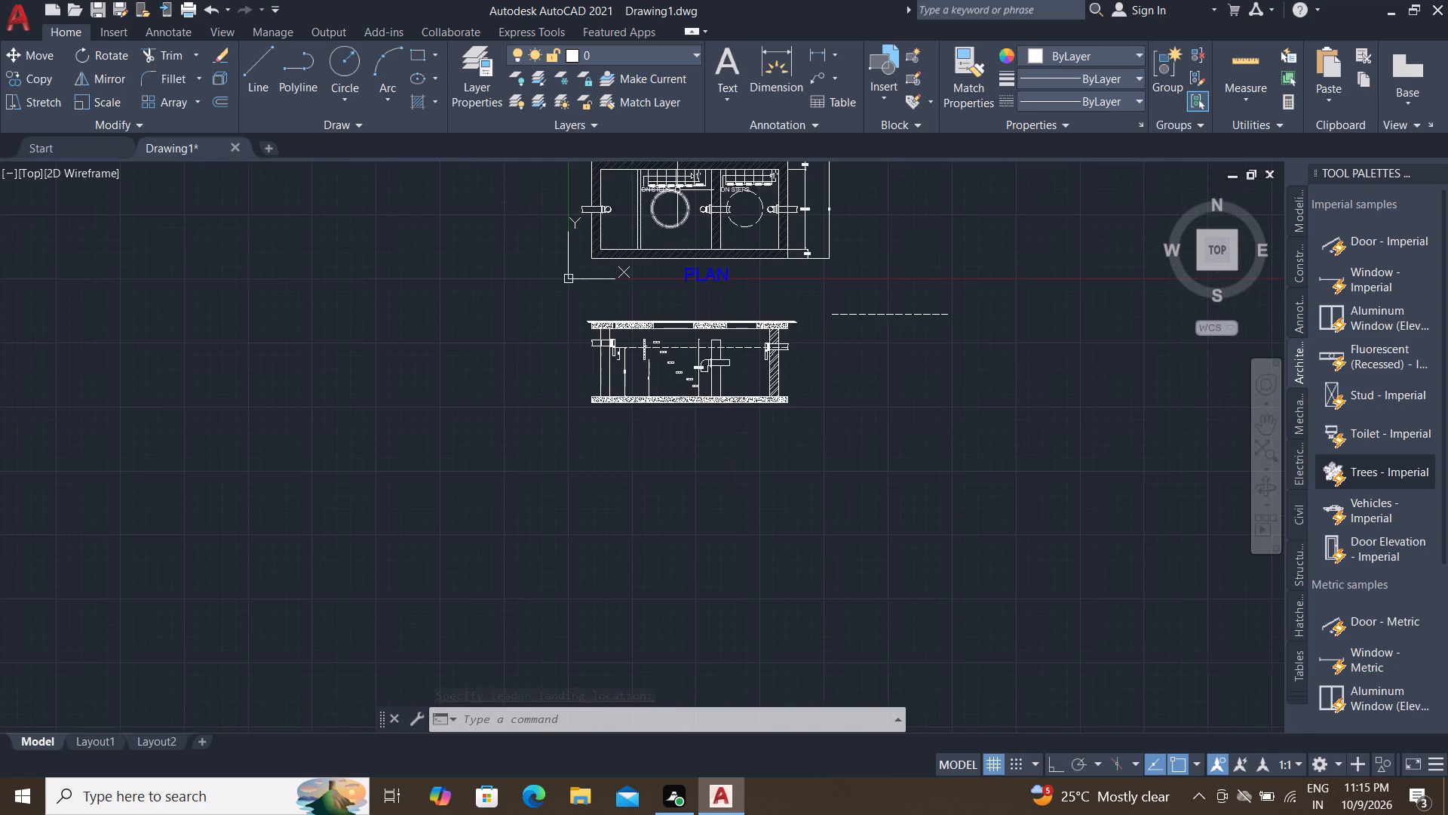
middle_drag(677, 190, 648, 365)
scroll(647, 348, up, 1)
middle_drag(641, 352, 604, 244)
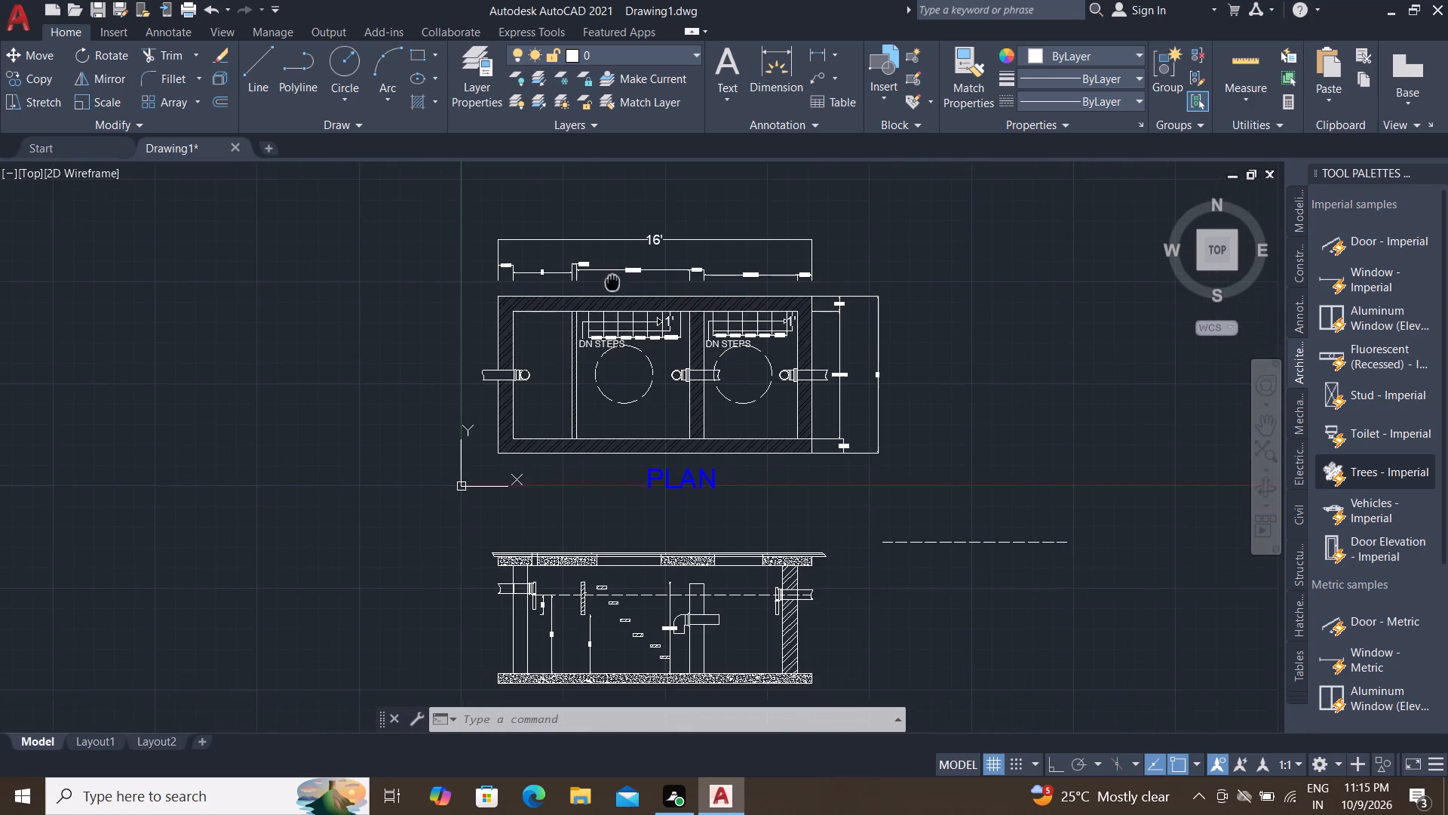
middle_drag(604, 244, 529, 0)
scroll(487, 215, up, 4)
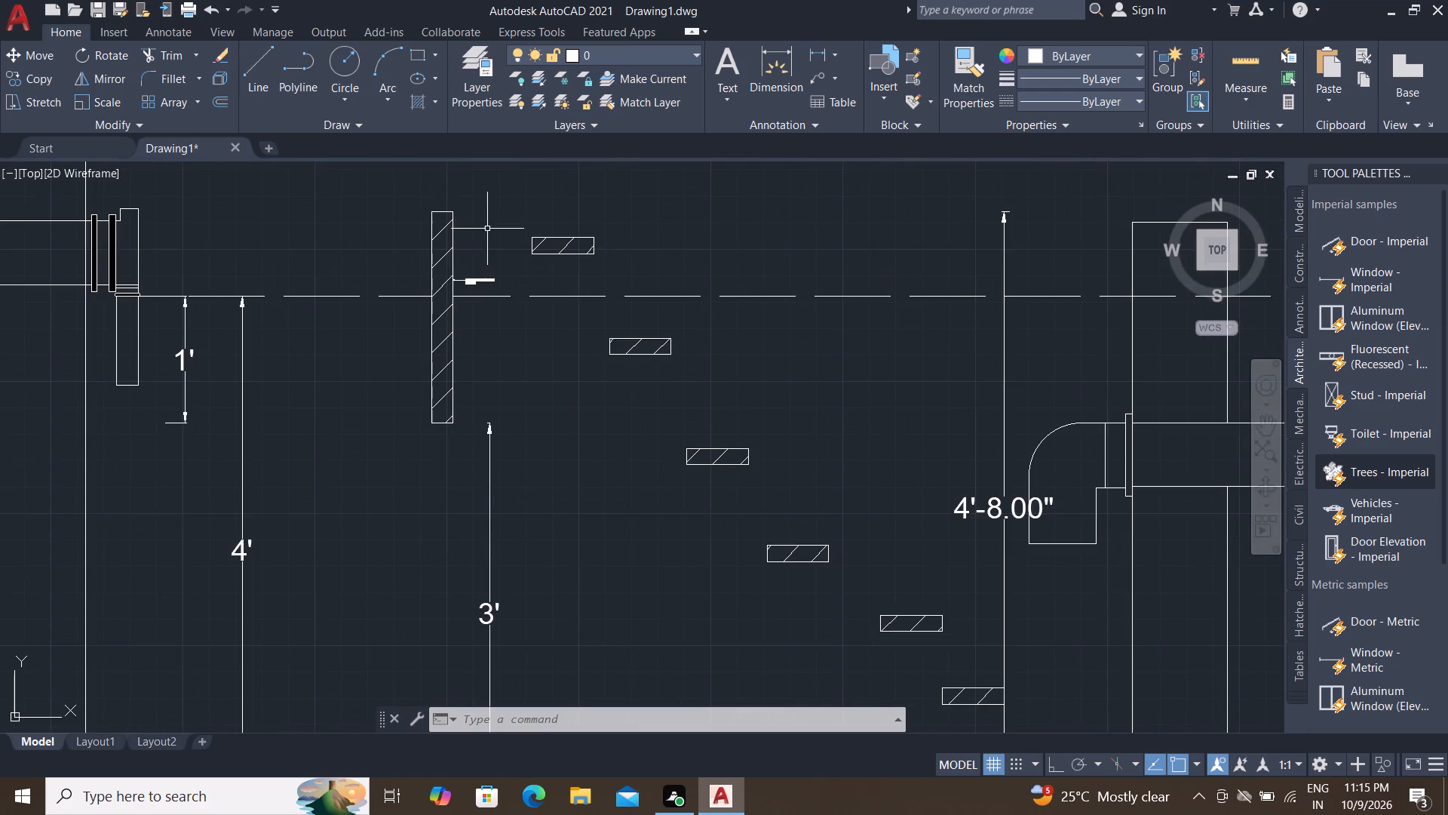
Set the text height of the leader note's first line, 2" THICK STONE PATTI, to 2".
scroll(476, 263, up, 4)
triple_click(455, 377)
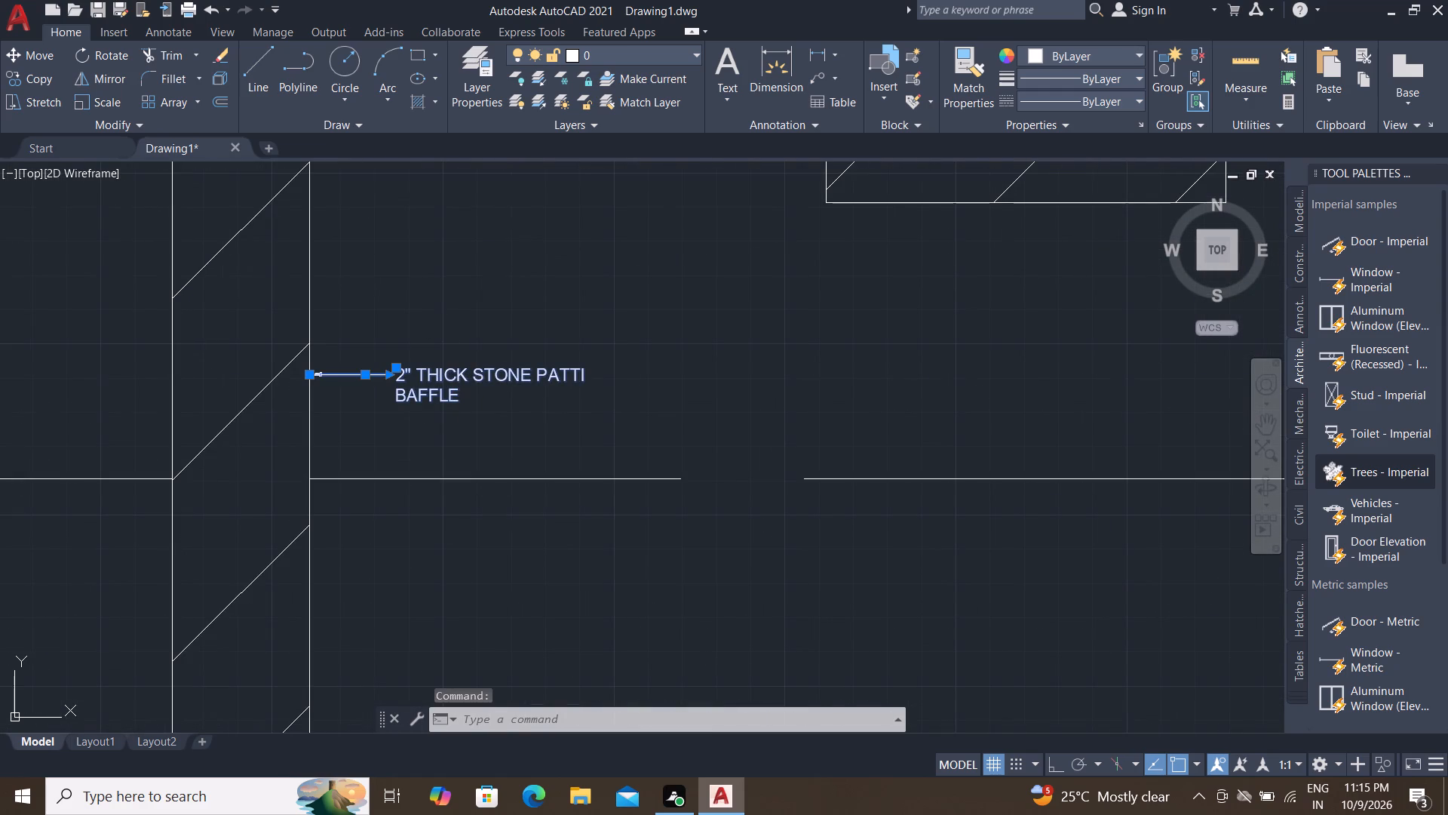
scroll(459, 379, up, 3)
triple_click(520, 407)
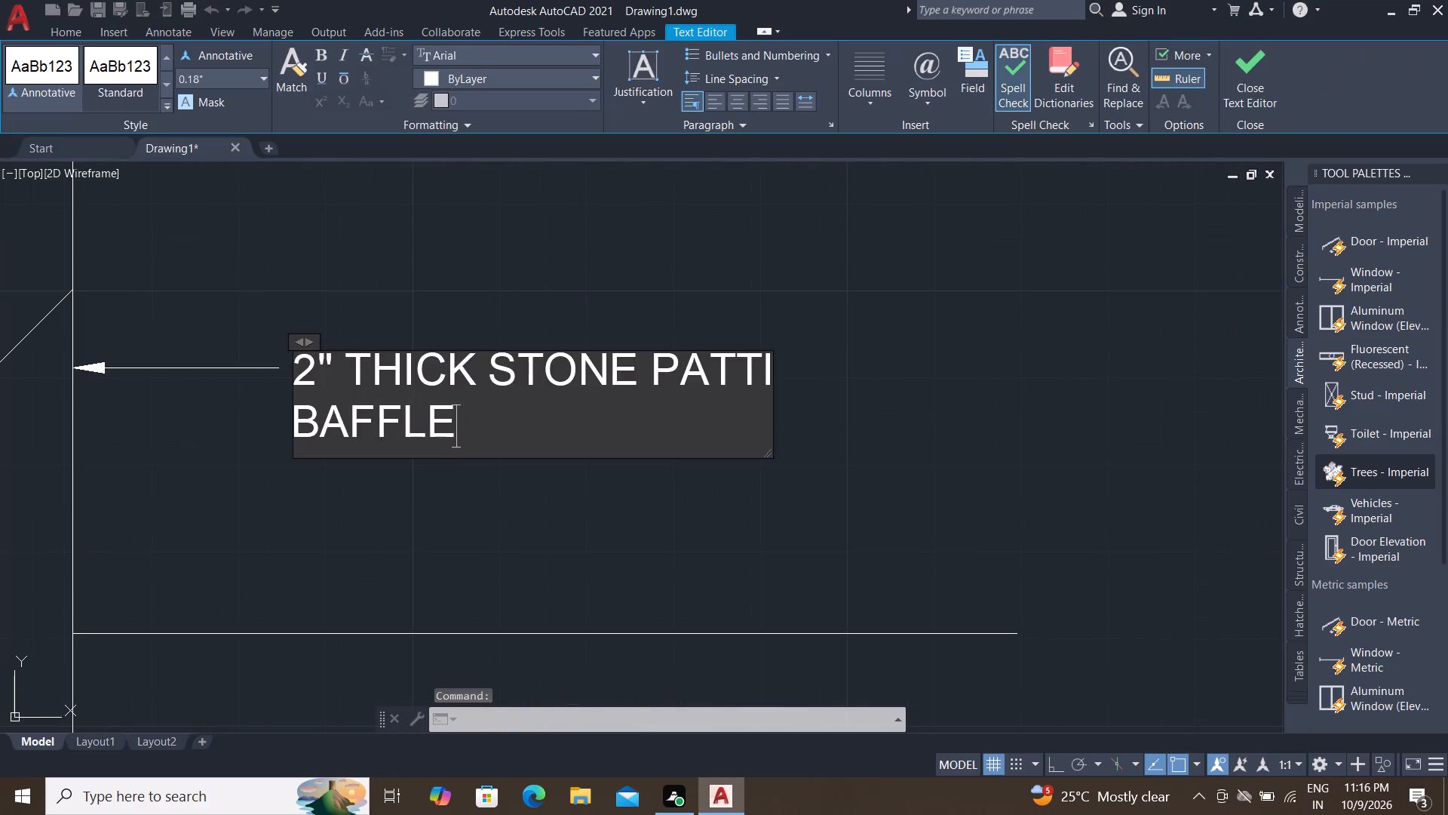
click(515, 407)
double_click(513, 407)
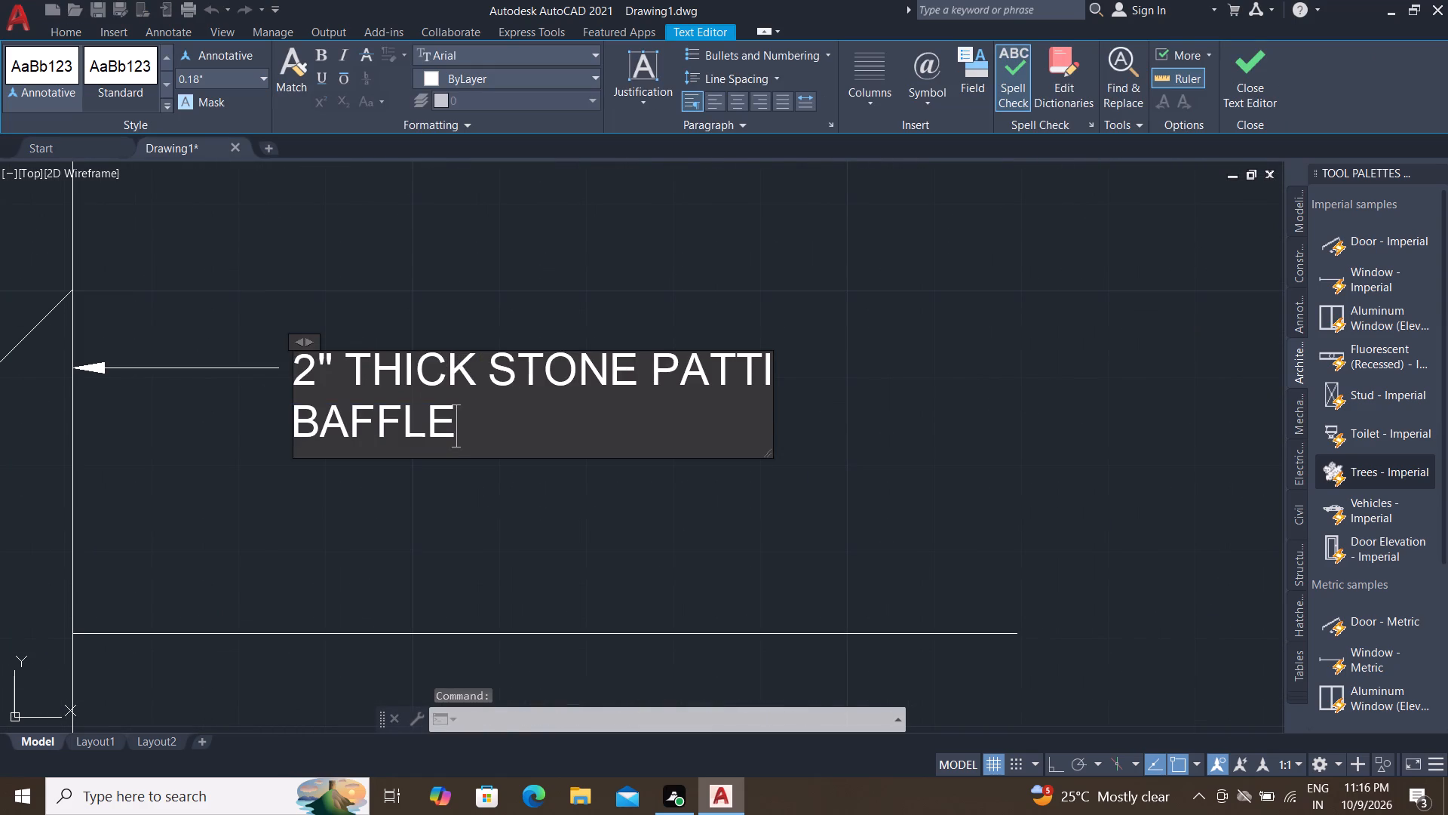
click(475, 404)
drag(469, 403, 461, 404)
triple_click(459, 404)
click(452, 414)
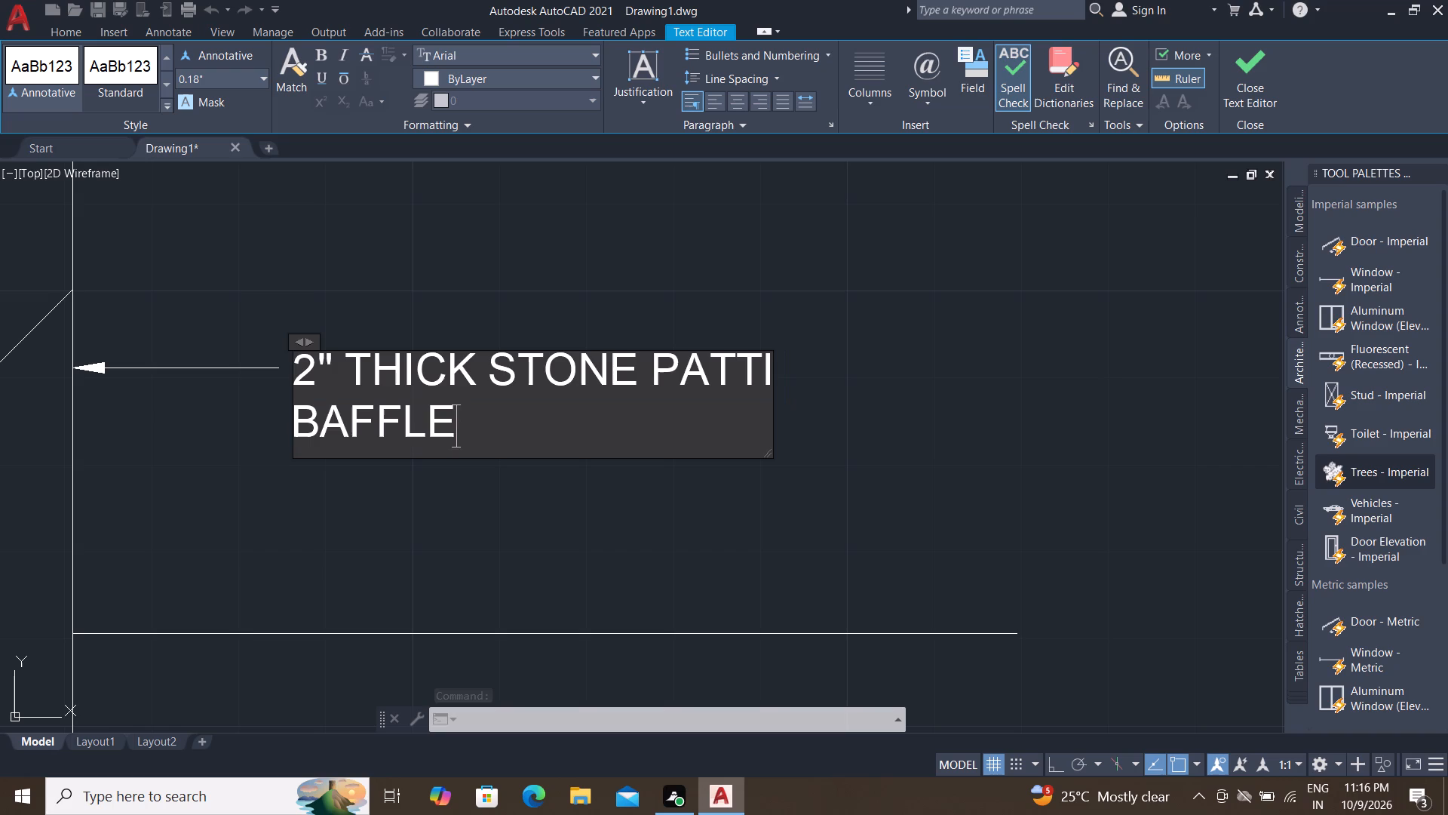
double_click(454, 410)
click(460, 405)
double_click(459, 405)
double_click(450, 398)
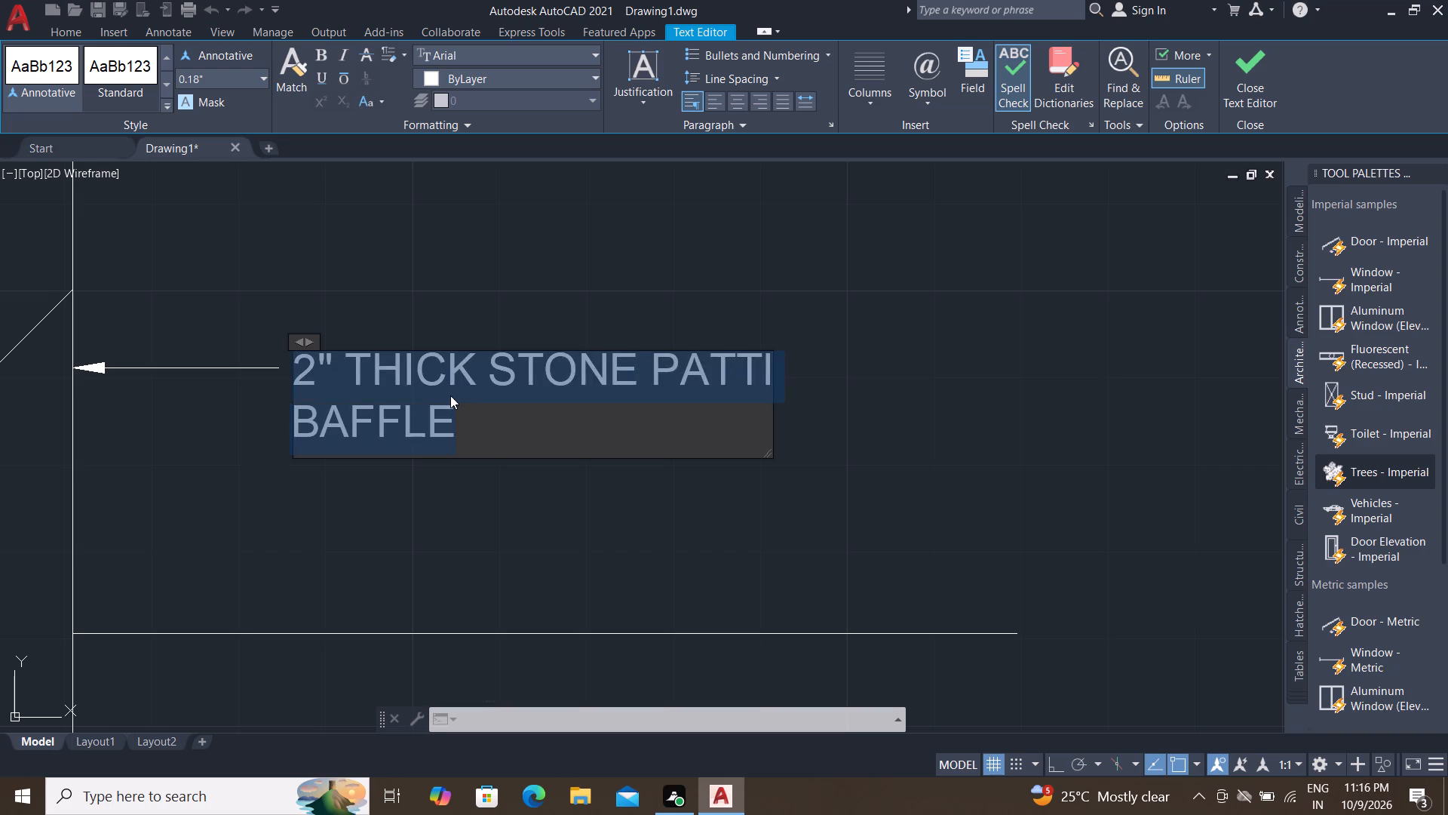
triple_click(449, 394)
click(448, 394)
click(446, 398)
drag(452, 408, 458, 421)
triple_click(456, 422)
triple_click(455, 423)
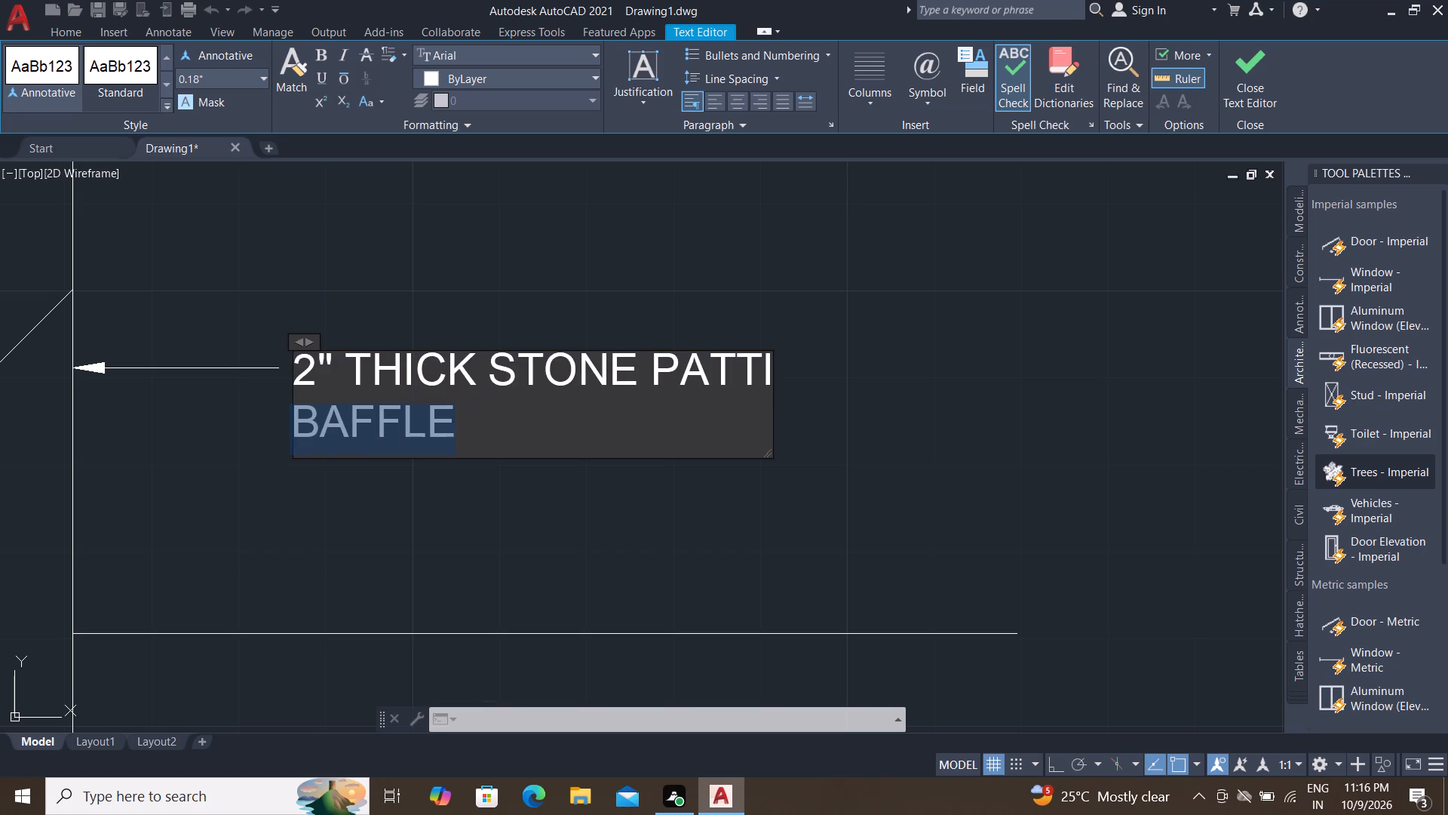
triple_click(452, 419)
triple_click(452, 418)
drag(452, 417, 452, 417)
drag(452, 417, 454, 408)
double_click(456, 394)
double_click(456, 392)
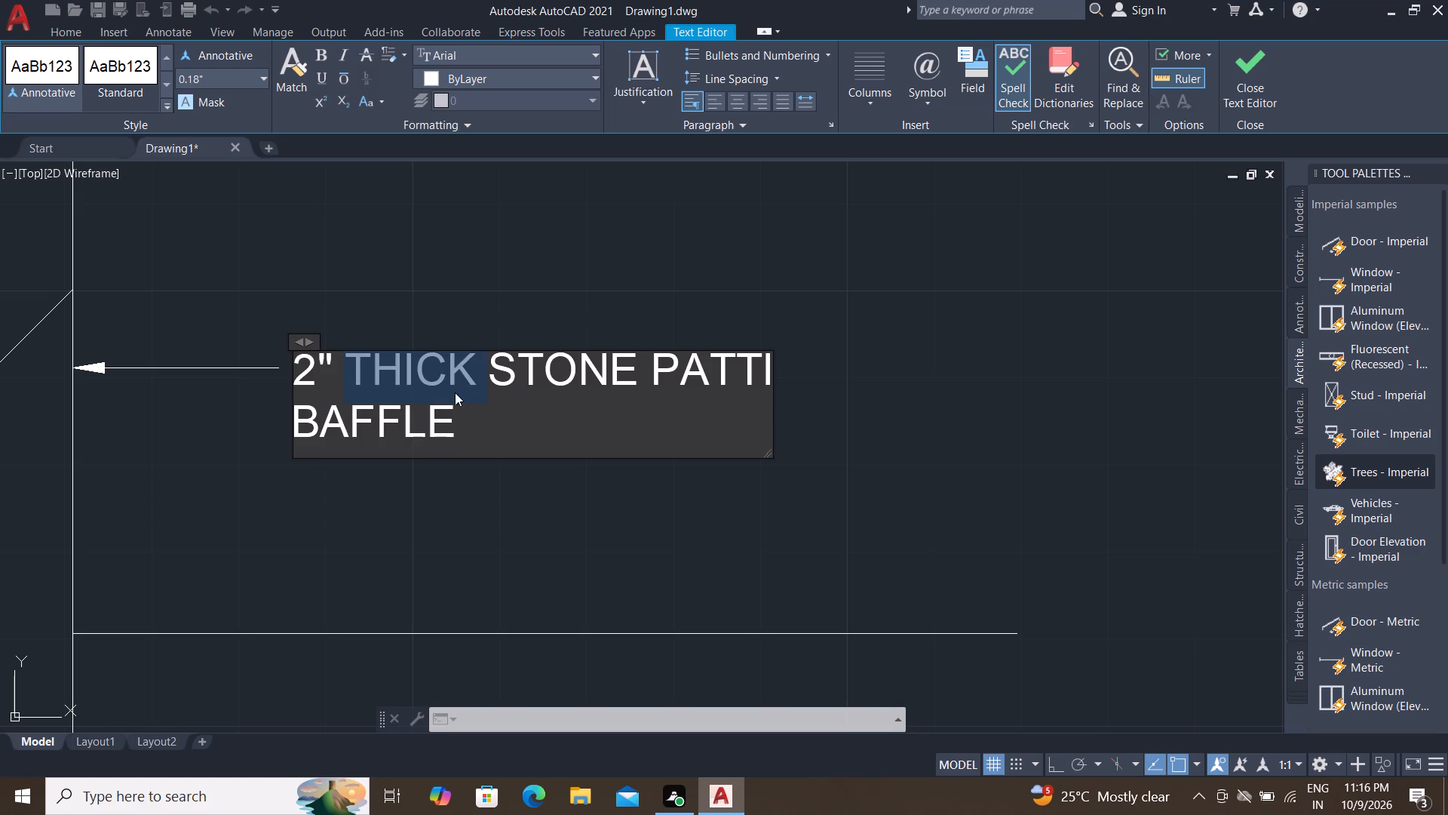
click(293, 356)
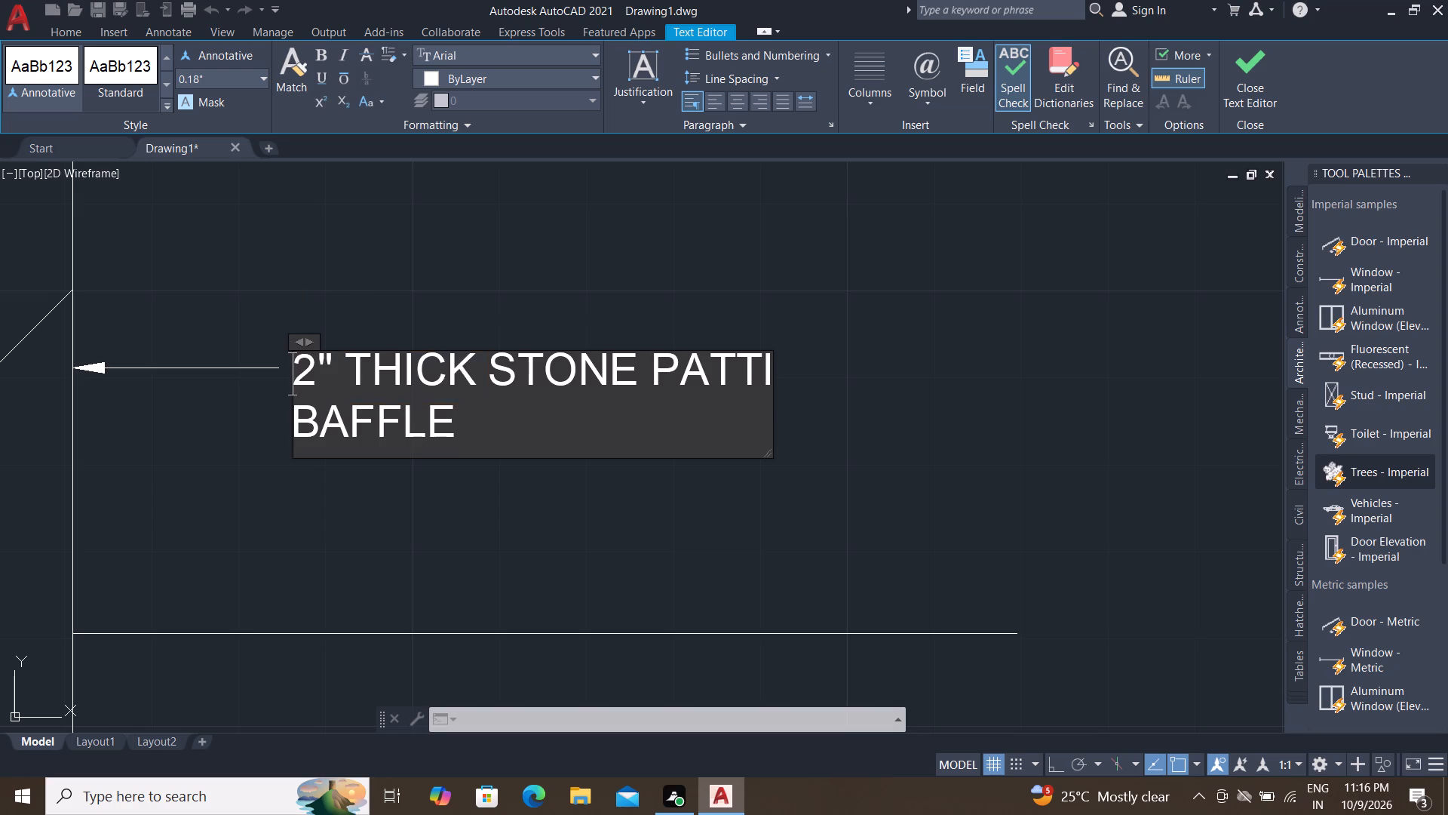
double_click(297, 357)
triple_click(302, 361)
double_click(308, 366)
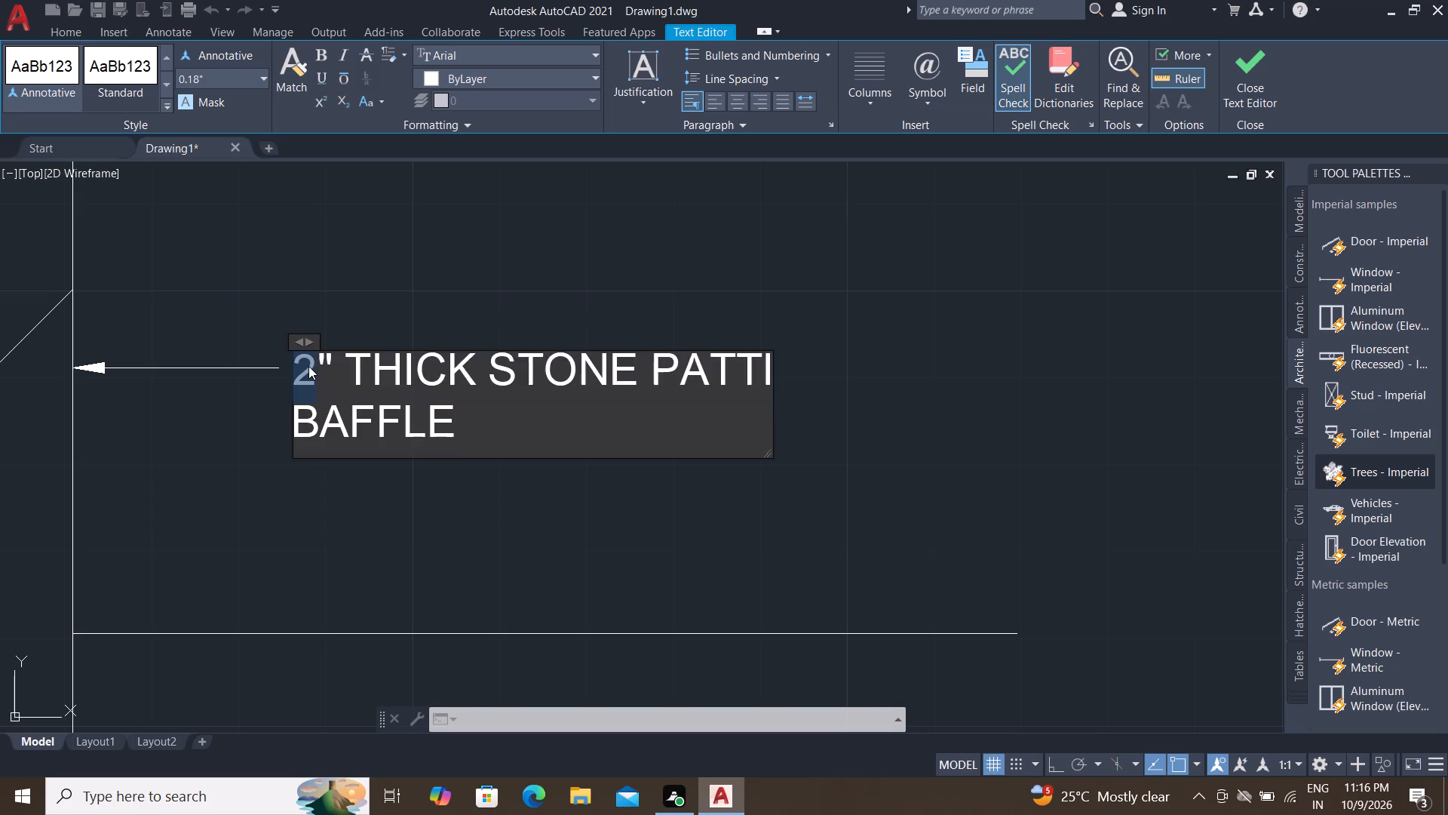
double_click(308, 366)
double_click(313, 370)
double_click(313, 370)
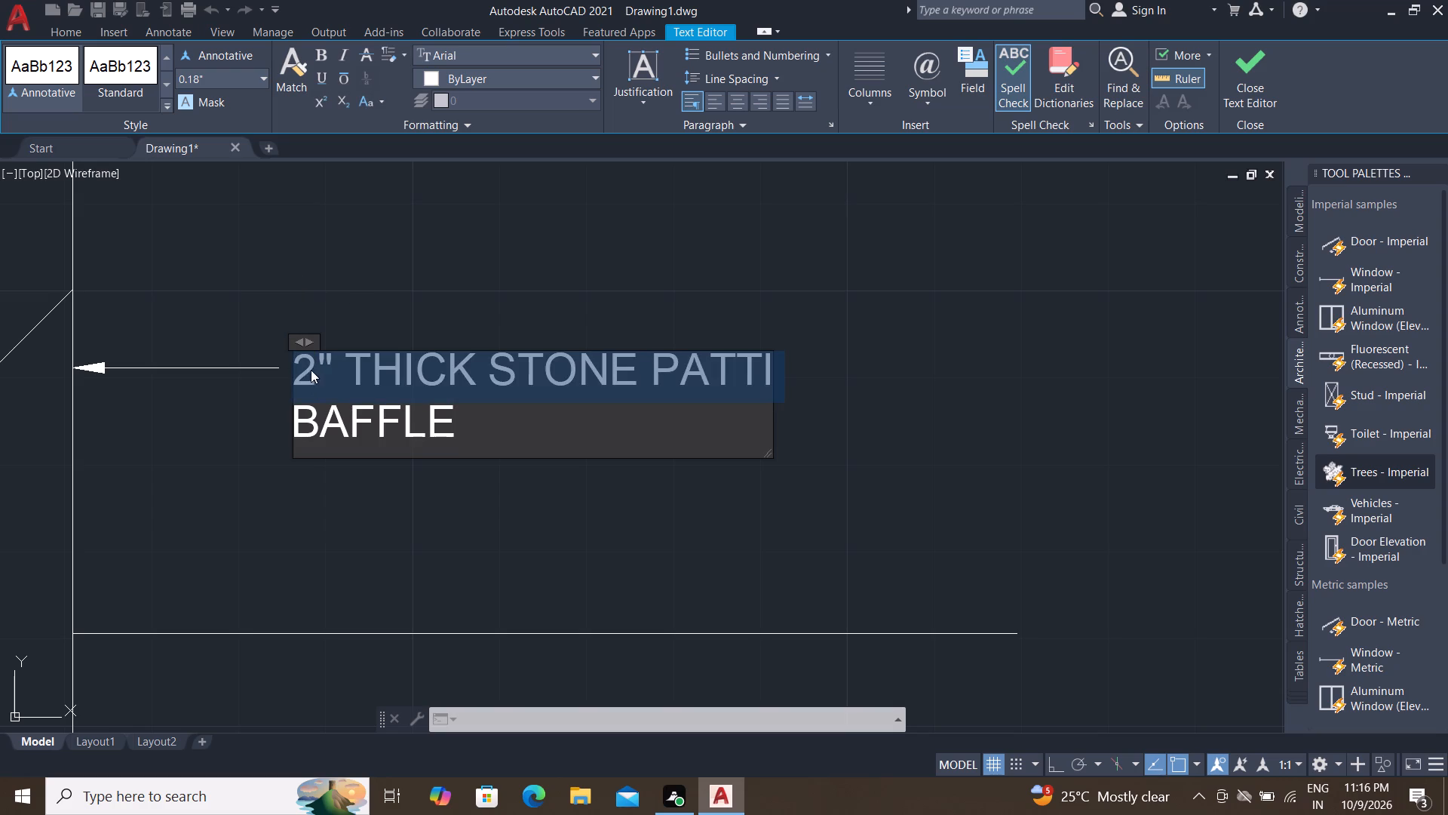
double_click(311, 374)
click(311, 376)
double_click(314, 376)
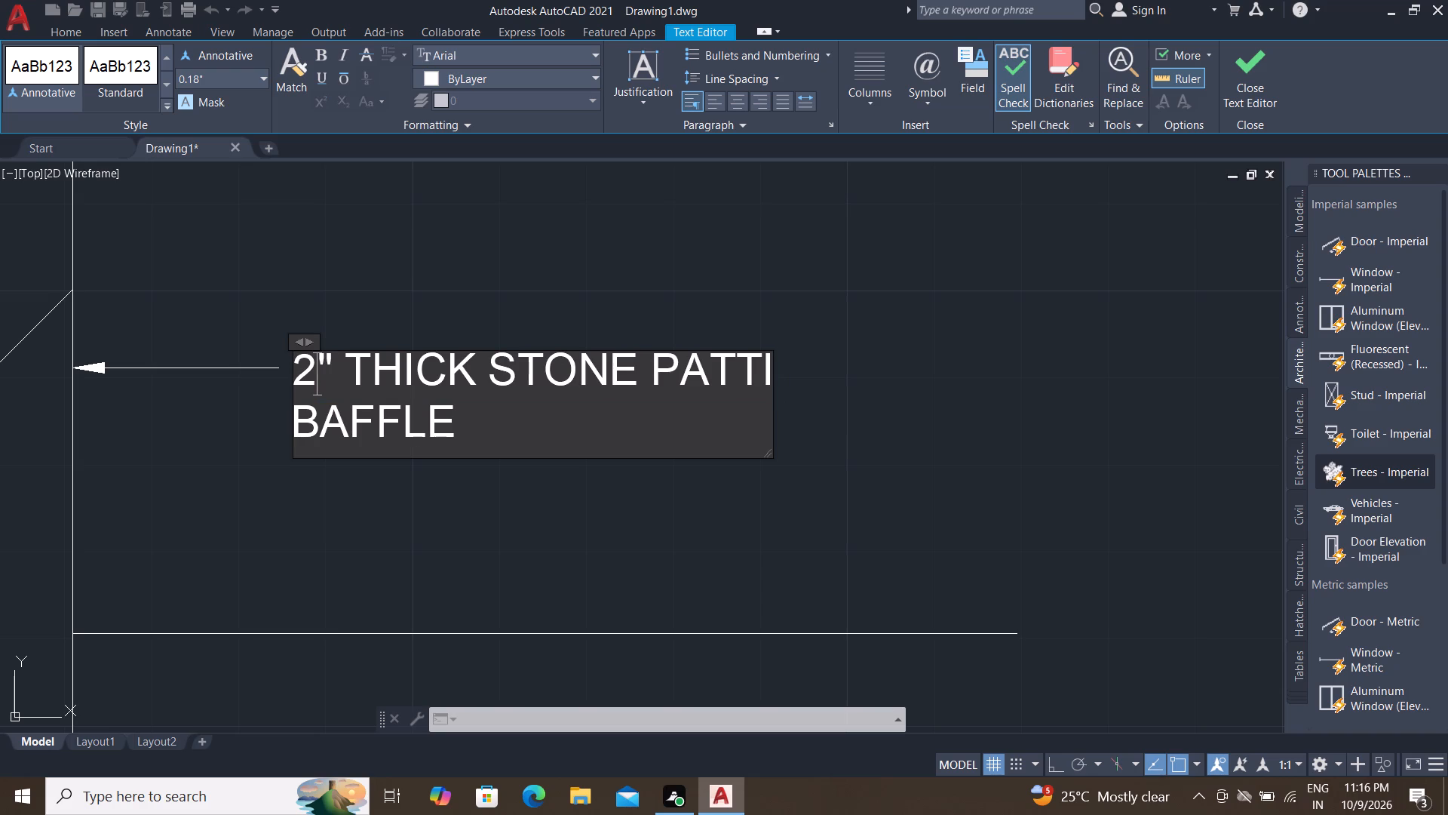
click(321, 377)
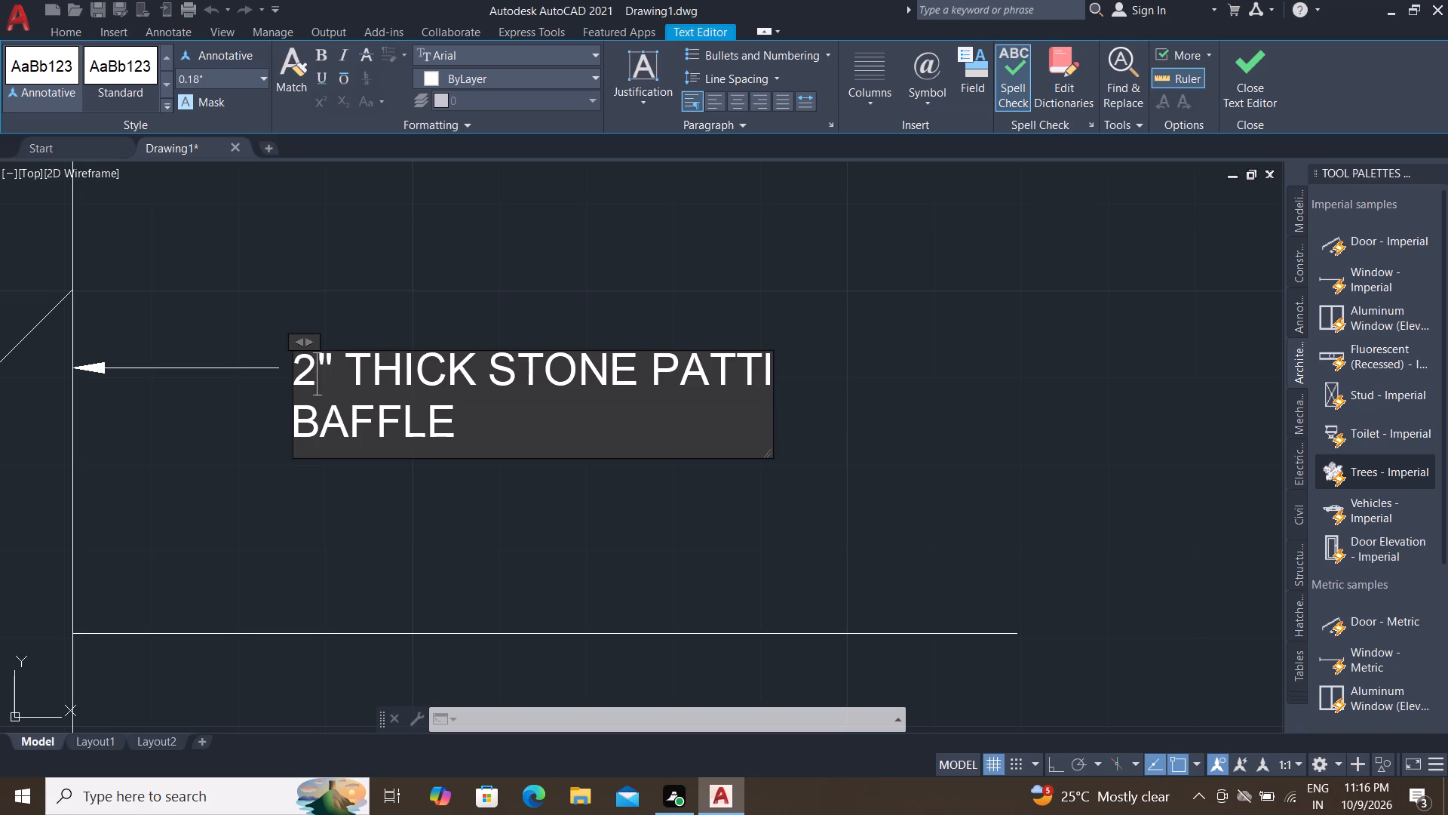
double_click(301, 380)
click(305, 381)
triple_click(301, 361)
click(214, 84)
key(BackSpace)
key(2)
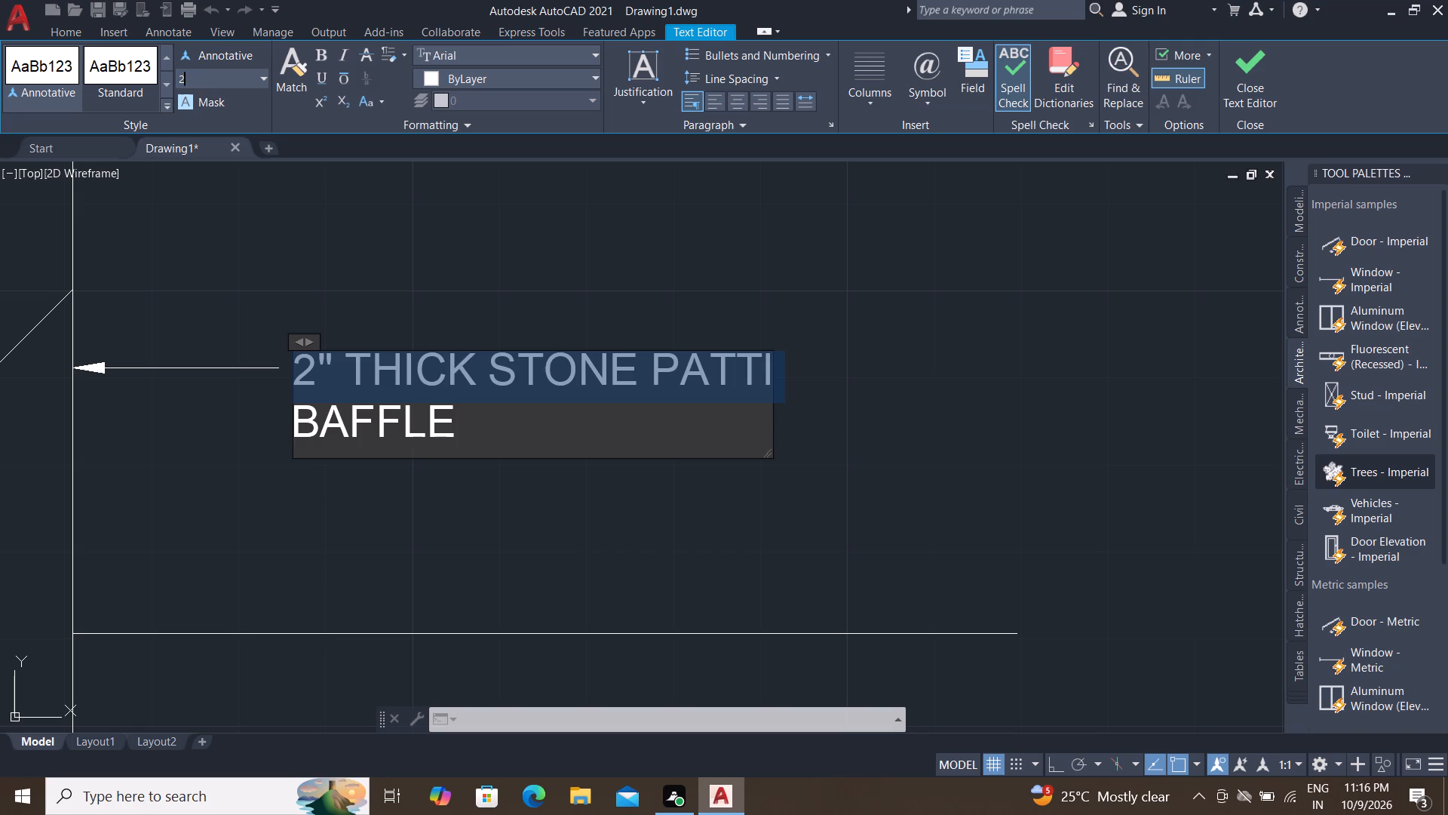
key(shift+quotedbl)
key(Return)
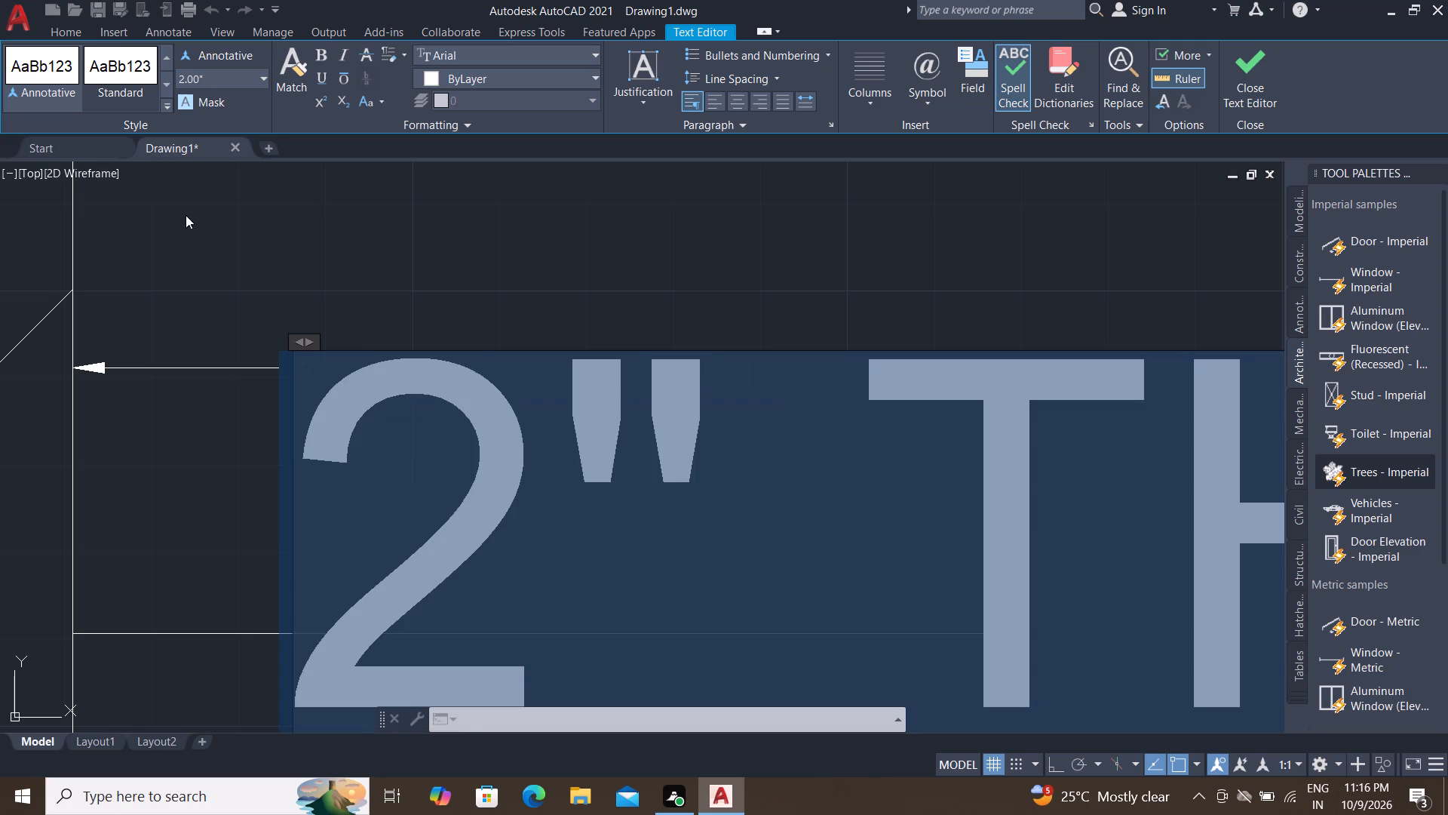
click(204, 244)
Set the text height of the leader note's second line, BAFFLE, to 2" as well.
scroll(250, 308, down, 6)
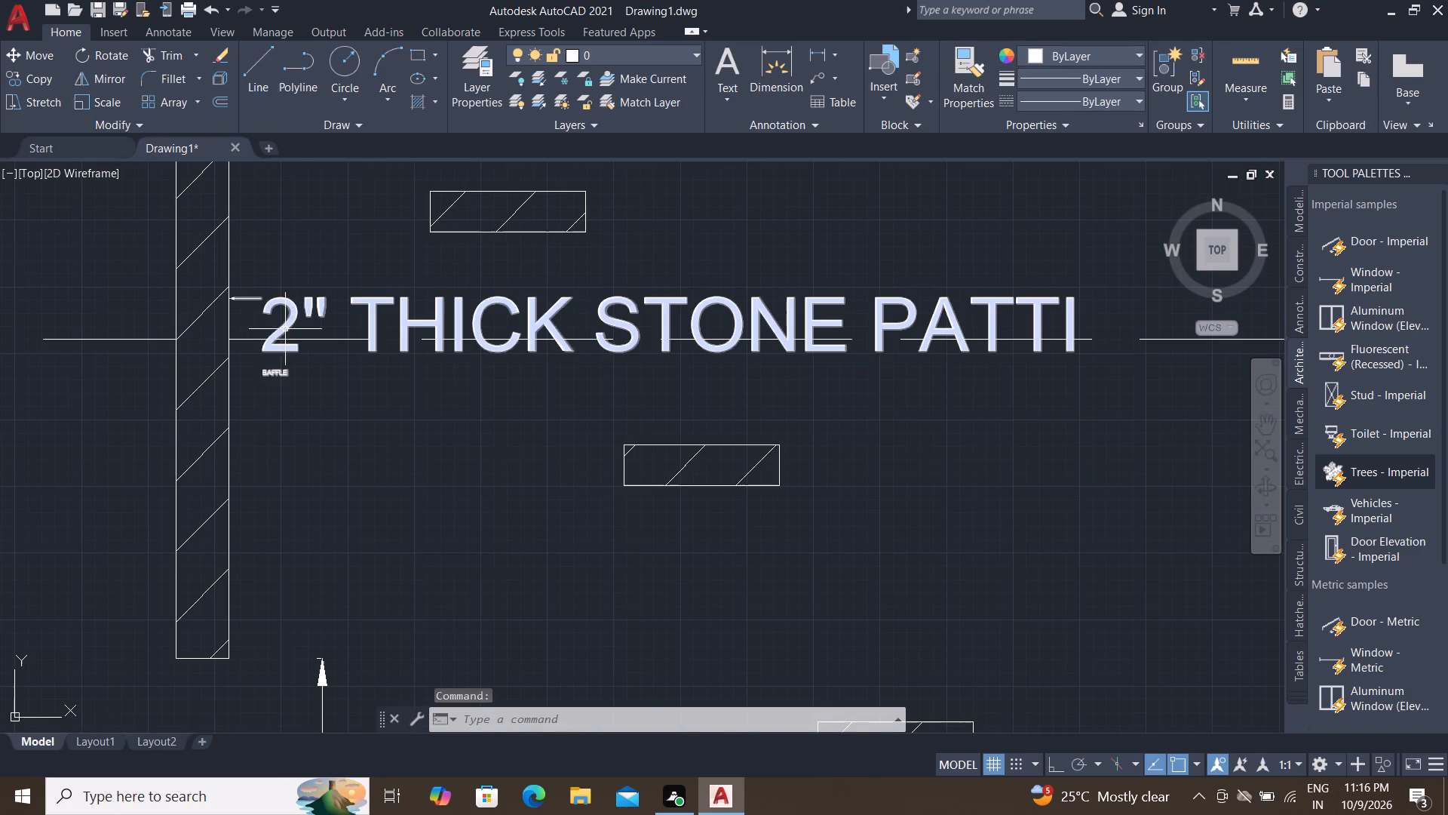
triple_click(295, 310)
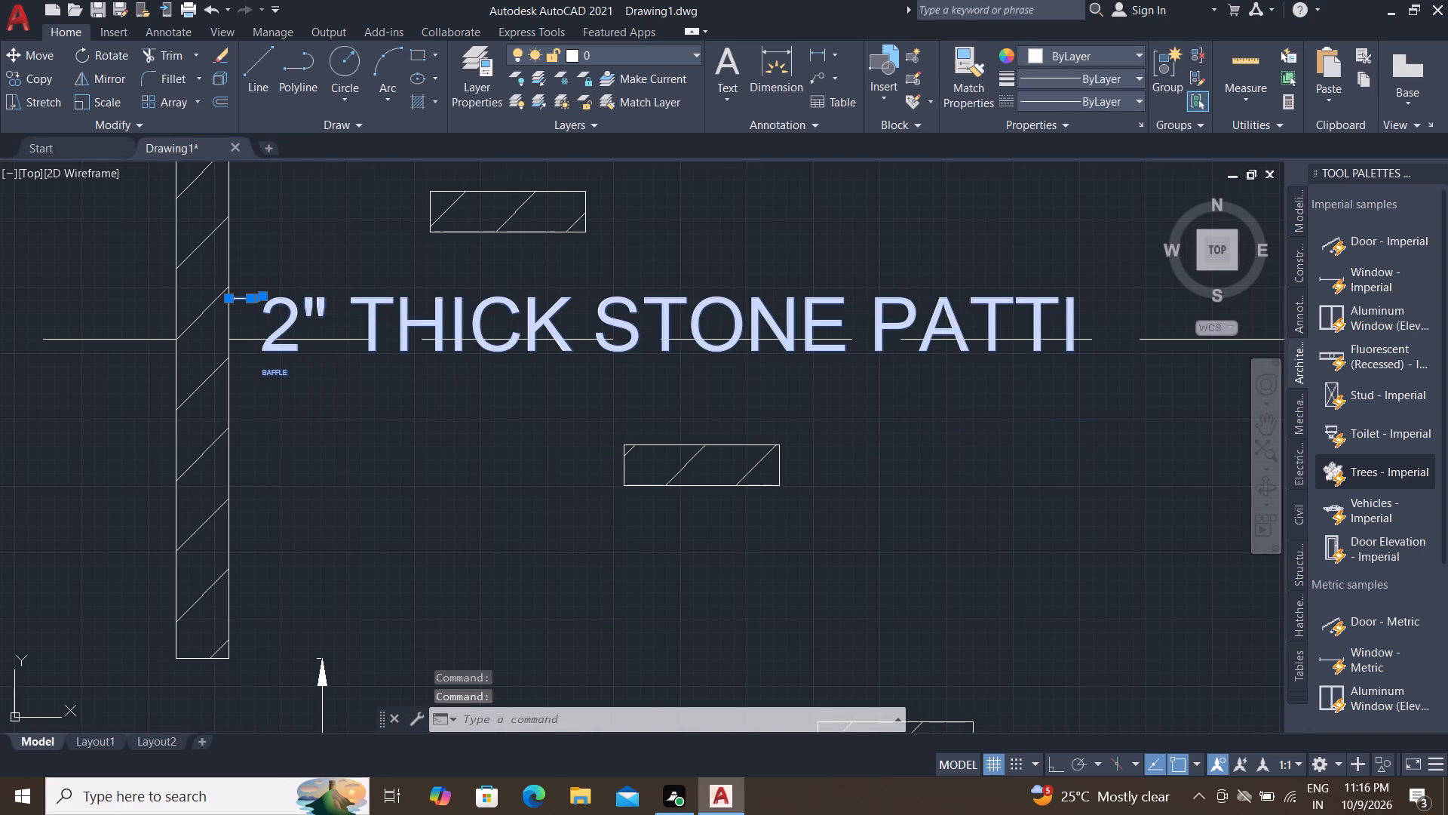
scroll(277, 381, up, 3)
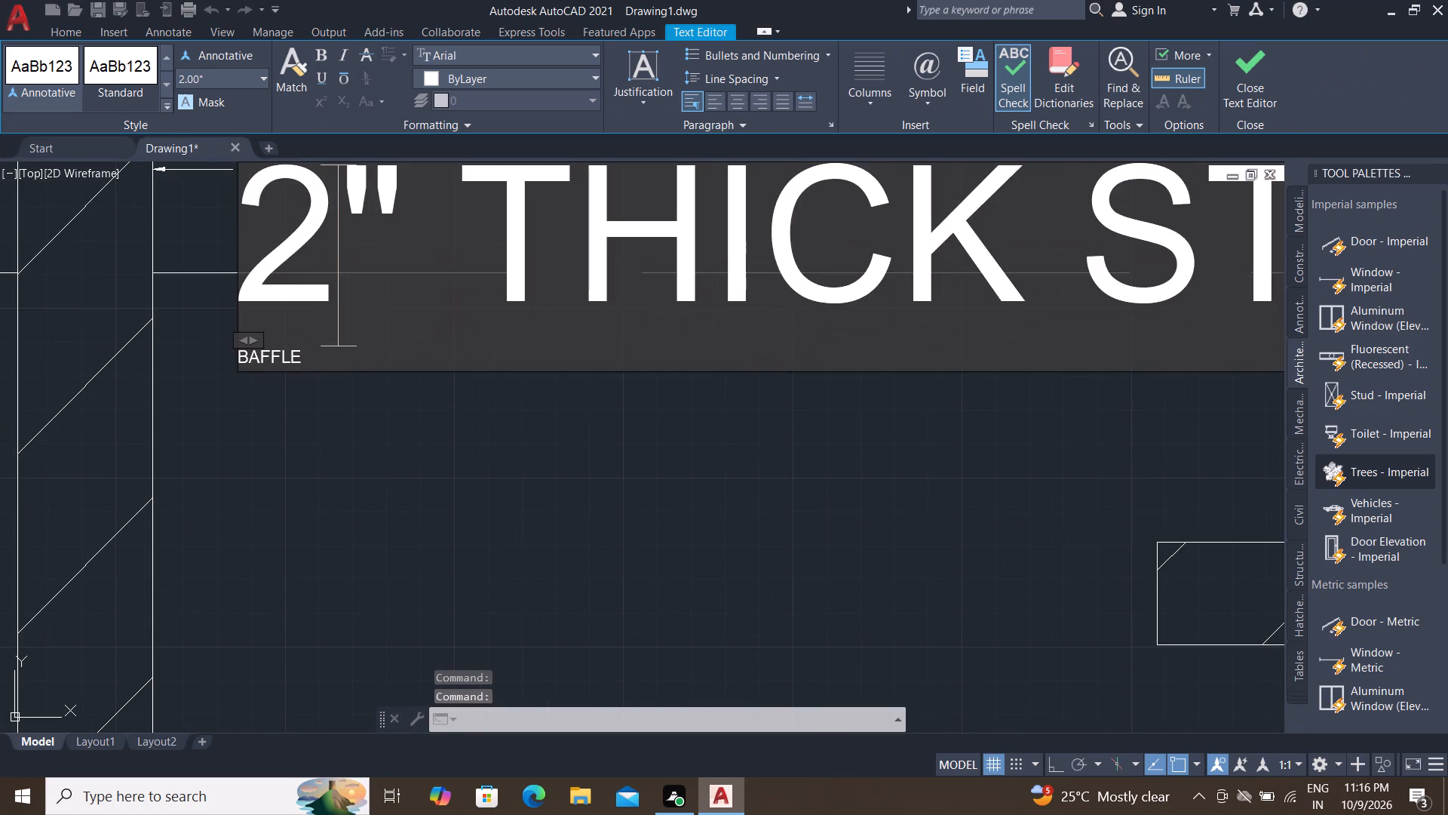
triple_click(298, 358)
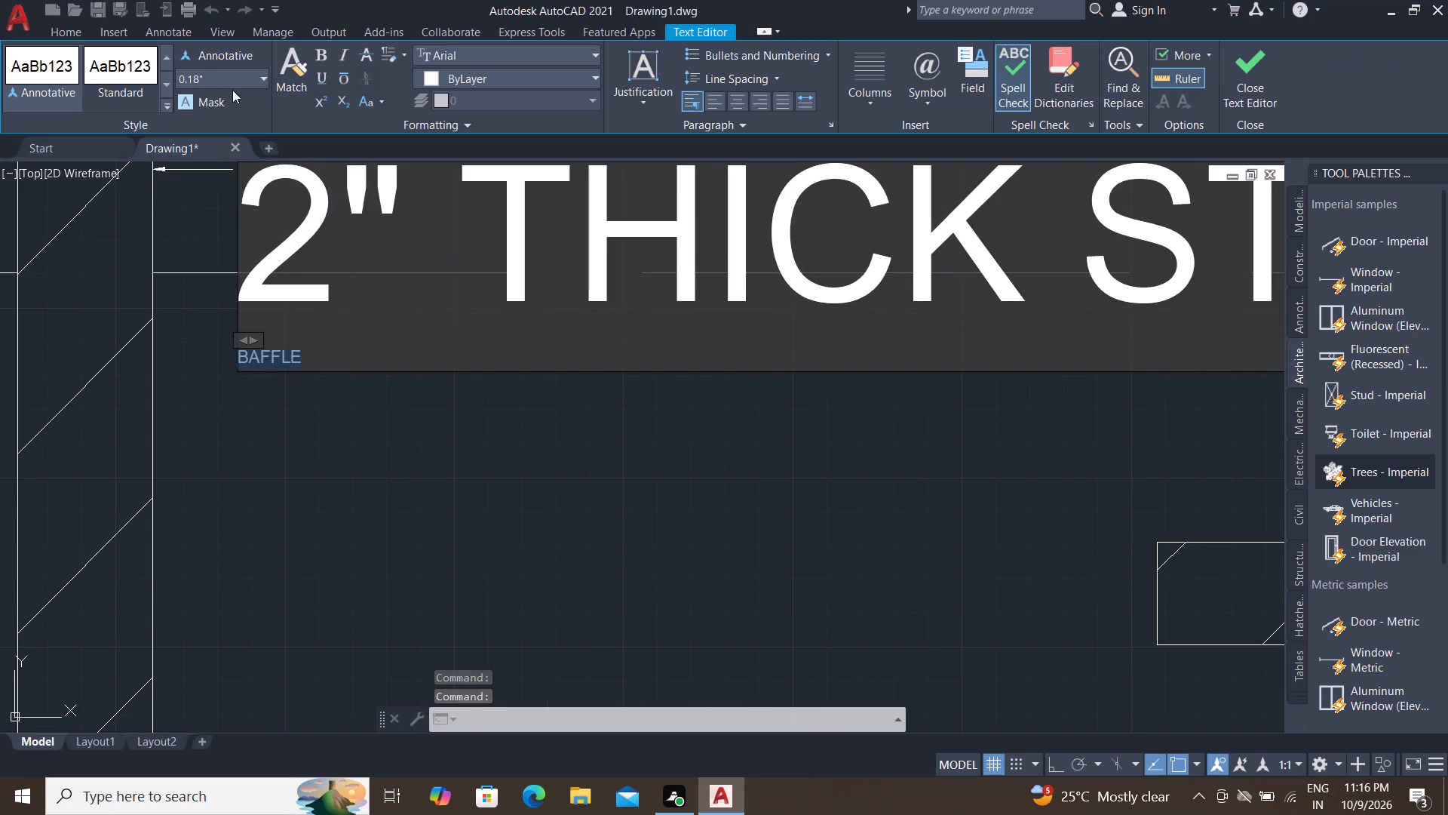
click(222, 80)
key(BackSpace)
key(2)
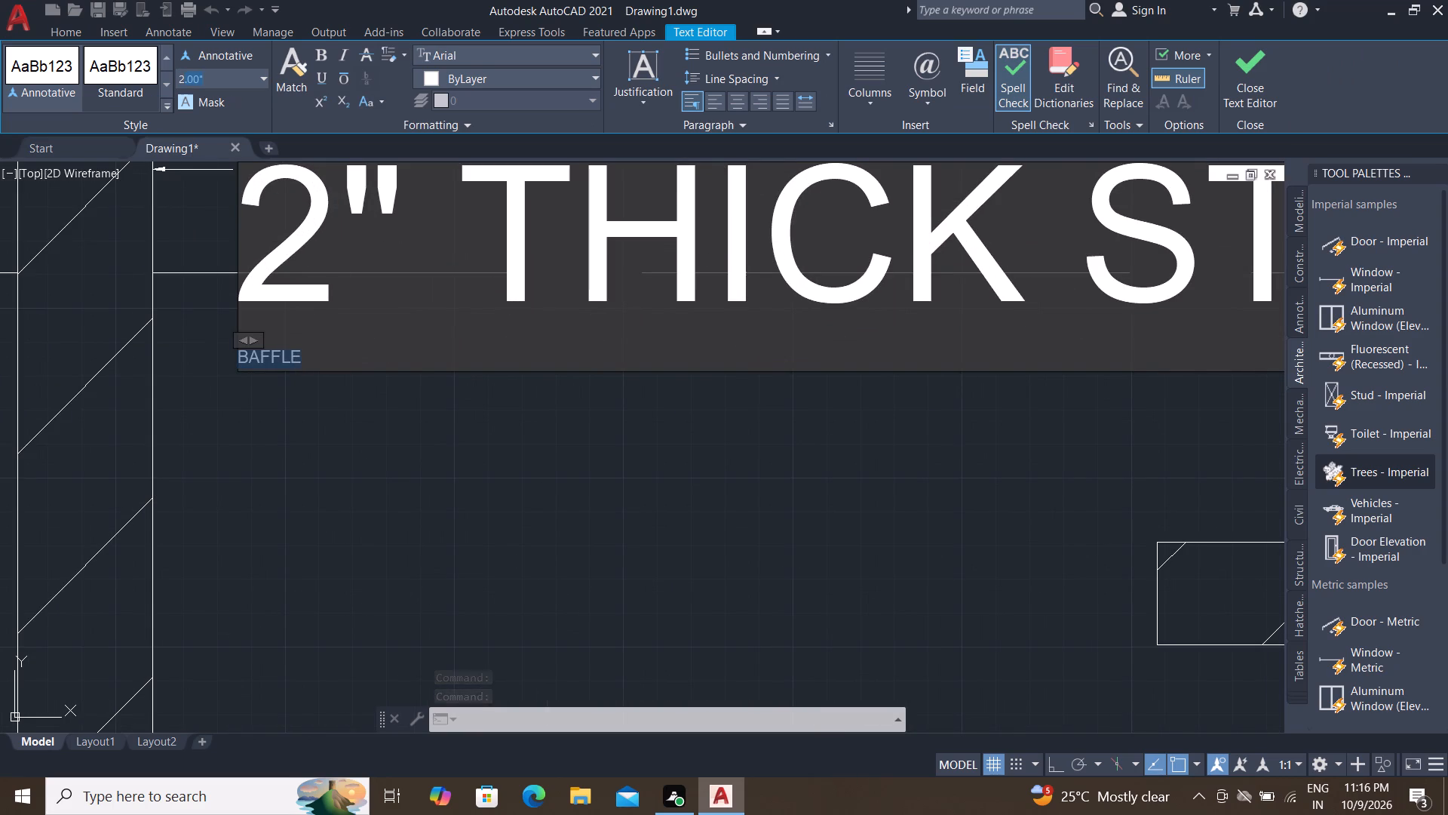
key(shift+quotedbl)
key(Return)
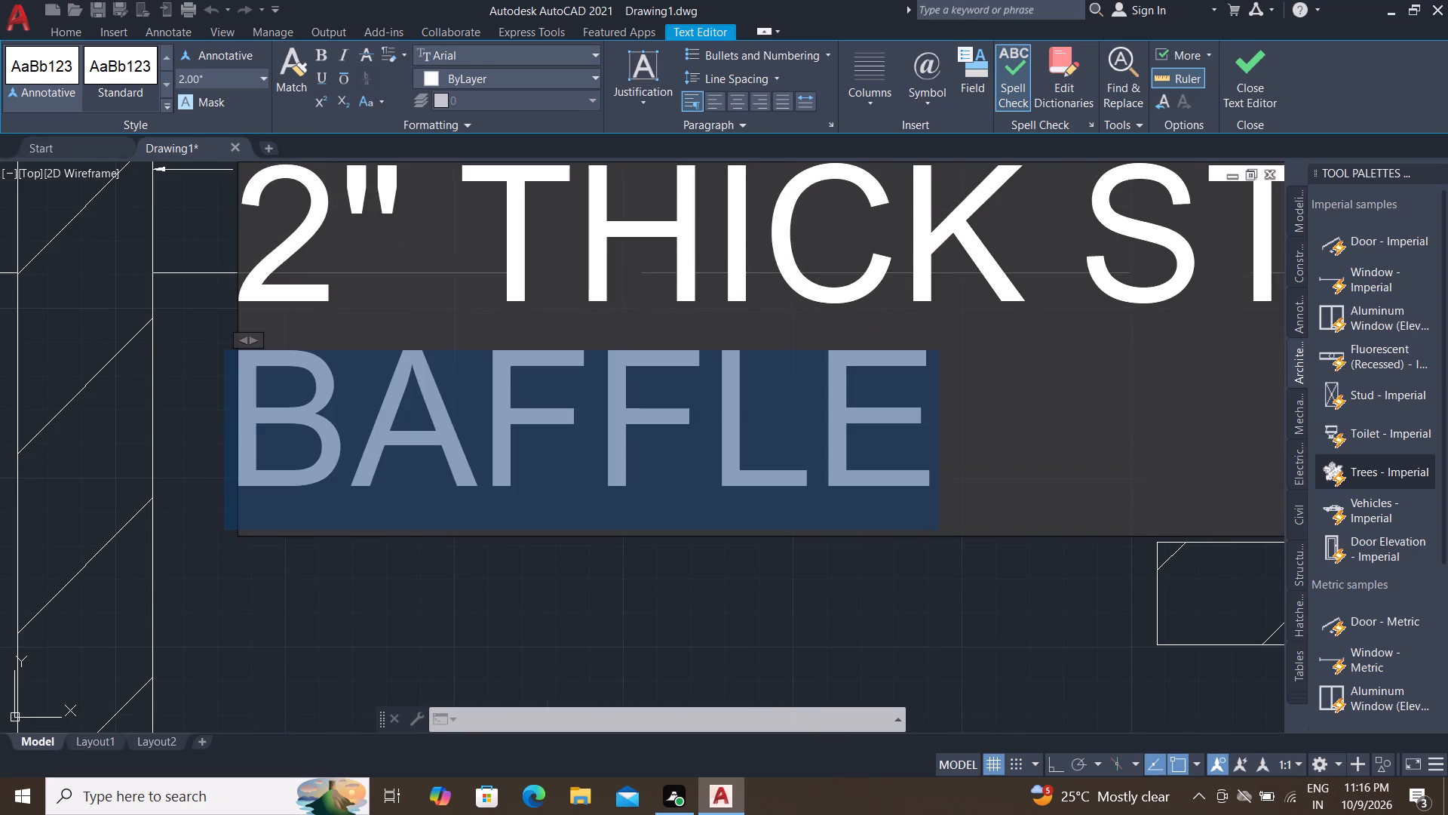
click(207, 438)
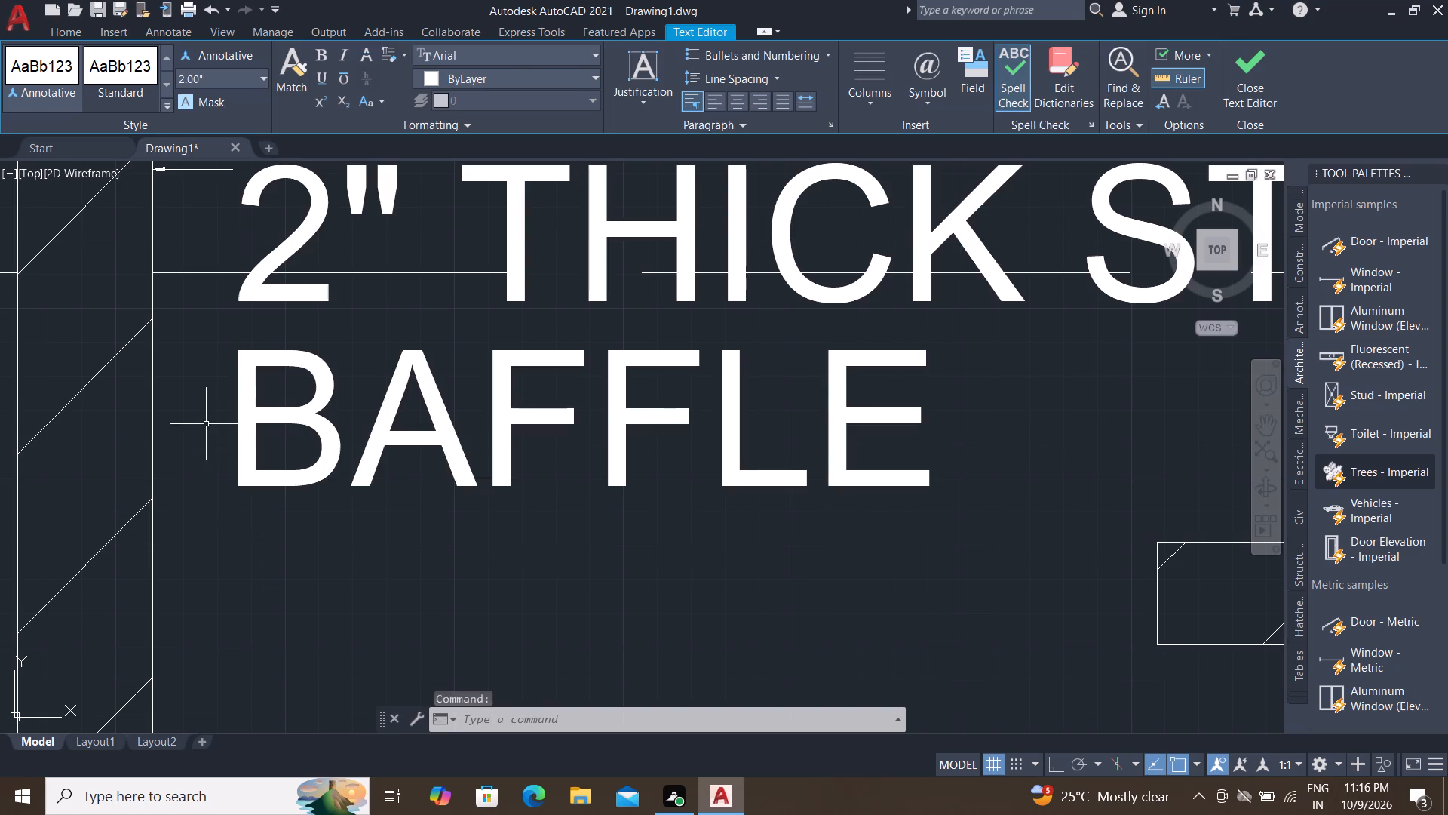
Move the baffle leader note straight up about 0.89" along the hatched partition's right face.
click(293, 229)
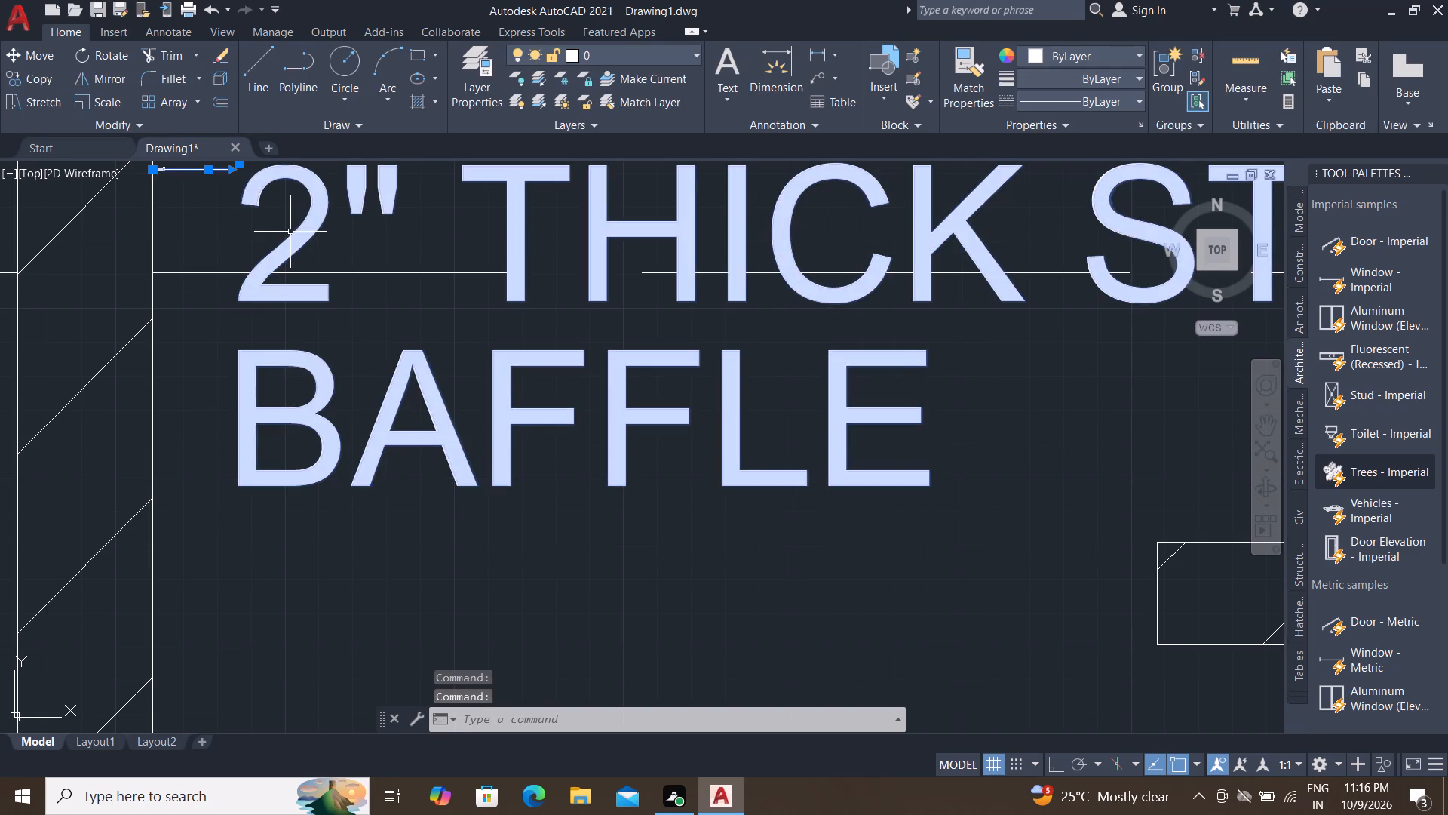
middle_drag(289, 232, 296, 653)
scroll(289, 232, up, 1)
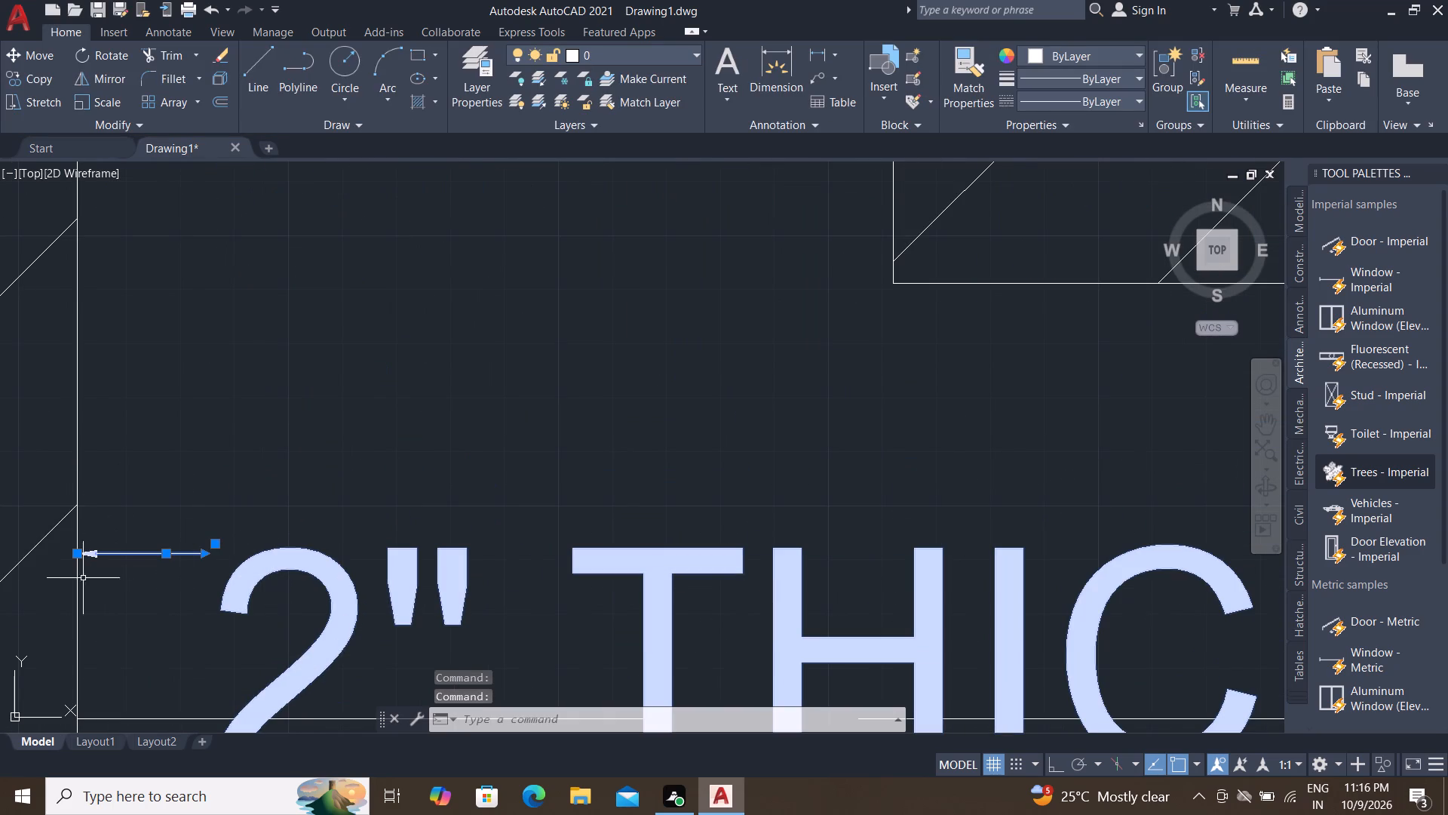
key(m)
key(space)
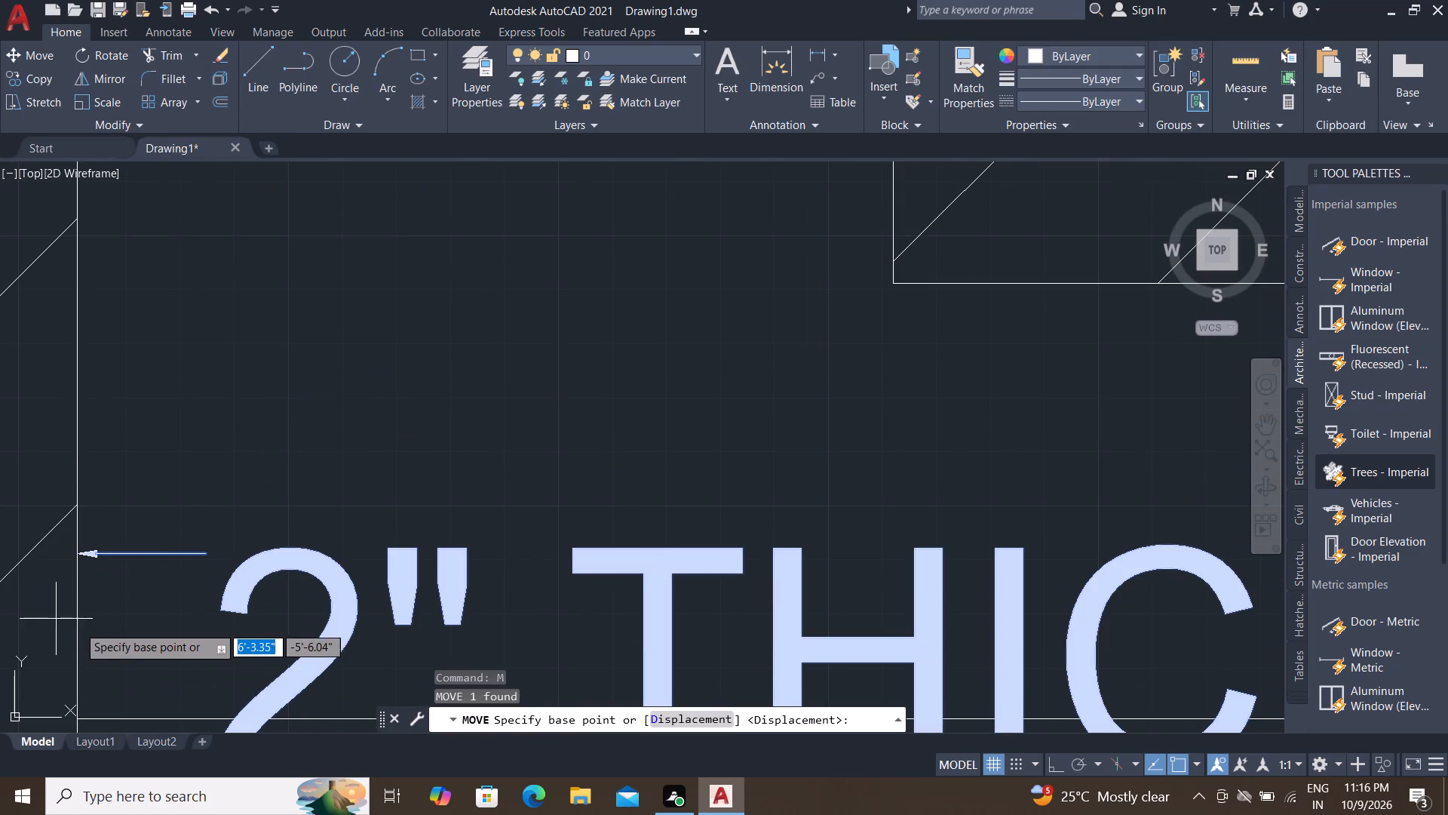
click(74, 555)
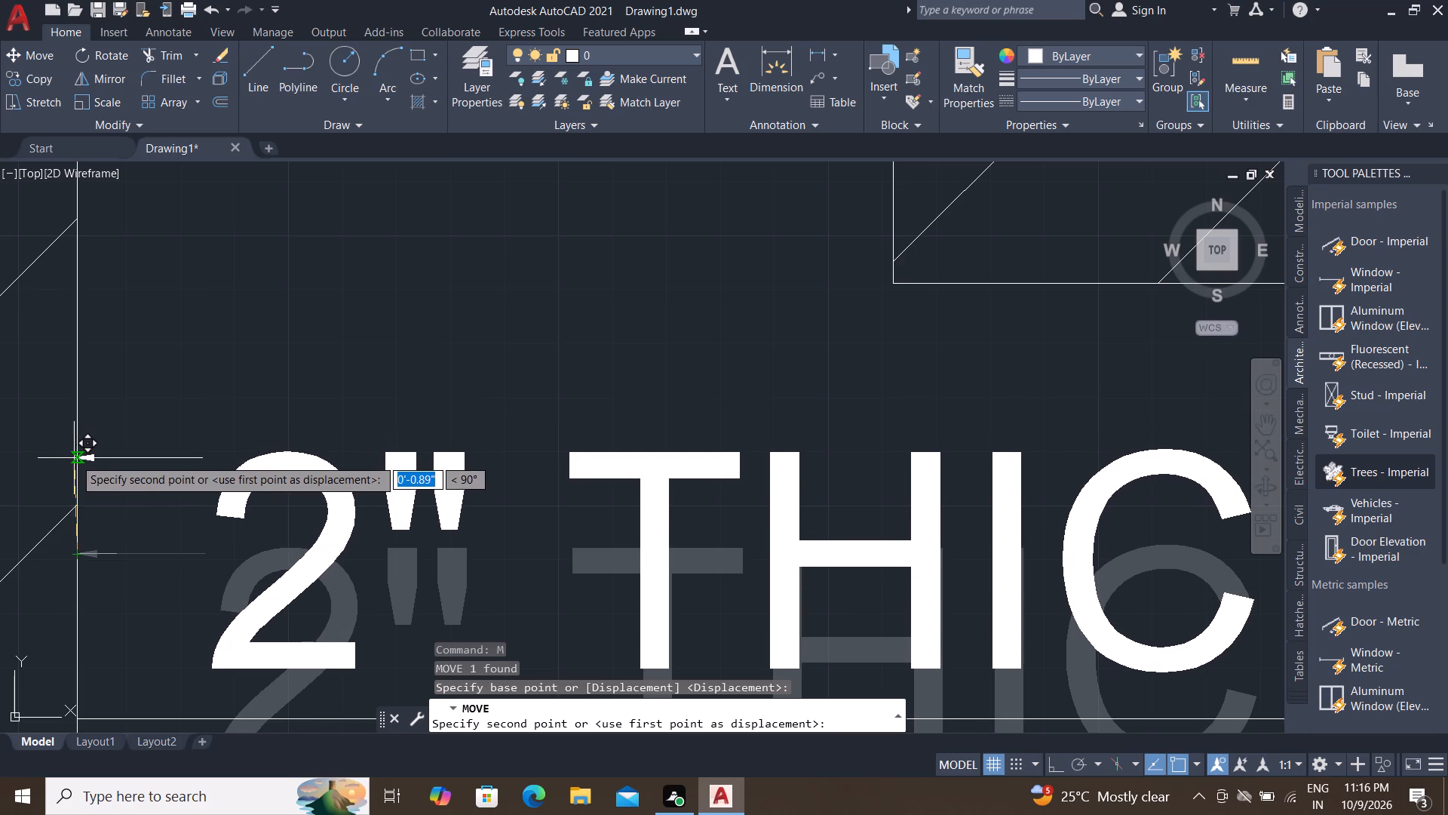
click(74, 458)
scroll(85, 435, down, 6)
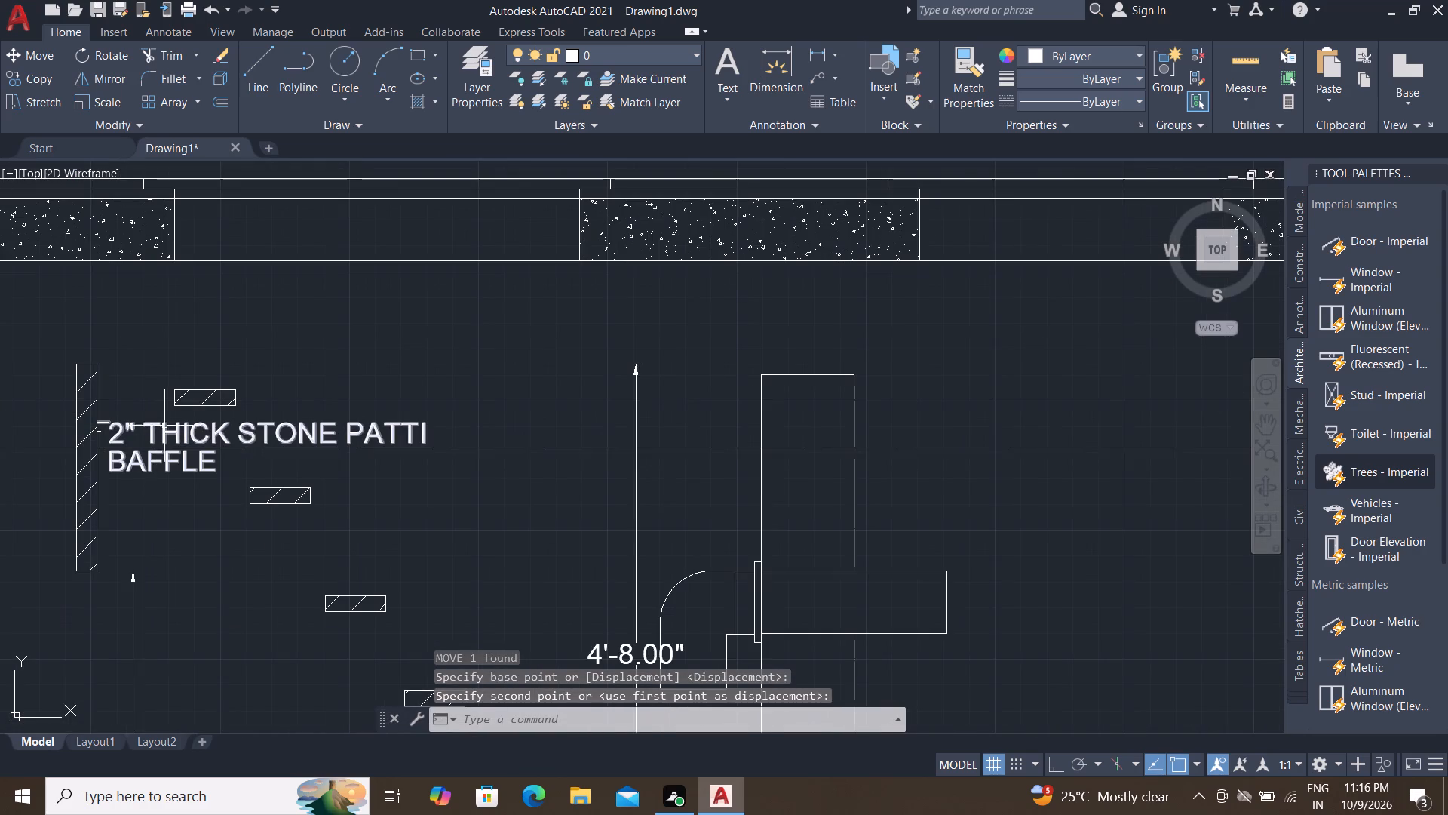
key(Escape)
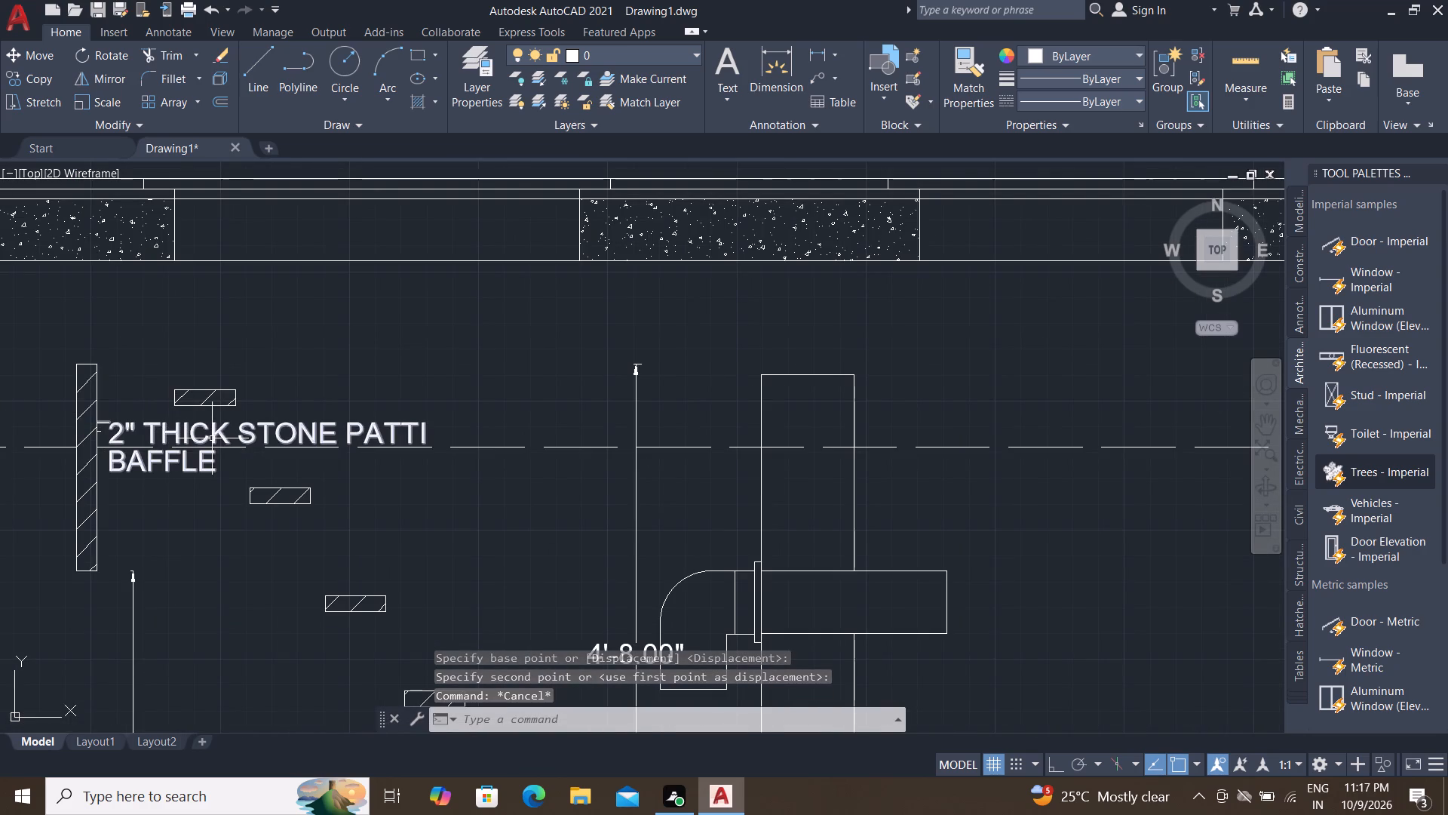
key(Escape)
Check the enlarged baffle note's legibility against the plan and section, and examine the section's top slab.
triple_click(199, 439)
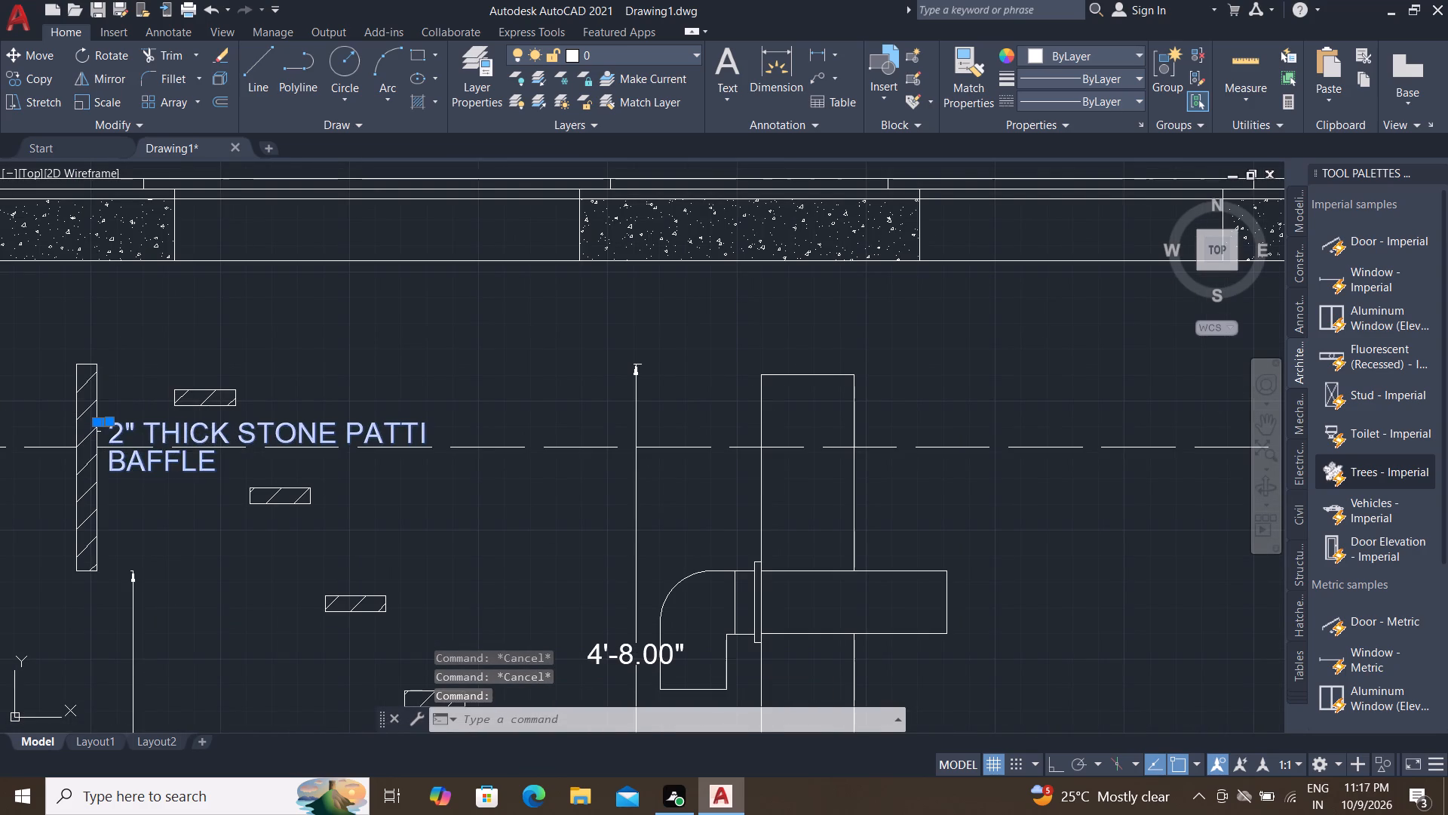
scroll(201, 439, down, 4)
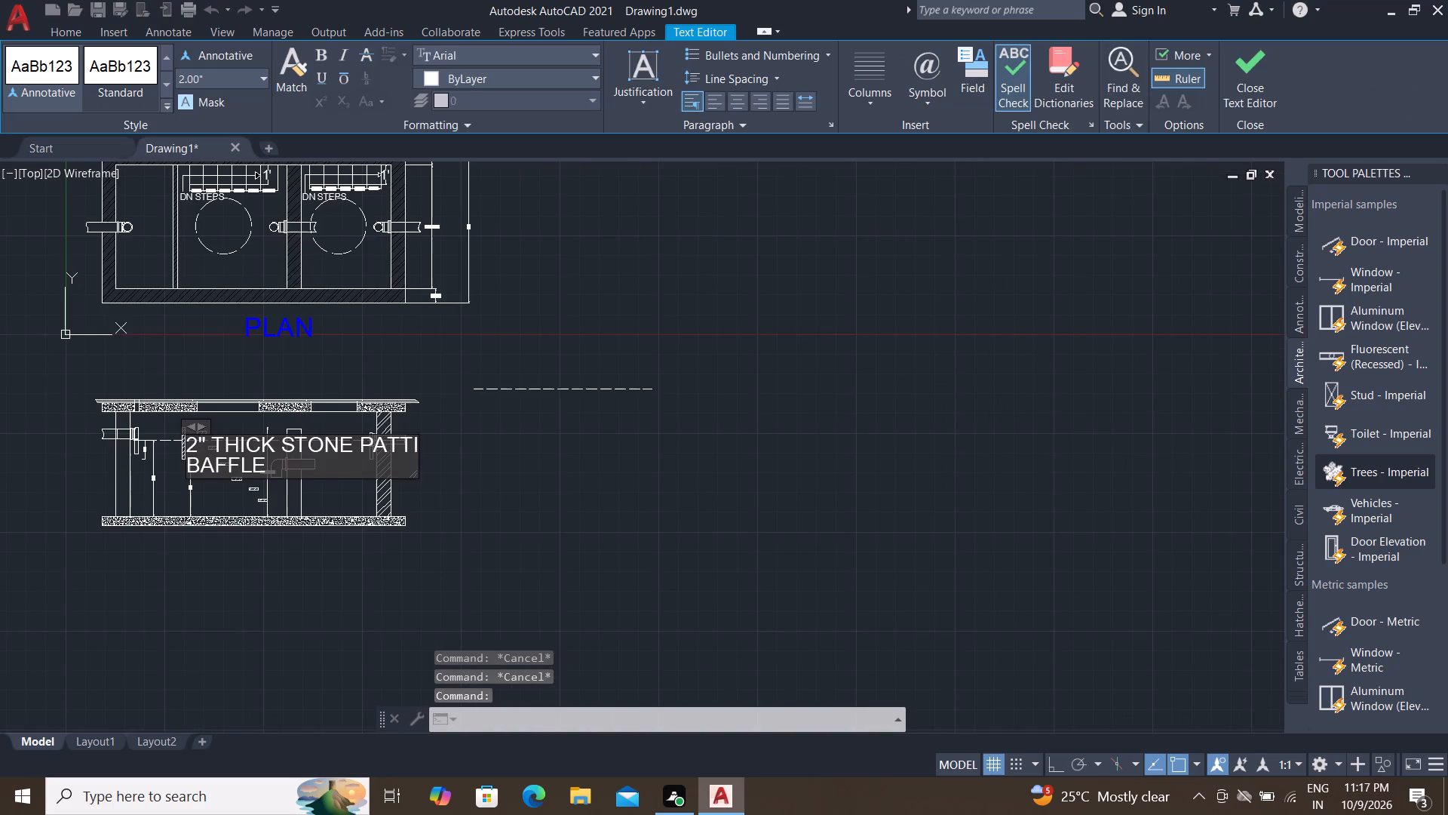
key(Escape)
scroll(205, 439, up, 3)
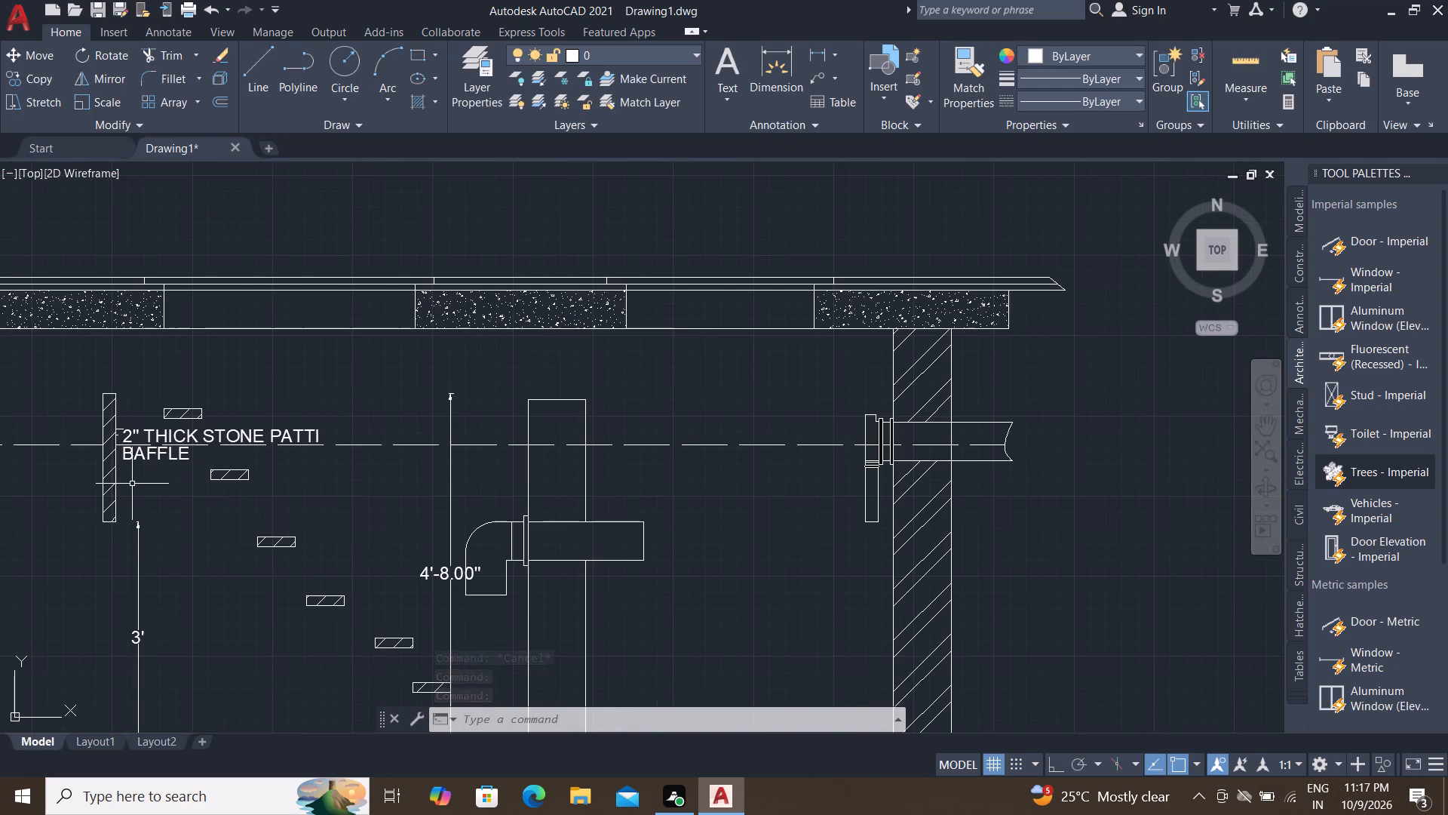
scroll(265, 342, down, 1)
middle_drag(271, 337, 549, 365)
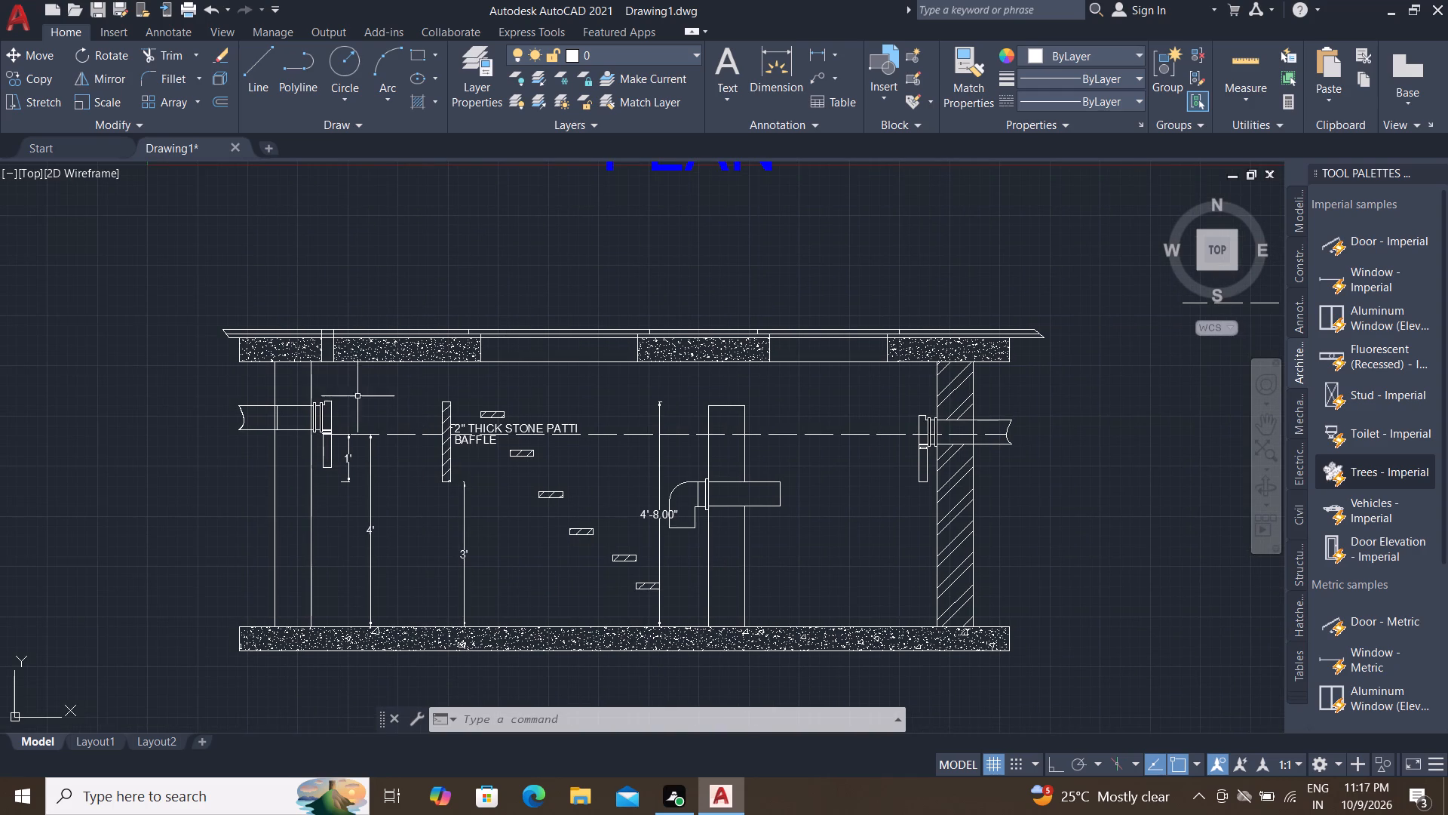
scroll(299, 283, up, 3)
scroll(384, 484, up, 1)
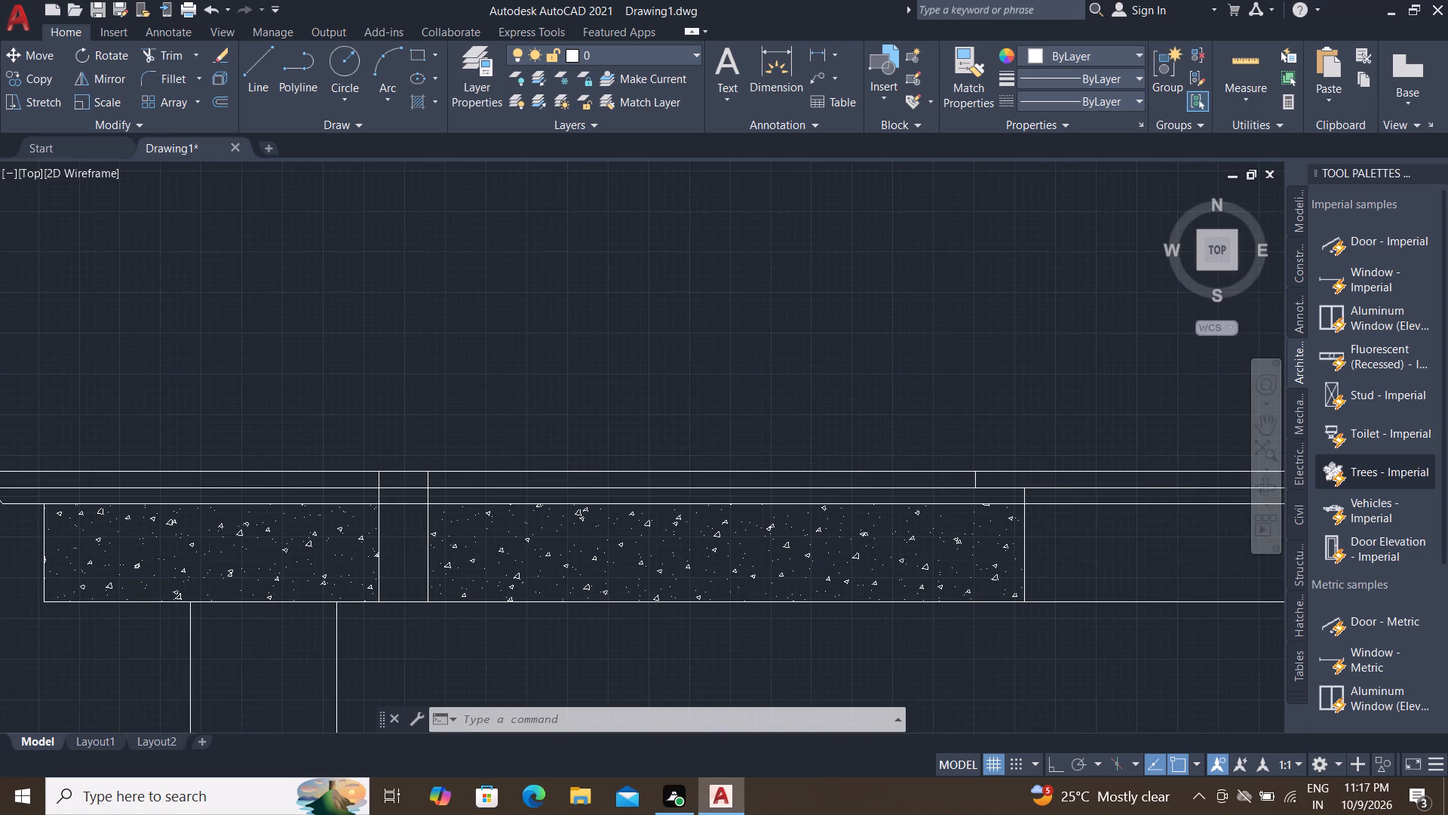
scroll(384, 484, up, 2)
scroll(382, 454, down, 4)
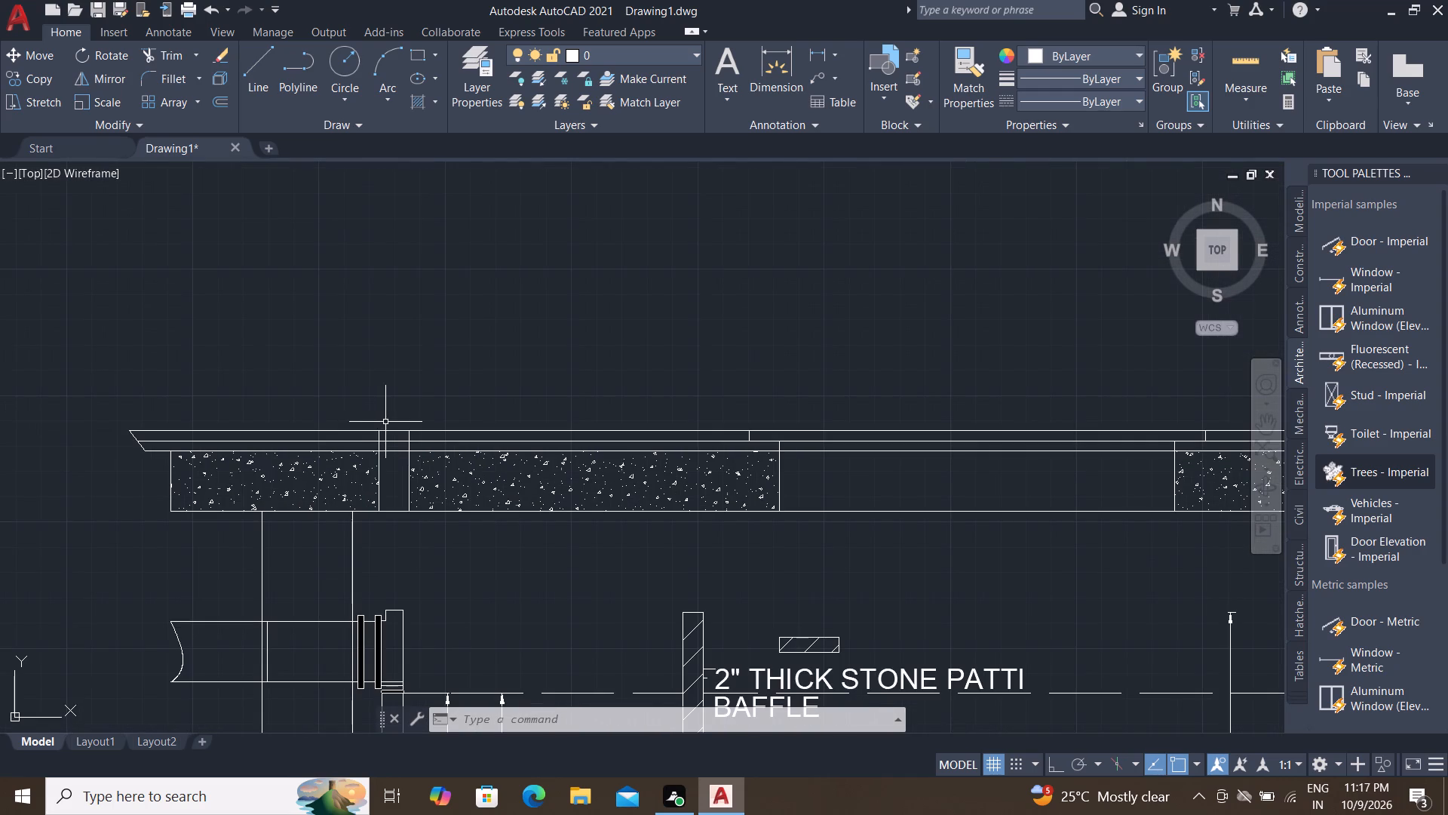
Draw a short vertical line upward from the slab's top surface, continuing the left side of the narrow gap between the concrete hatches.
key(l)
key(space)
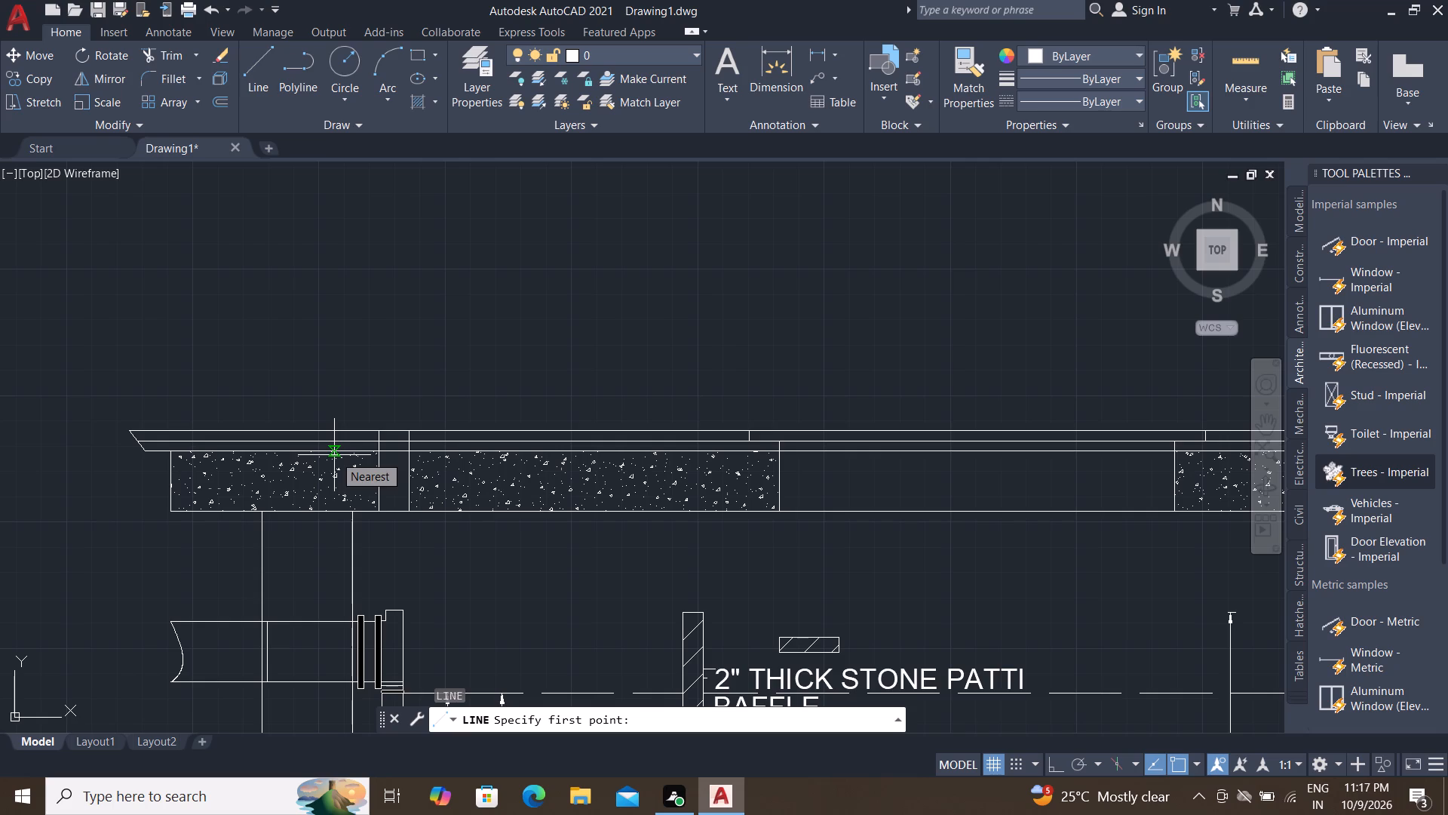
click(378, 426)
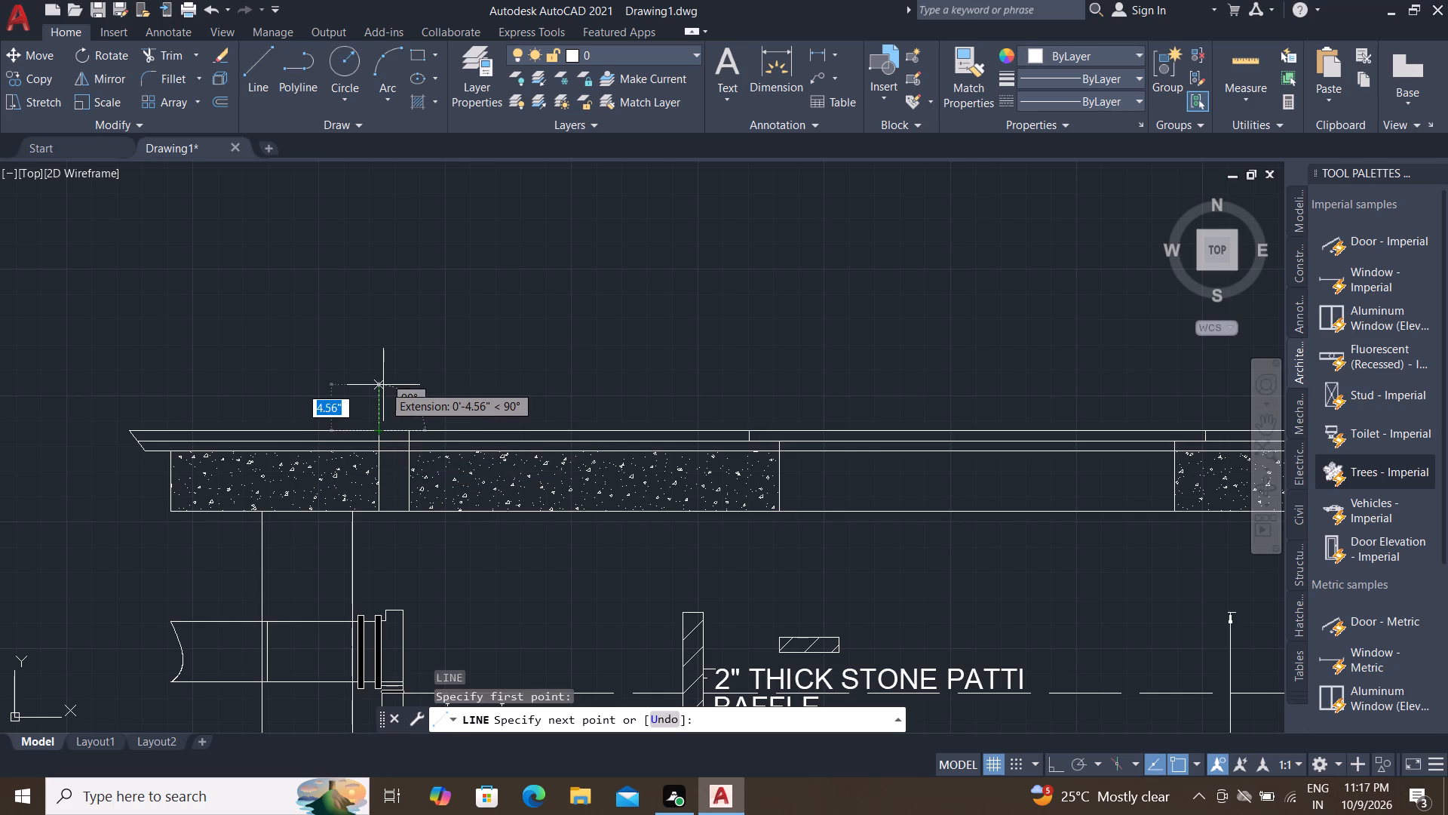
click(382, 396)
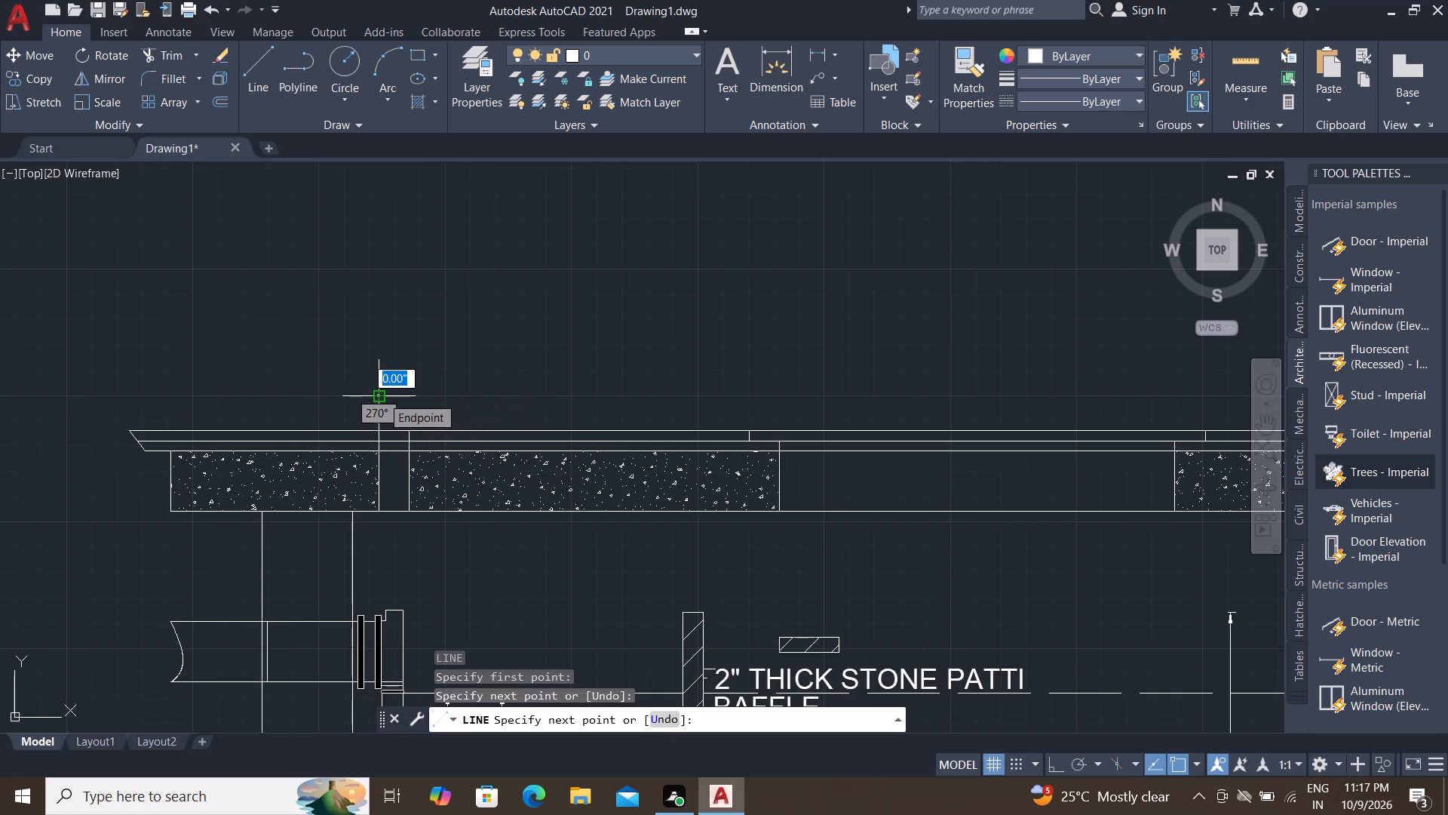
key(Escape)
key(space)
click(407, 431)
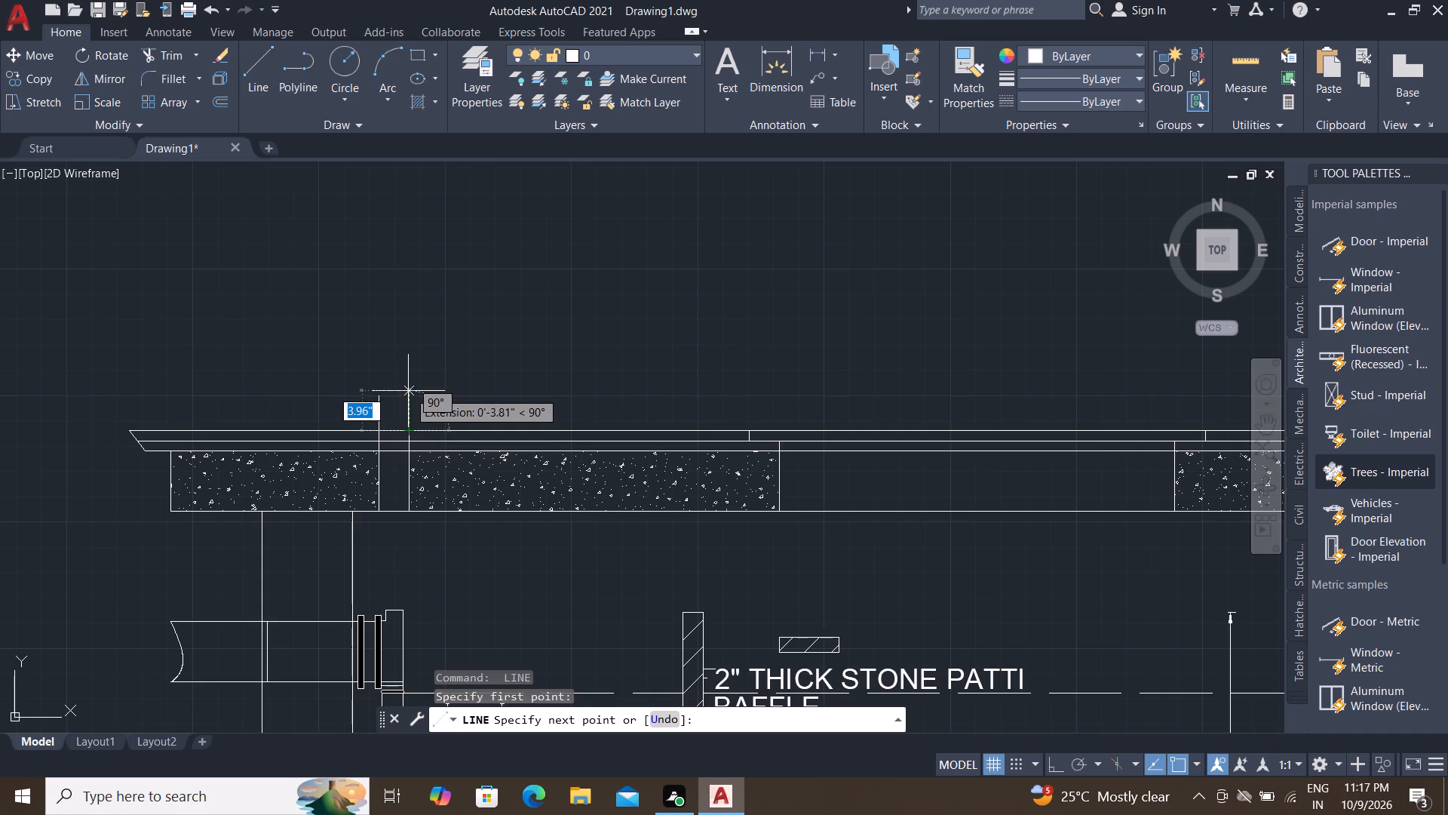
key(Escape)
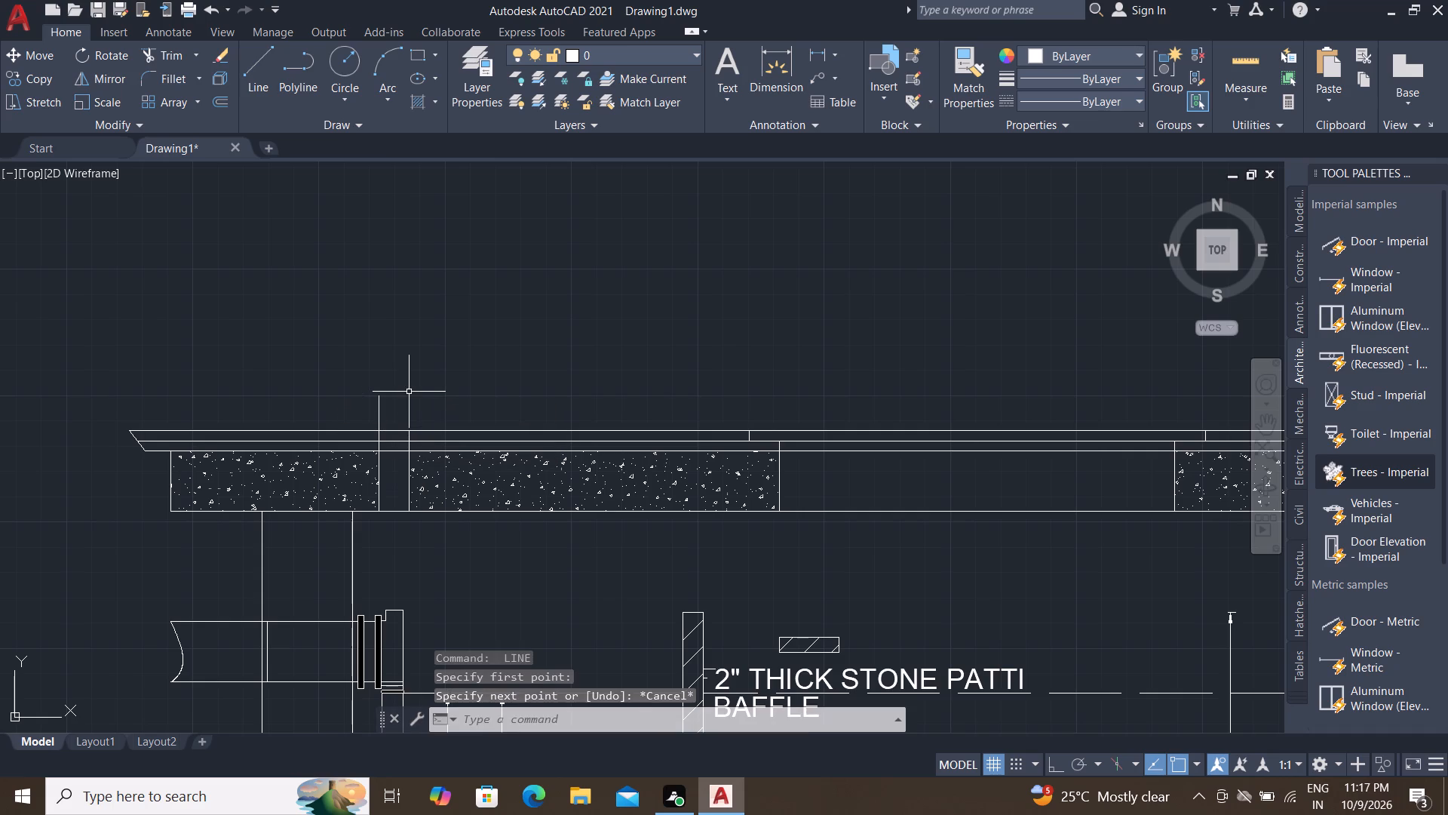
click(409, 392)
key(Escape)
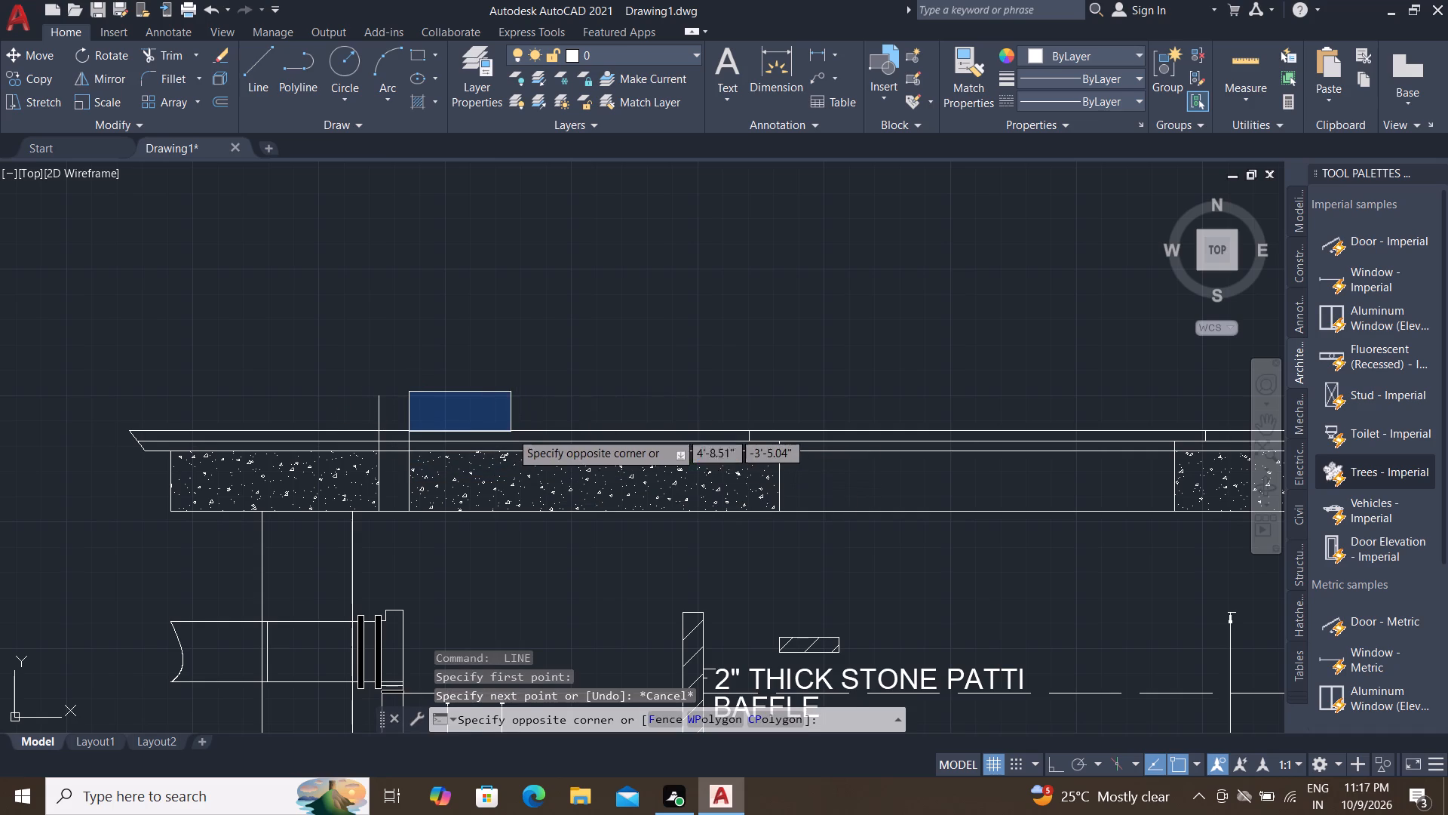
Draw a vertical line about 4" upward from the slab's top surface, continuing the right side of the narrow gap.
text(L)
key(space)
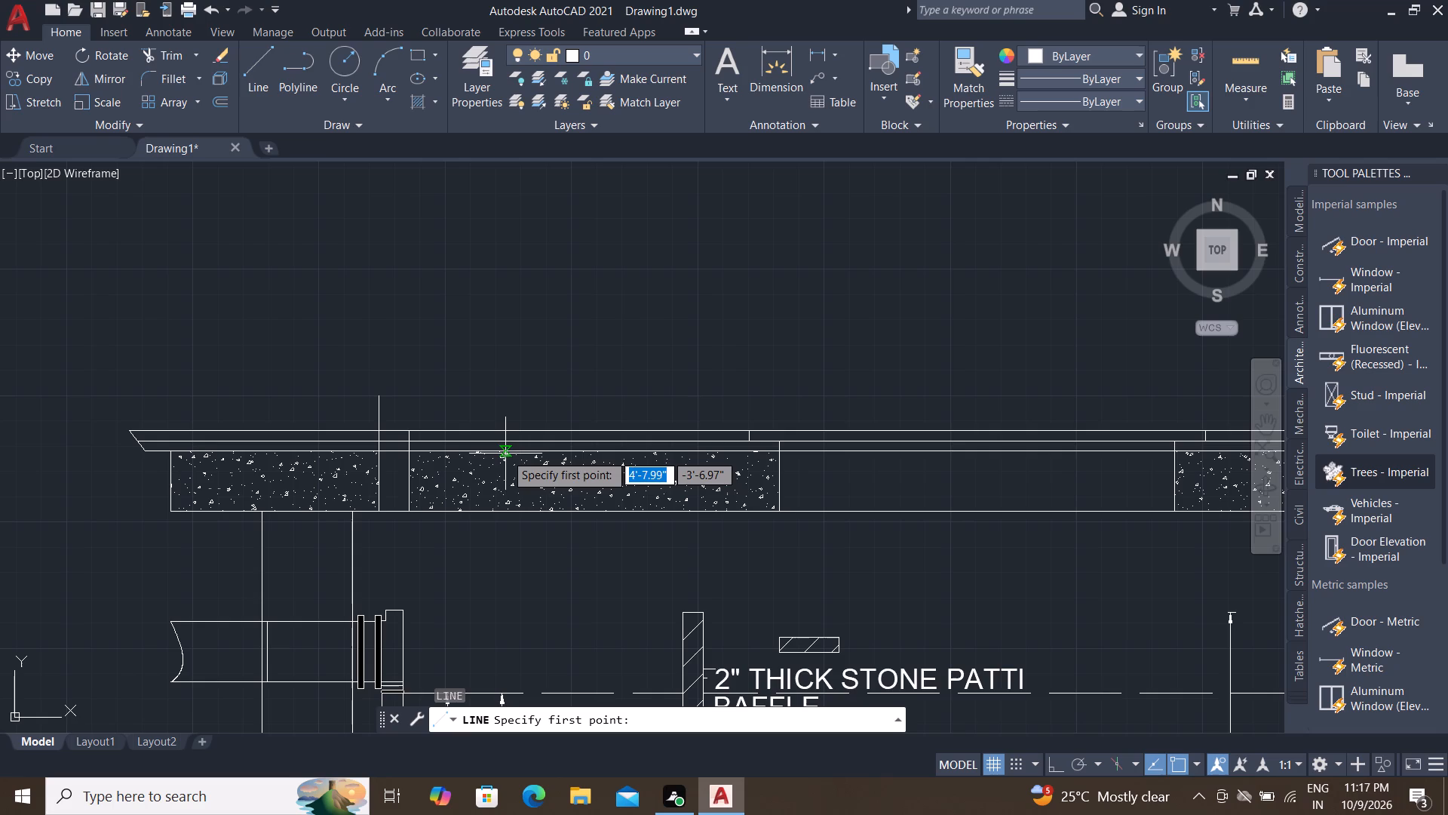
click(412, 432)
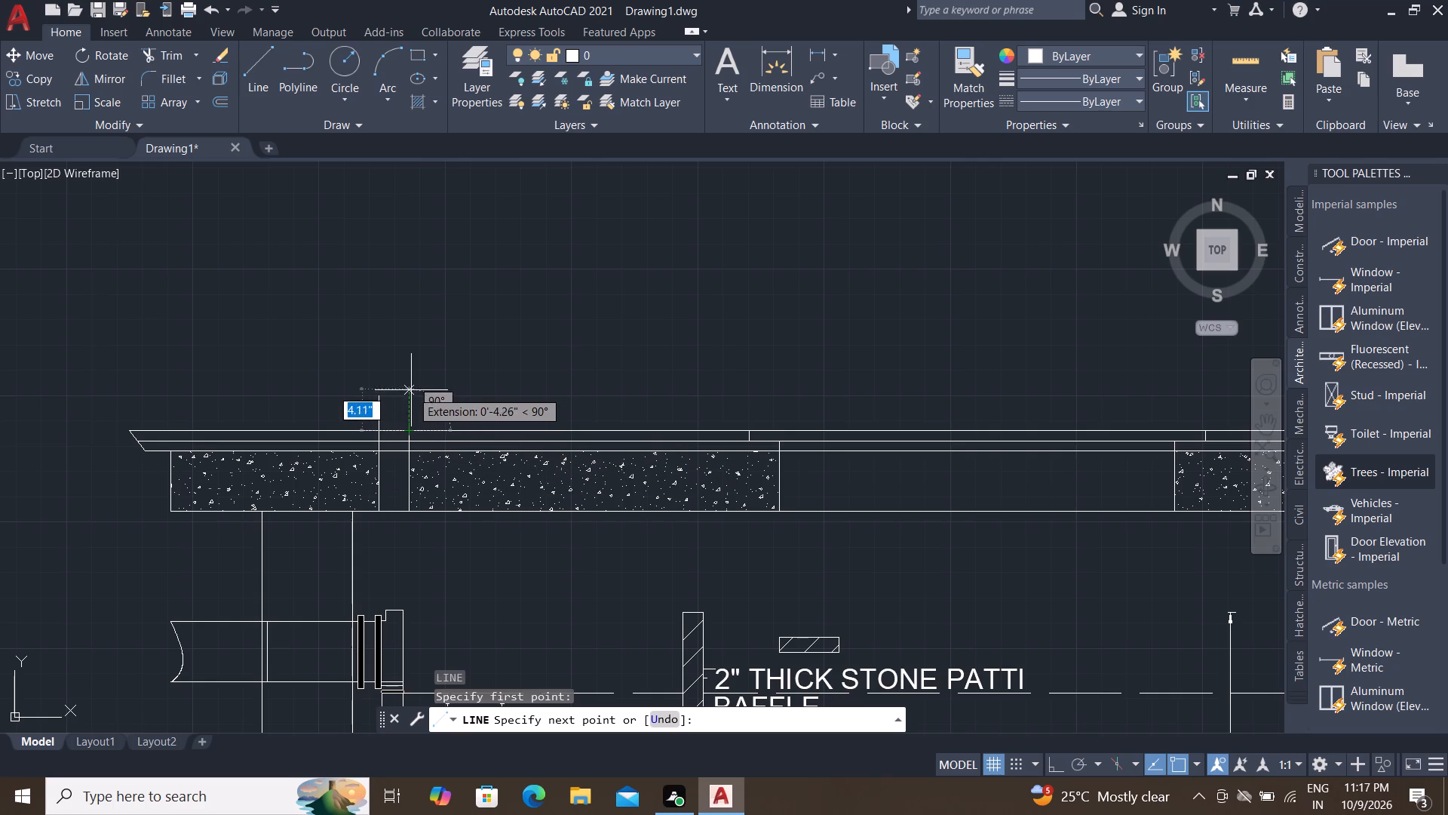
click(411, 391)
key(Escape)
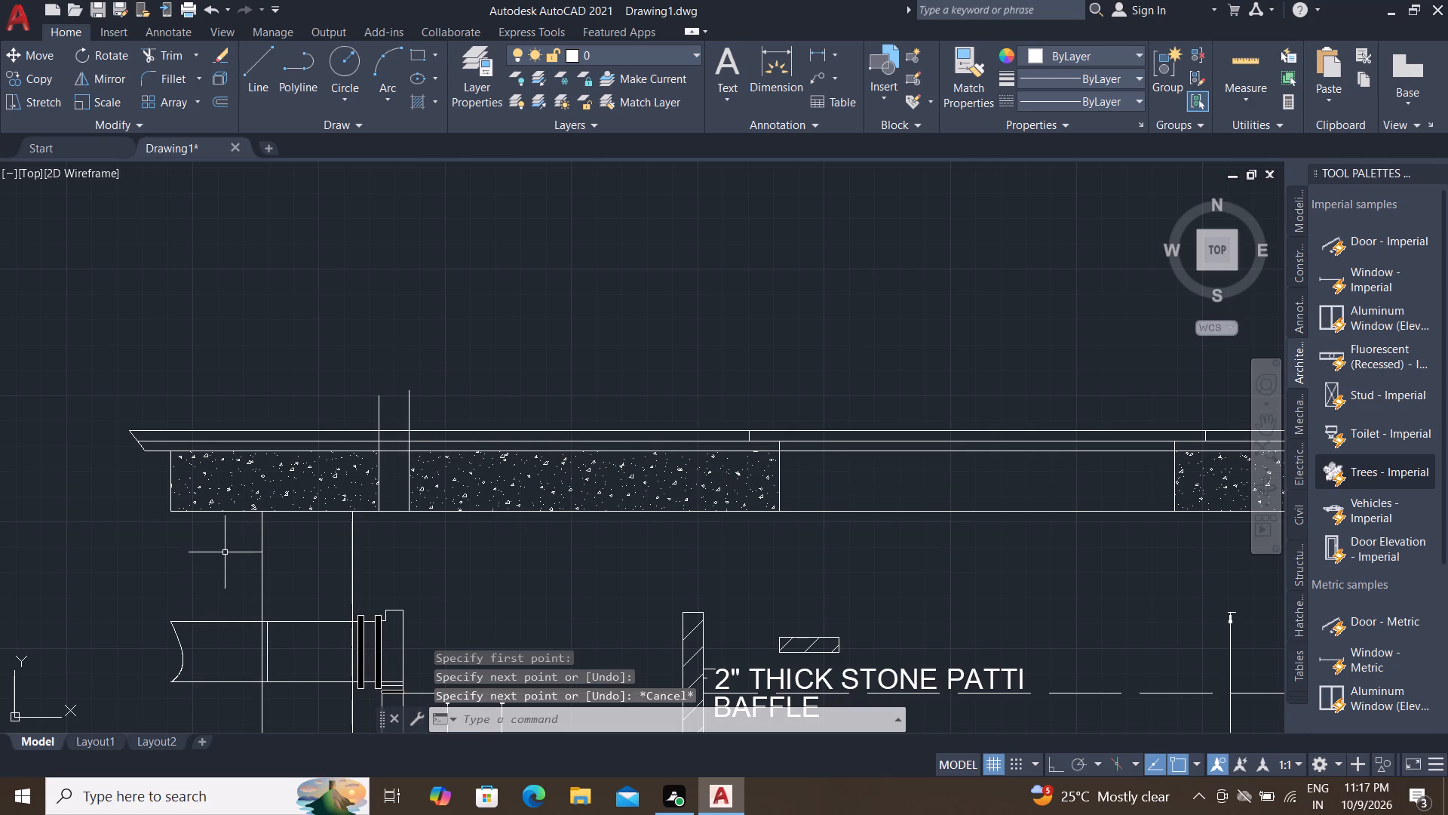
Copy the curved break line at the inlet pipe's outer end to the empty space above the top slab.
click(179, 650)
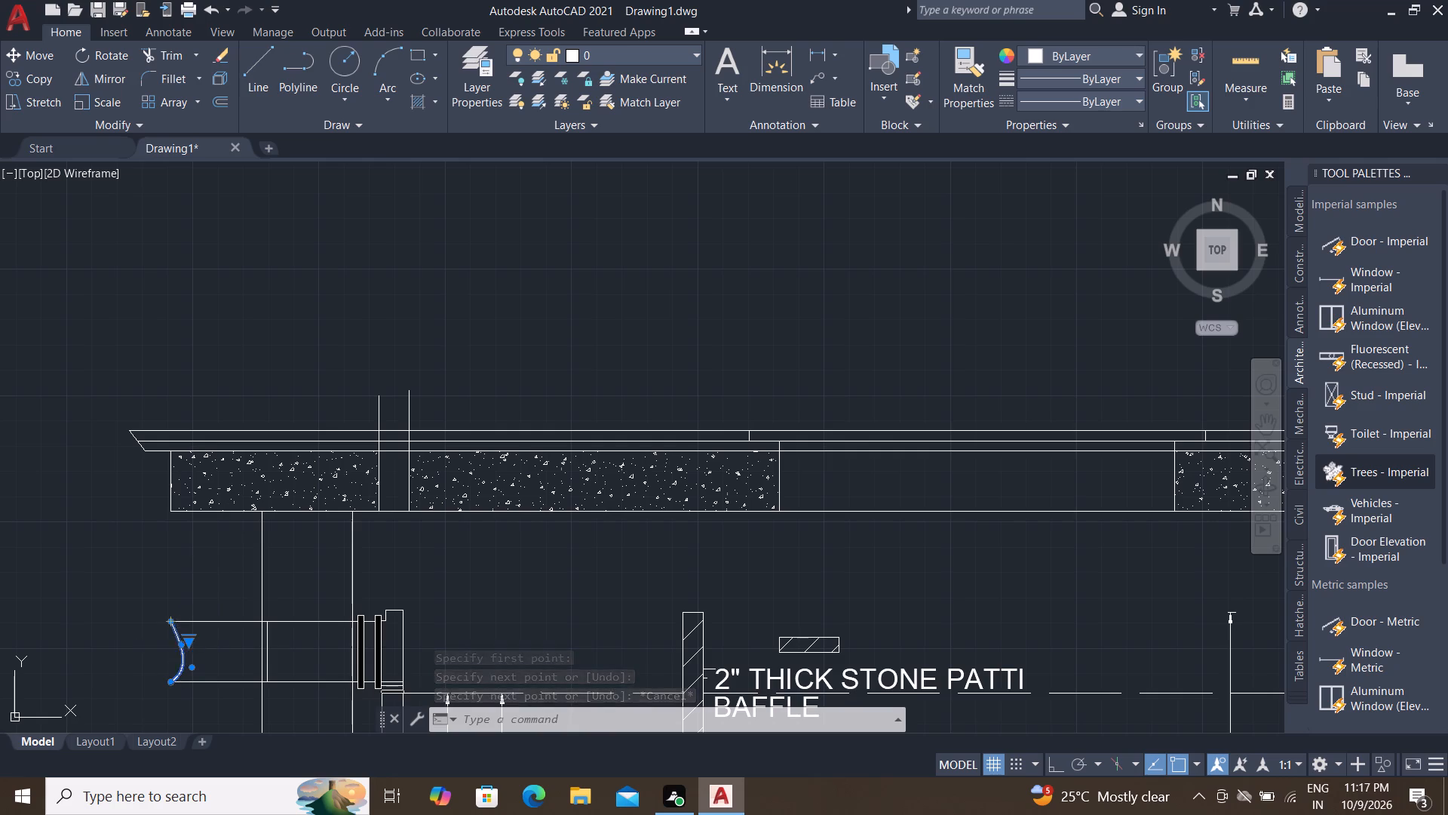
text(CO)
key(space)
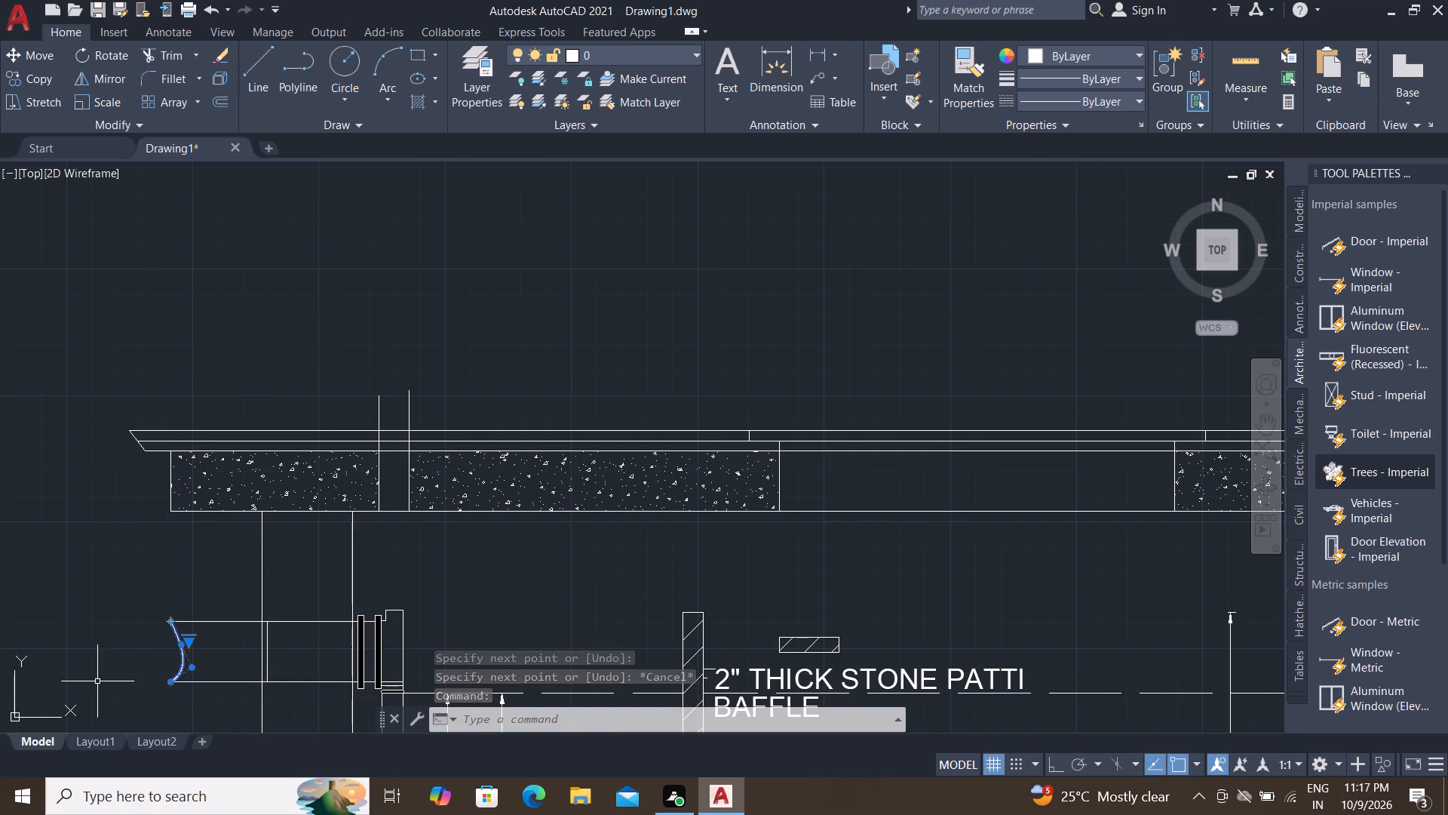
text(CO)
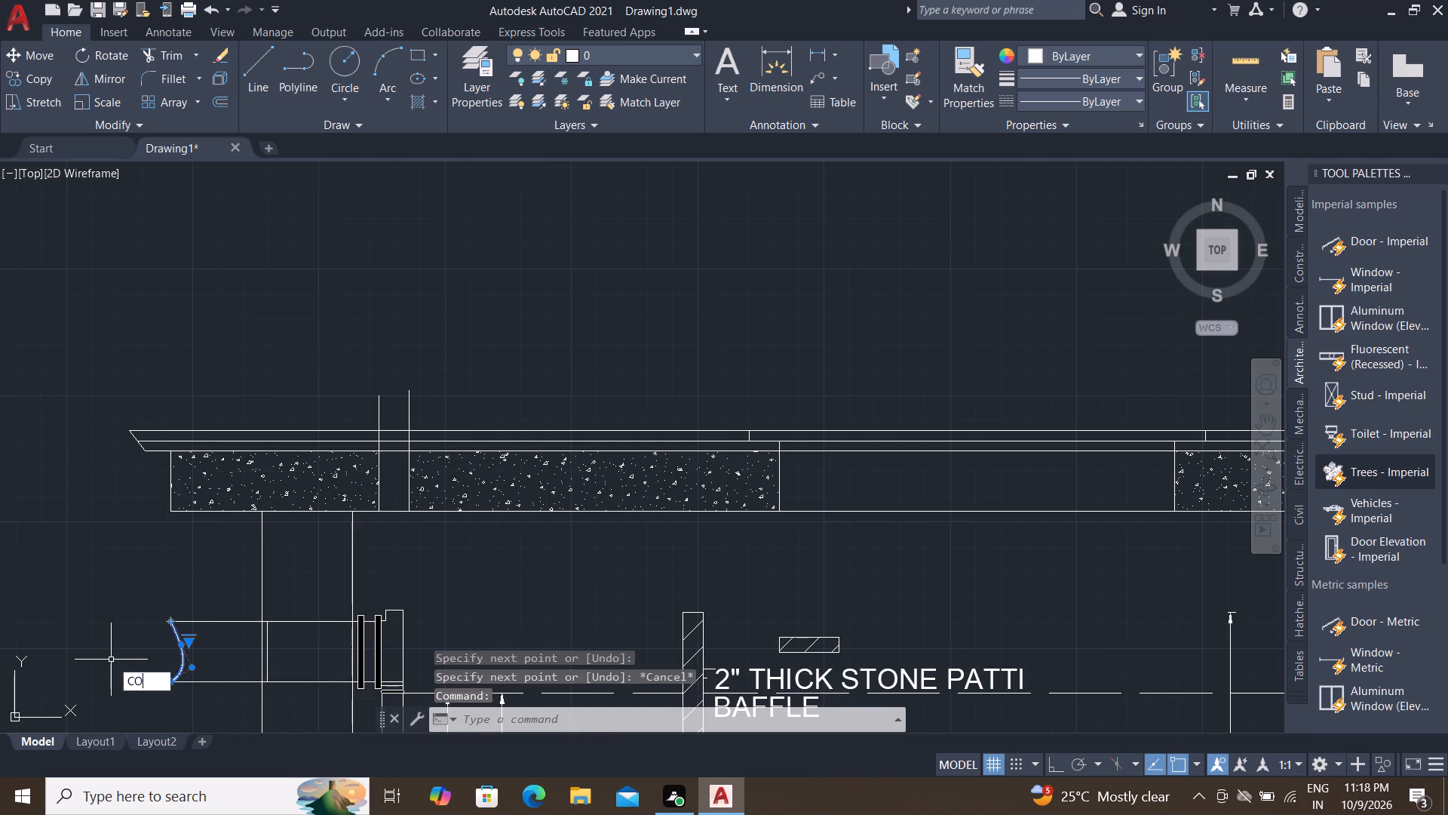
key(space)
click(179, 666)
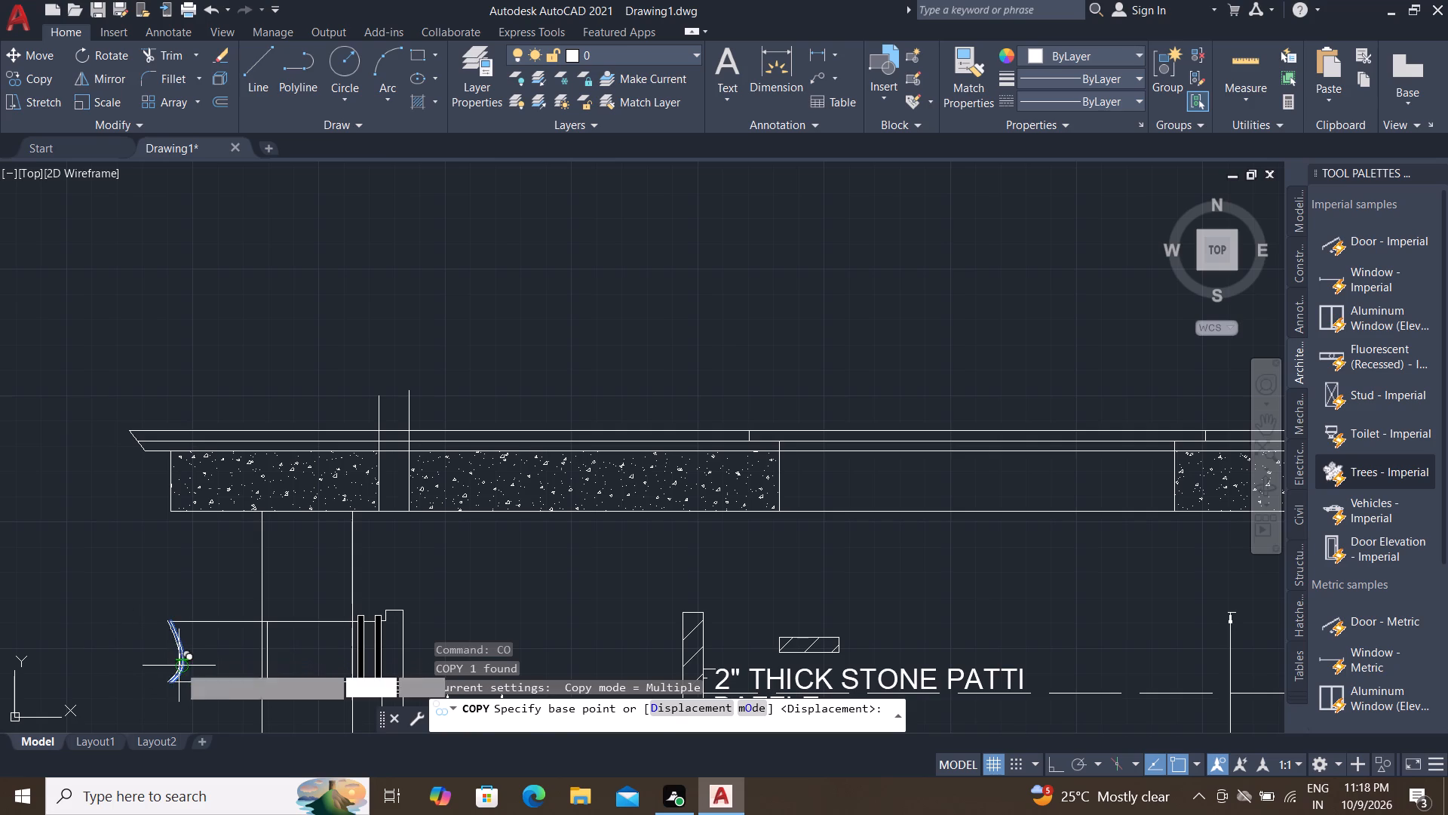
click(459, 340)
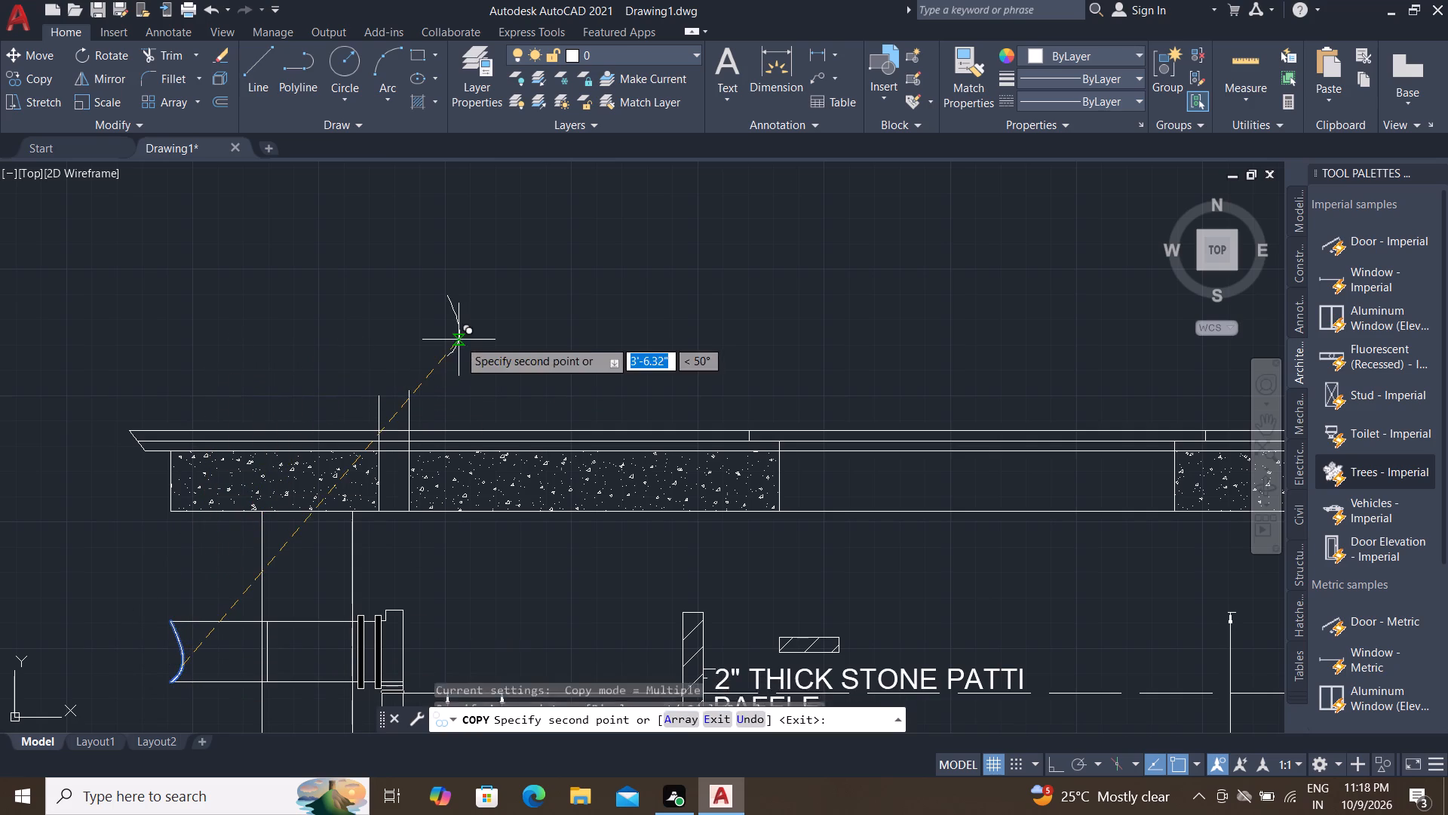
key(Escape)
Rotate the copied break curve a quarter turn clockwise about its upper endpoint so that it lies horizontally.
click(428, 294)
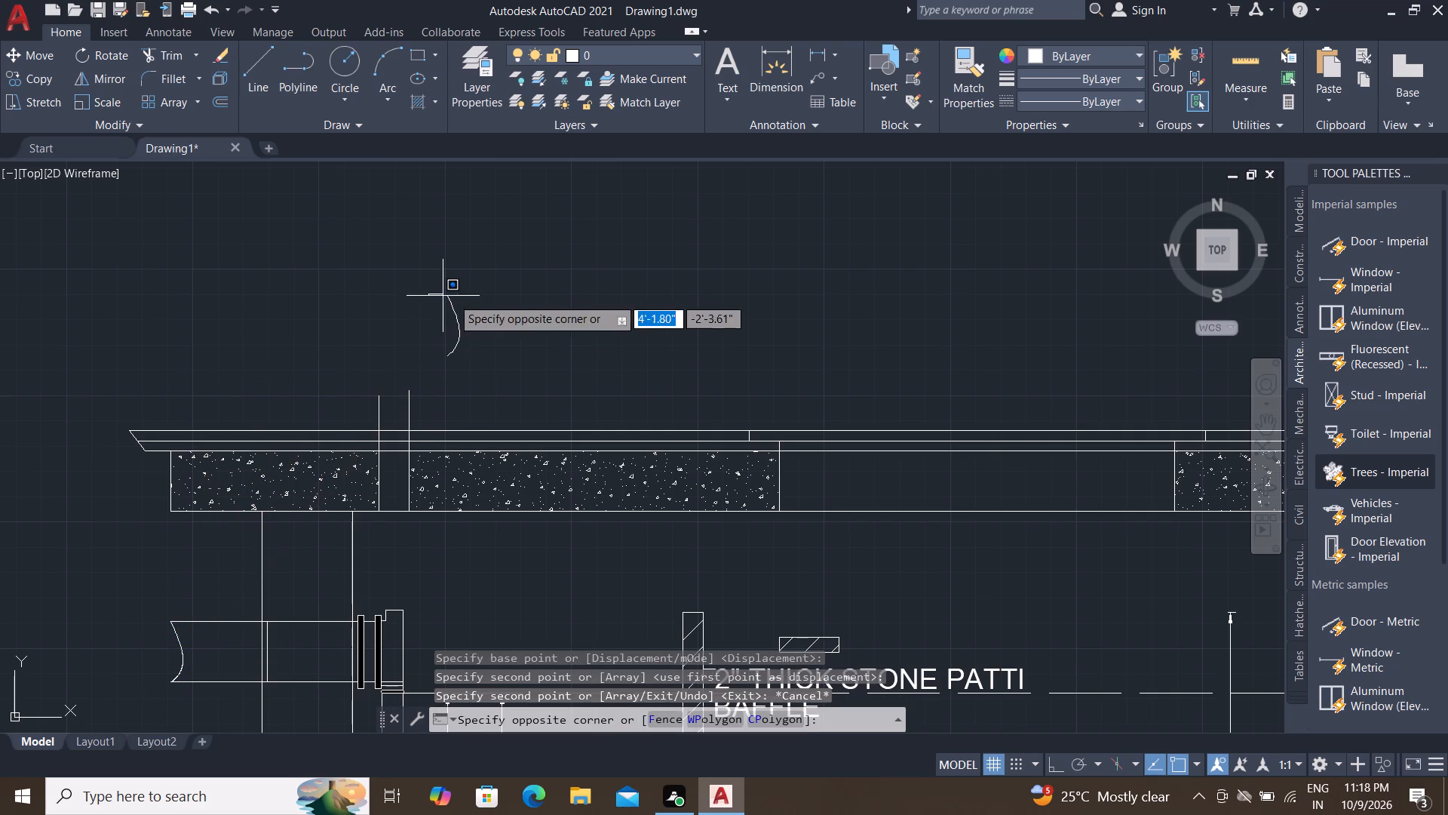
click(500, 387)
text(RO)
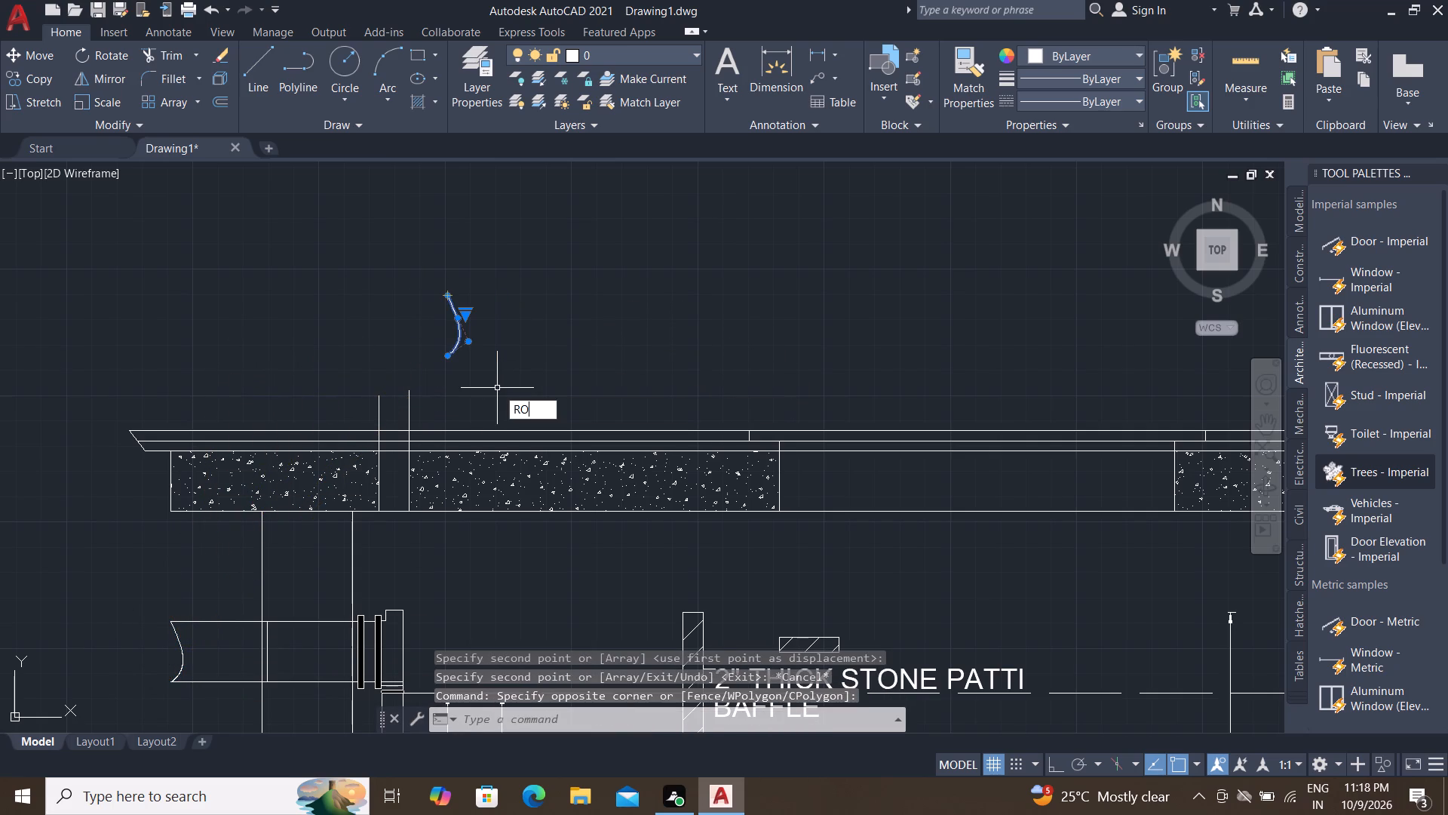
key(space)
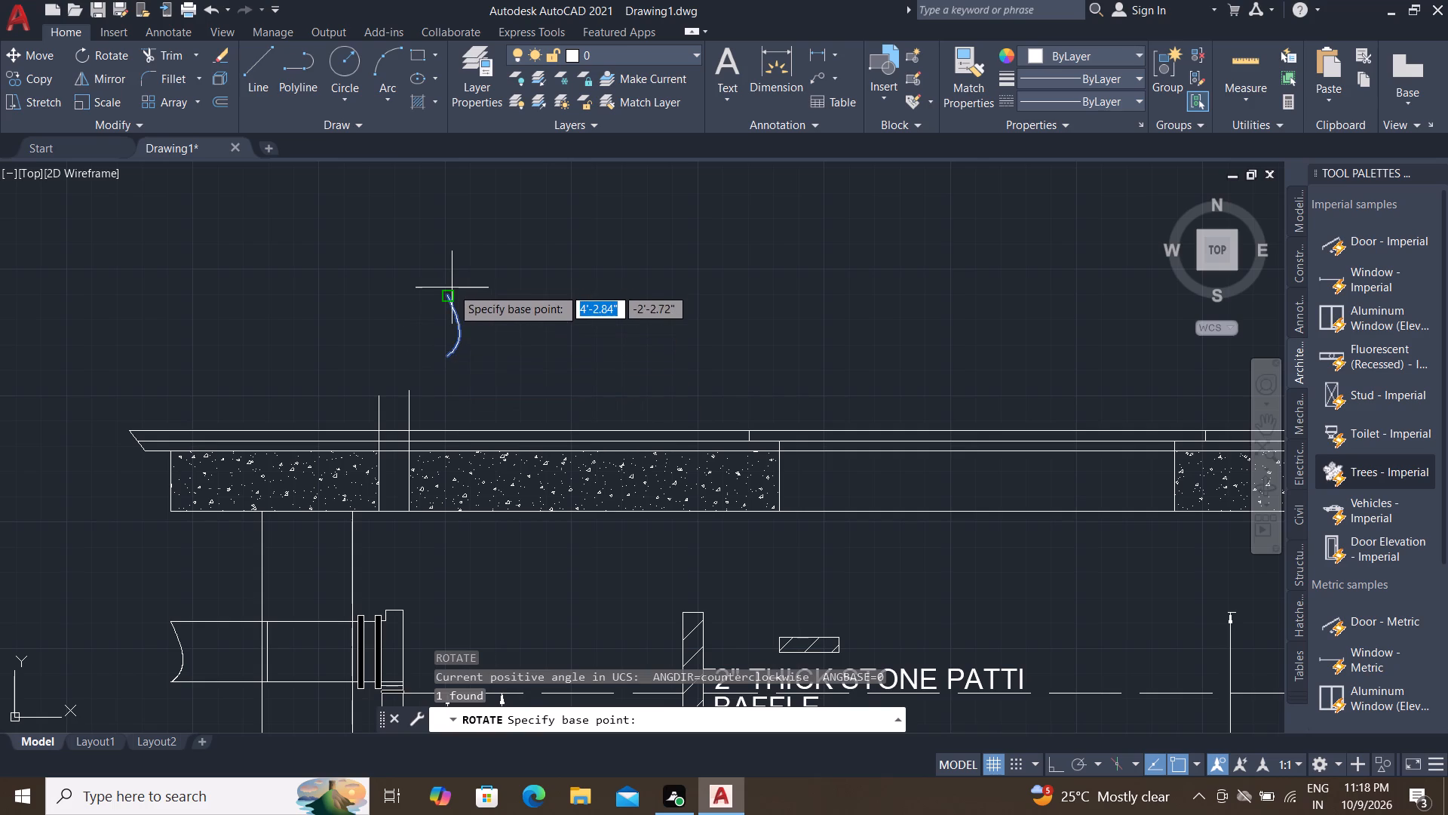
click(447, 296)
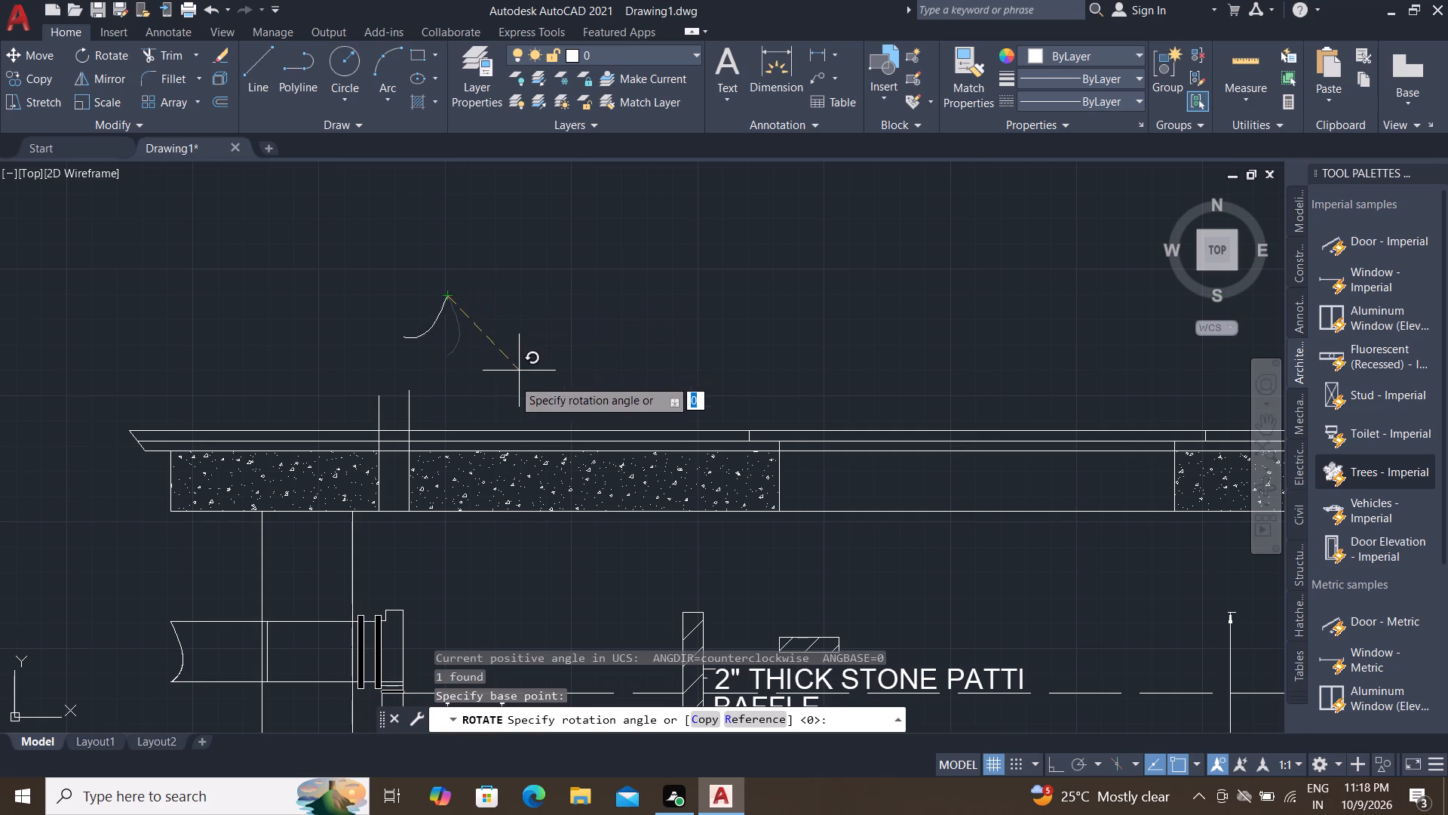
click(450, 408)
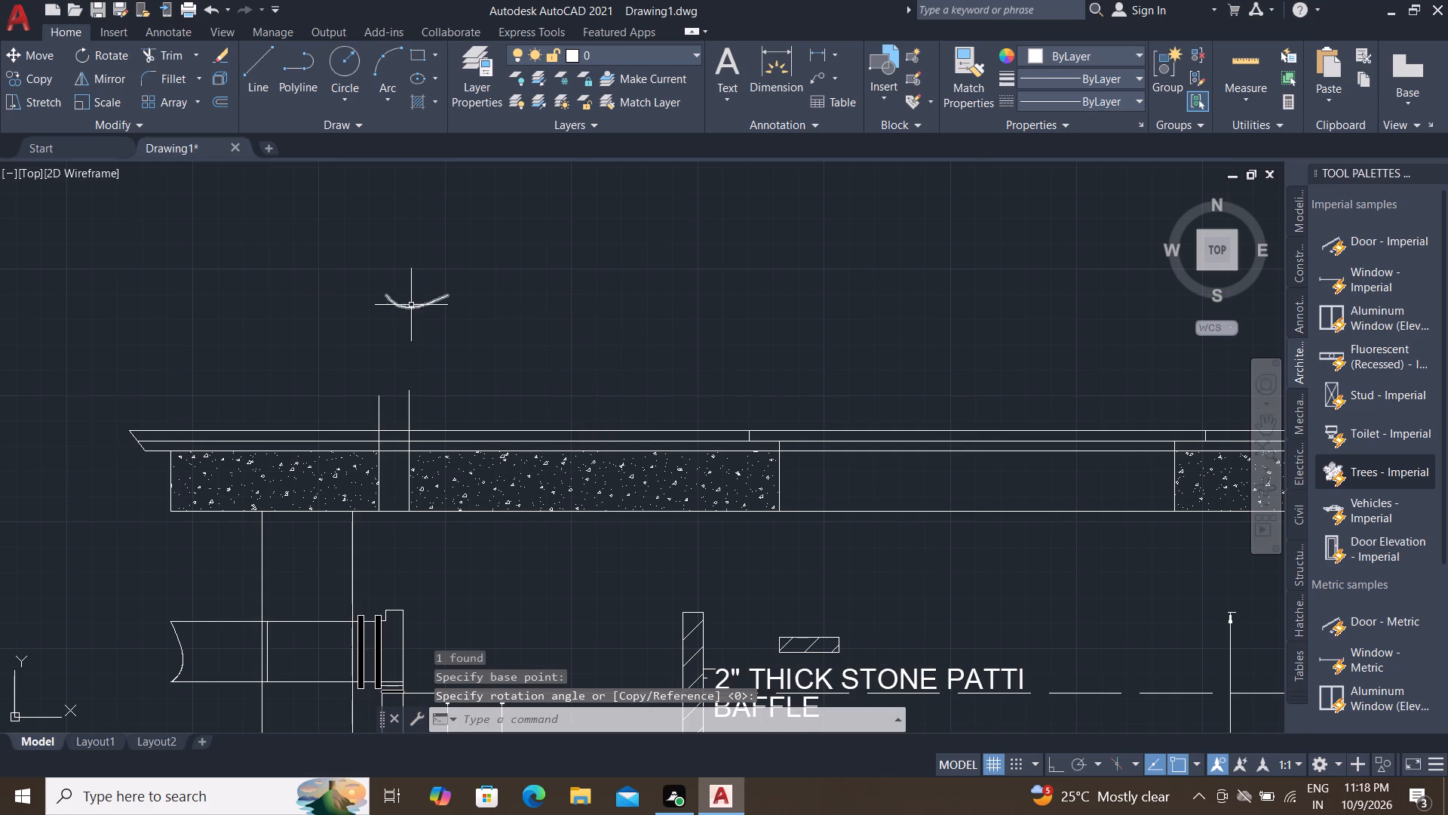
Scale the copied break curve down to about half size from its right endpoint, roughly matching the narrow gap's width.
click(413, 304)
click(417, 312)
click(417, 306)
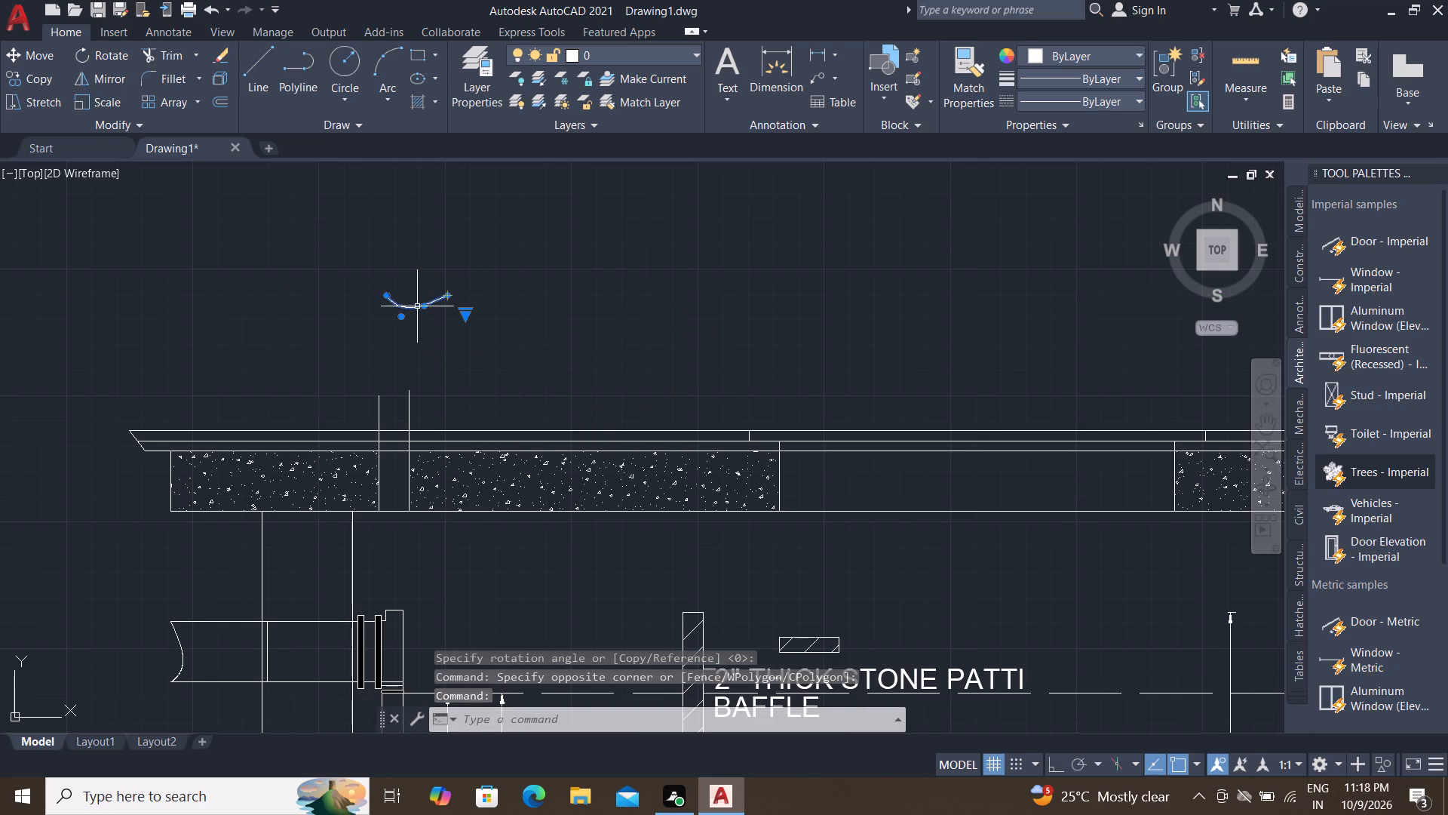
key(s)
key(c)
key(space)
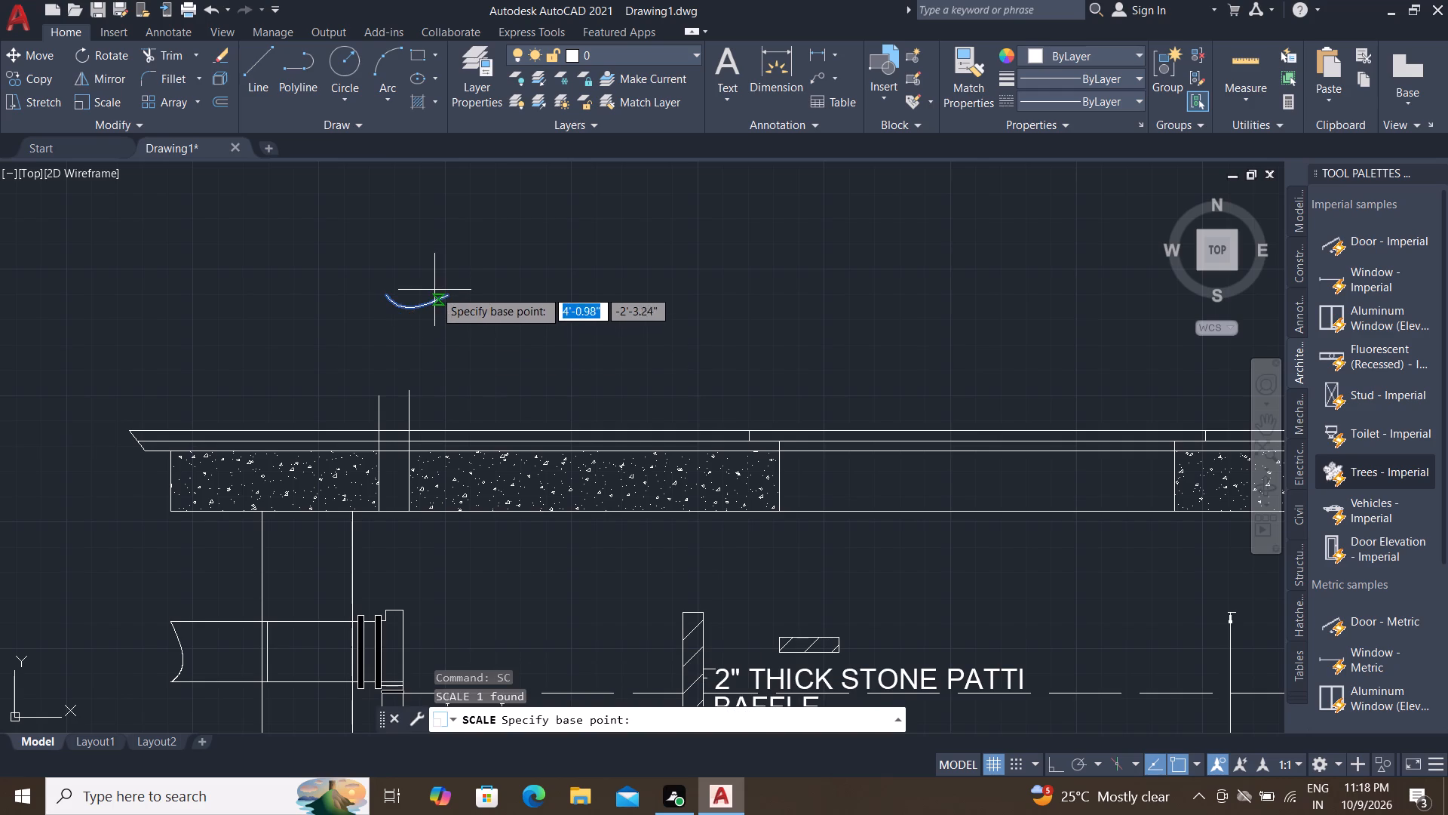
click(446, 294)
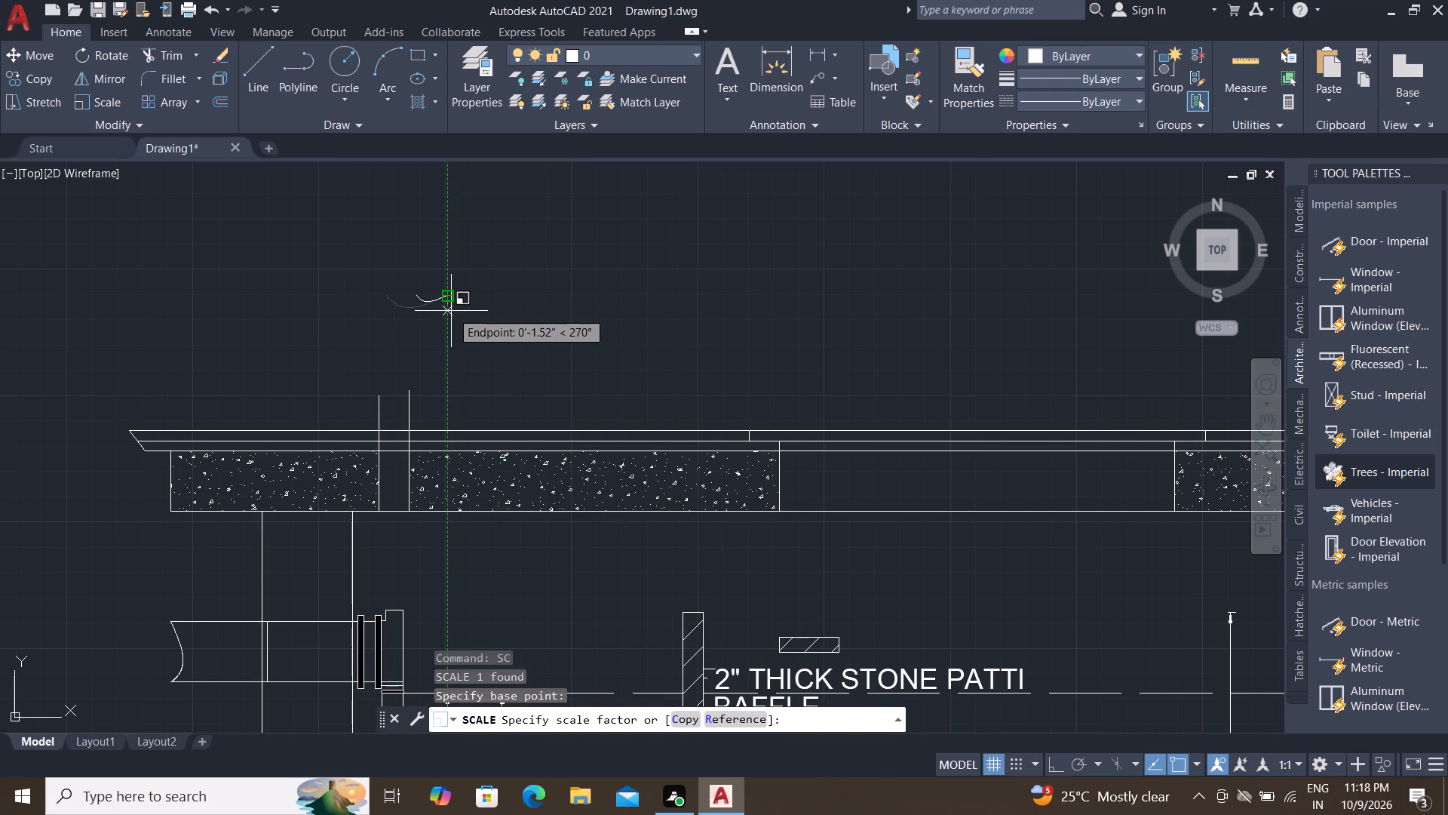
click(451, 311)
Move the scaled break curve by its right endpoint onto the upper end of the right vertical line above the slab.
click(441, 299)
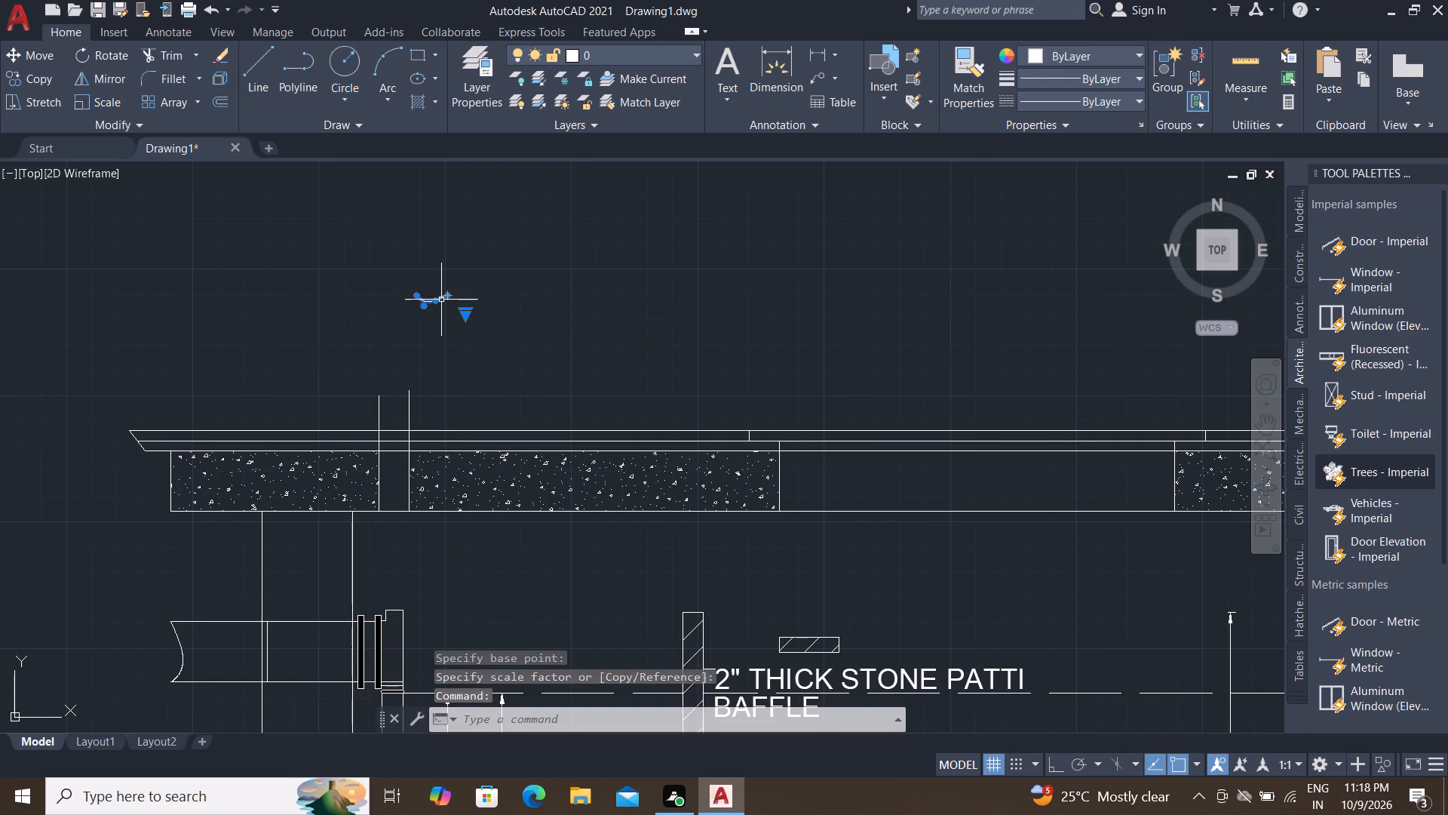
text(M)
key(space)
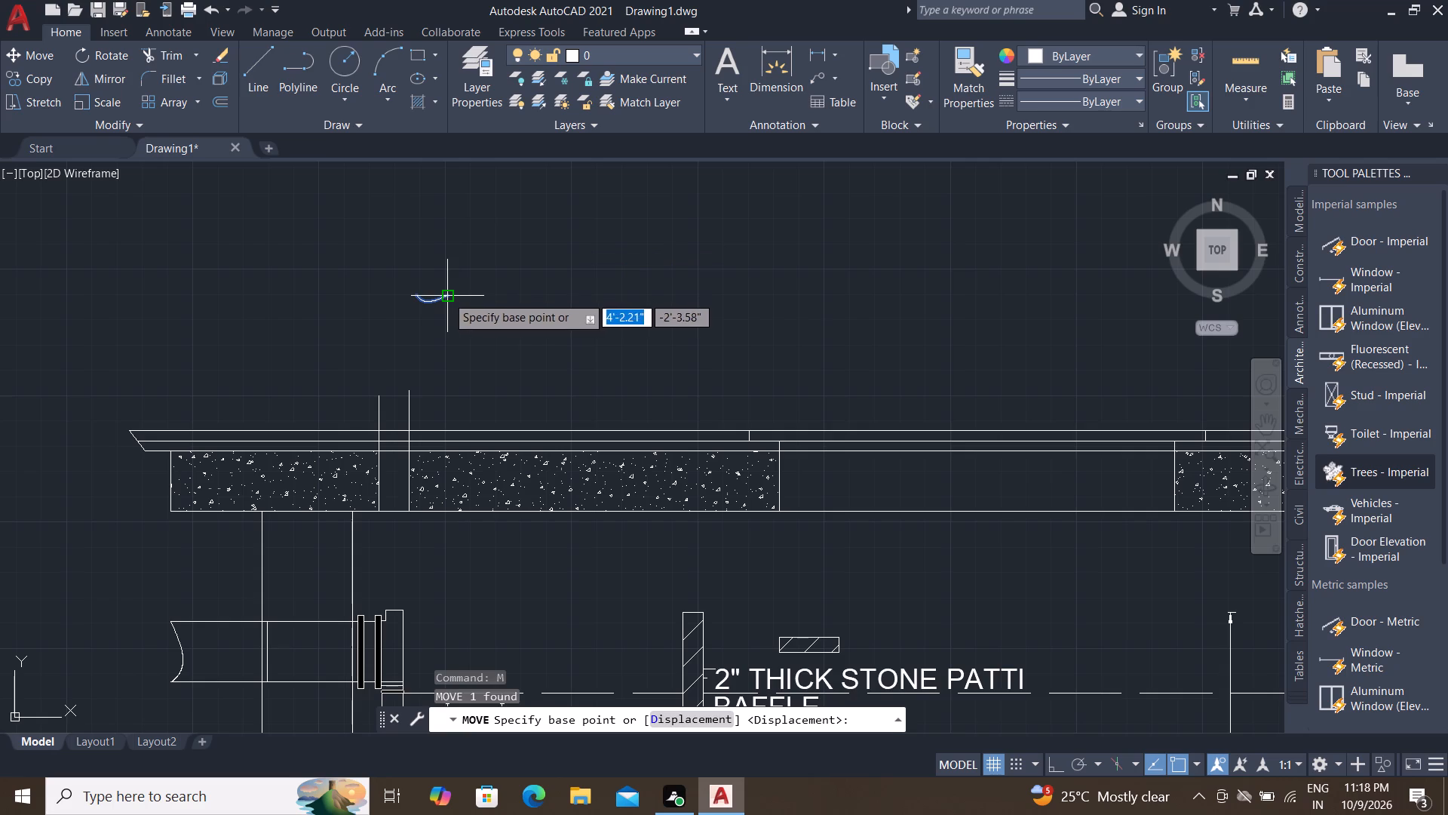
click(447, 296)
scroll(409, 385, up, 2)
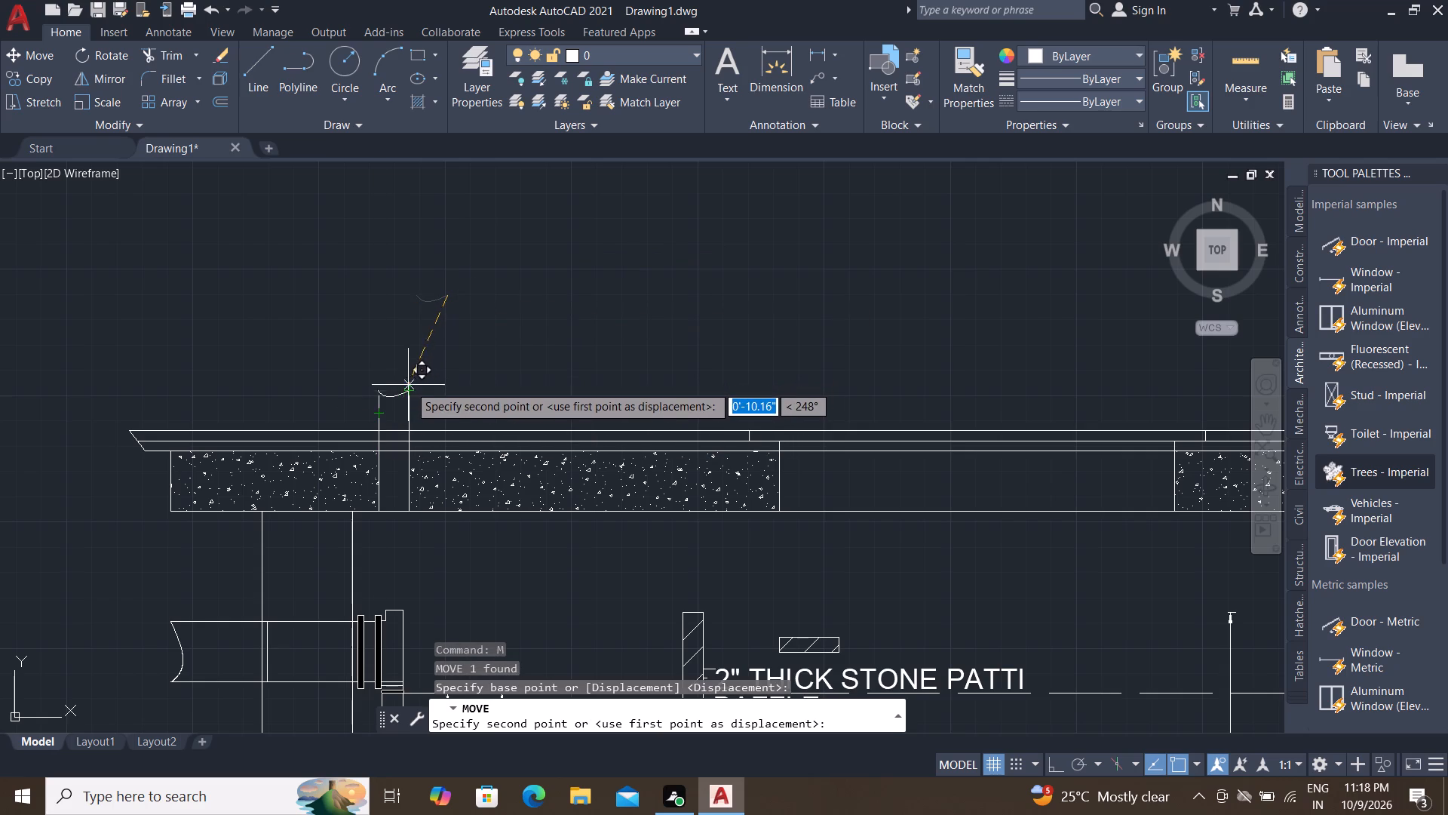
scroll(409, 385, up, 2)
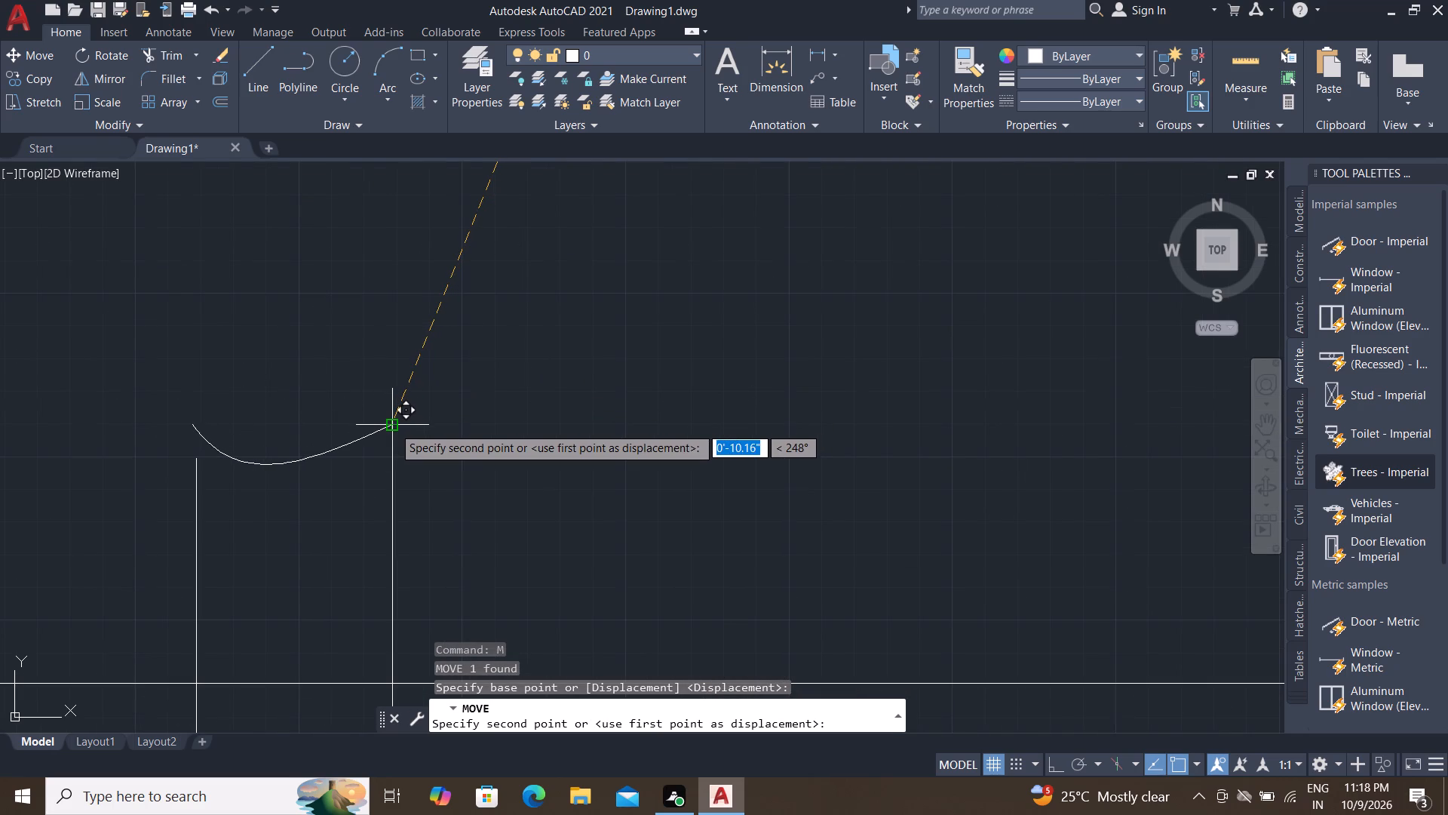
click(393, 426)
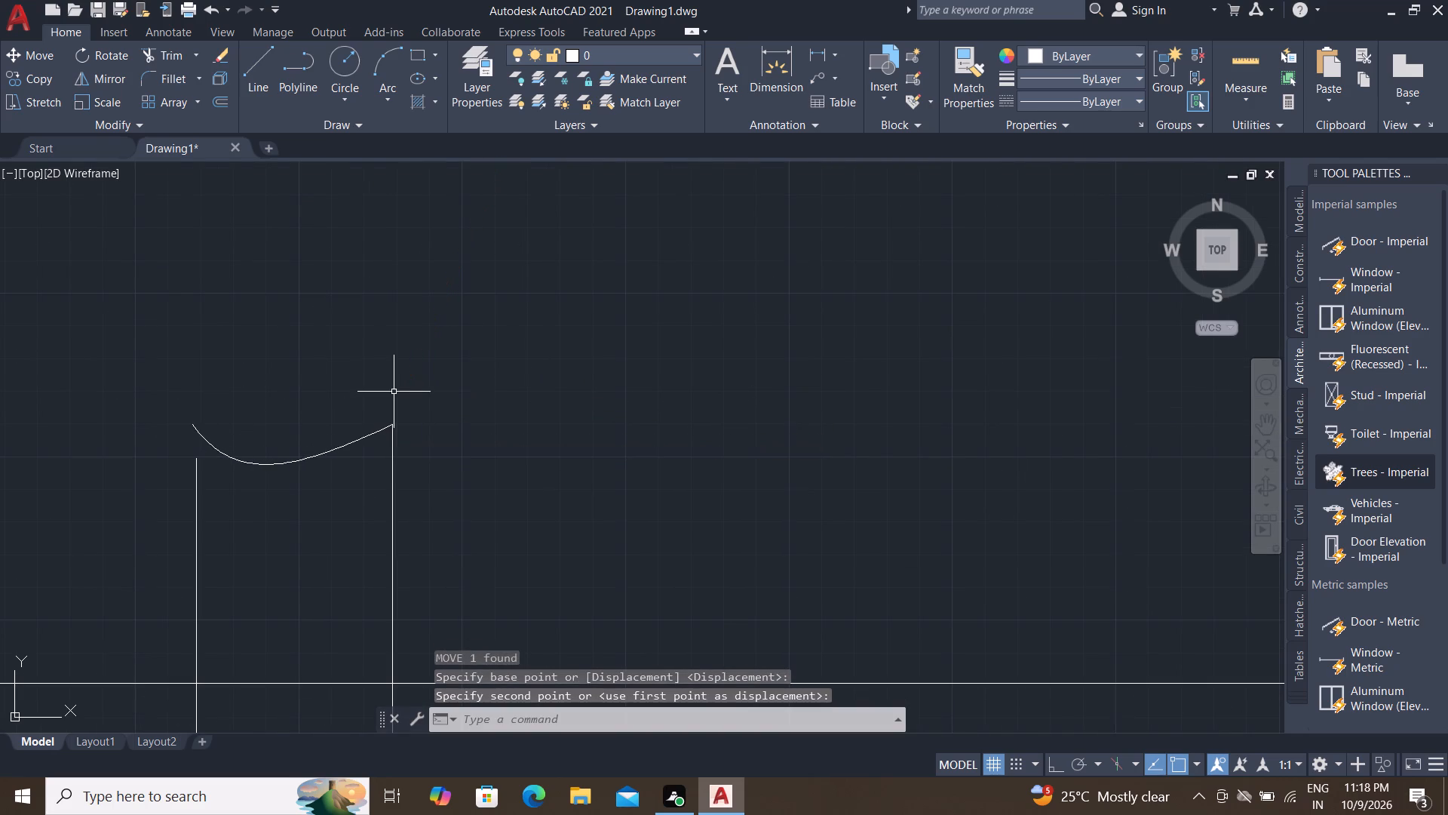
key(Escape)
Close the upper left corner by extending the left vertical line to the break curve and trimming the curve's overhang.
text(EX)
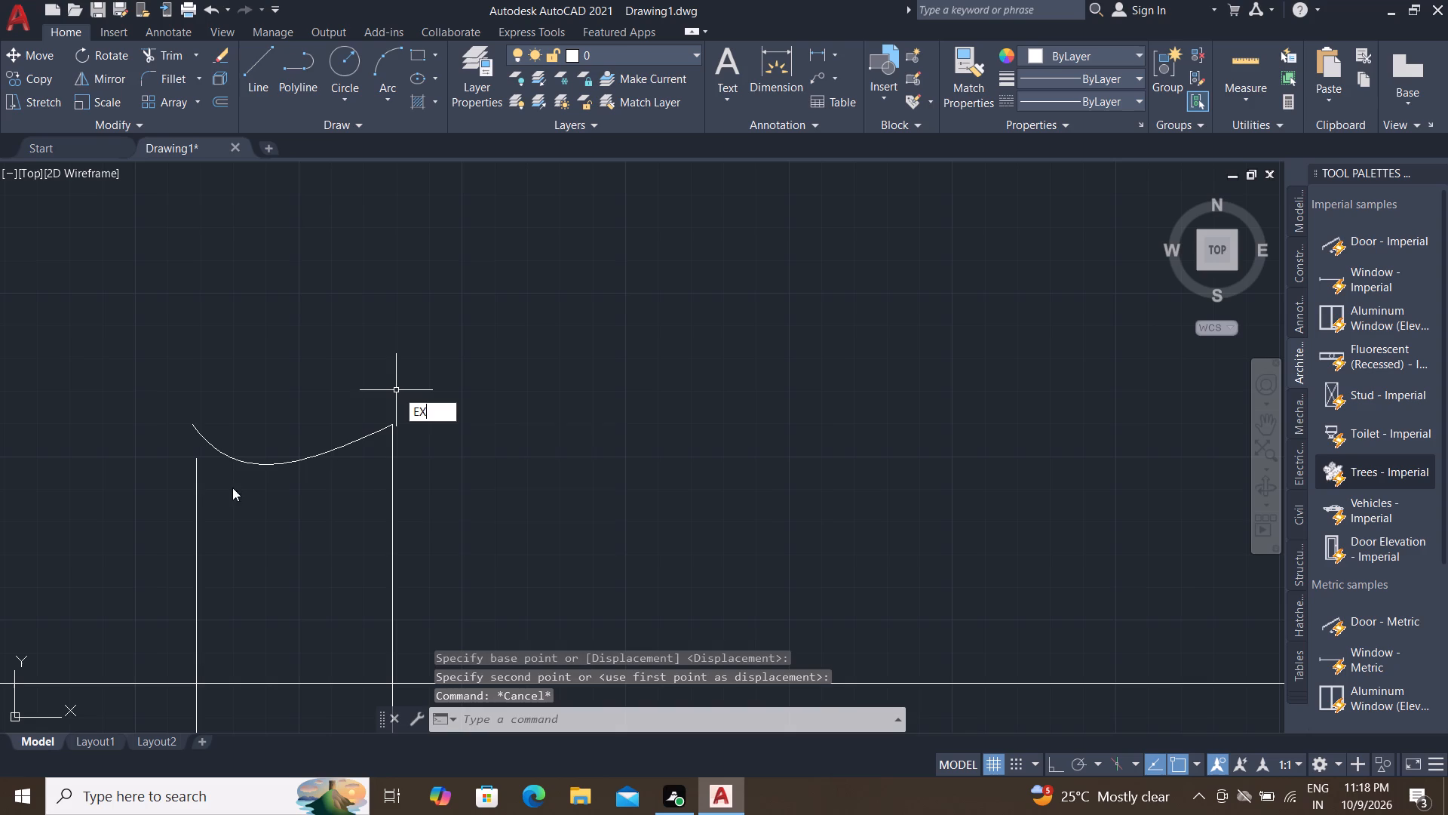
key(space)
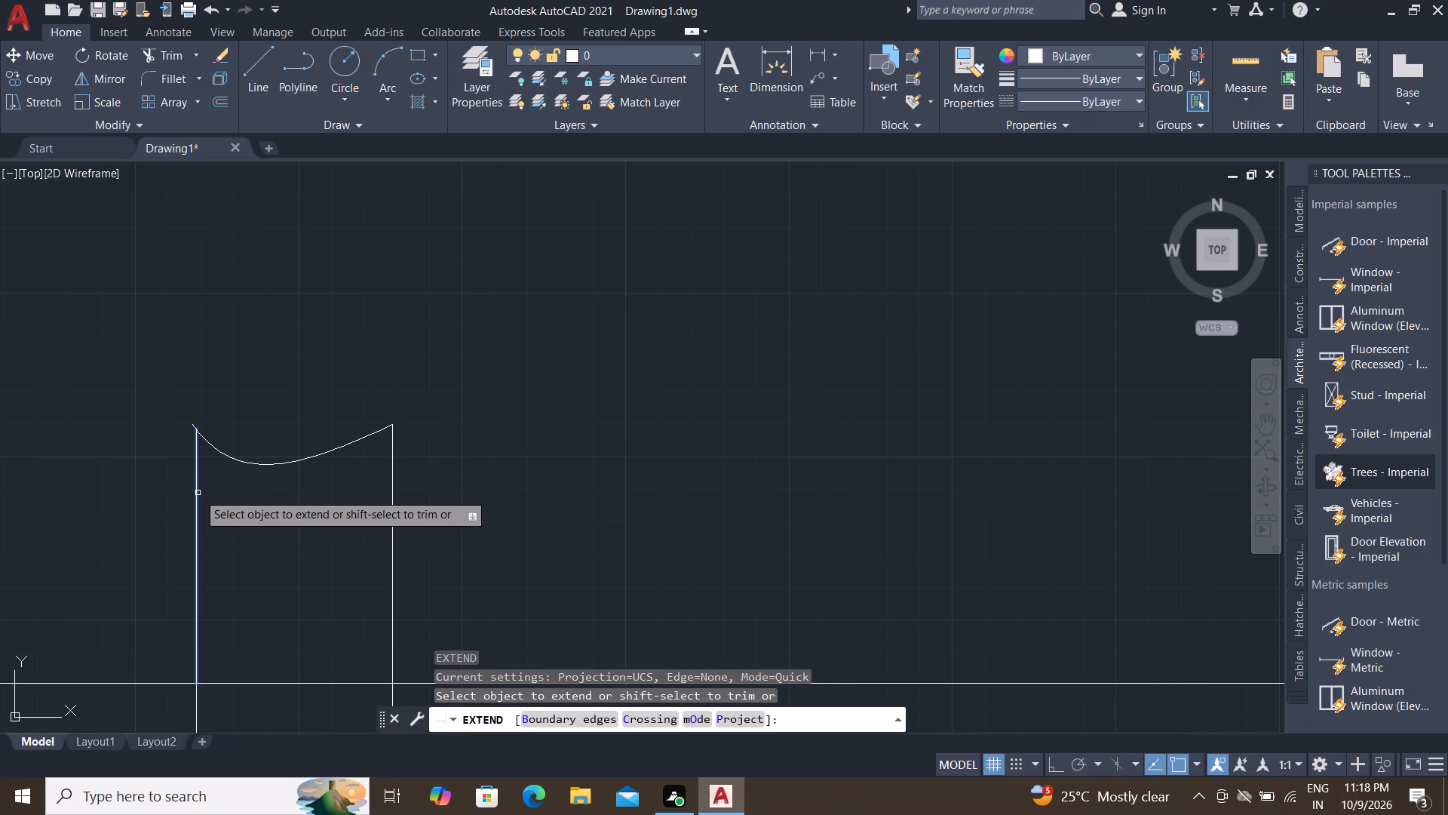
click(198, 493)
key(Escape)
scroll(226, 415, up, 2)
text(TR)
key(space)
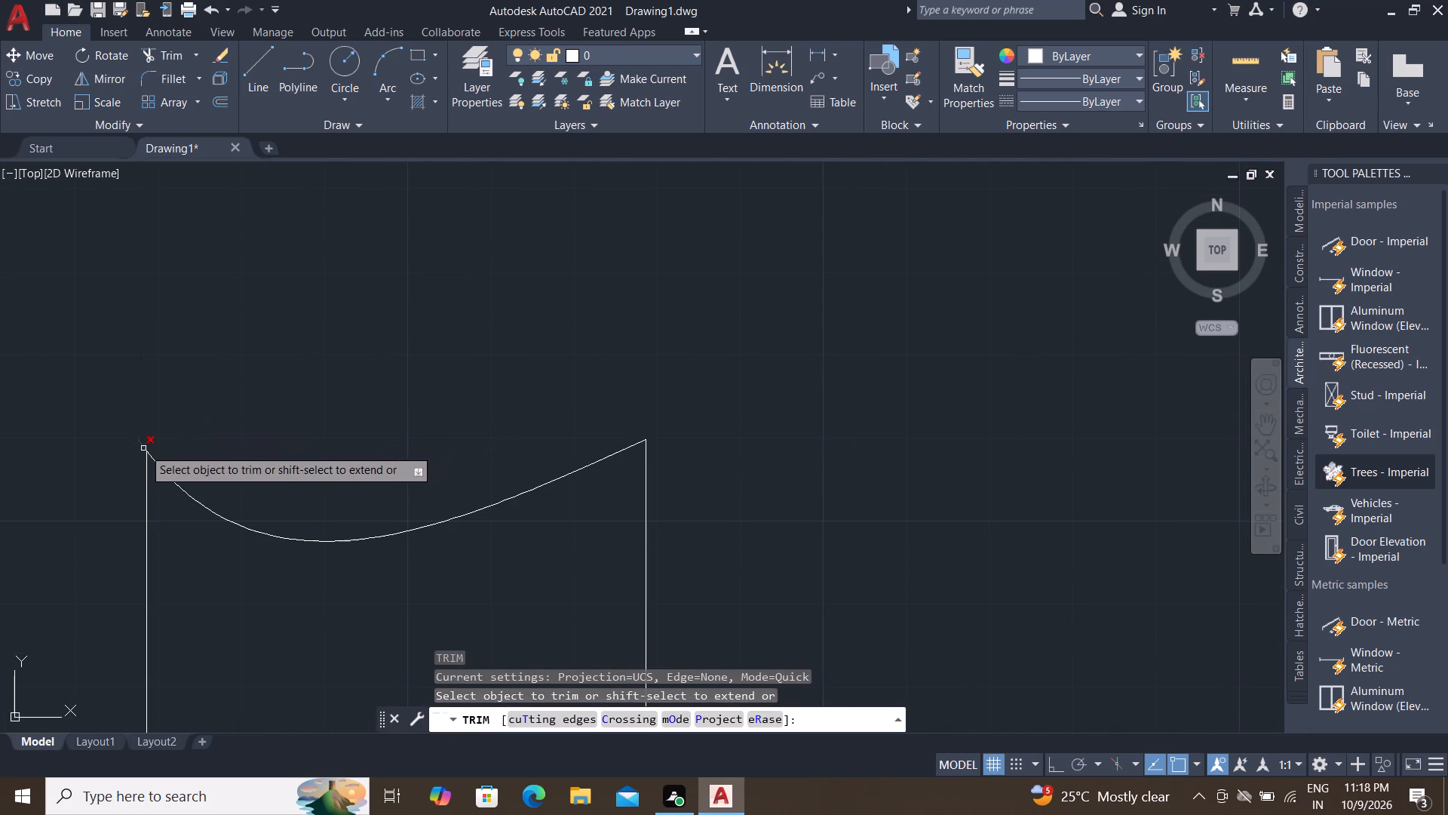
click(143, 448)
key(Escape)
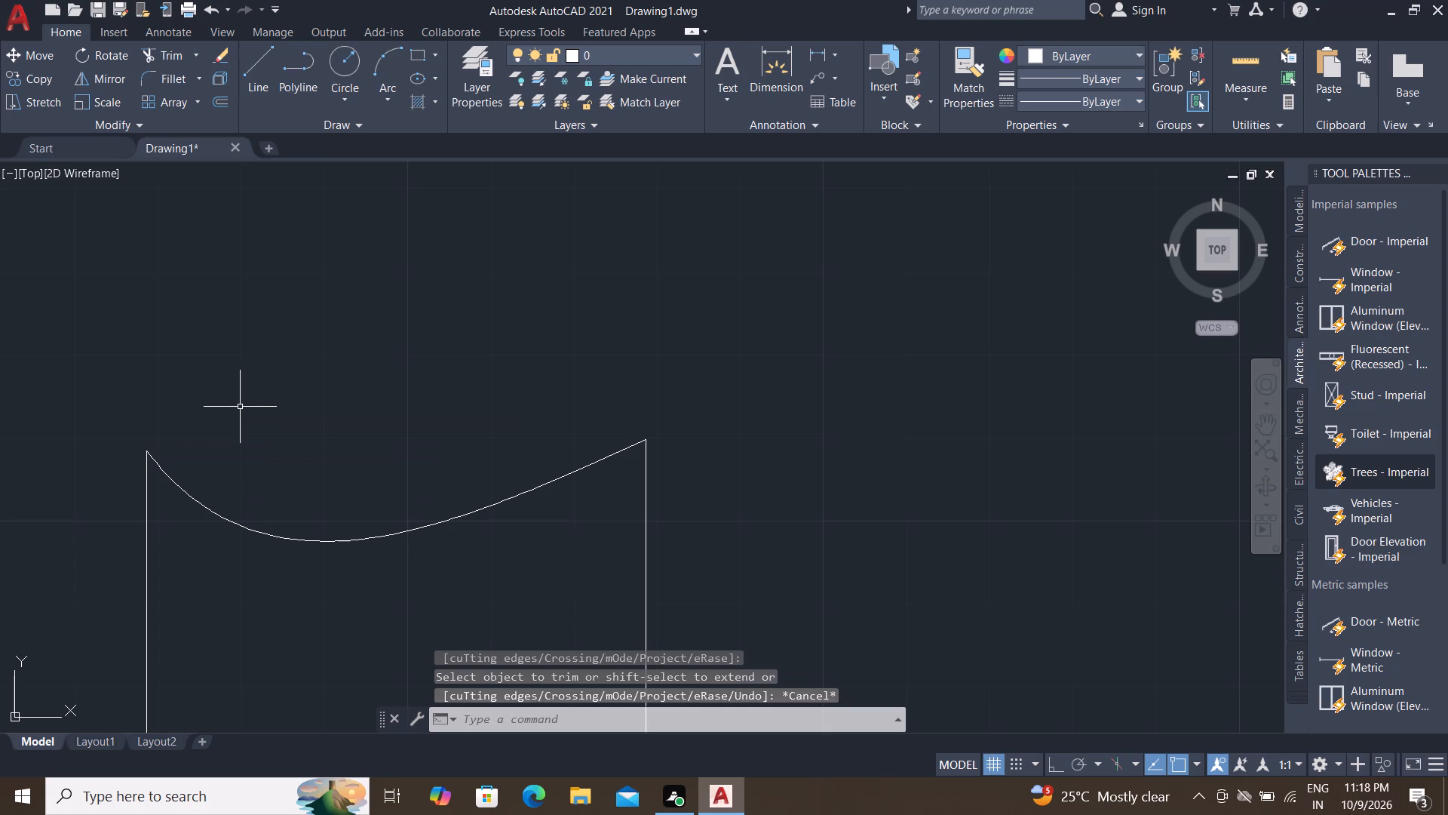
key(Escape)
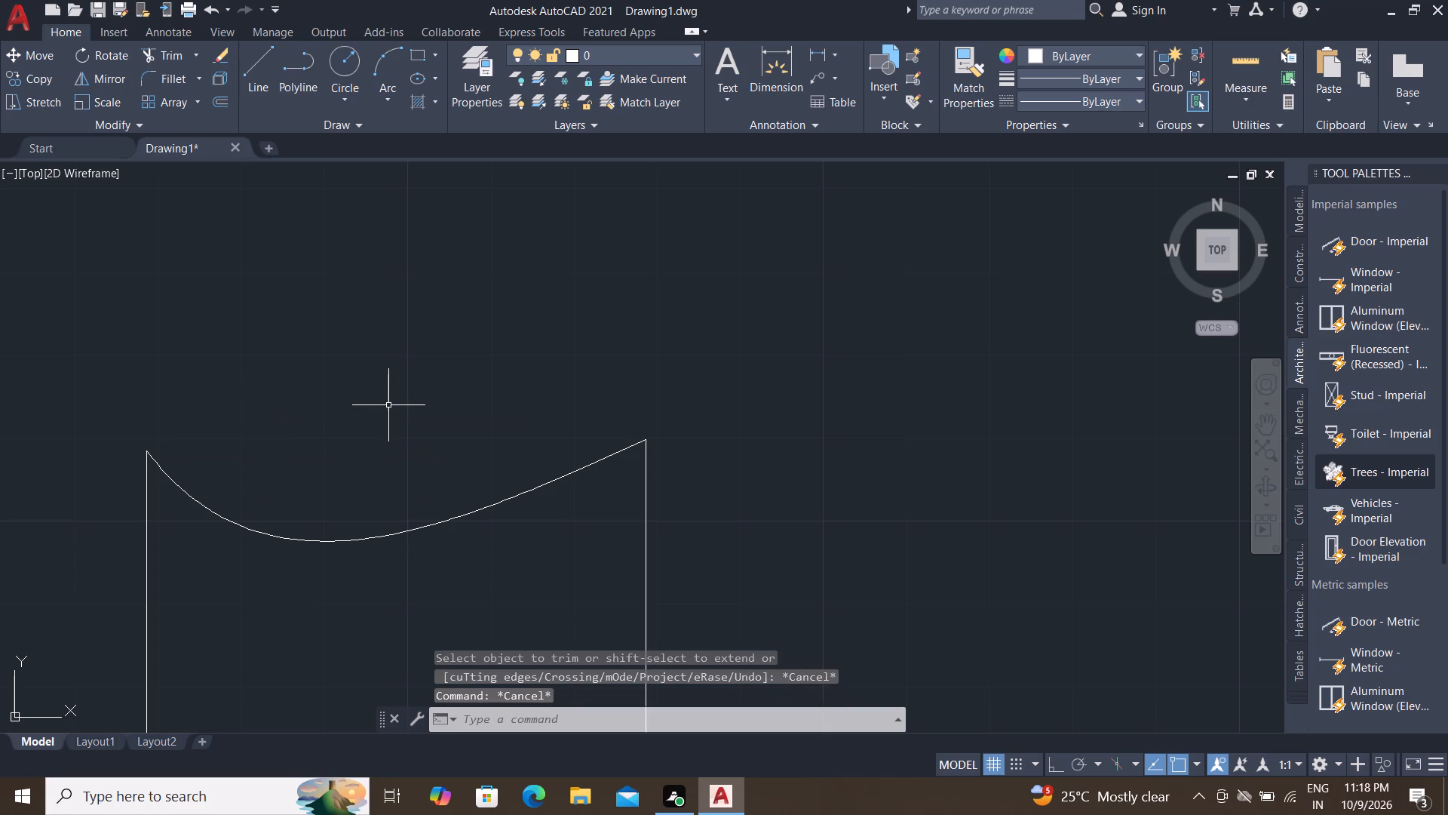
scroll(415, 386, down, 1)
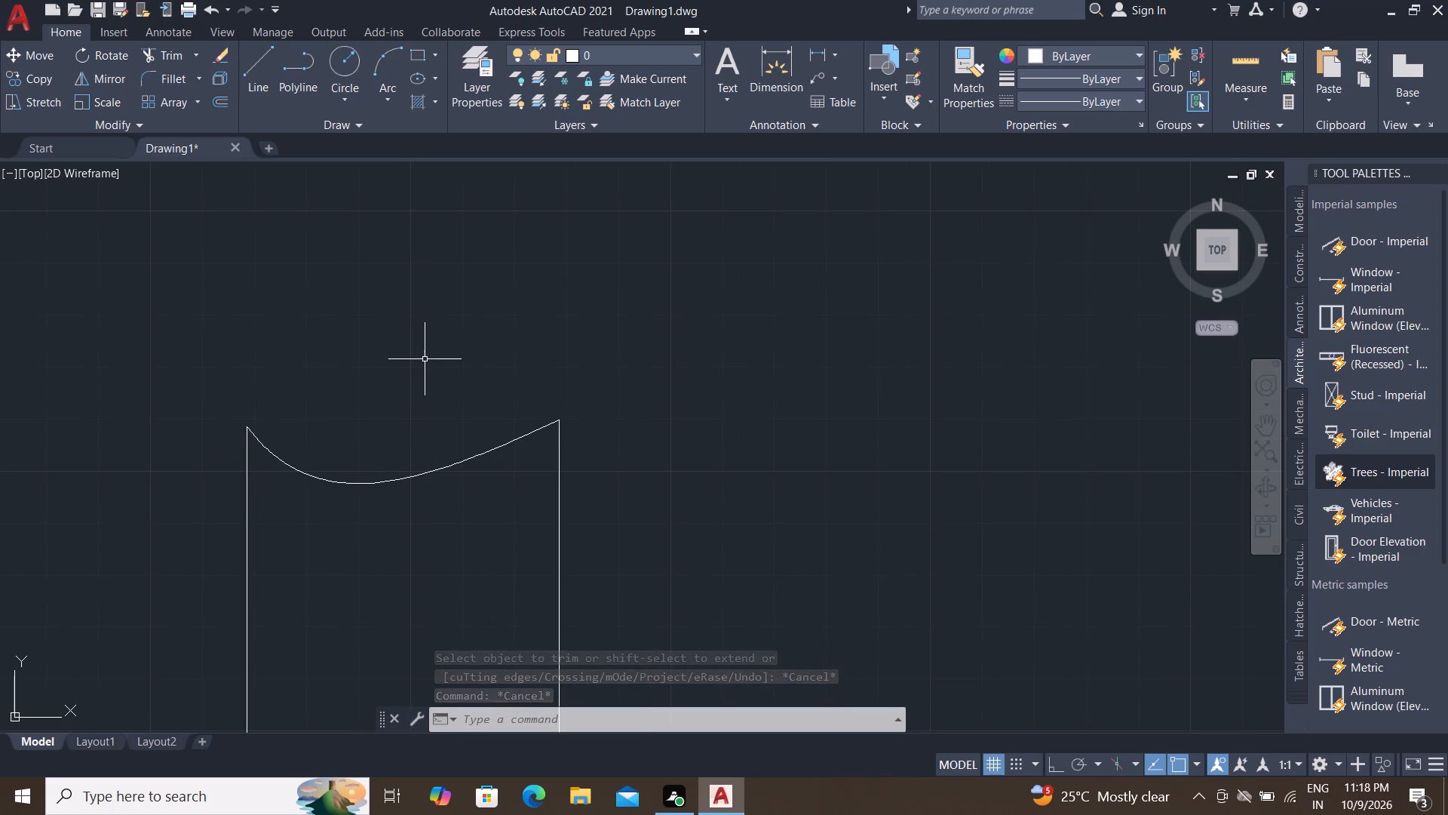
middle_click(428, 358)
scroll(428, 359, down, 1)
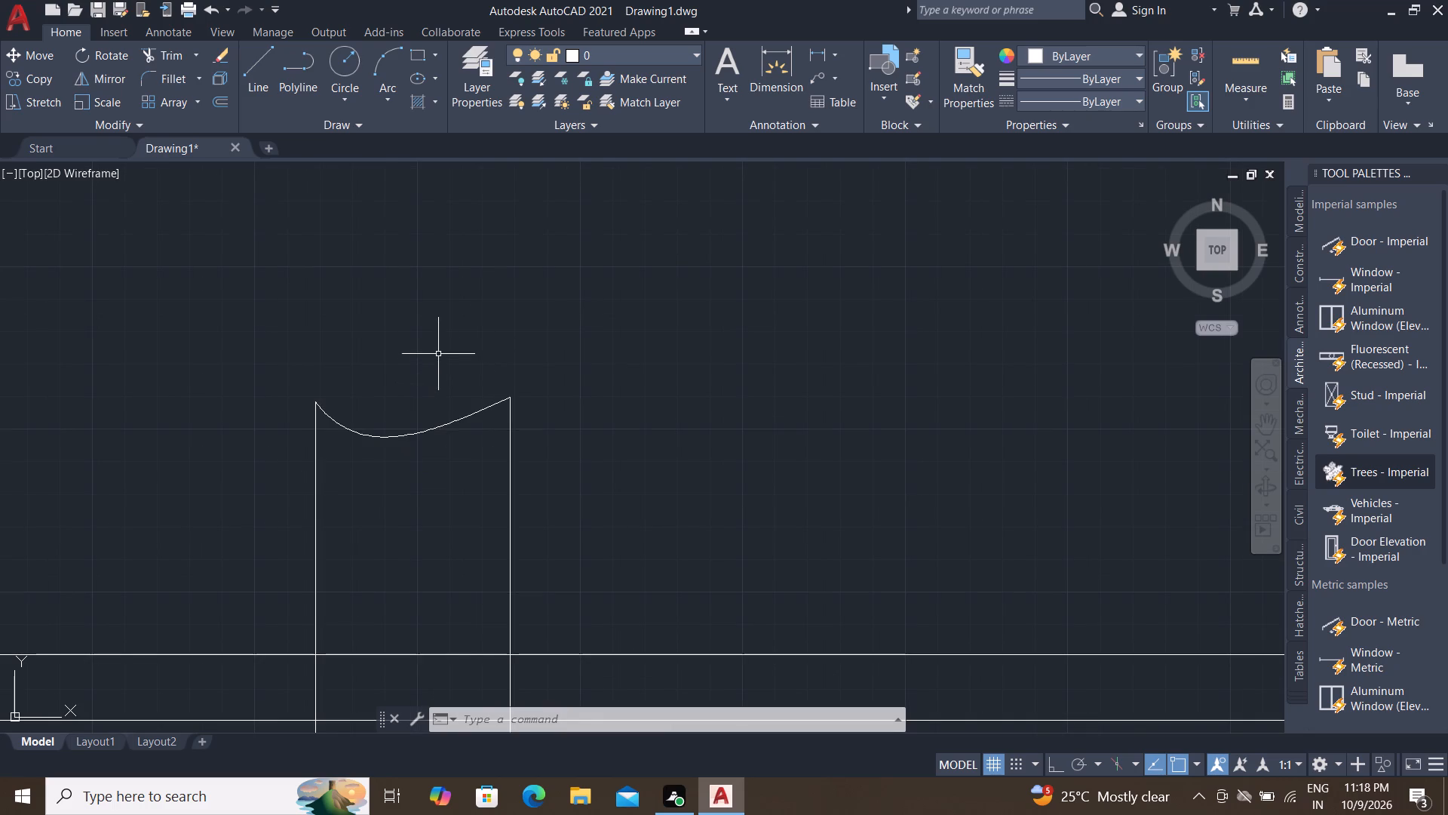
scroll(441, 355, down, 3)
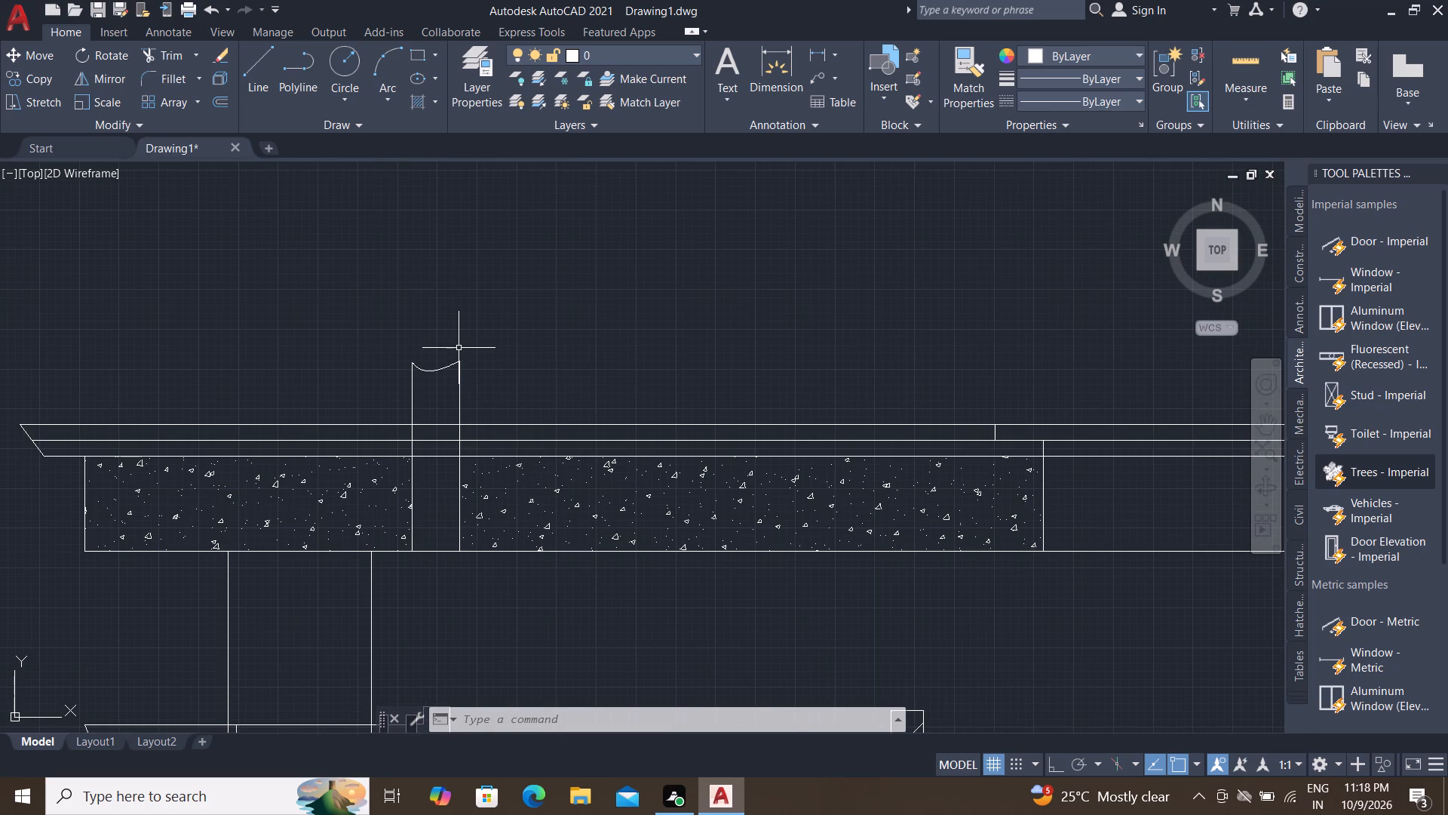
Trim away the horizontal slab lines crossing between the two vertical pipe lines, leaving the pipe interior clear.
key(t)
key(r)
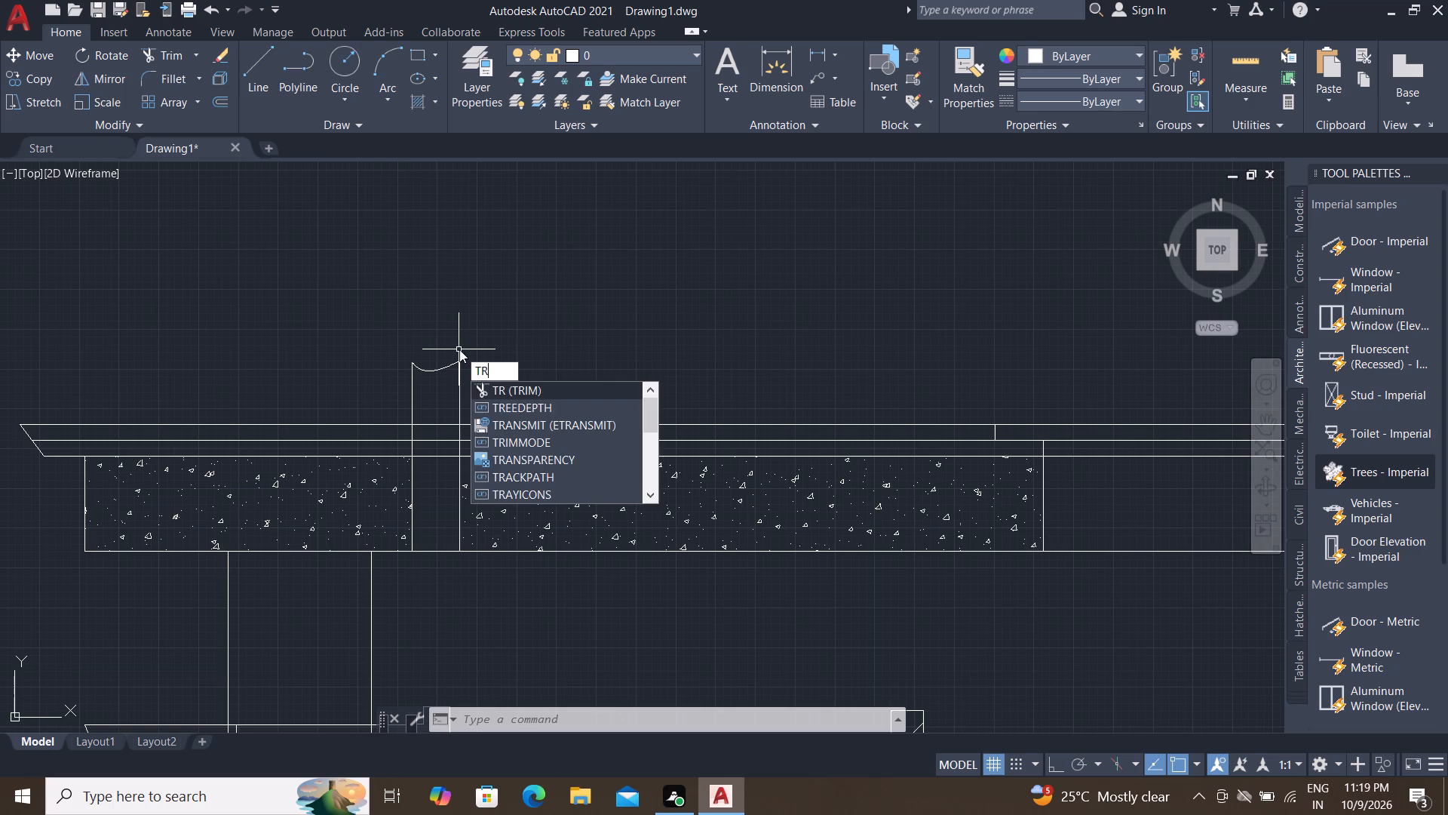
key(space)
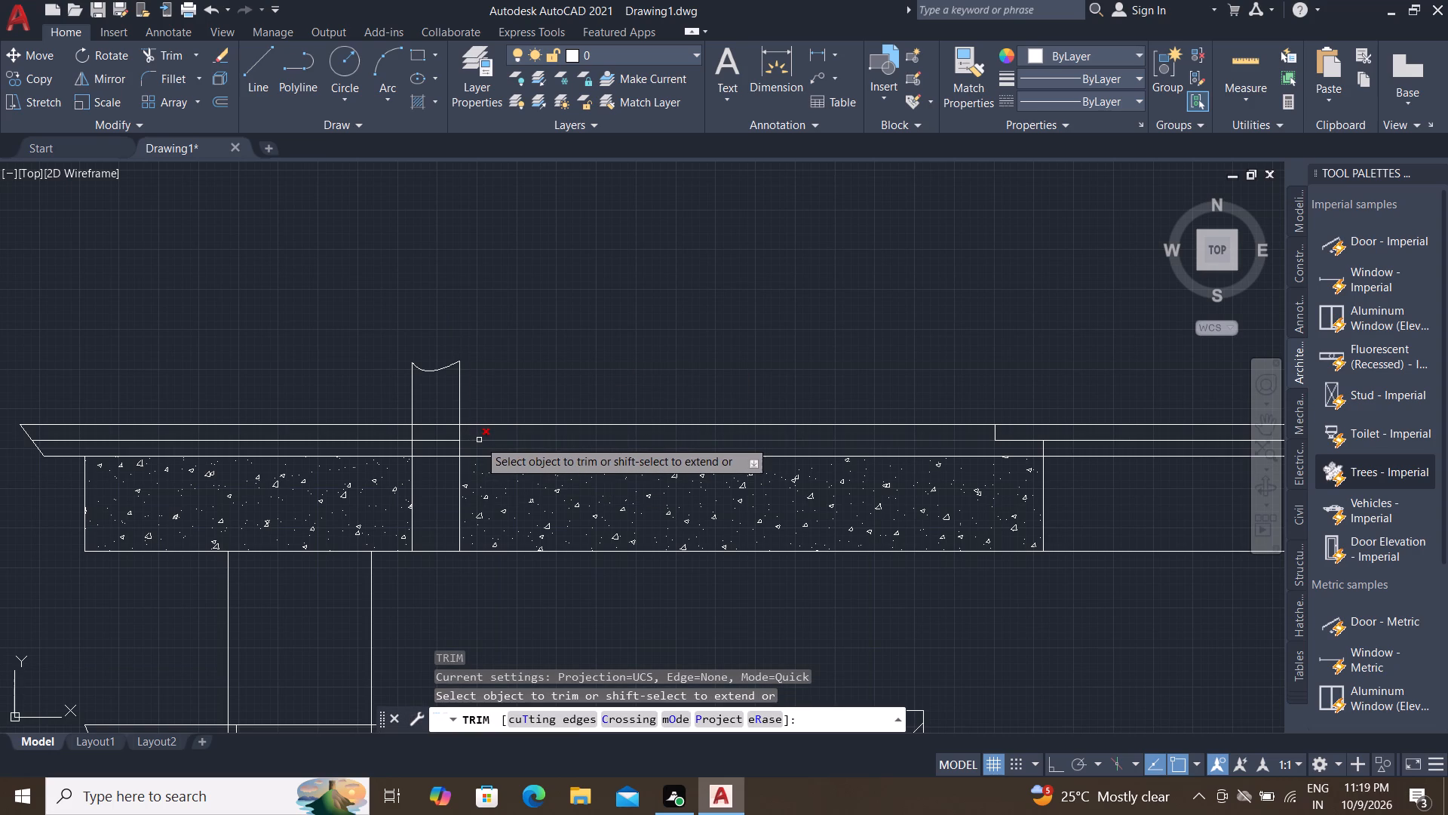
click(434, 411)
click(437, 469)
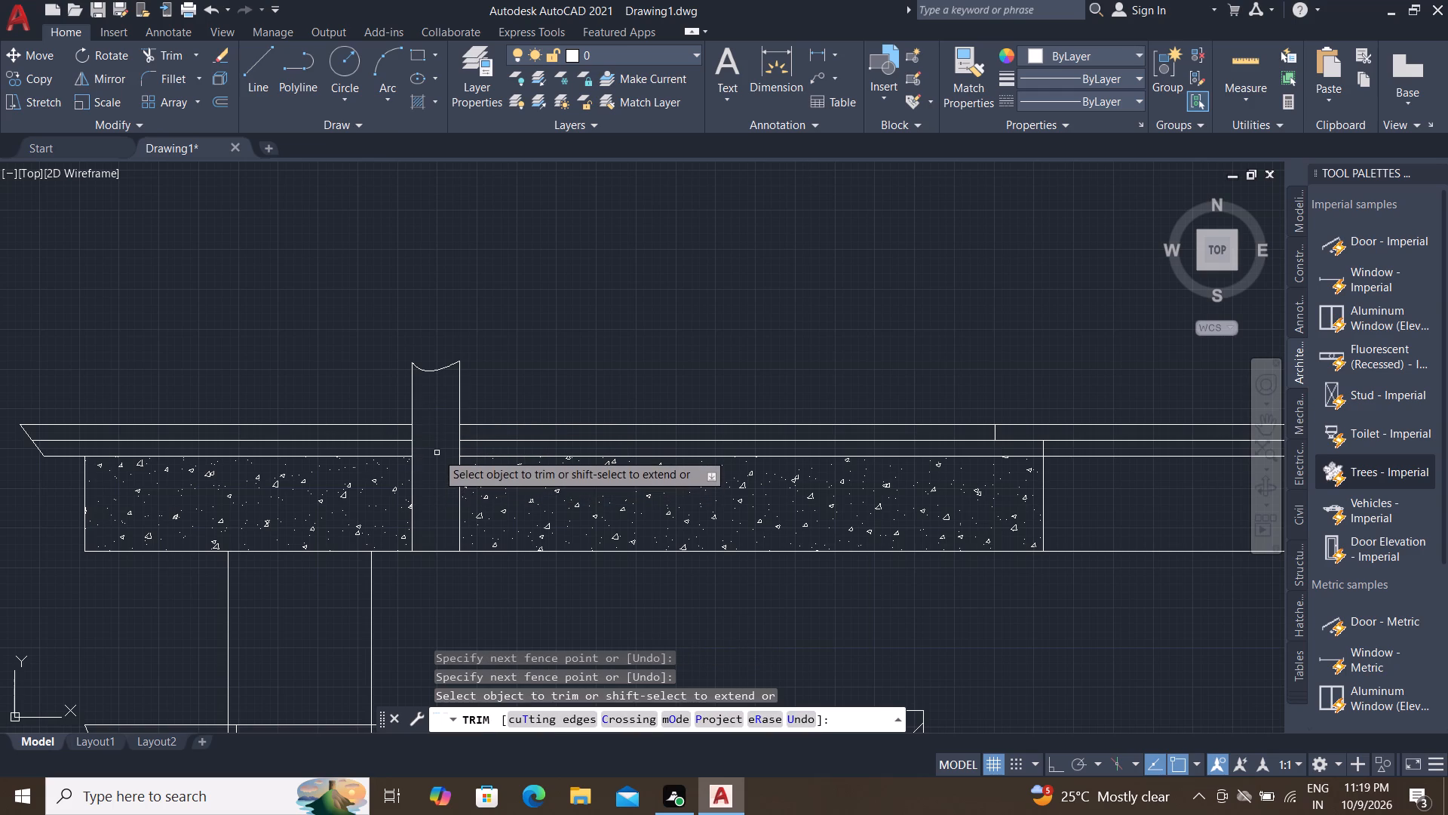
key(Escape)
key(Escape)
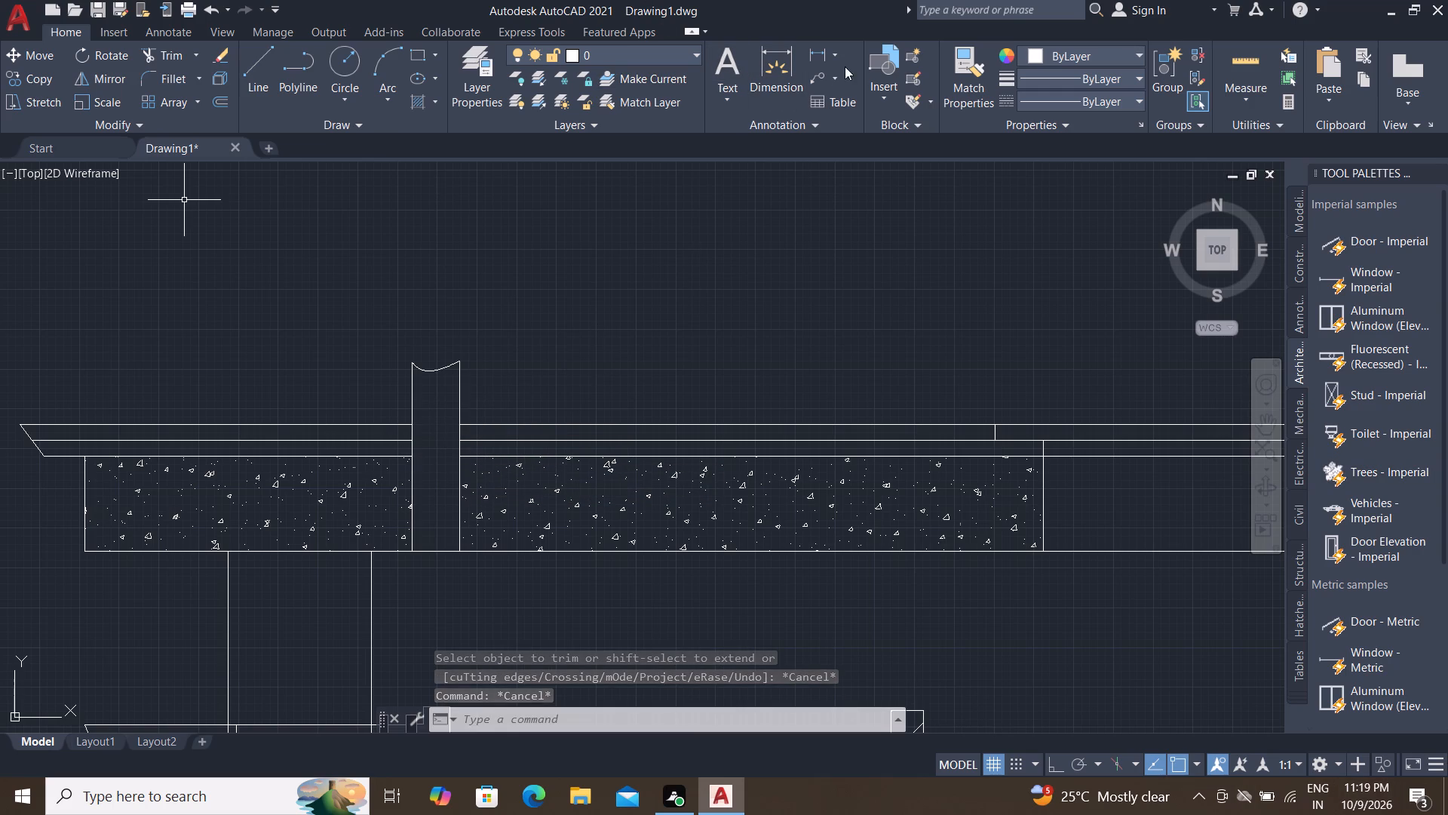
Start a multileader with its arrowhead on the slab's top line, between the pipe and the short vertical joint, constrained to run orthogonally upward.
click(821, 69)
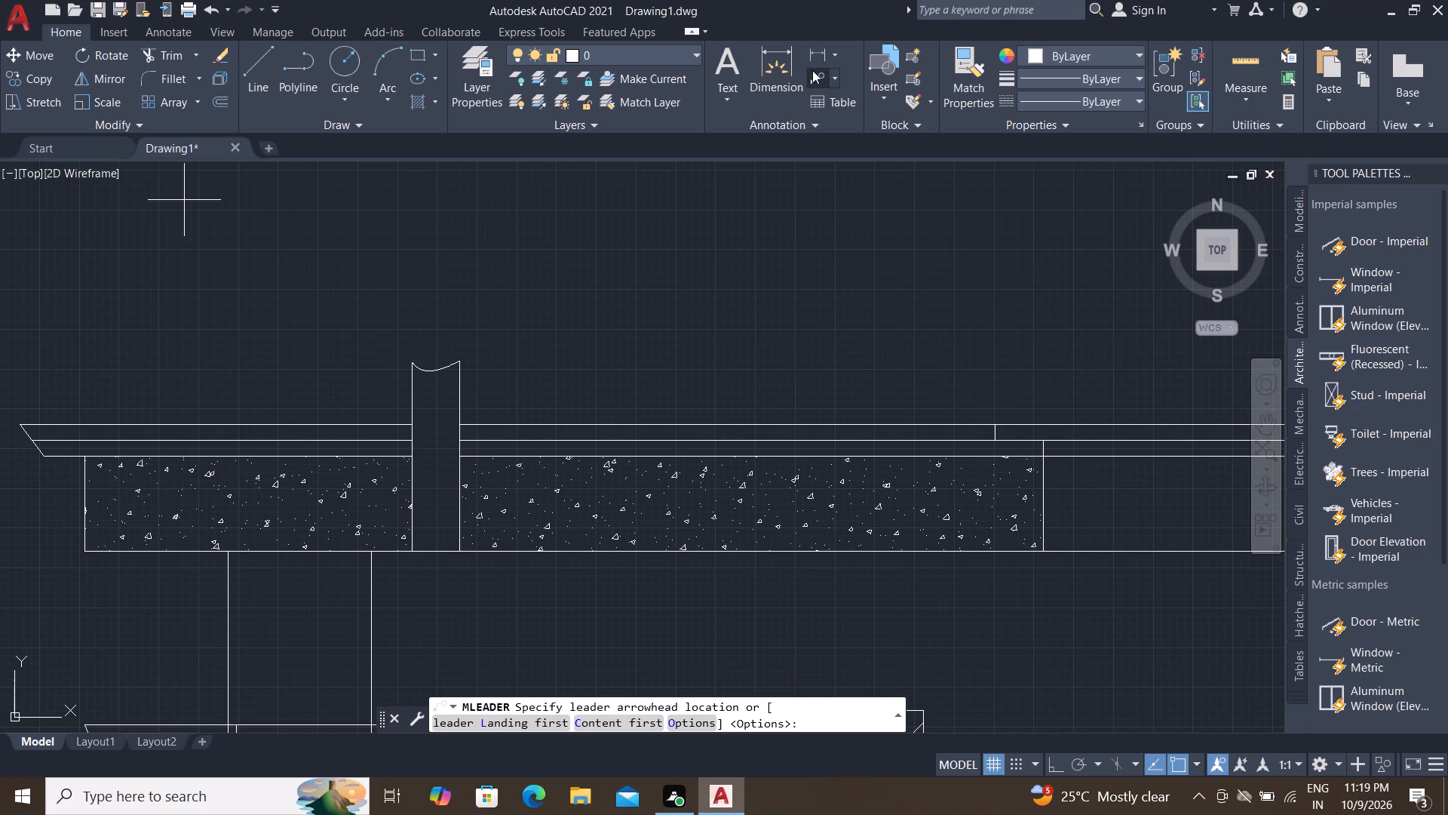
click(728, 425)
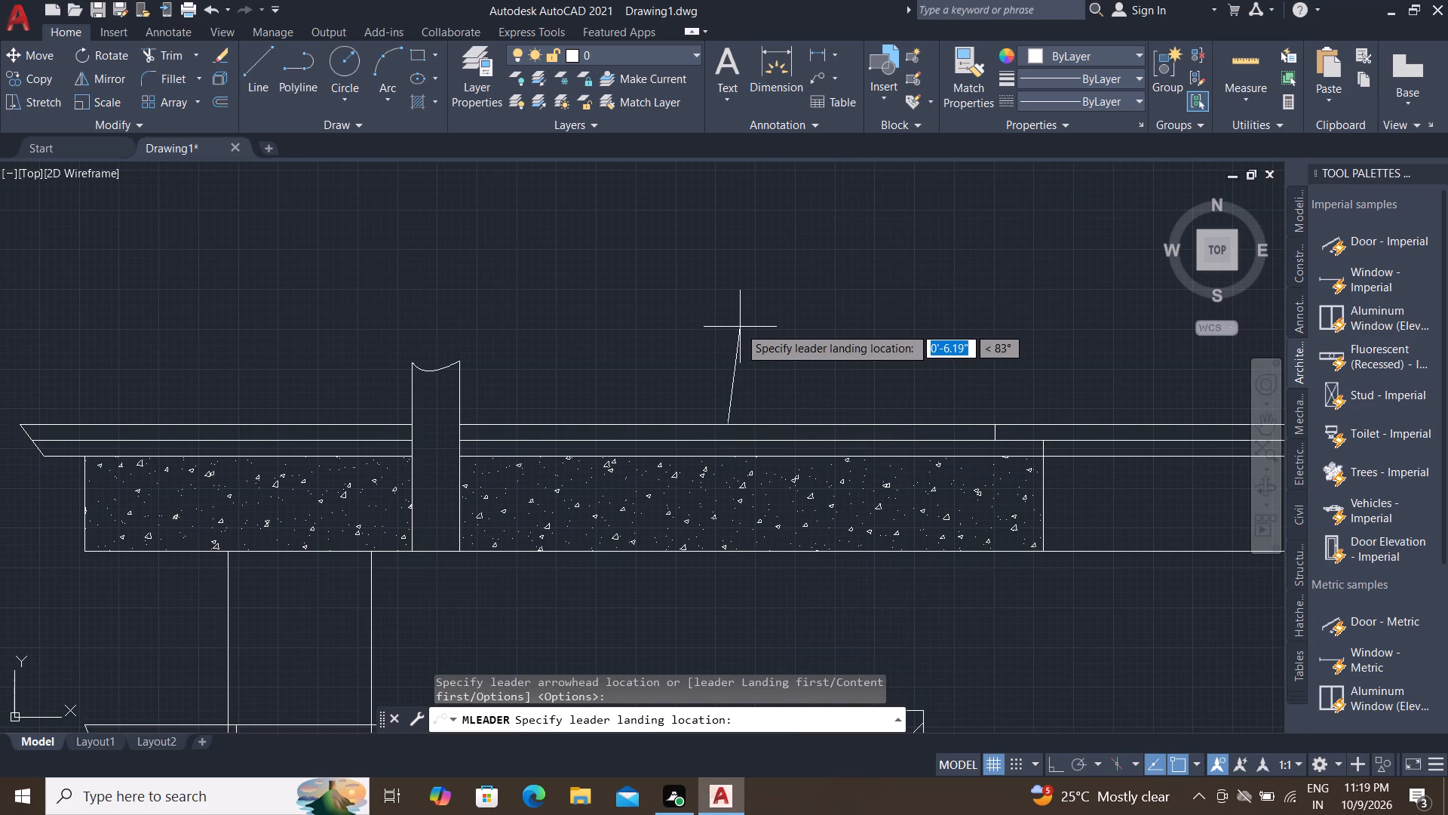
key(F8)
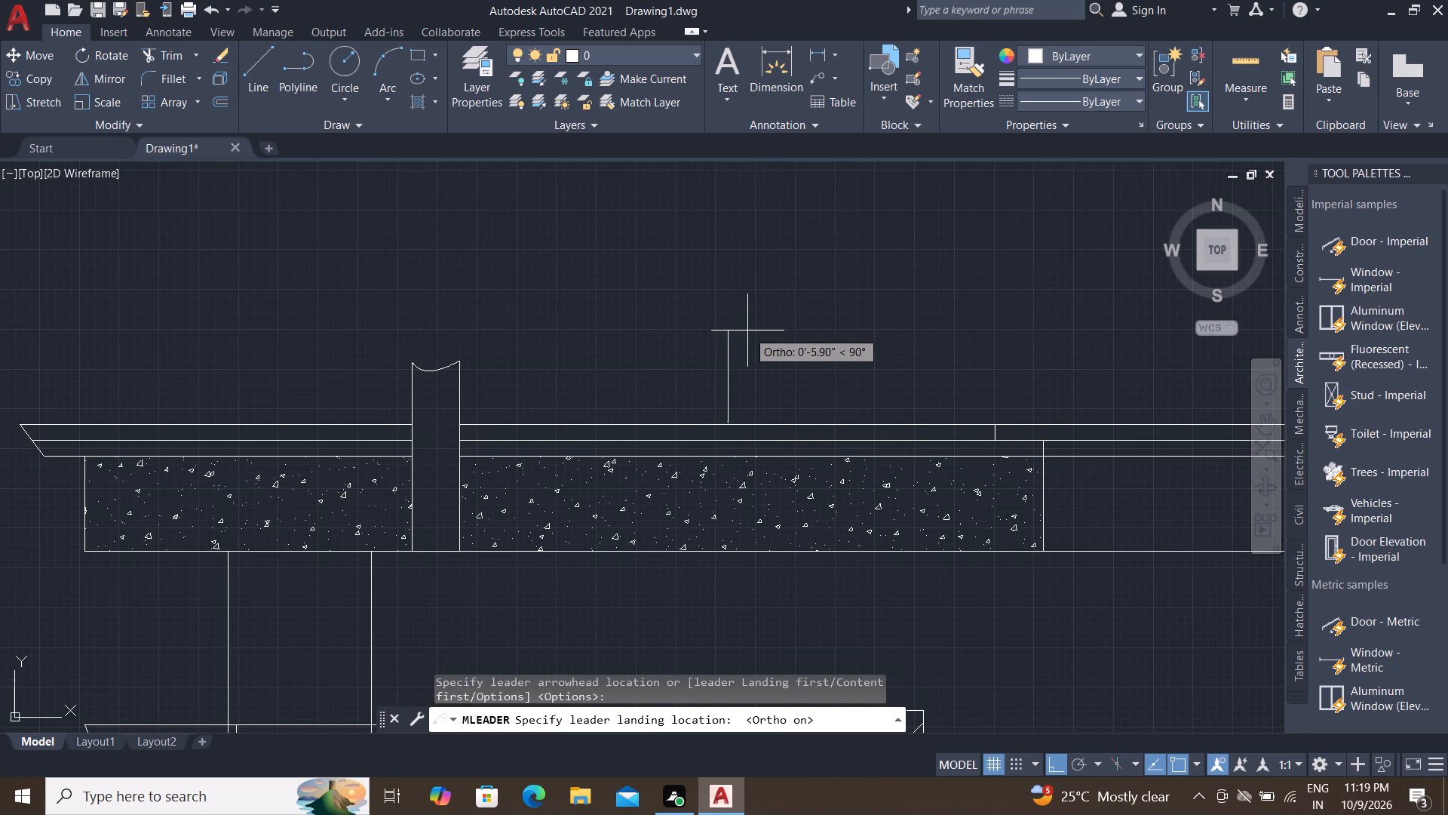
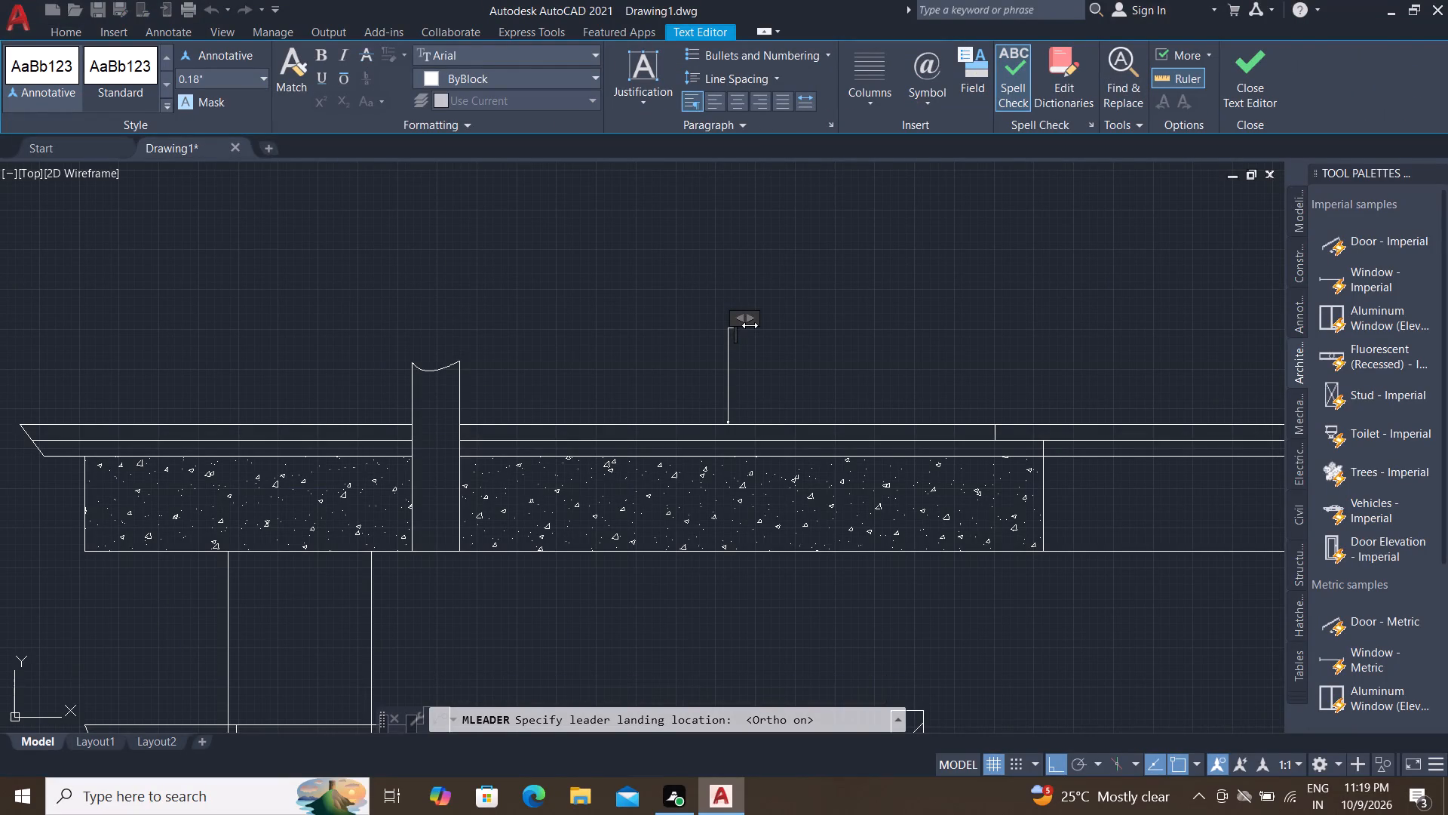
Enter MANHOLE as the leader note above the slab and set its text height to 1".
text(MANHOLE)
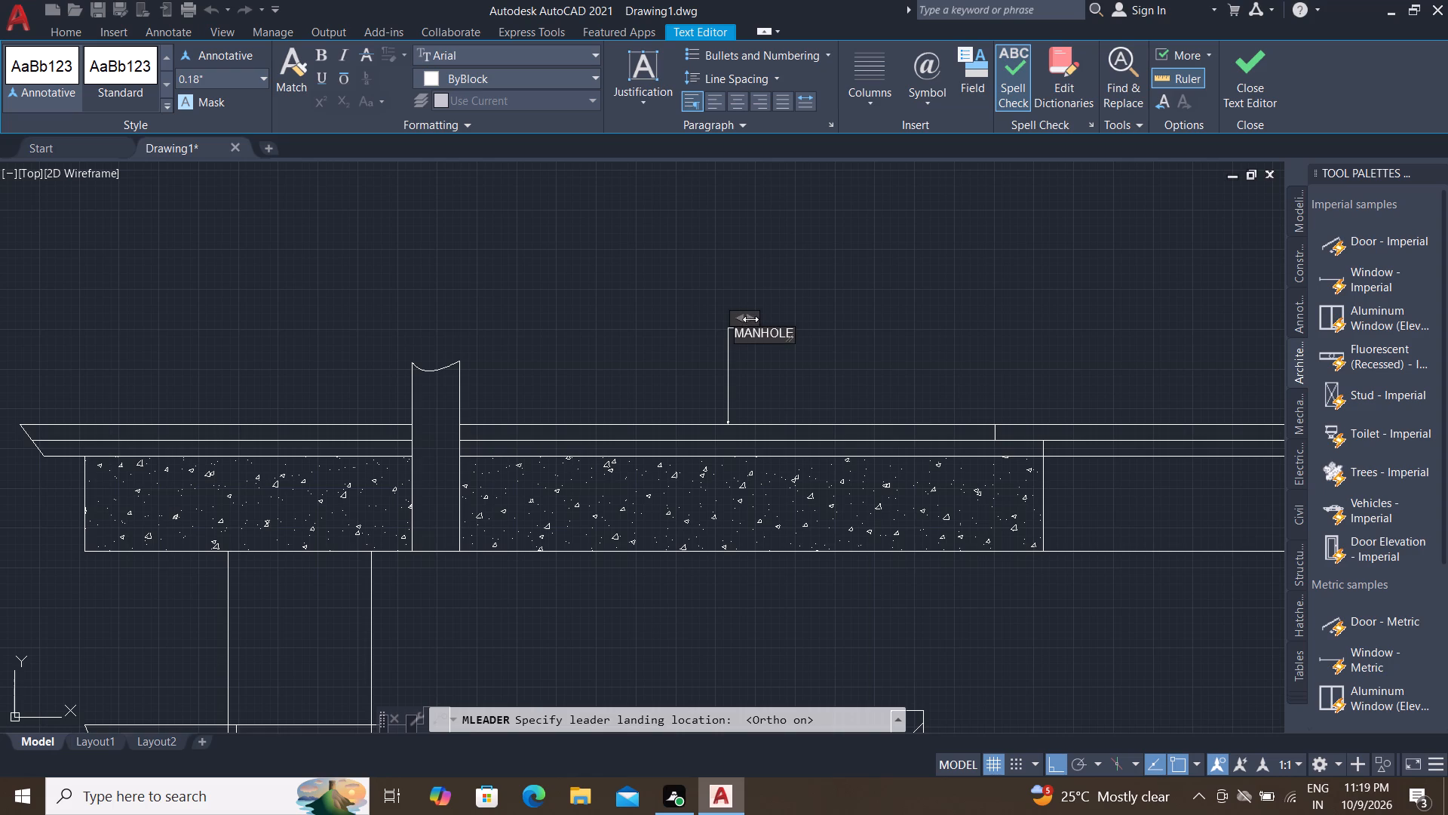
double_click(753, 325)
double_click(750, 335)
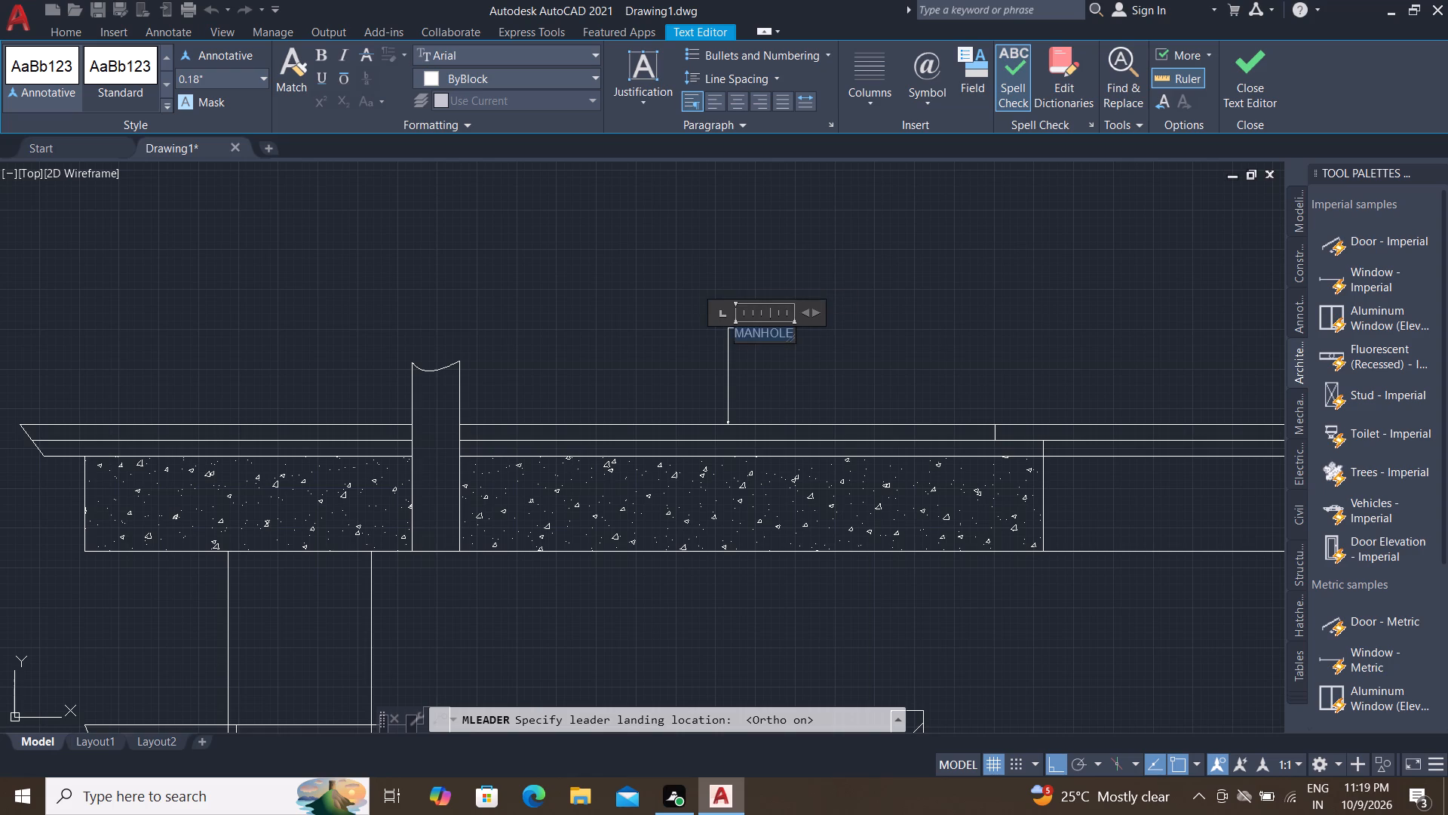
click(210, 75)
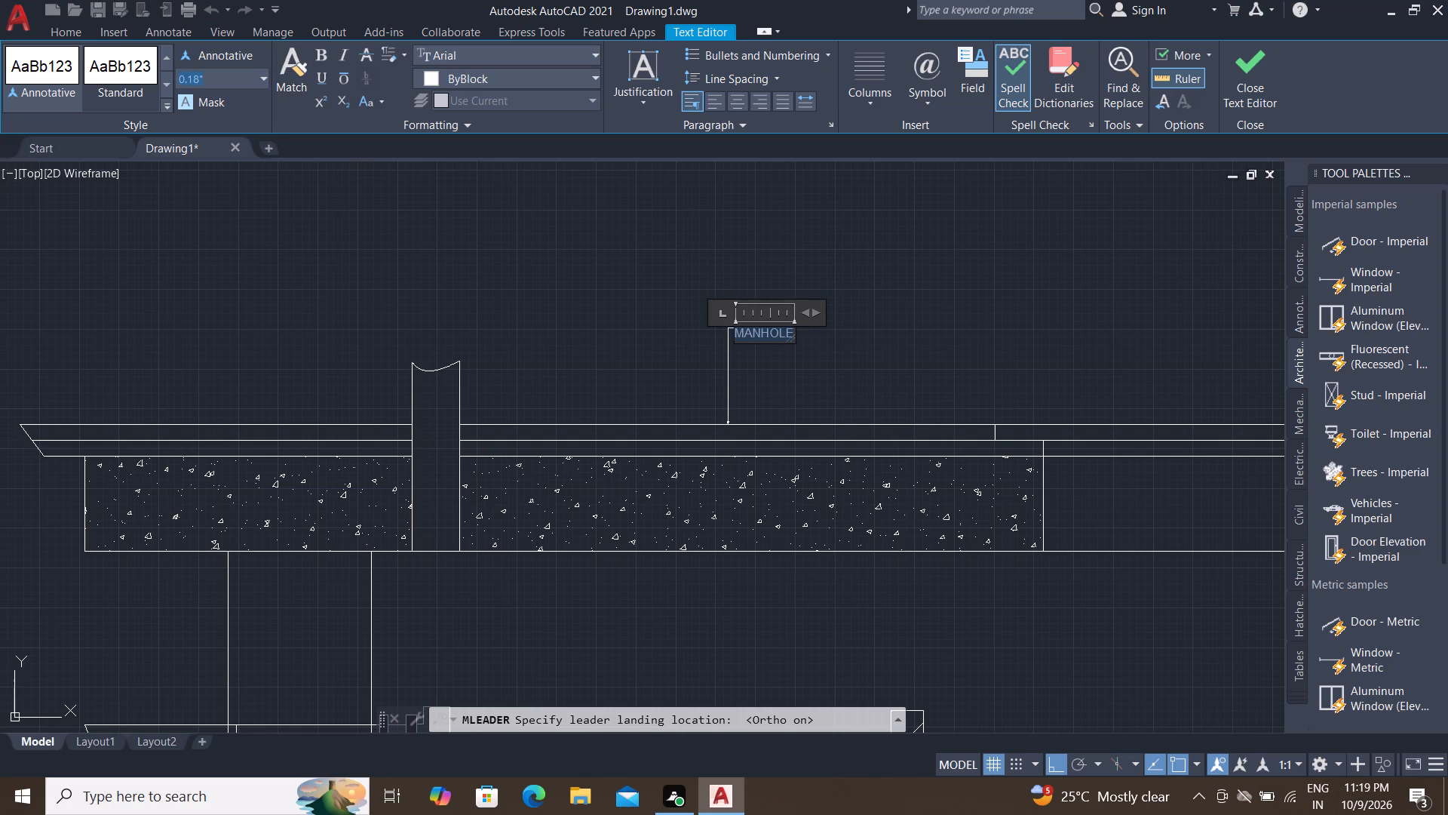
key(BackSpace)
text(1")
key(Return)
click(702, 300)
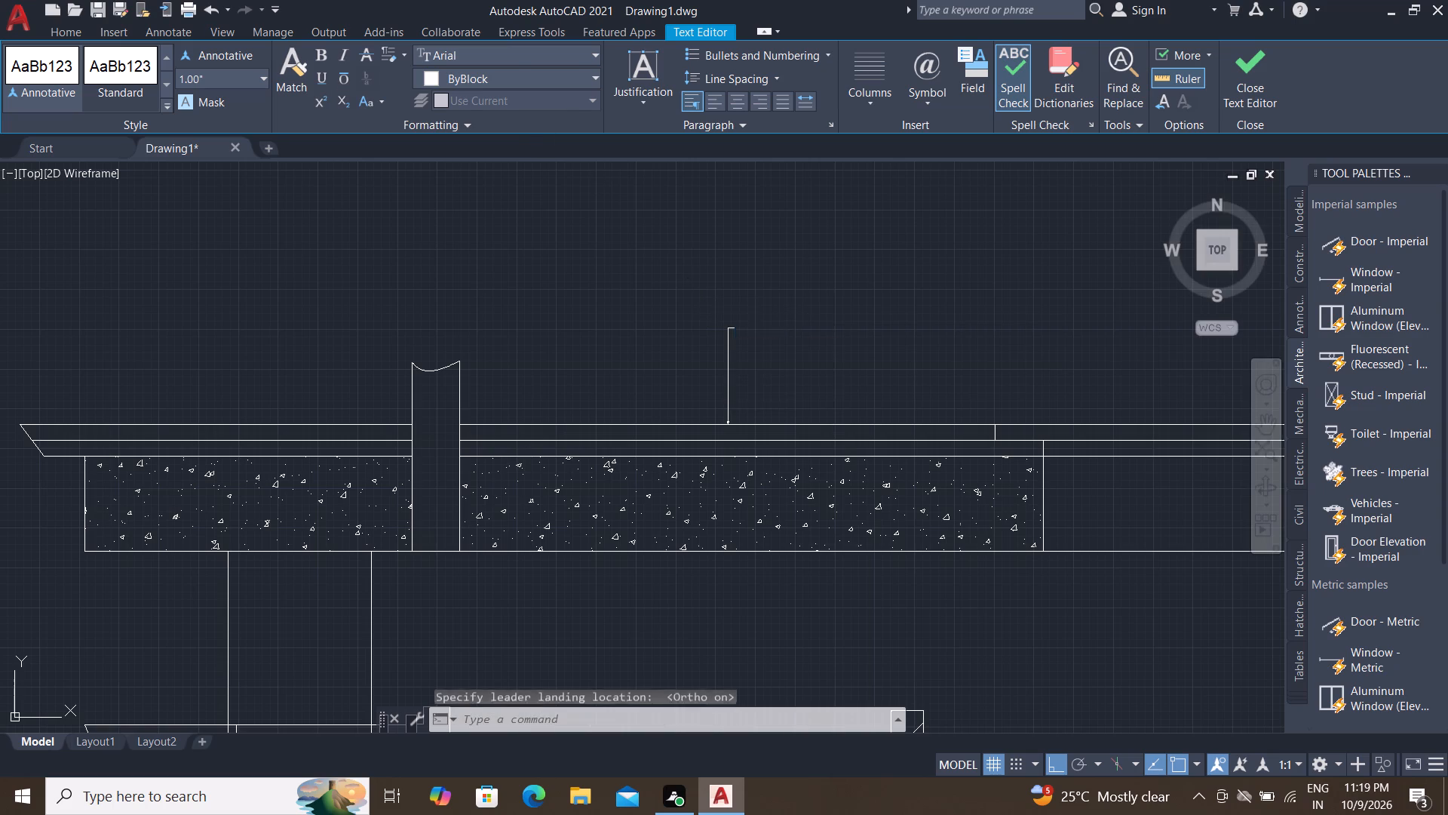
Lengthen the MANHOLE leader's horizontal landing by stretching its text end away from the vertical leader line.
scroll(712, 307, up, 4)
middle_drag(738, 307, 538, 314)
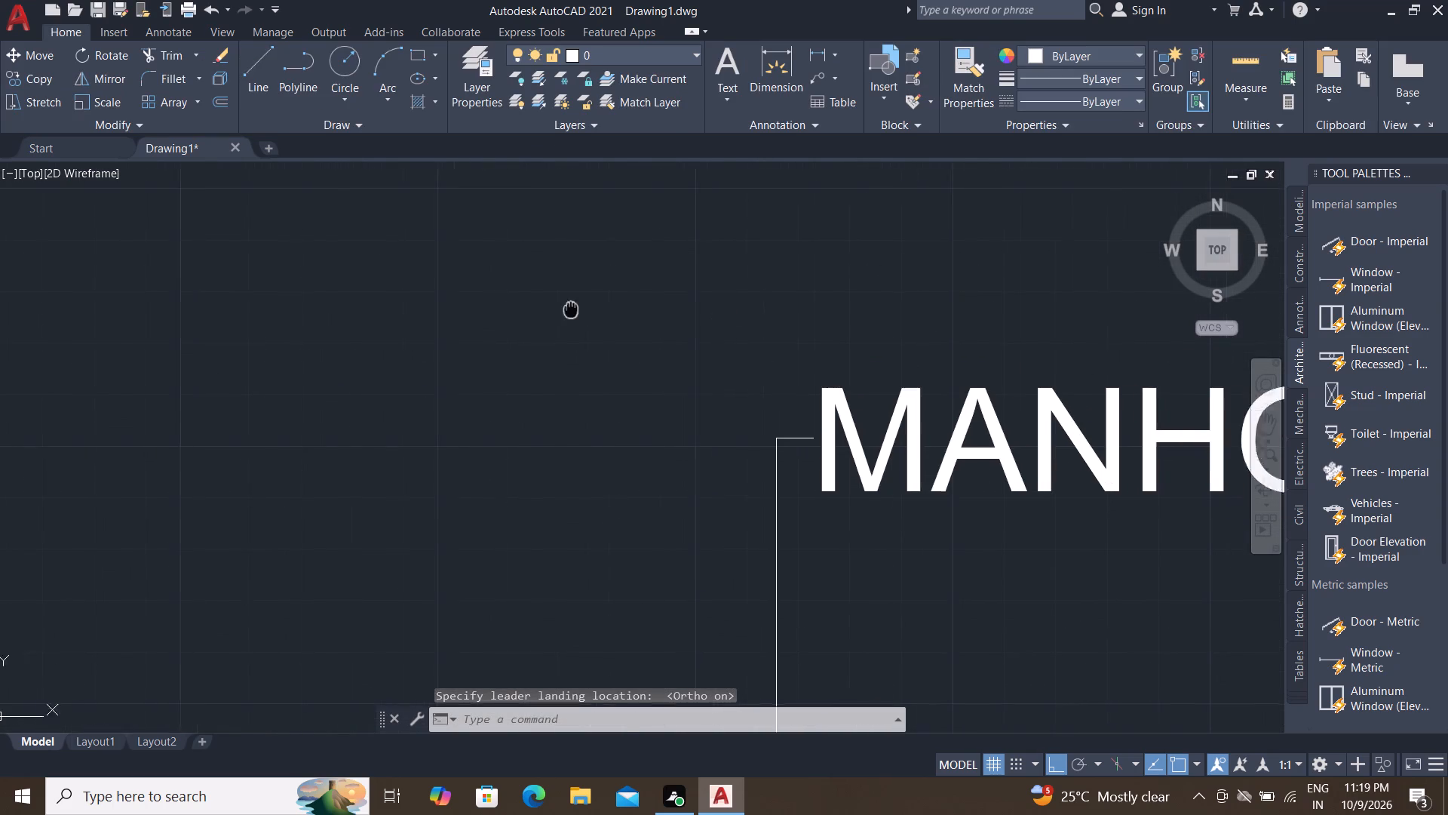
middle_drag(538, 314, 116, 312)
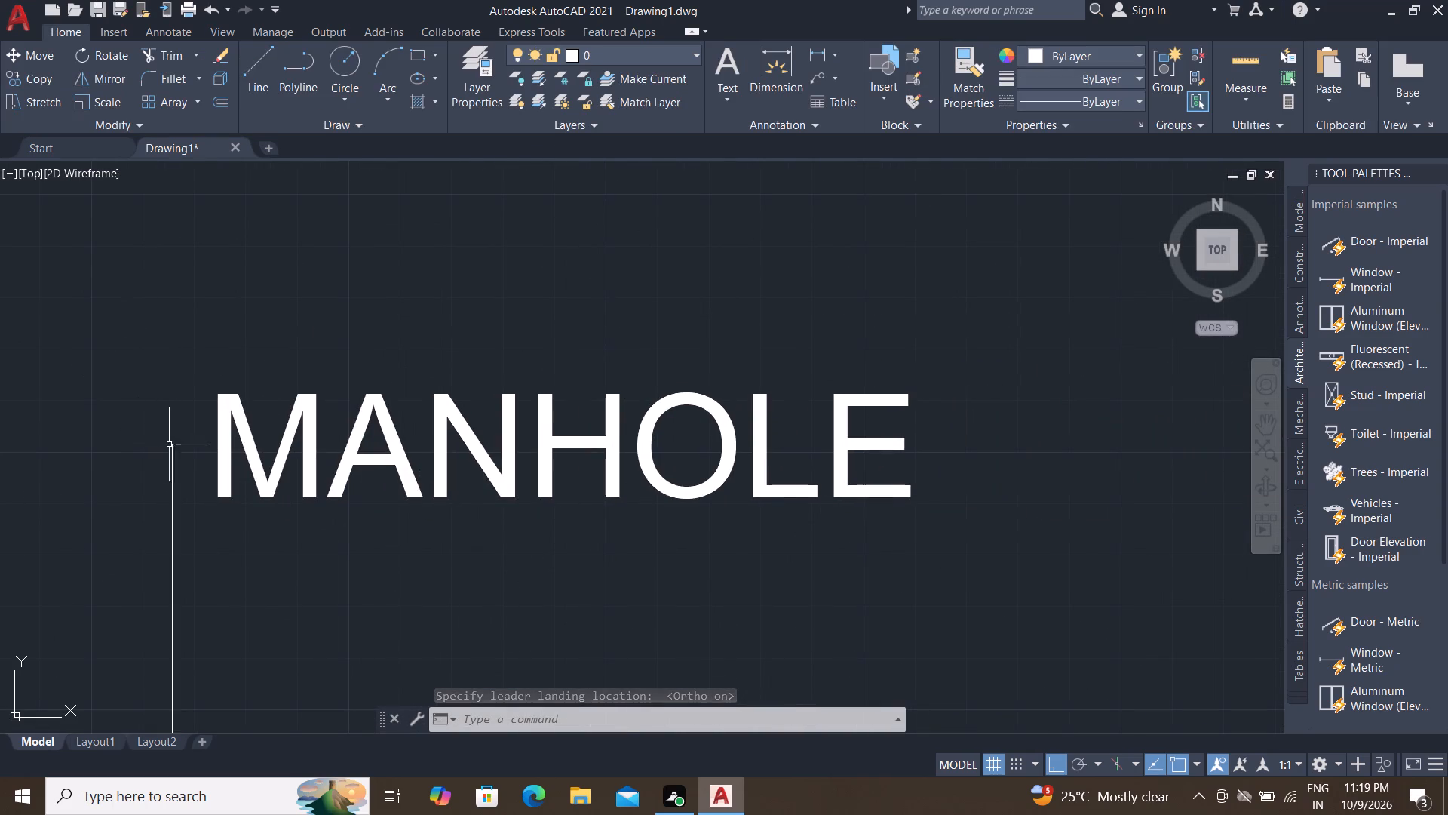
click(177, 449)
click(176, 446)
click(177, 444)
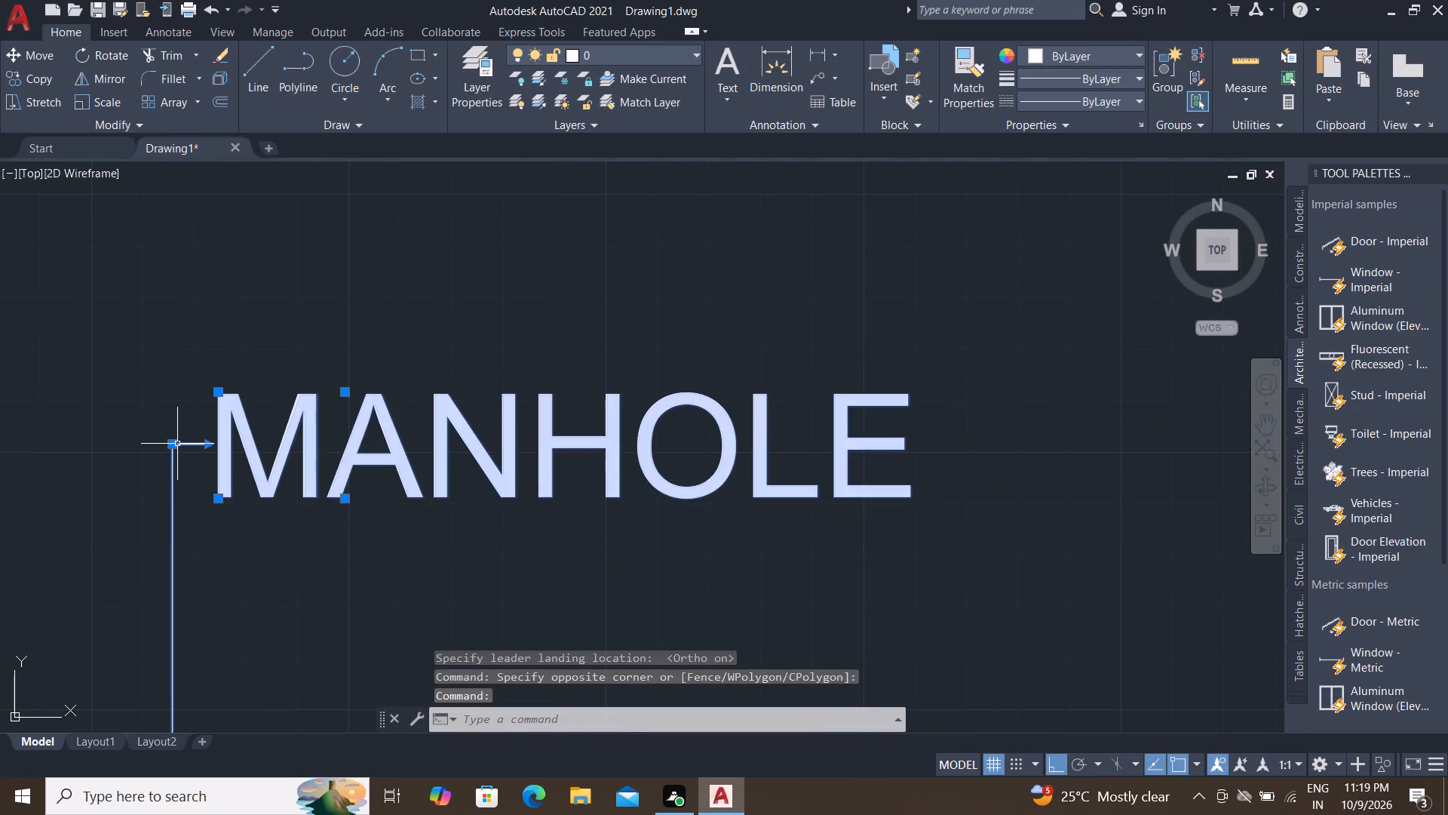
scroll(171, 442, up, 3)
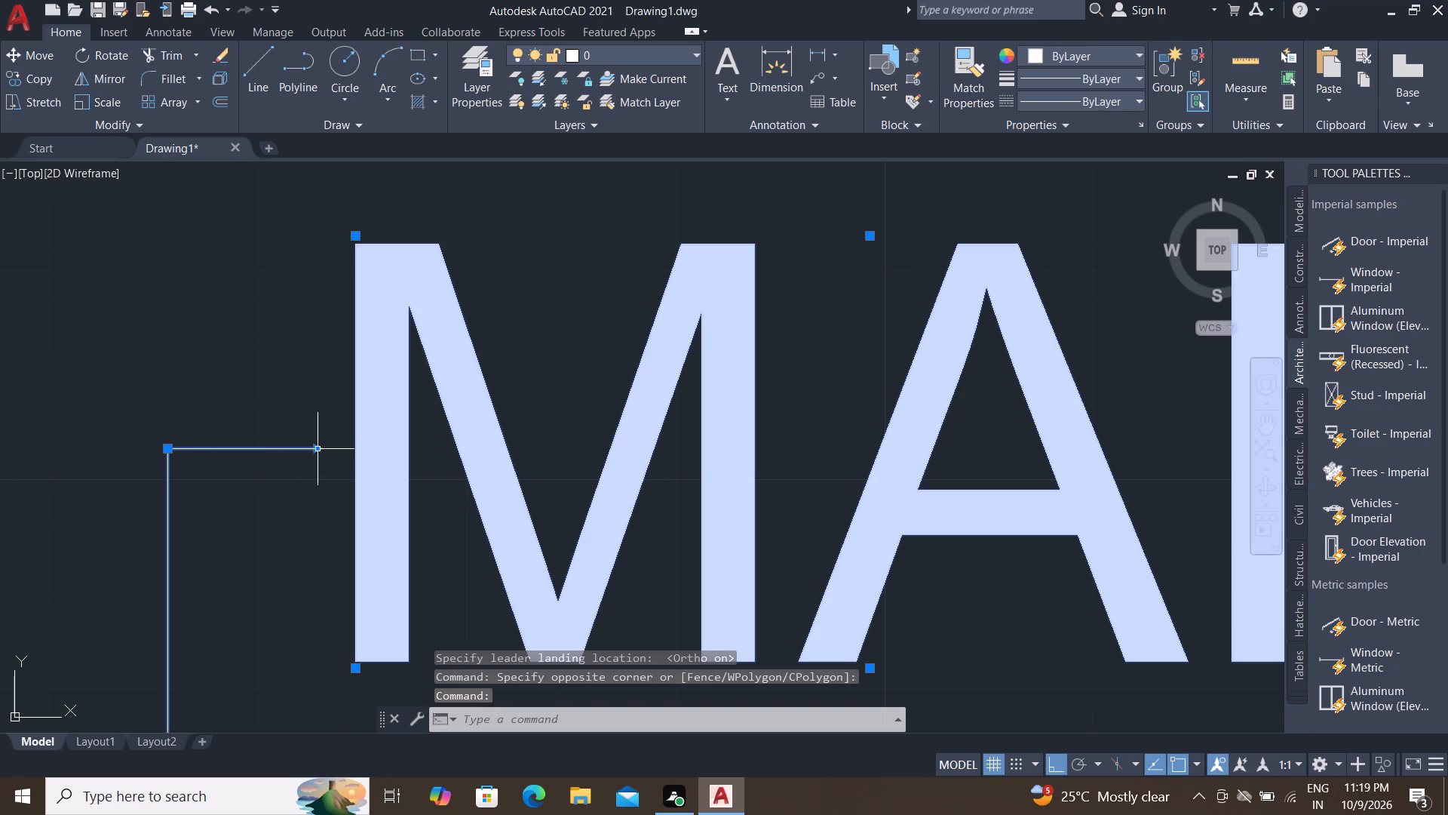
click(320, 448)
scroll(316, 438, down, 7)
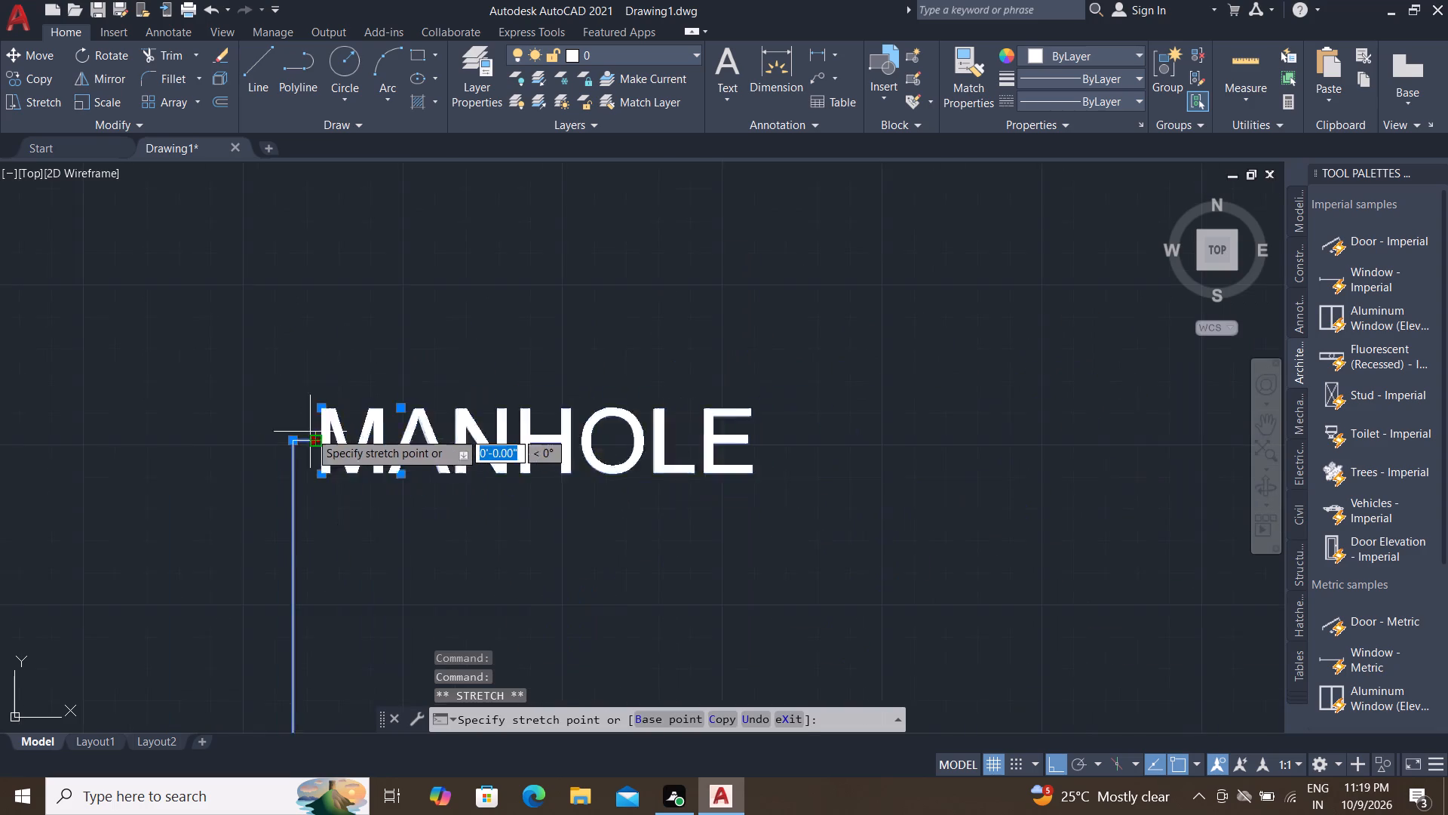
scroll(311, 432, down, 1)
click(373, 434)
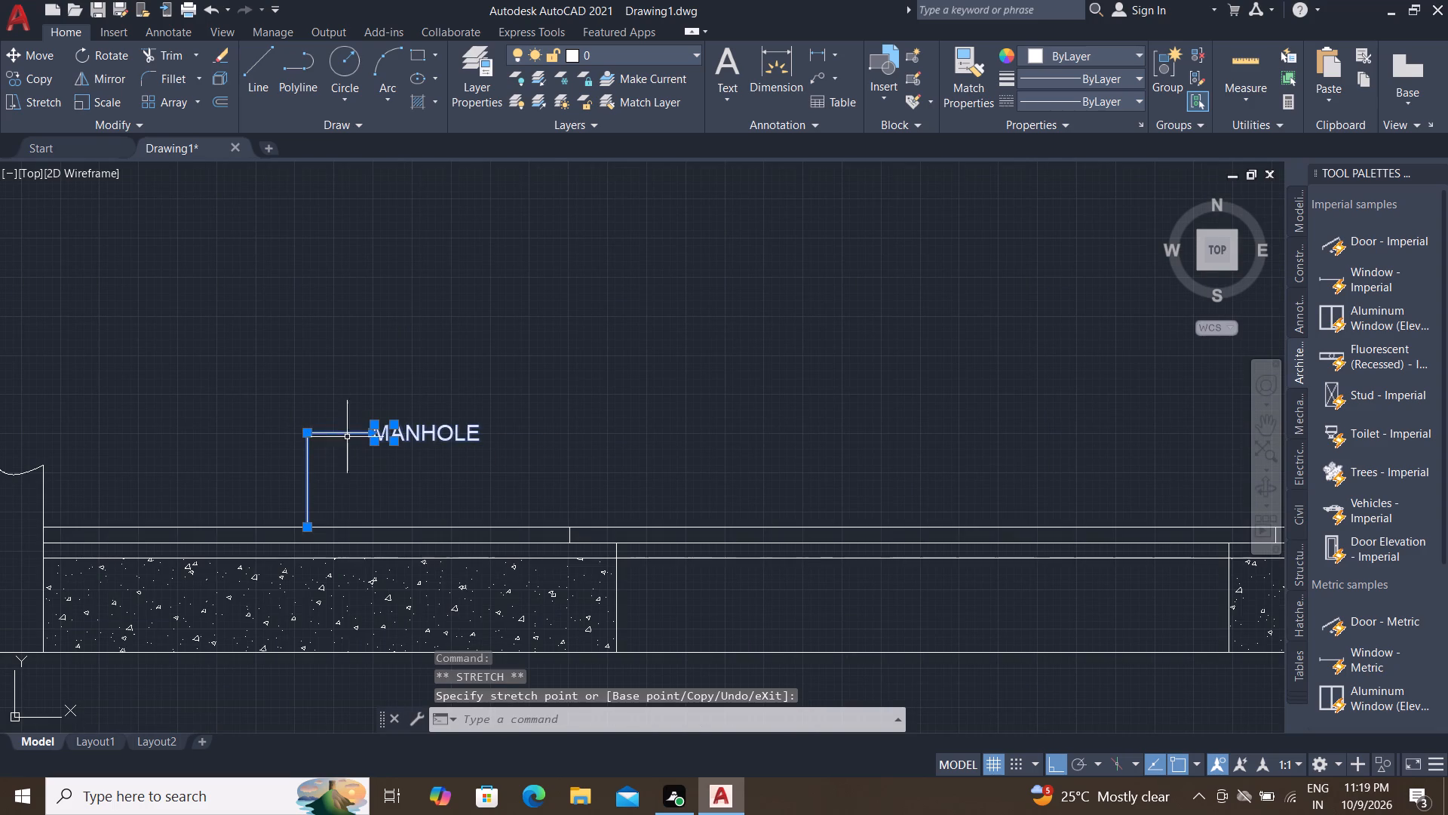
key(Escape)
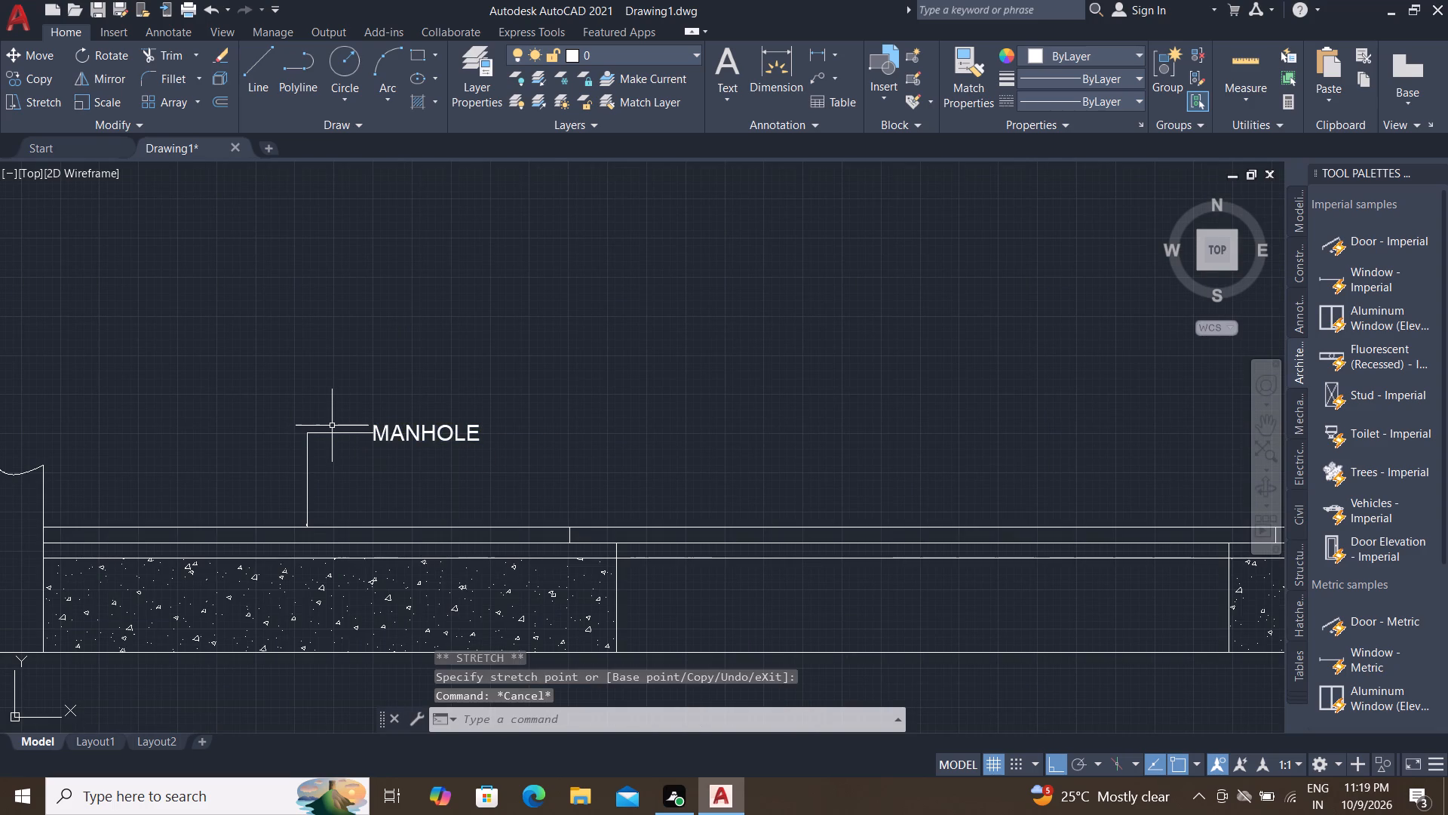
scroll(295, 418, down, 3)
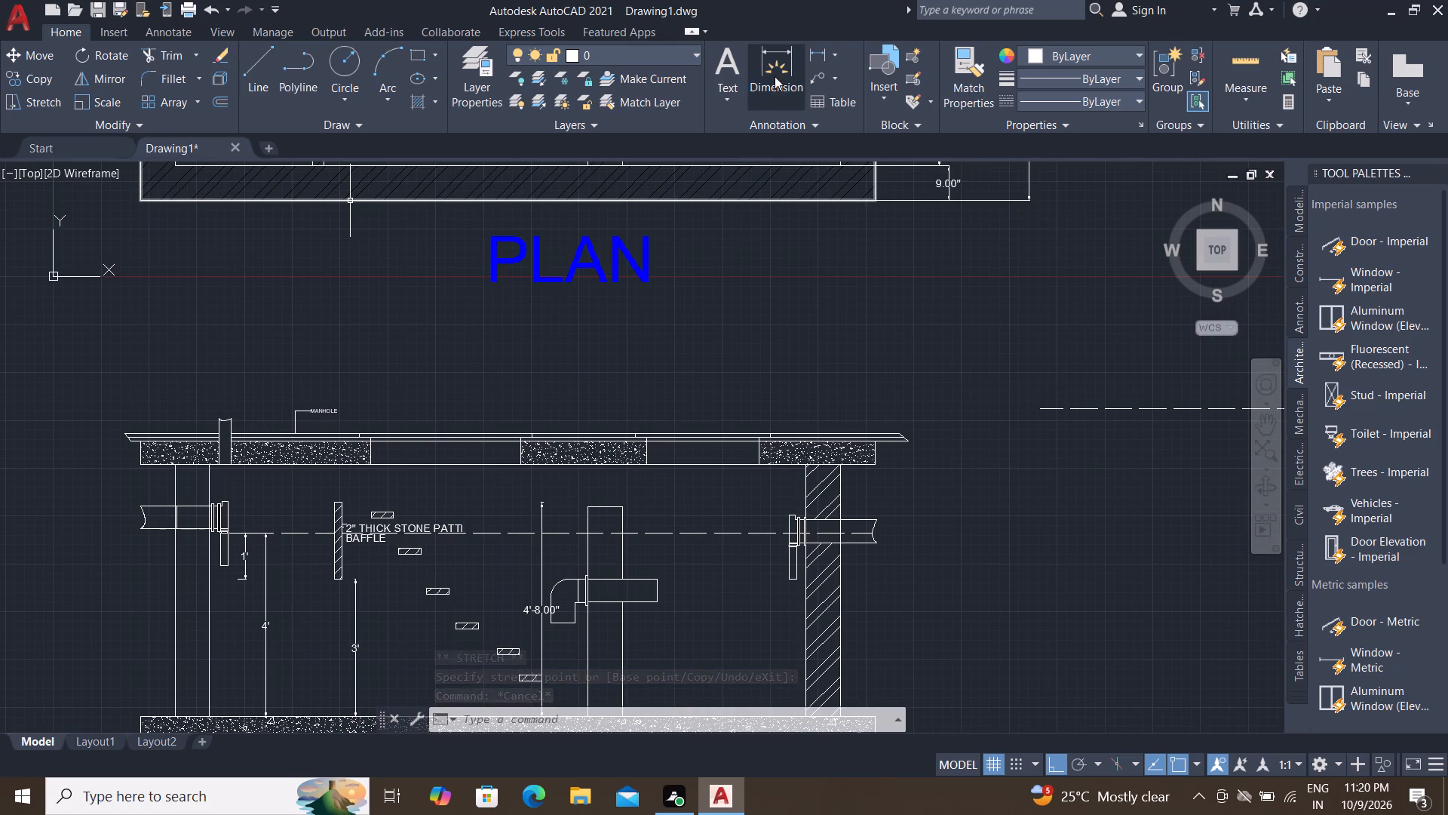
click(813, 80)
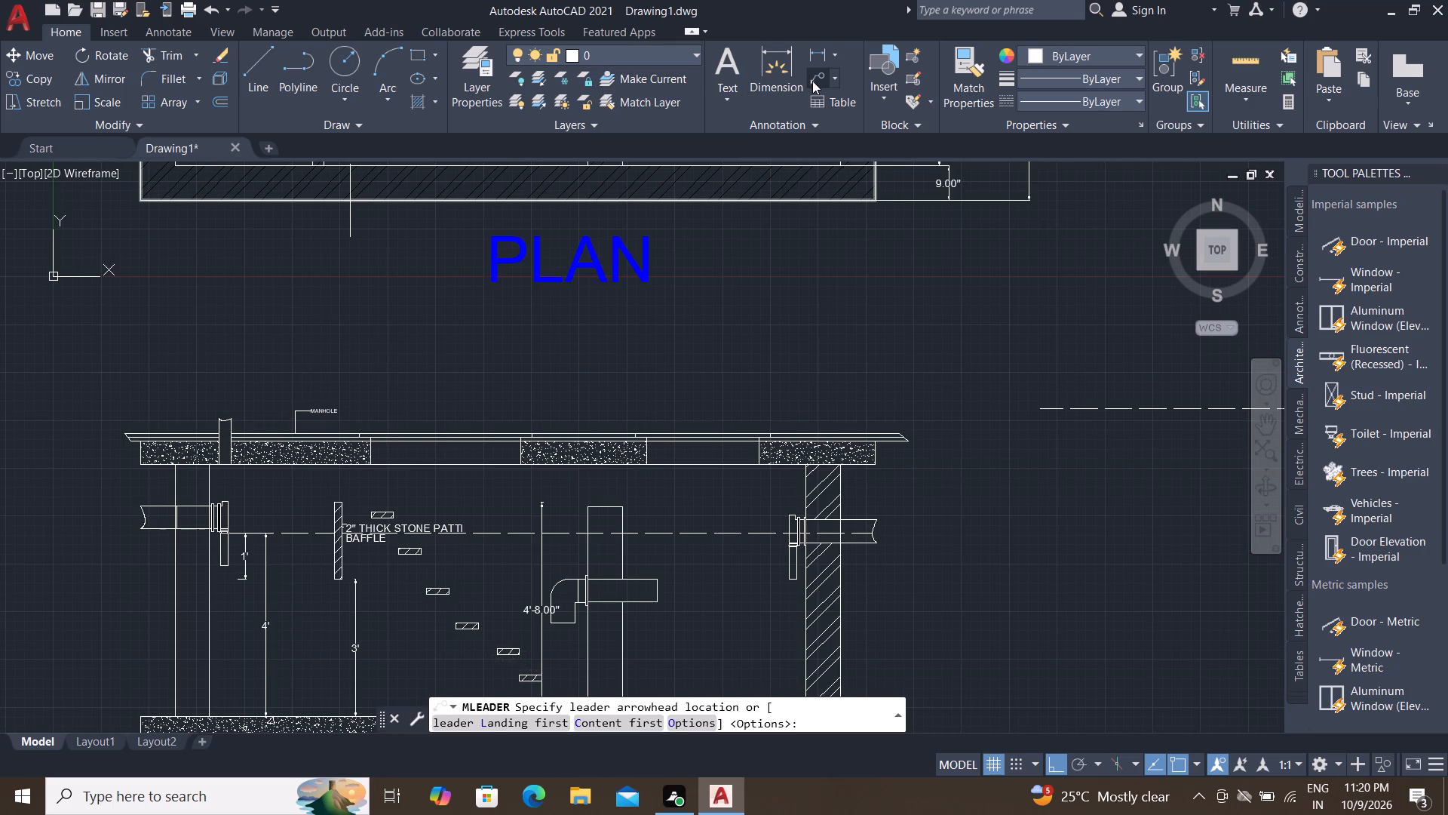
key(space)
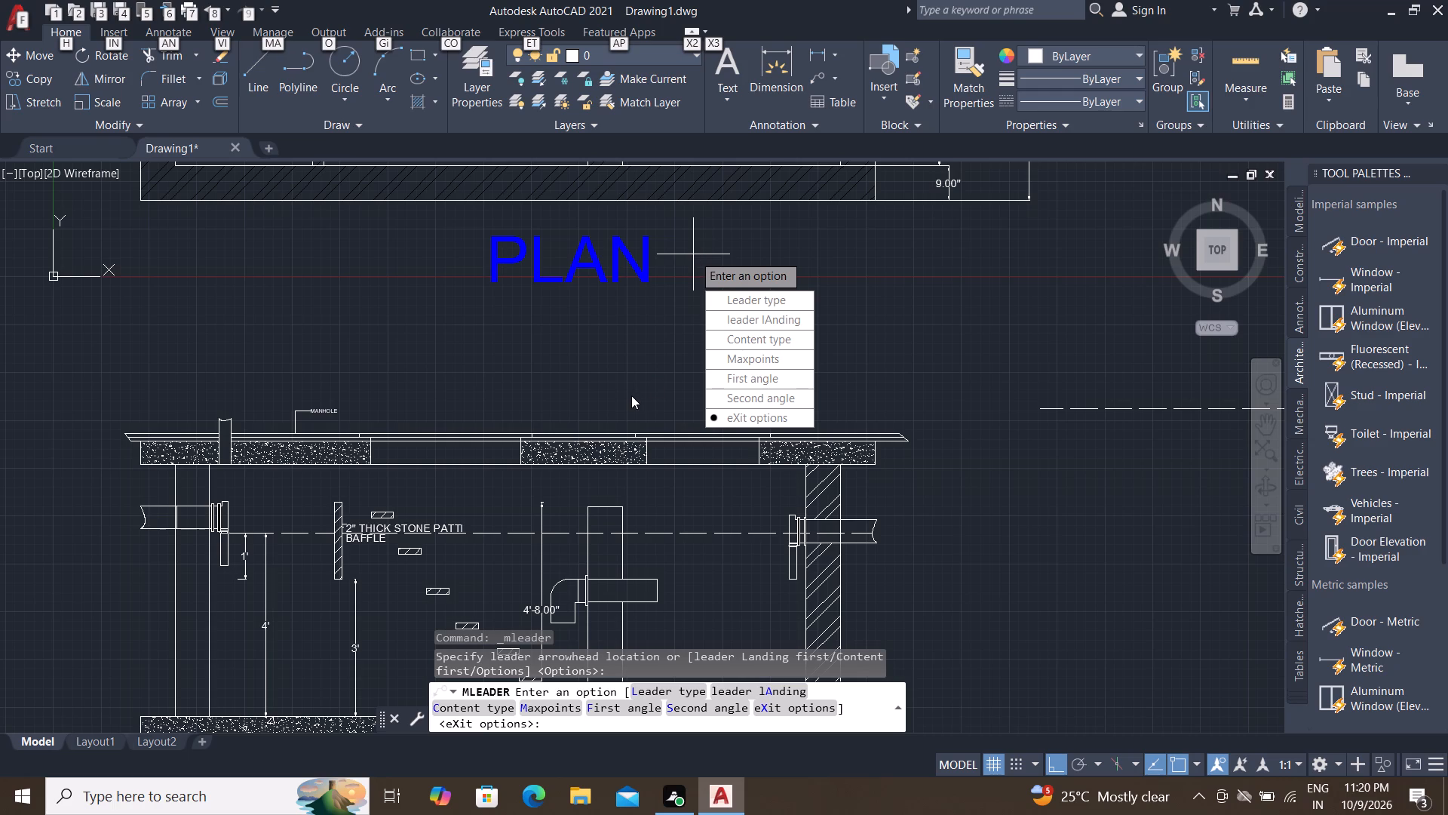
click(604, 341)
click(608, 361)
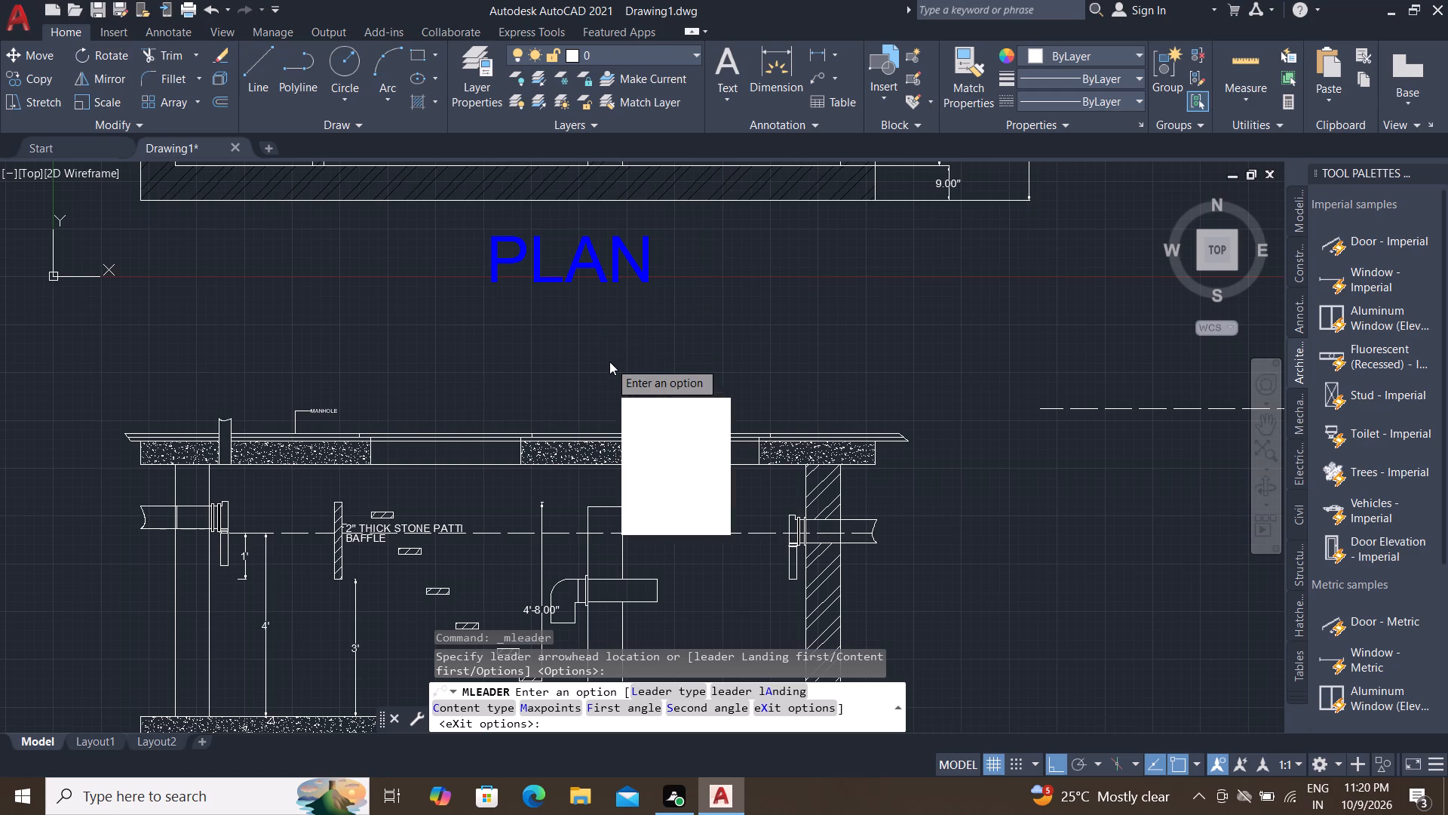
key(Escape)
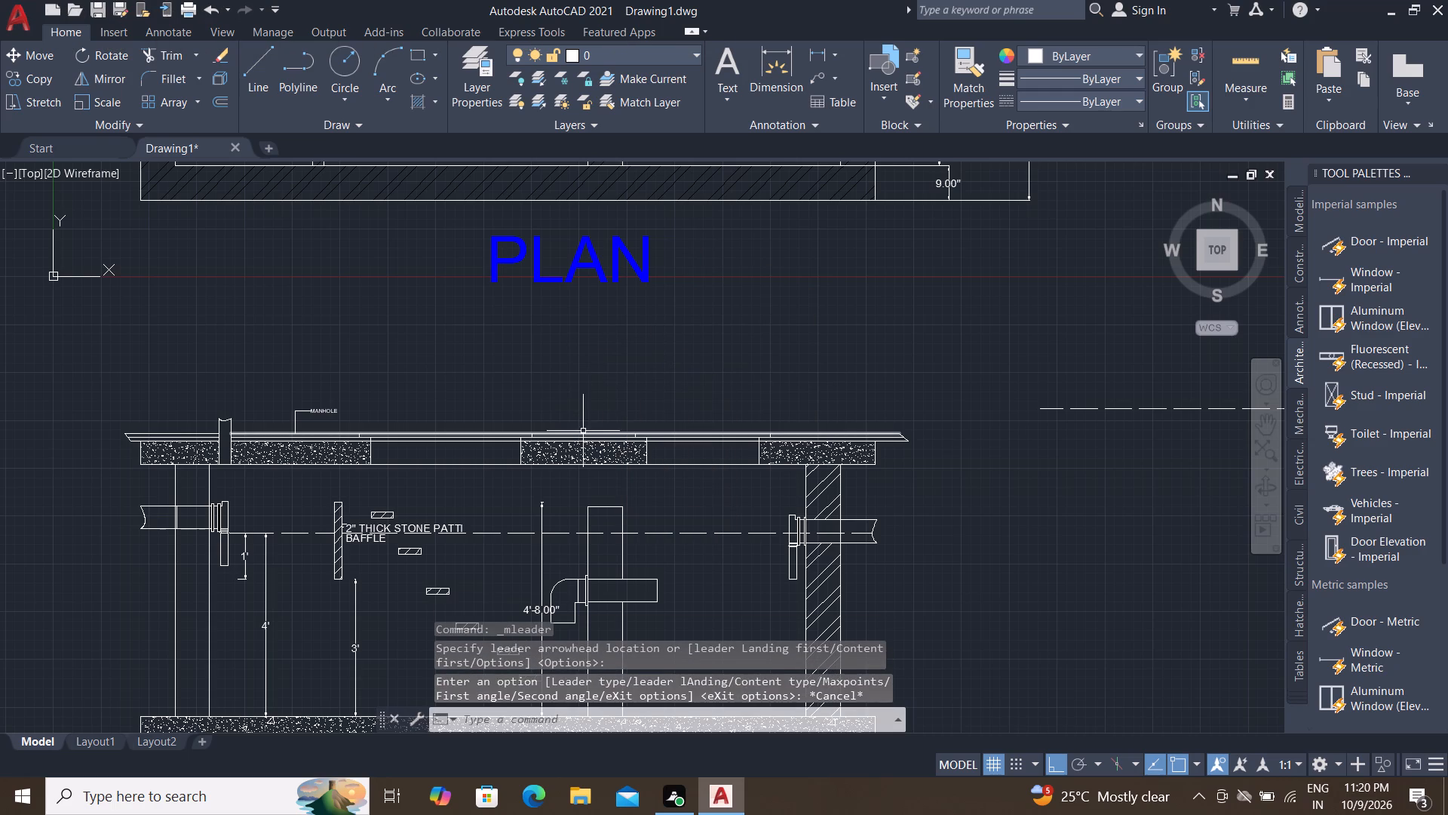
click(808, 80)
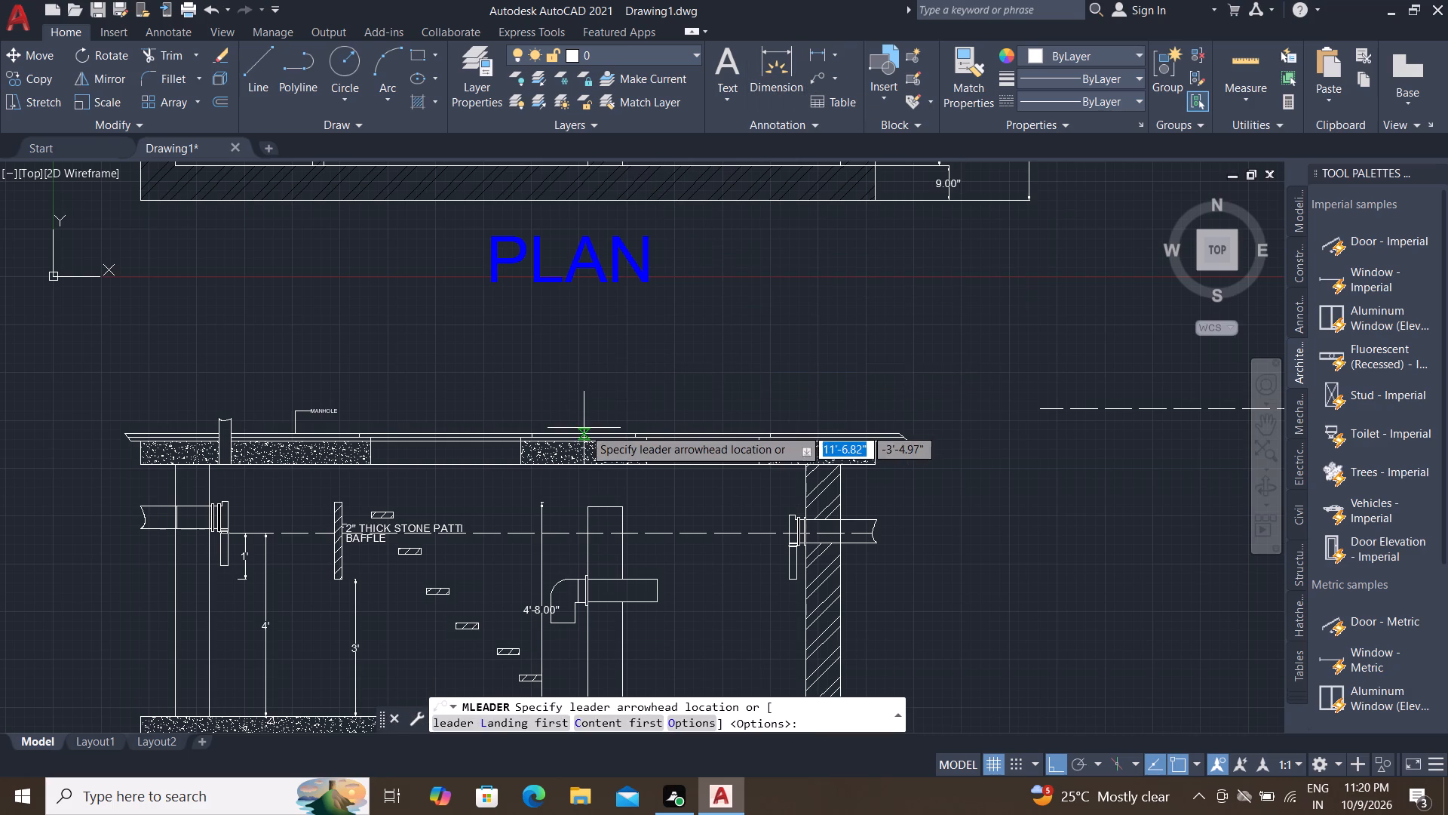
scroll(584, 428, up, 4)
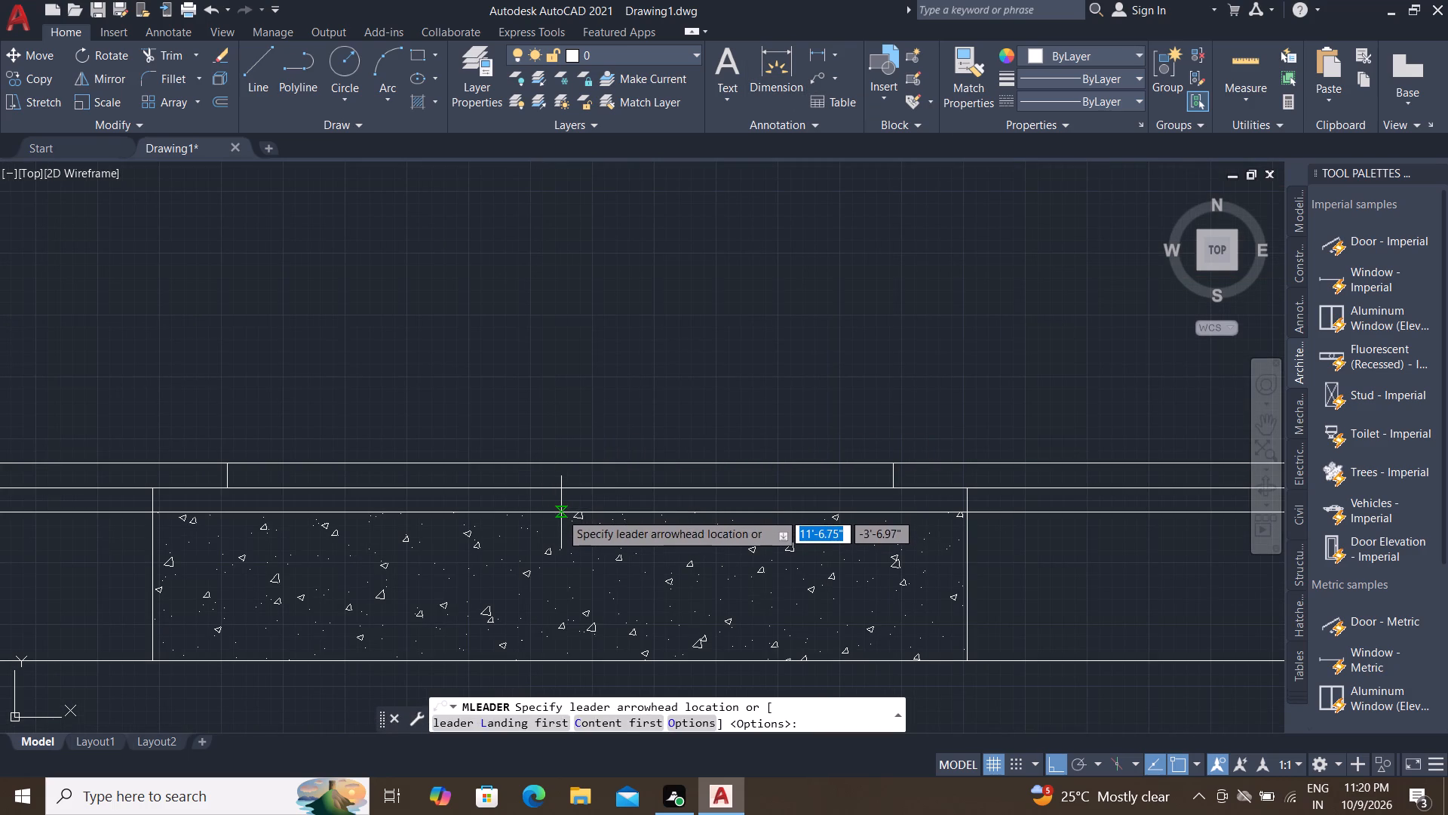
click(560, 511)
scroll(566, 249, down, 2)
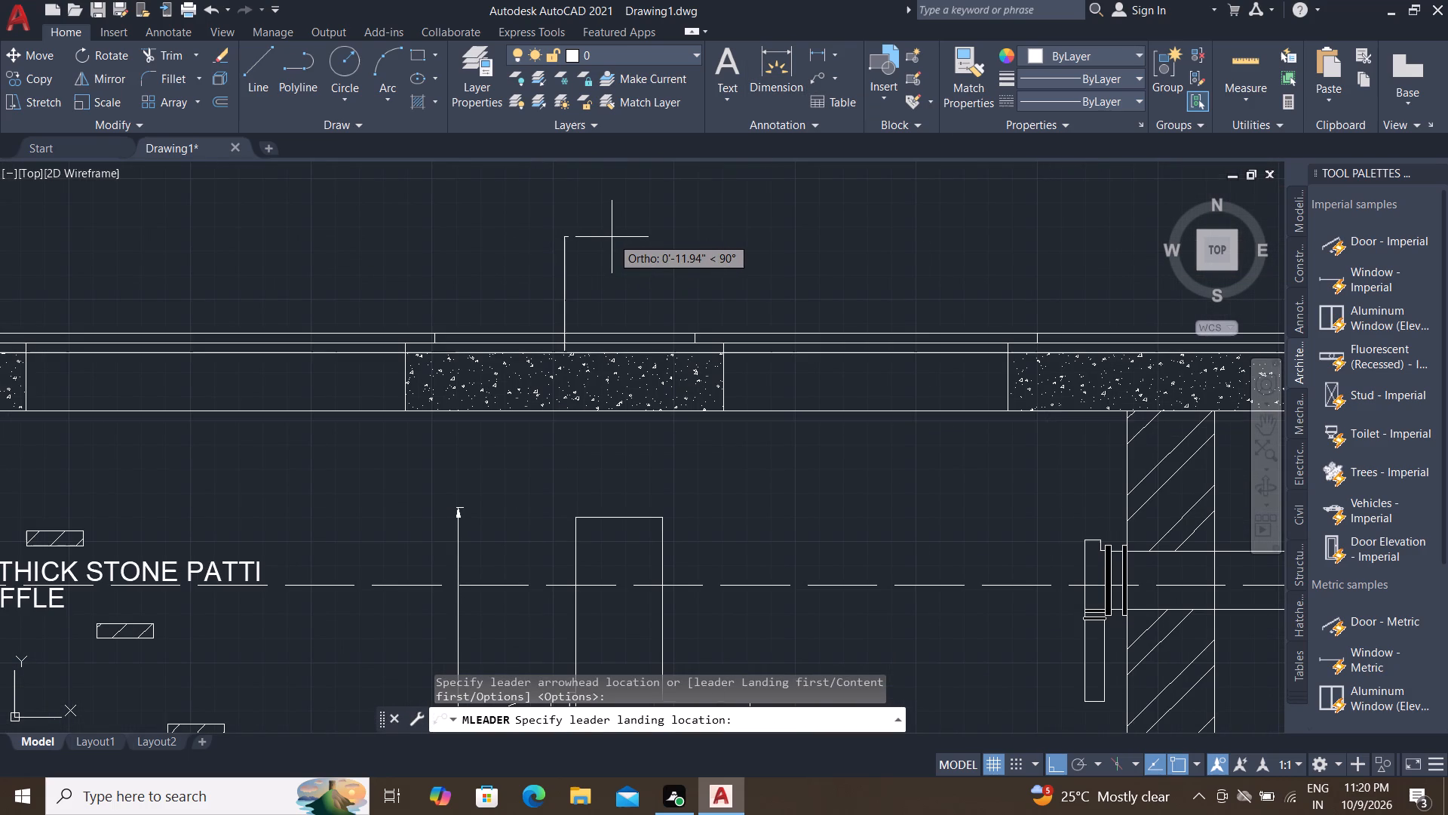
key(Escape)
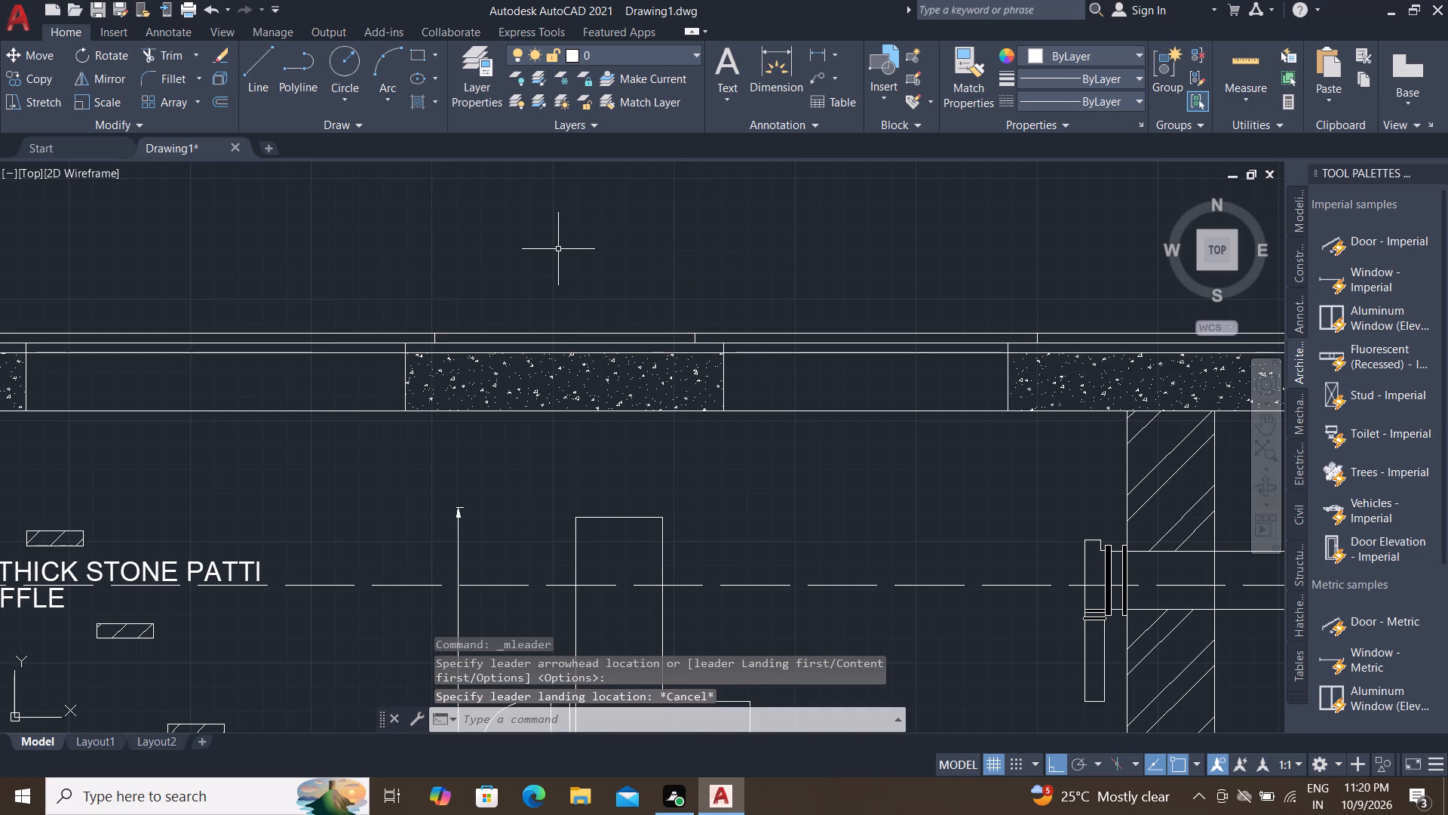
Hatch the two thin stepped strips above the middle concrete slab block with the AR-SAND pattern at scale 0.1.
text(H)
key(space)
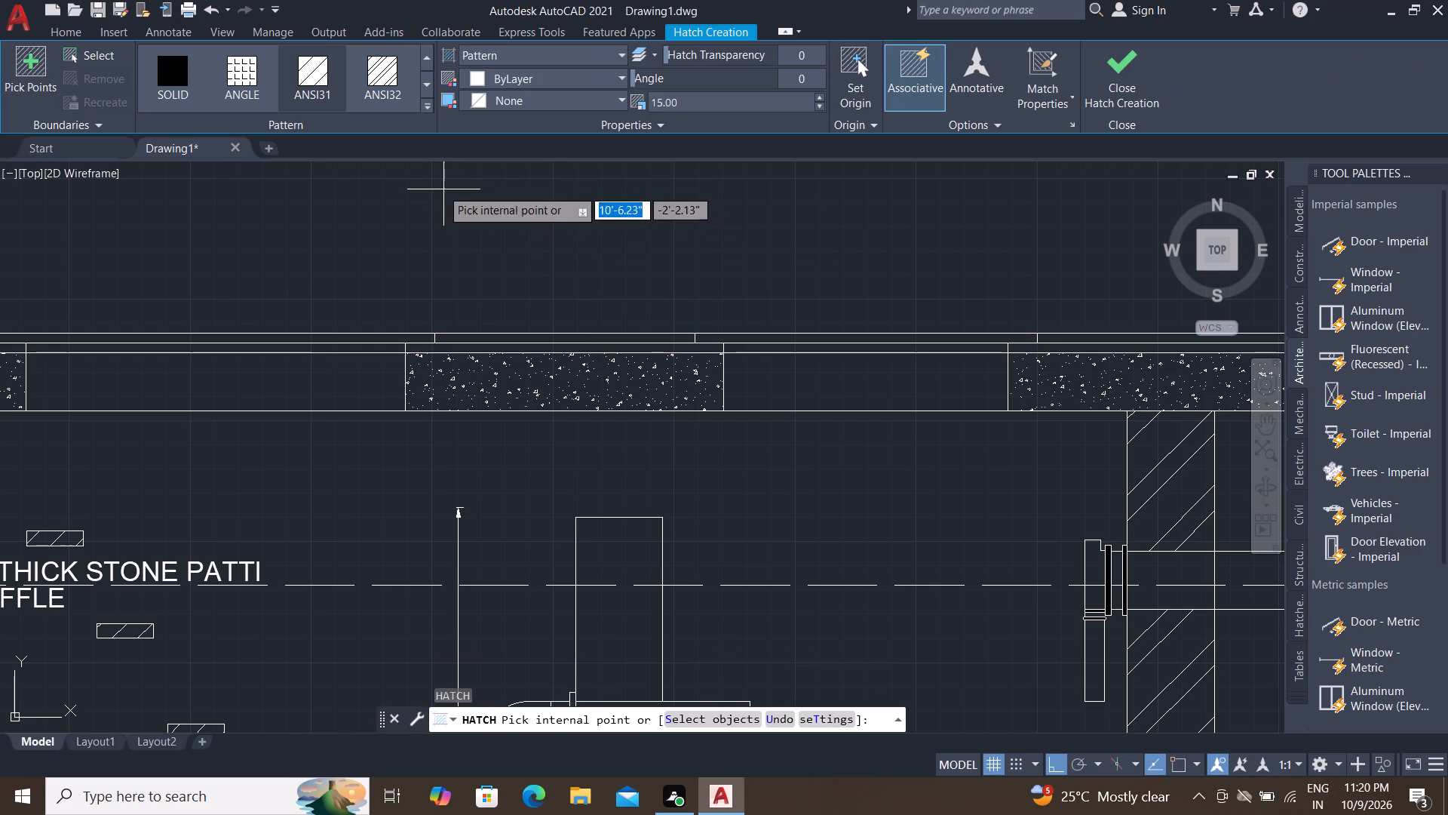
click(432, 103)
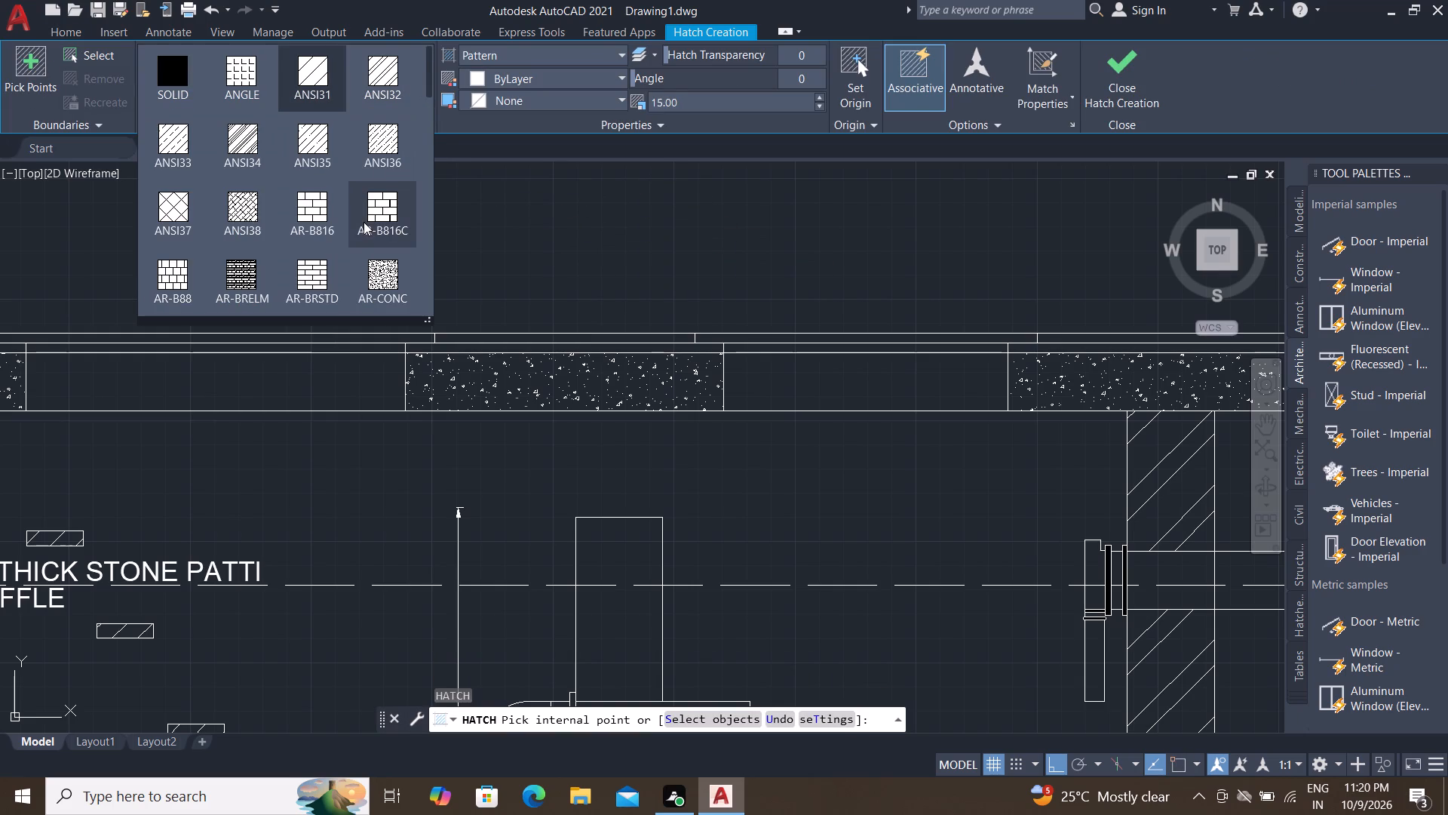
scroll(364, 222, down, 2)
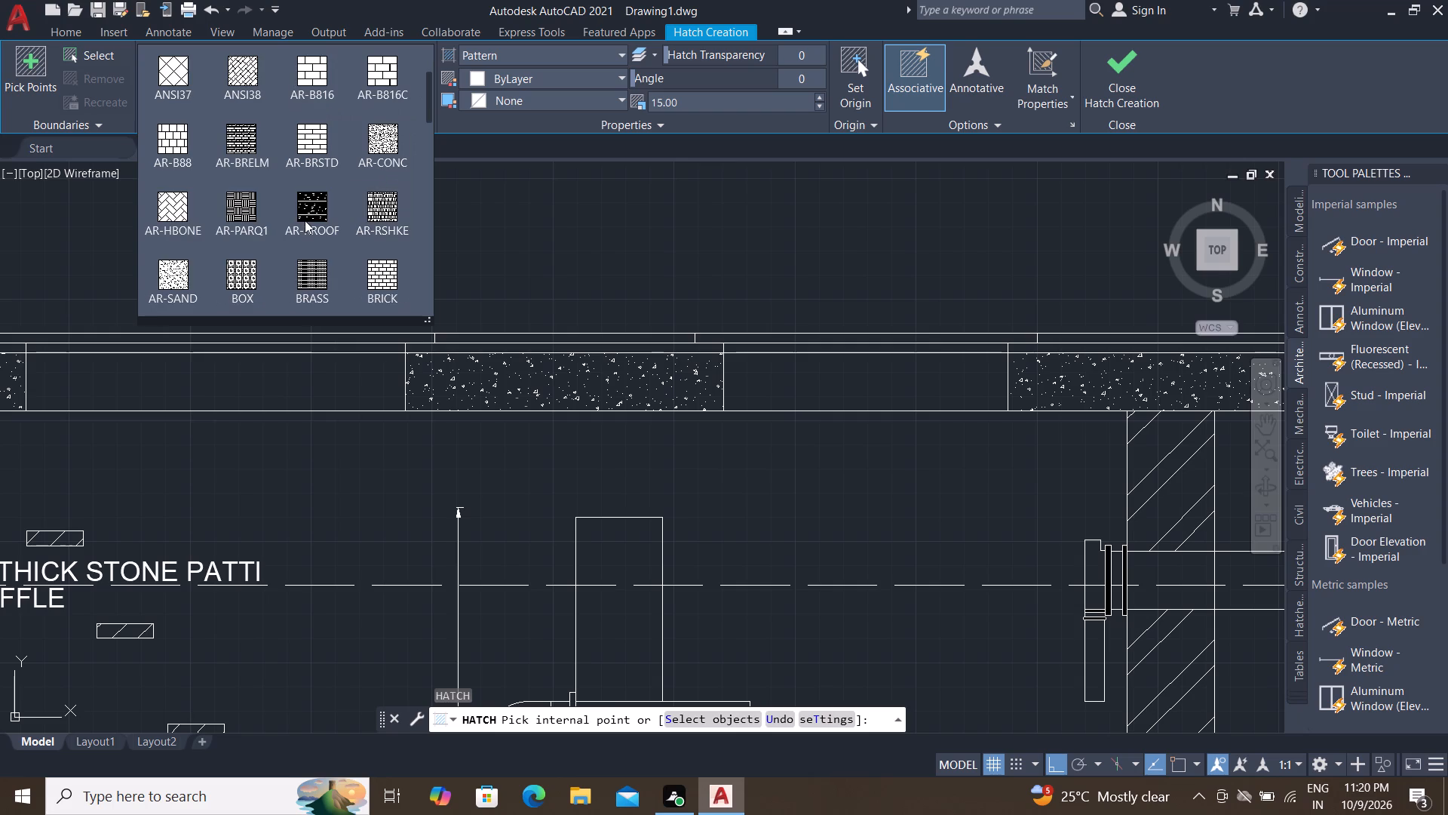
scroll(305, 220, down, 1)
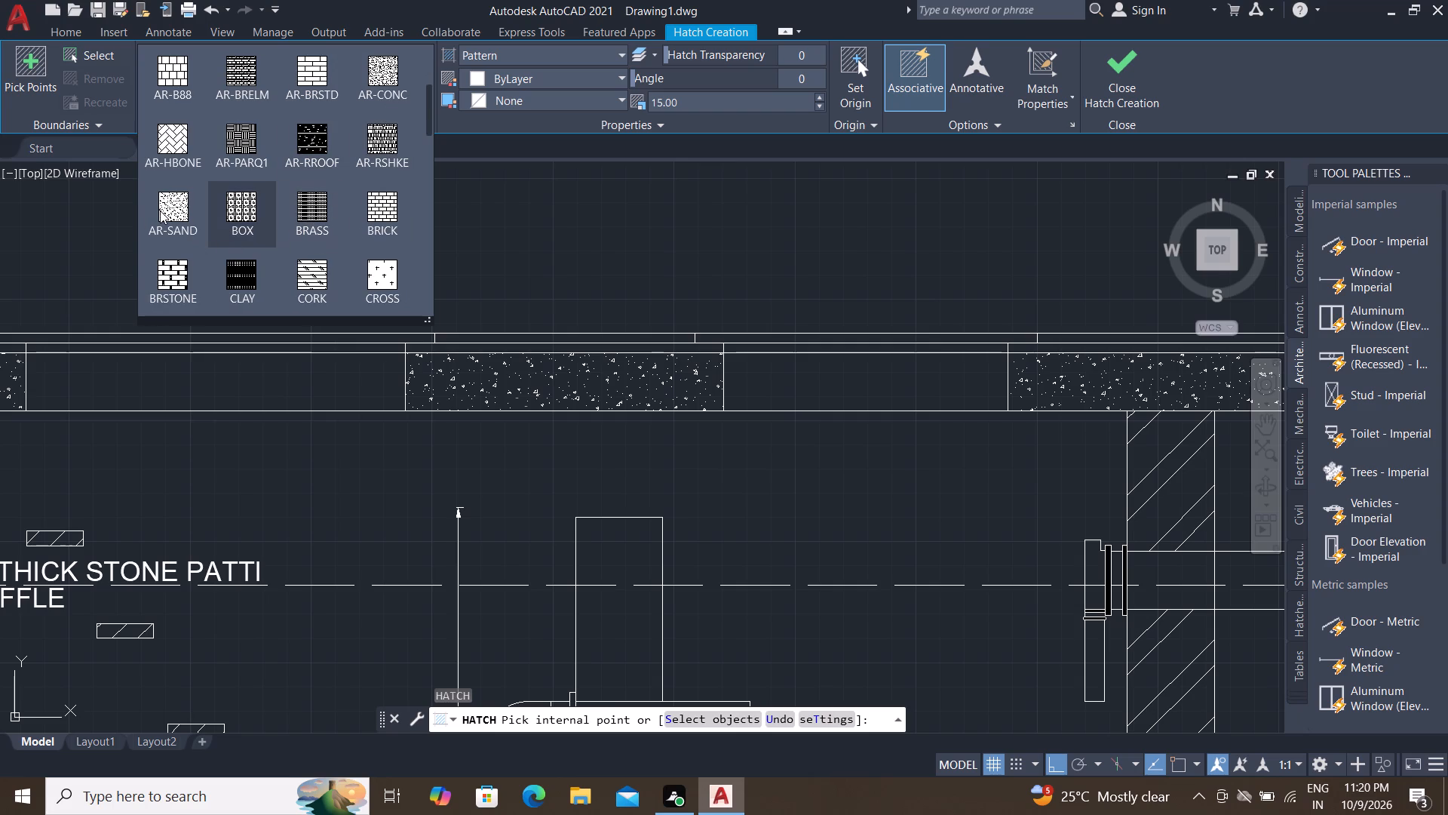
click(159, 208)
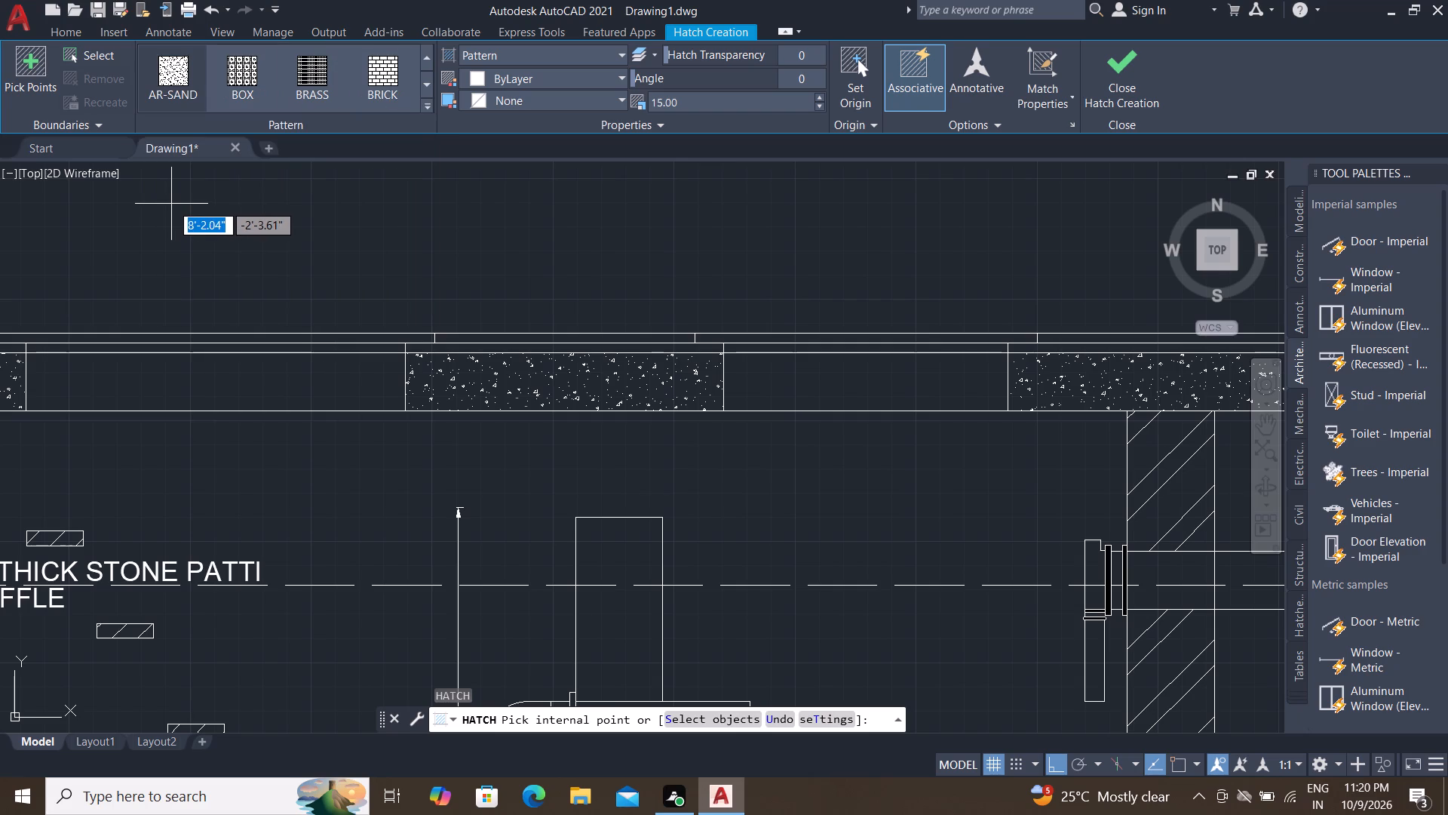
scroll(487, 338, up, 3)
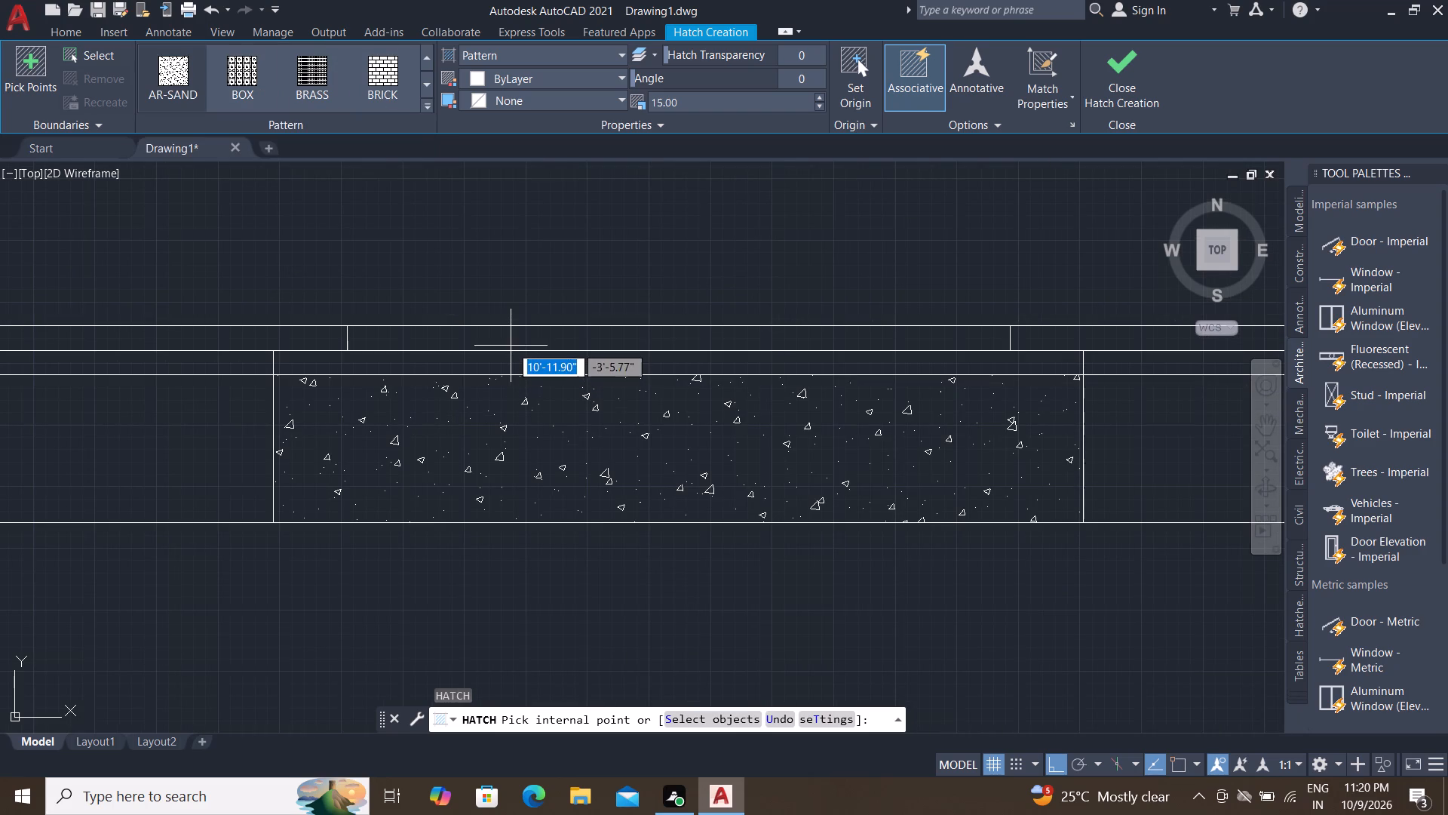
click(511, 345)
click(518, 371)
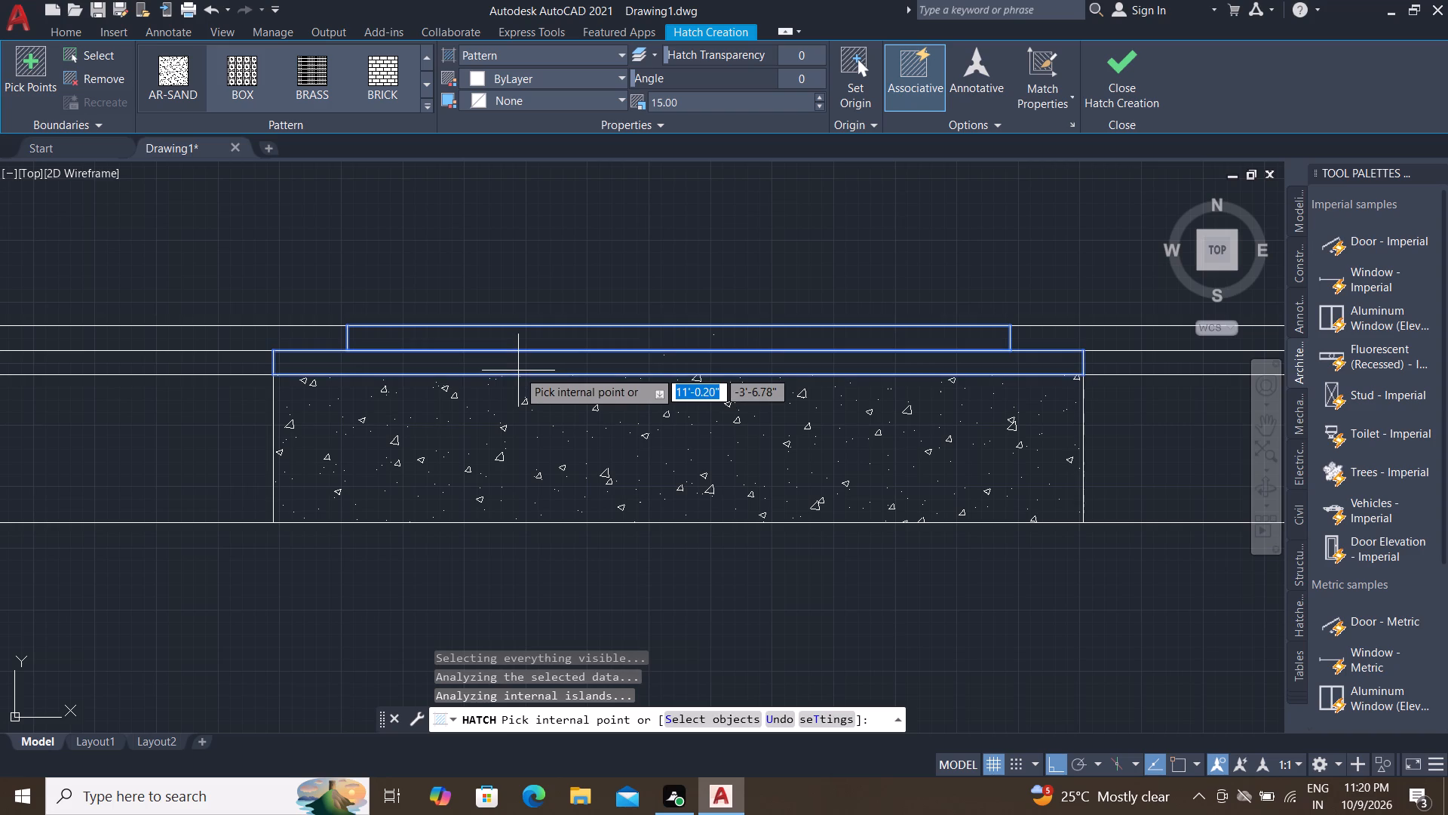
click(680, 103)
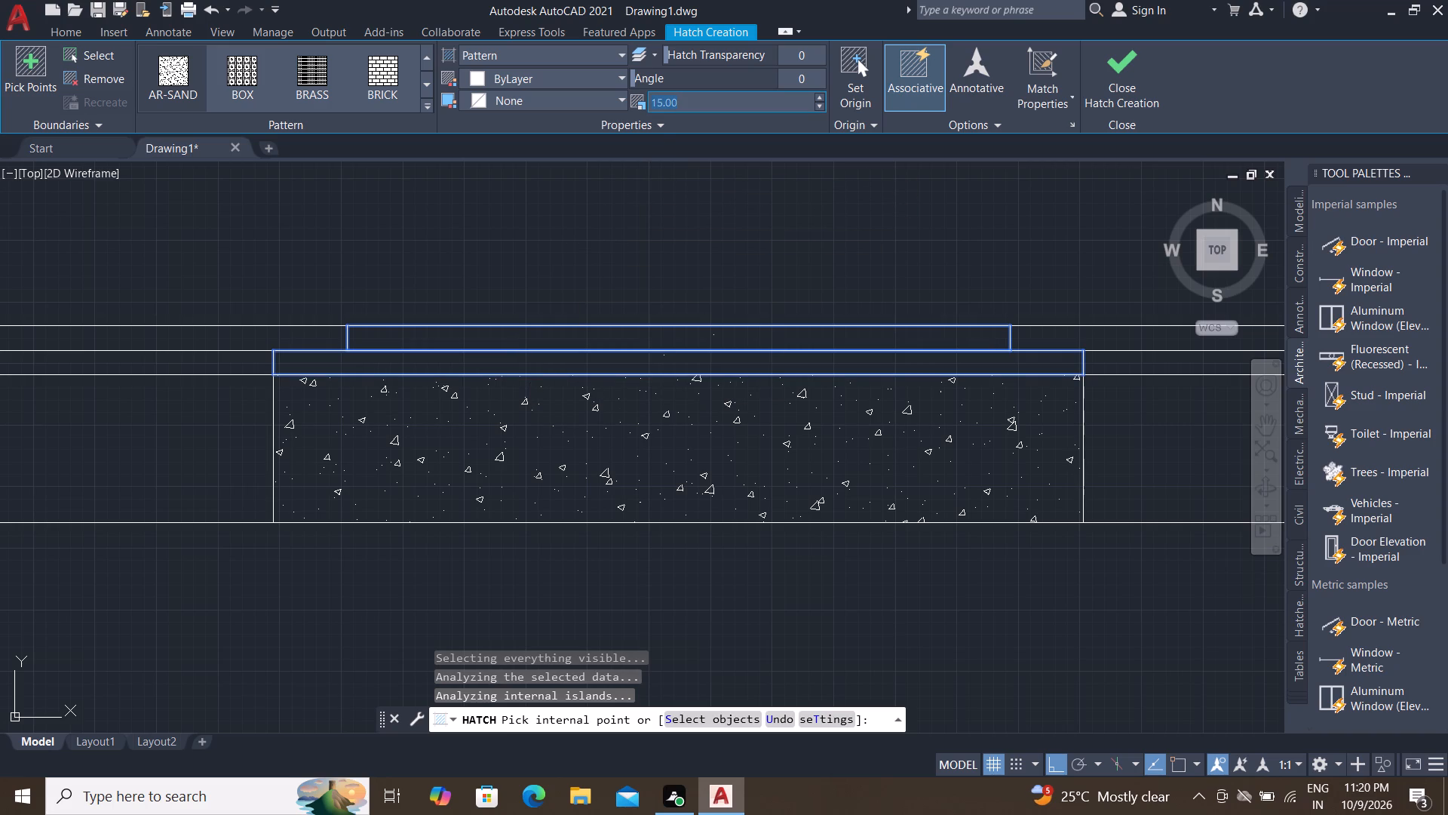
key(BackSpace)
key(0)
text(.1)
key(Return)
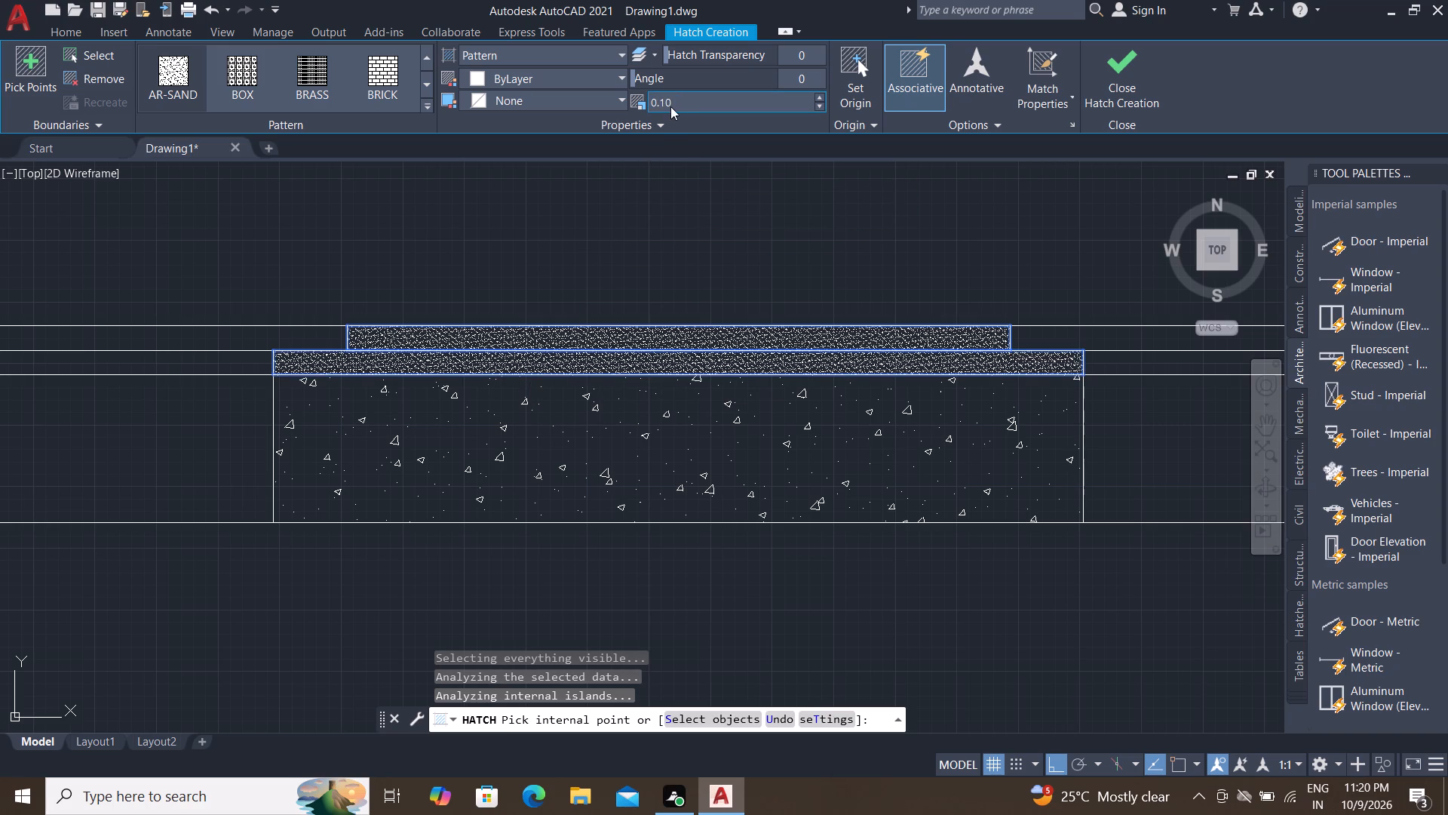
key(Escape)
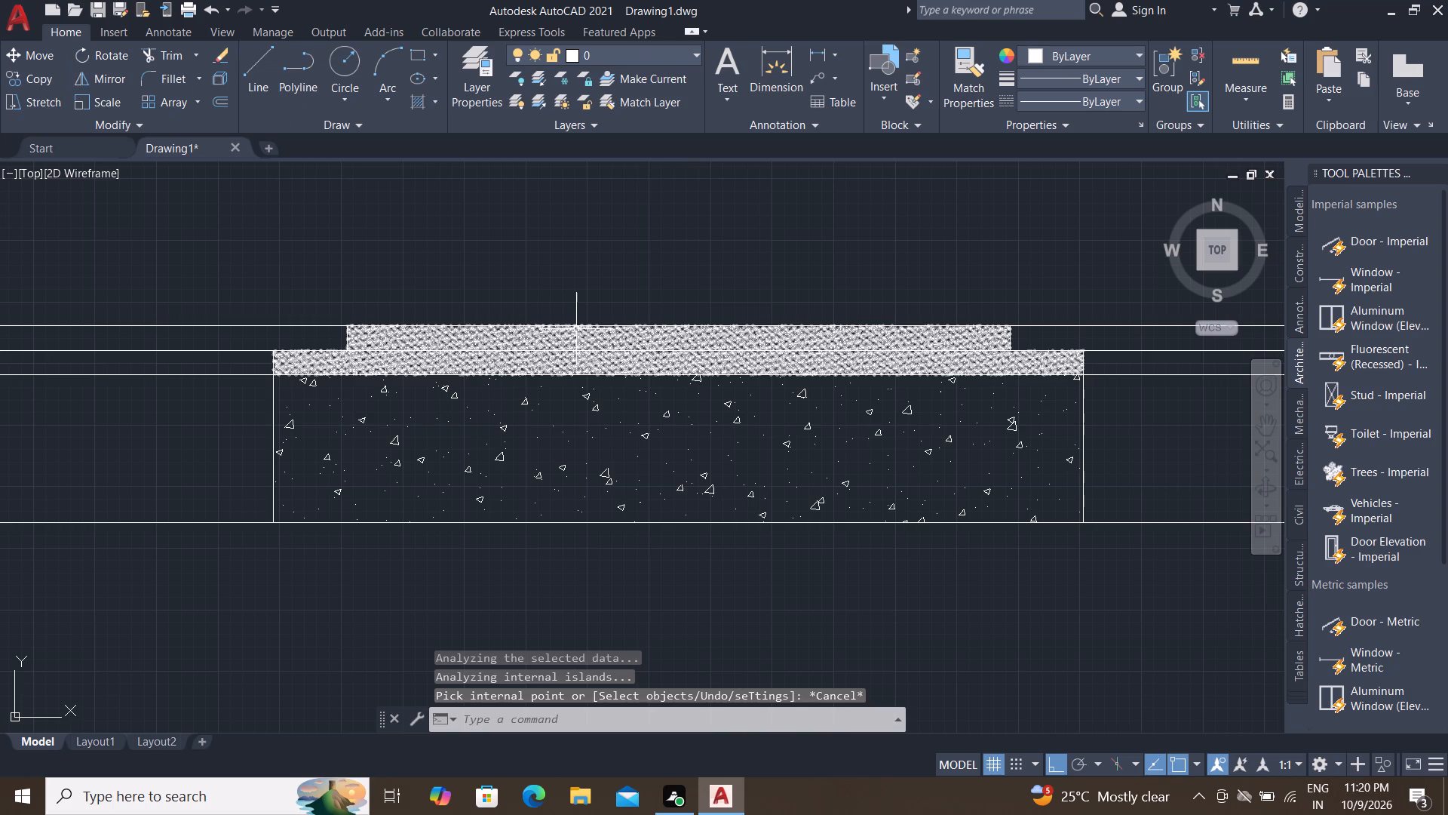
Change the color of the new sand hatch to the recently used dark grey.
click(576, 329)
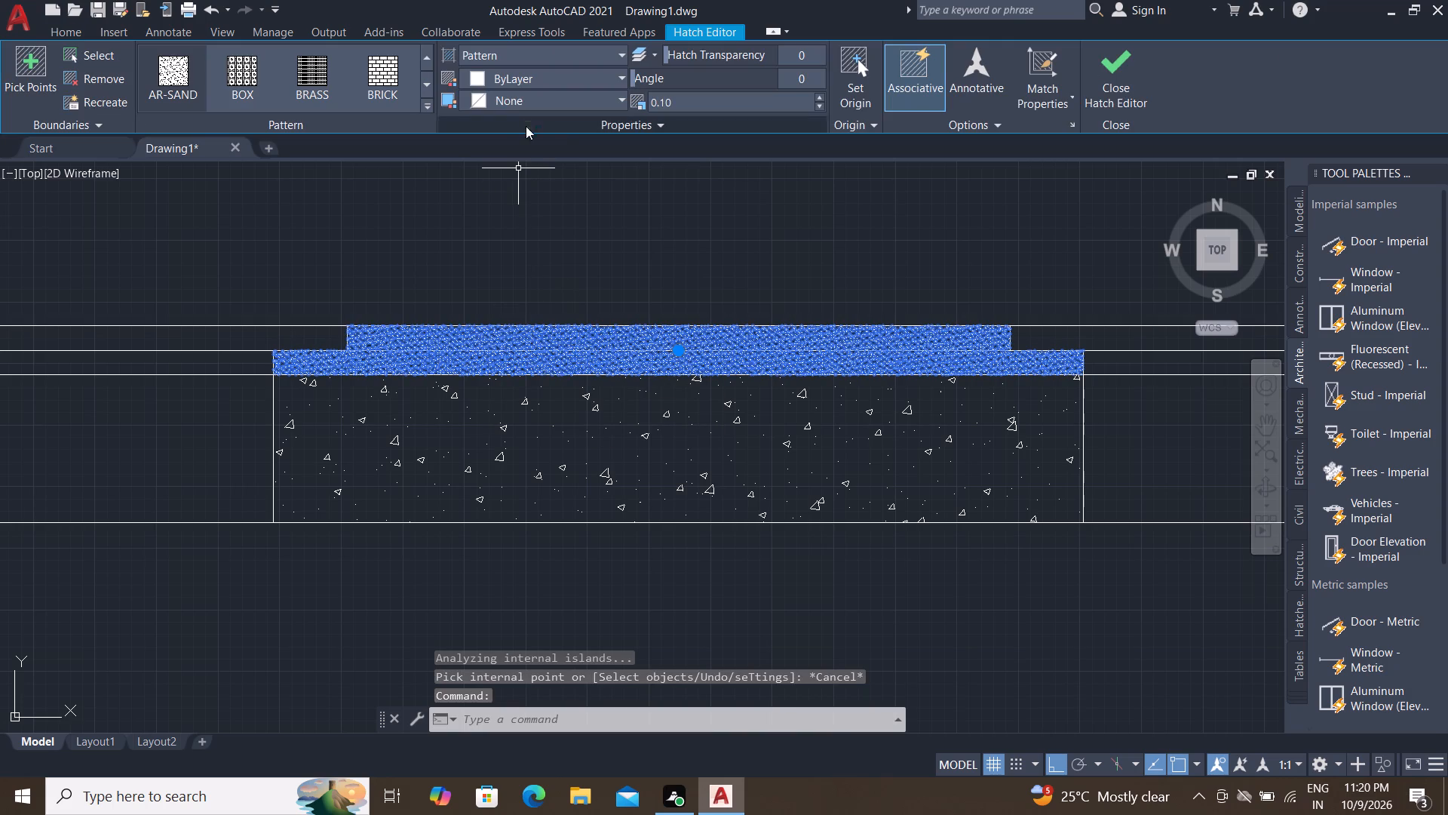
click(551, 77)
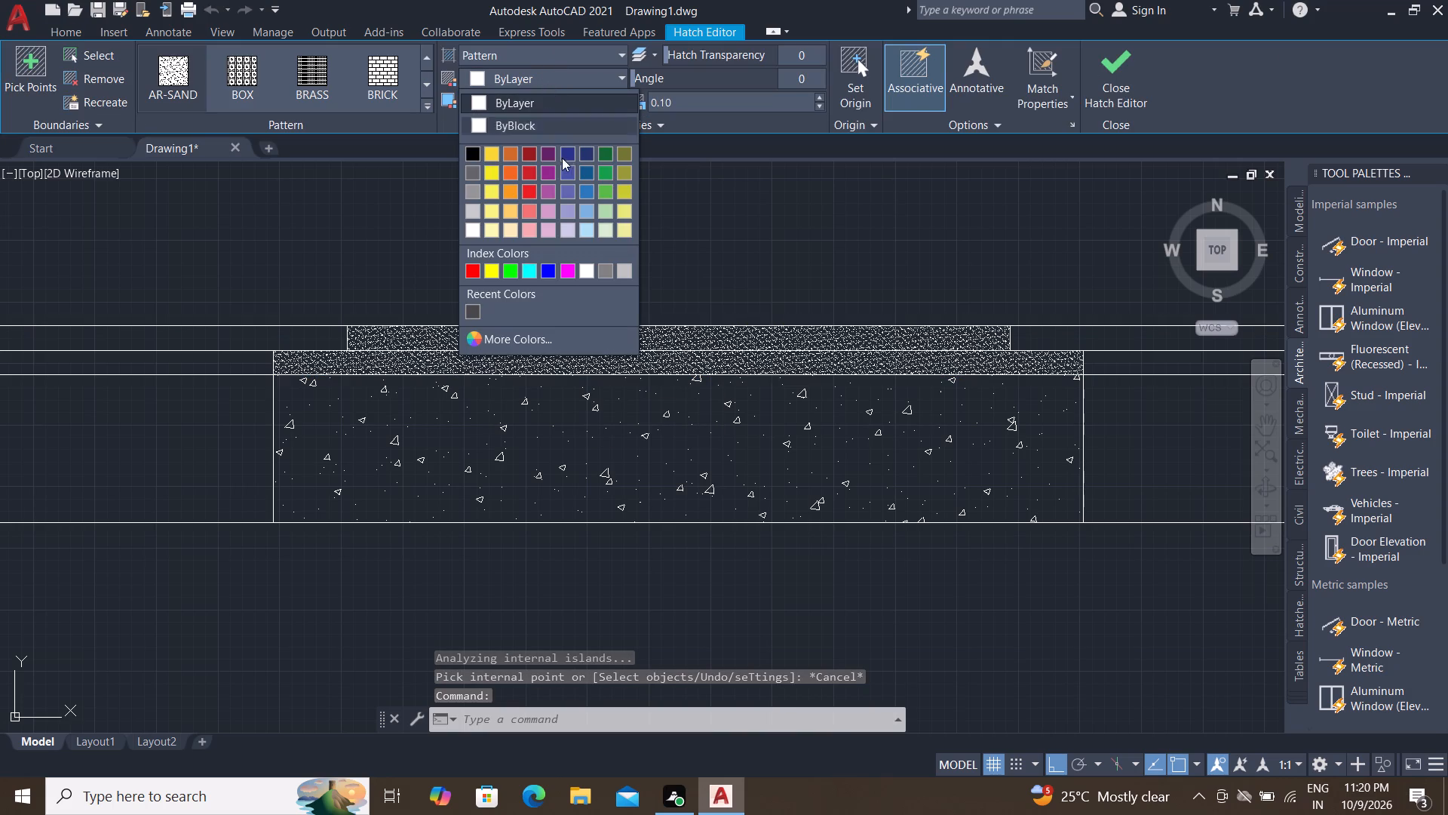
click(478, 309)
key(Escape)
scroll(465, 309, down, 2)
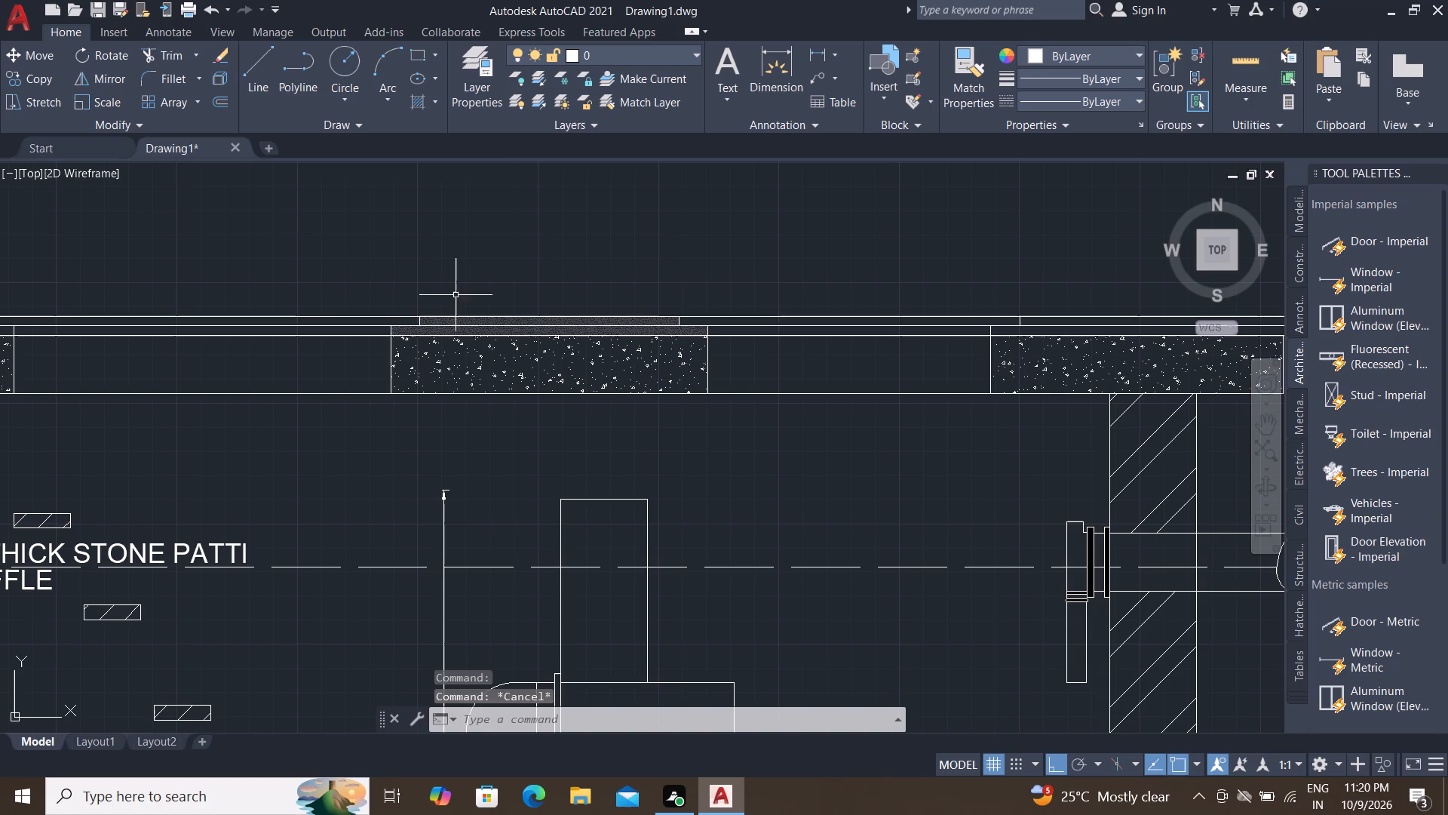
Hatch the two thin strips above the left concrete slab block, on the manhole side of the vertical pipe, with AR-SAND at scale 0.1.
middle_drag(449, 233, 646, 253)
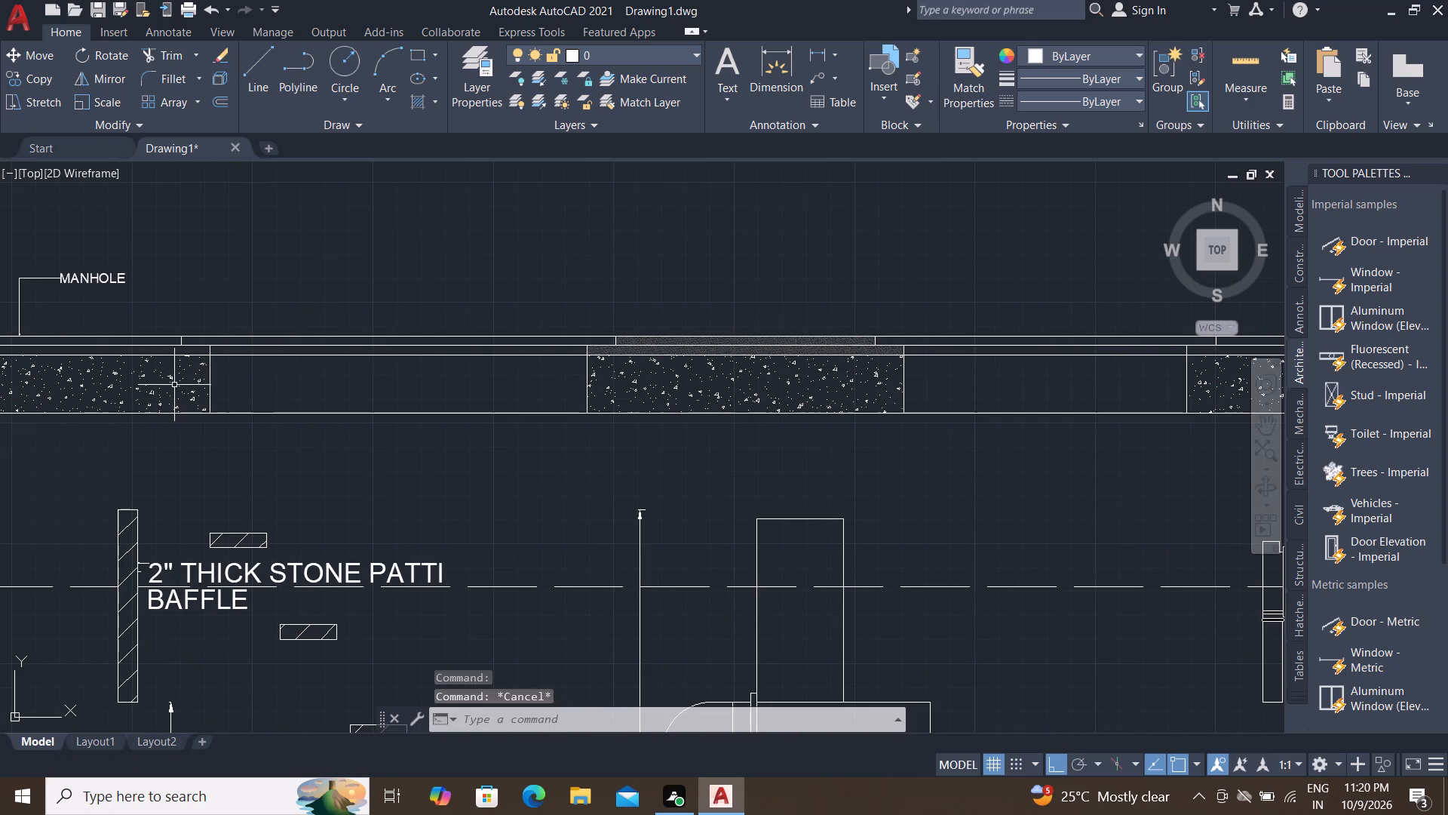
middle_drag(109, 310, 376, 324)
key(h)
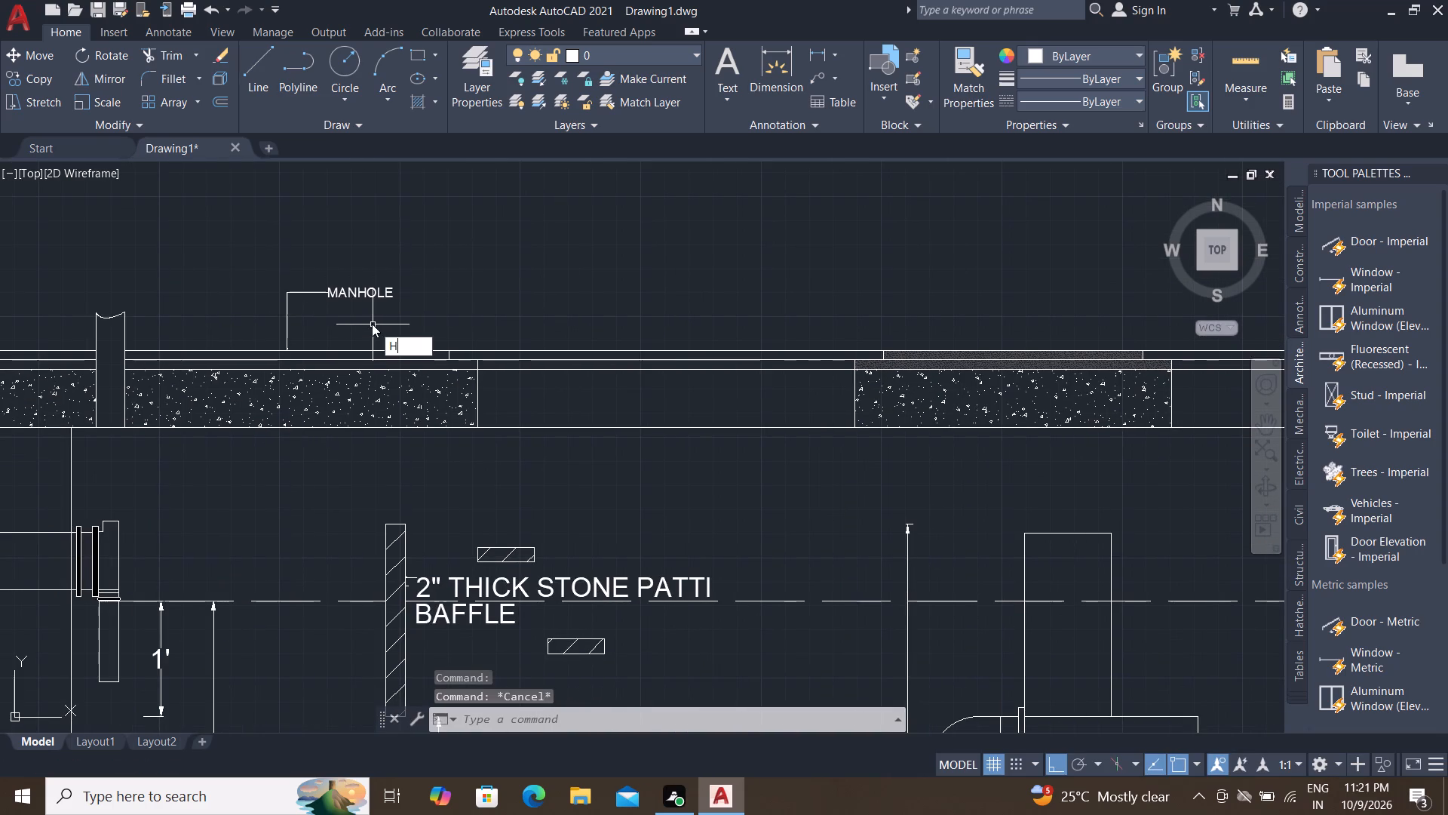
key(space)
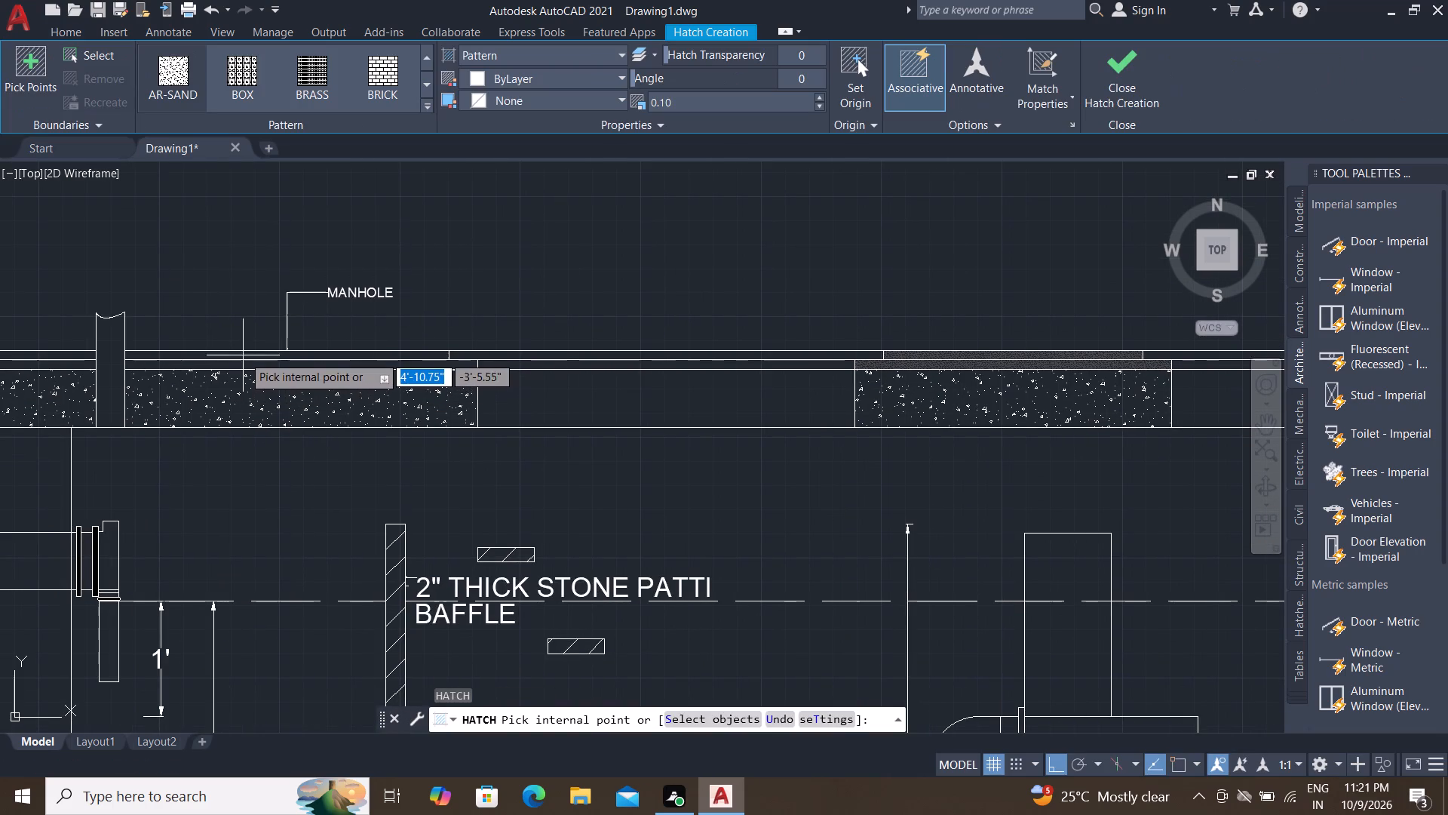
click(243, 355)
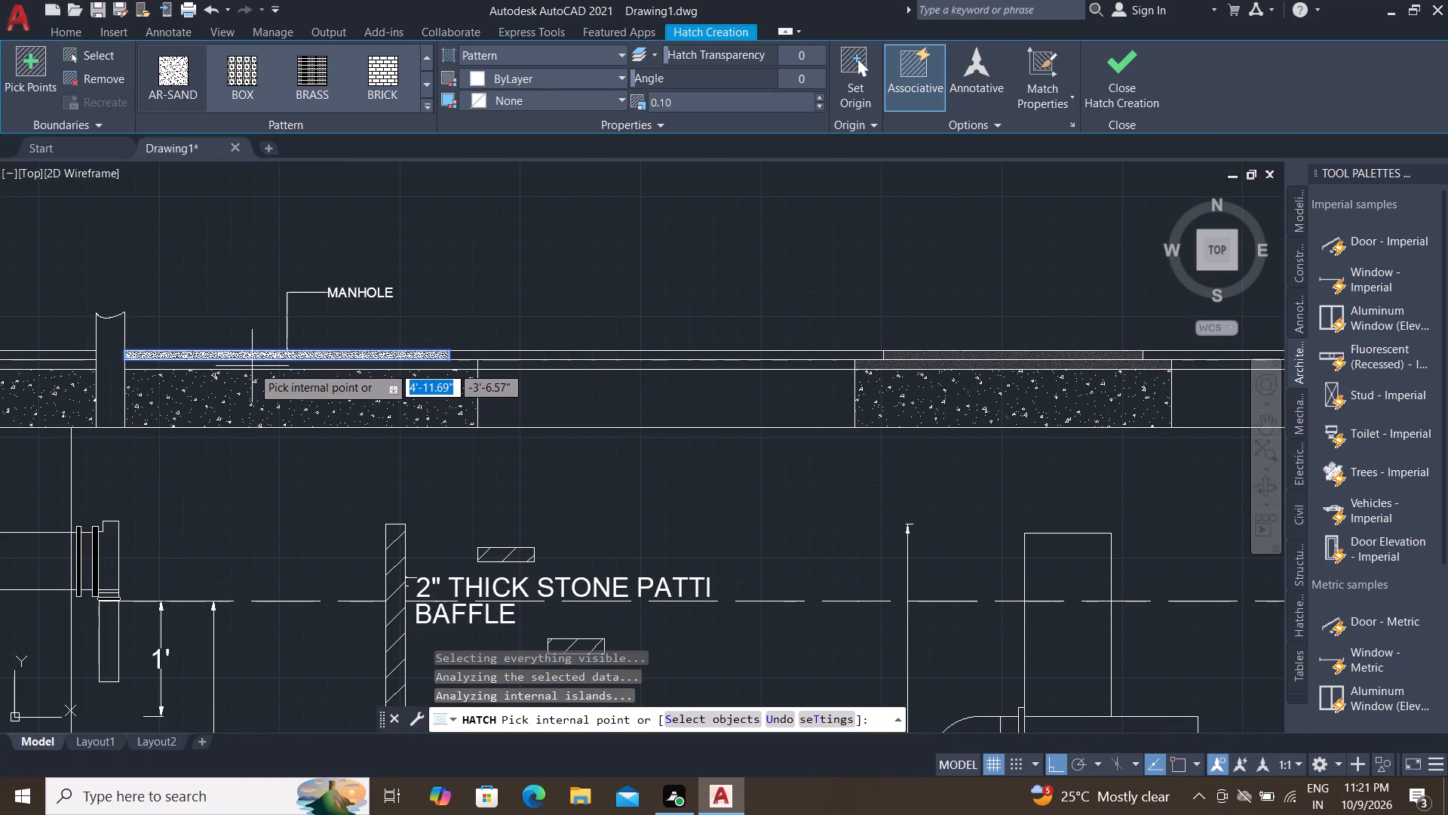
scroll(252, 366, up, 2)
click(253, 365)
scroll(245, 278, down, 2)
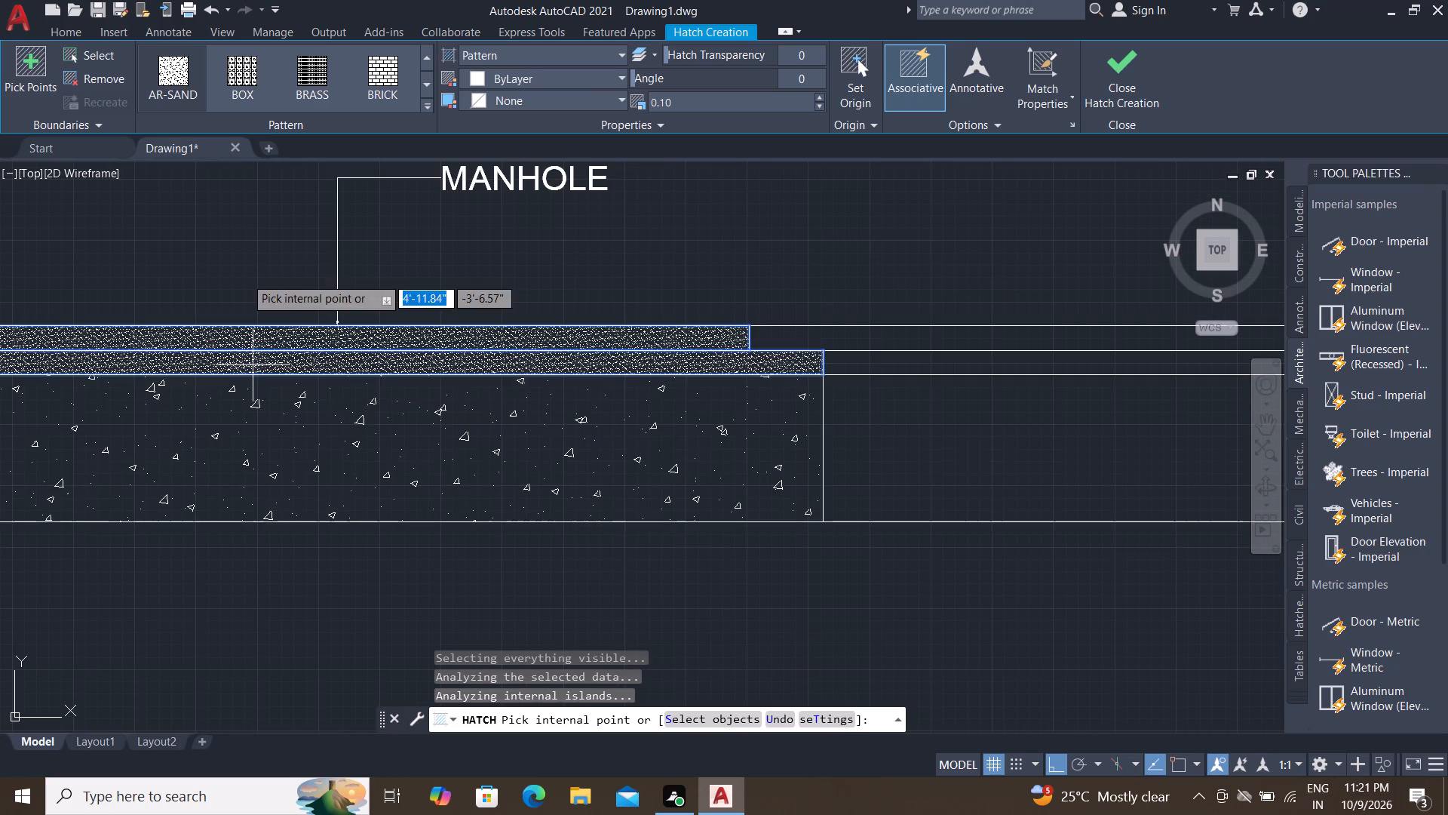
scroll(265, 249, down, 2)
middle_drag(265, 244, 309, 254)
key(Escape)
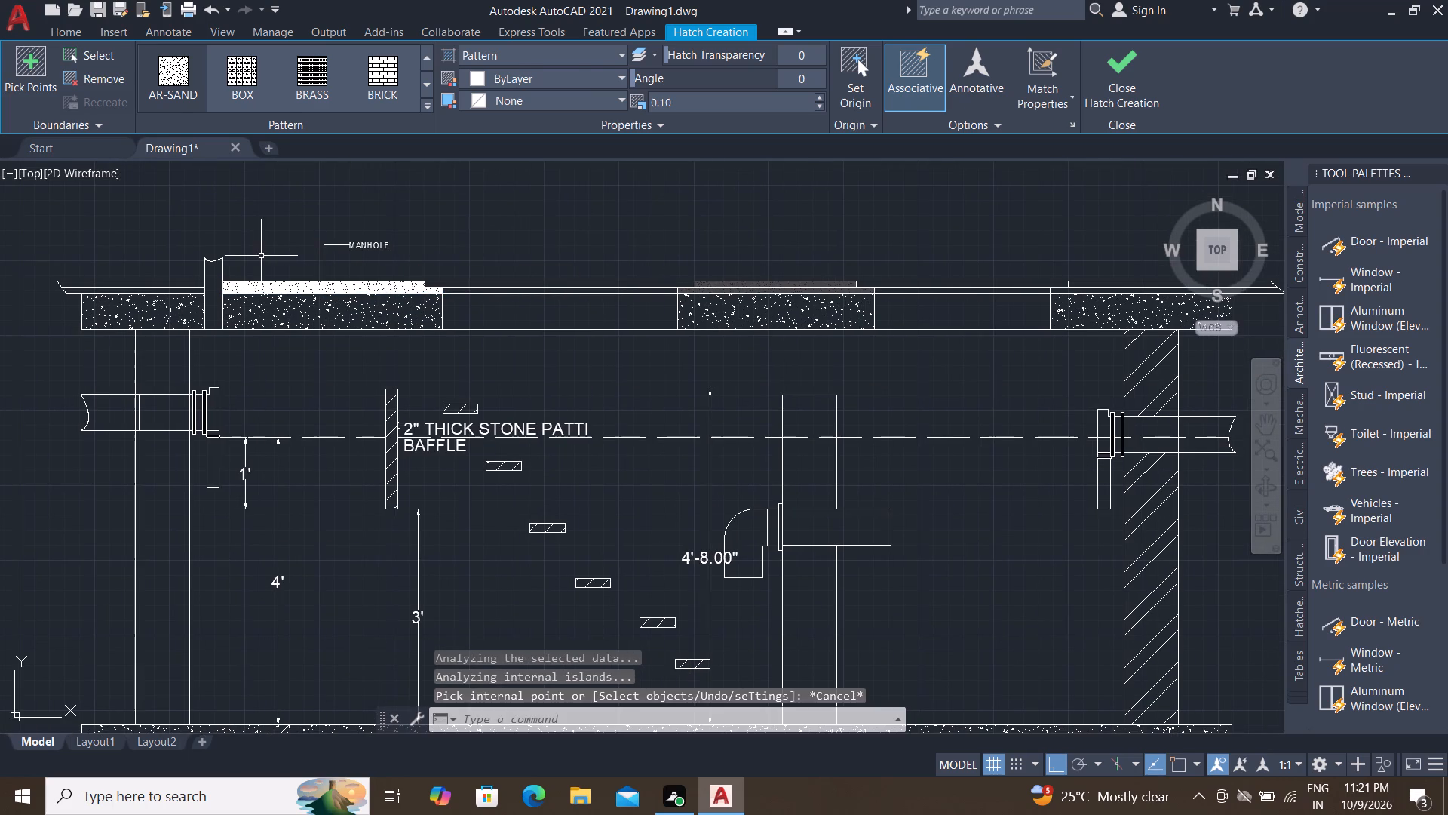
Hatch the two thin slanted-end strips on the outer side of the vertical pipe with AR-SAND at scale 0.1.
middle_drag(156, 270, 272, 265)
scroll(156, 270, up, 2)
middle_drag(244, 267, 241, 272)
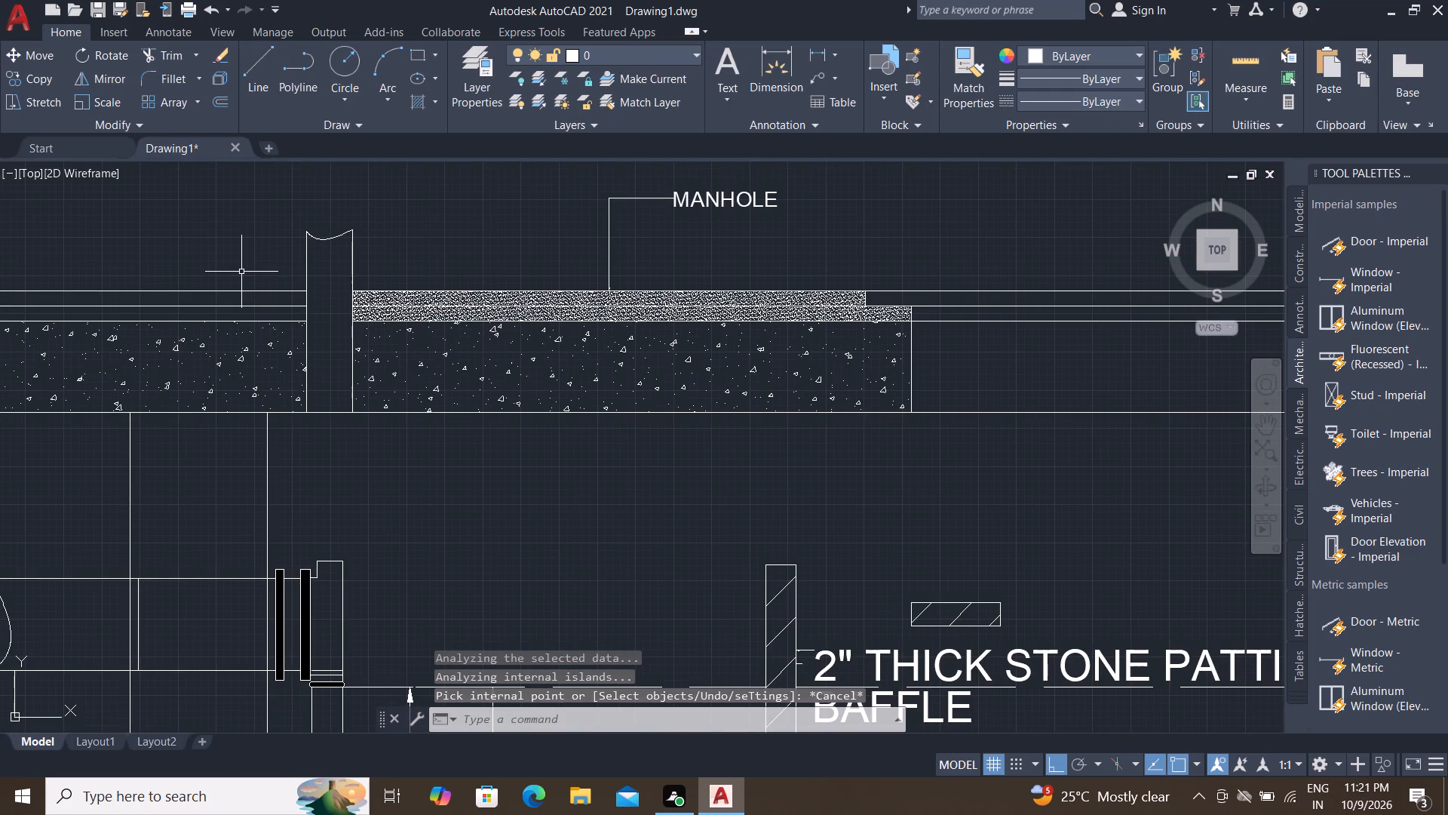
middle_drag(241, 272, 435, 226)
key(h)
key(space)
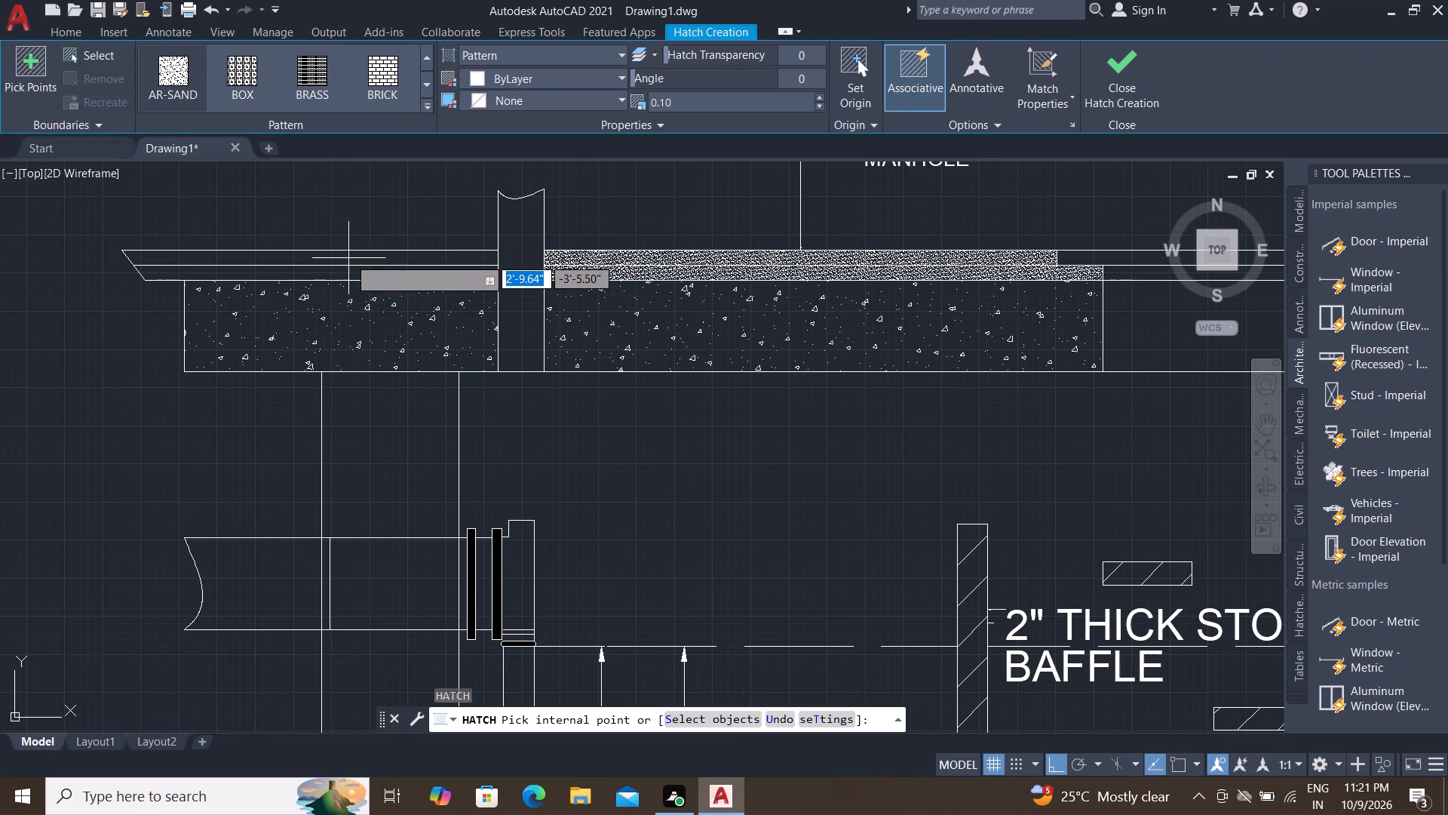
click(348, 257)
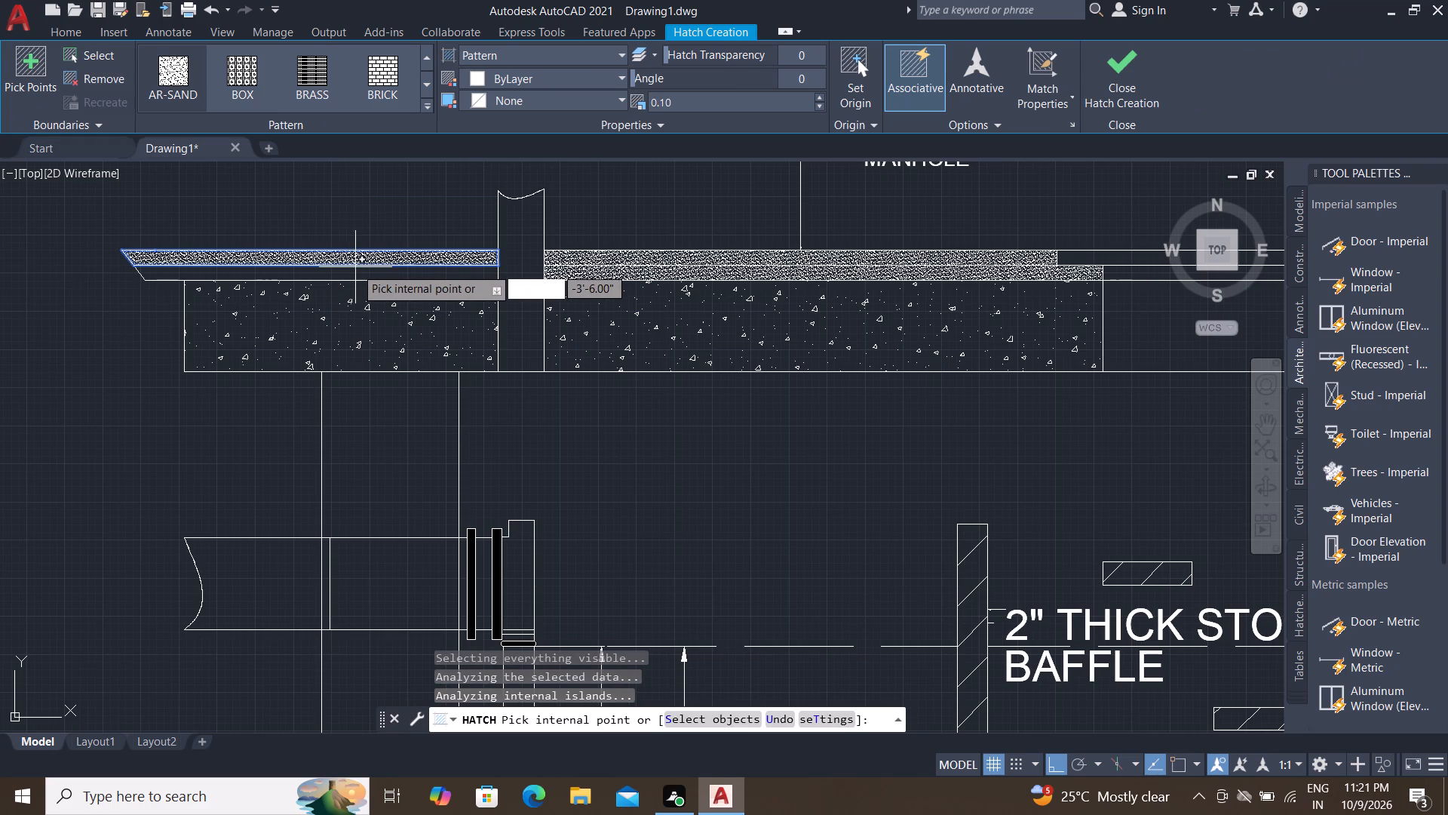
click(357, 275)
scroll(314, 222, down, 1)
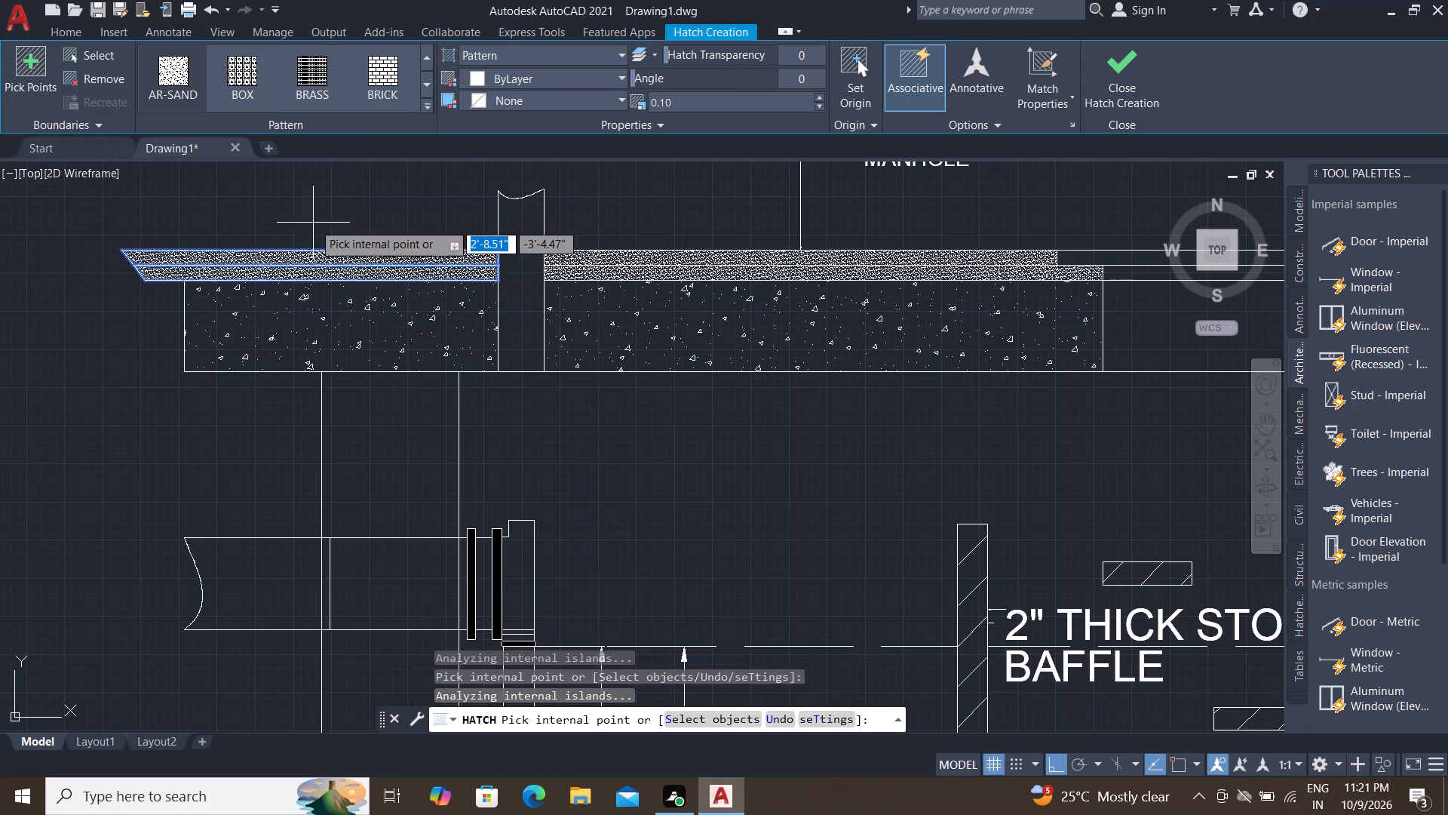
scroll(313, 223, down, 1)
key(Escape)
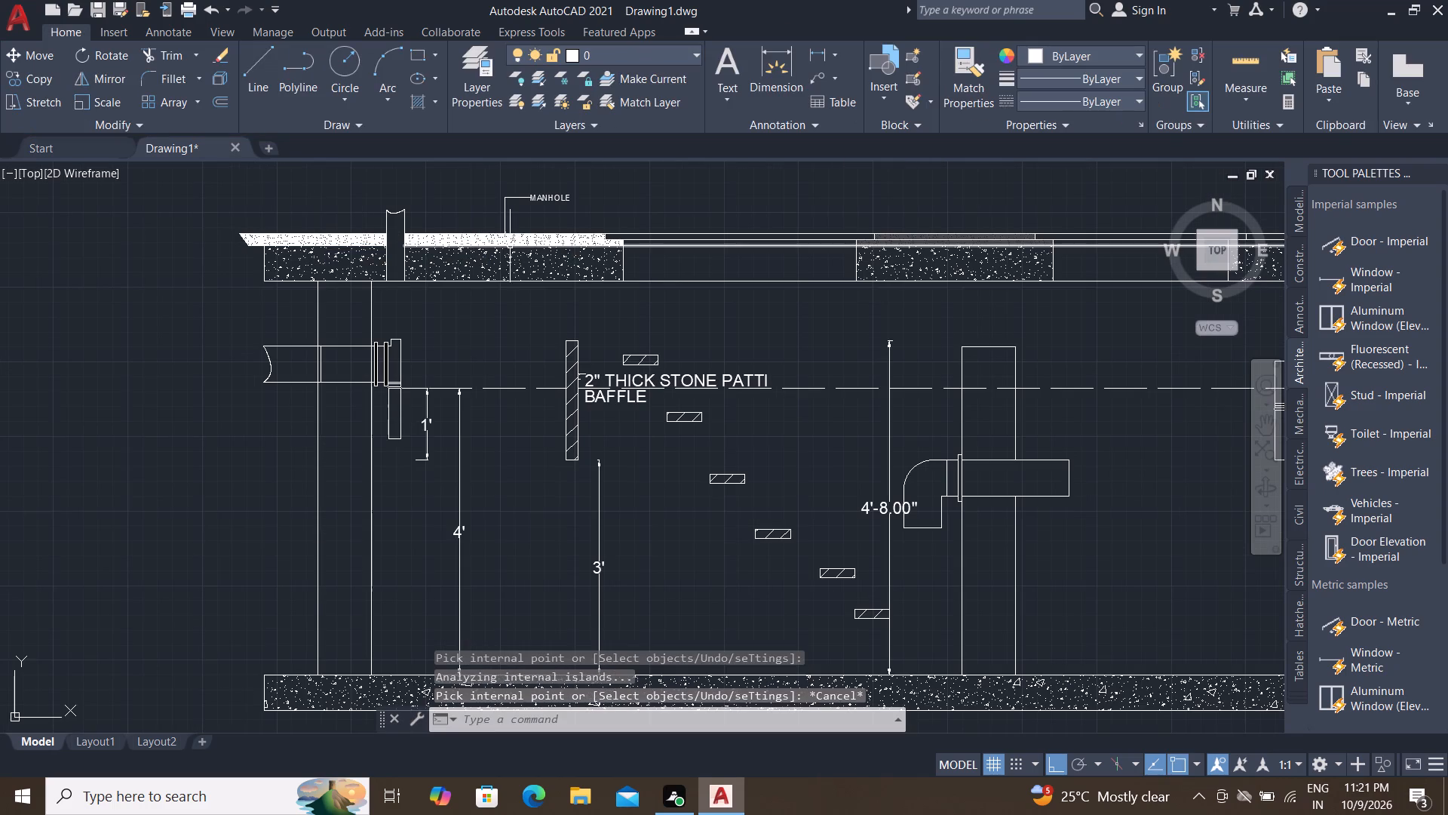
Hatch the two thin strips above the concrete slab block over the hatched right wall with AR-SAND at scale 0.1.
middle_drag(713, 255, 73, 291)
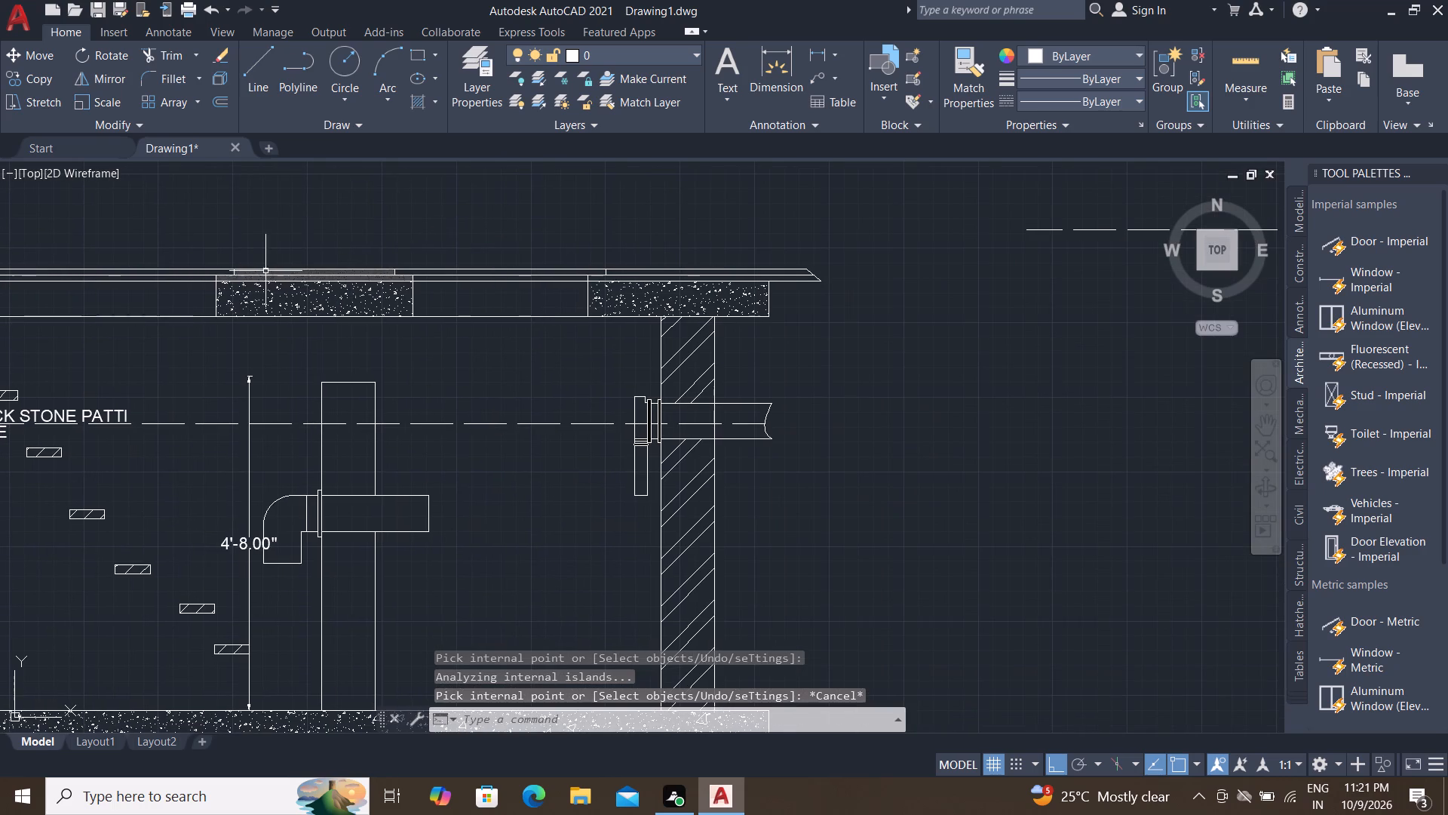
scroll(616, 277, up, 2)
text(H)
key(space)
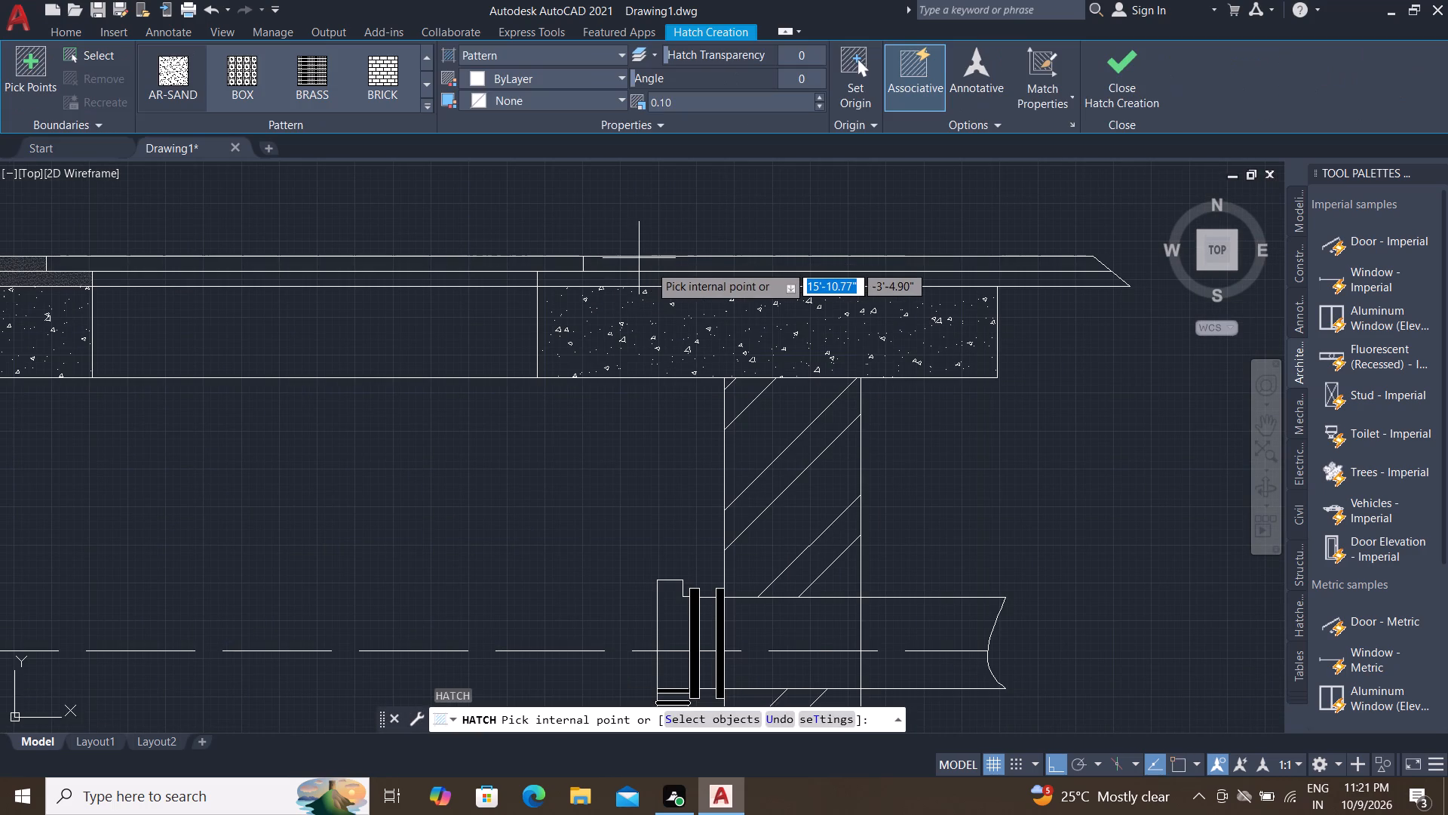
click(649, 265)
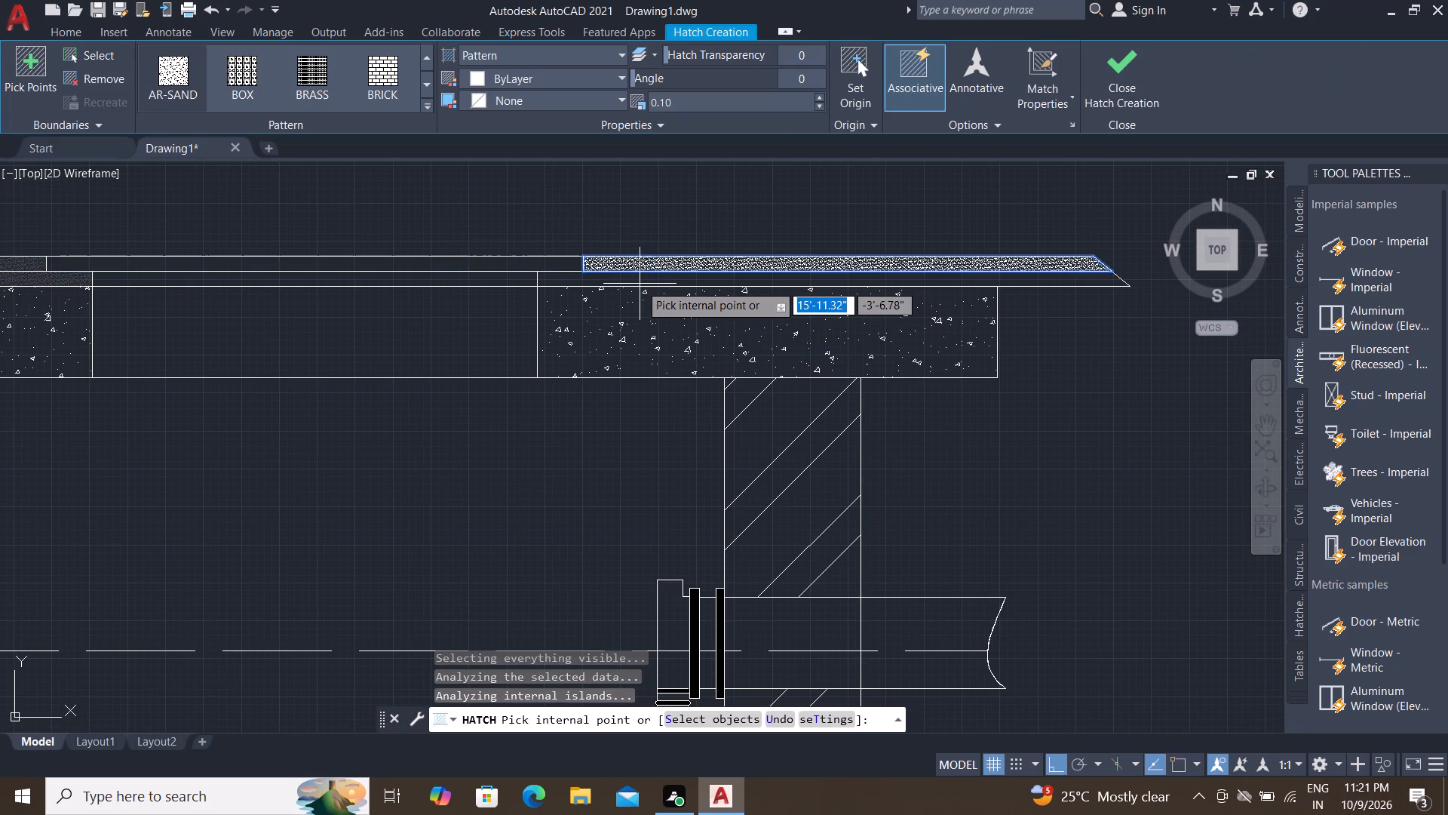
click(634, 281)
key(Escape)
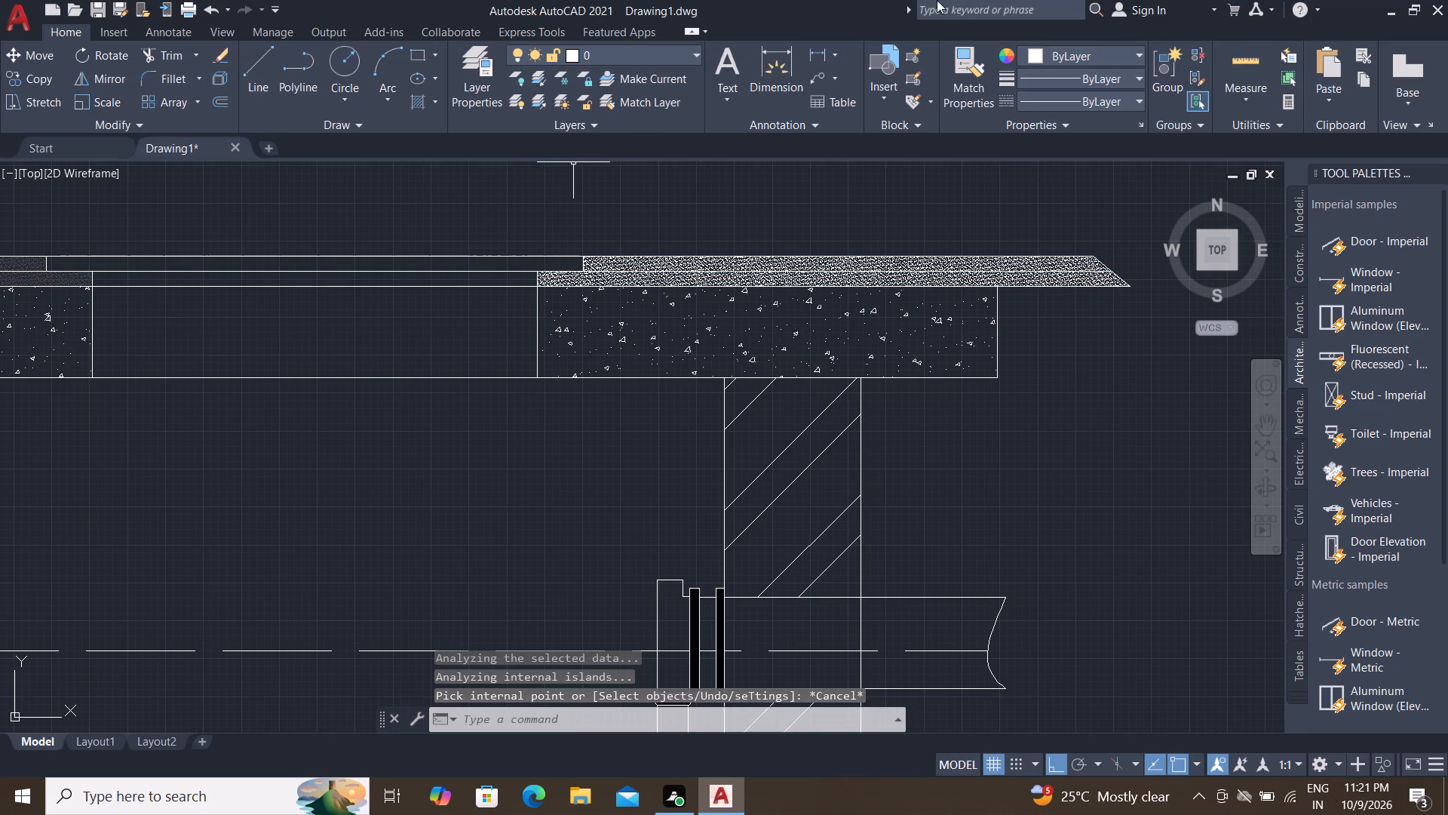
Match the properties of the dark grey sand hatch above the middle slab block onto the newly added sand hatches at both slab ends.
click(957, 85)
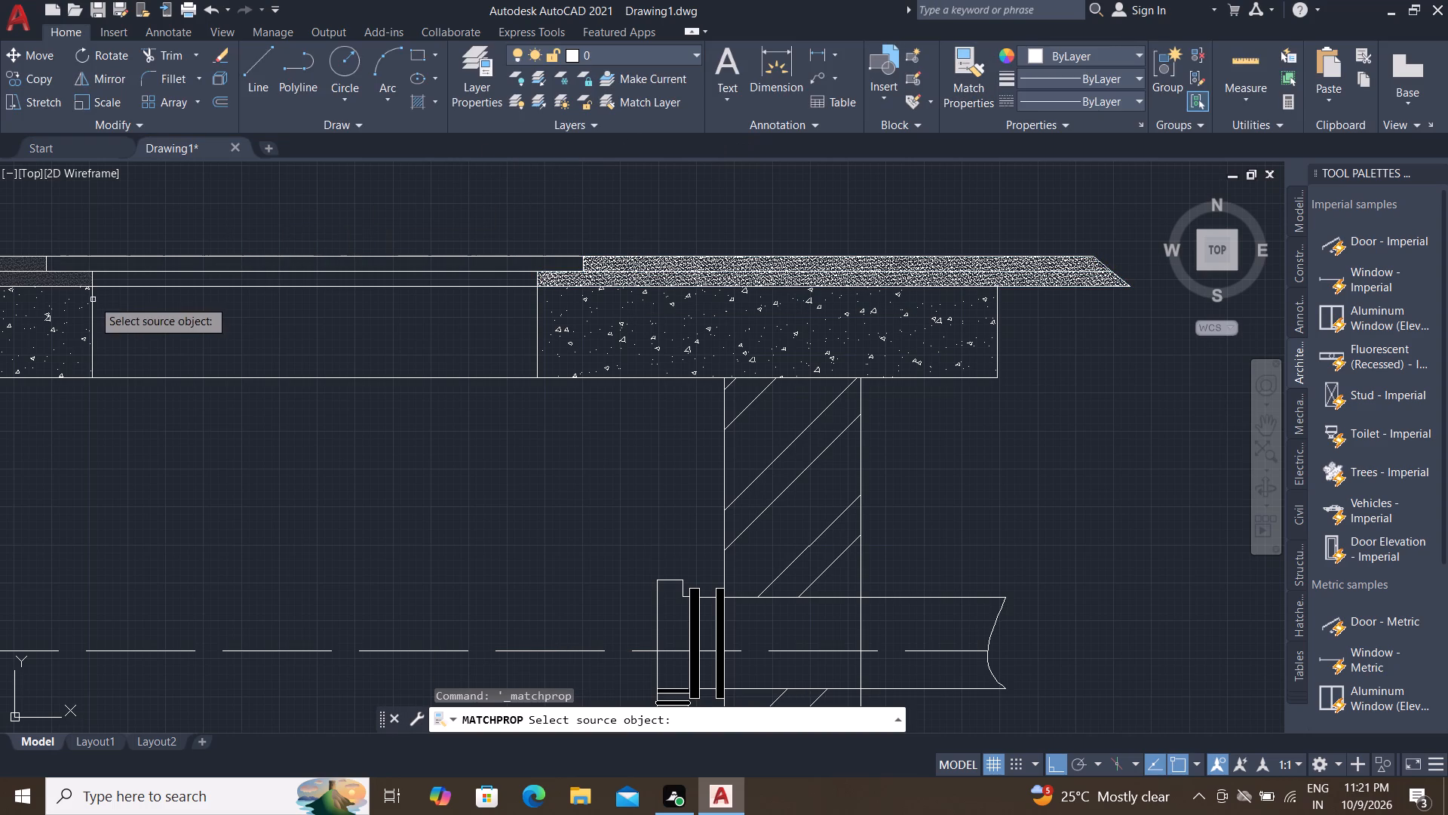
click(66, 278)
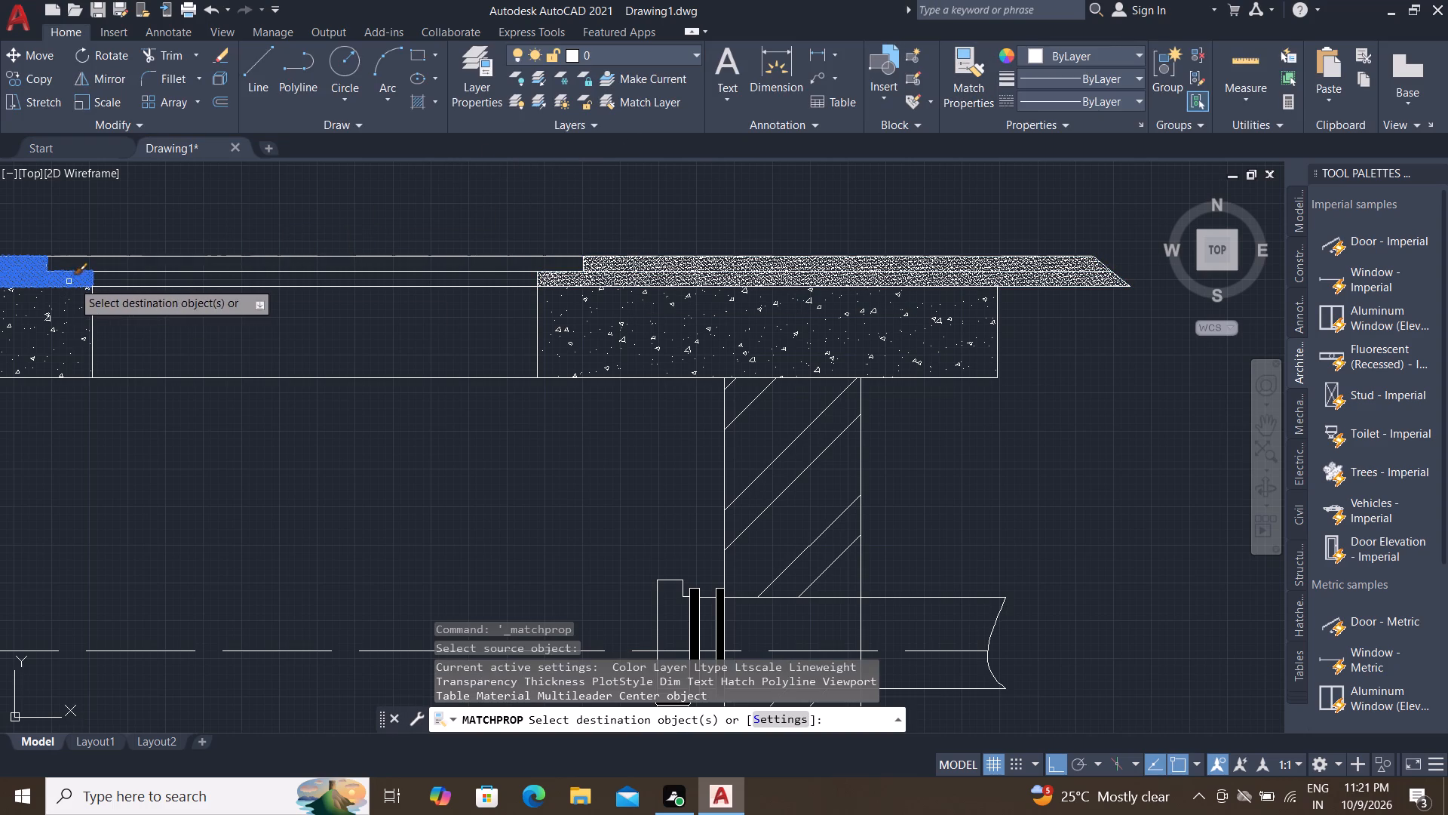
click(612, 265)
scroll(576, 220, down, 2)
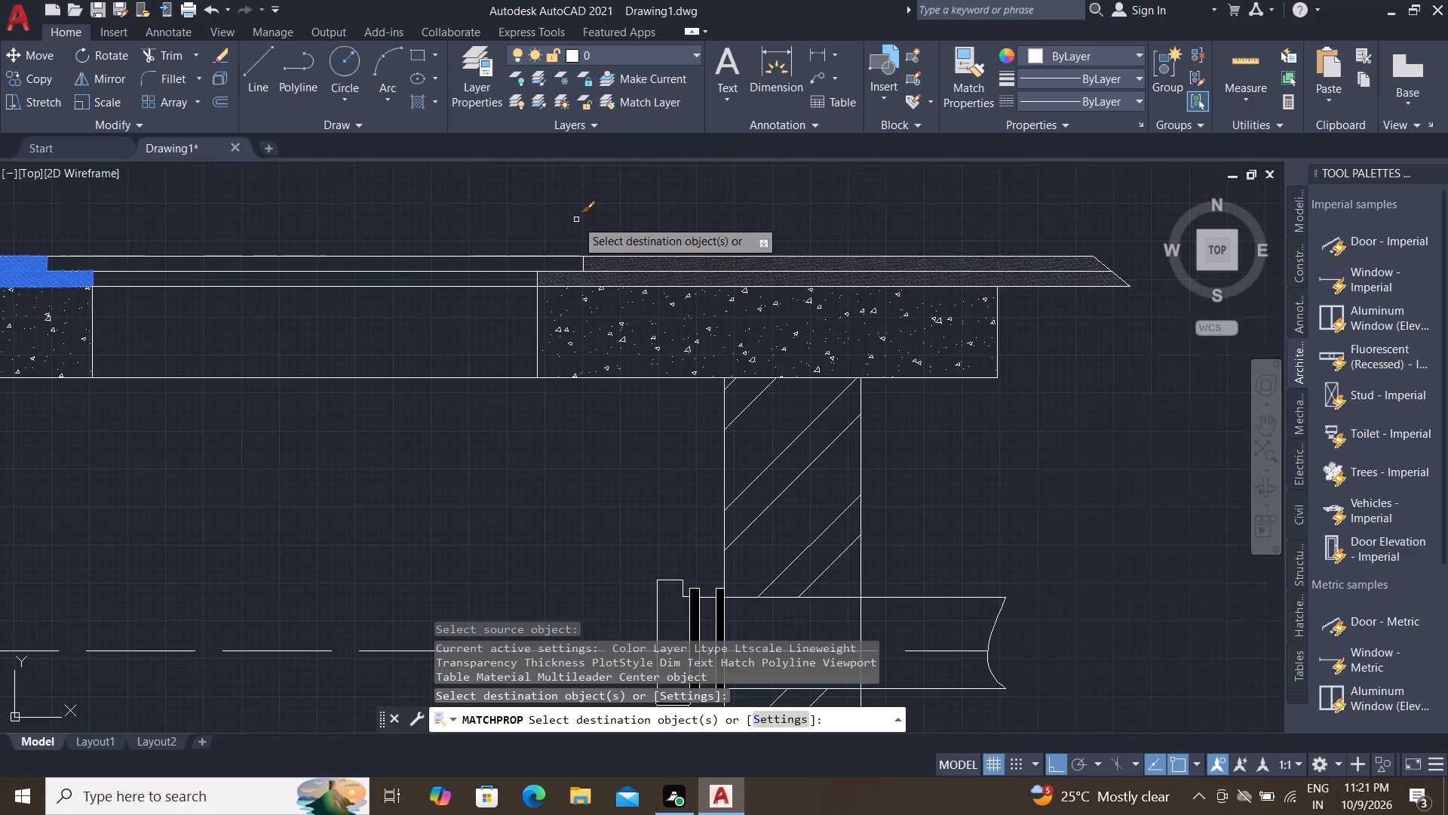
scroll(595, 217, down, 1)
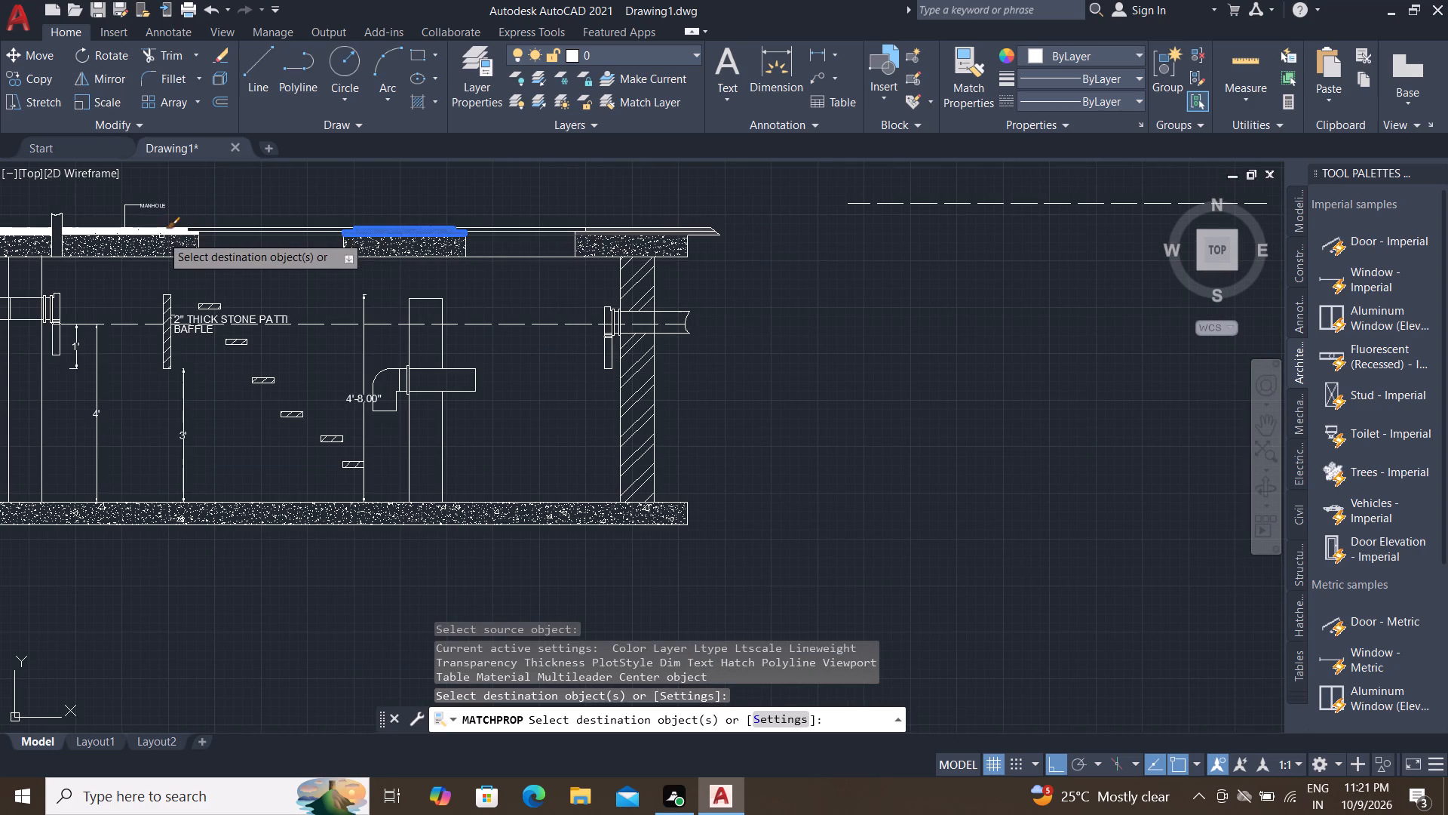
middle_drag(160, 227, 518, 235)
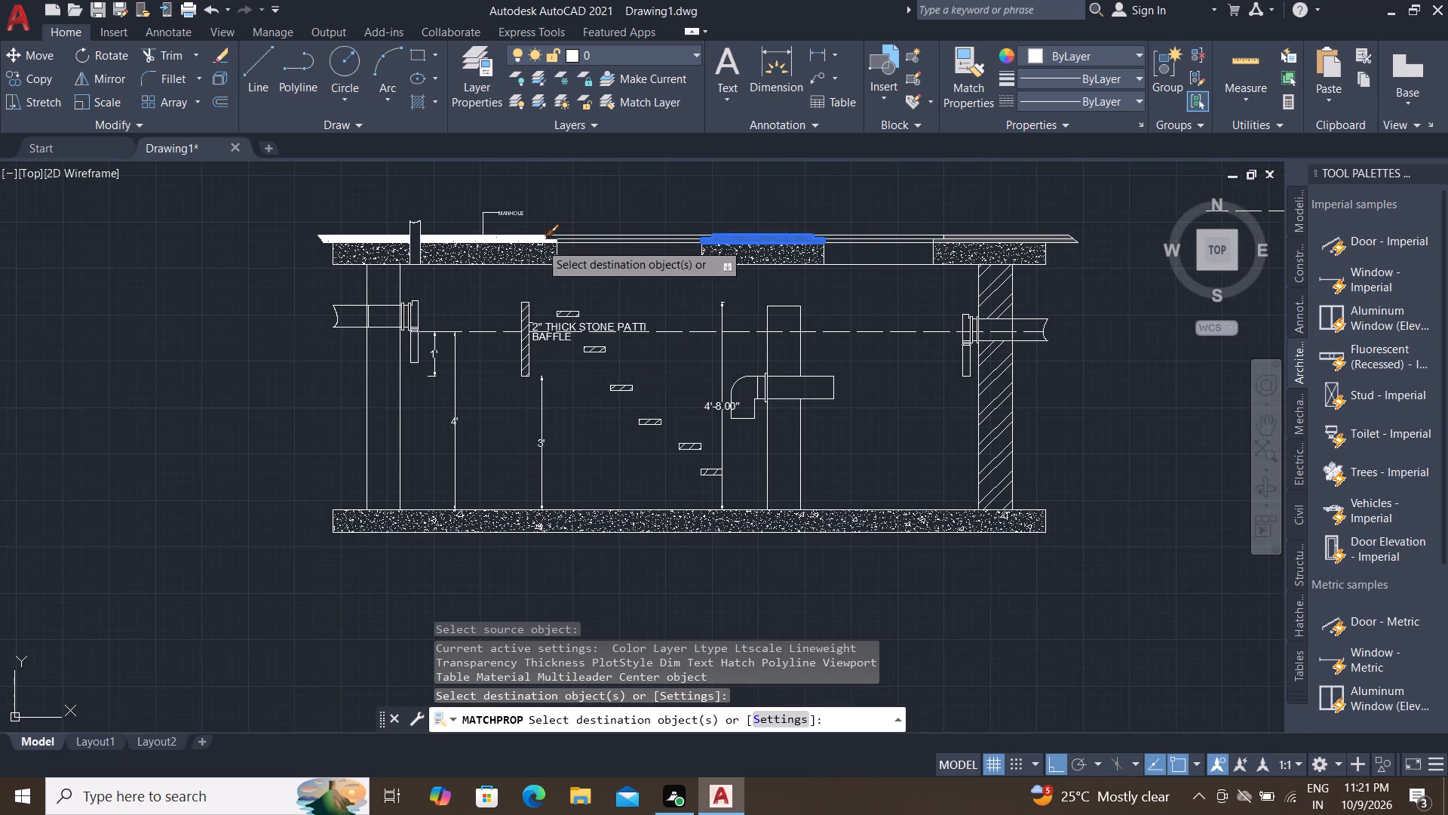
scroll(524, 241, up, 2)
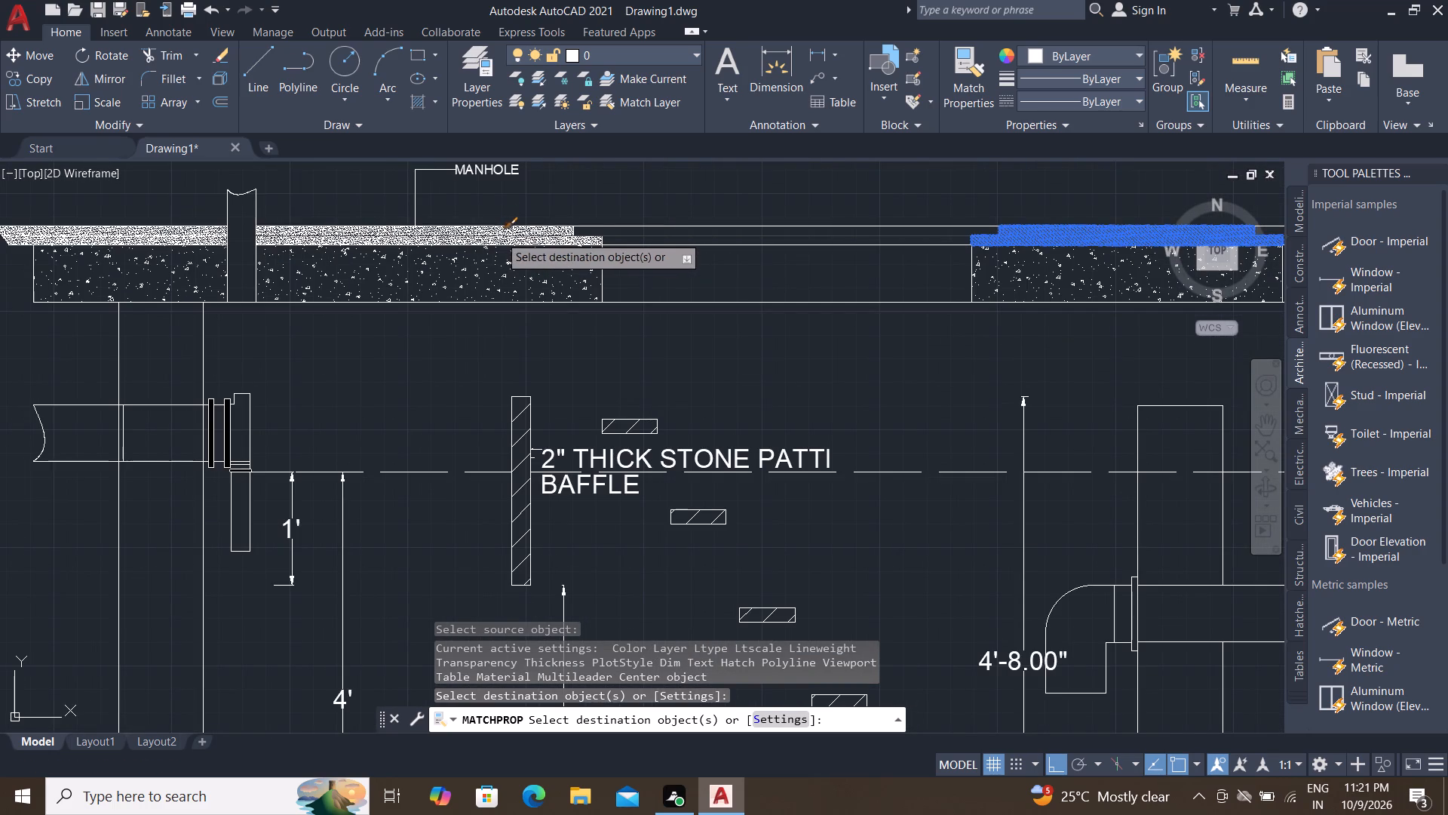
scroll(494, 238, up, 3)
click(494, 237)
scroll(496, 237, down, 4)
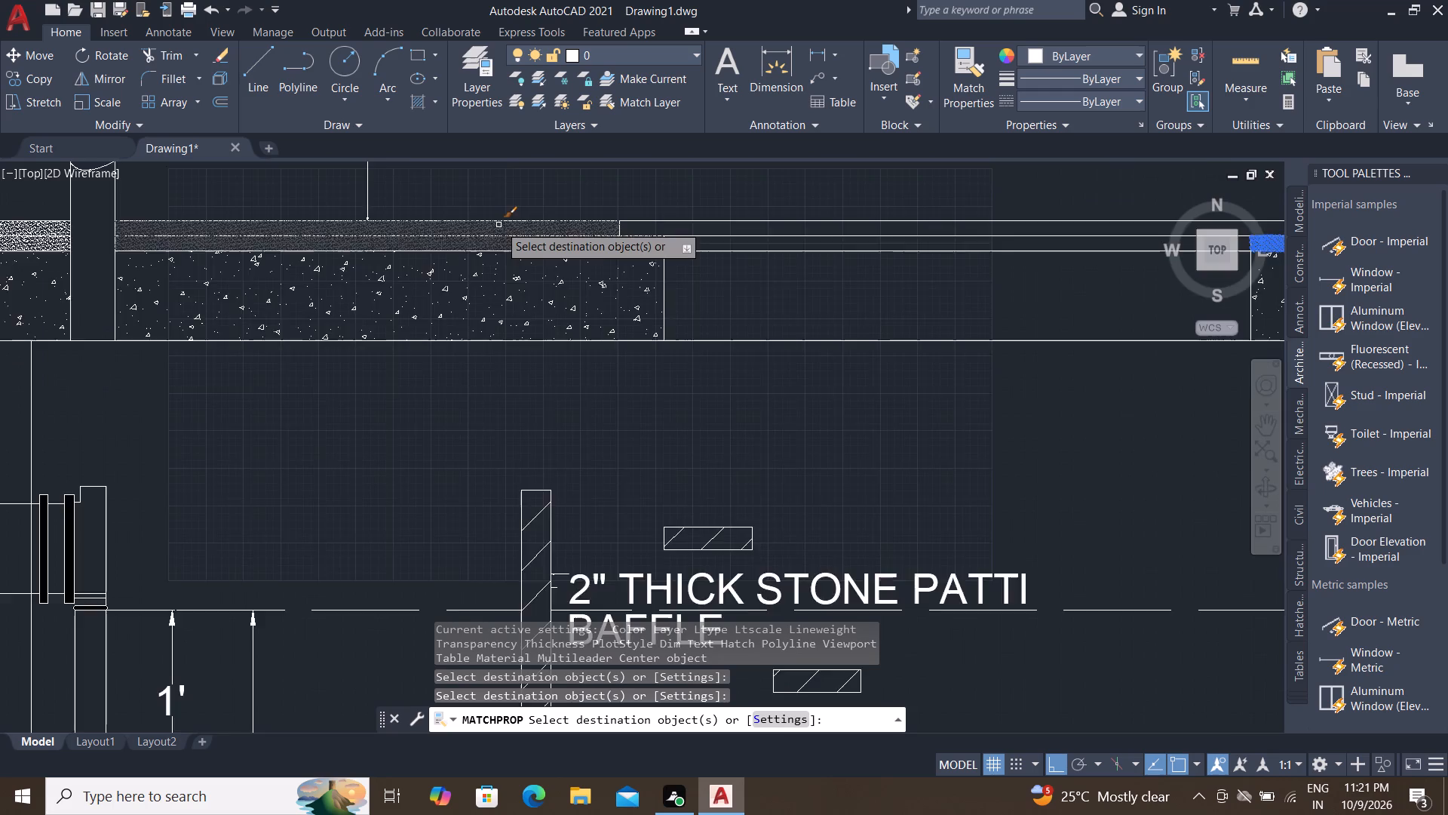
click(291, 230)
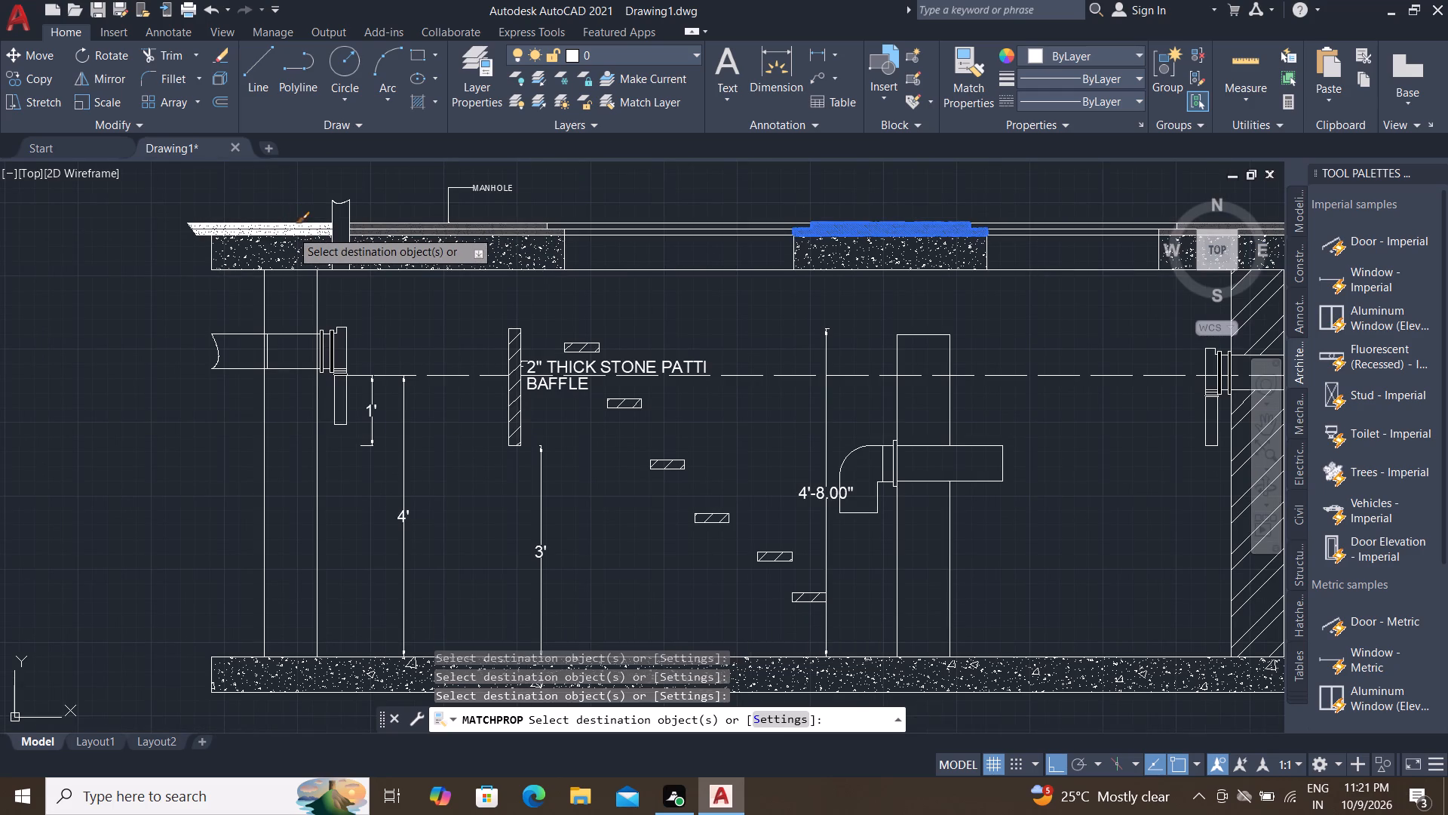
scroll(291, 230, up, 2)
click(291, 230)
key(Escape)
Add a multileader from the top edge of the middle concrete slab block reading 6" R C C THICK SLAB.
scroll(291, 230, down, 2)
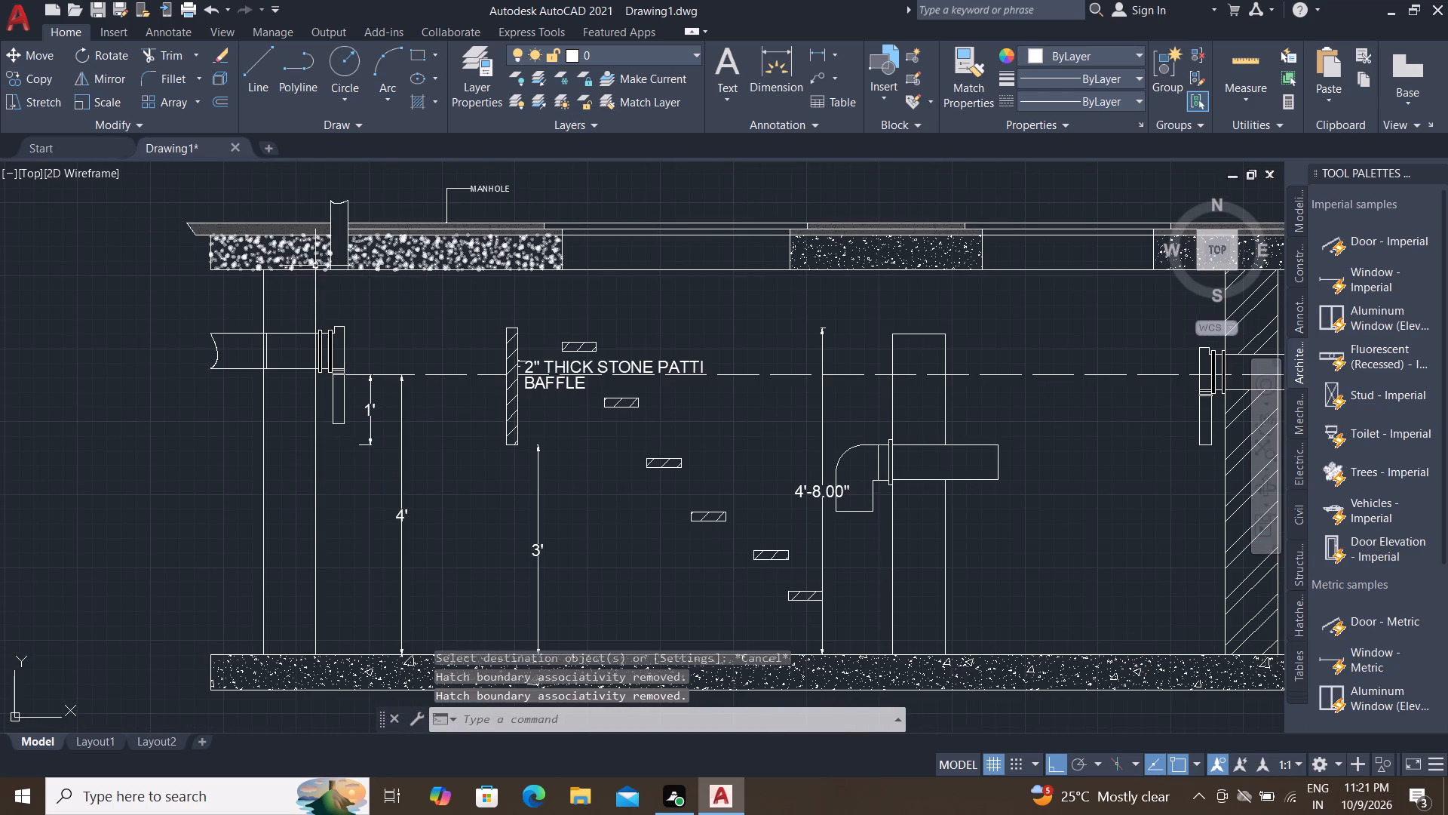
middle_drag(658, 254, 605, 265)
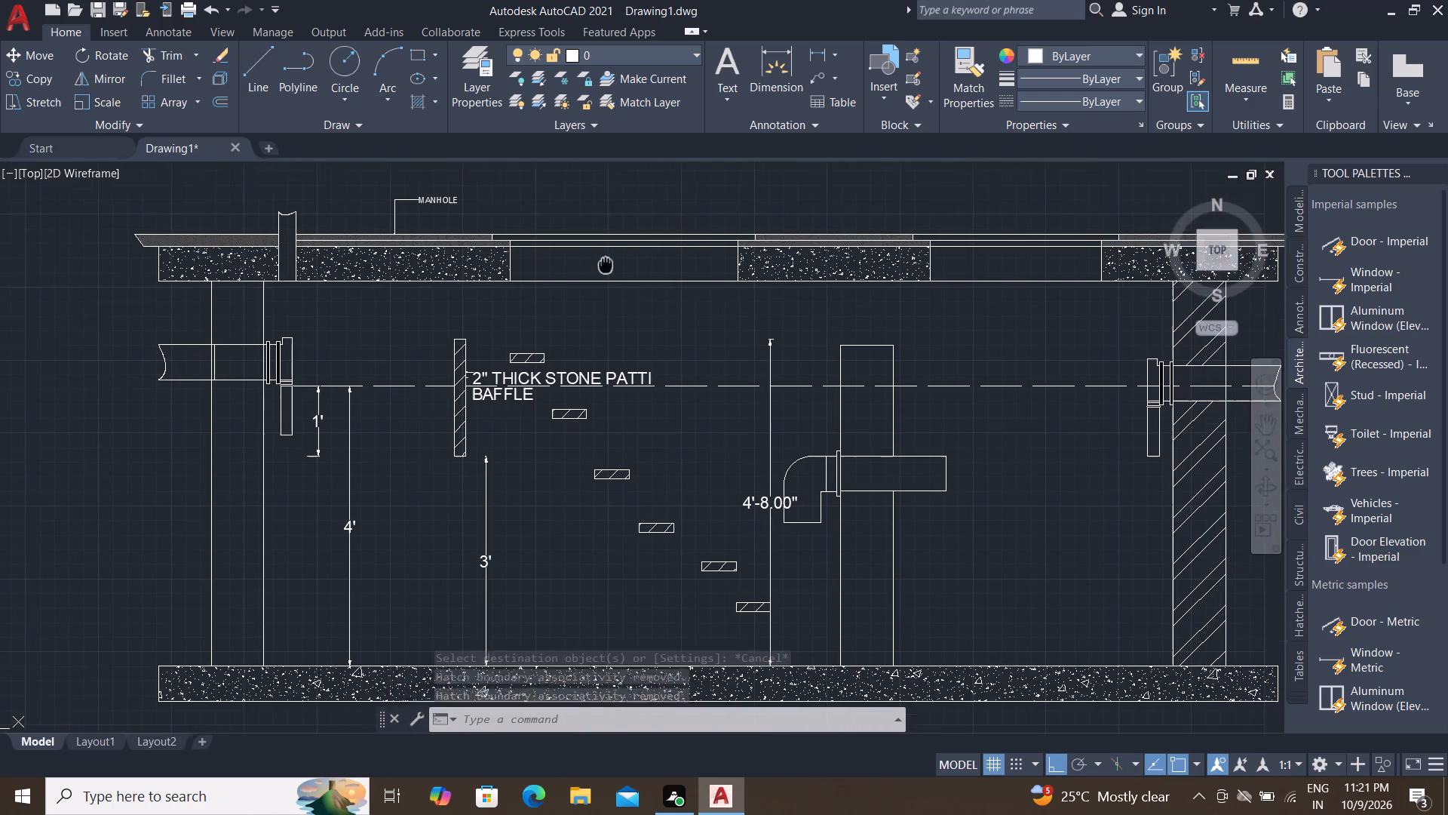
middle_drag(605, 265, 594, 274)
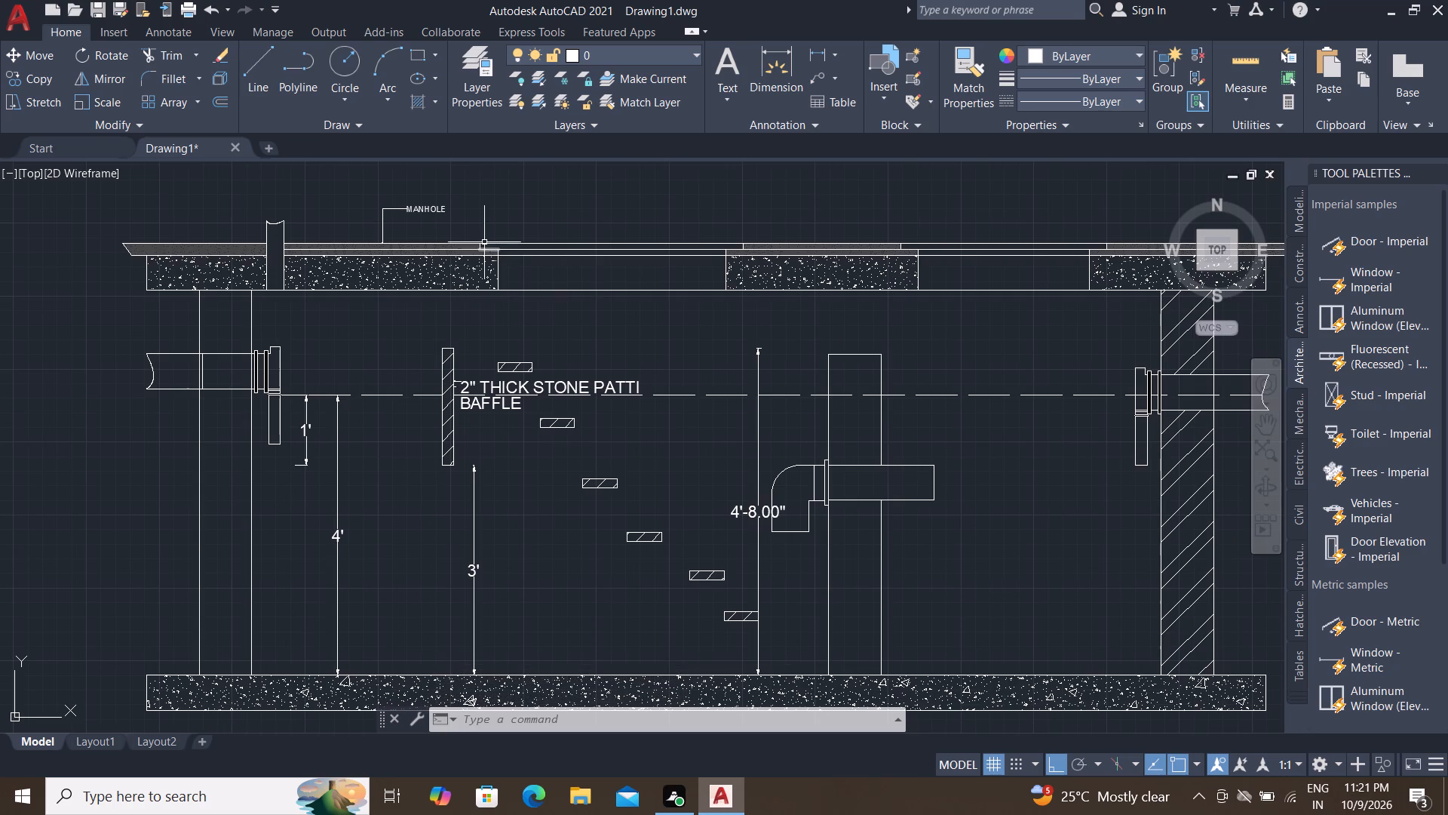
middle_drag(761, 293, 683, 301)
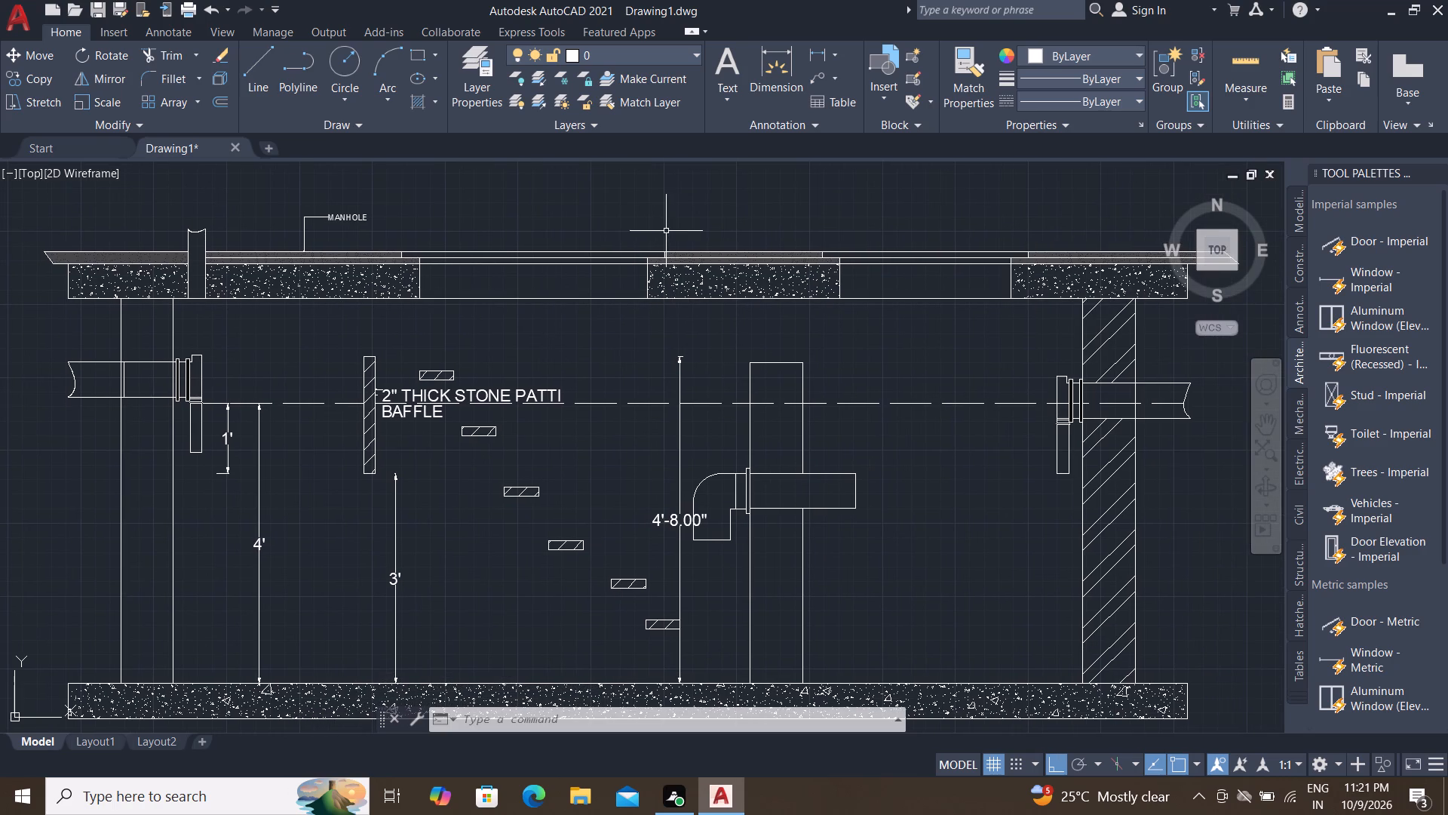
middle_drag(666, 231, 478, 236)
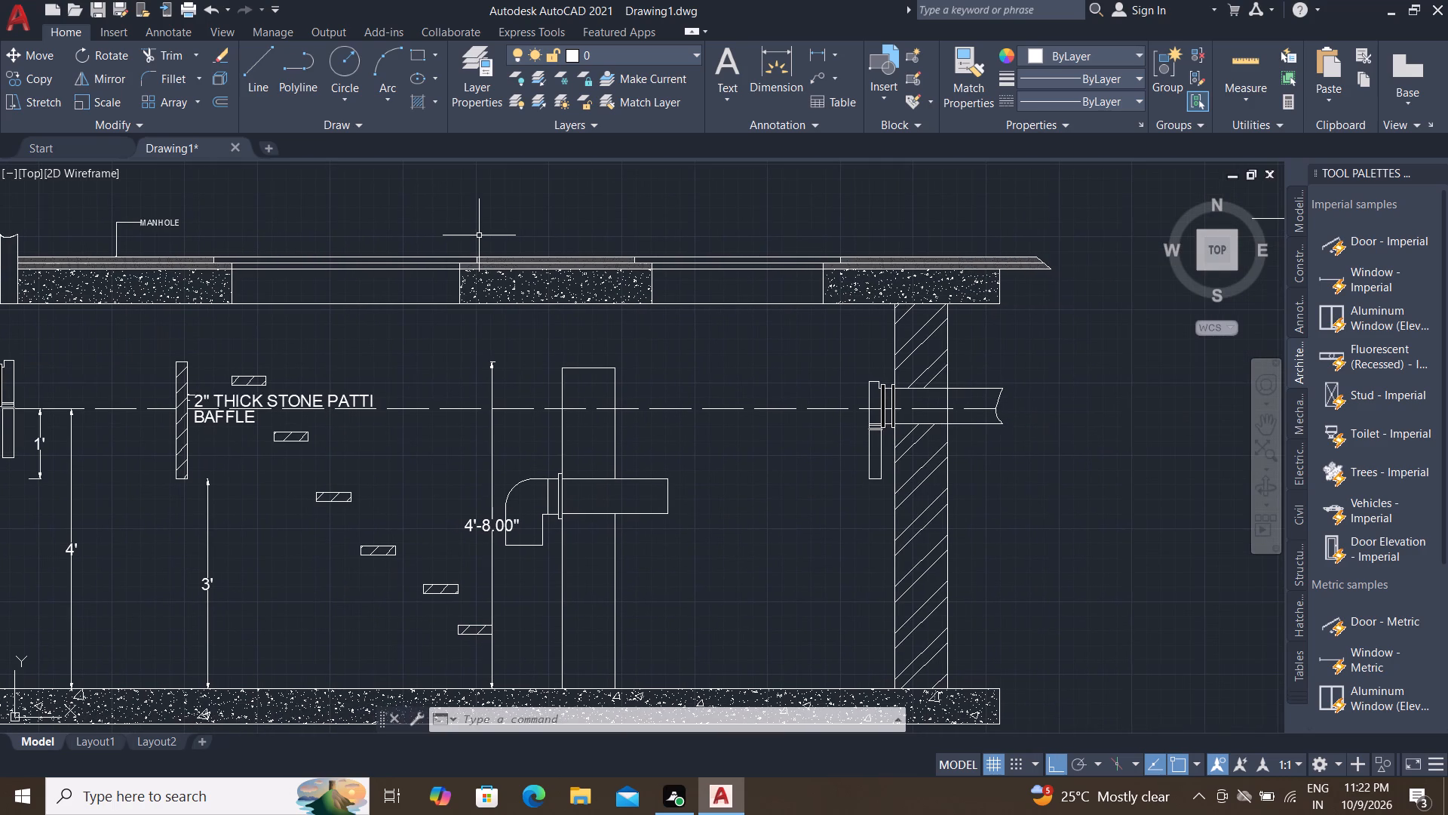
click(816, 71)
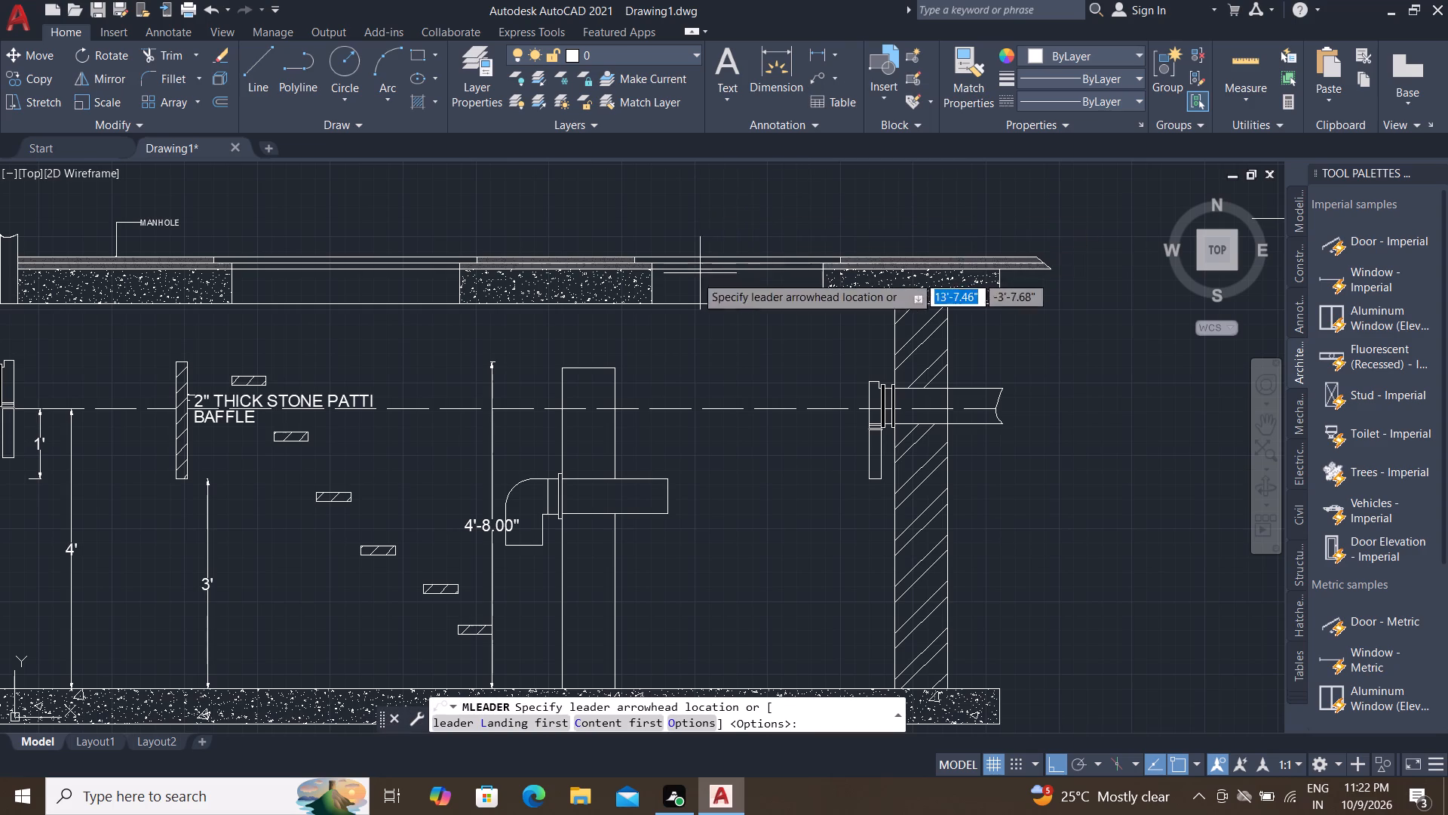
scroll(517, 246, up, 3)
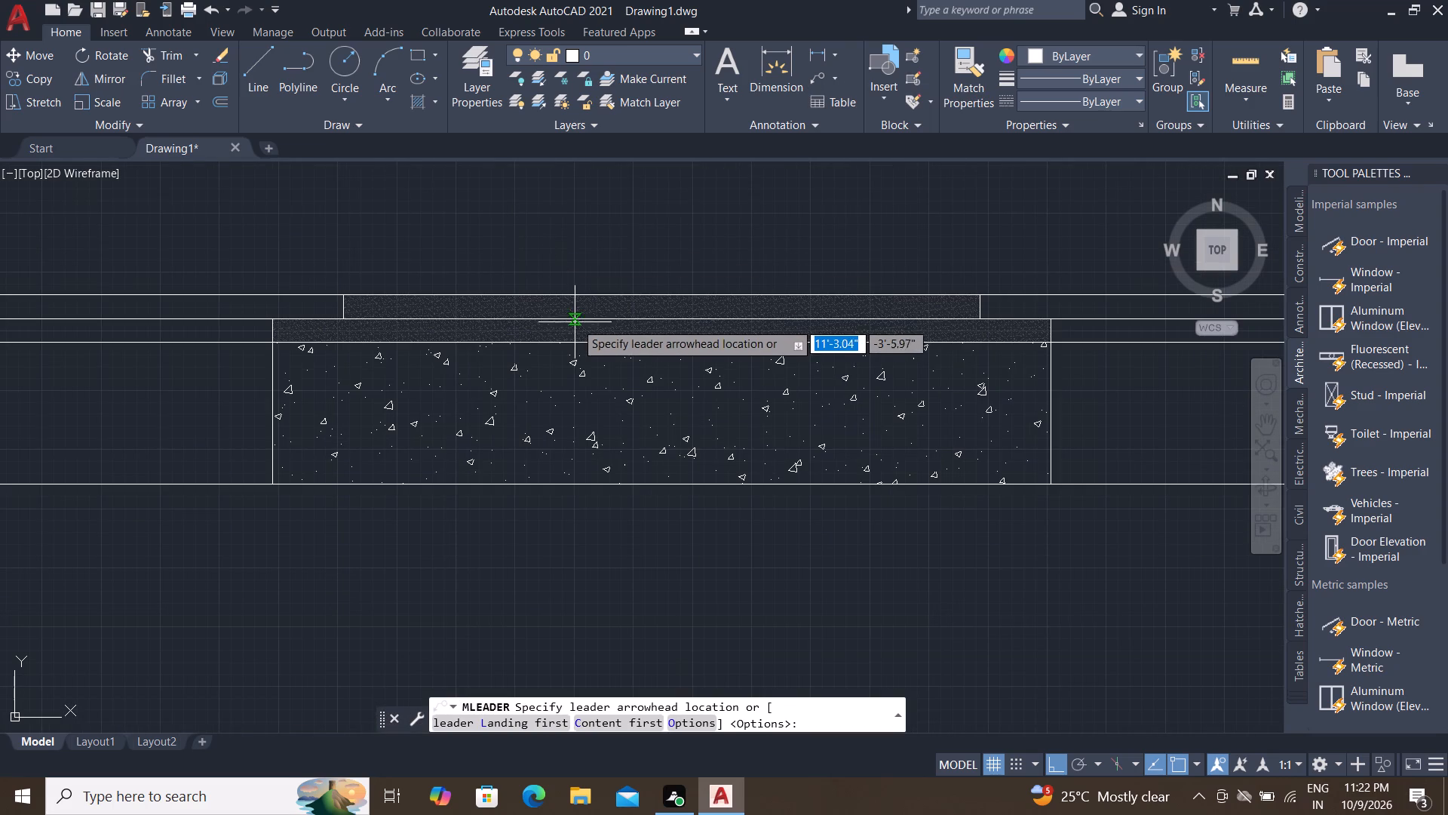
click(575, 342)
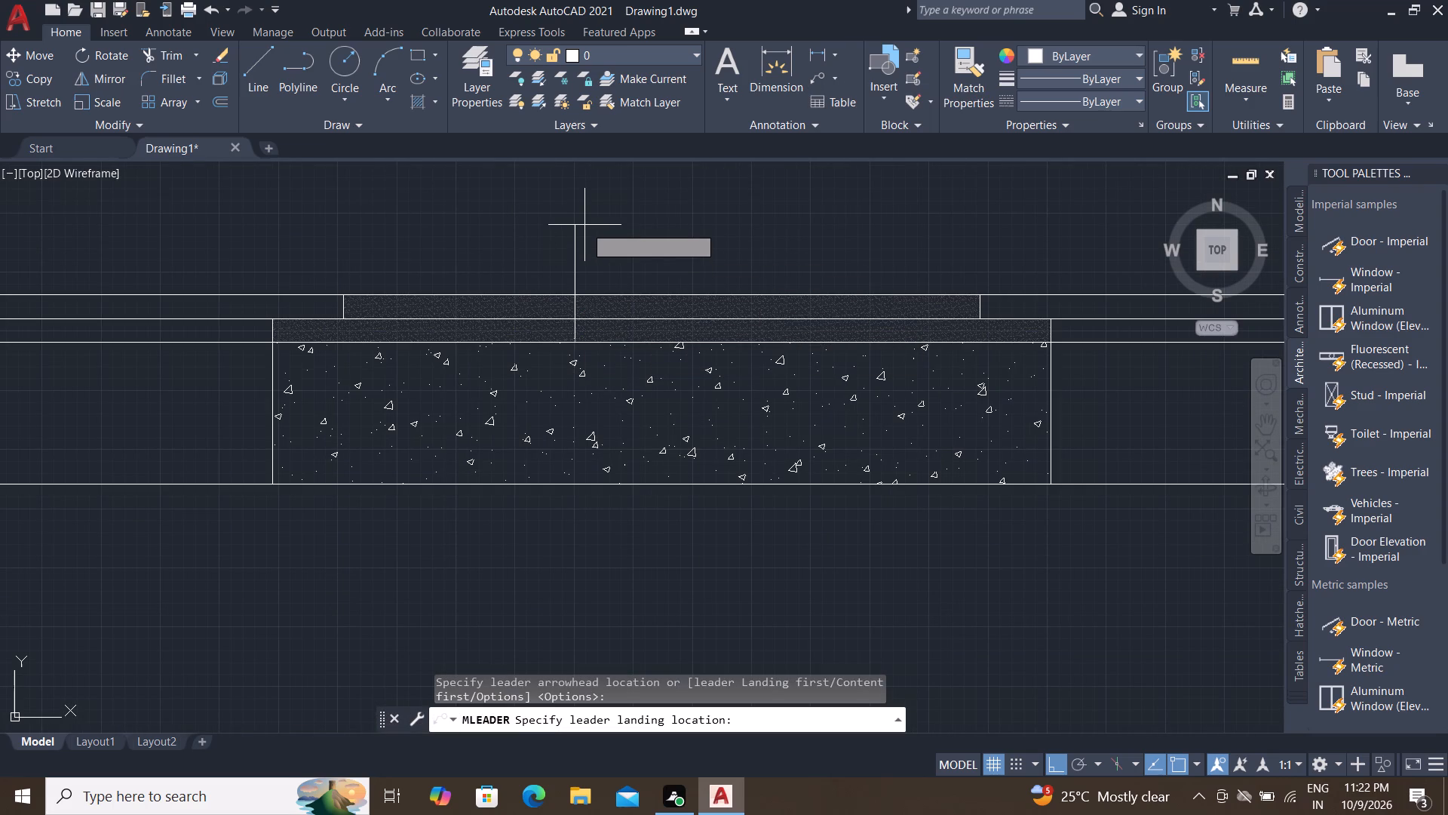
click(615, 217)
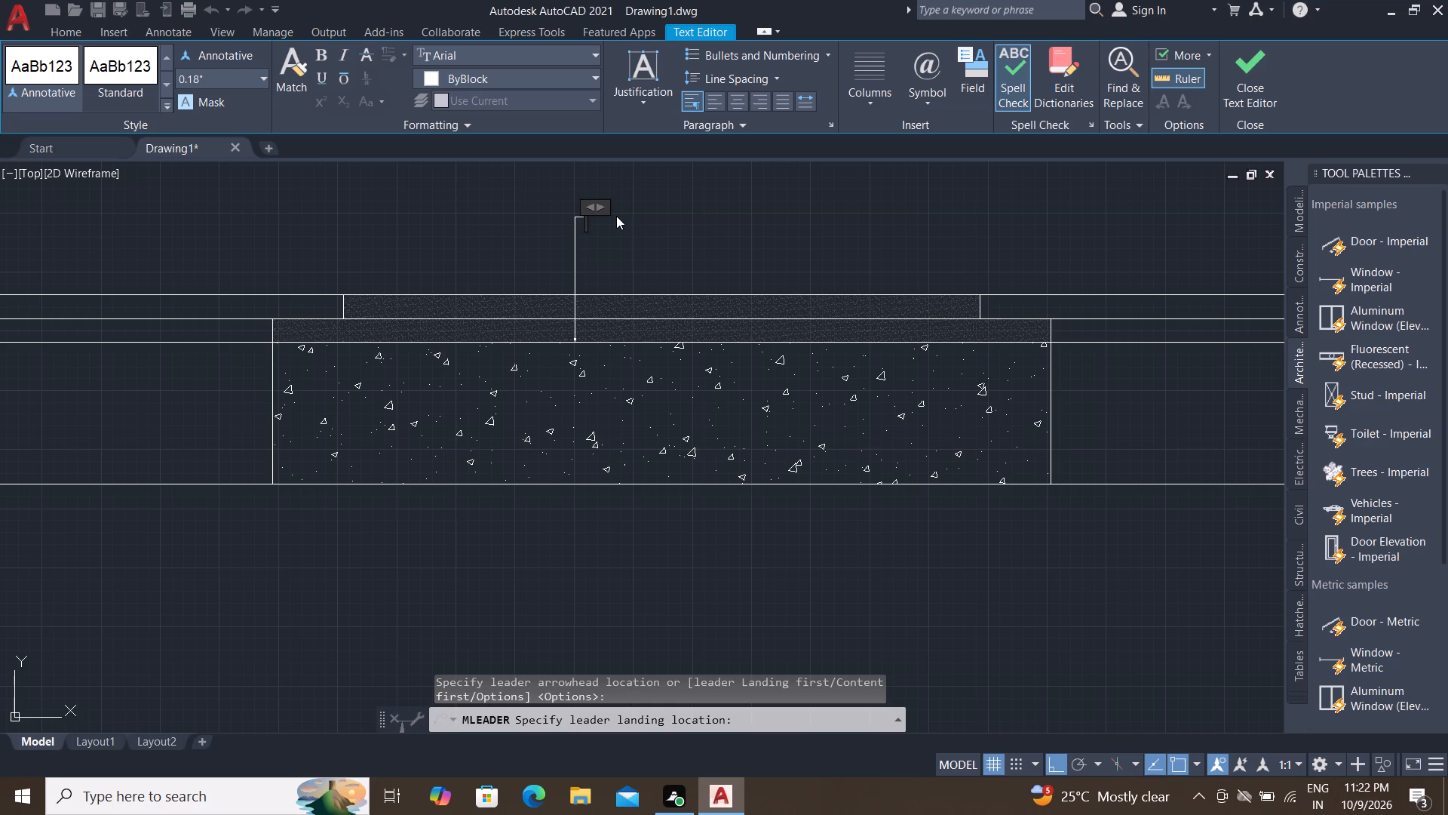
text(6')
key(space)
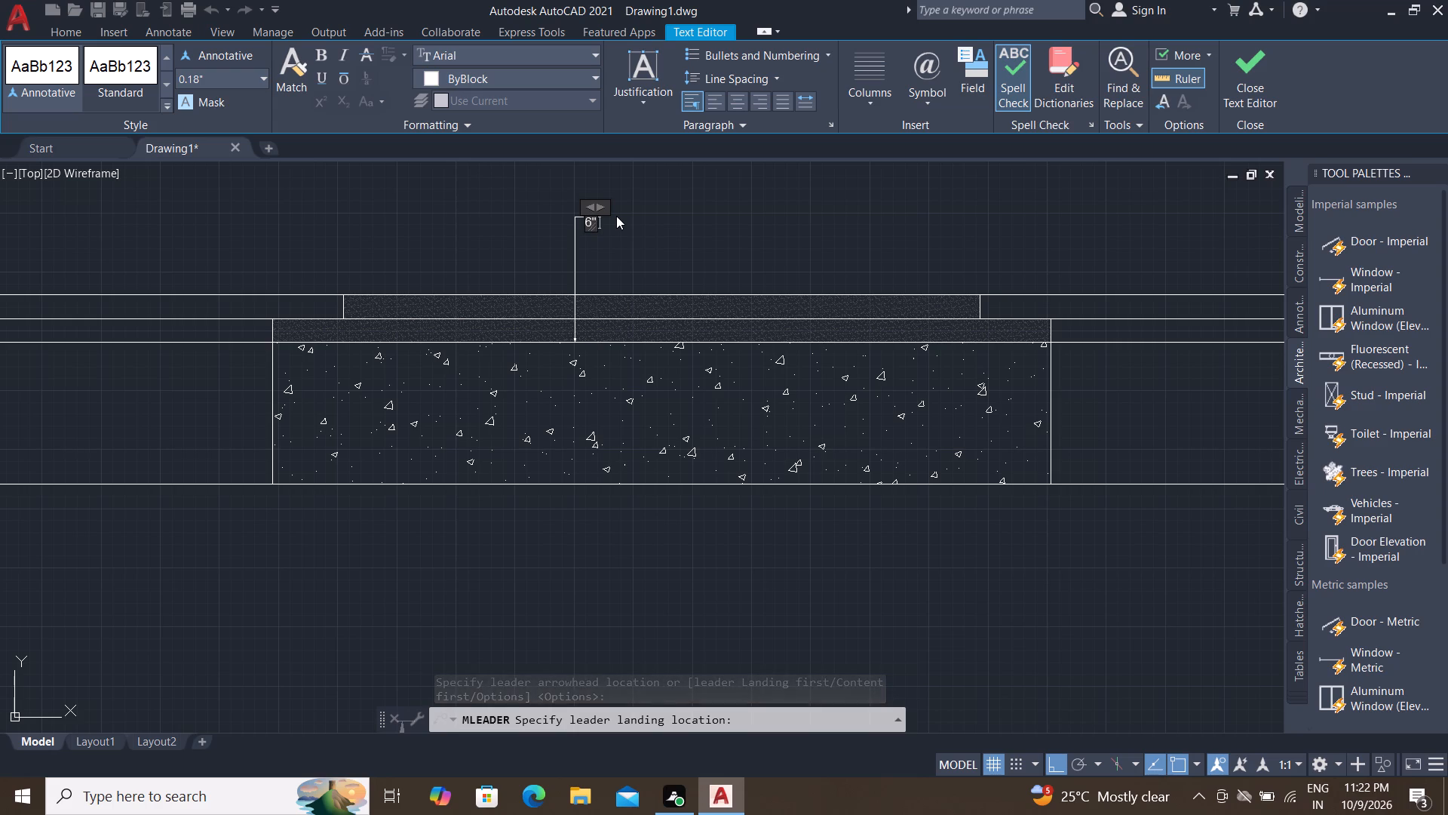
key(r)
key(space)
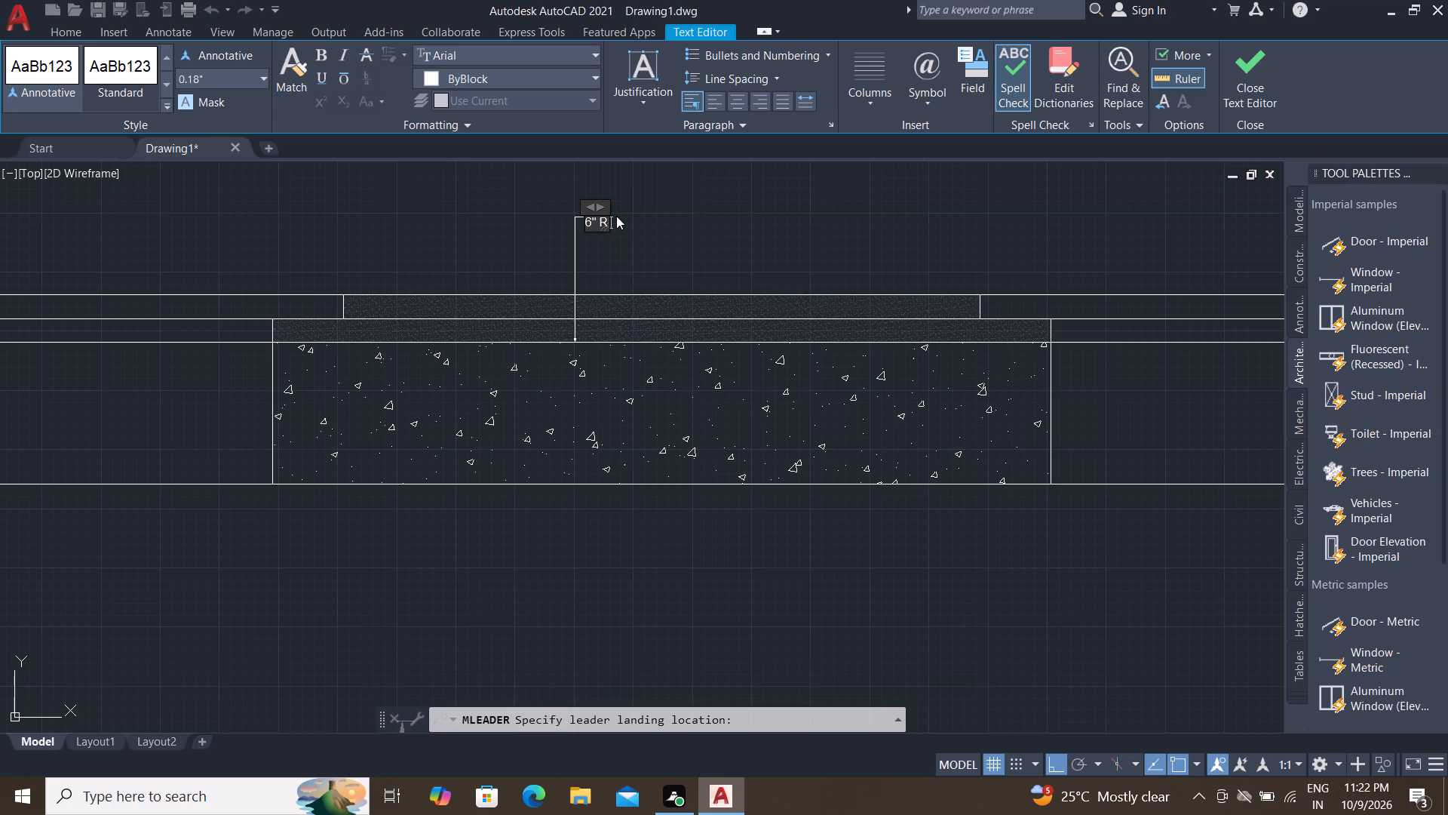
text(C C)
key(space)
key(t)
key(h)
text(ICK SLAB)
key(Escape)
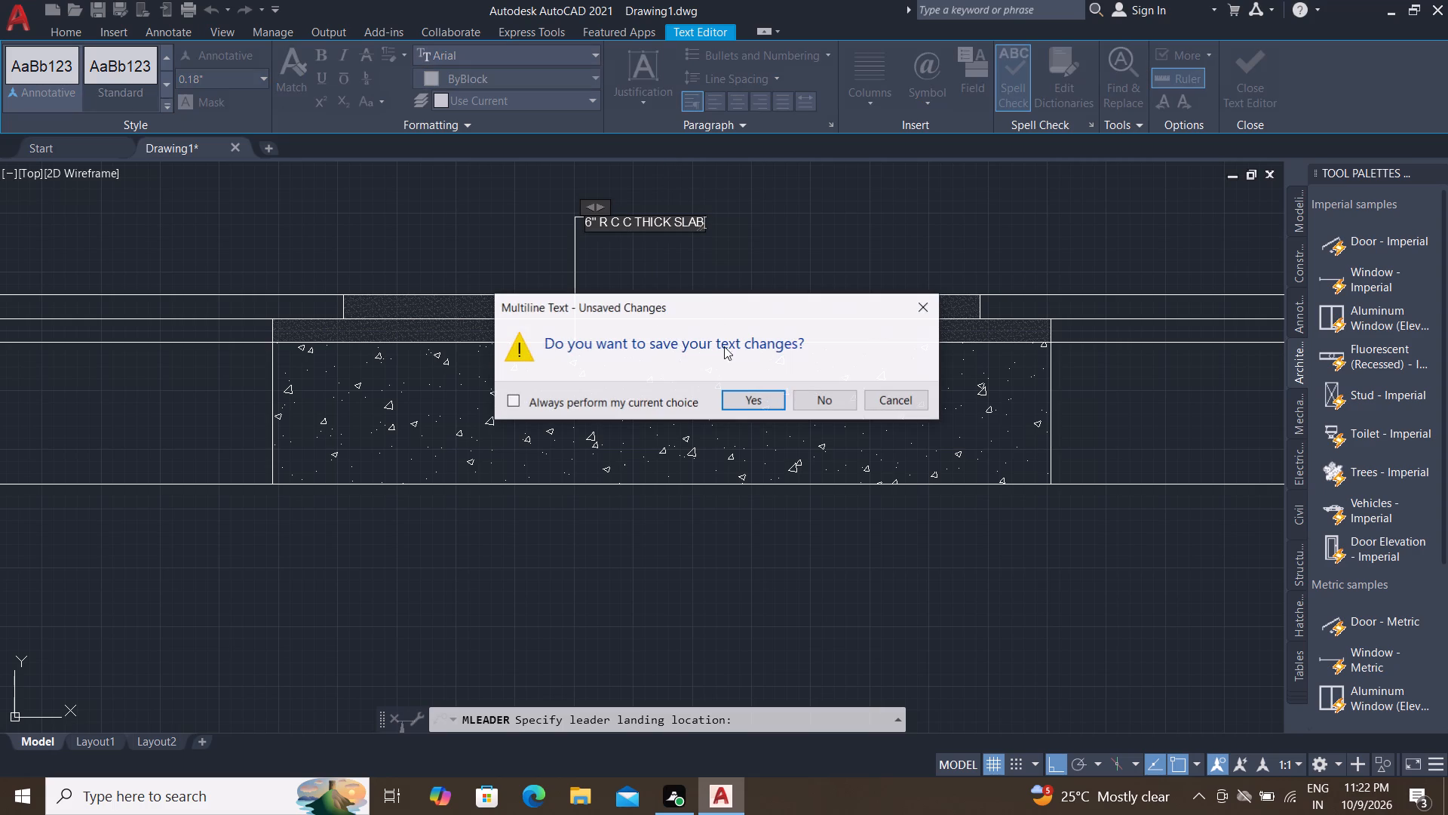
click(754, 394)
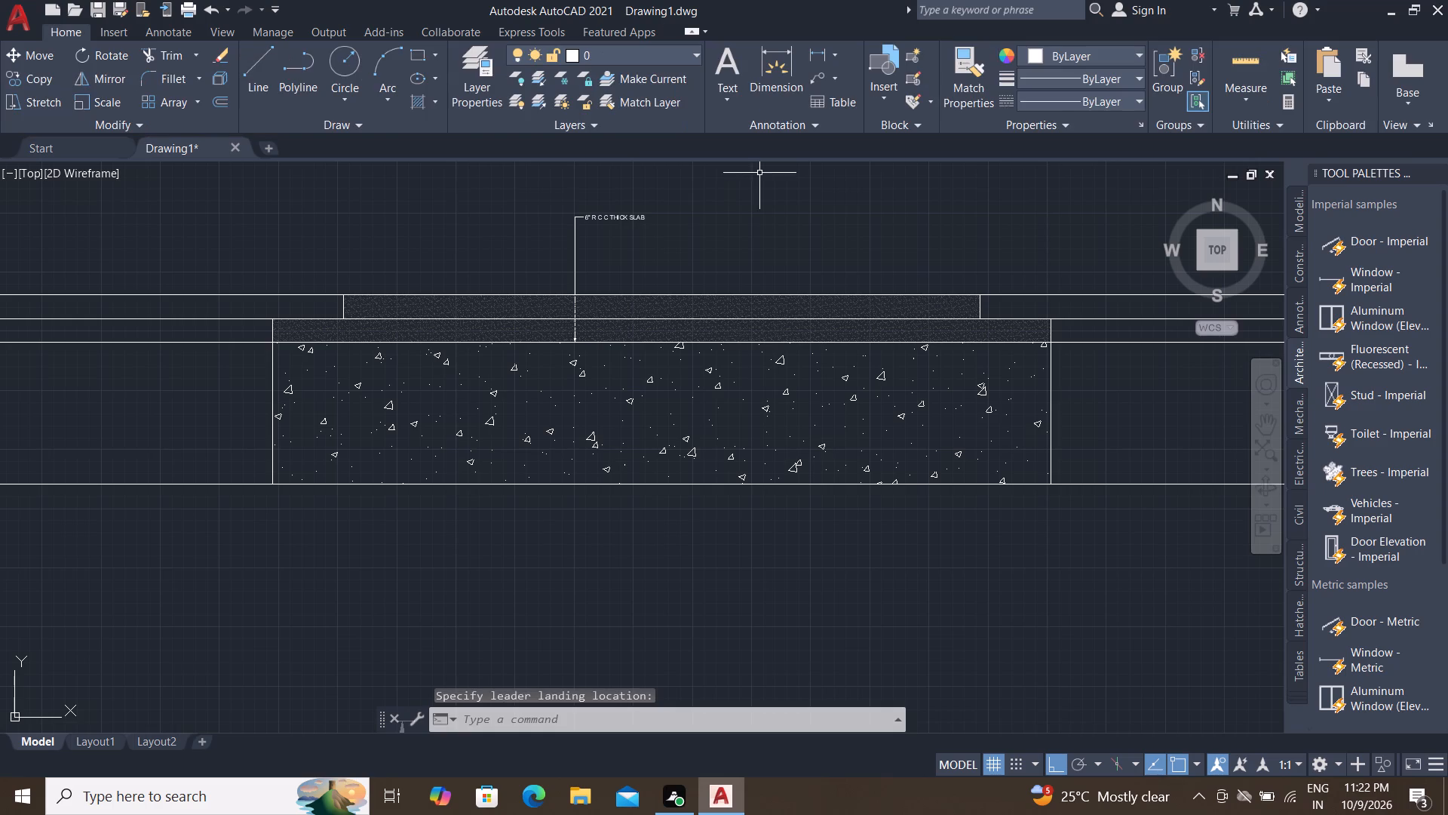
Match the properties of the MANHOLE leader onto the new R C C slab leader.
click(983, 78)
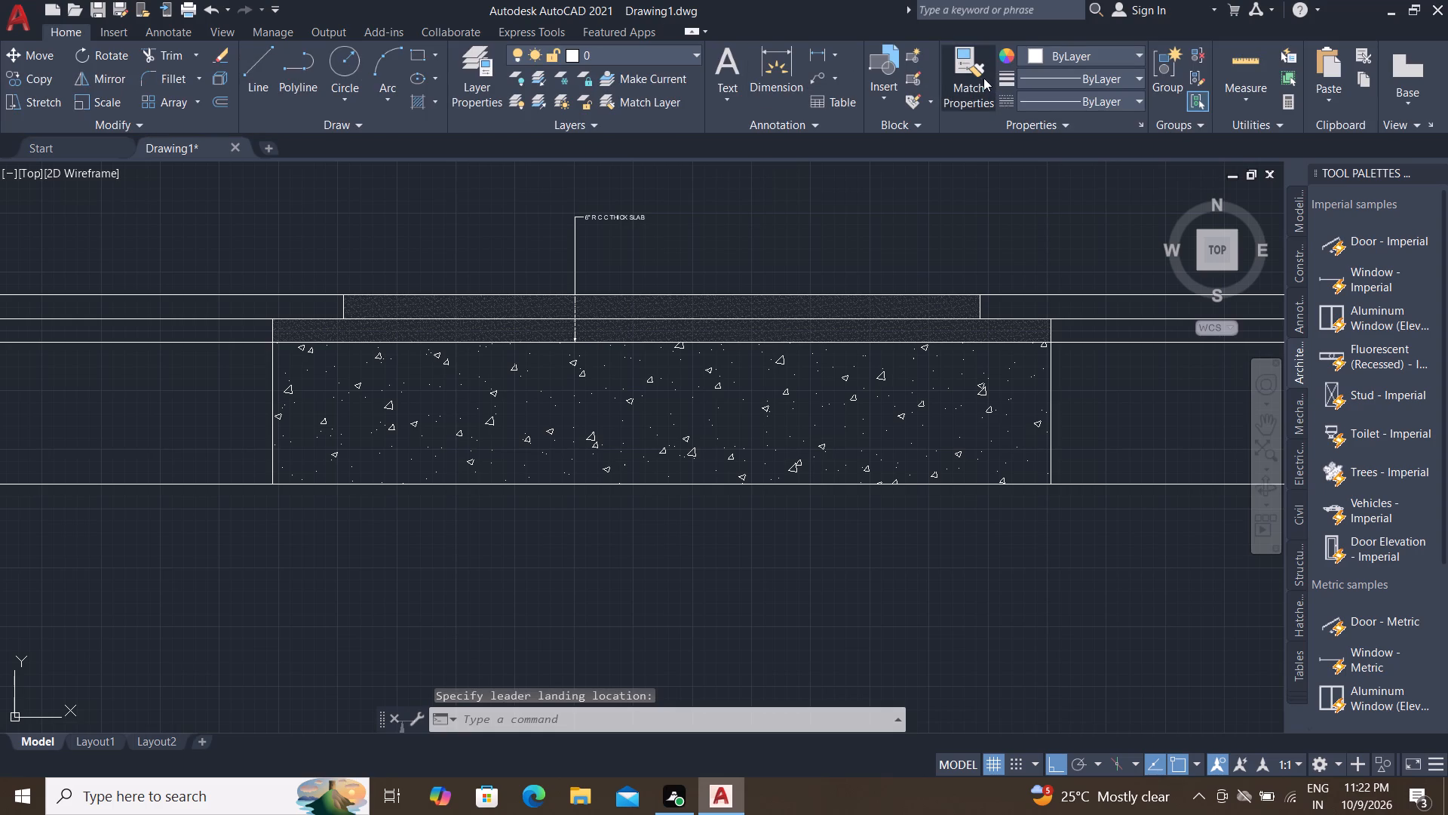
scroll(44, 289, down, 3)
middle_drag(68, 266, 229, 306)
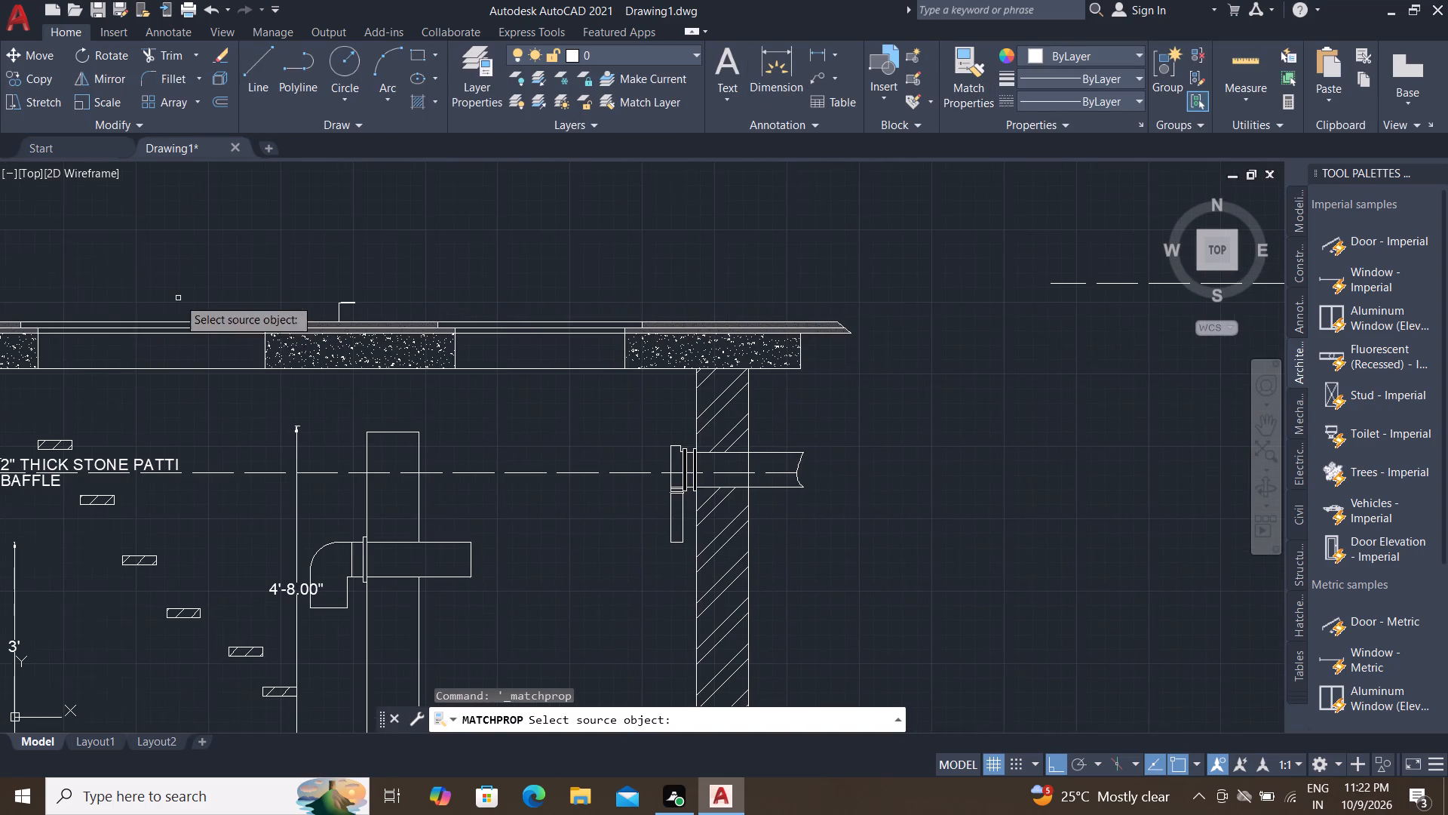
middle_drag(94, 293, 423, 306)
click(302, 300)
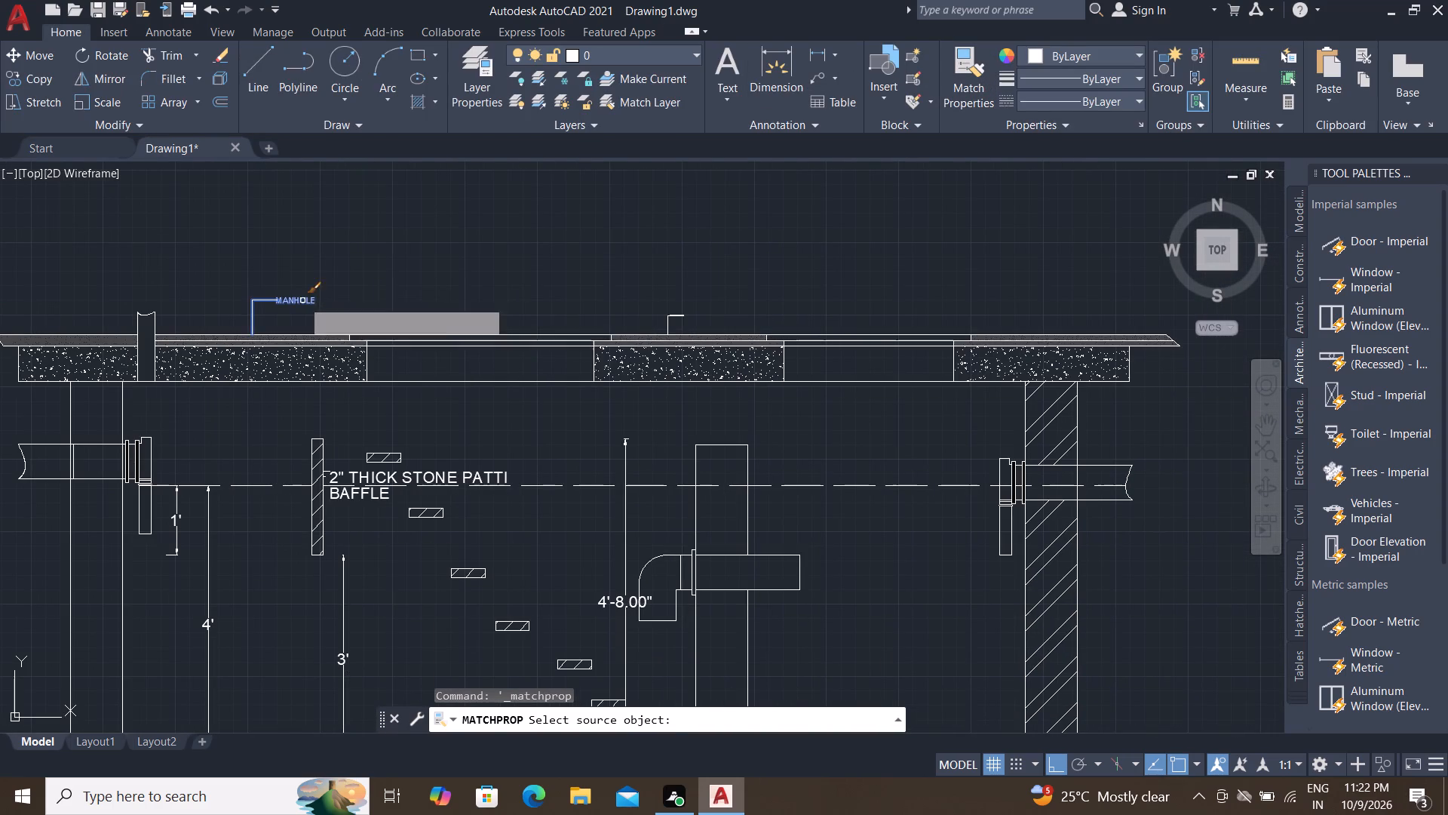
click(673, 315)
key(Escape)
Add a multileader from the top floor layer above the hatched wall's slab block, reading 3" THIK FLOOR SLAB.
middle_drag(695, 300, 605, 270)
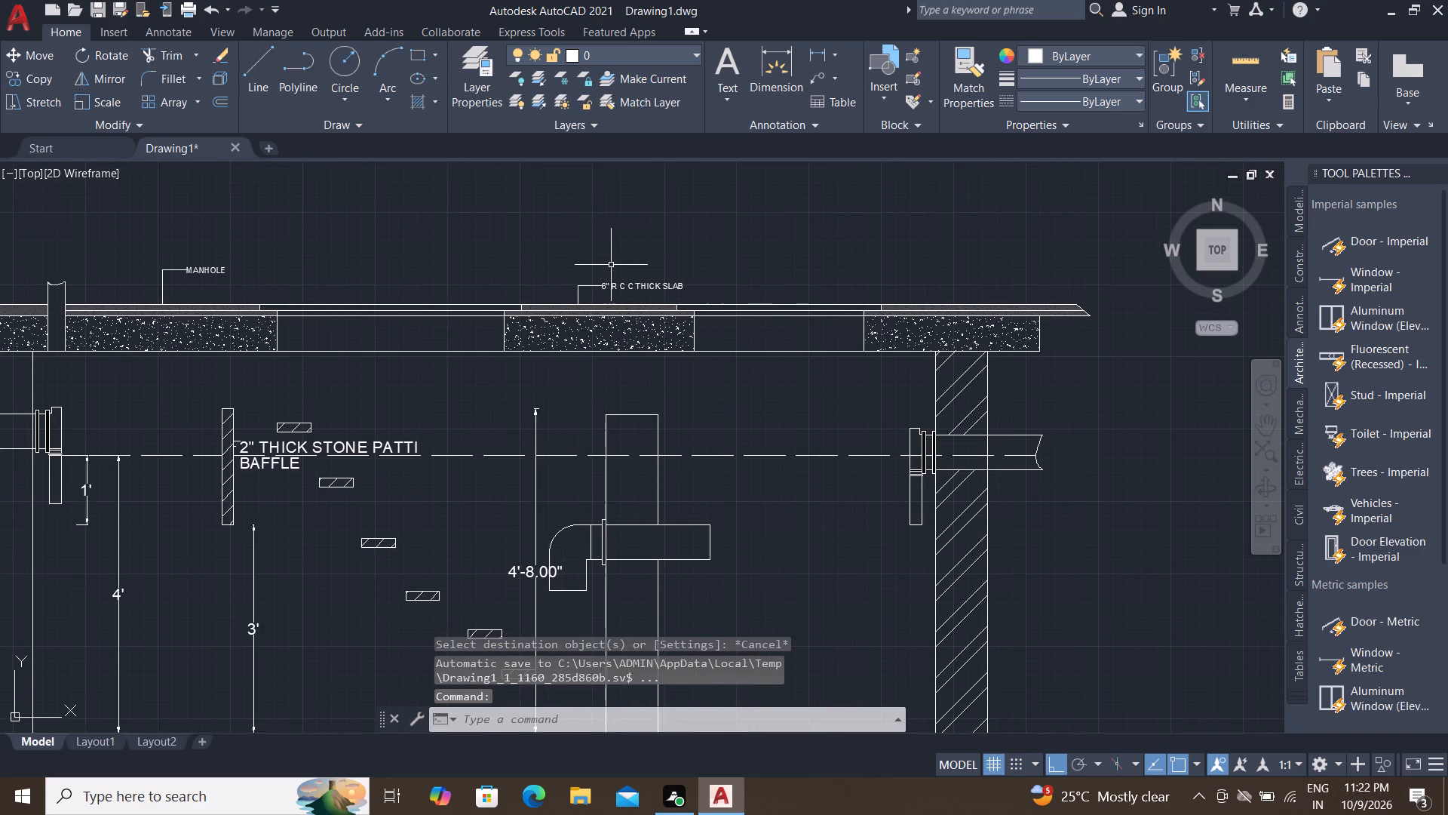
middle_drag(612, 263, 351, 224)
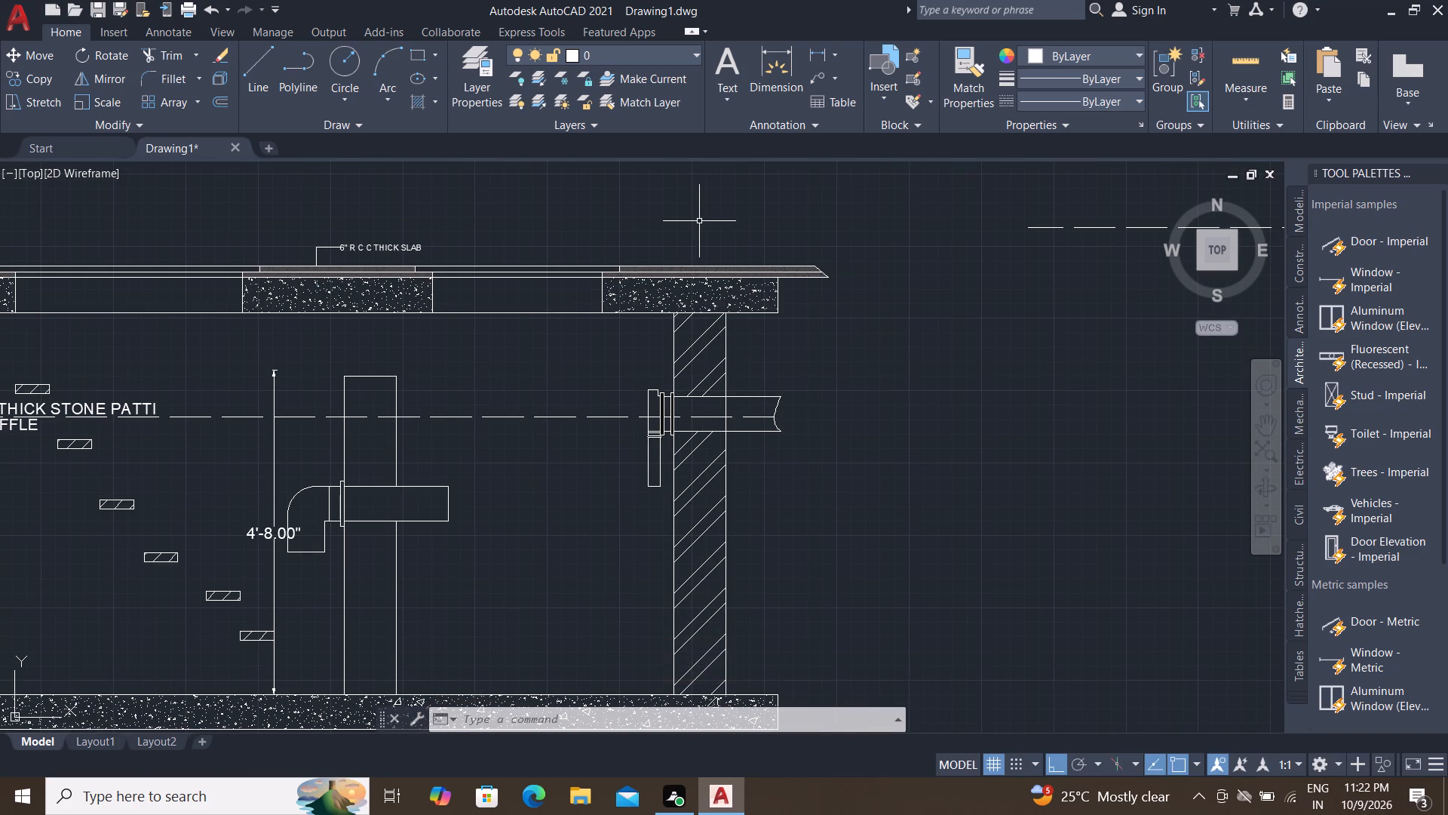
click(815, 73)
scroll(623, 287, up, 2)
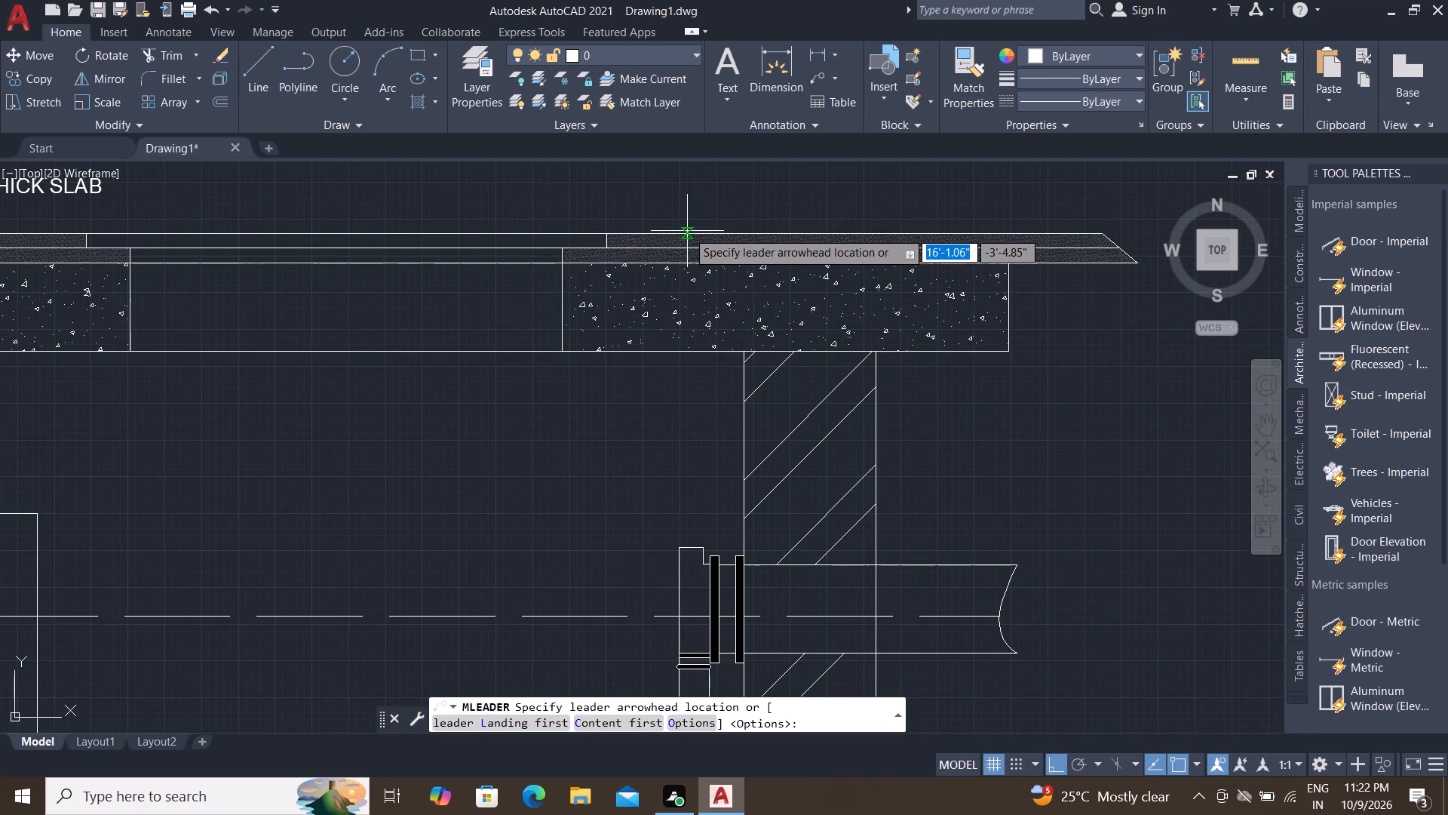
click(686, 233)
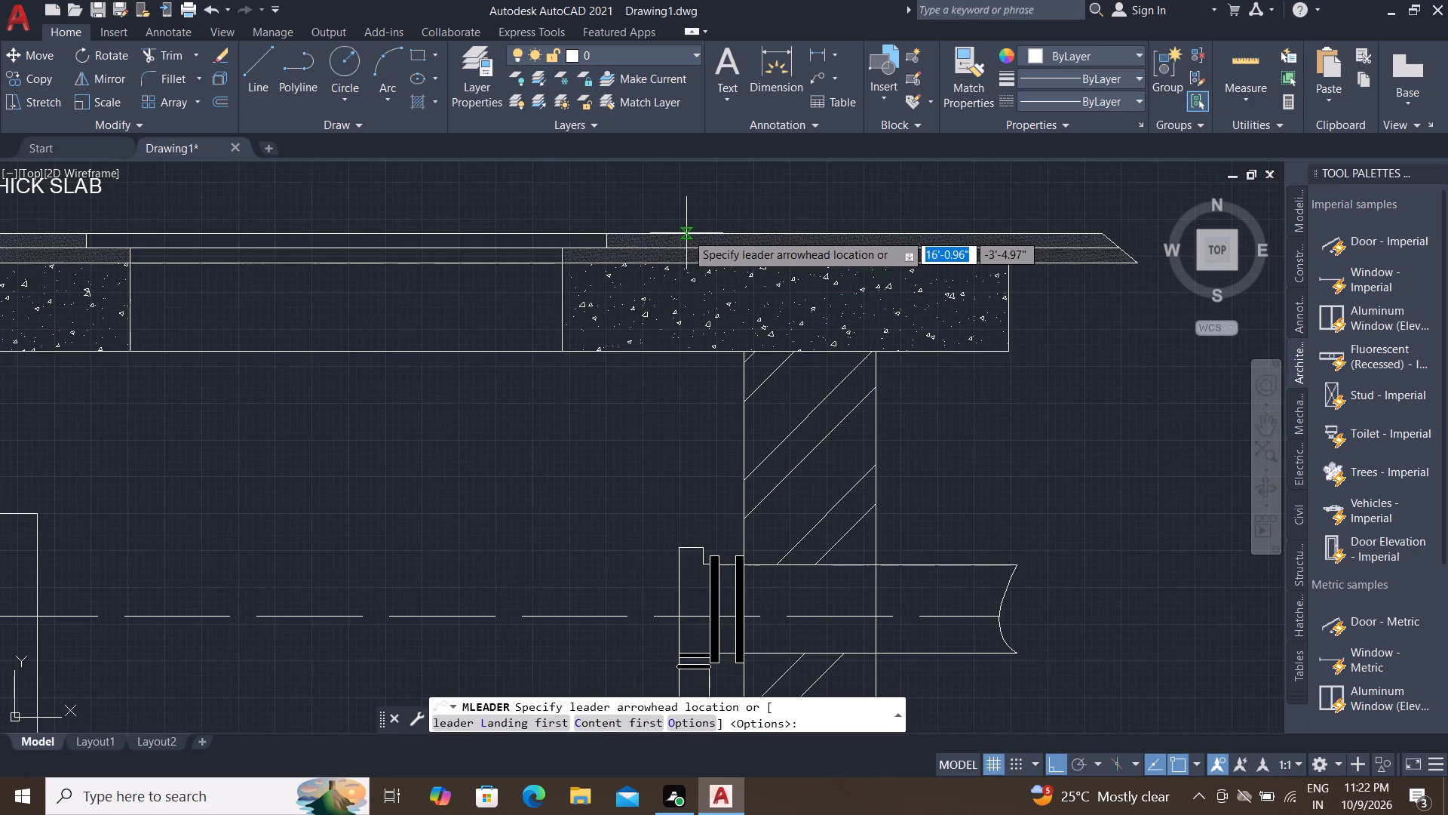
click(715, 189)
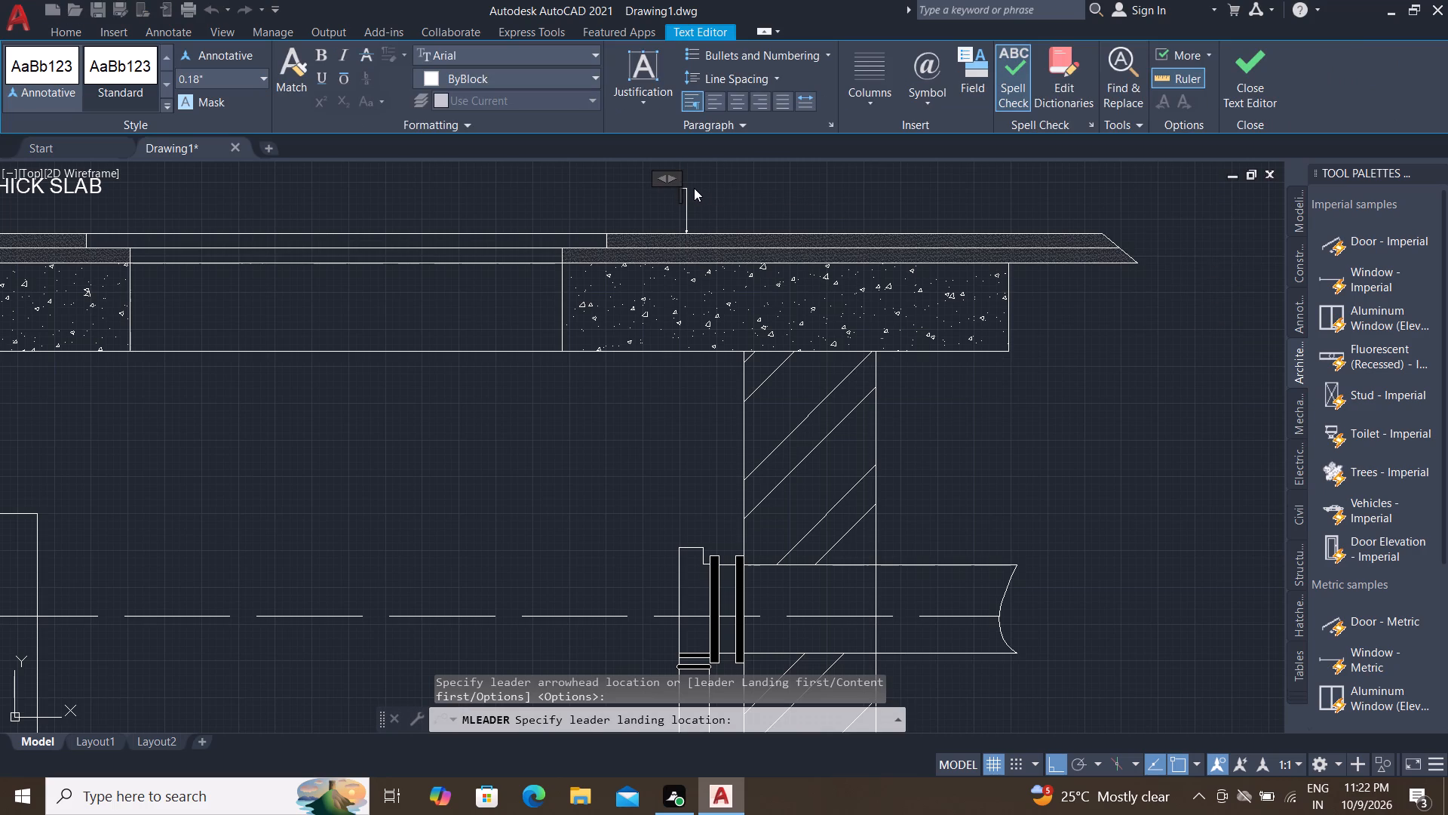
text(3")
key(space)
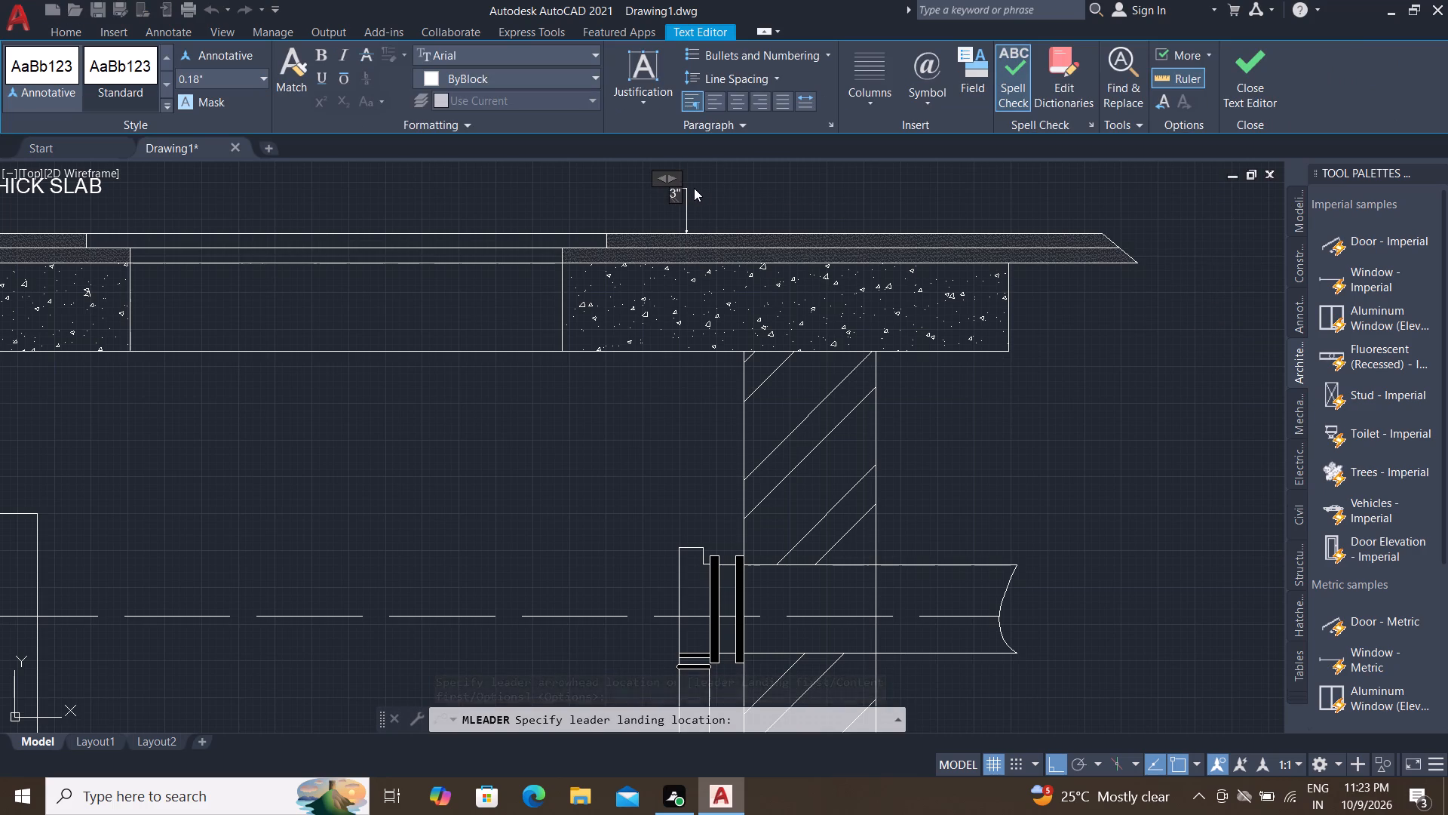
text(THIK)
key(space)
text(FLOOR SLAB)
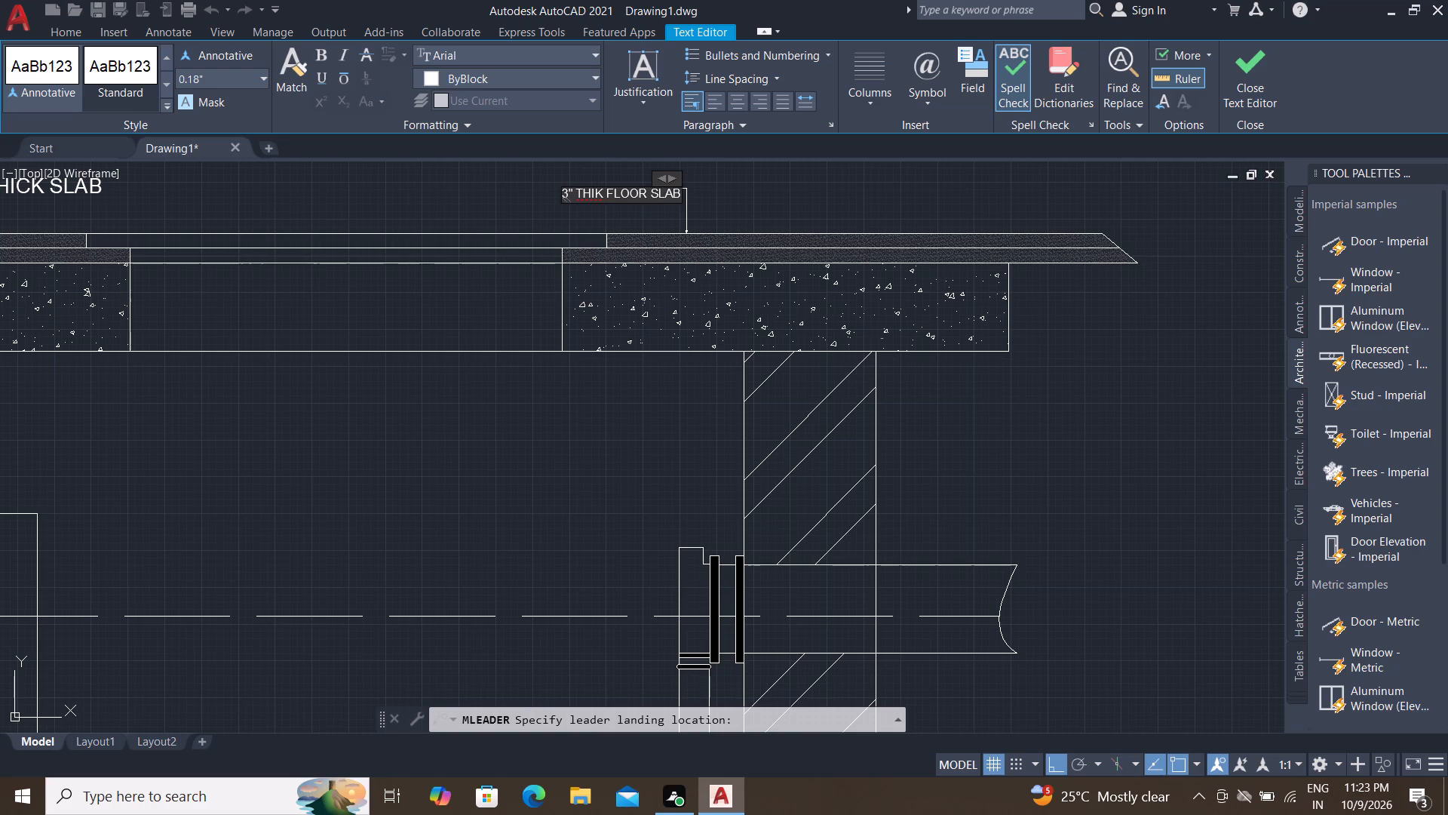
Set the whole floor slab leader text to a height of 1" and finish the note.
triple_click(676, 191)
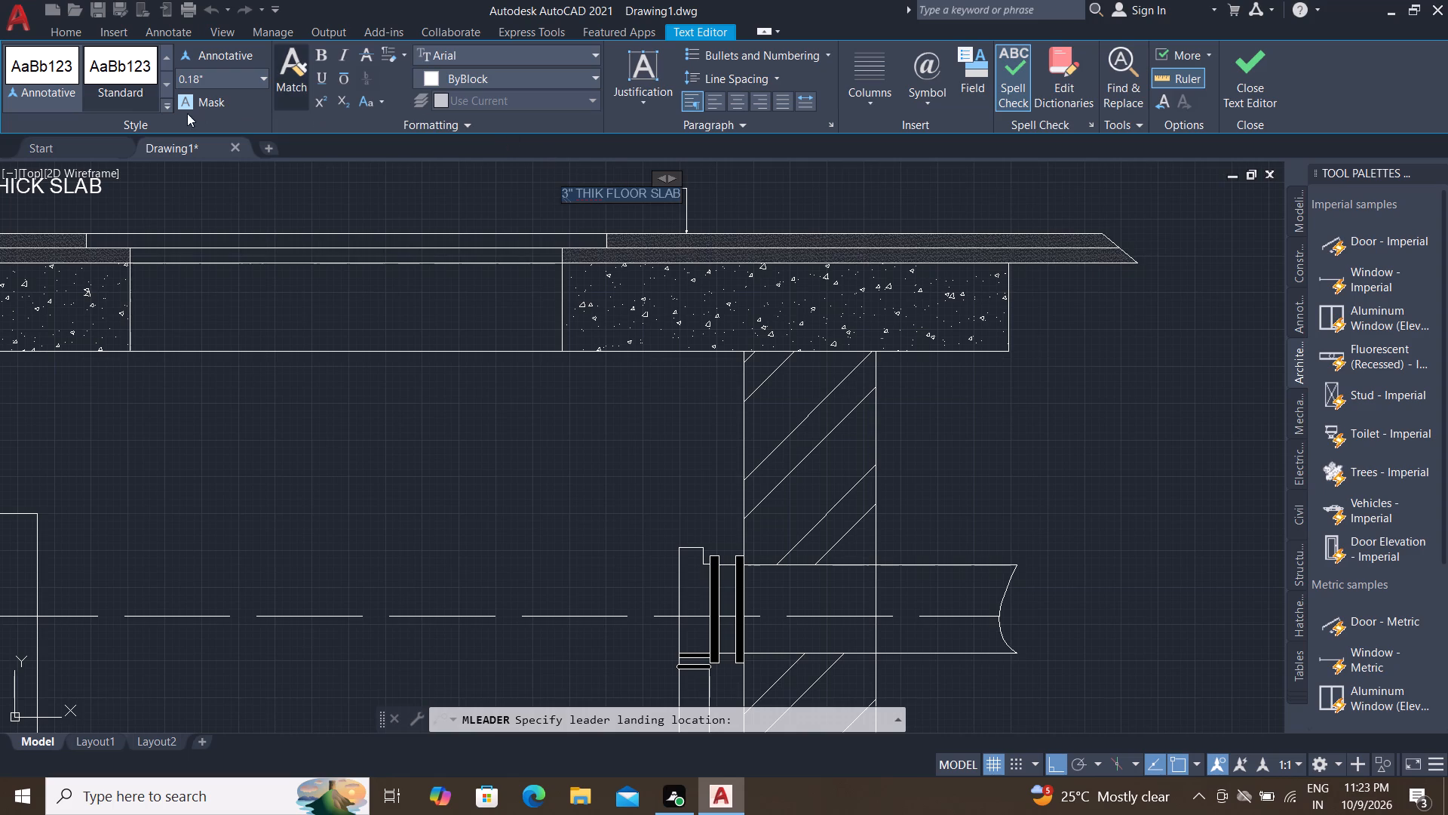
click(210, 78)
key(BackSpace)
text(1")
key(Return)
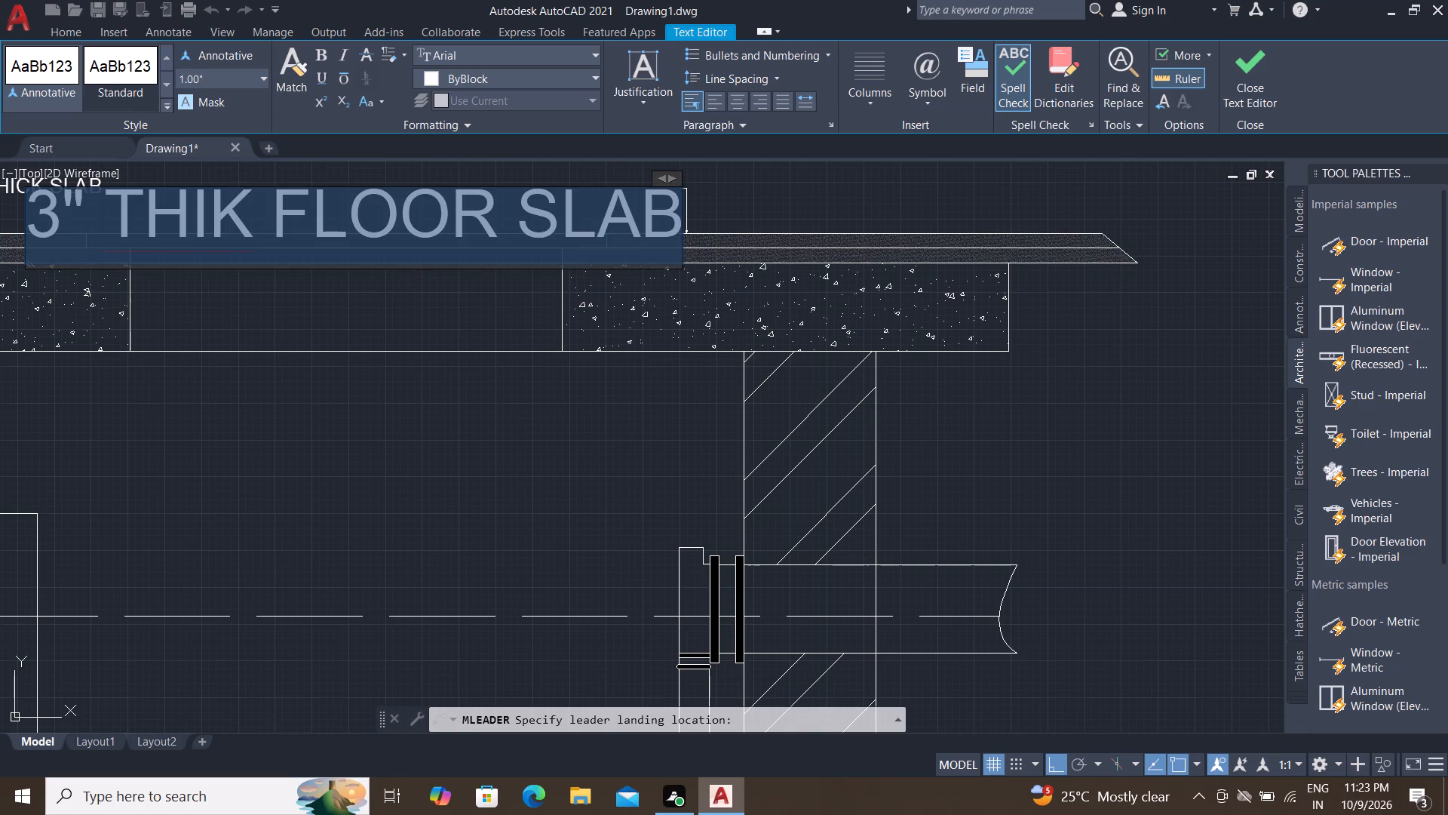
click(424, 240)
click(420, 273)
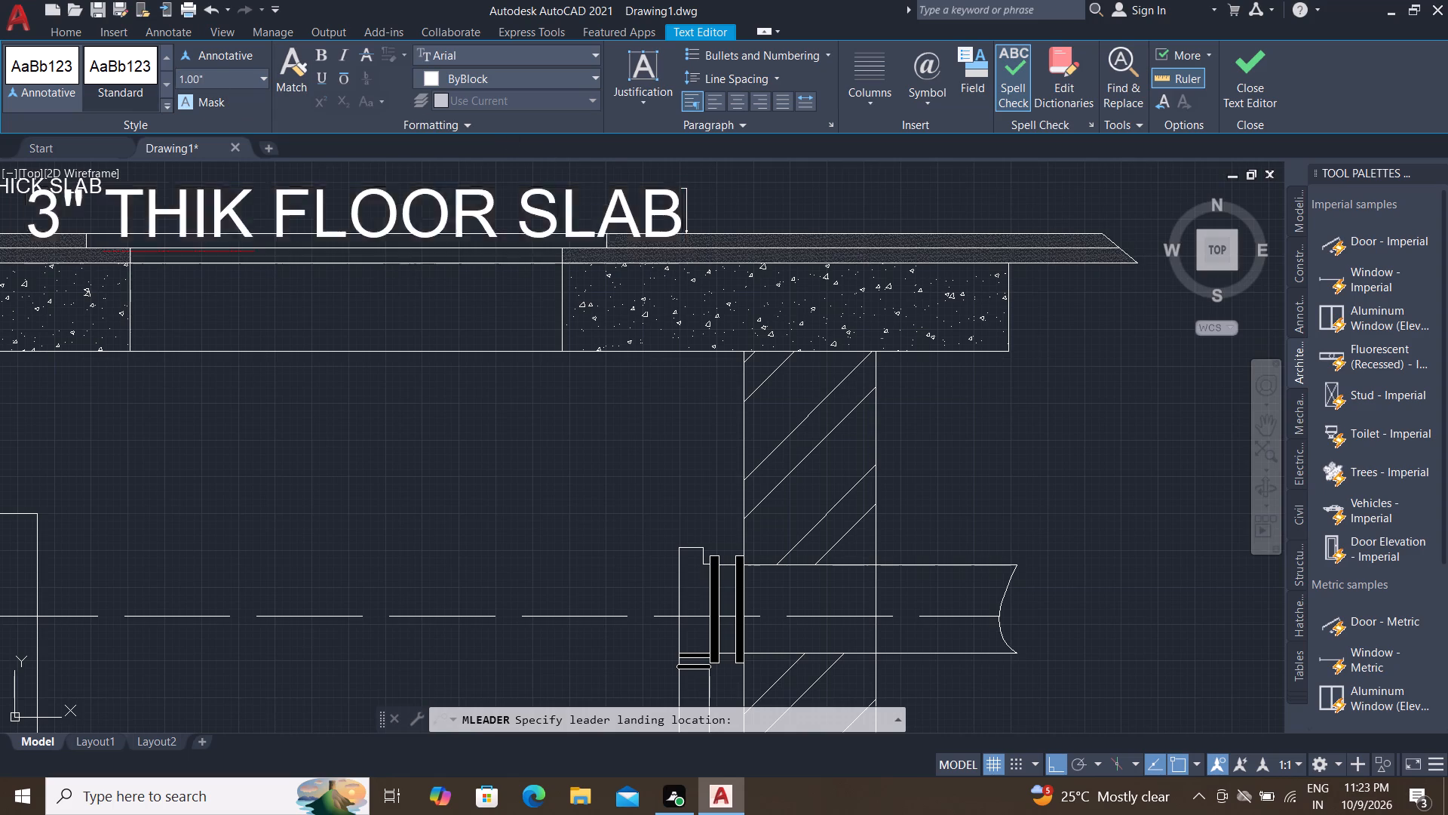
key(Escape)
Delete the stray dashed line lying outside the section, beyond the hatched wall.
scroll(411, 258, down, 2)
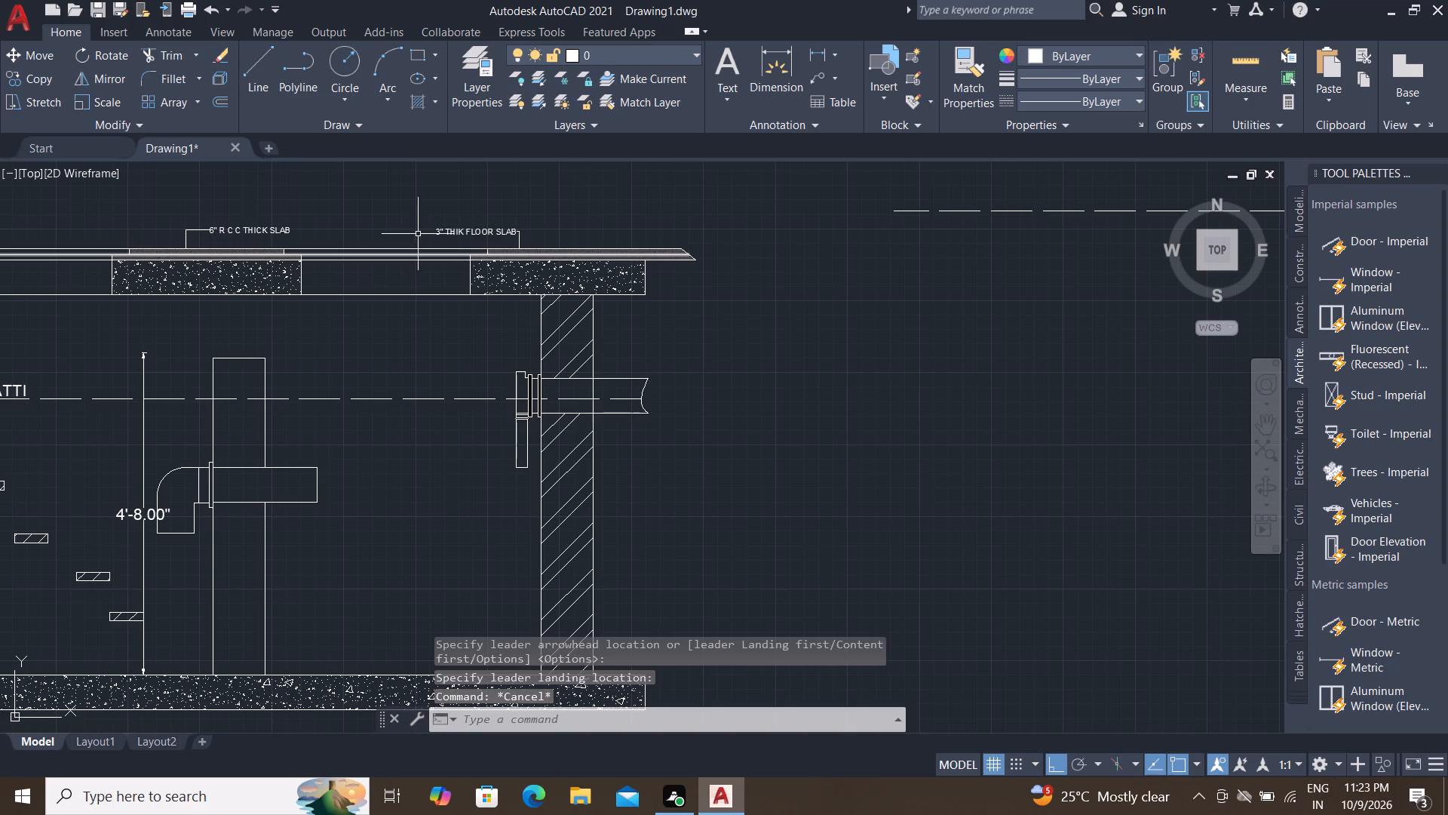
middle_drag(426, 227, 348, 227)
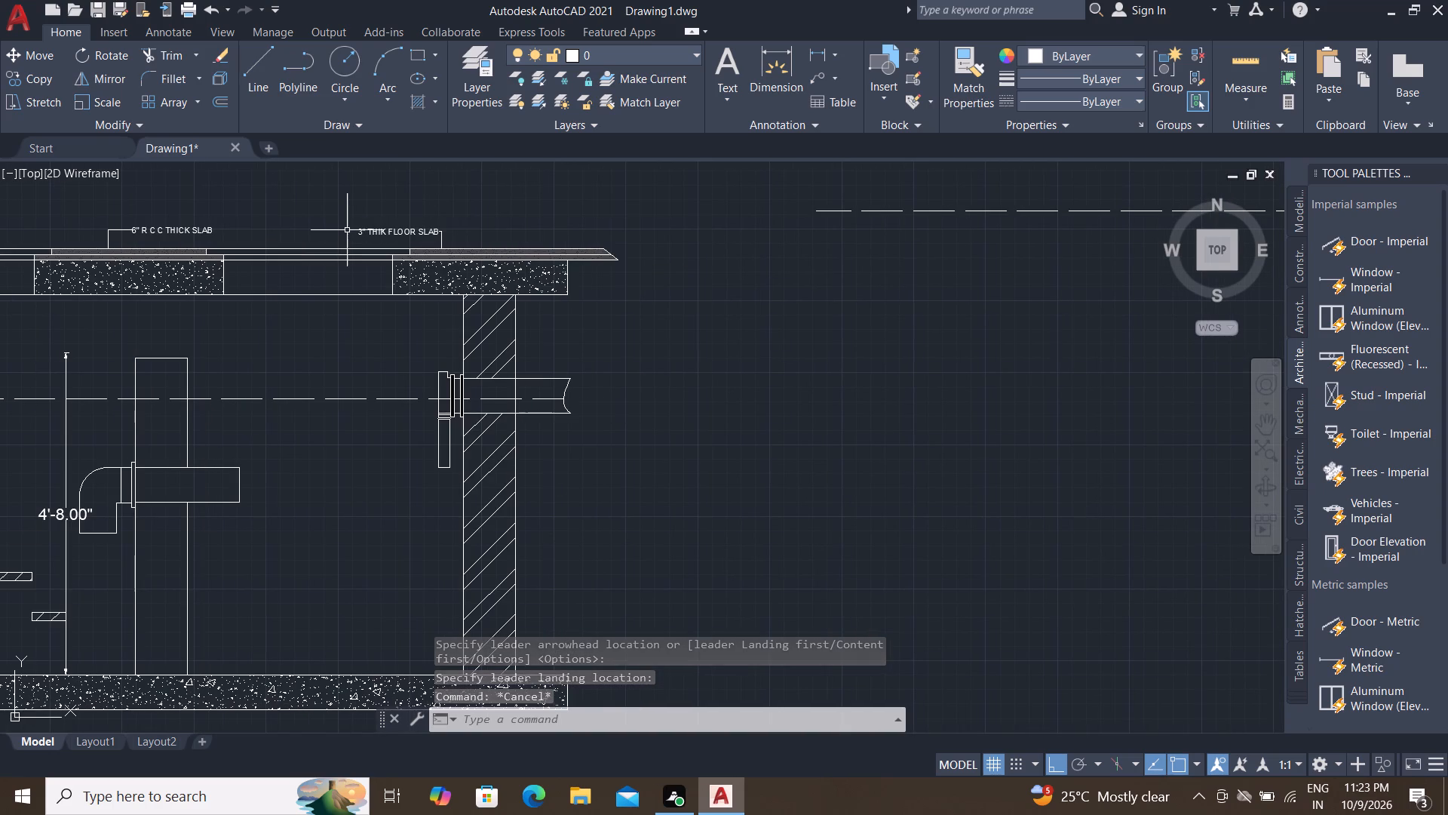
scroll(337, 229, down, 3)
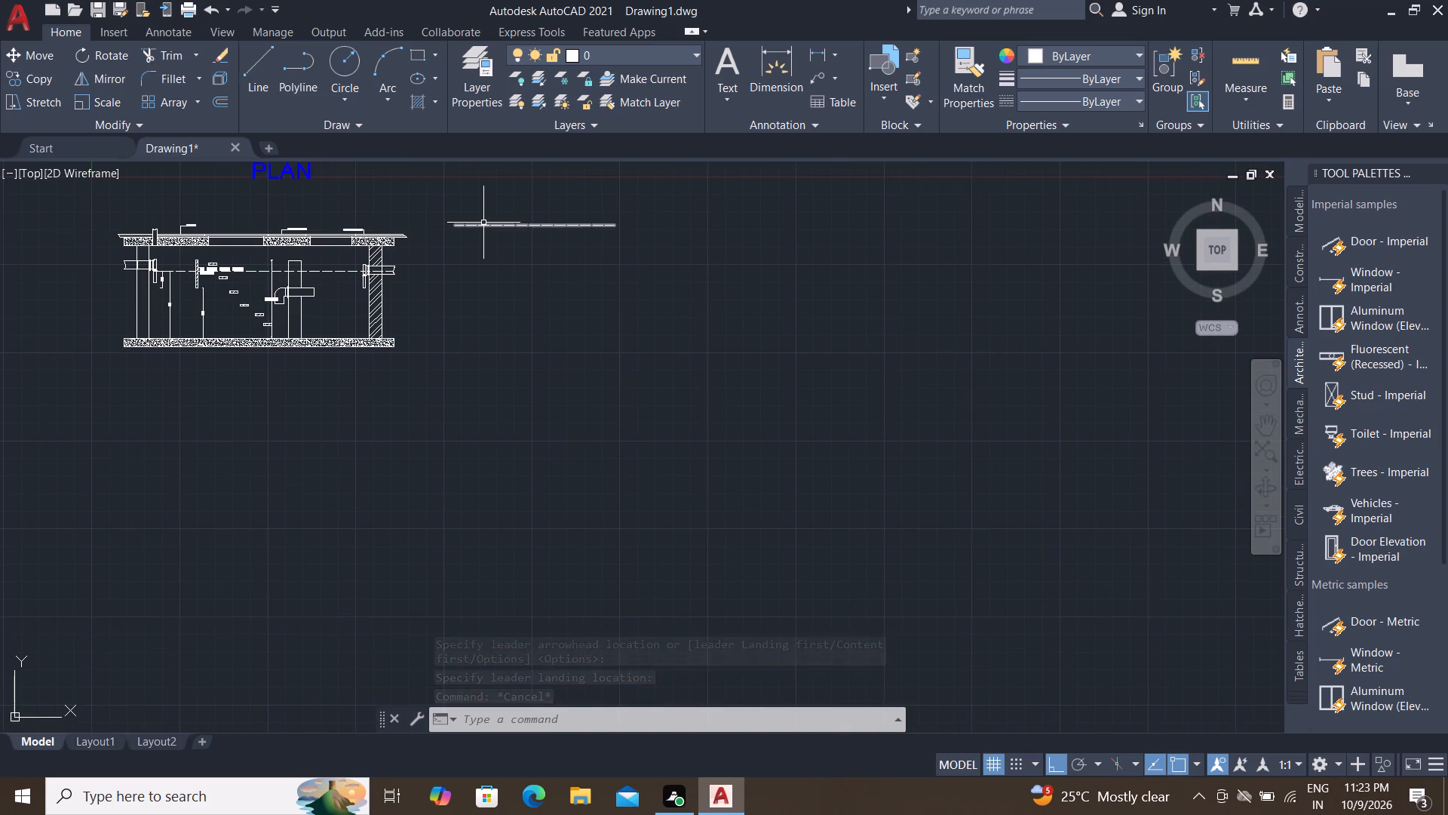
click(486, 223)
key(Delete)
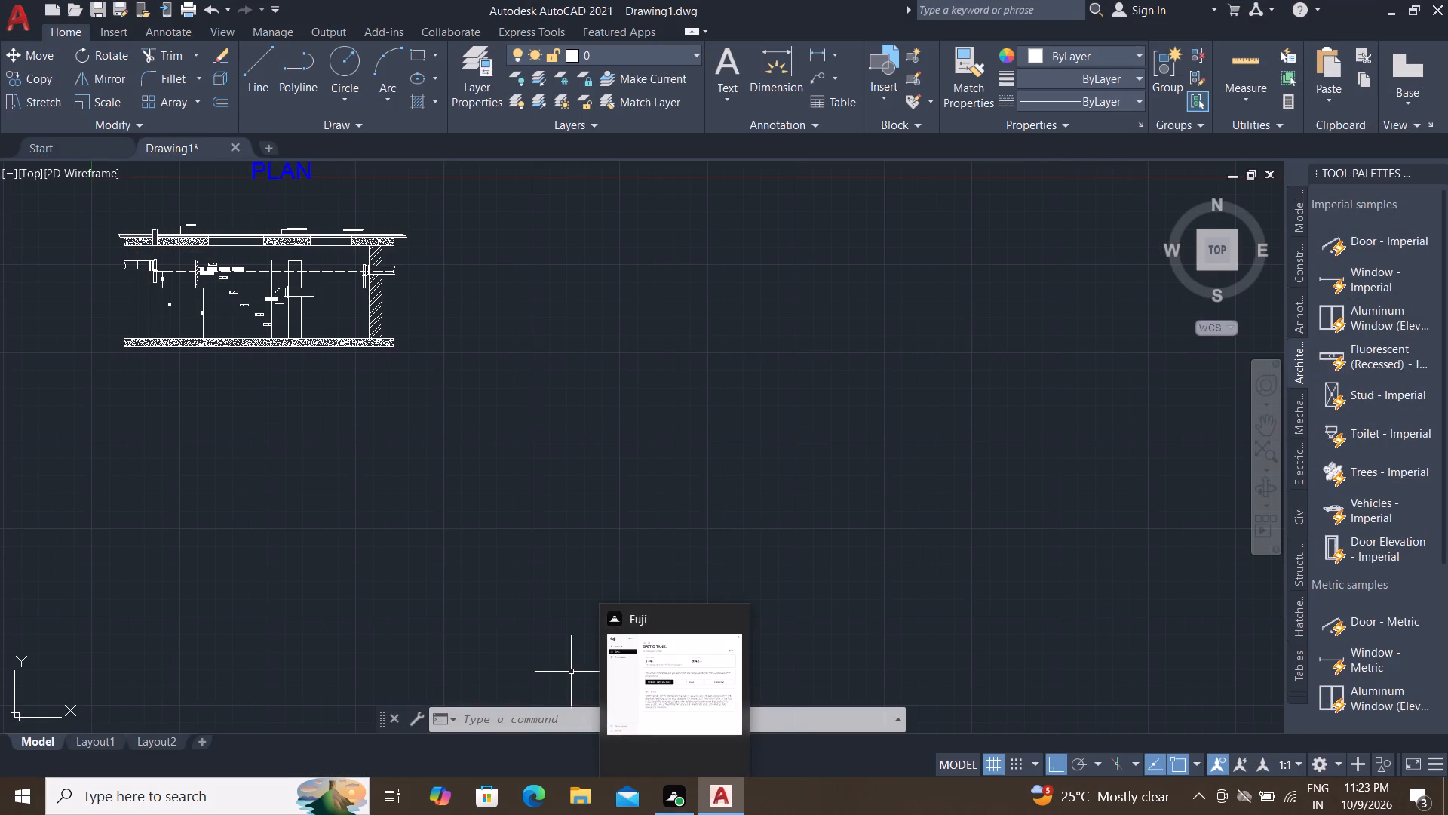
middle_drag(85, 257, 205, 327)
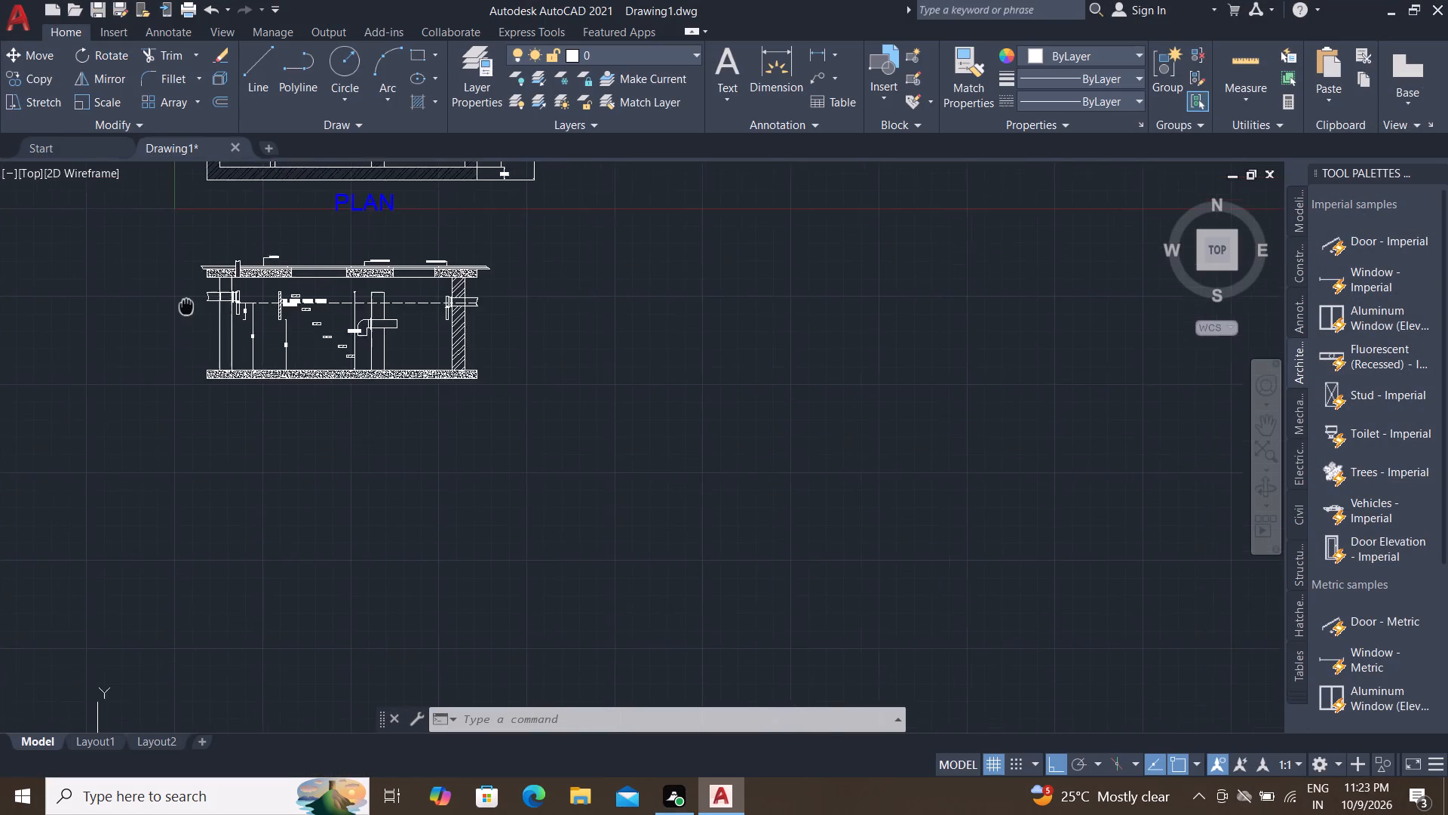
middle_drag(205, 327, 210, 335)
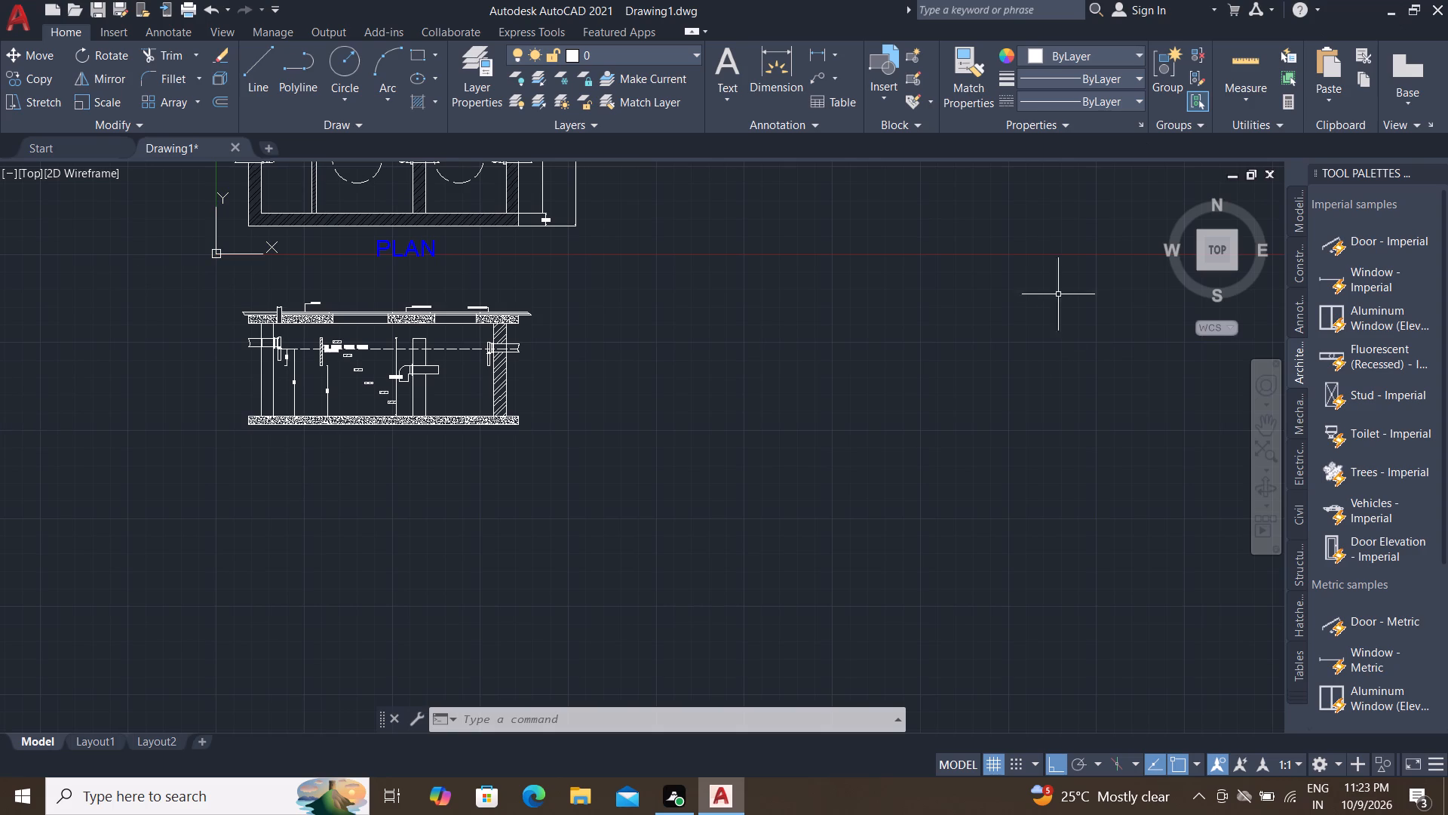
Trim away the outer wall line where it crosses the inside of the inlet pipe in the section.
middle_drag(392, 261, 662, 414)
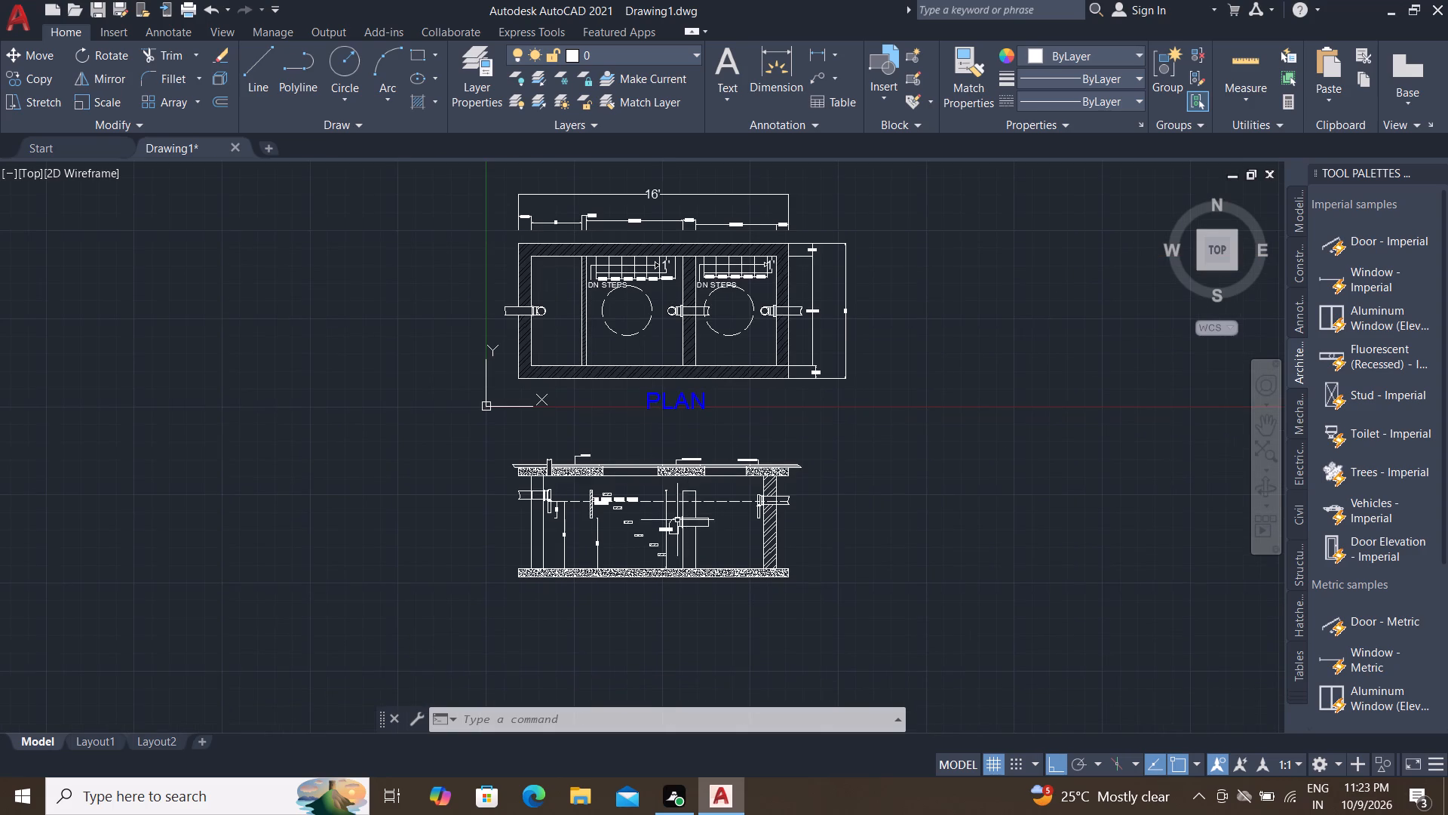
scroll(635, 540, up, 2)
middle_drag(594, 525, 591, 304)
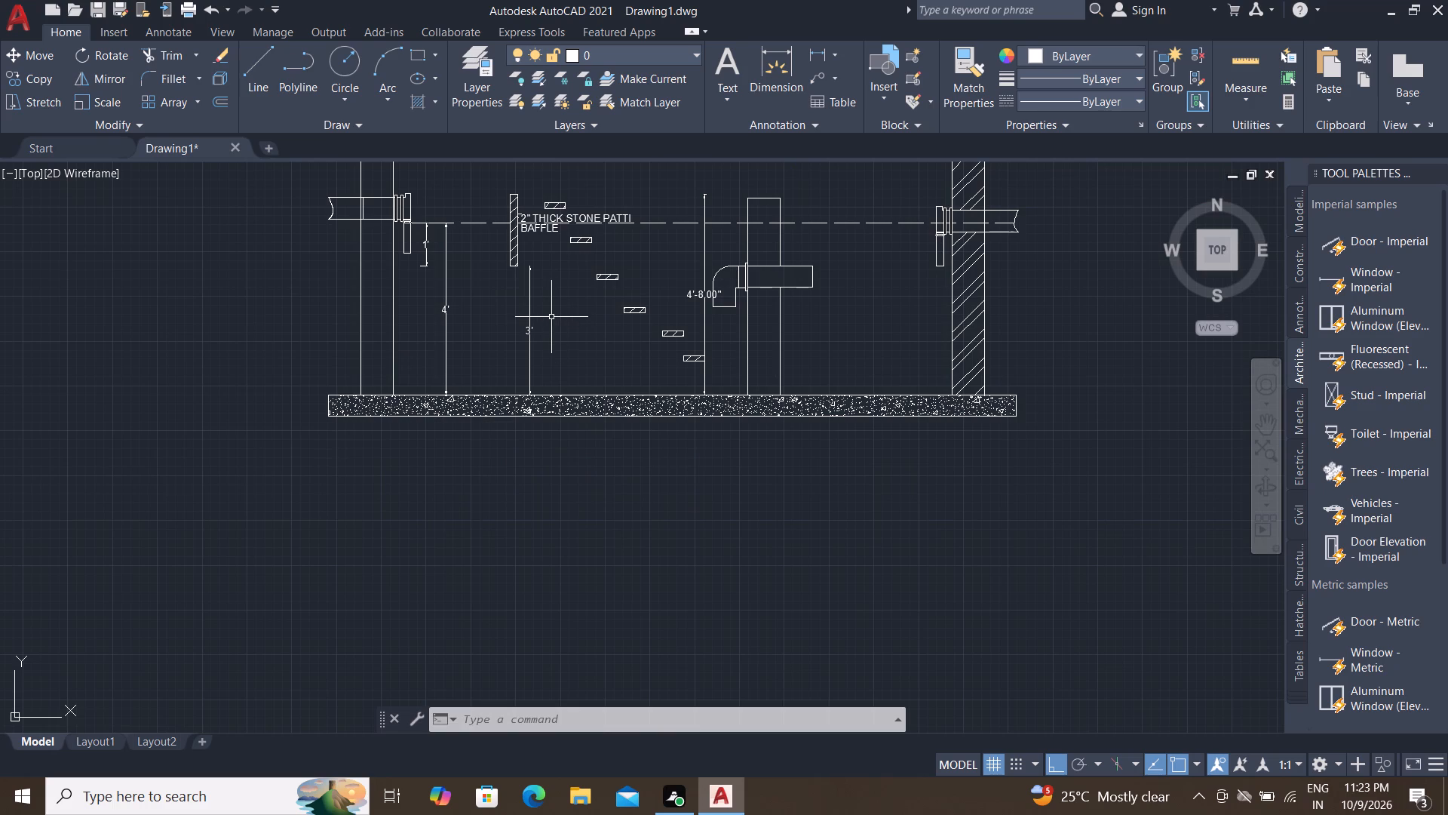
middle_drag(462, 281, 548, 313)
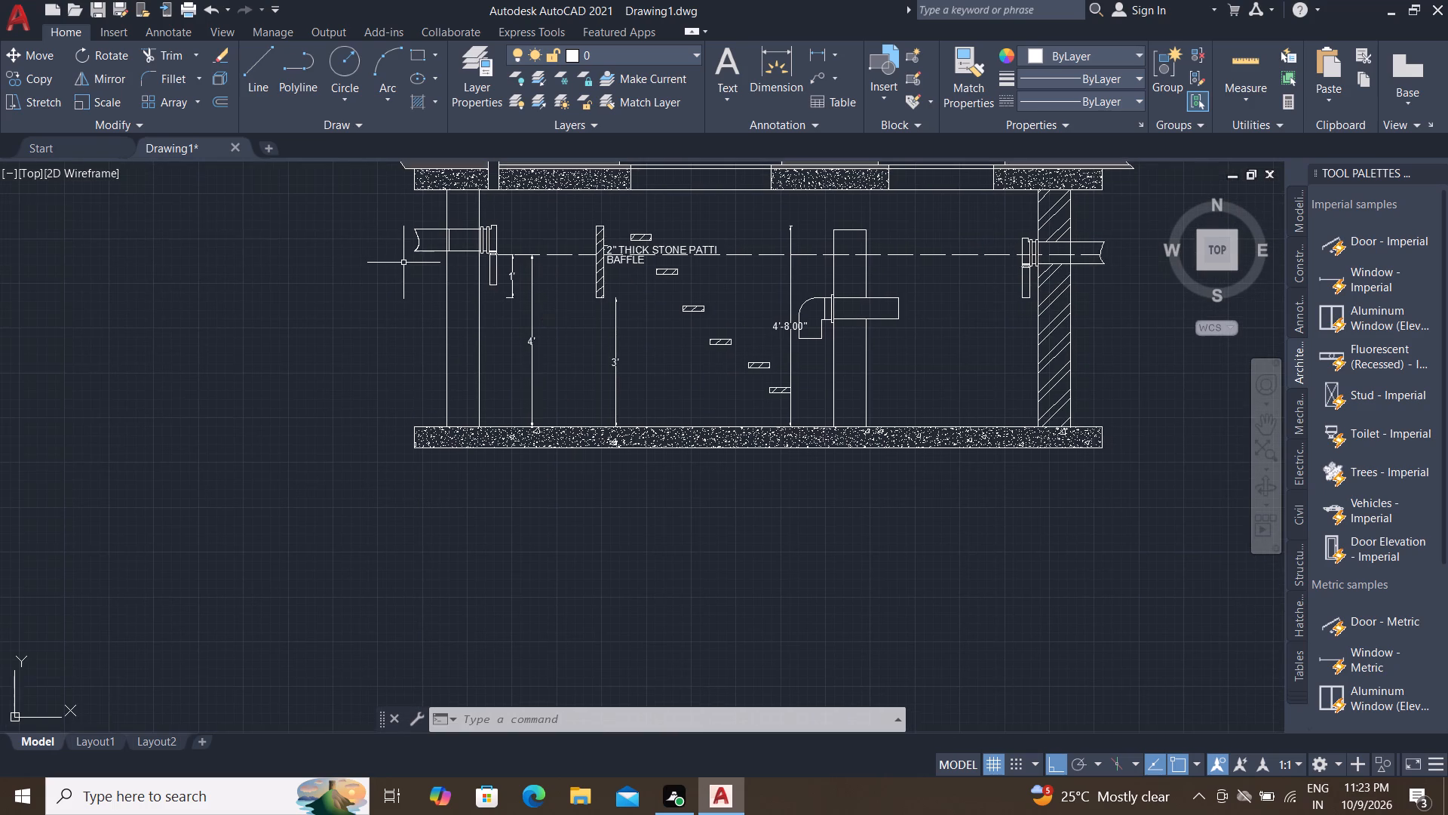
middle_drag(415, 264, 569, 328)
scroll(607, 343, up, 1)
middle_drag(607, 343, 591, 309)
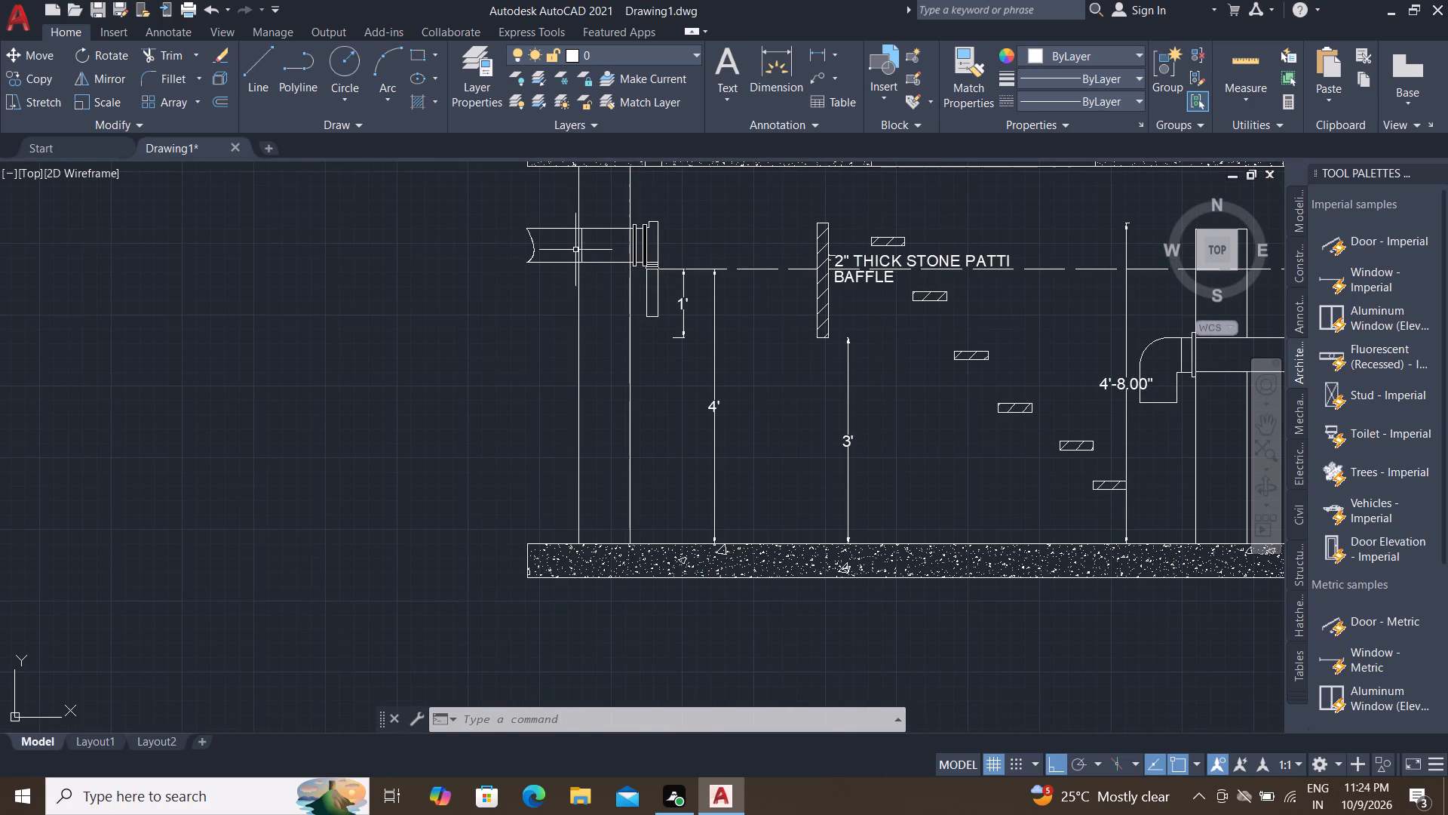
scroll(575, 249, up, 1)
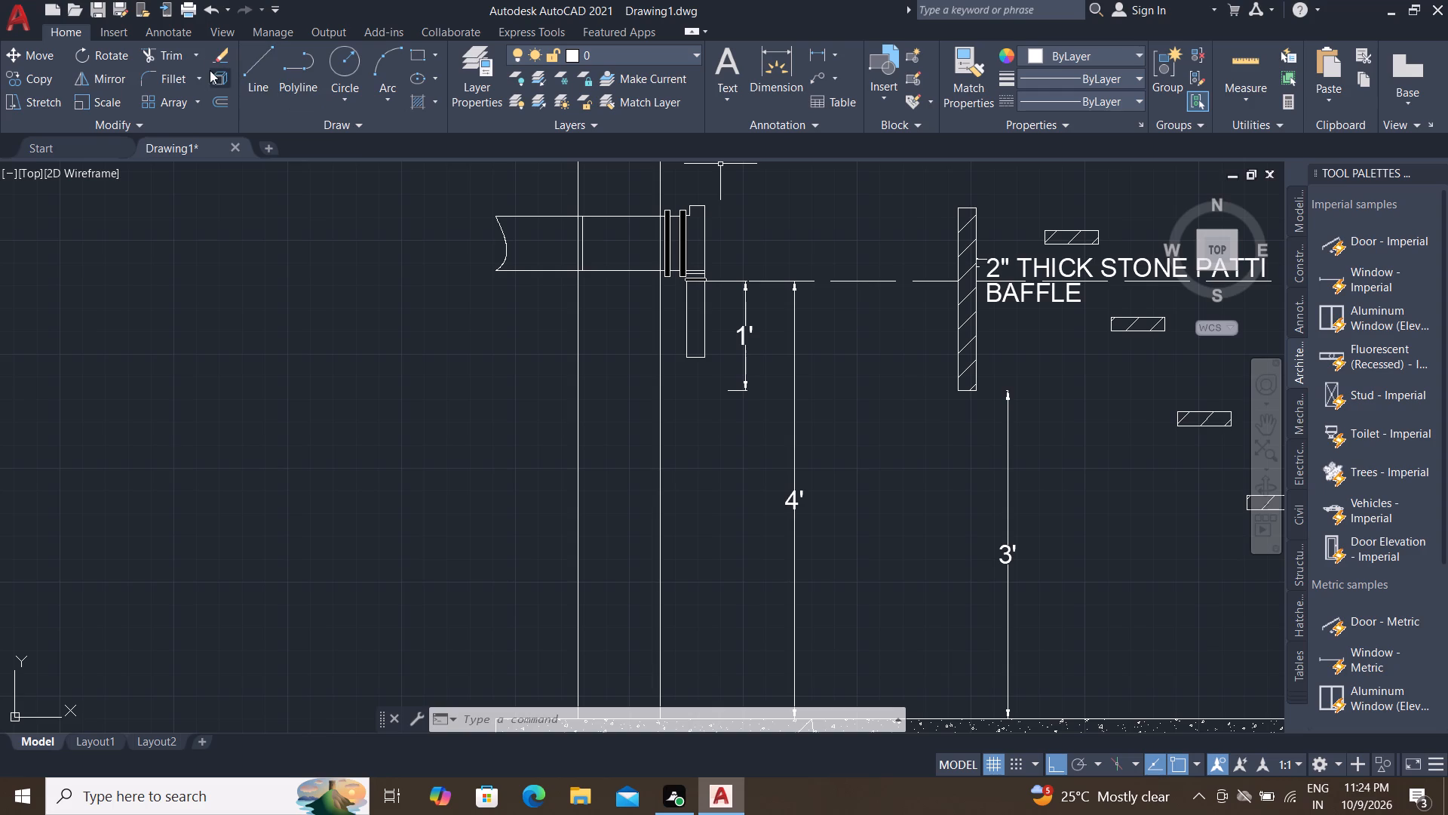
click(176, 51)
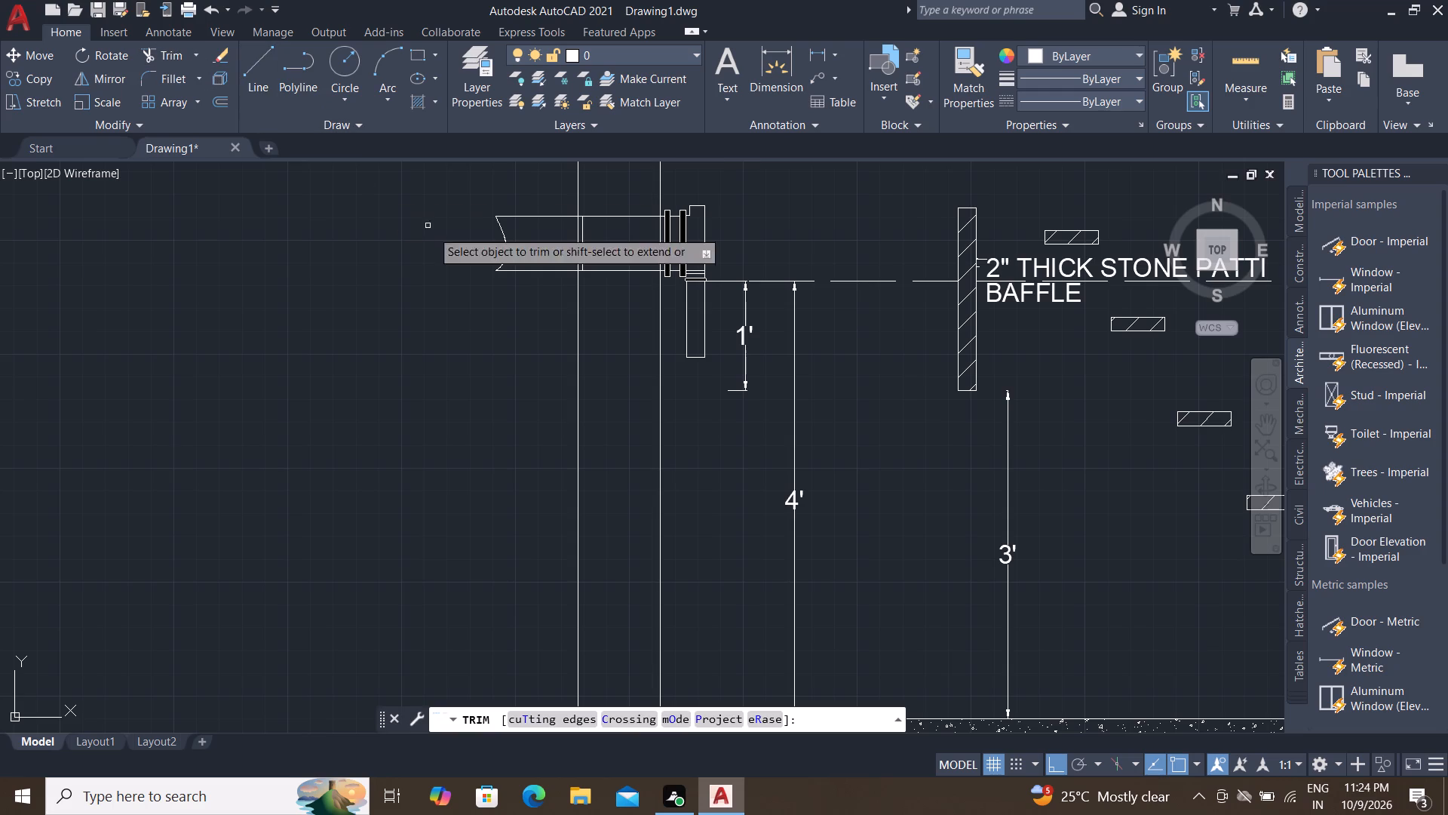
click(560, 241)
drag(589, 249, 581, 247)
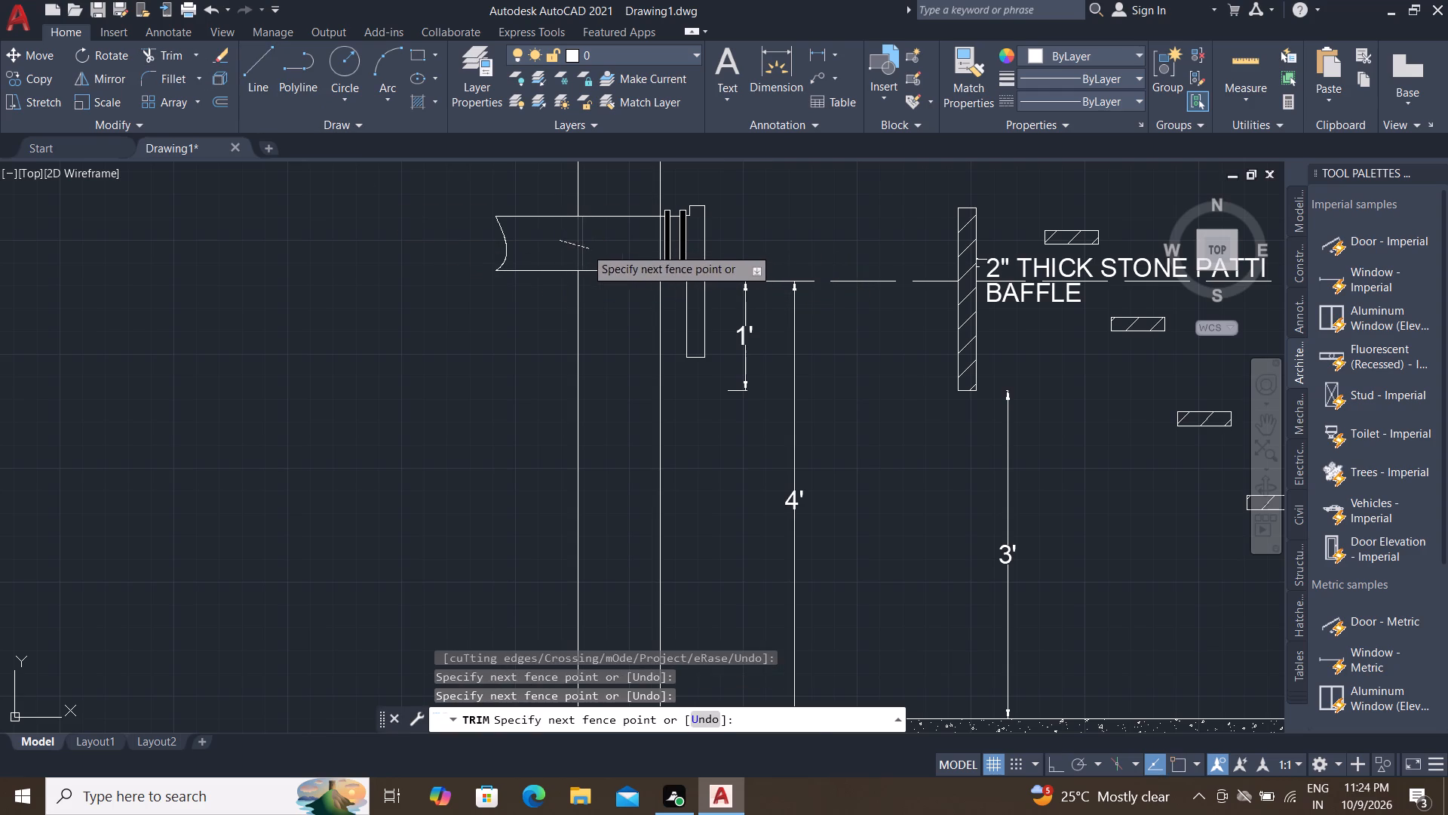
drag(581, 247, 581, 247)
Add a multileader from inside the inlet pipe to outside the tank wall, reading INLET PIPE with 4" on a second line.
middle_drag(425, 179, 465, 186)
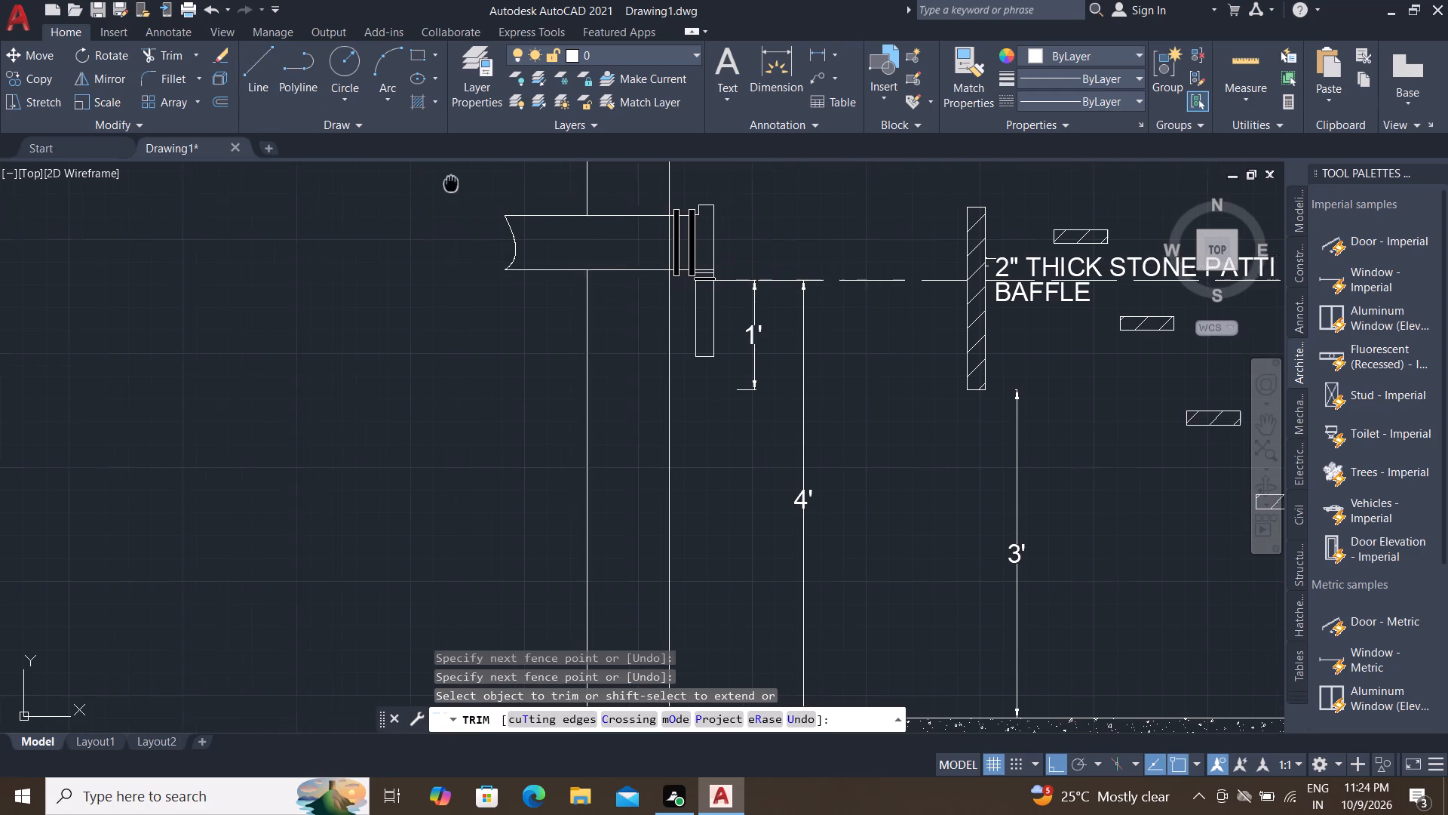
middle_drag(465, 186, 529, 201)
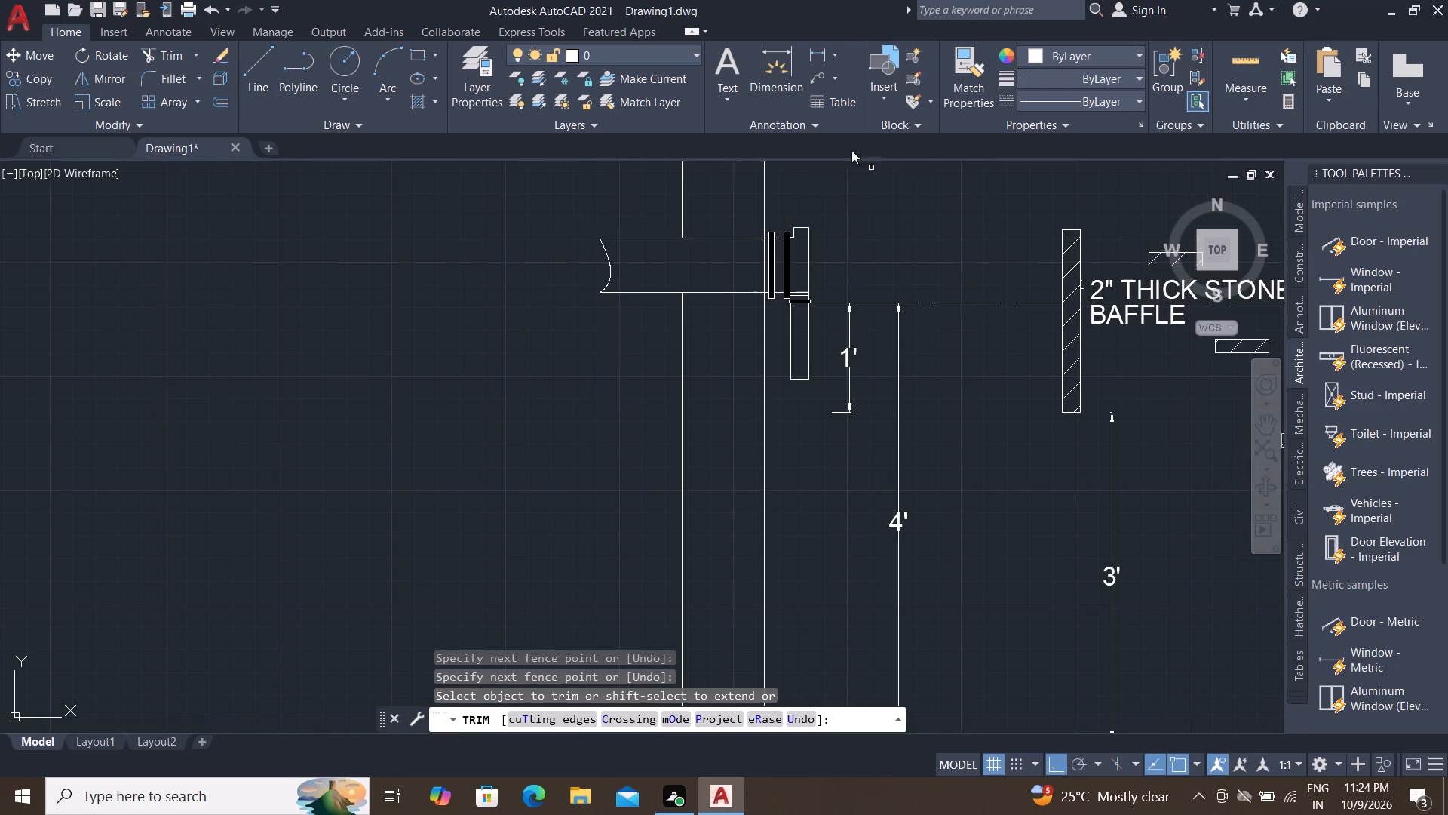
click(814, 83)
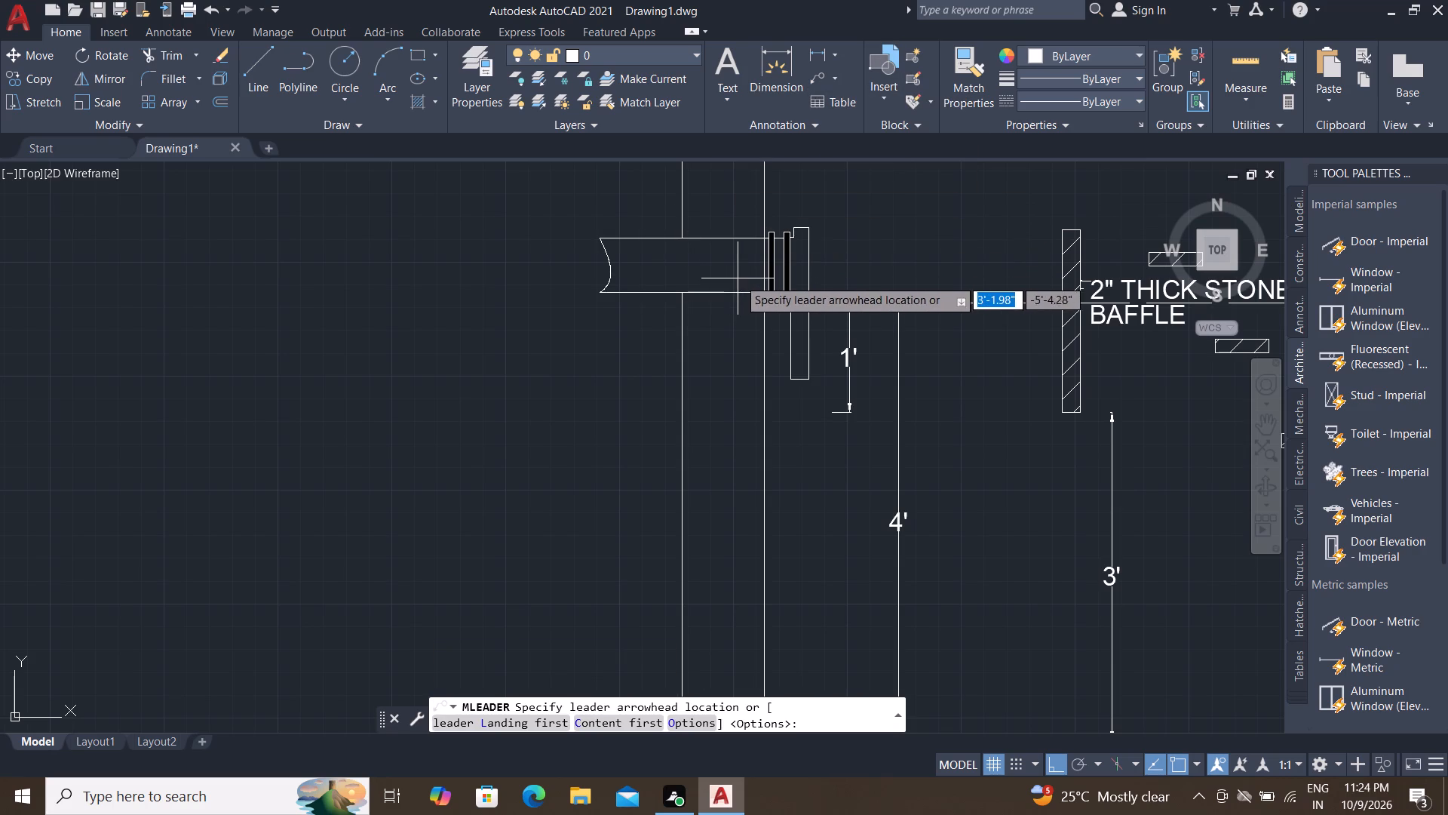
click(707, 272)
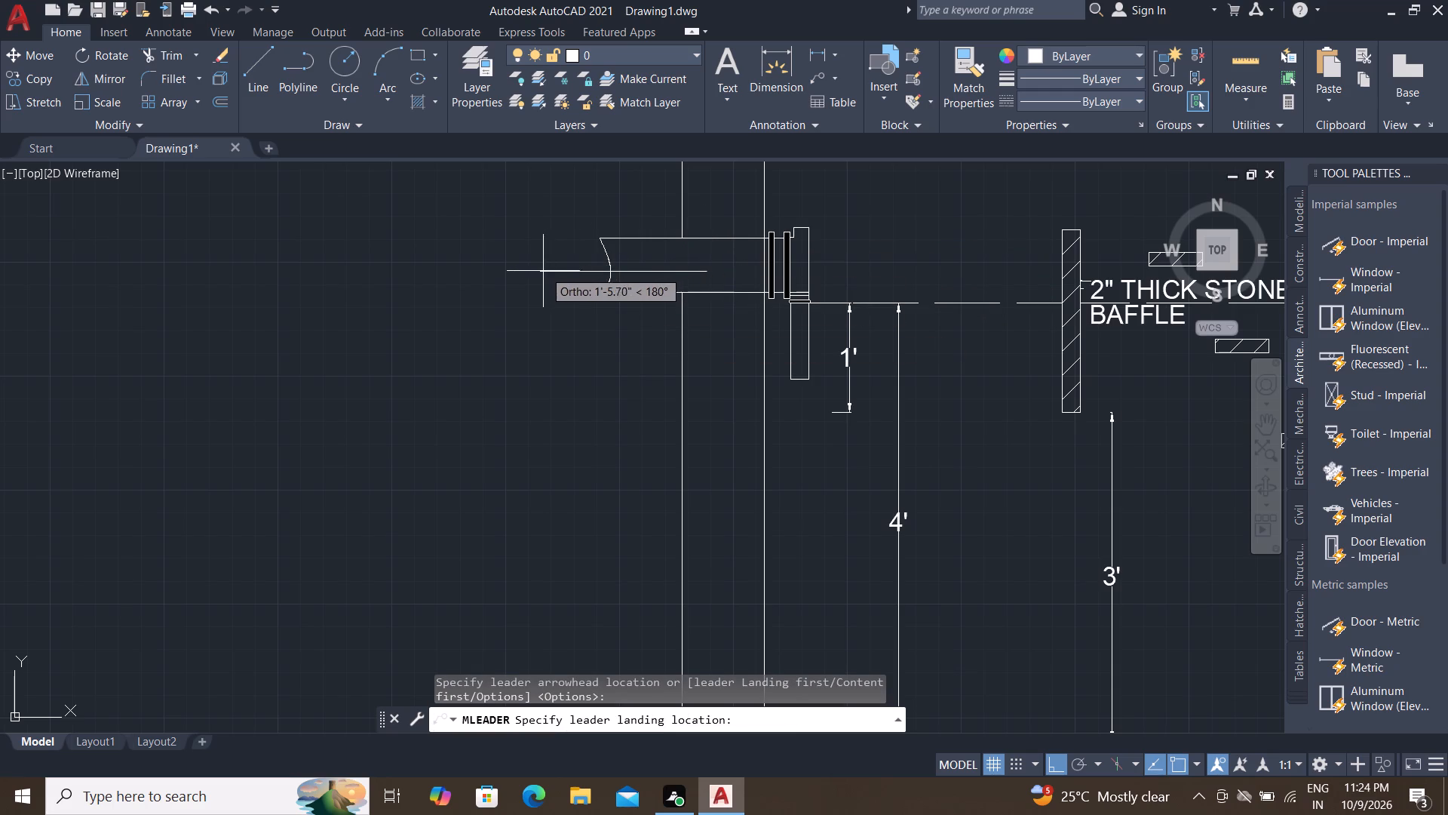
click(523, 279)
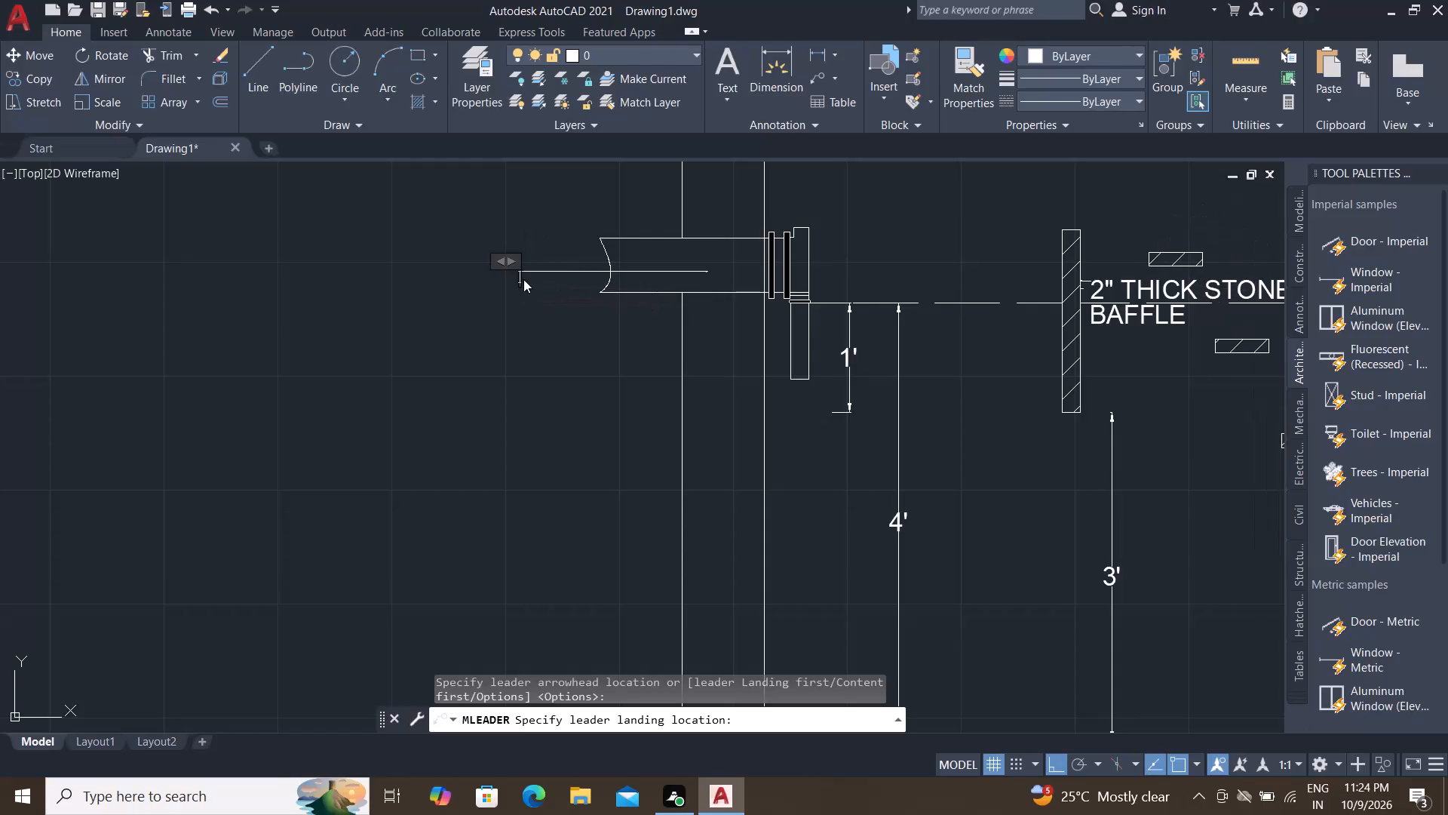
text(IN)
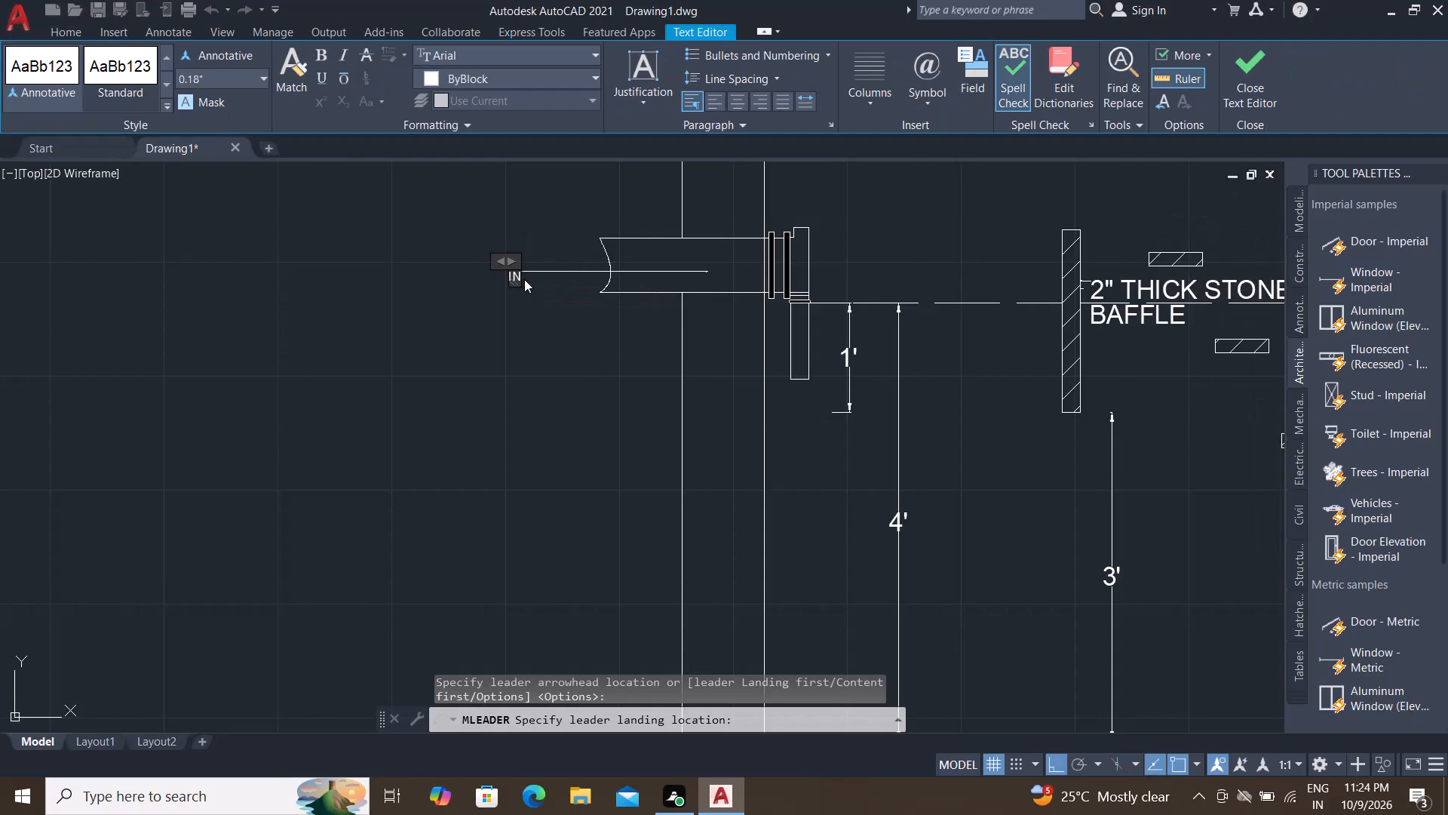
text(LET)
key(space)
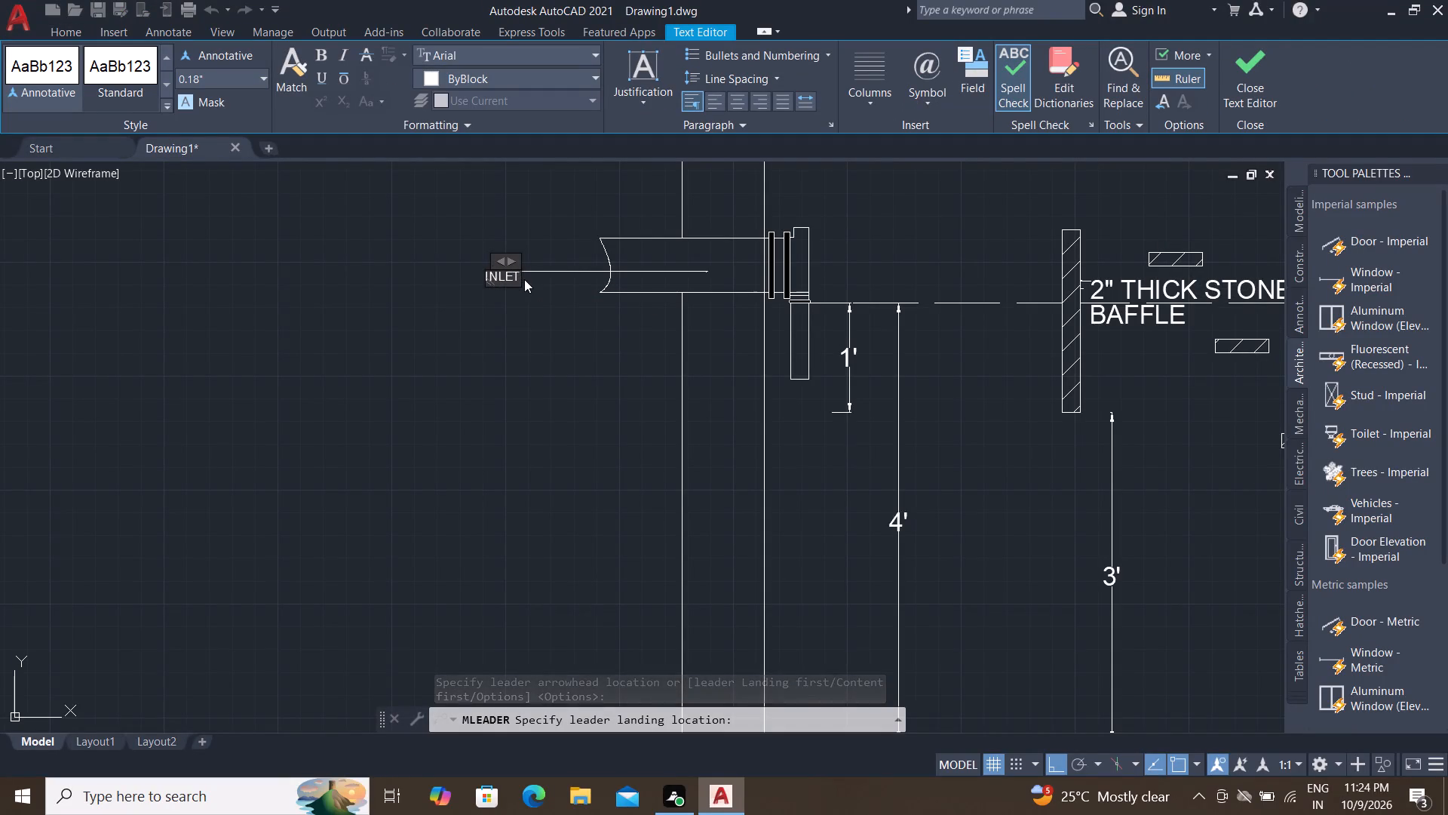
text(PIP)
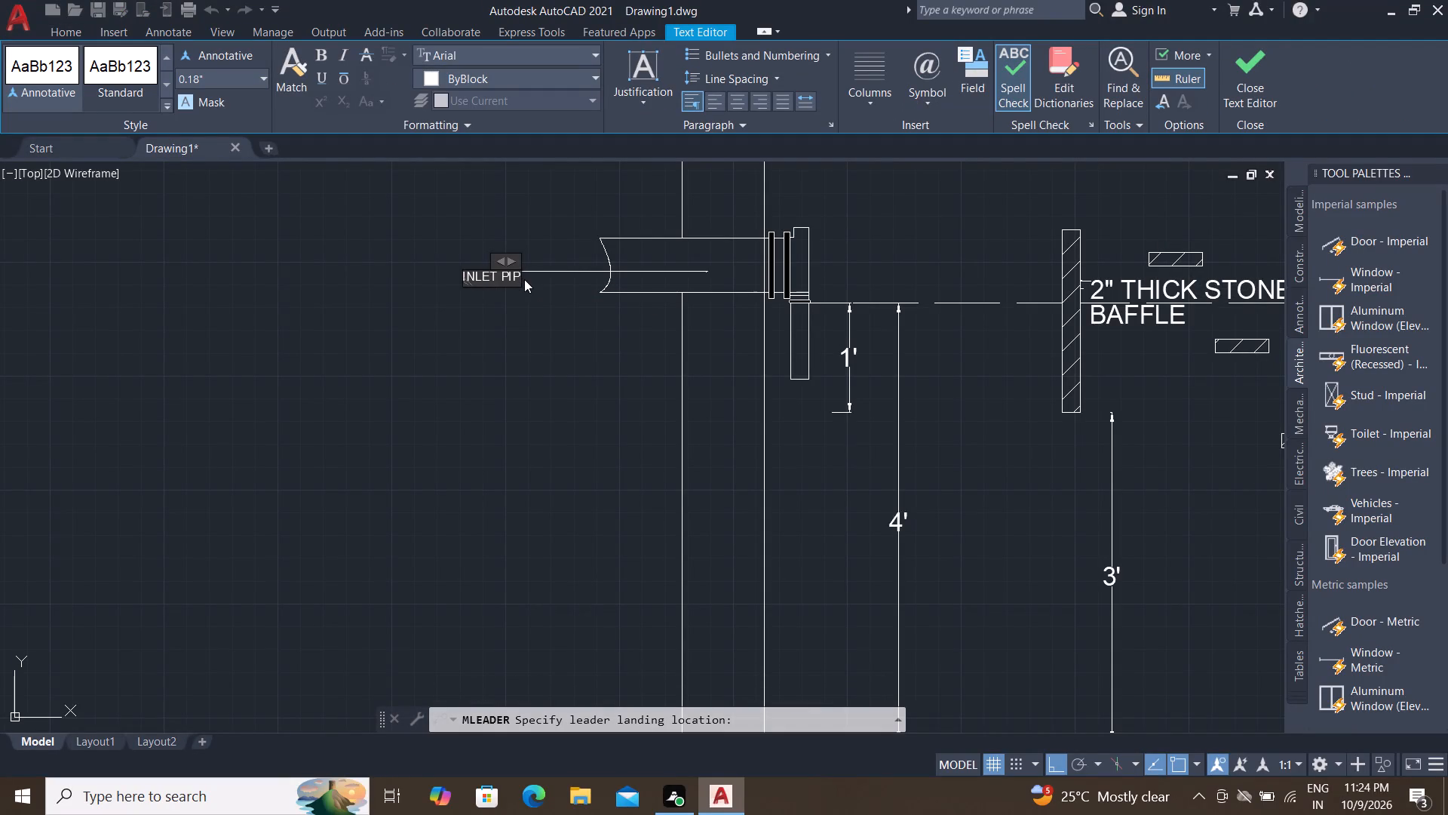
key(r)
key(BackSpace)
key(w)
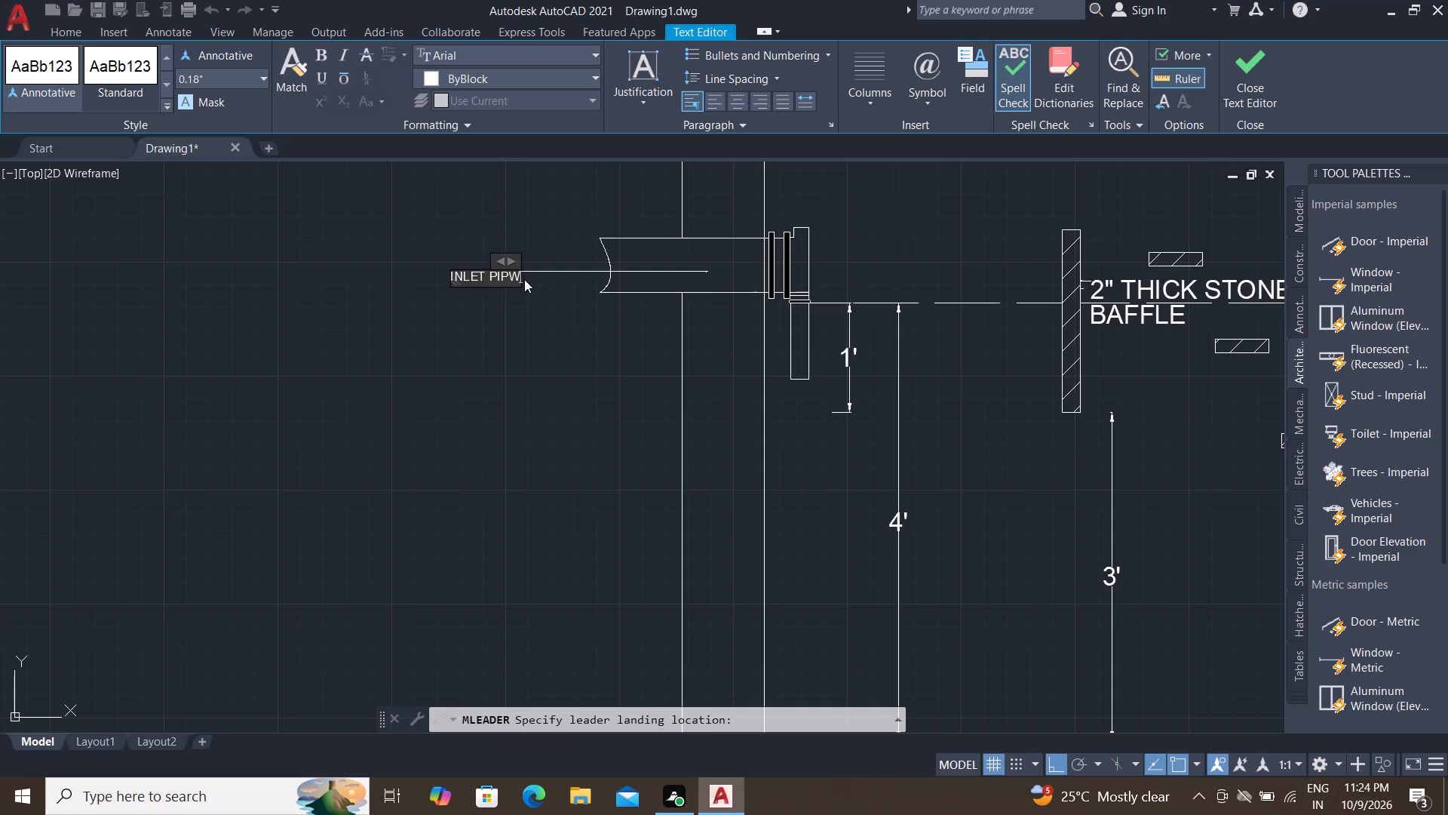
key(BackSpace)
key(e)
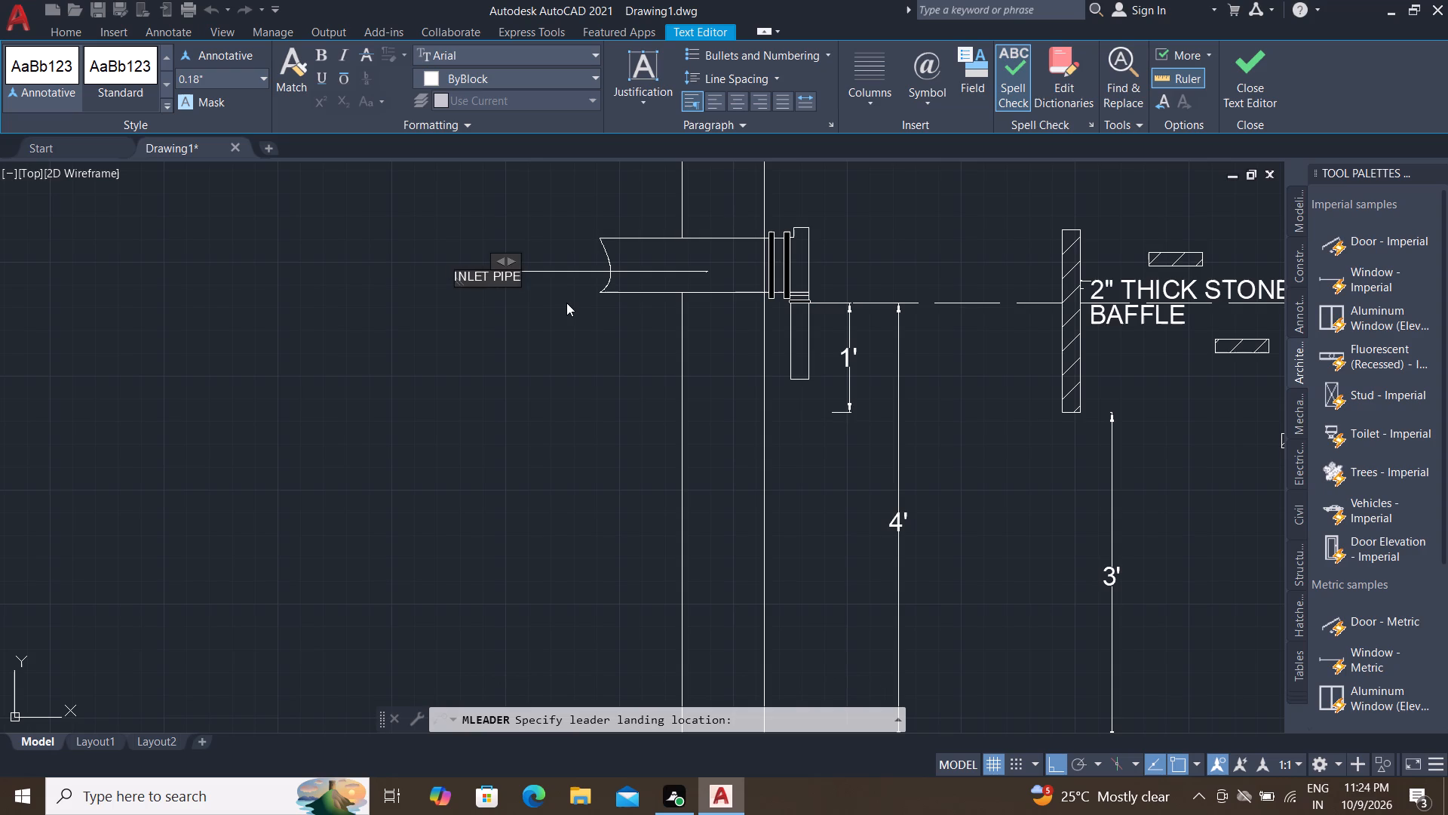
key(Return)
text(4")
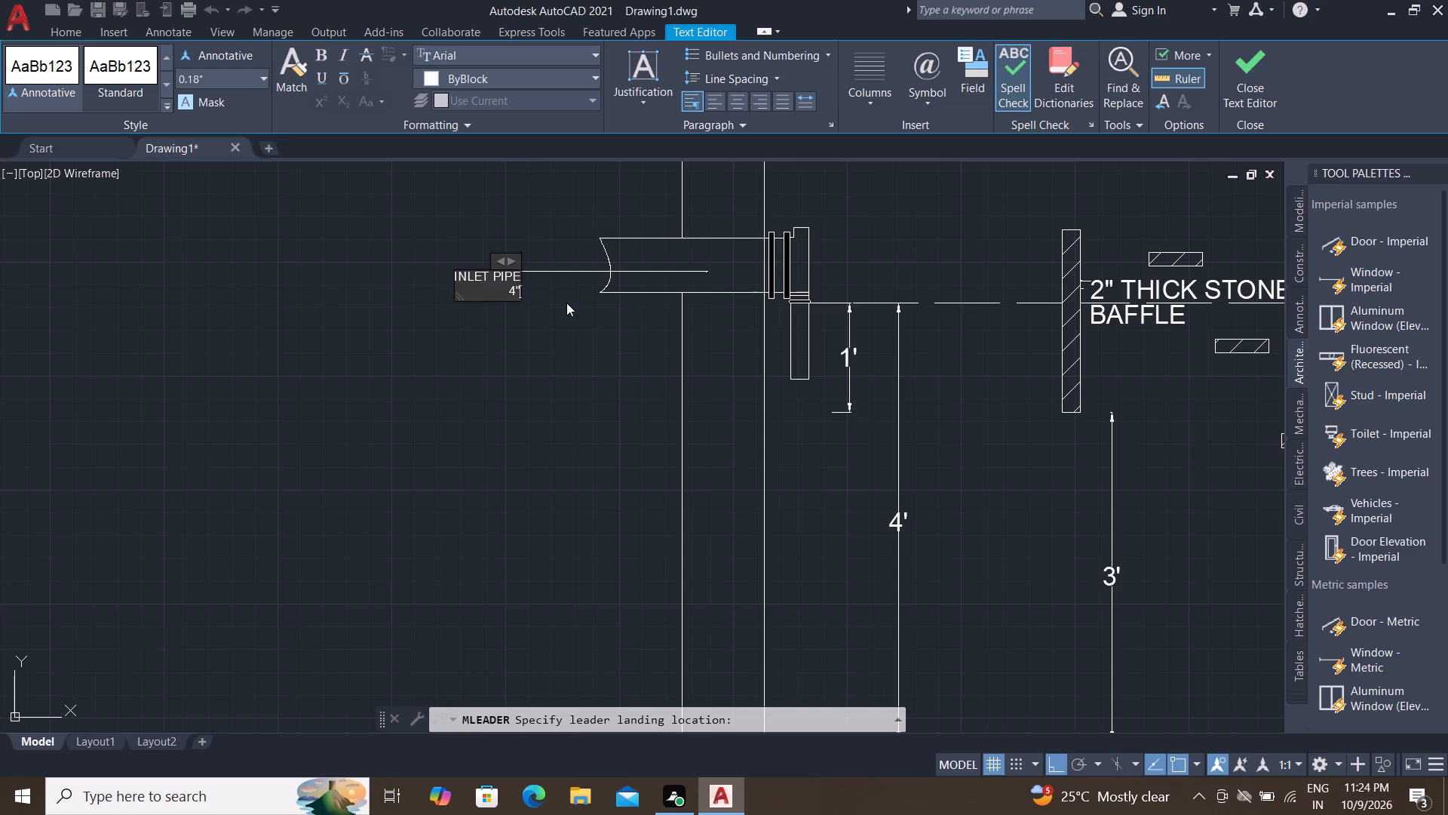
key(space)
click(566, 300)
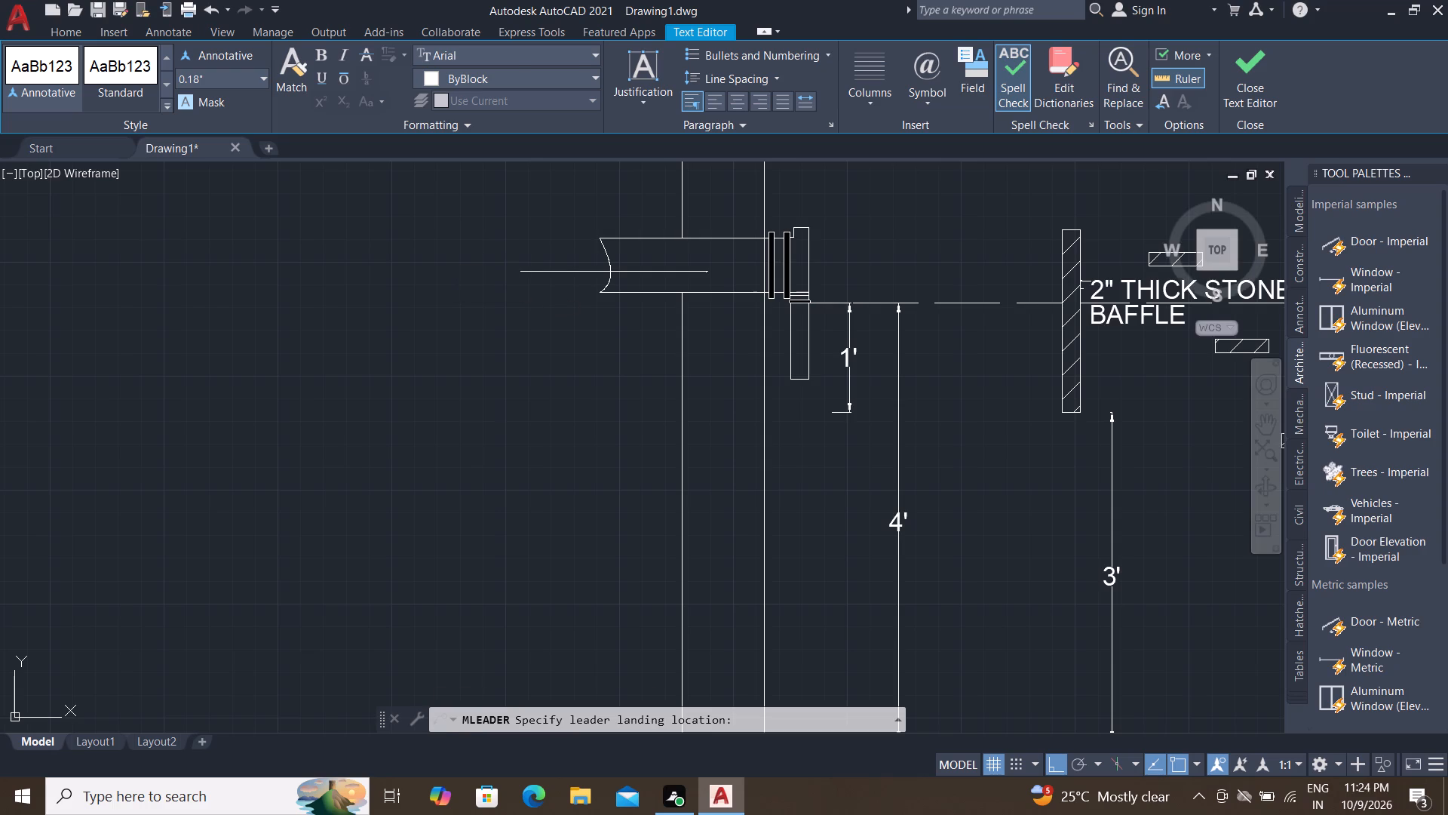
Add a multileader from the tank's outer wall above the inlet pipe, reading 9" THICK BRICK with MASONRY on a second line.
middle_drag(595, 216, 556, 374)
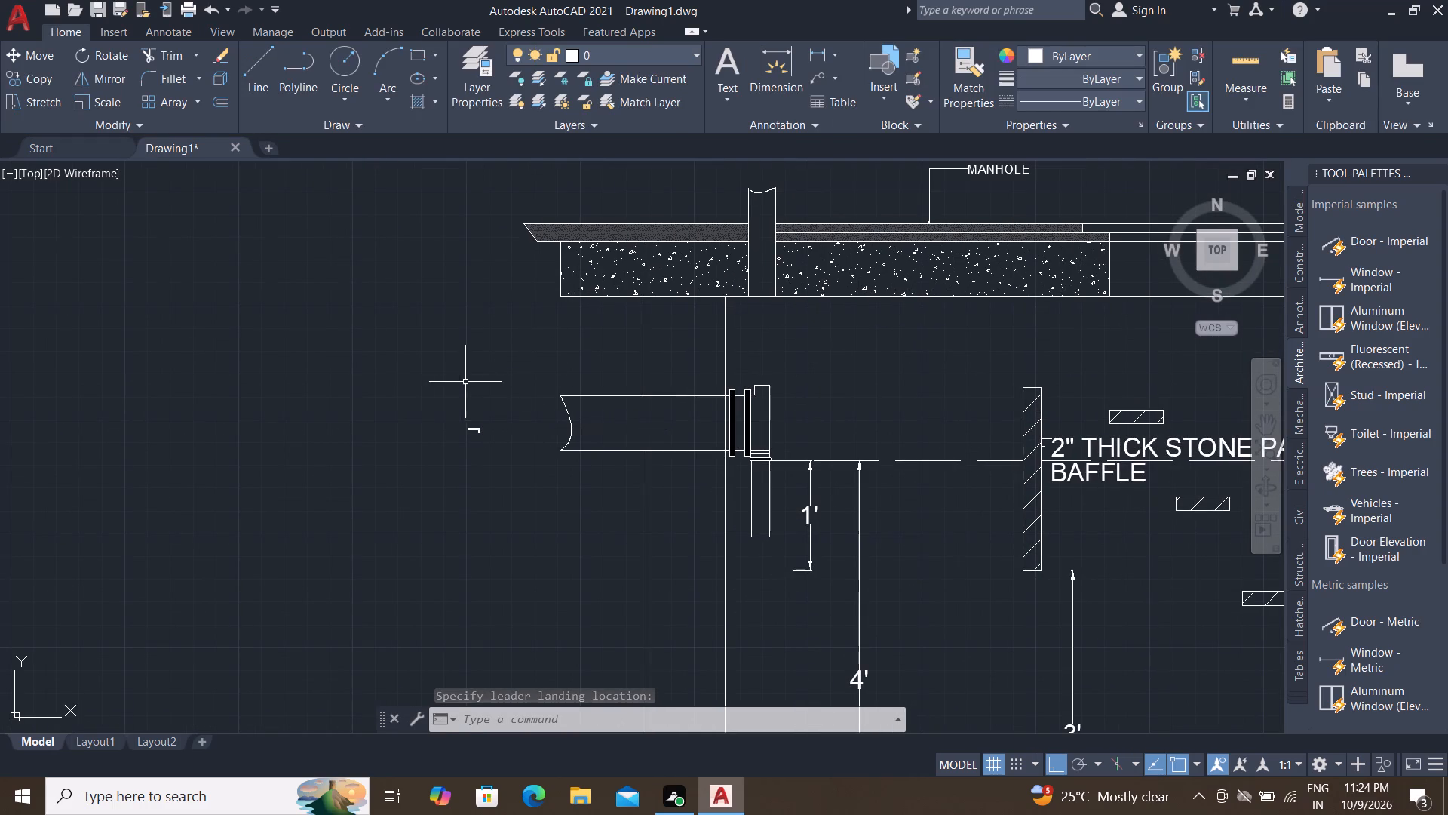
click(817, 72)
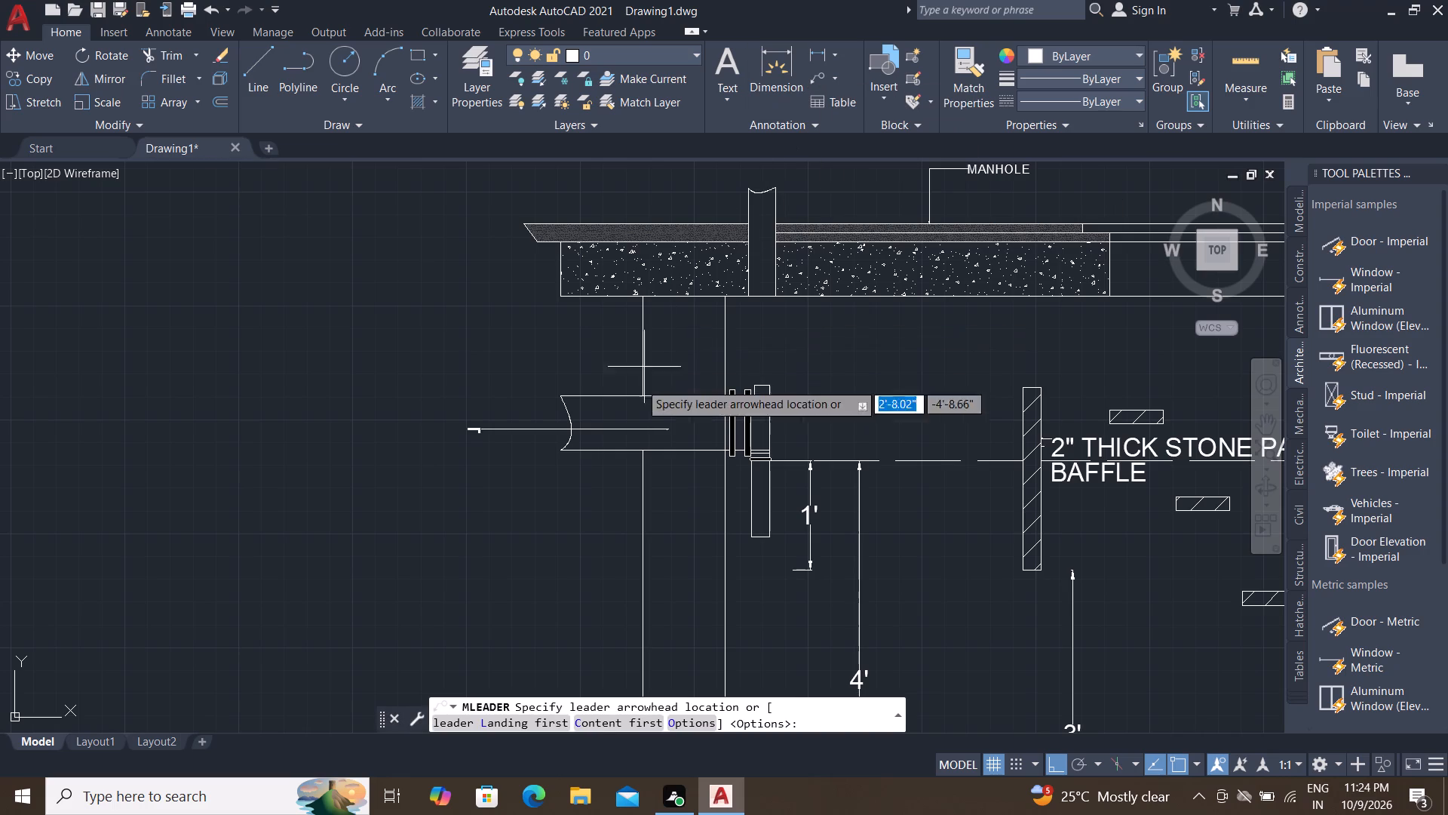
click(640, 346)
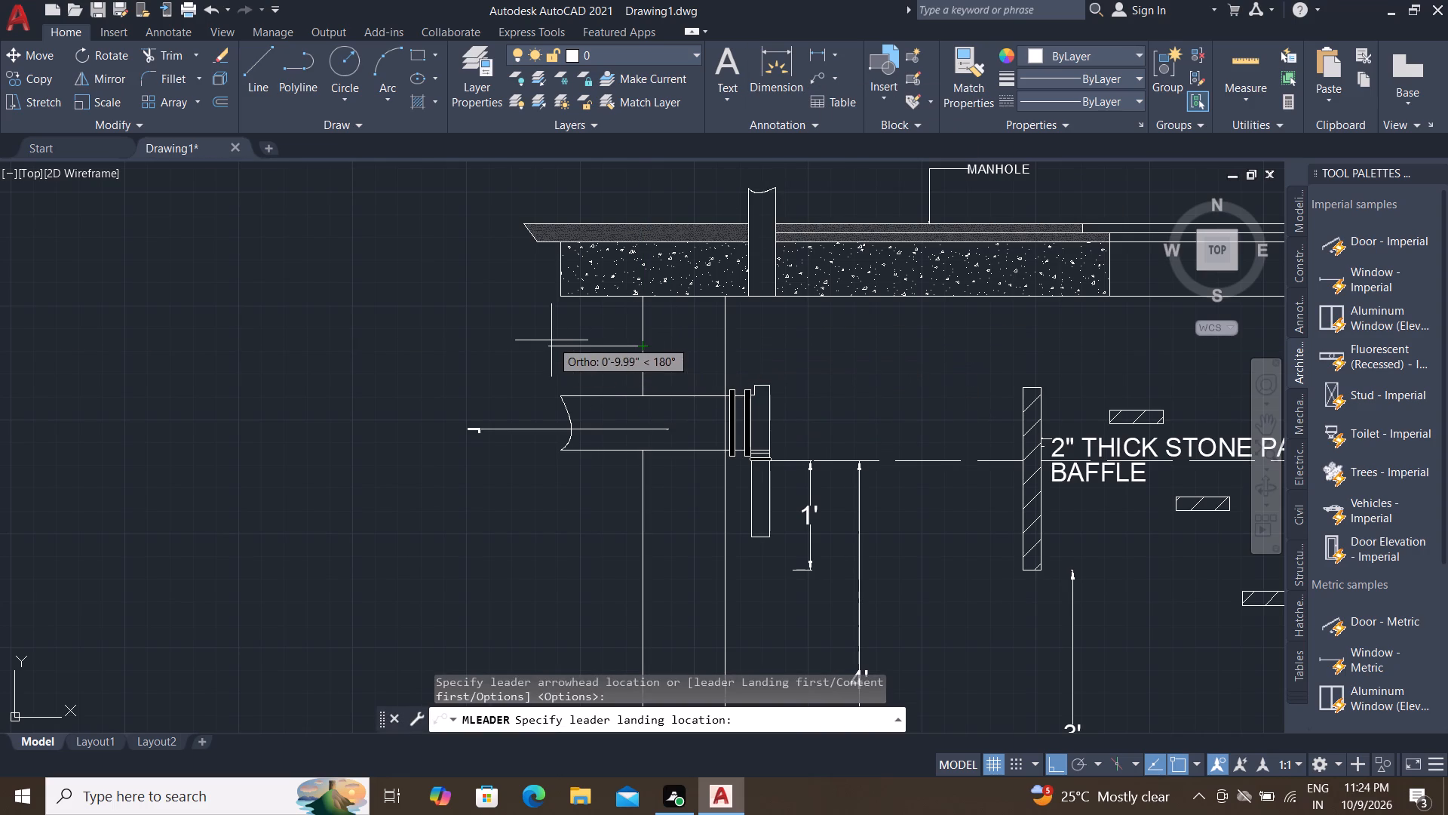
click(513, 306)
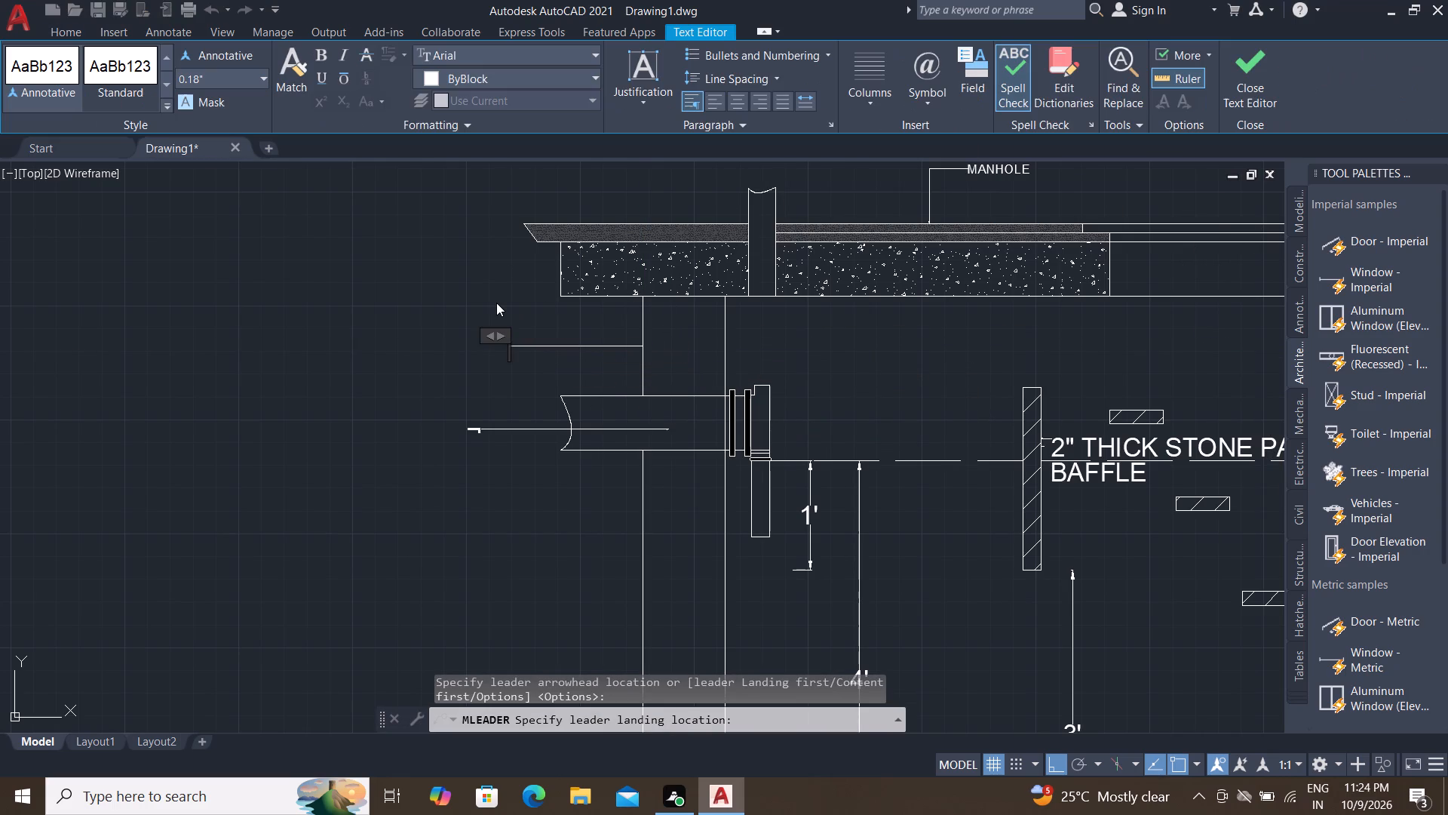
key(9)
text(")
key(space)
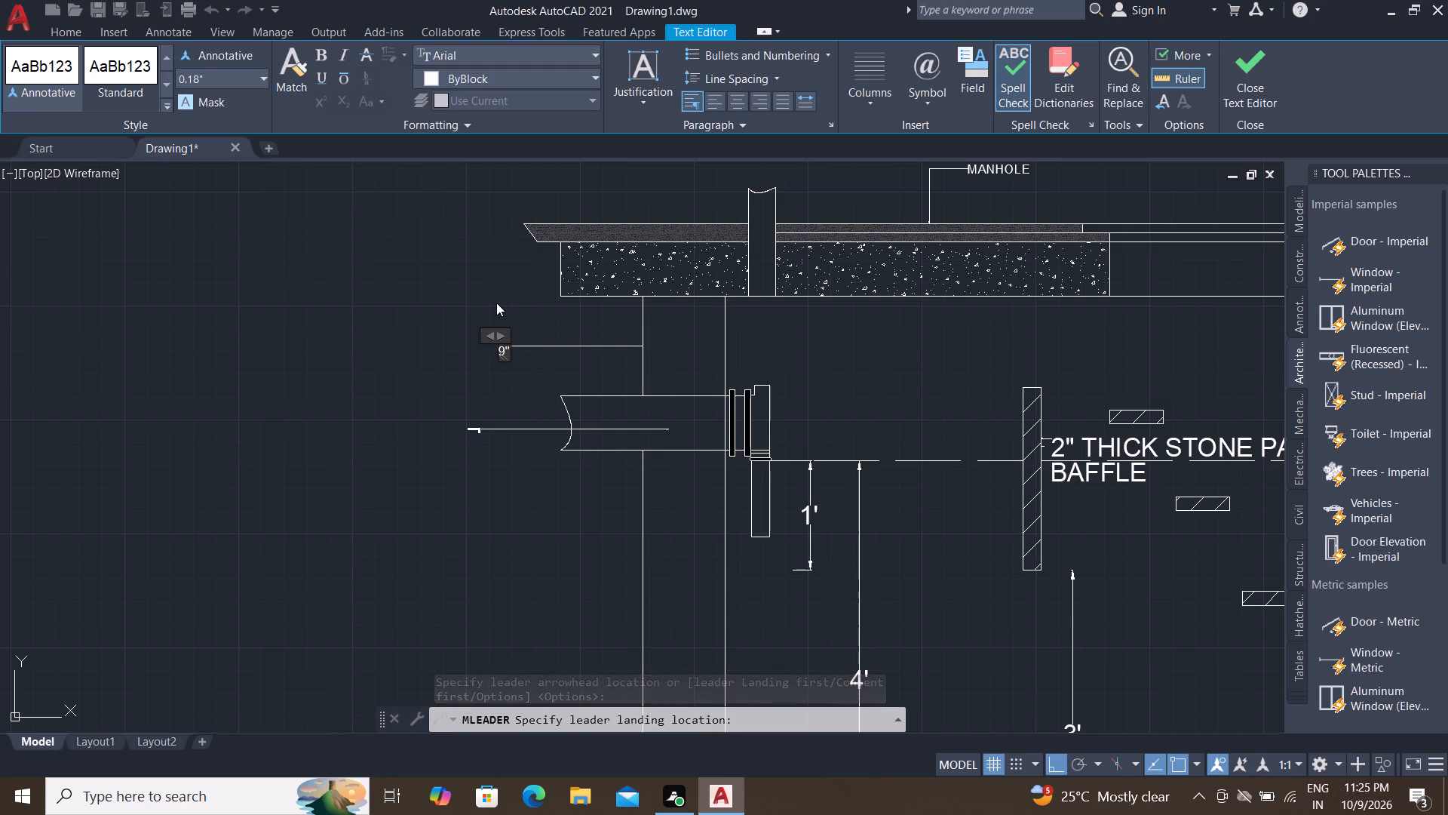
key(r)
key(BackSpace)
text(THIV)
key(BackSpace)
text(CK BRICK)
key(space)
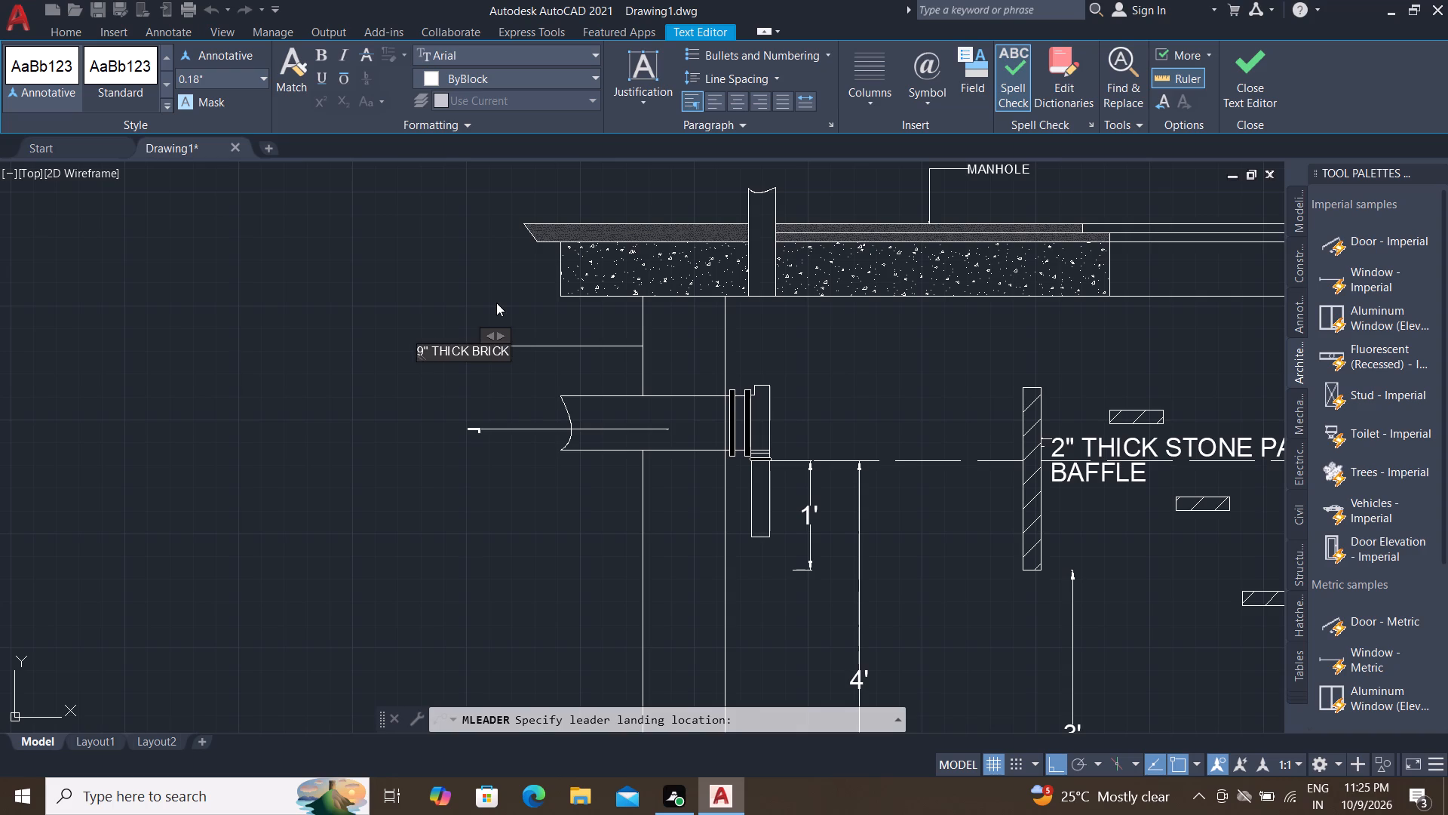
key(Return)
text(MQ)
key(BackSpace)
key(a)
text(SON)
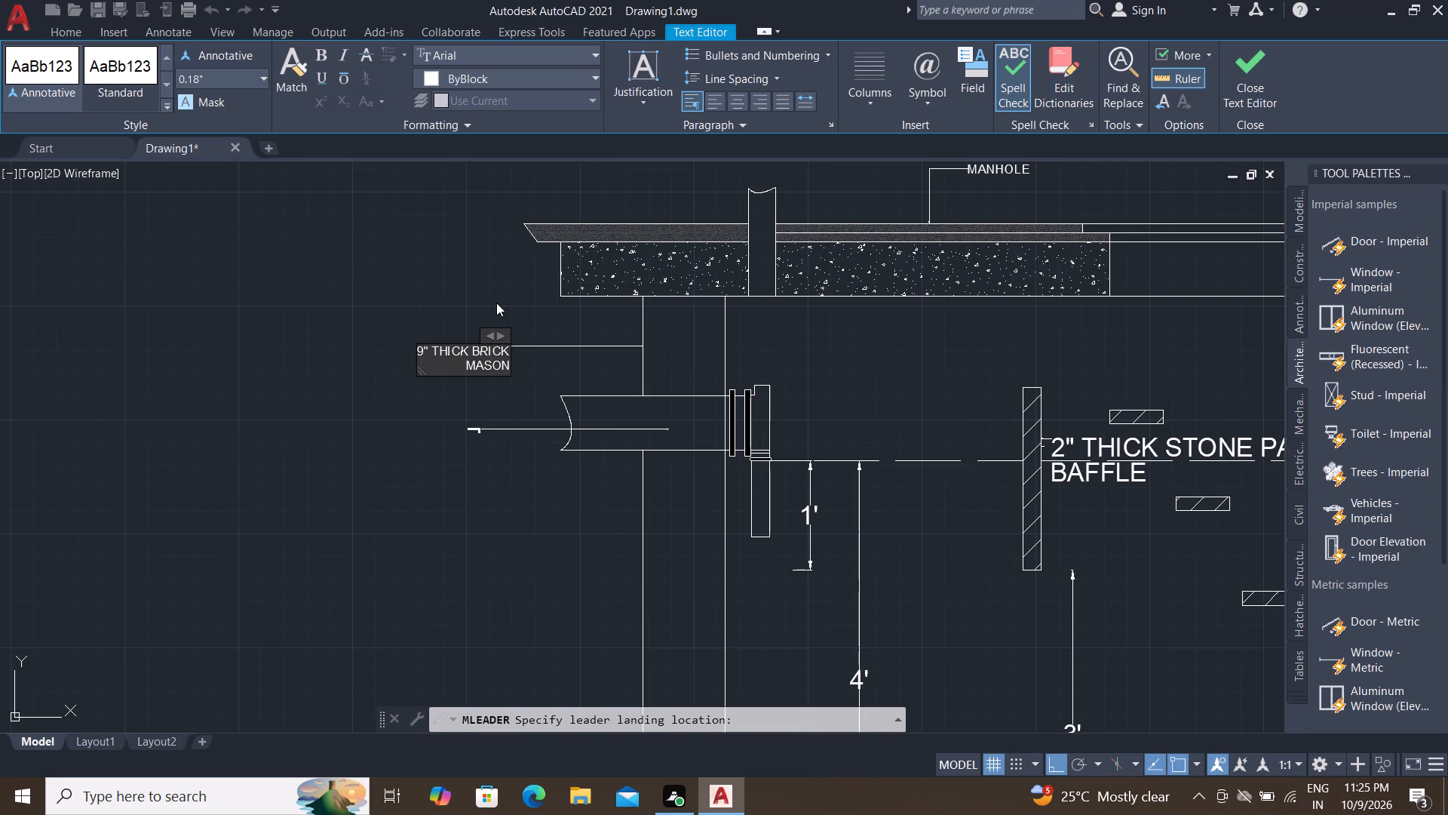
text(RY)
key(space)
text(INLET)
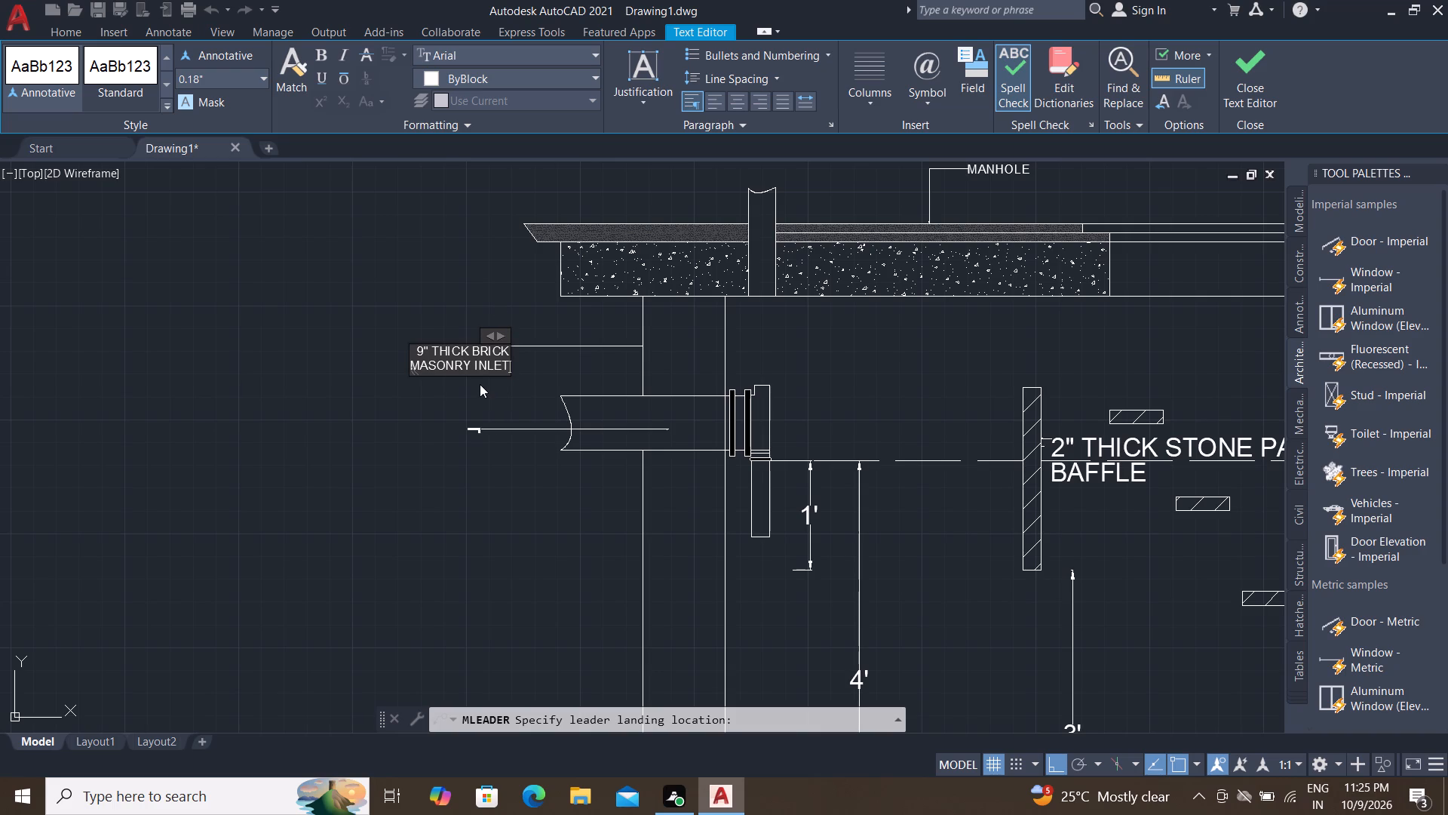
scroll(477, 346, up, 2)
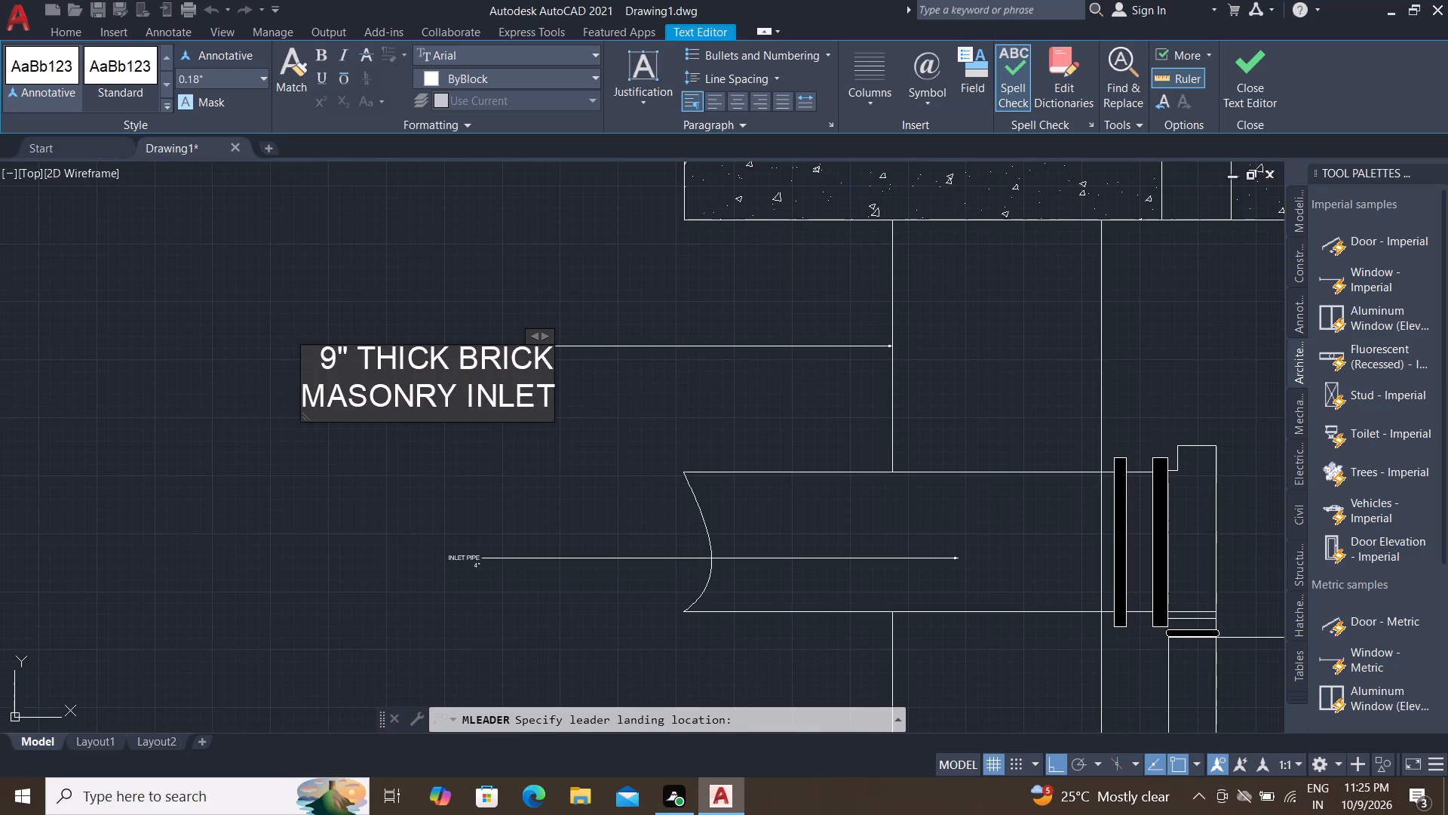
key(BackSpace)
key(BackSpace)
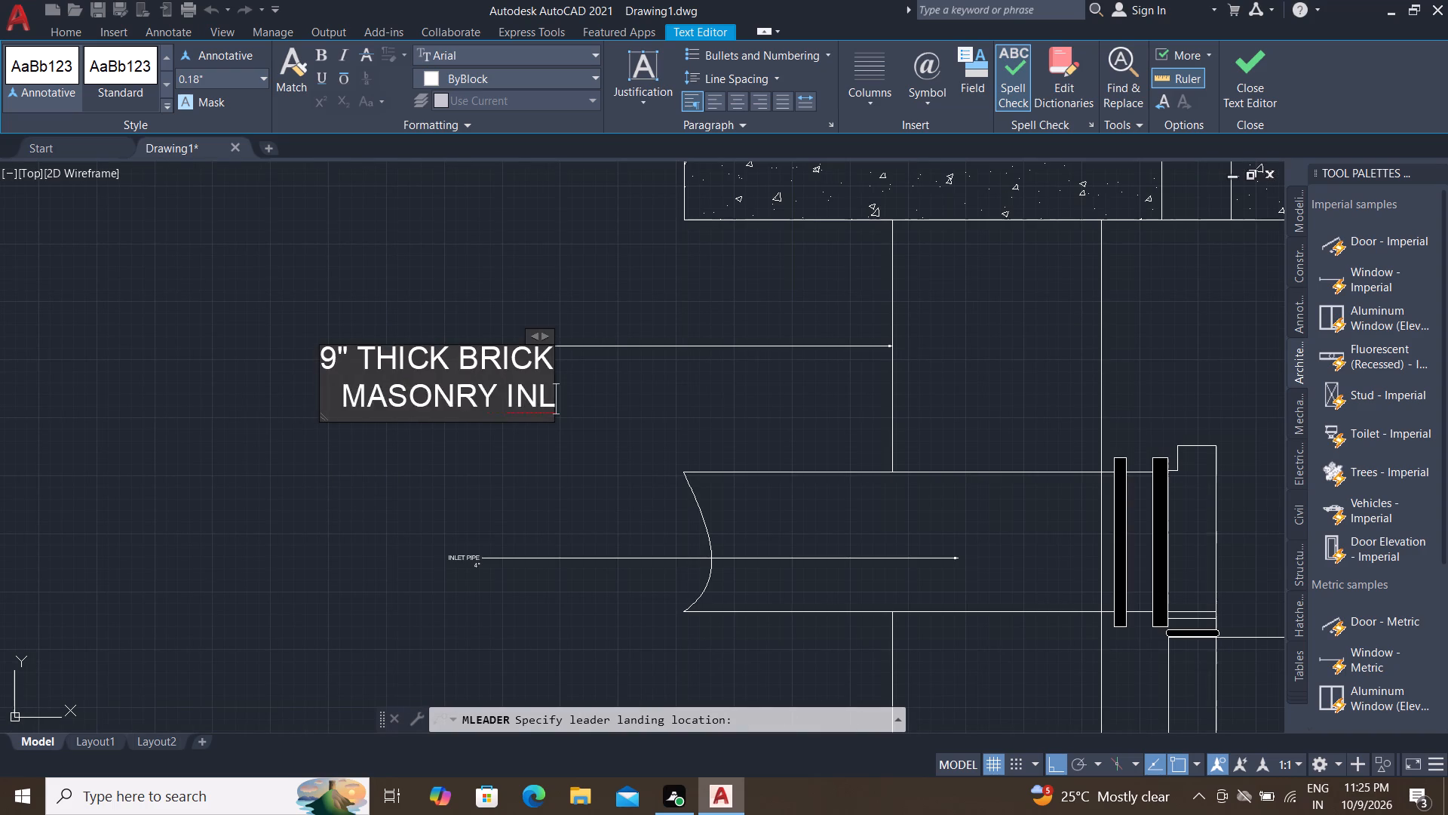
key(BackSpace)
key(BackSpace)
key(BackSpace)
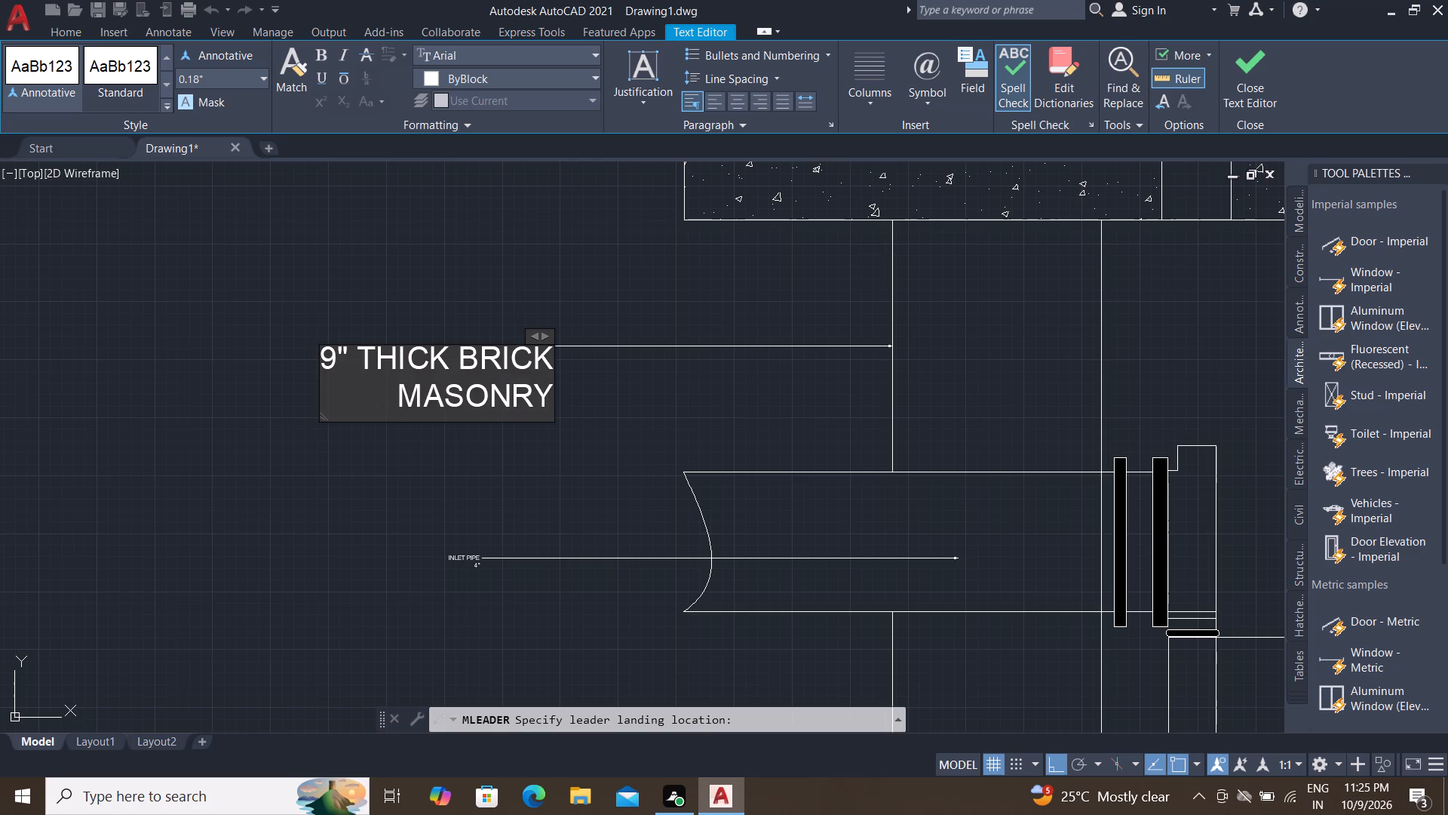
click(558, 414)
click(598, 379)
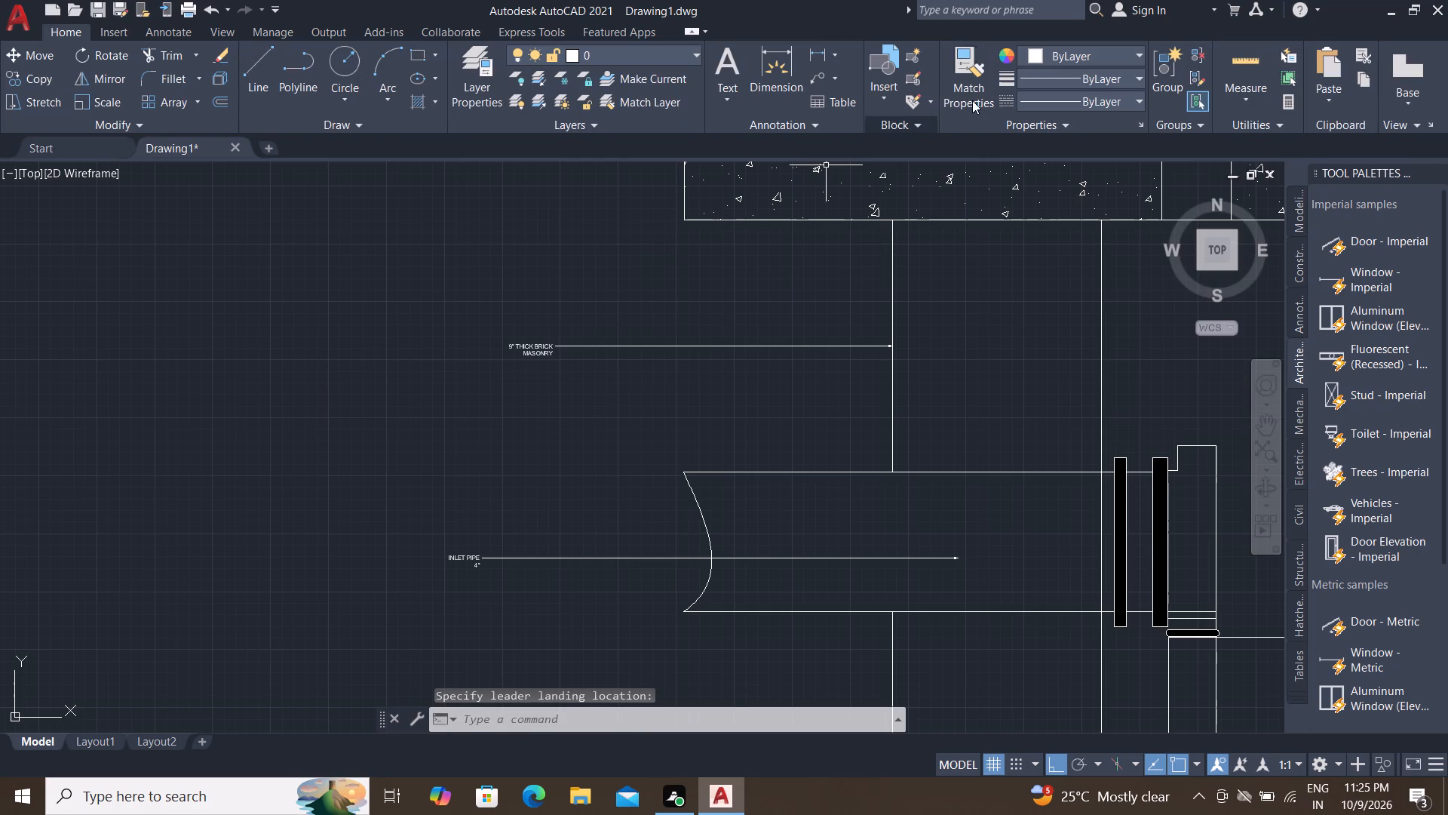
Match the properties of the MANHOLE leader onto the brick masonry and inlet pipe leaders.
click(975, 66)
scroll(869, 254, down, 2)
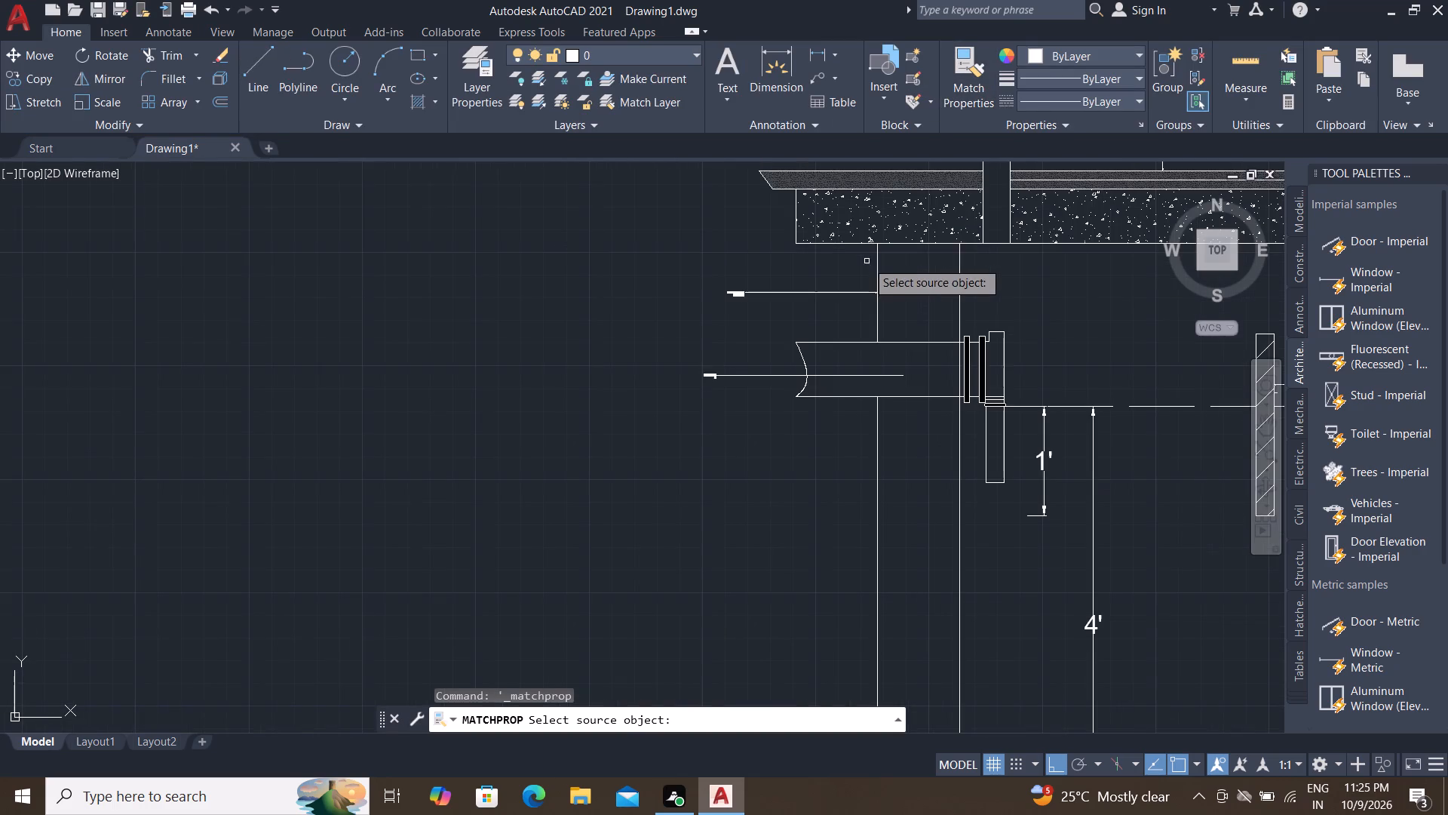
scroll(891, 250, down, 1)
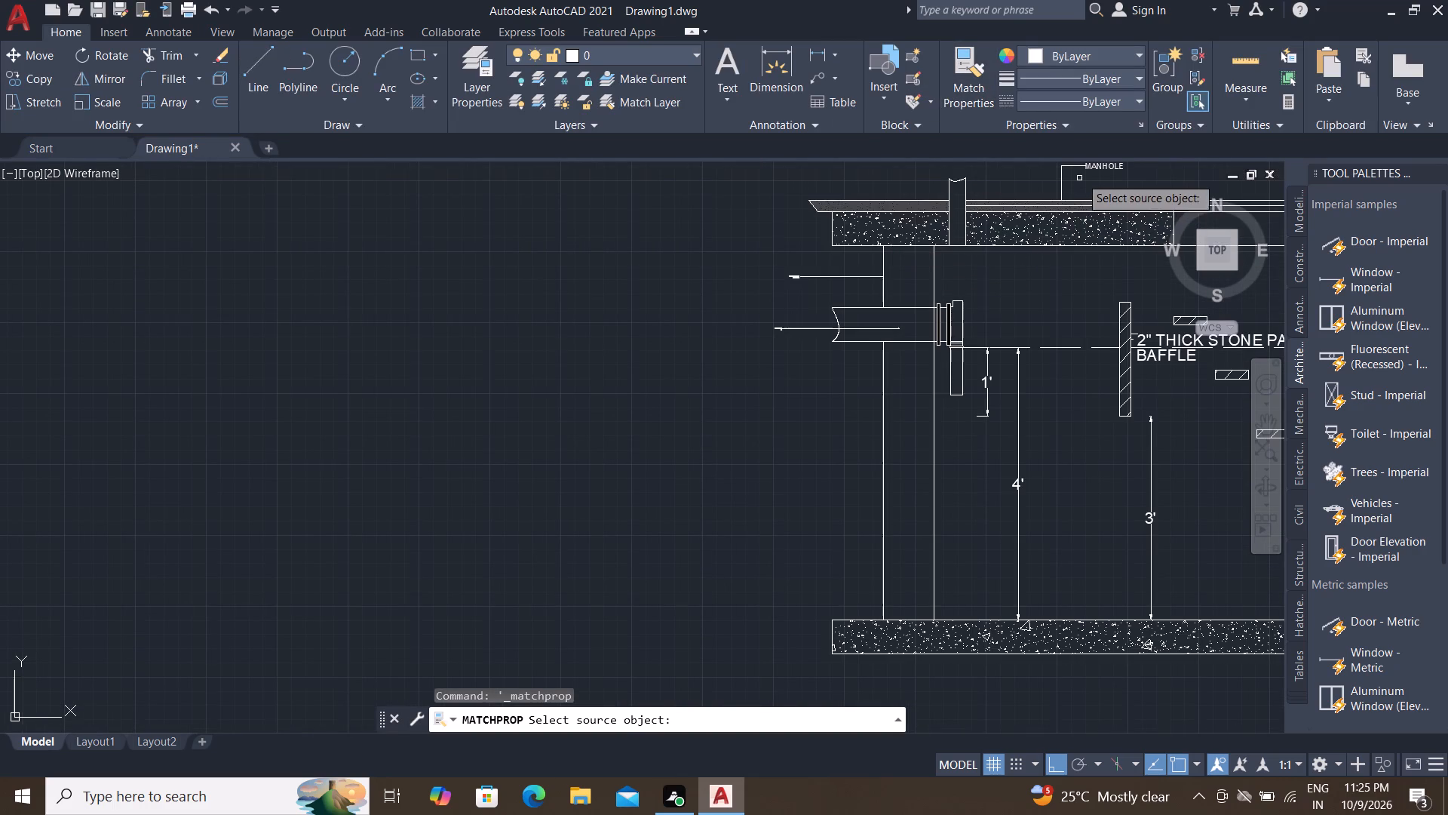
click(1089, 169)
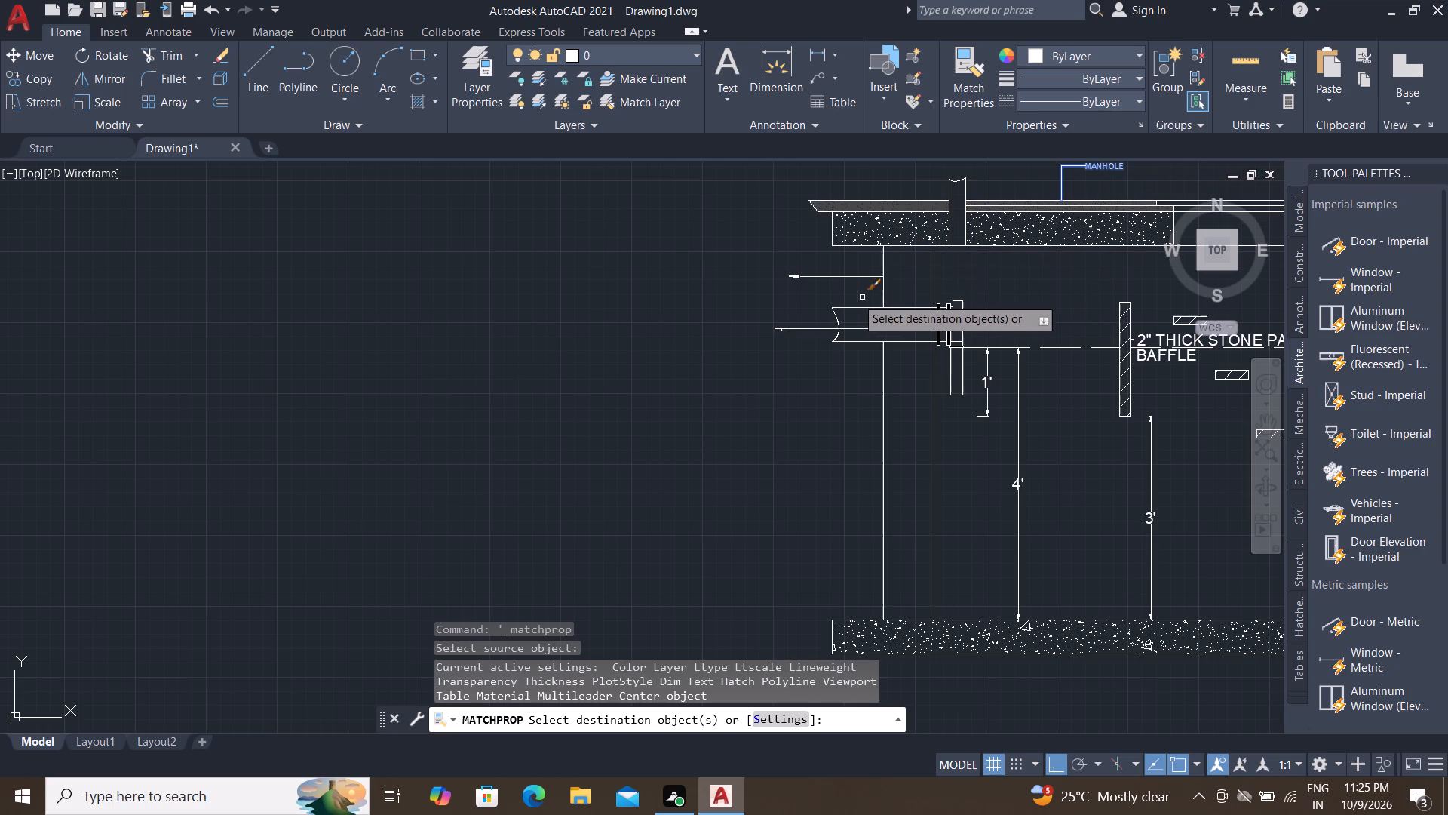
click(845, 278)
click(796, 331)
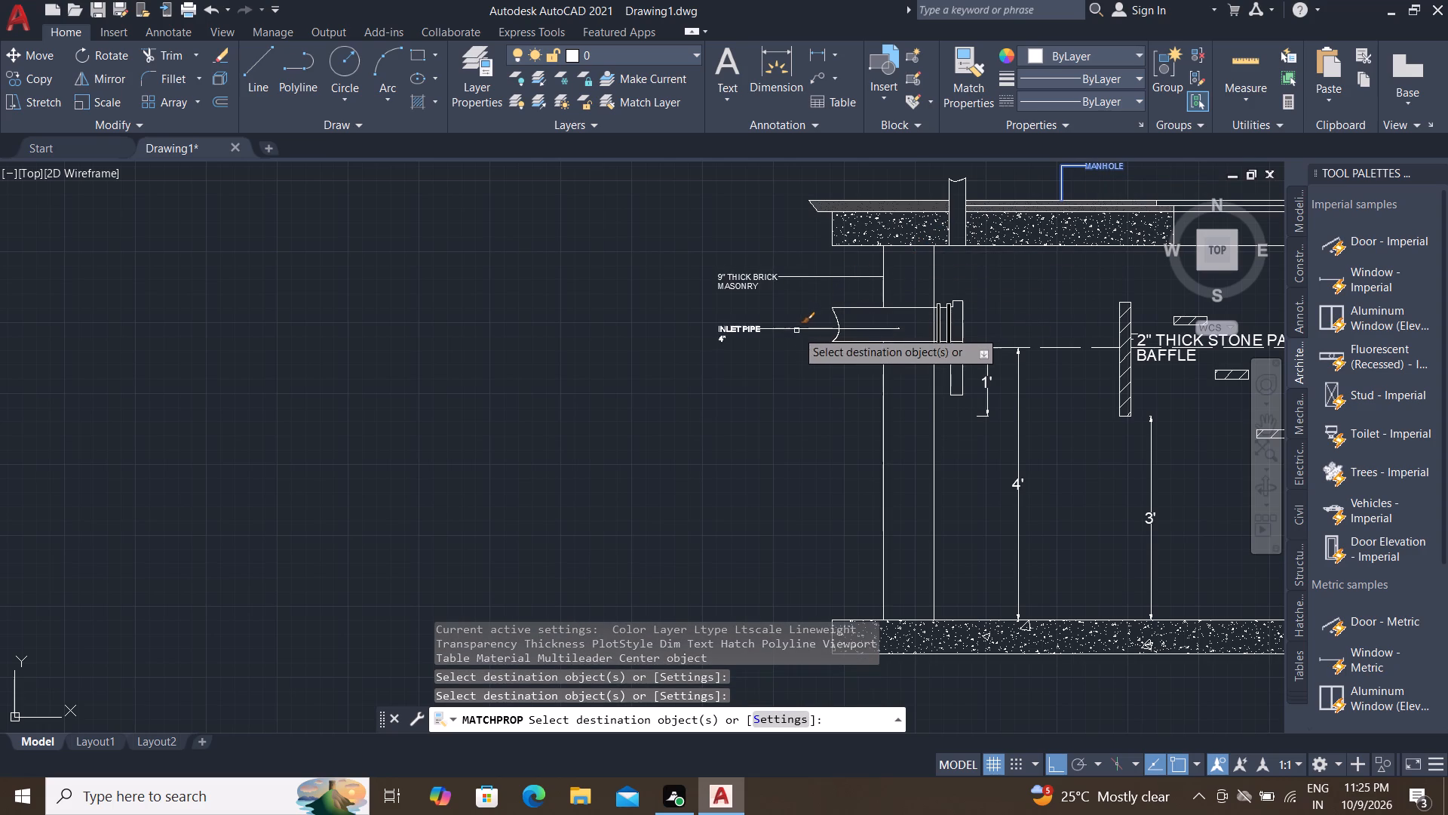
middle_drag(735, 396, 664, 359)
scroll(800, 273, up, 4)
scroll(862, 343, up, 1)
key(Escape)
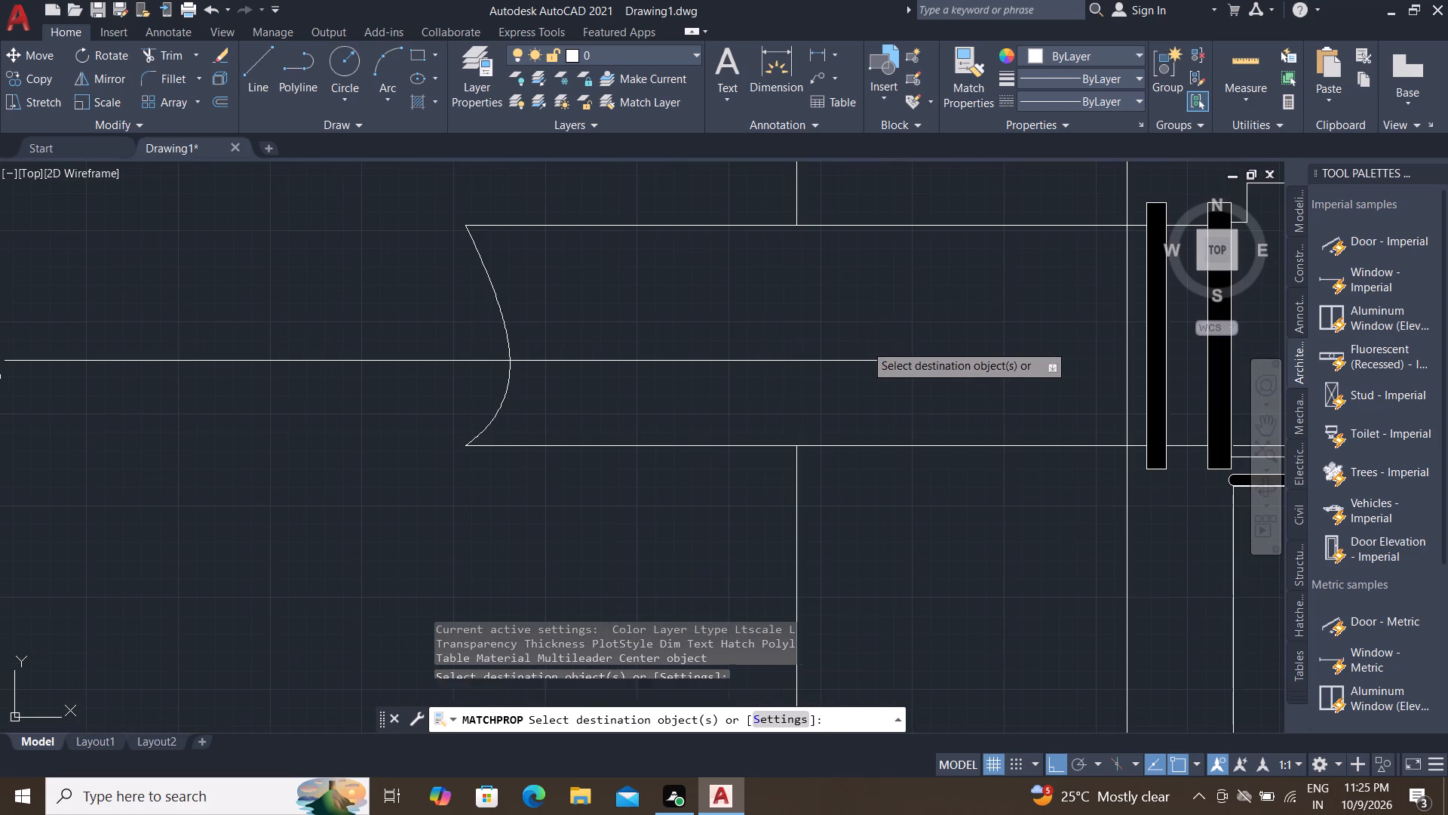
Enlarge the inlet pipe leader's arrowhead, trying a size of 2" and then setting it to 3".
click(879, 358)
text(PR)
key(space)
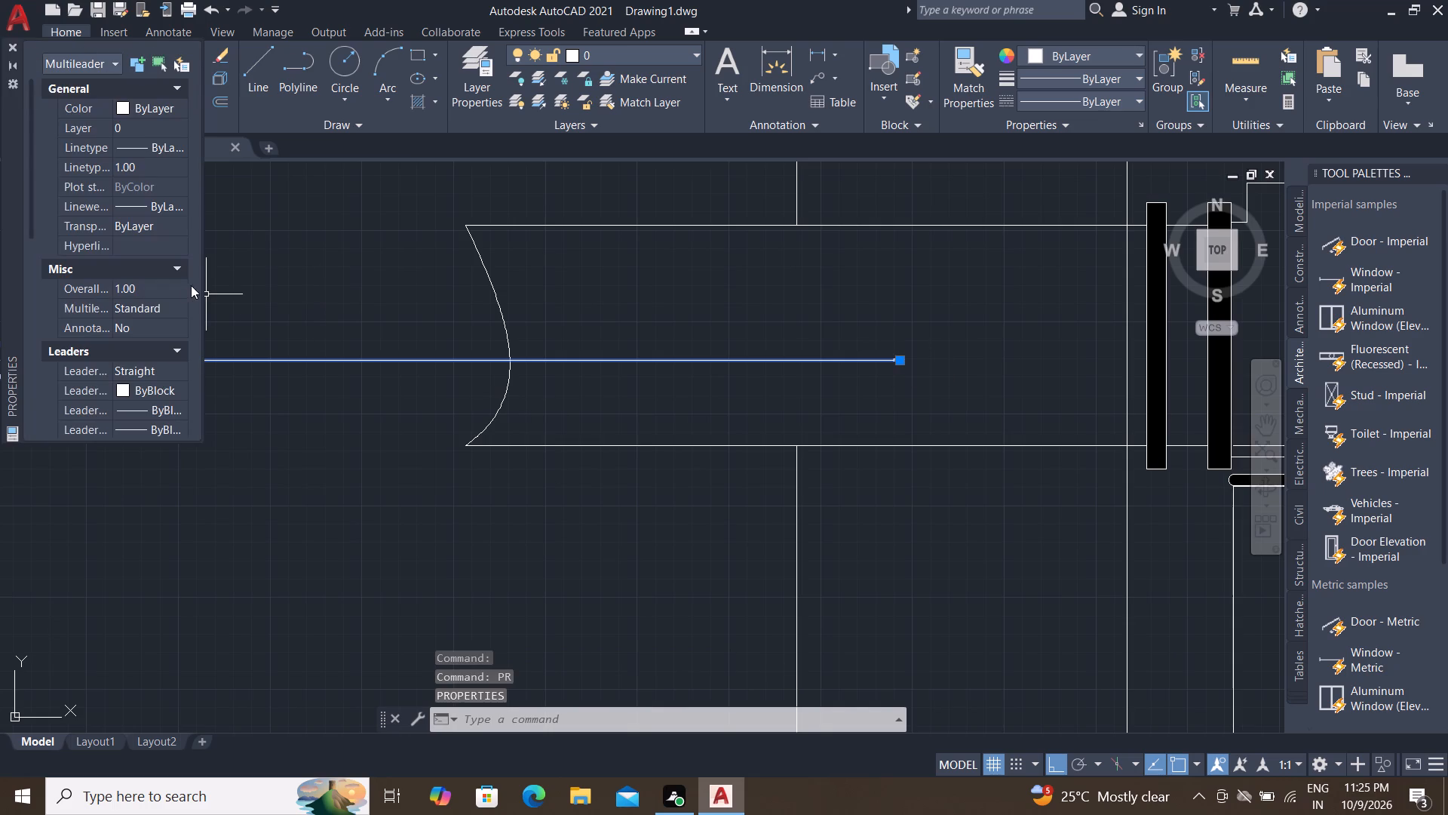
scroll(132, 378, down, 2)
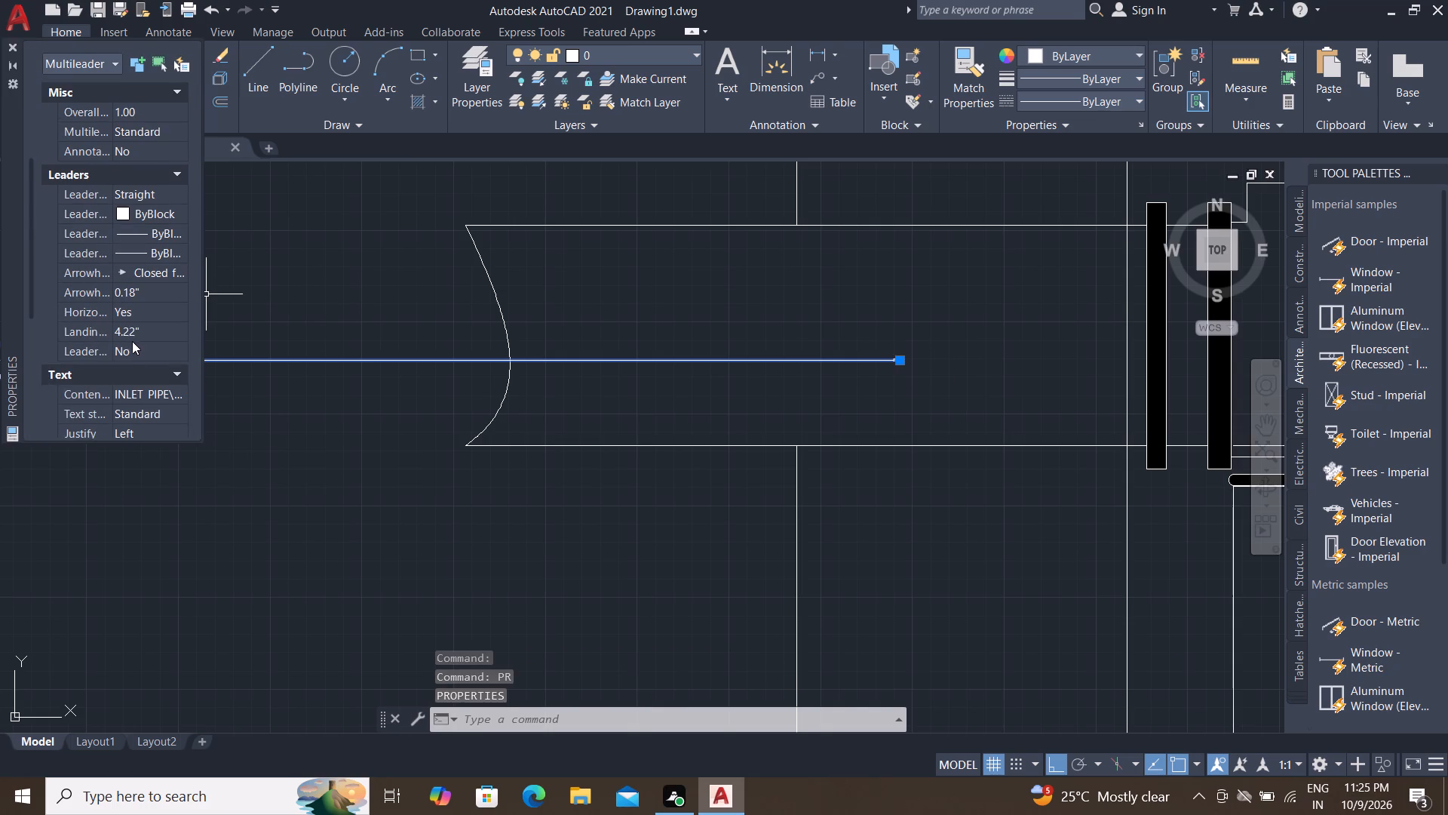
scroll(130, 343, down, 2)
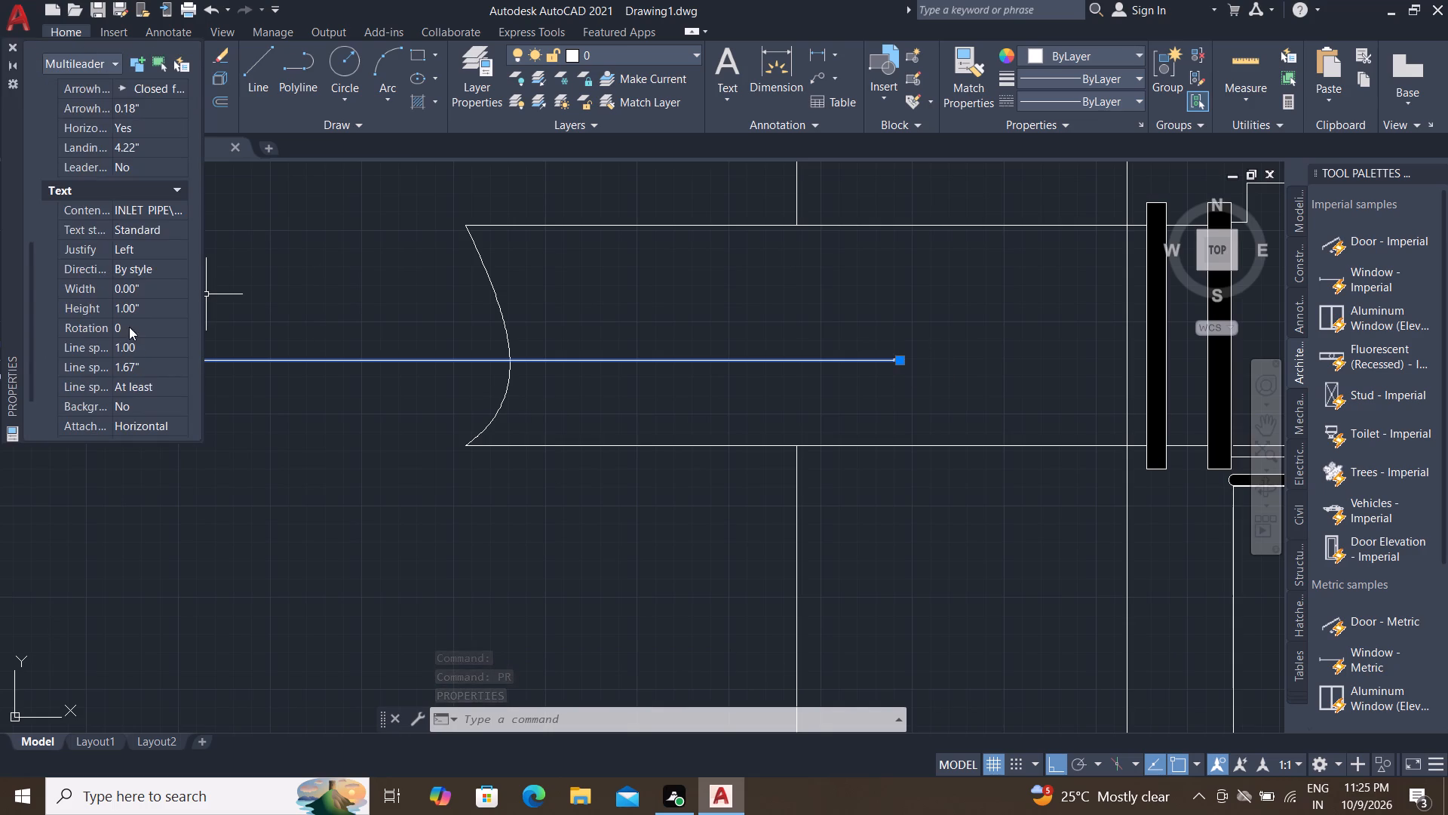
scroll(128, 318, up, 2)
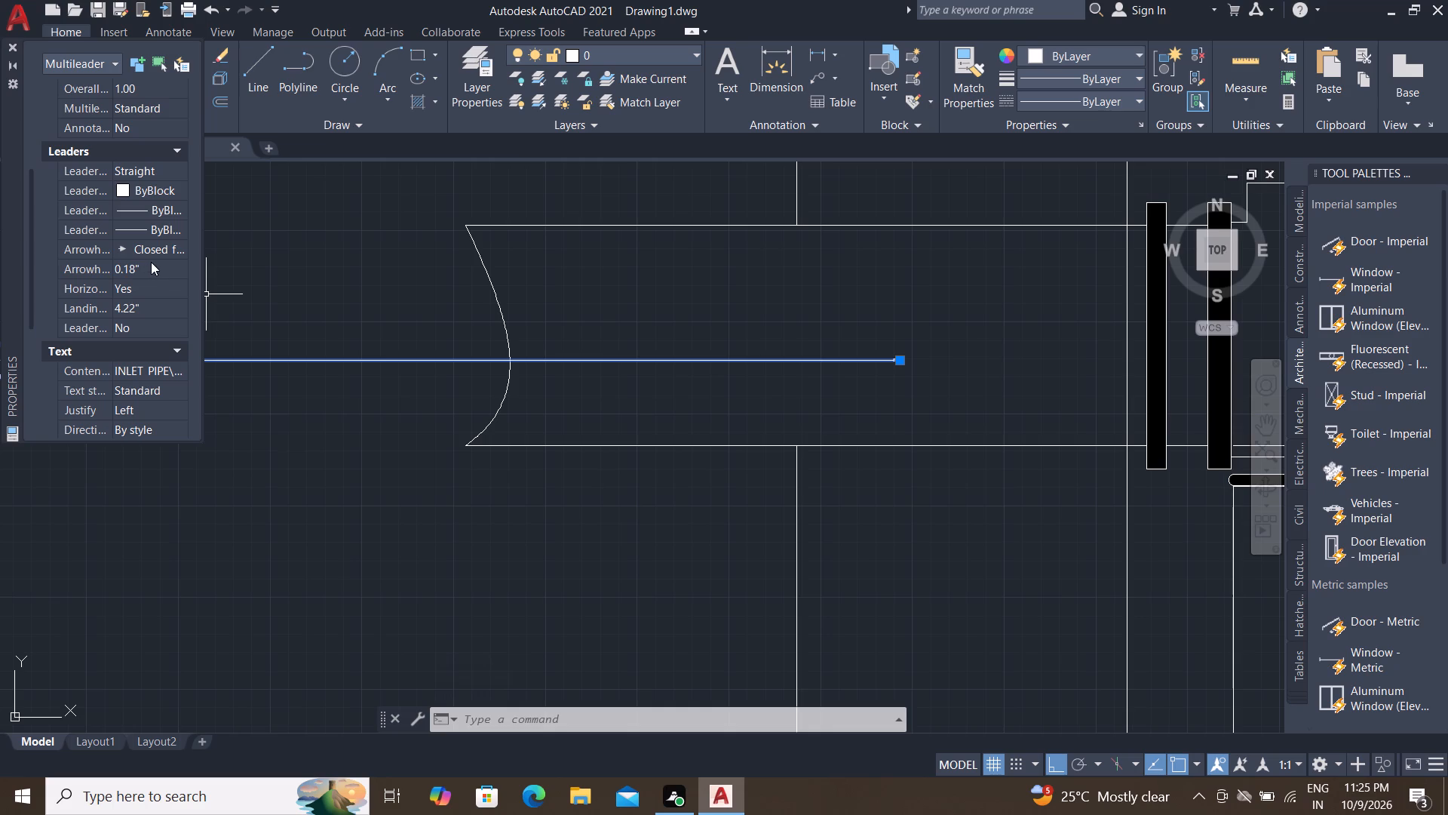
click(151, 262)
key(BackSpace)
text(2")
key(Return)
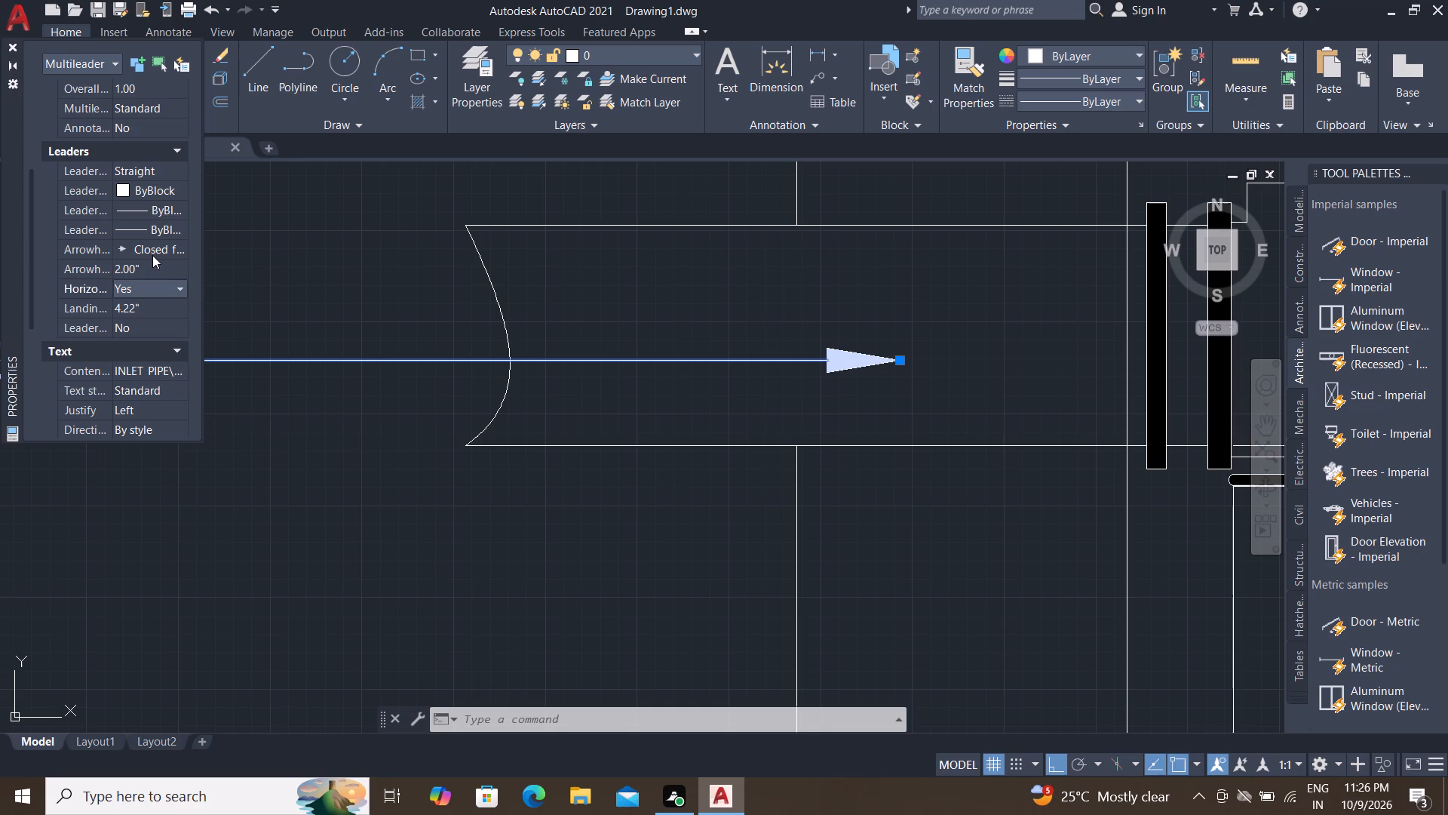
click(155, 261)
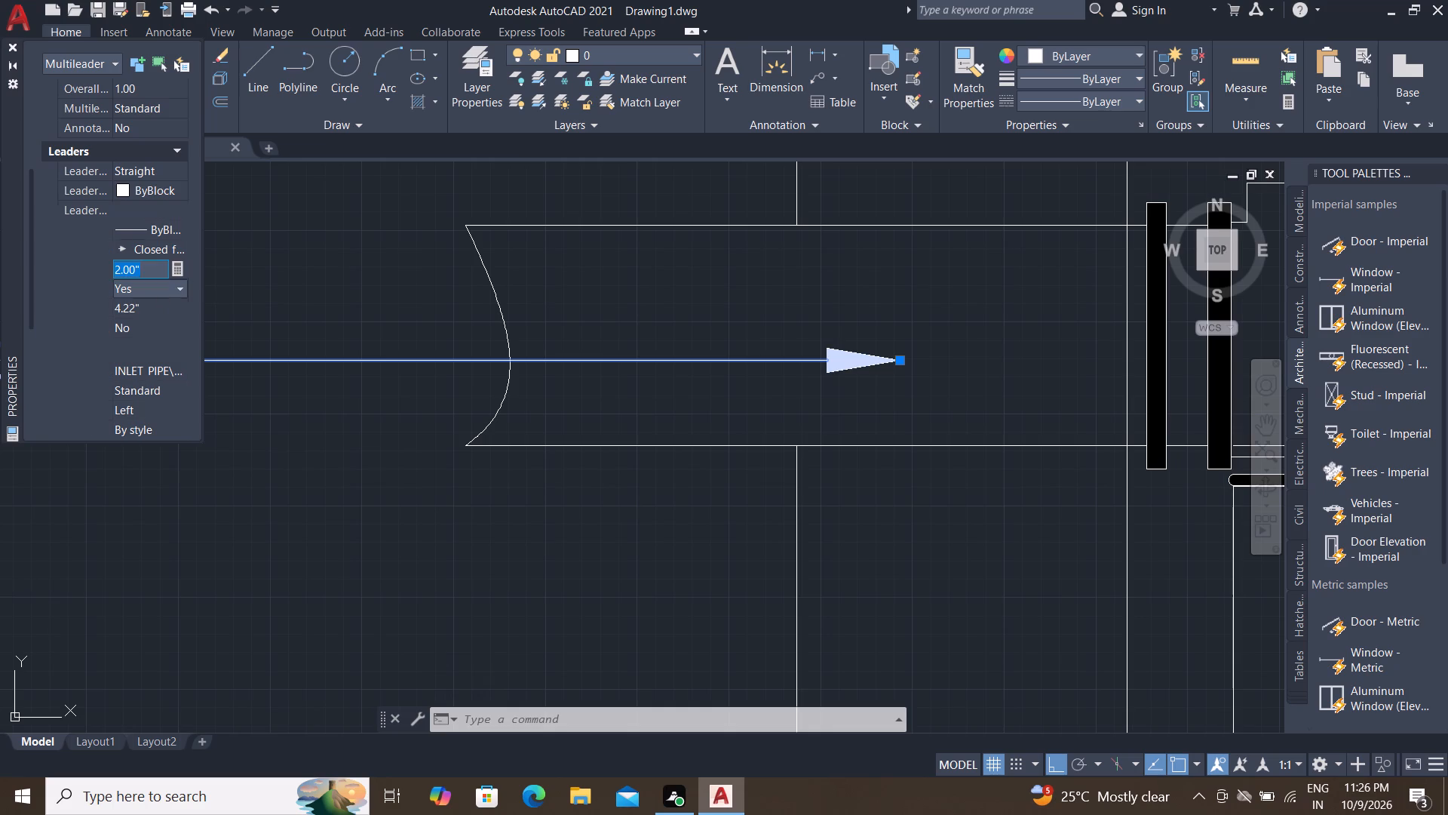
key(BackSpace)
text(3")
key(Return)
key(Escape)
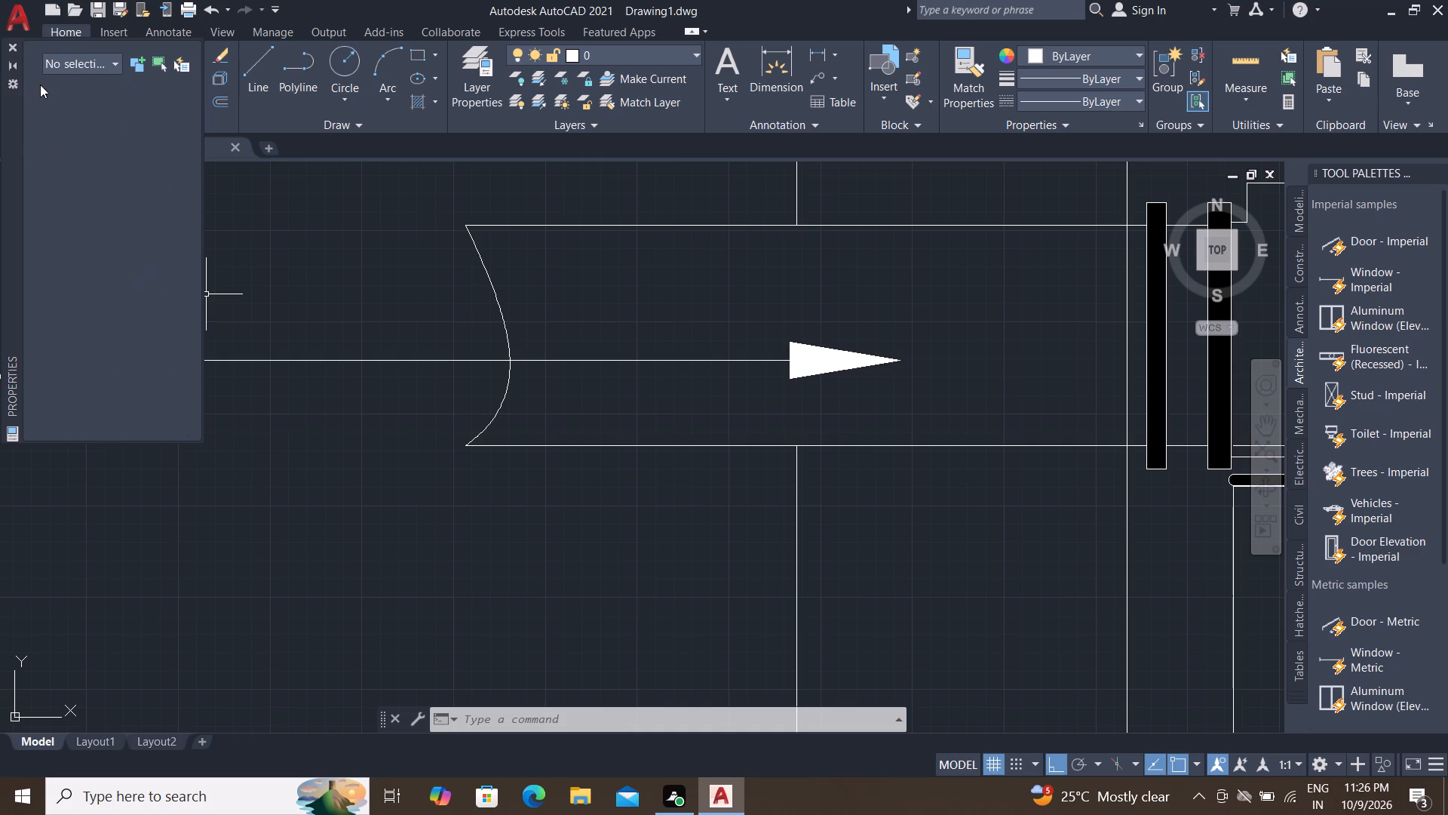
click(12, 45)
key(Escape)
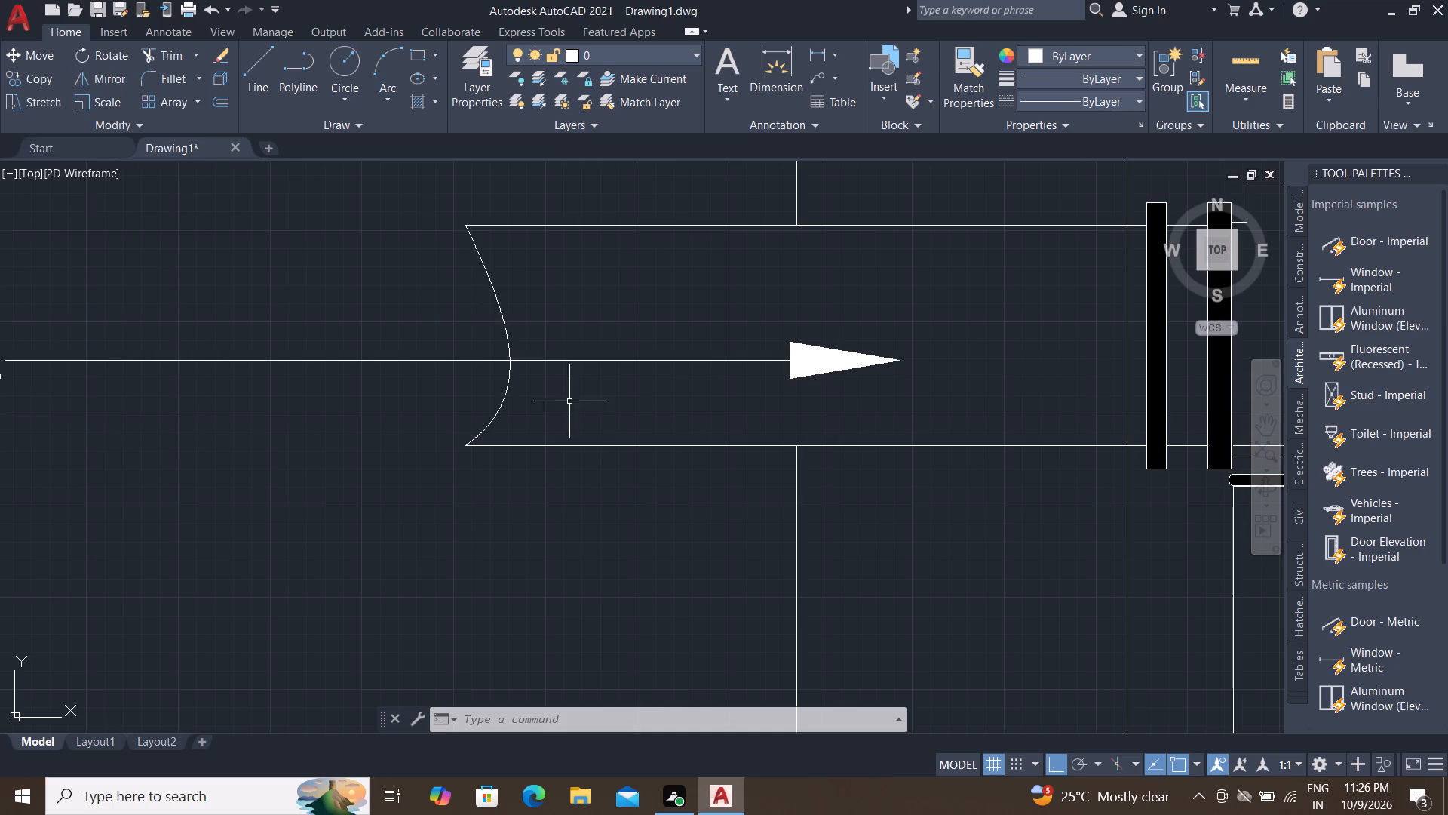
Match the inlet pipe leader's properties onto the 9" brick masonry, MANHOLE, R.C.C slab and 3" floor slab leaders.
scroll(597, 331, down, 3)
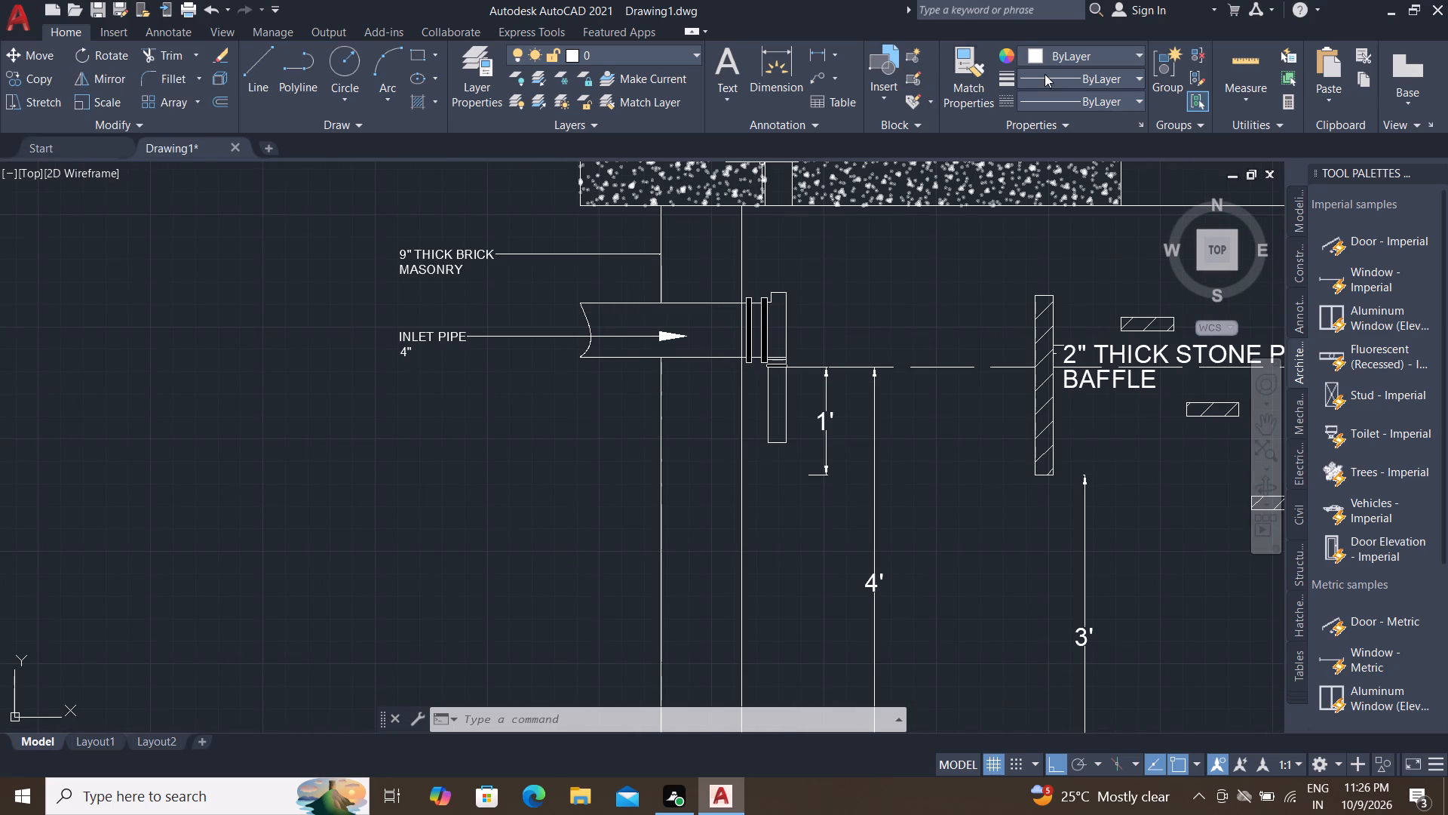
click(980, 68)
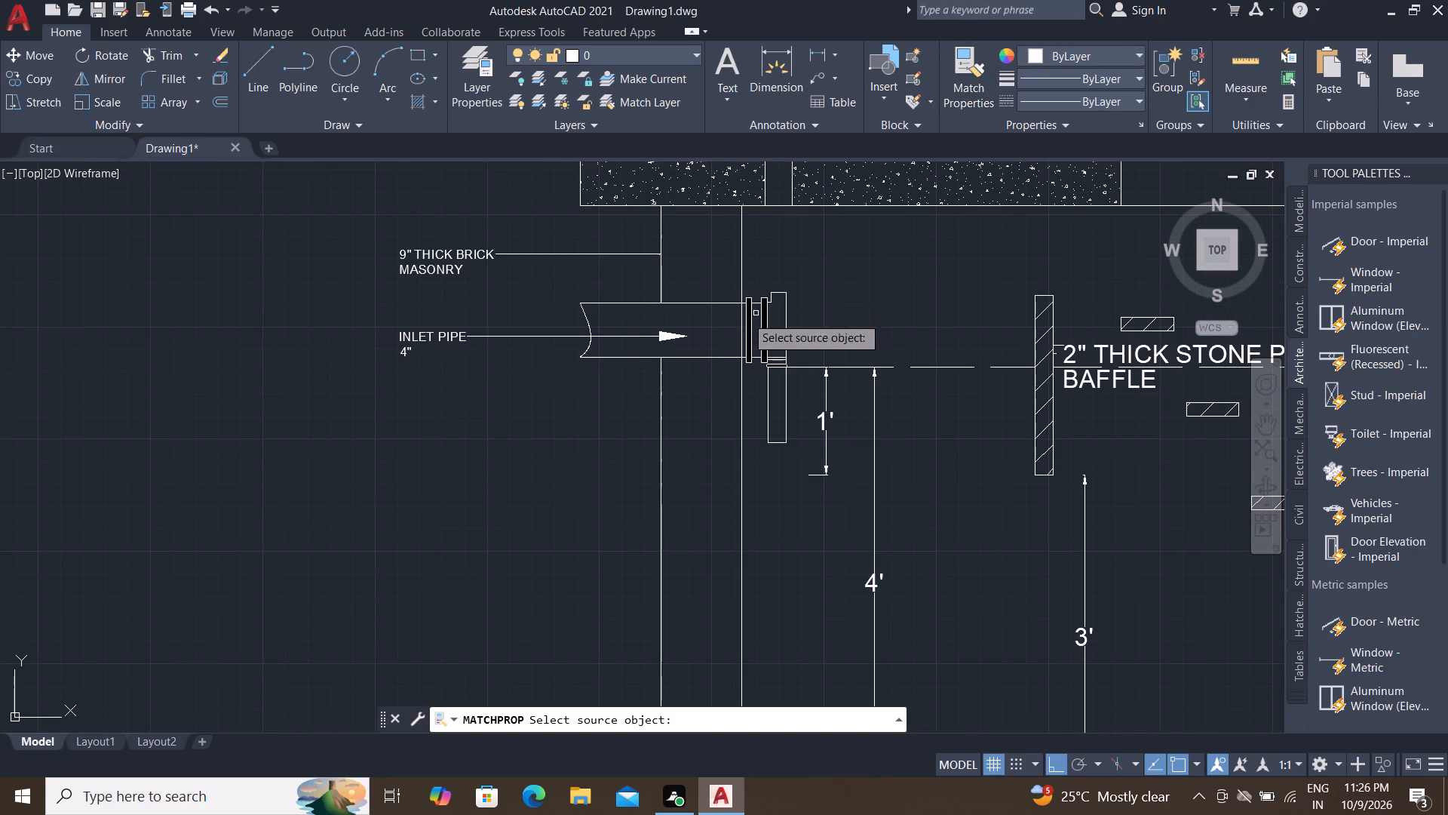
click(676, 339)
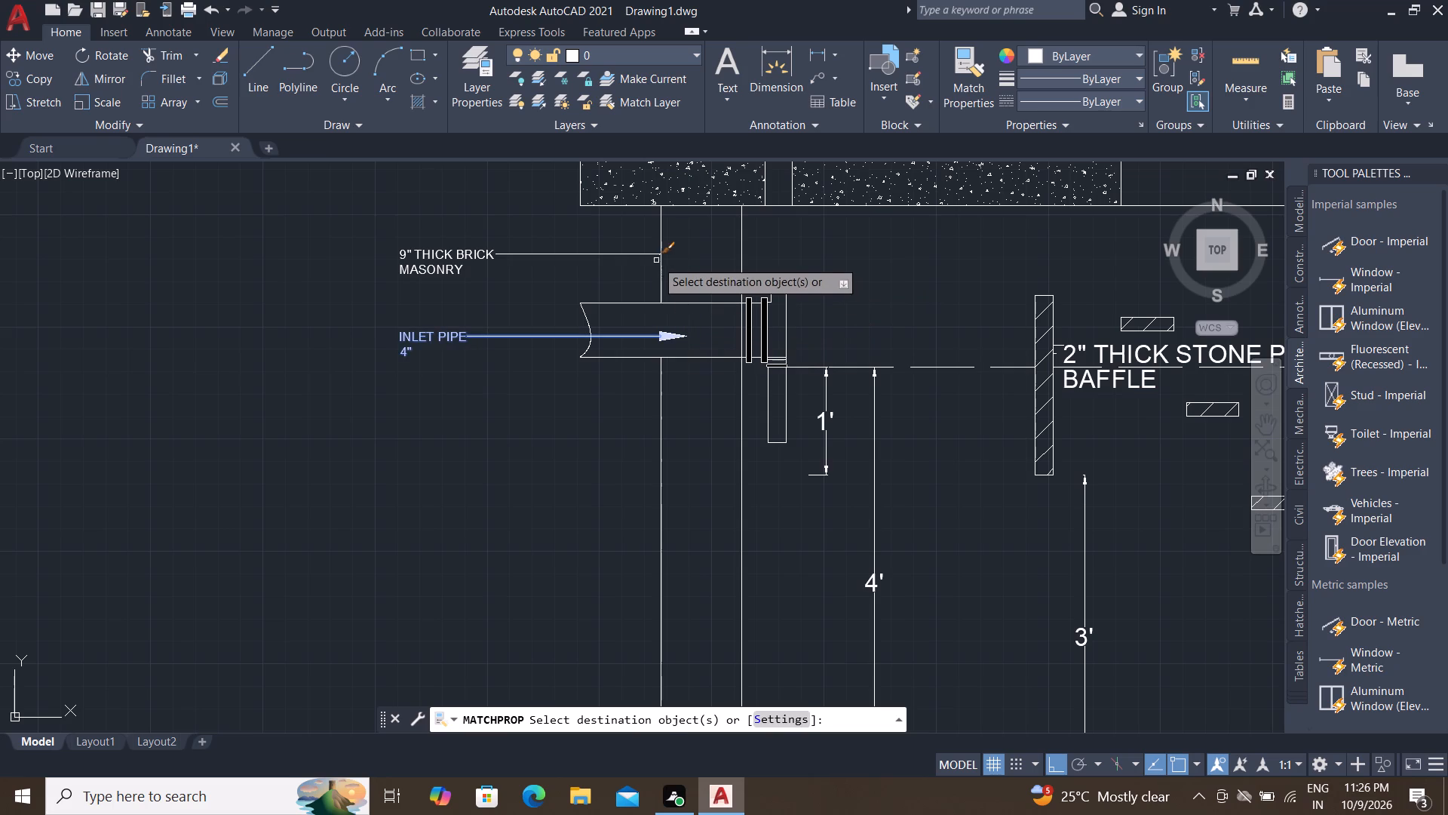
click(641, 257)
scroll(574, 284, down, 2)
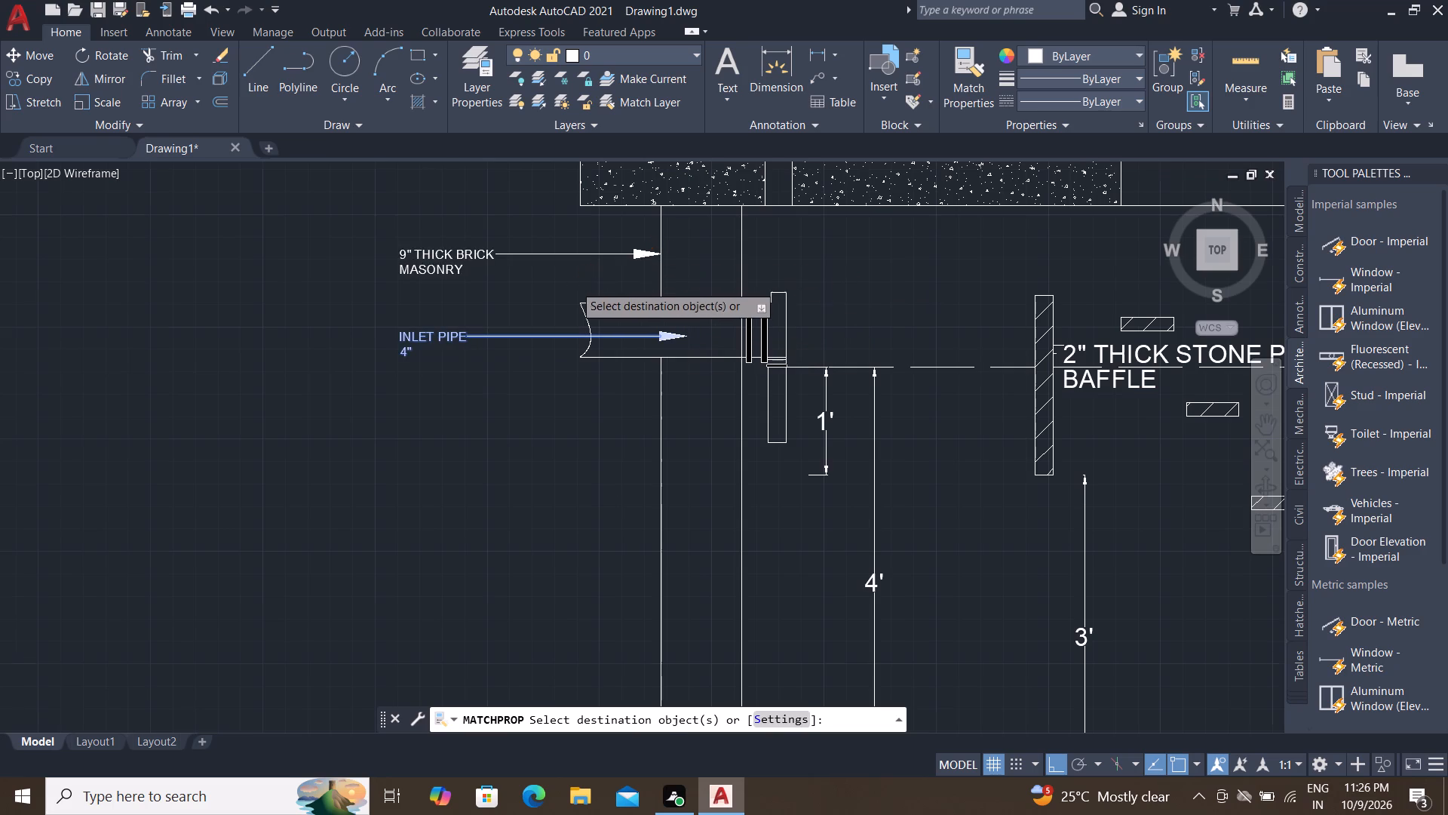
middle_drag(574, 284, 584, 407)
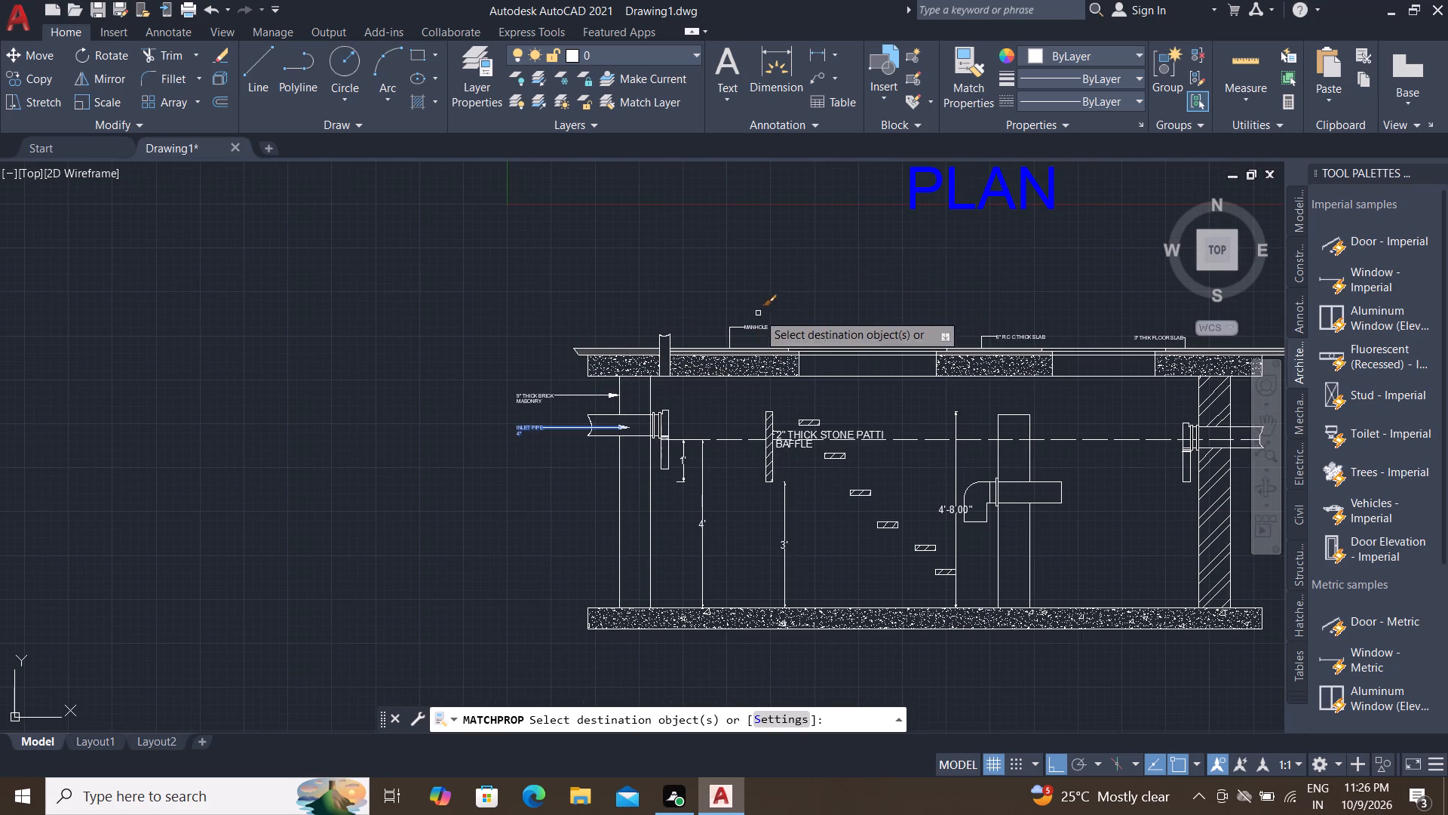
click(753, 325)
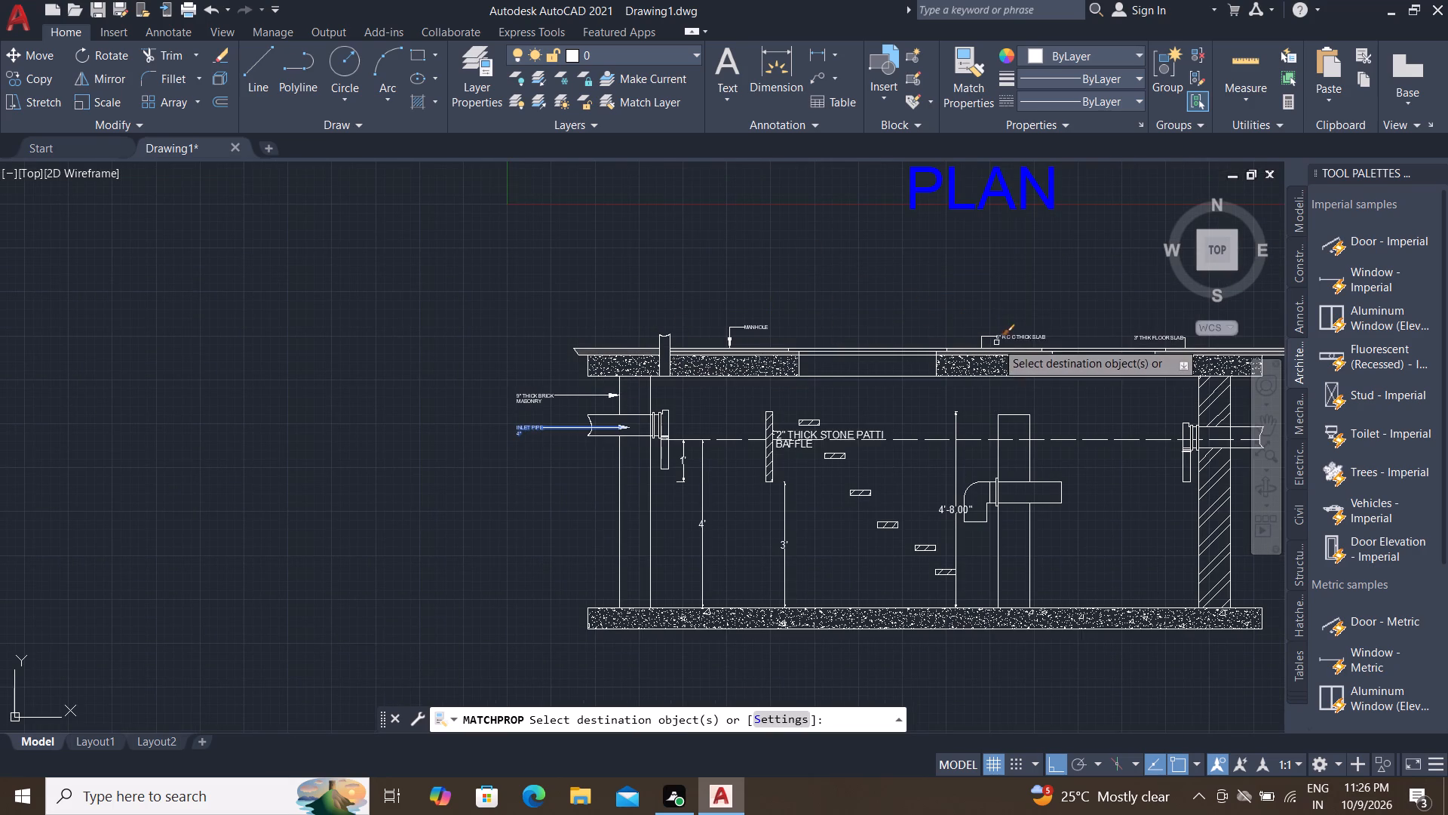
click(999, 334)
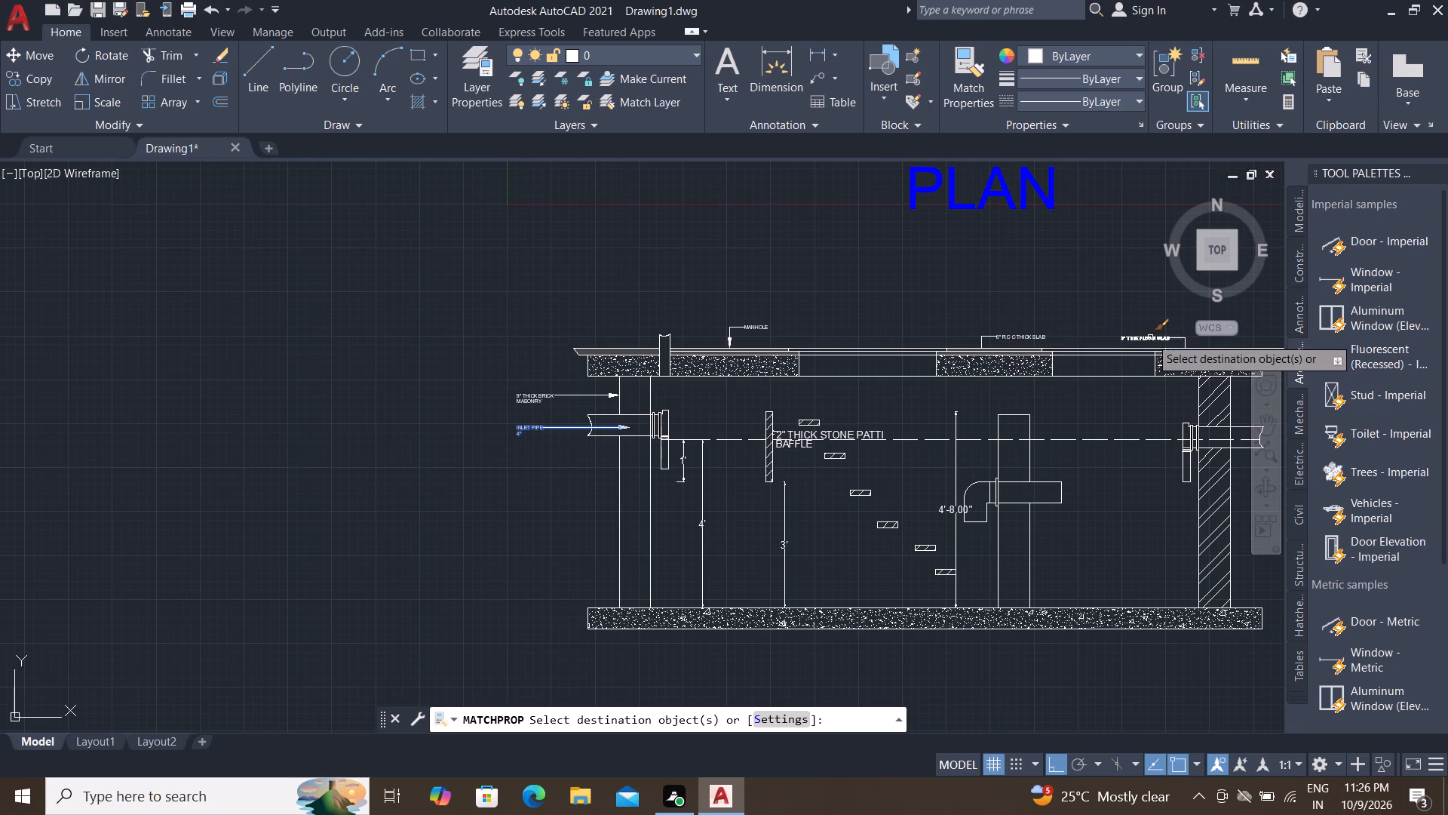
click(1150, 337)
middle_drag(1082, 282, 755, 121)
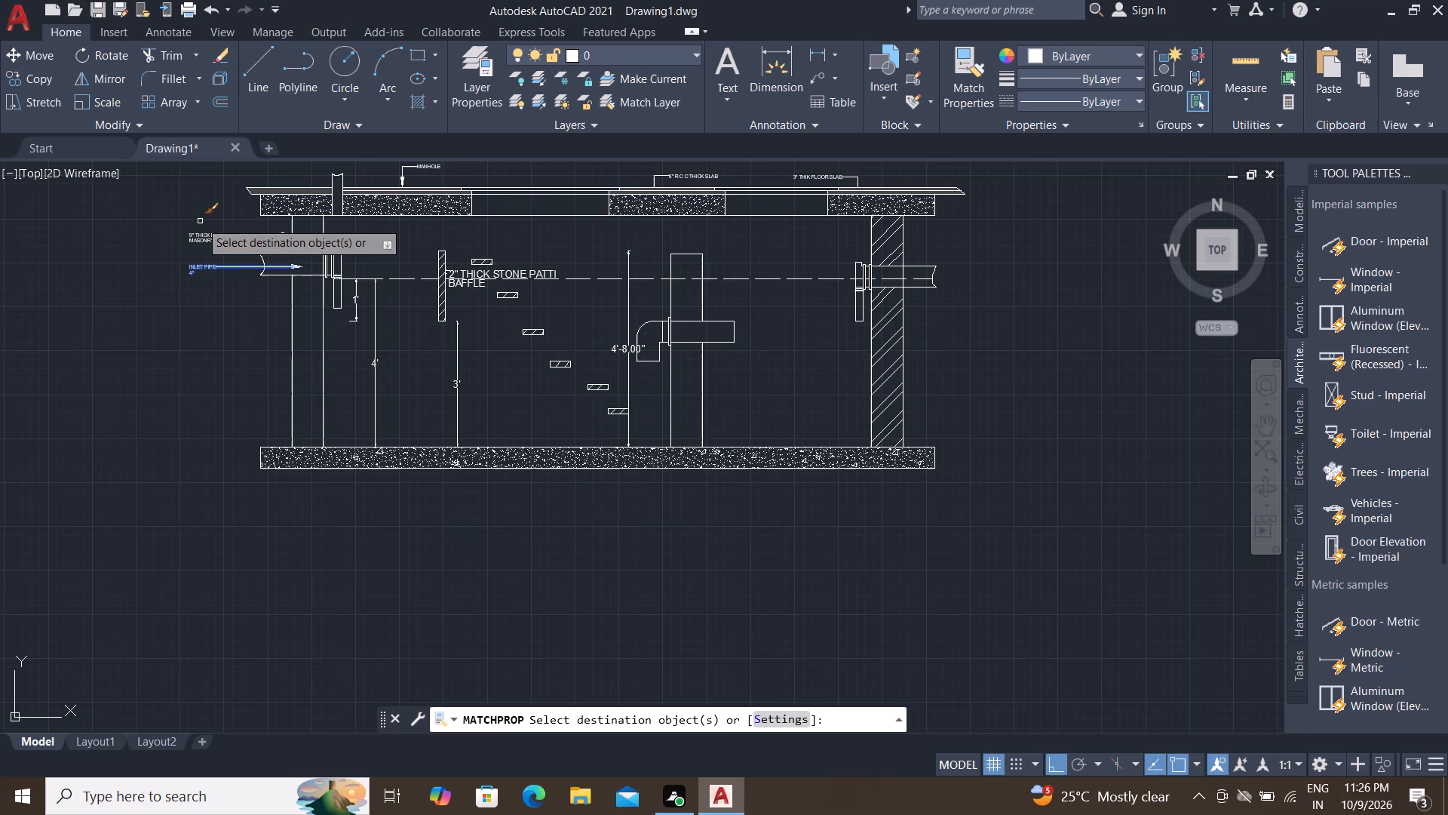
key(Escape)
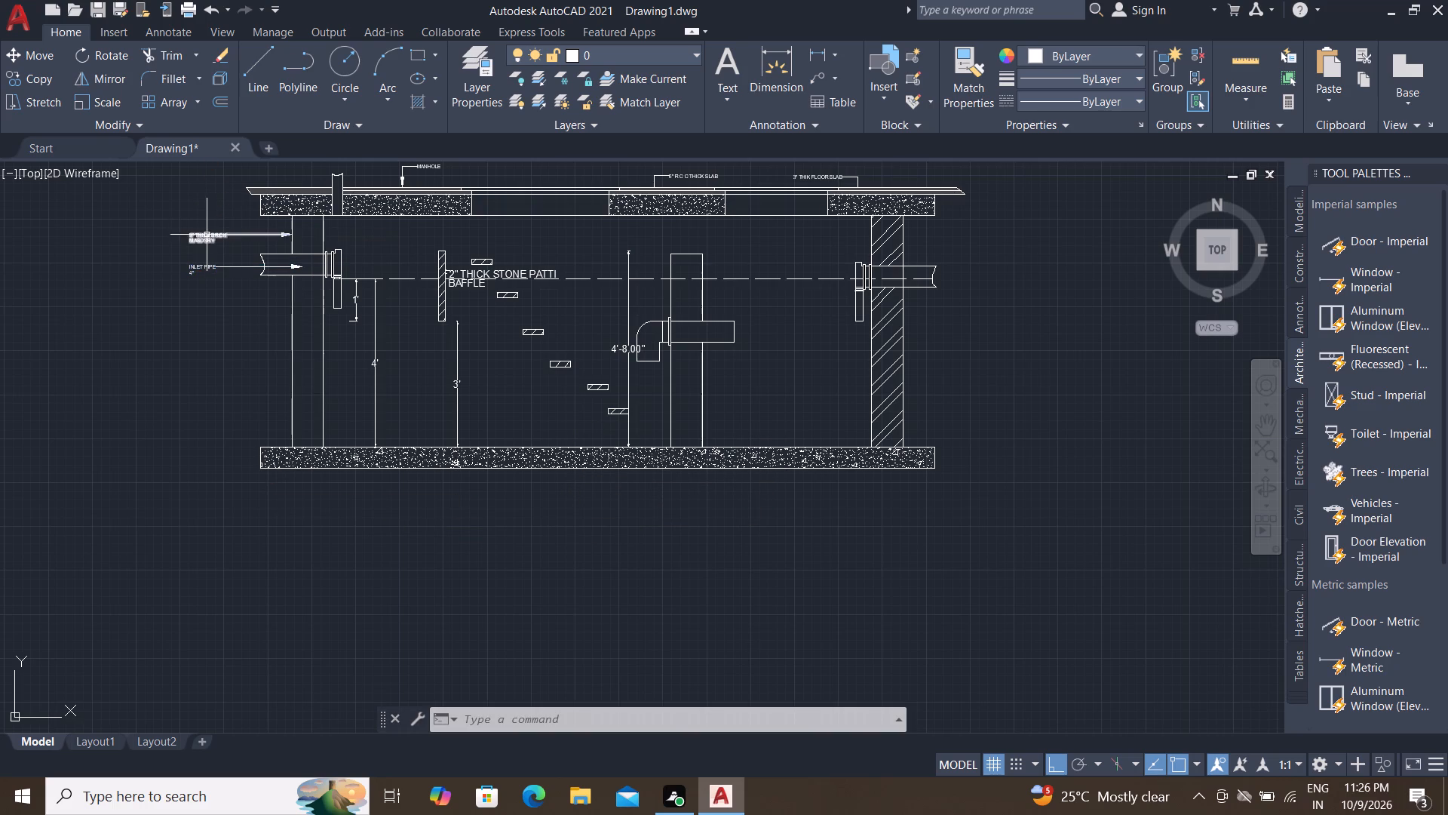
Mirror the 9" THICK BRICK MASONRY leader about a vertical line through its arrow tip on the outer wall face, keeping the original.
scroll(201, 223, up, 2)
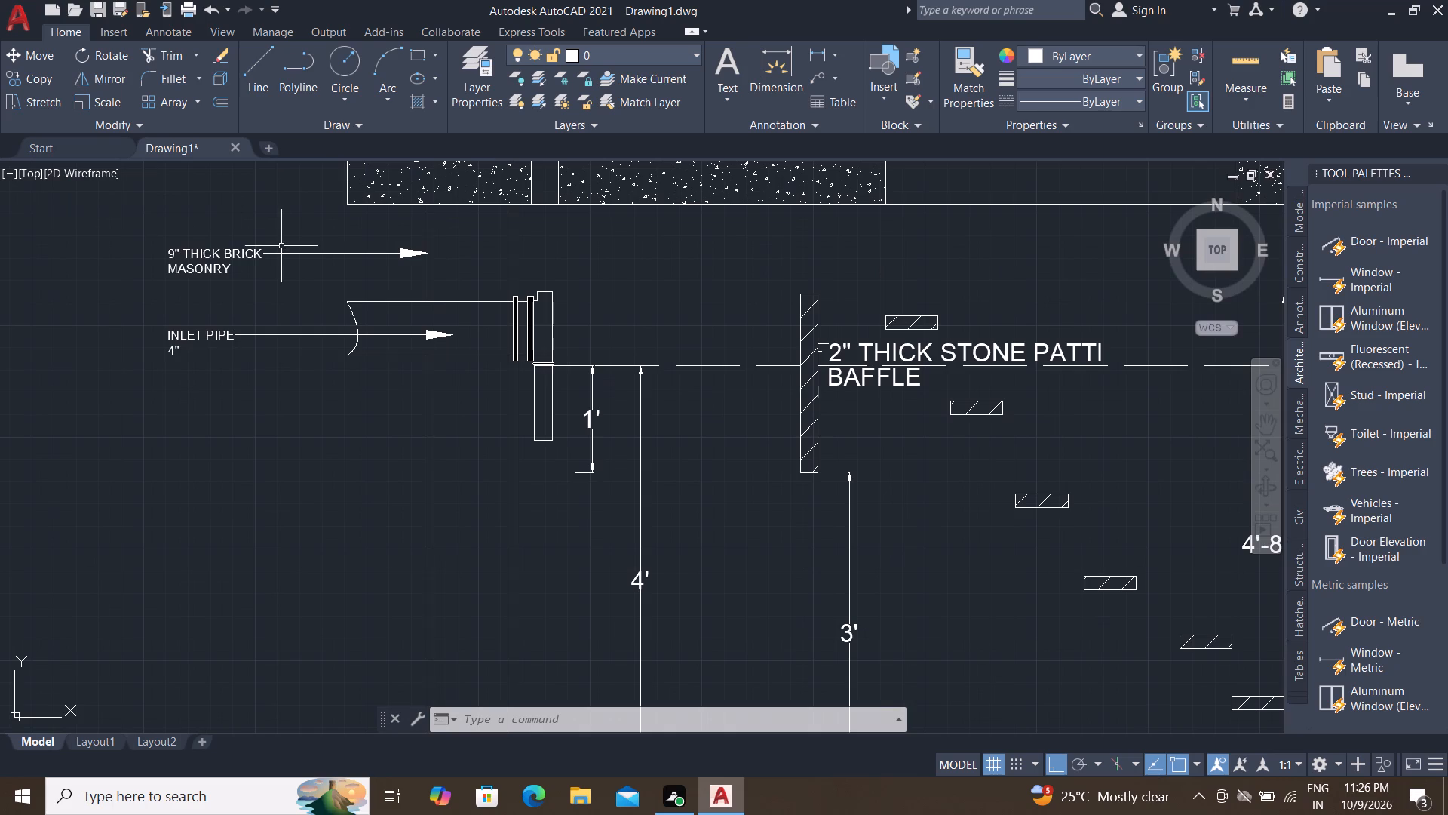
click(284, 253)
text(MI)
key(space)
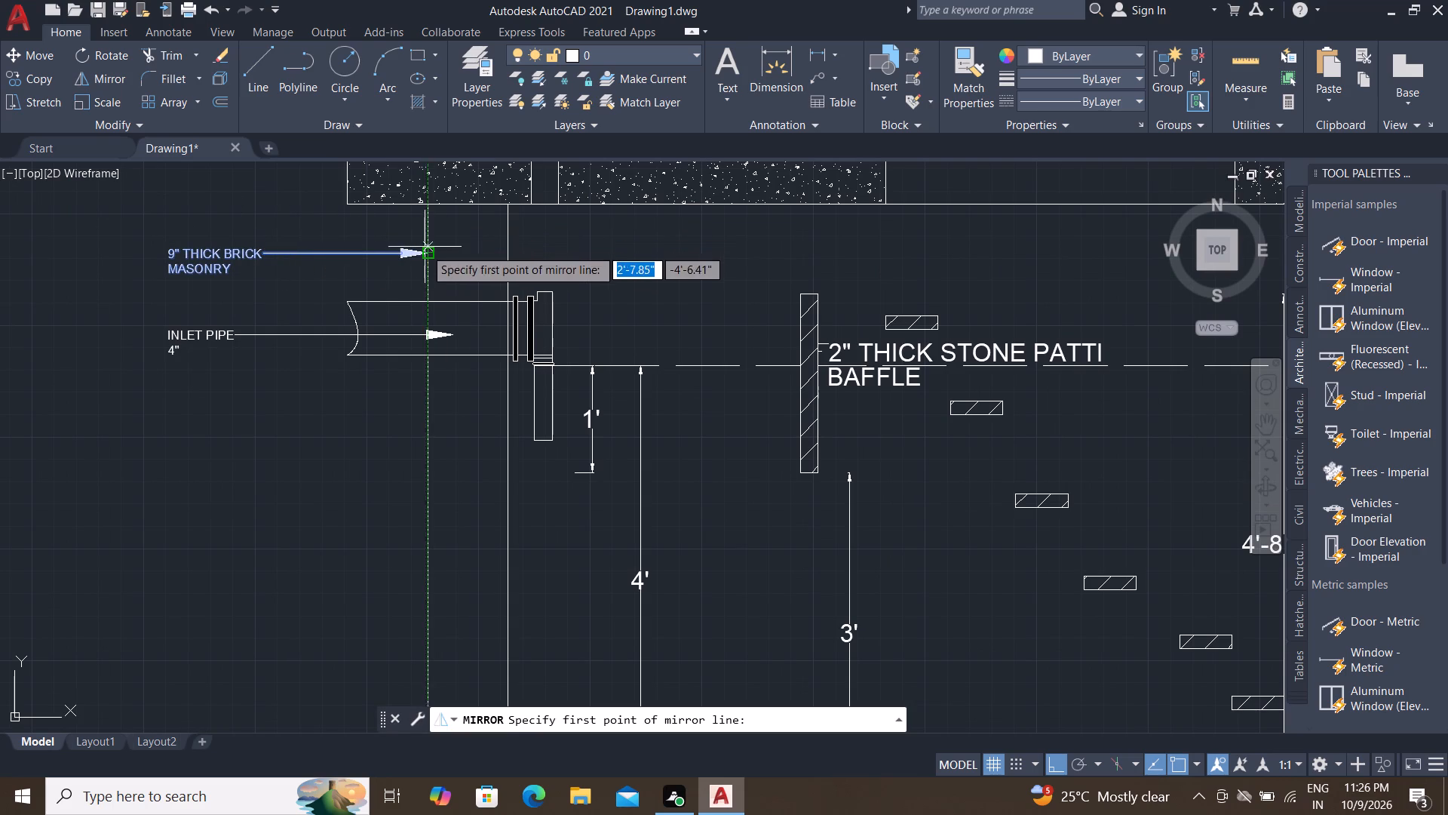
click(422, 251)
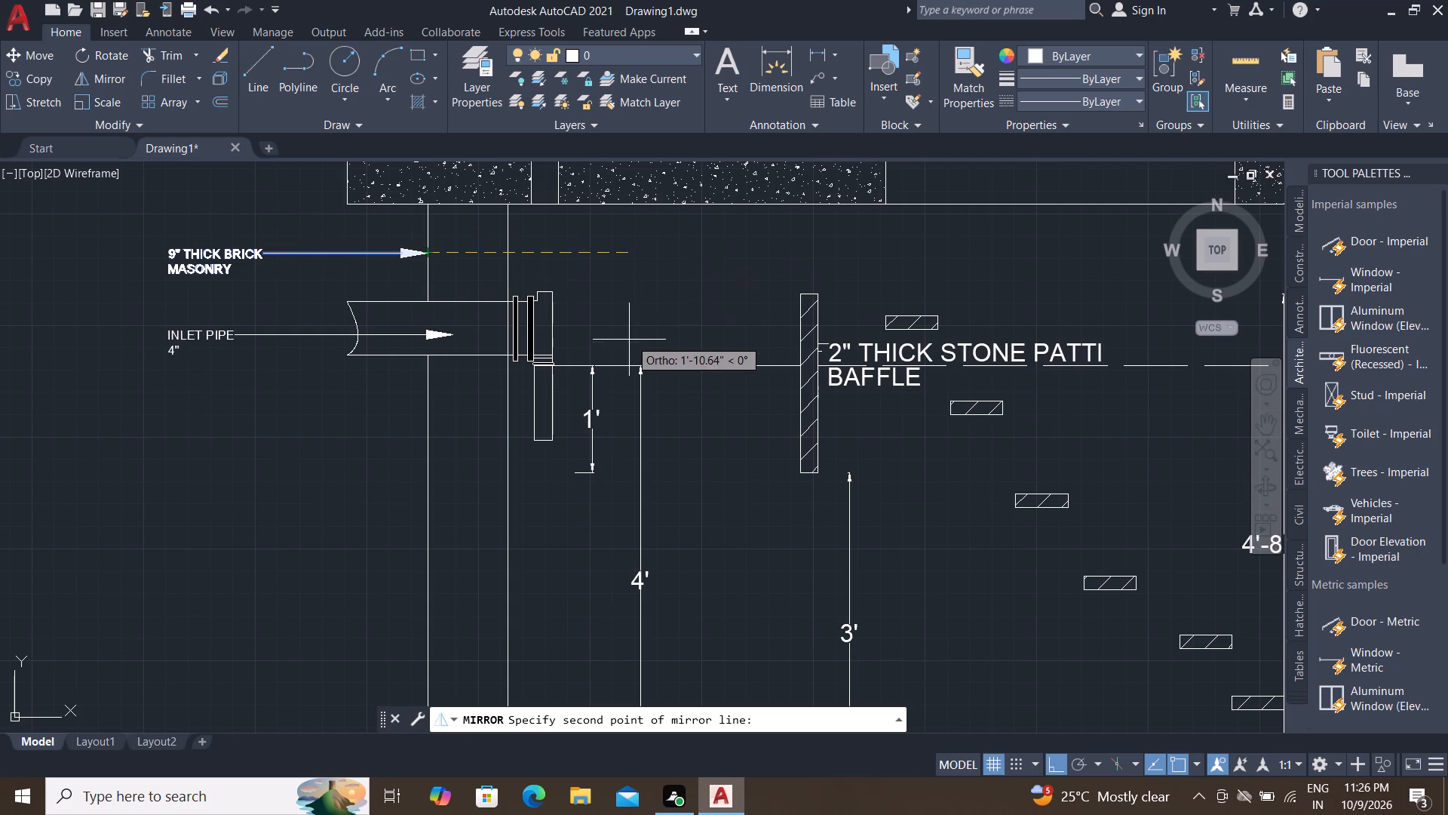
scroll(627, 329, down, 2)
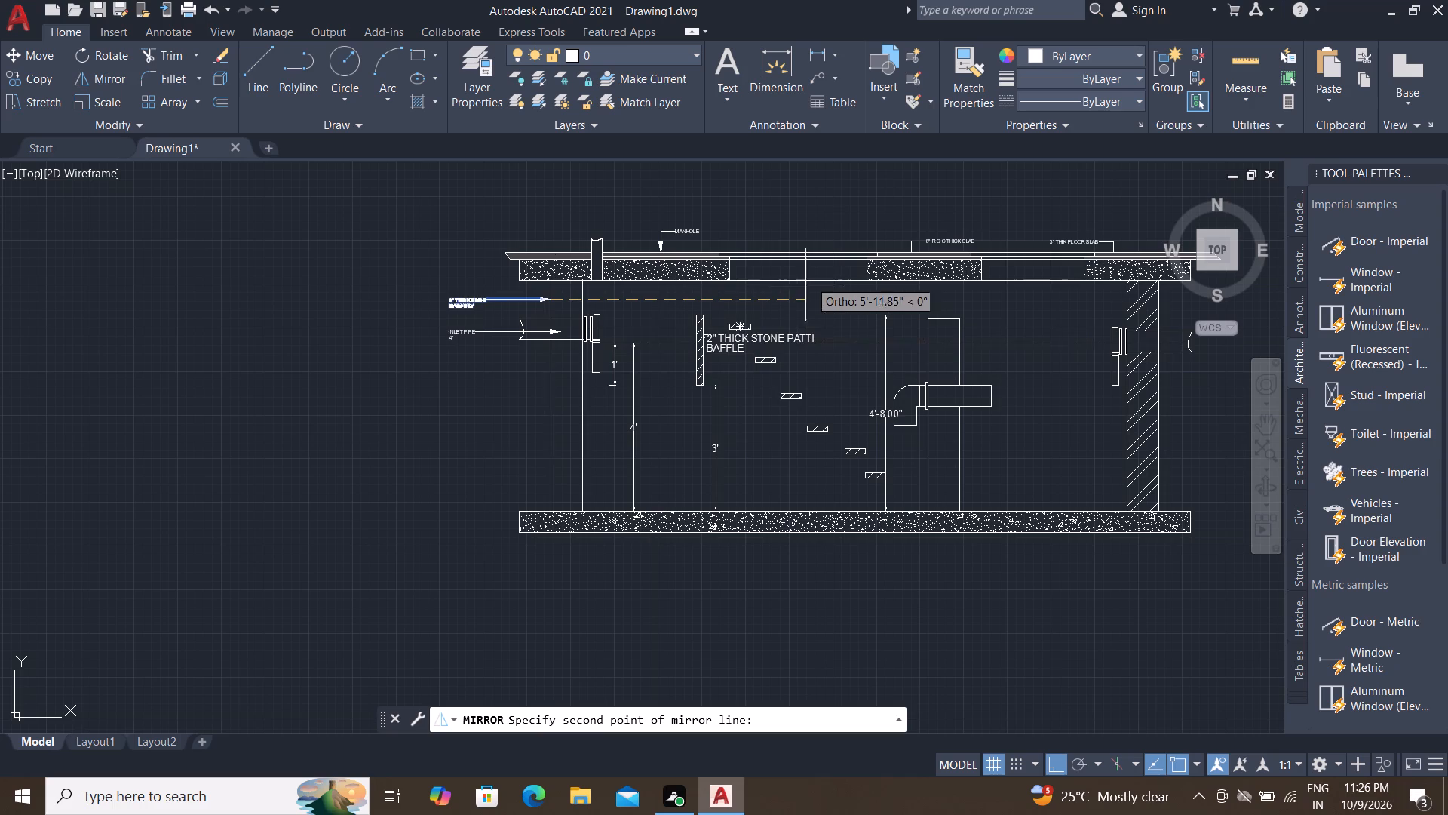
click(538, 217)
drag(553, 284, 538, 217)
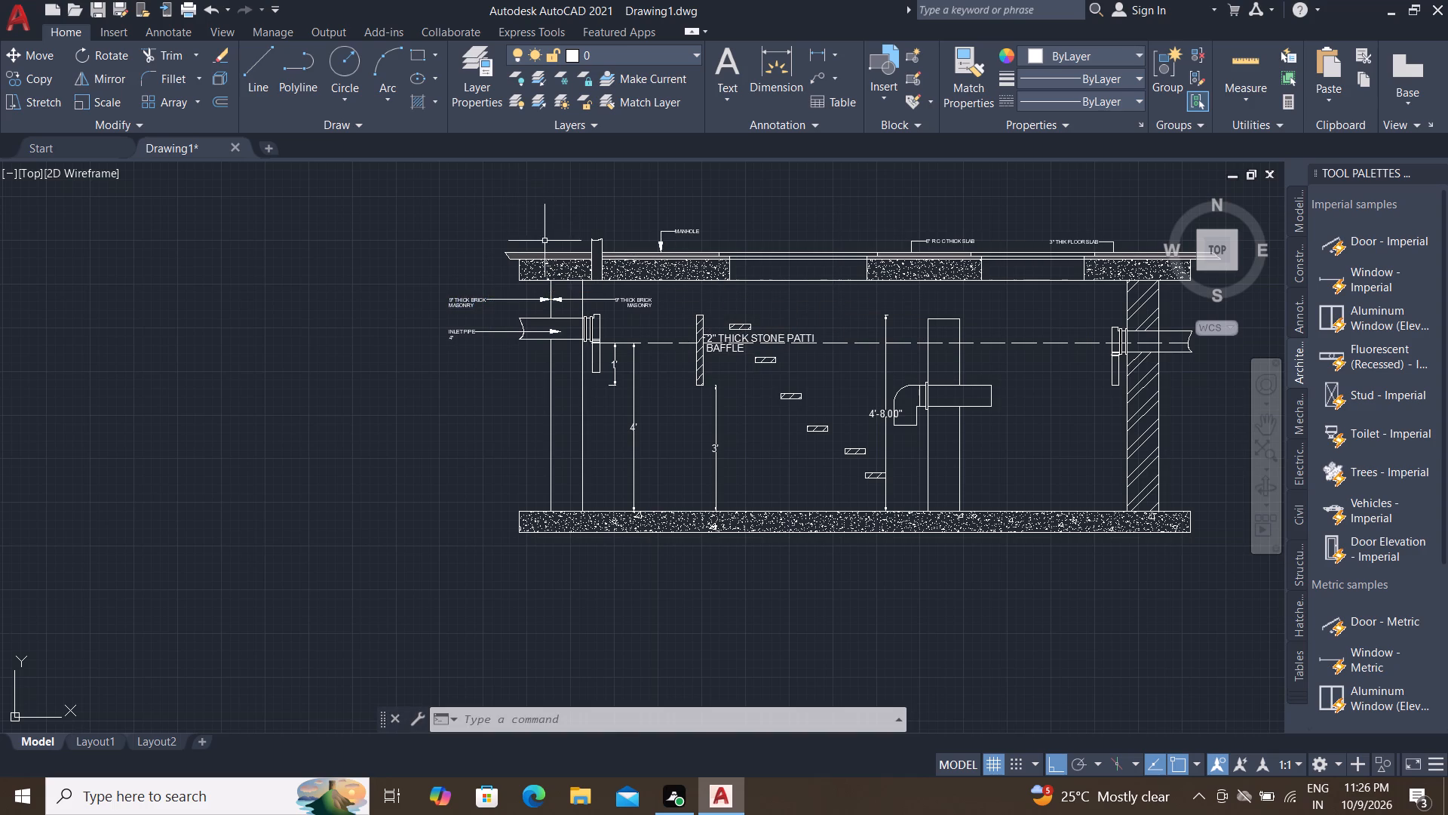
Move the mirrored brick masonry leader 14'-6" horizontally so its arrow touches the outer face of the hatched outlet-side wall.
click(572, 303)
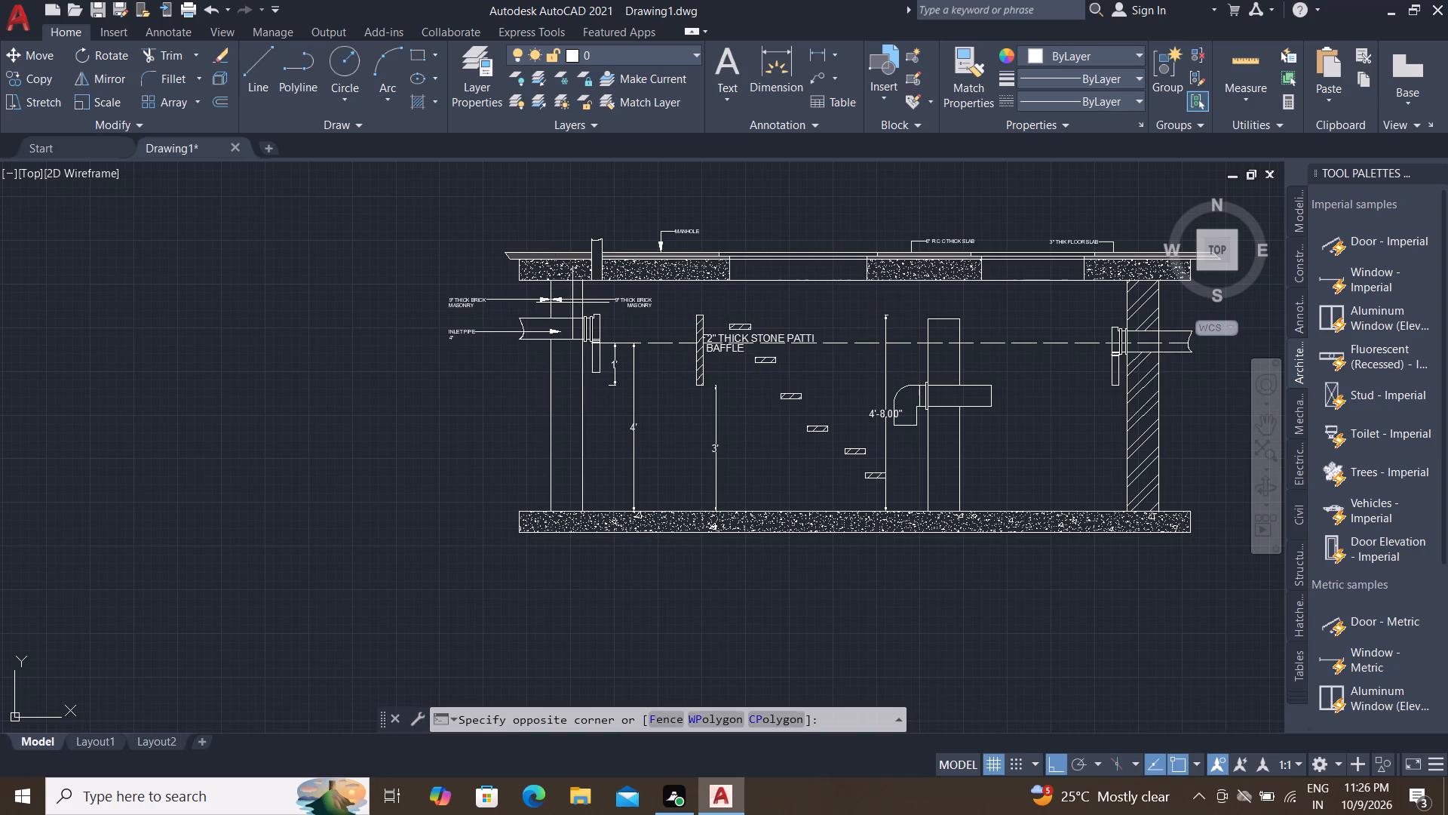
click(572, 303)
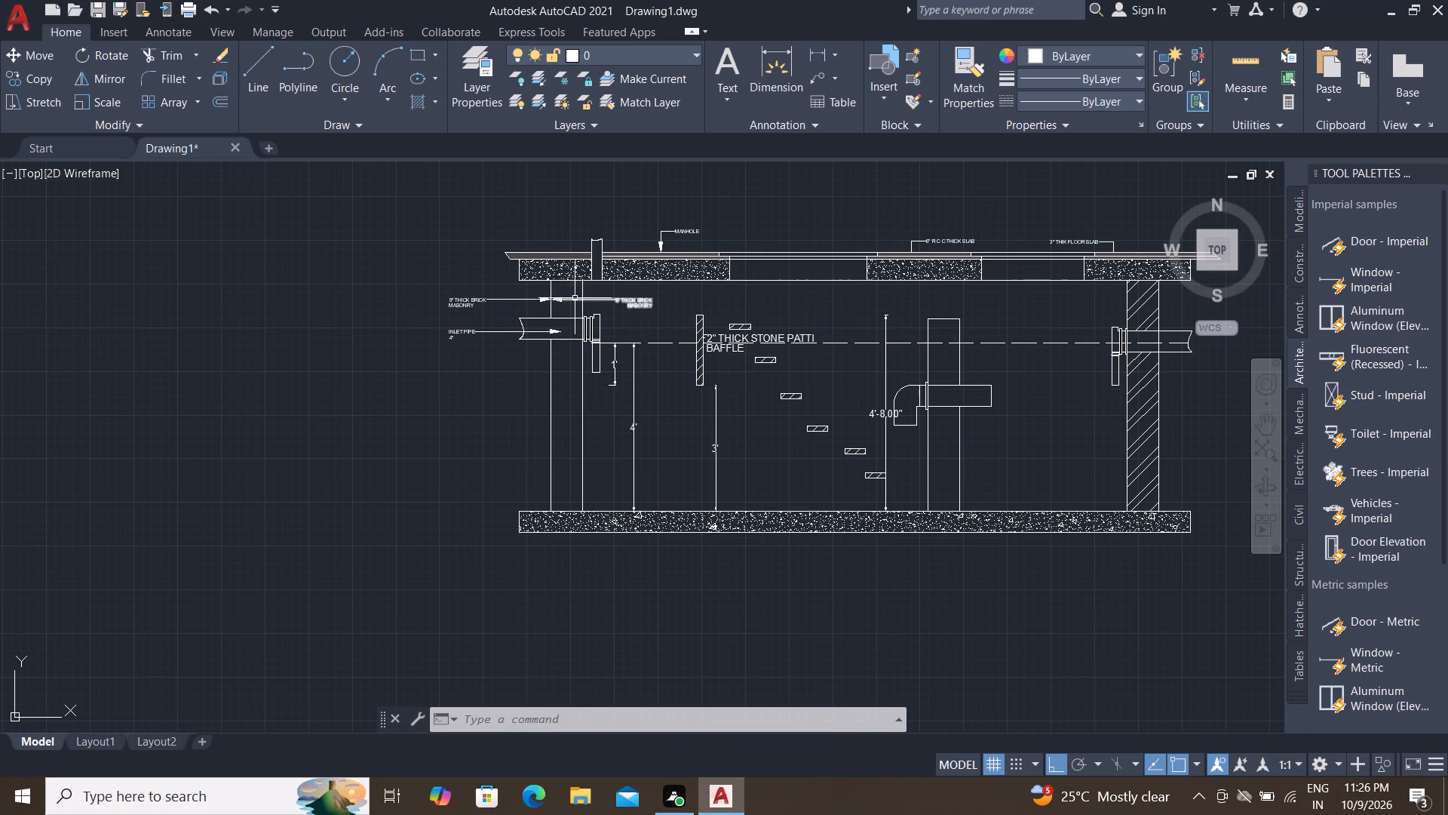
click(575, 299)
text(M)
key(space)
scroll(556, 287, up, 3)
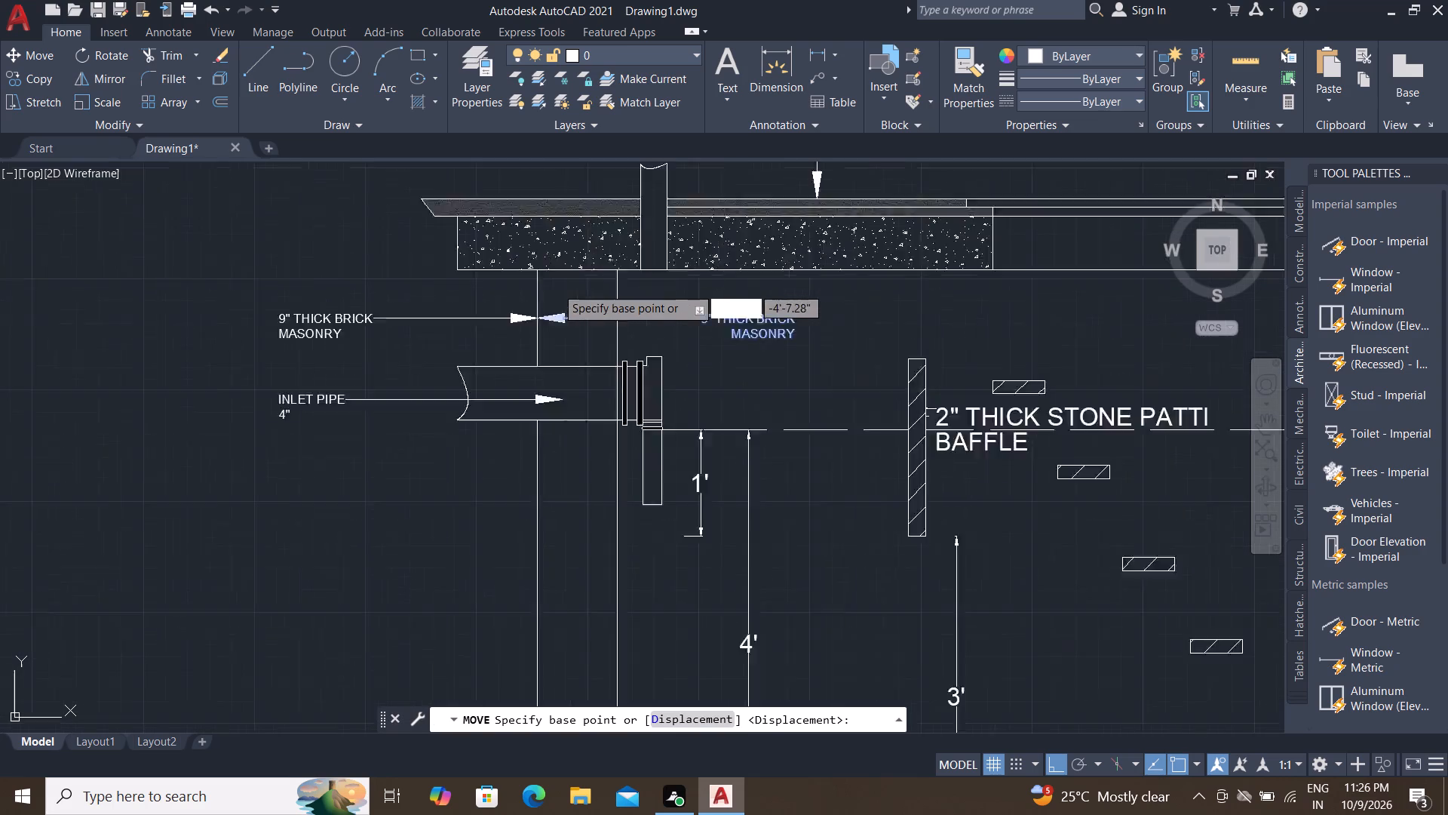
click(521, 335)
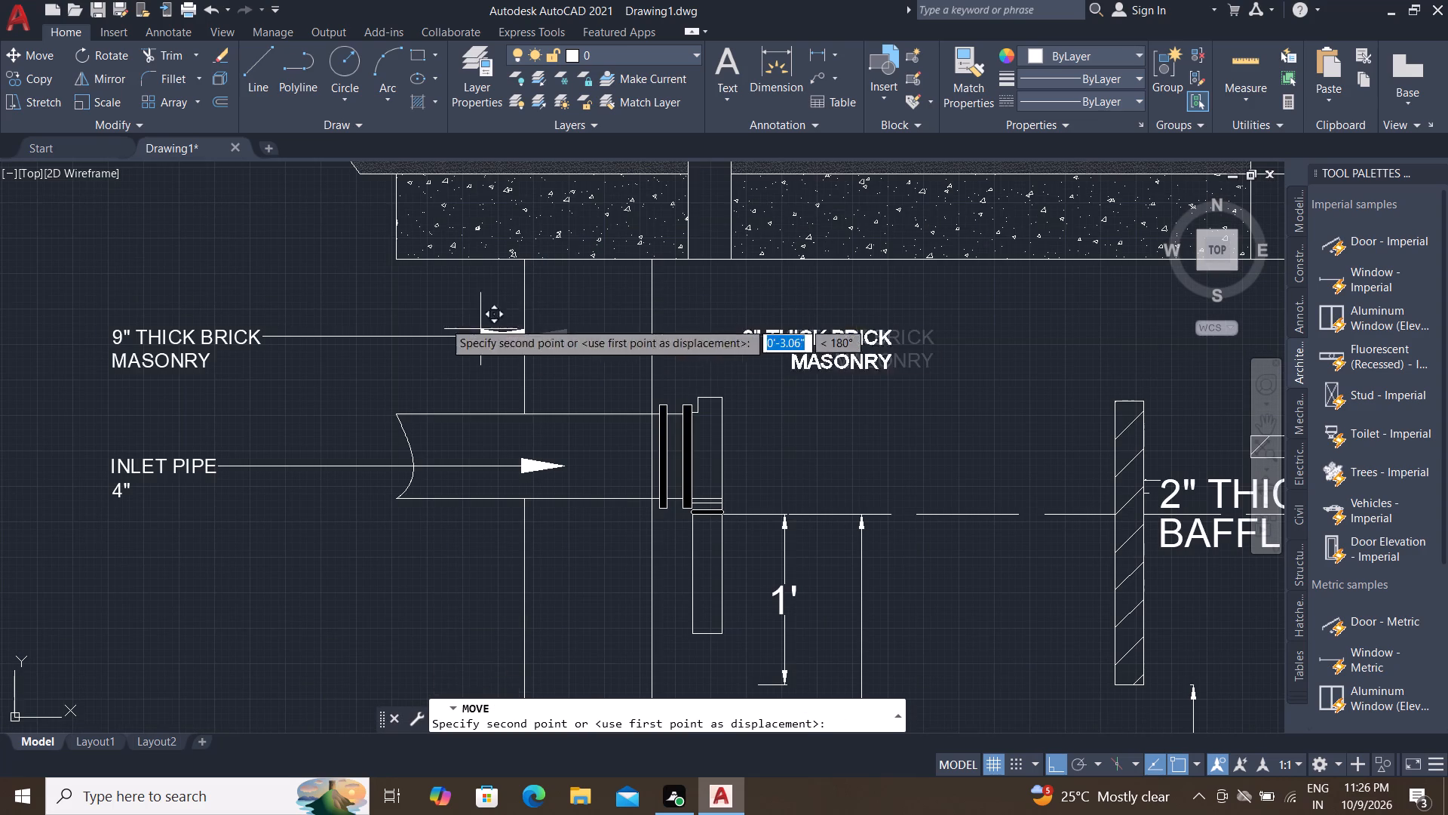
scroll(303, 284, down, 5)
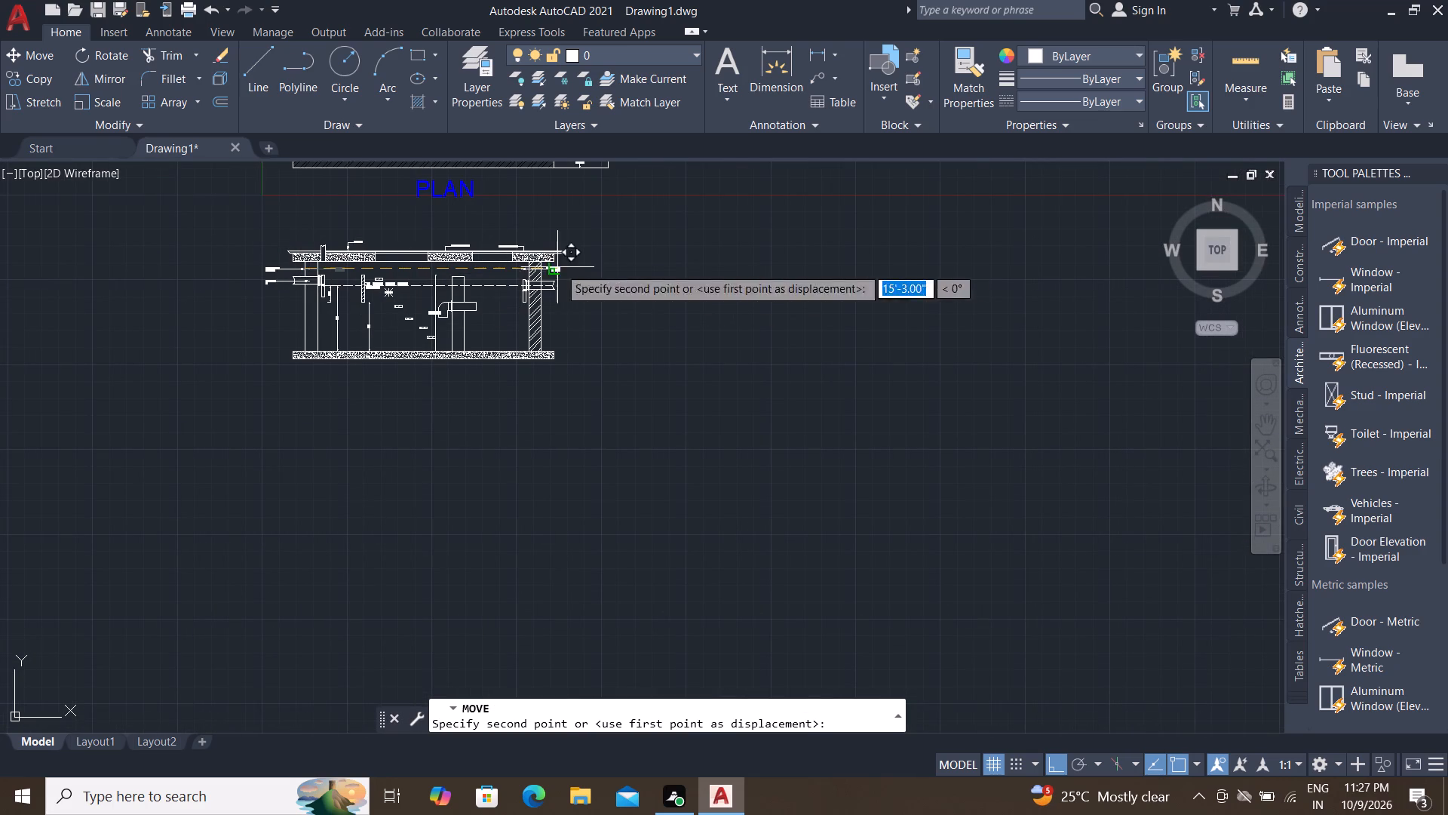
scroll(539, 278, up, 4)
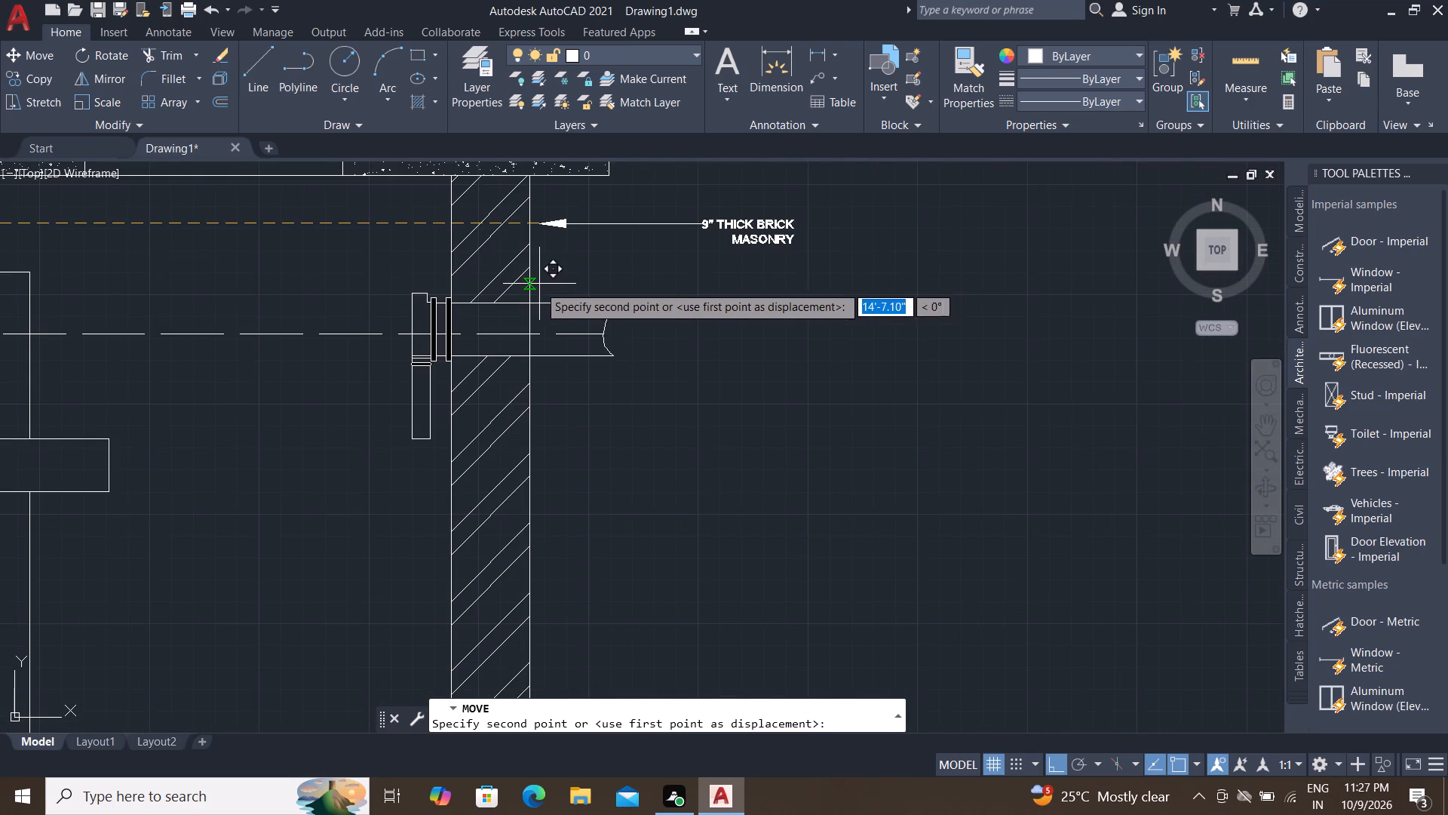
click(531, 223)
key(Escape)
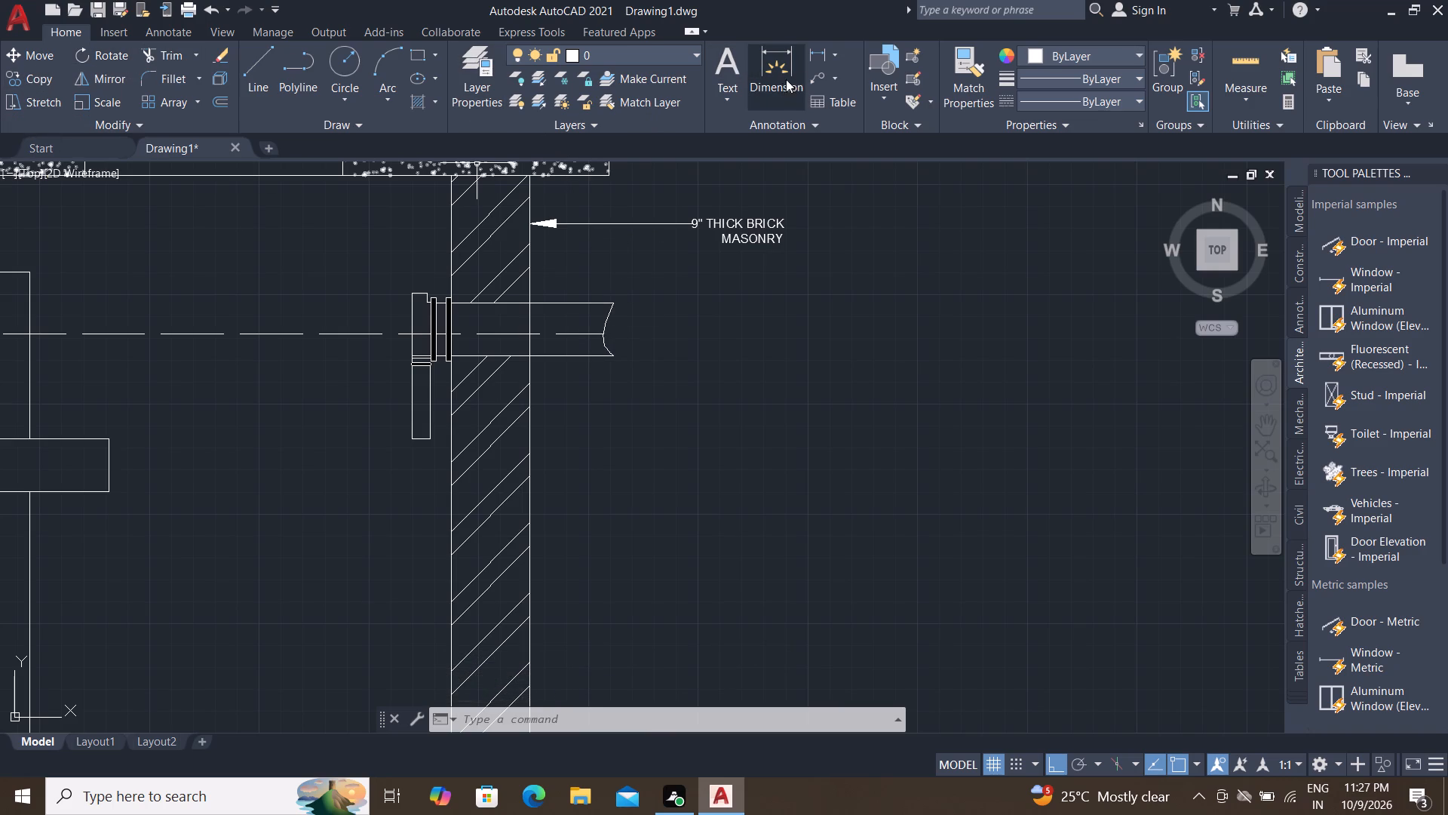
Add a multileader from the outlet pipe's broken end to outside the tank, reading OUTLET with 04" PIPE on a second line.
click(807, 81)
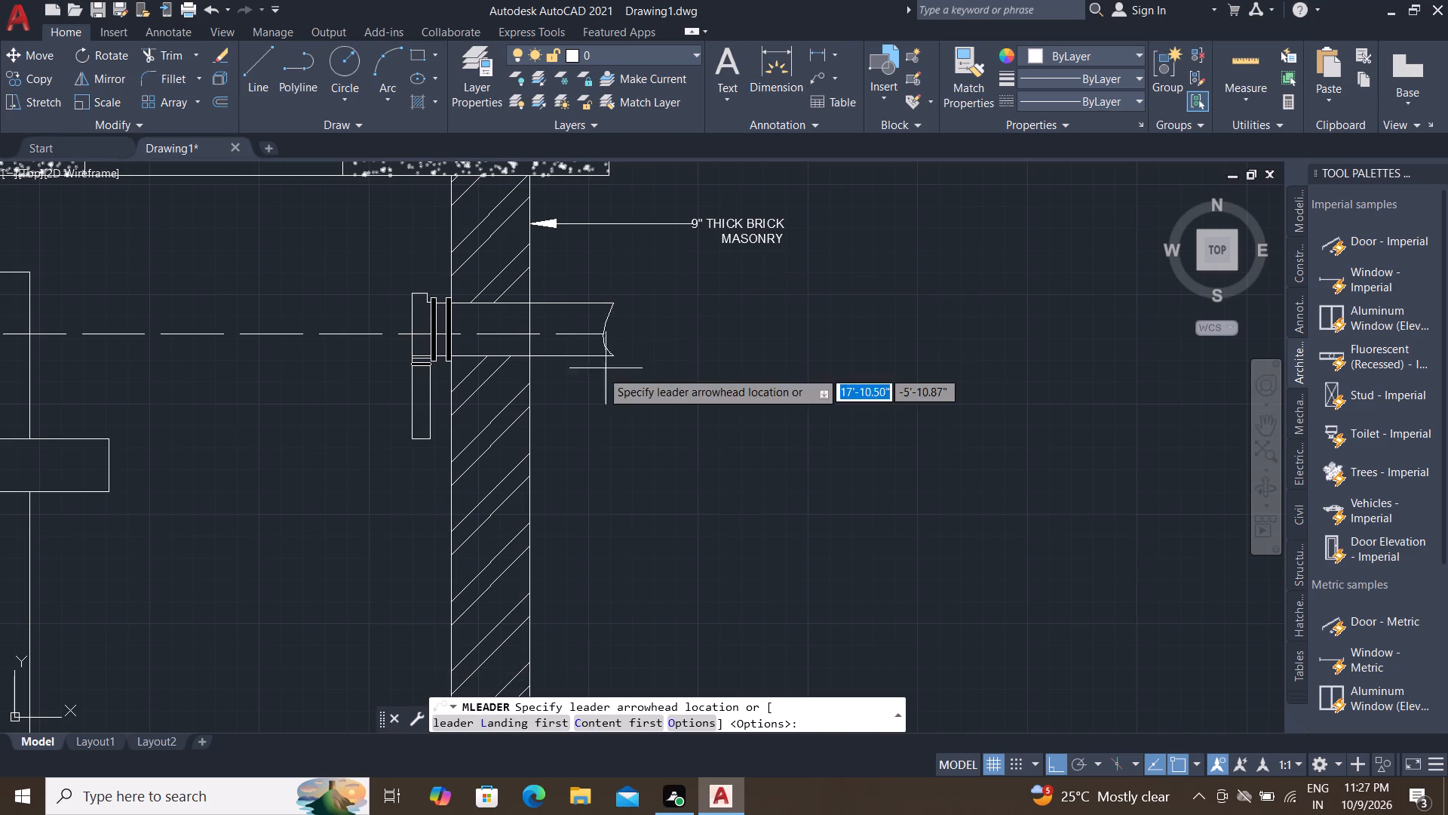
click(605, 334)
click(741, 323)
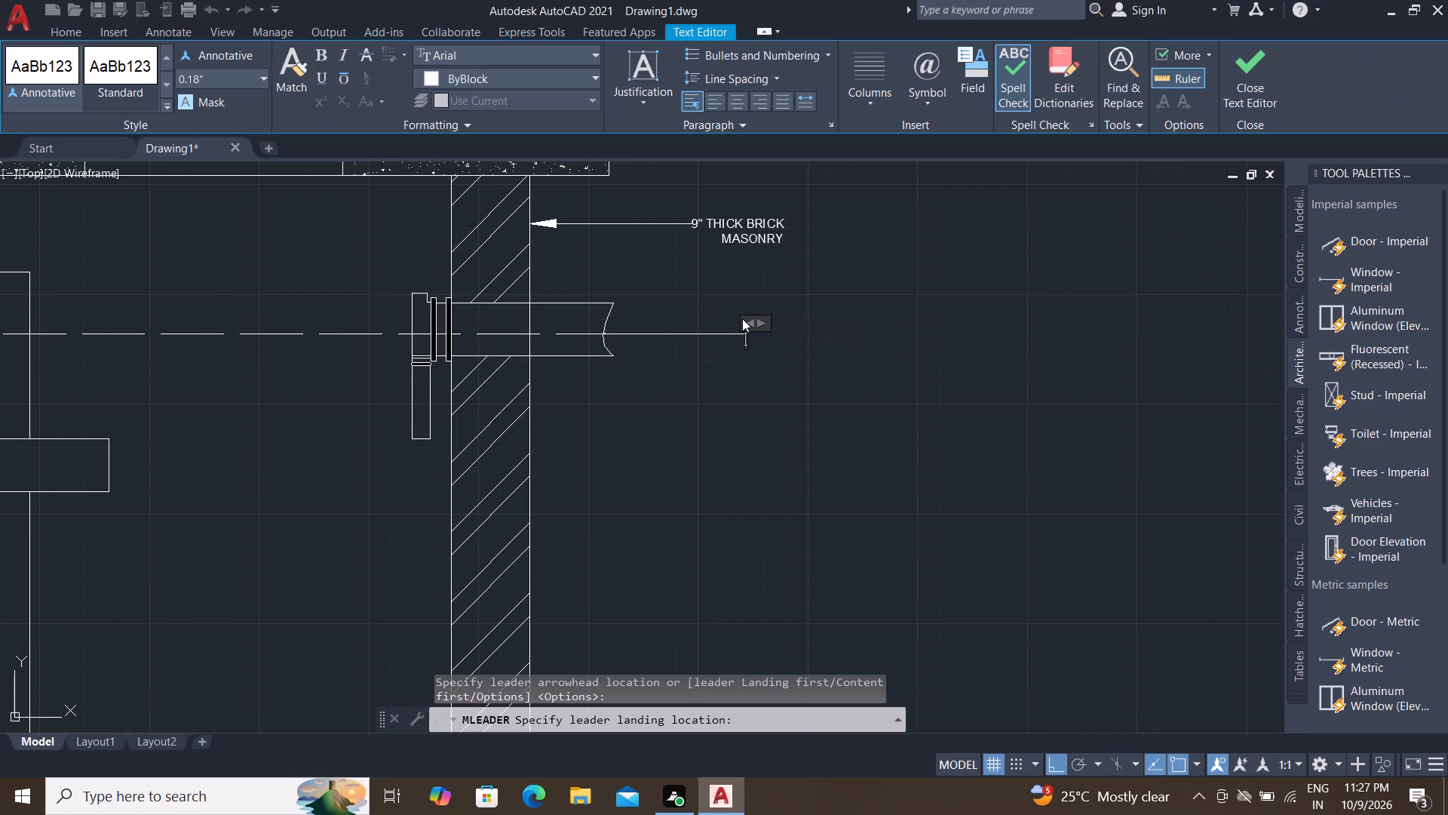
text(OUTLEYT)
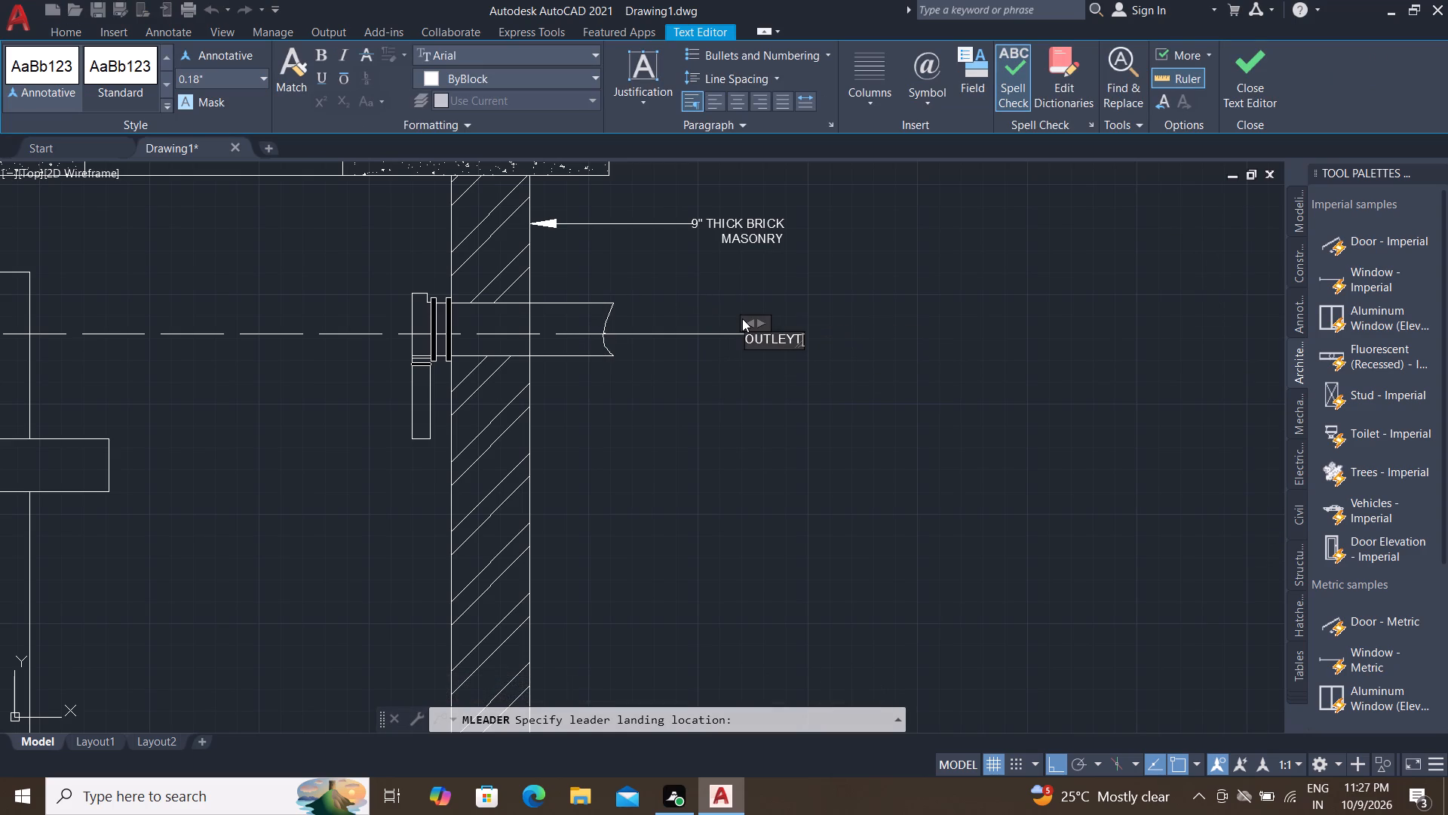
key(BackSpace)
key(BackSpace)
key(t)
key(Return)
key(0)
key(4)
text(" PIP)
key(e)
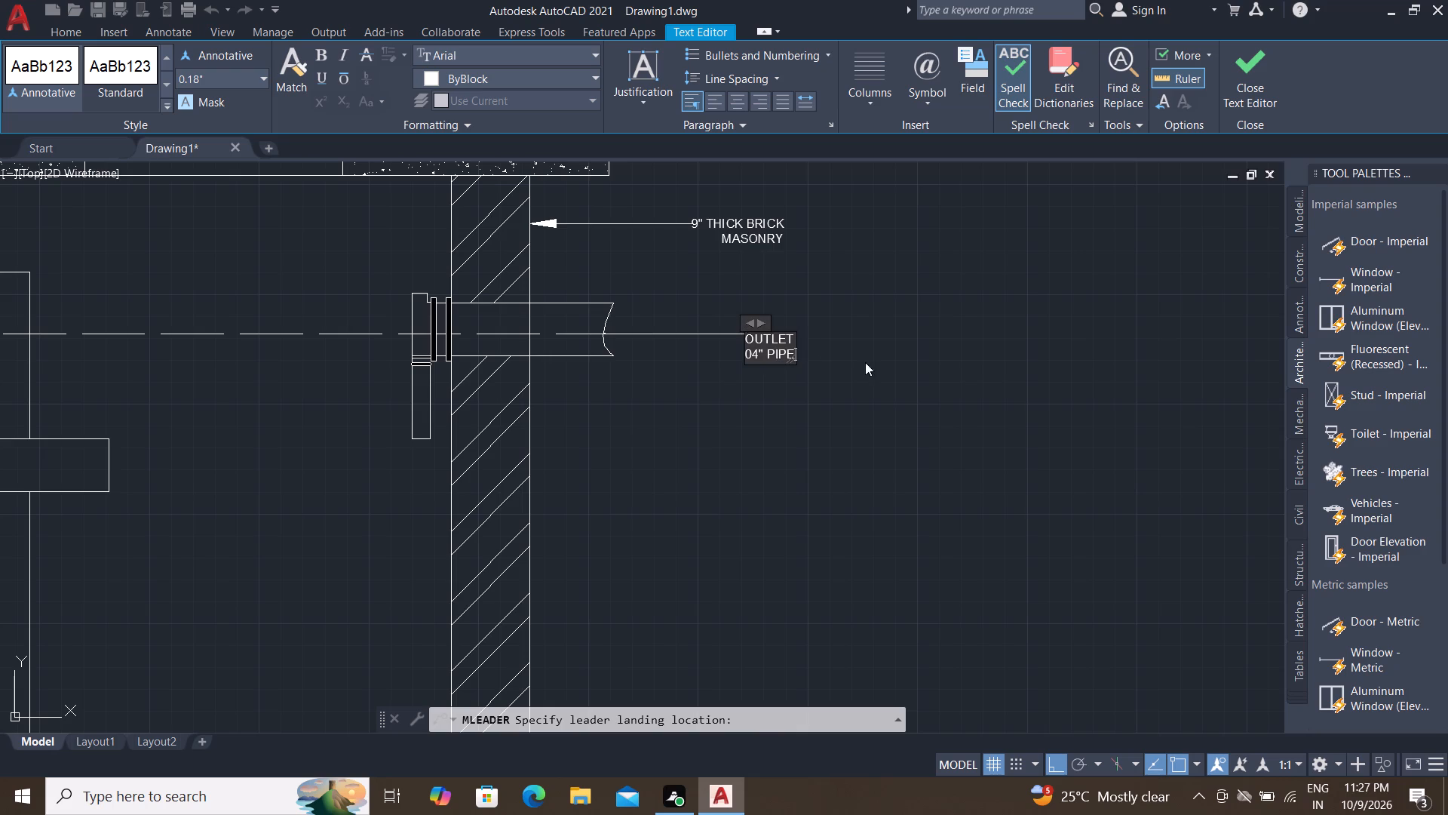
click(853, 371)
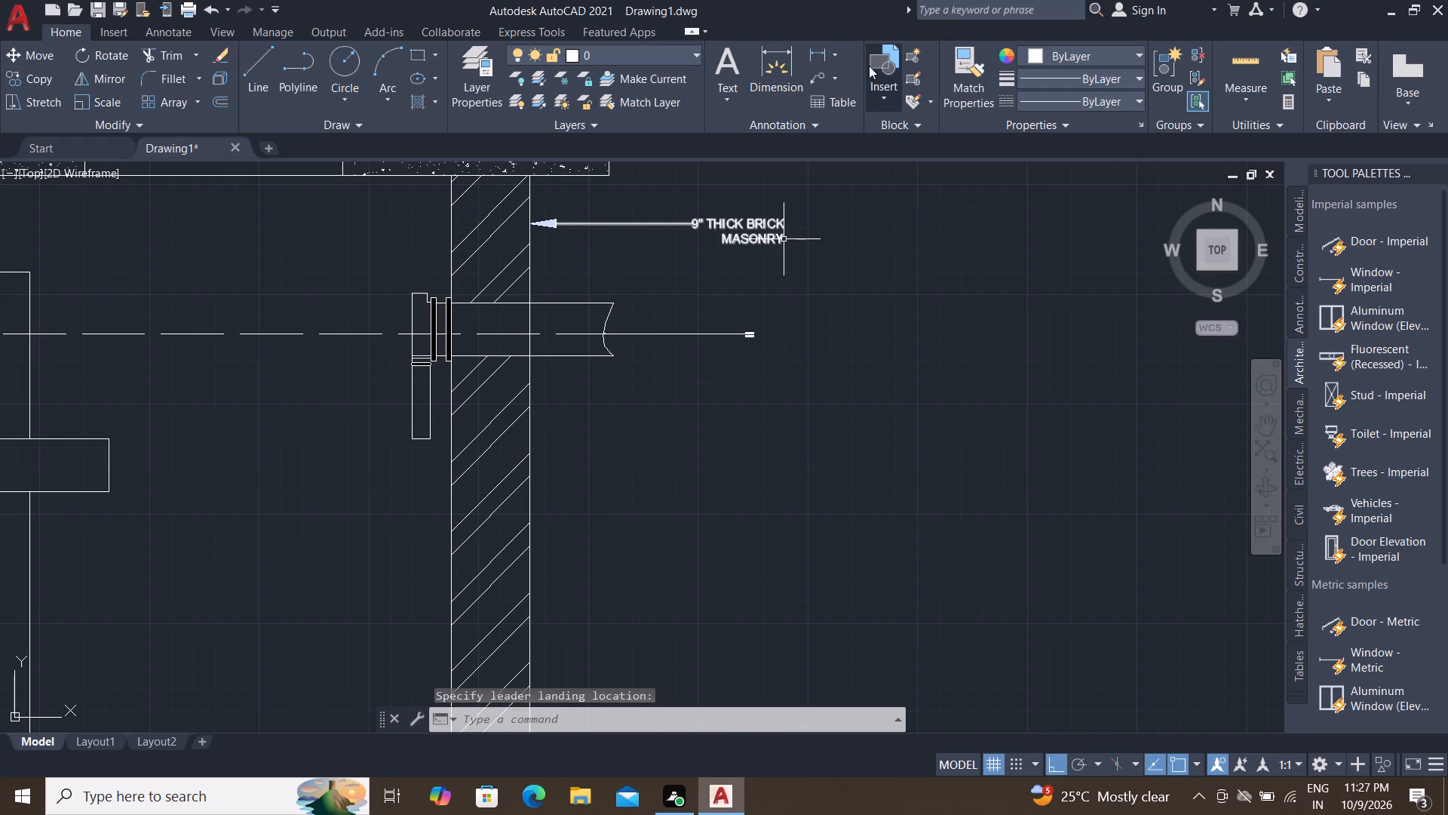
Match the properties of the outlet-side brick masonry leader onto the OUTLET leader.
click(965, 77)
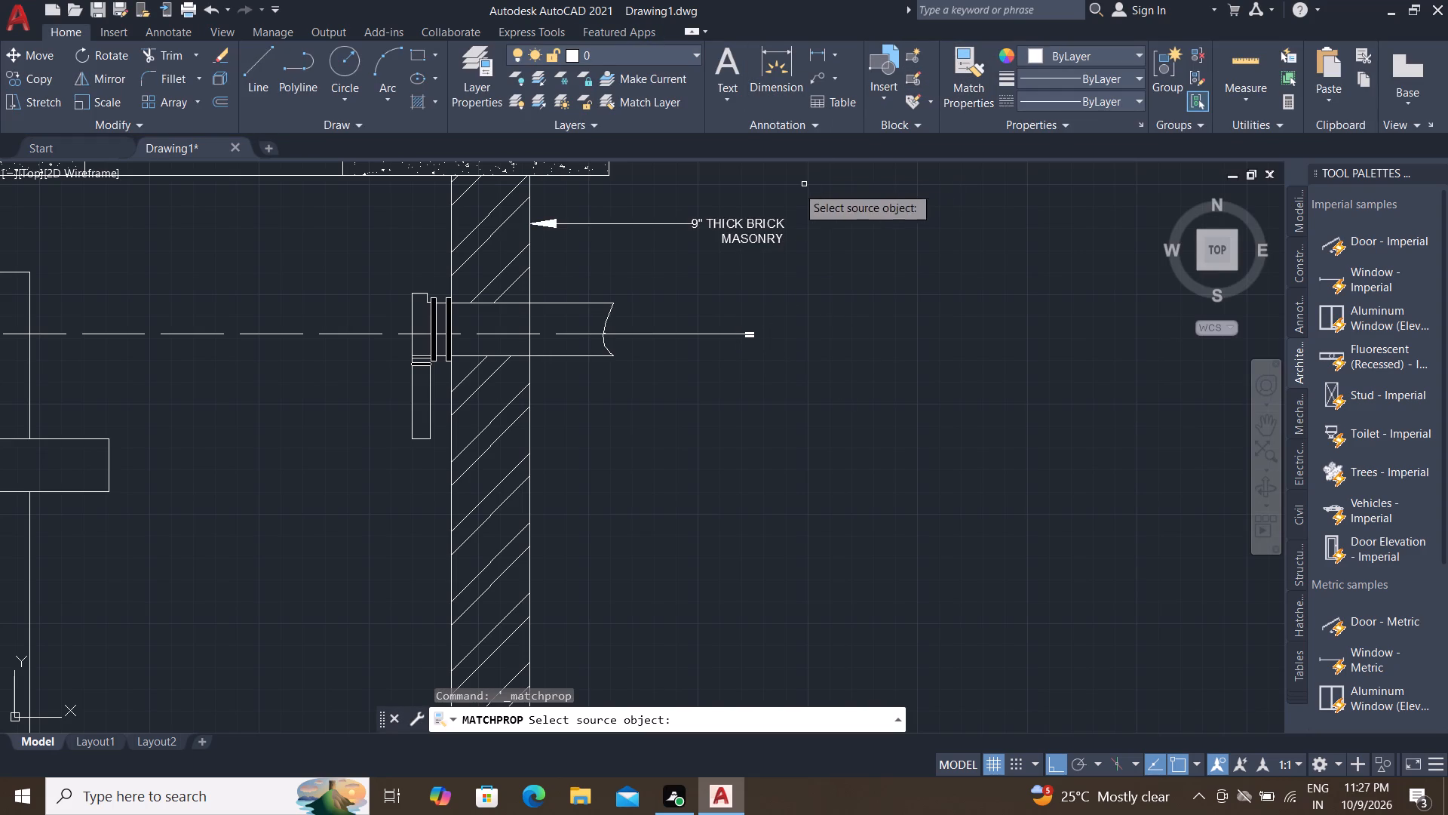
click(772, 226)
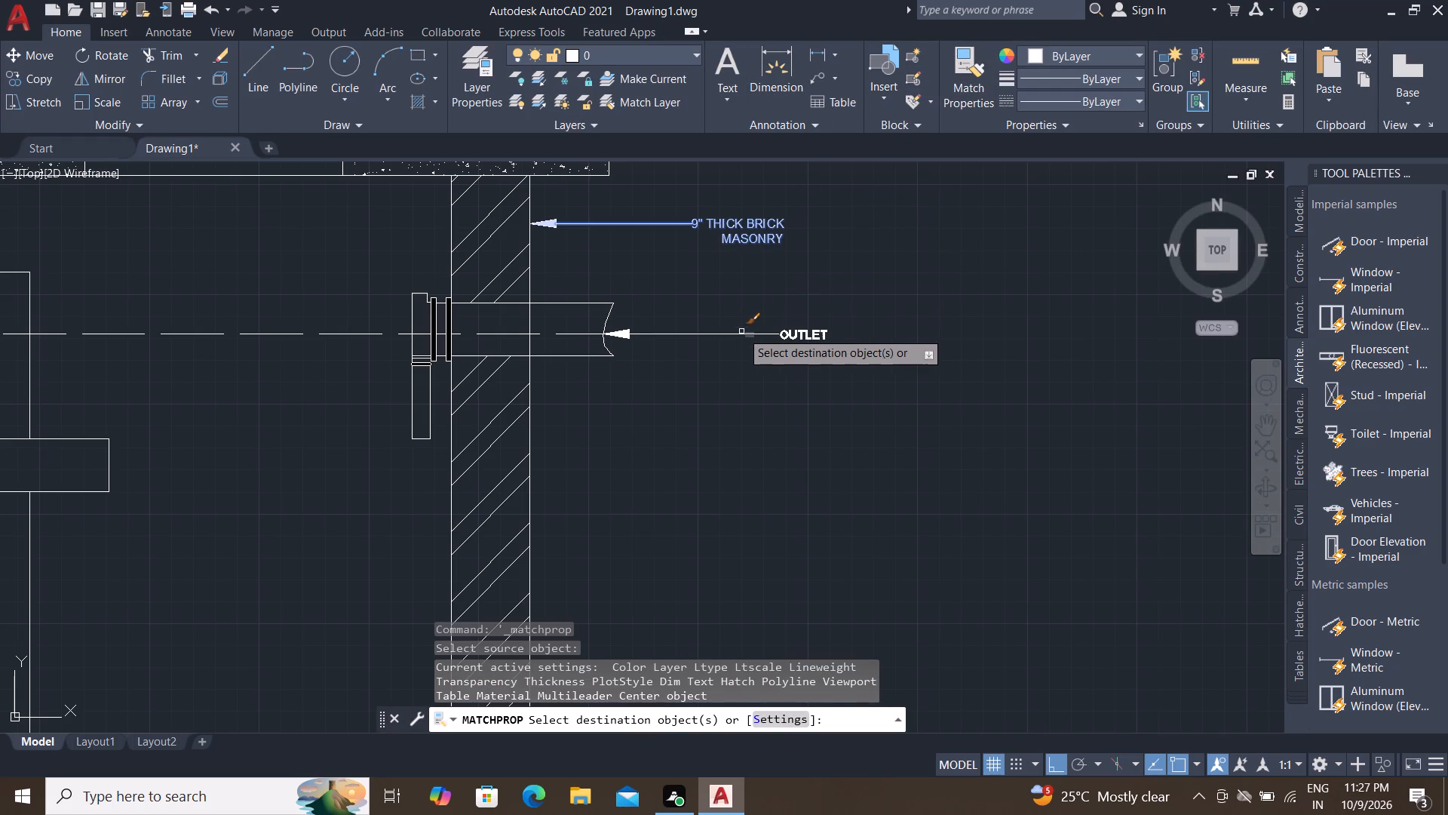
click(741, 335)
key(Escape)
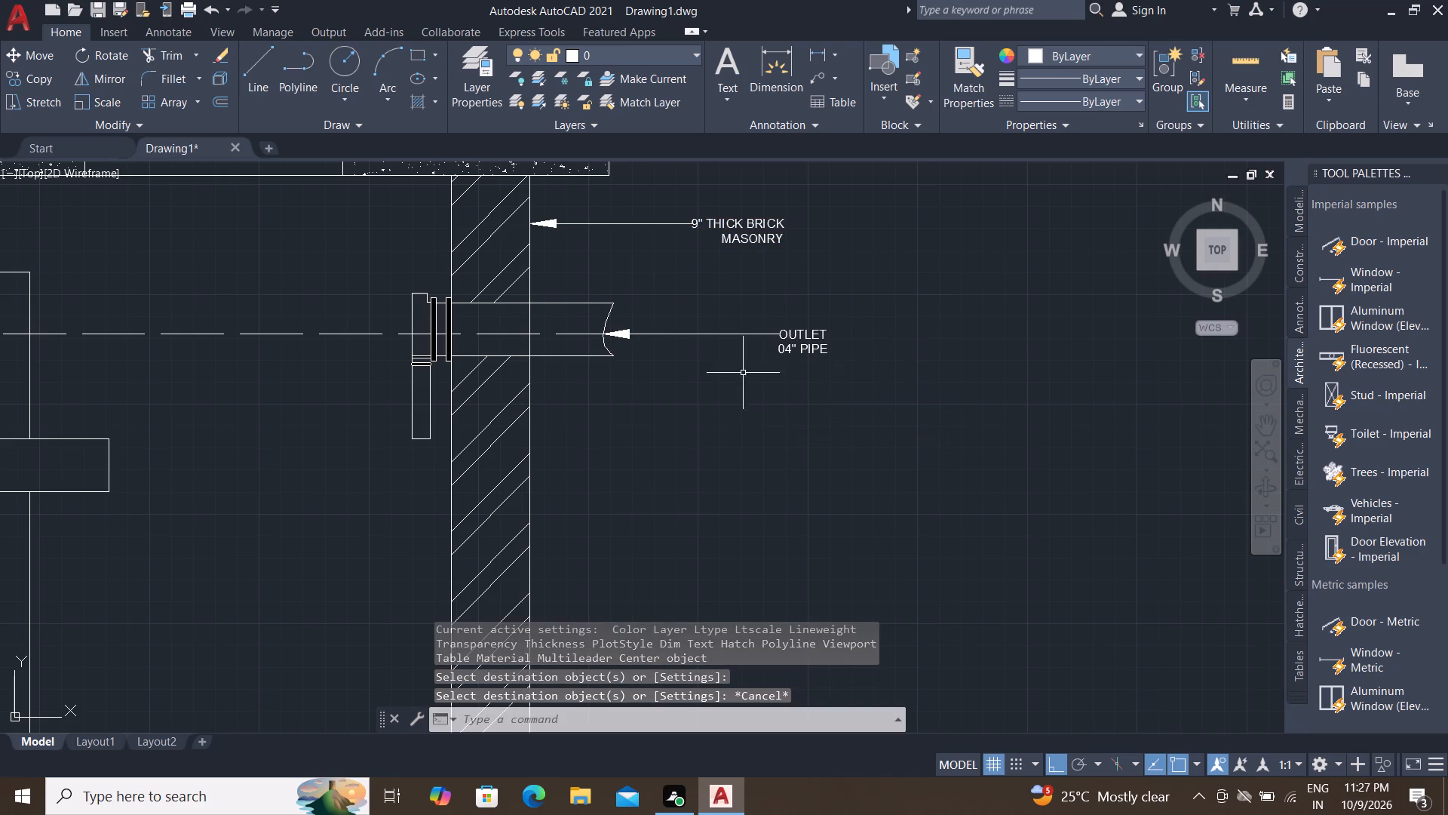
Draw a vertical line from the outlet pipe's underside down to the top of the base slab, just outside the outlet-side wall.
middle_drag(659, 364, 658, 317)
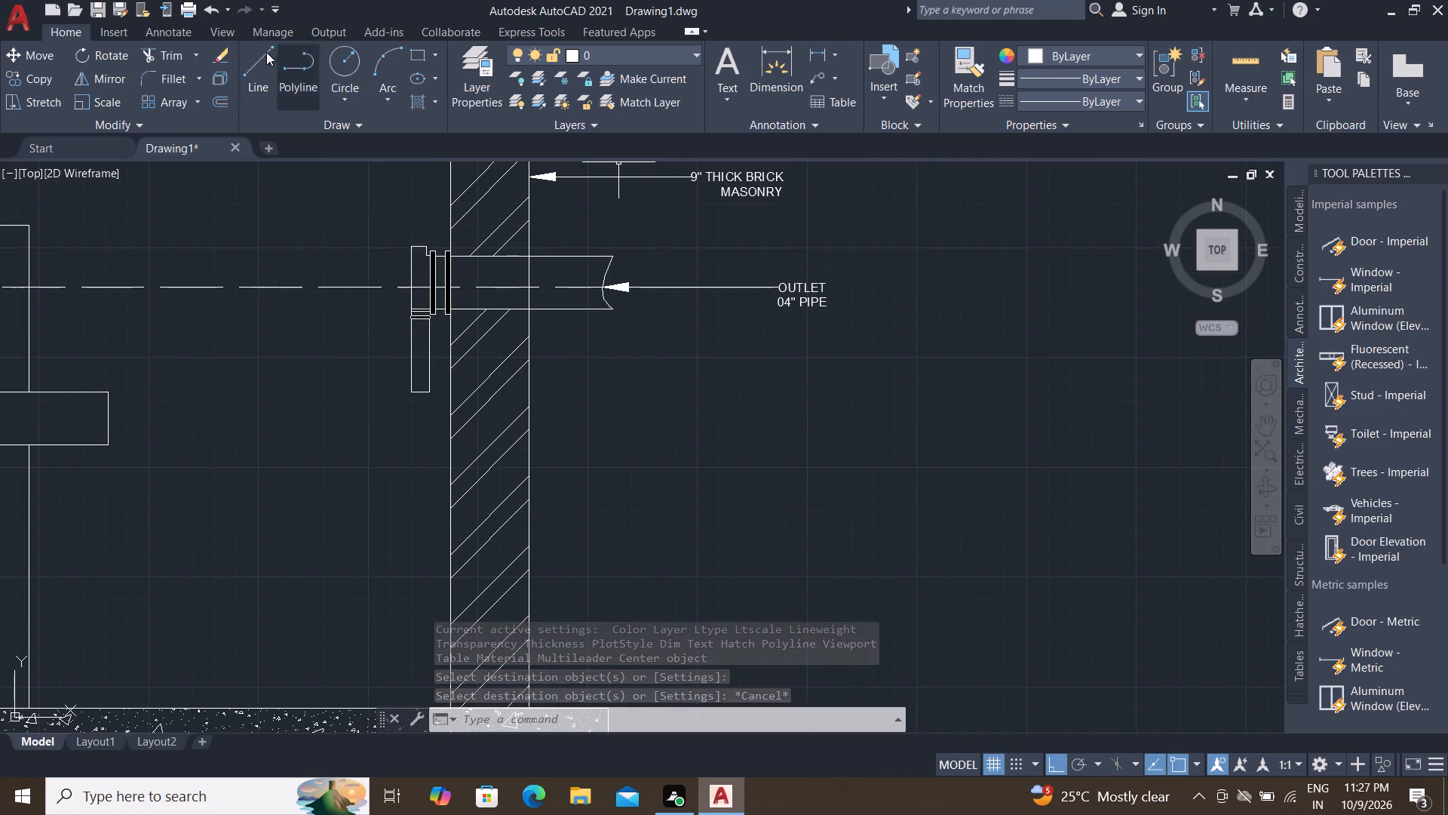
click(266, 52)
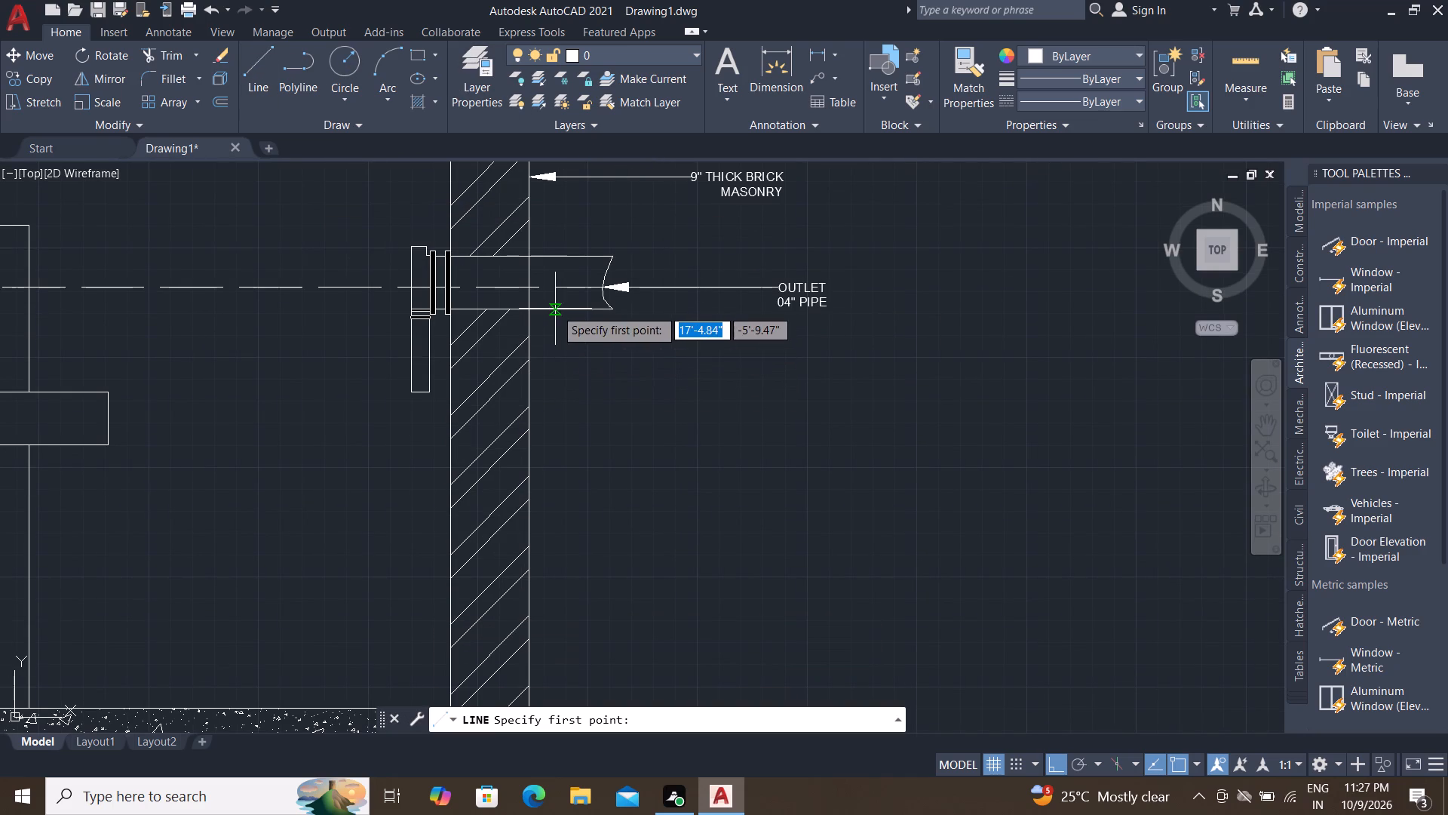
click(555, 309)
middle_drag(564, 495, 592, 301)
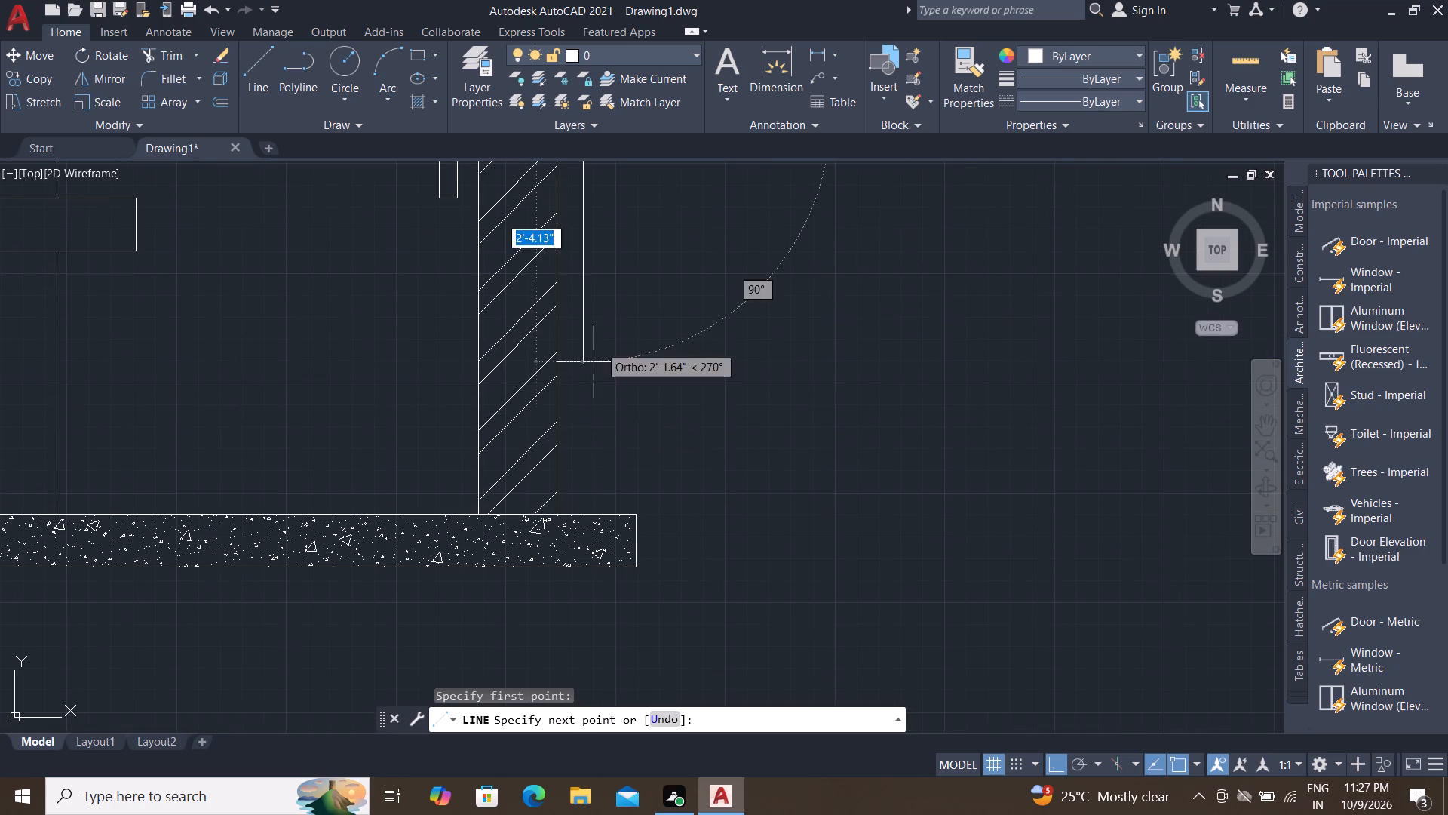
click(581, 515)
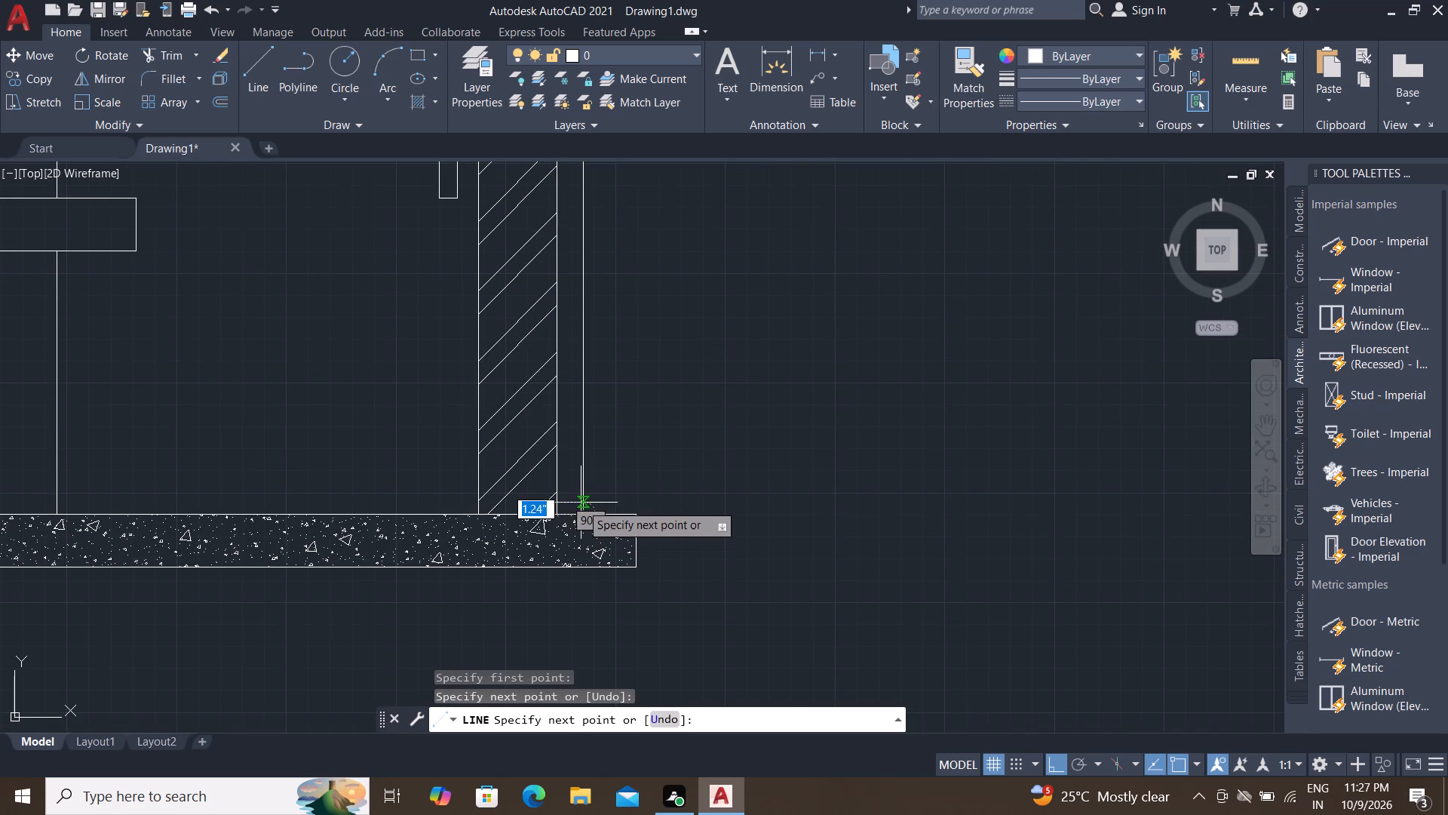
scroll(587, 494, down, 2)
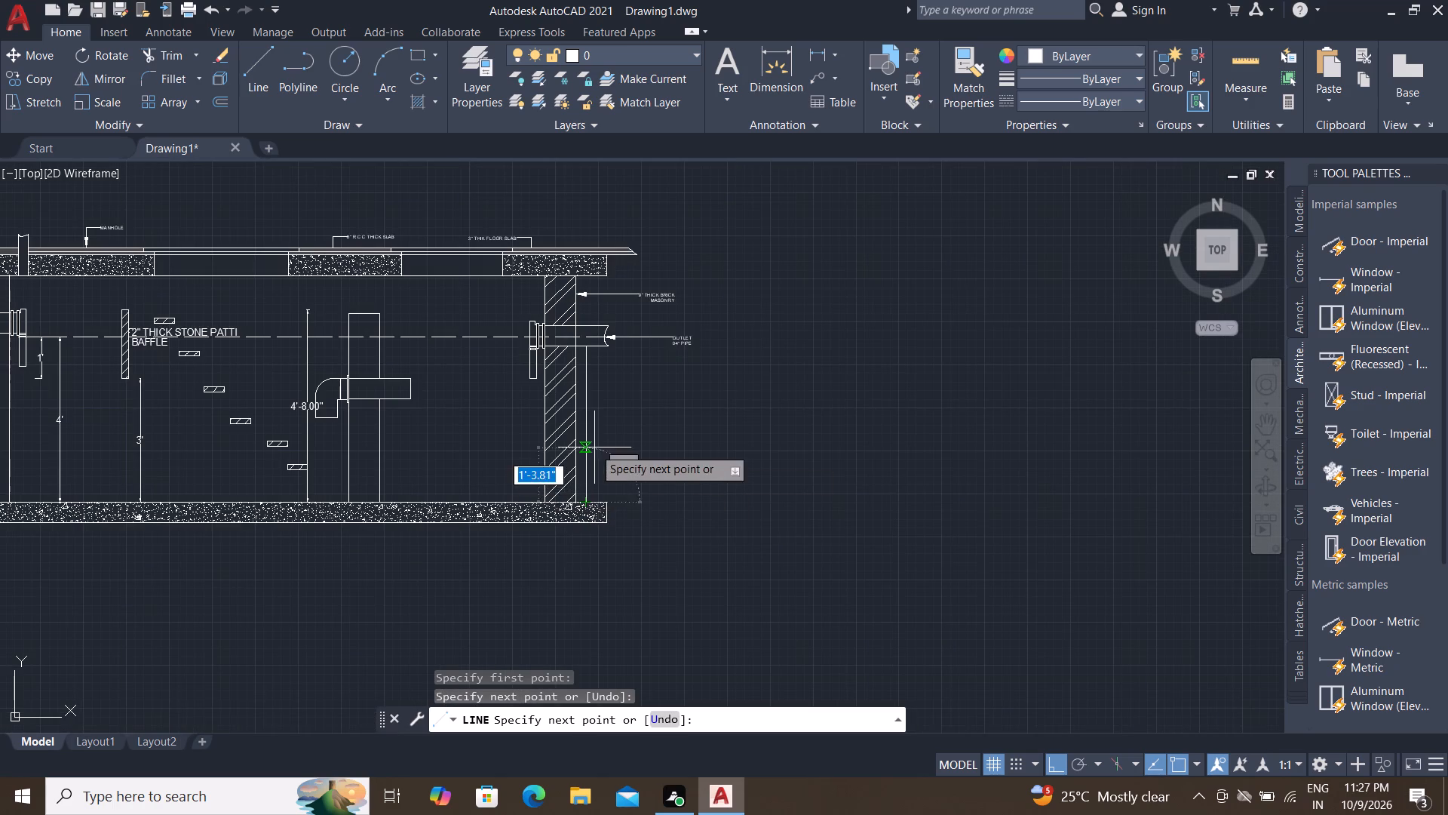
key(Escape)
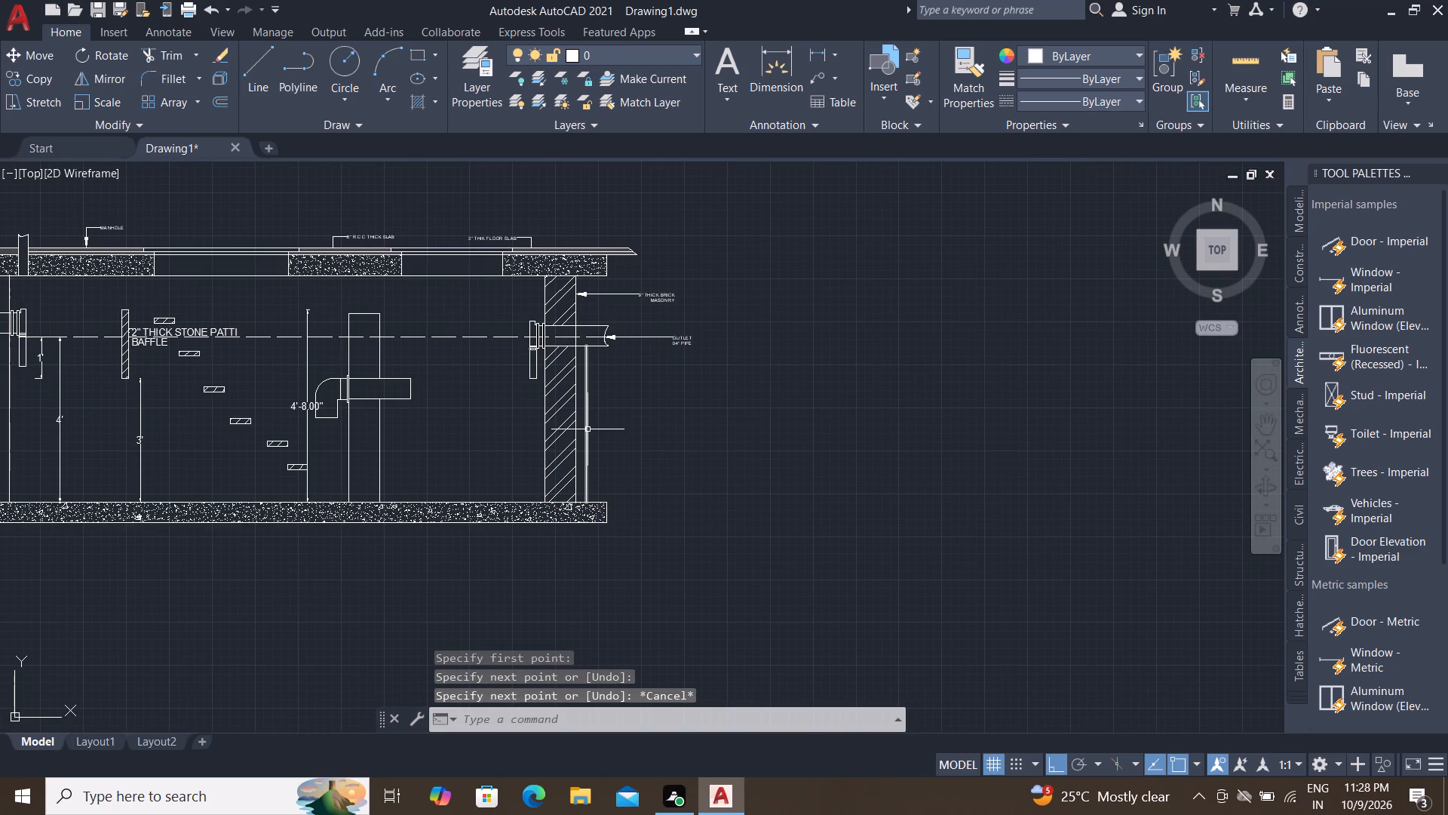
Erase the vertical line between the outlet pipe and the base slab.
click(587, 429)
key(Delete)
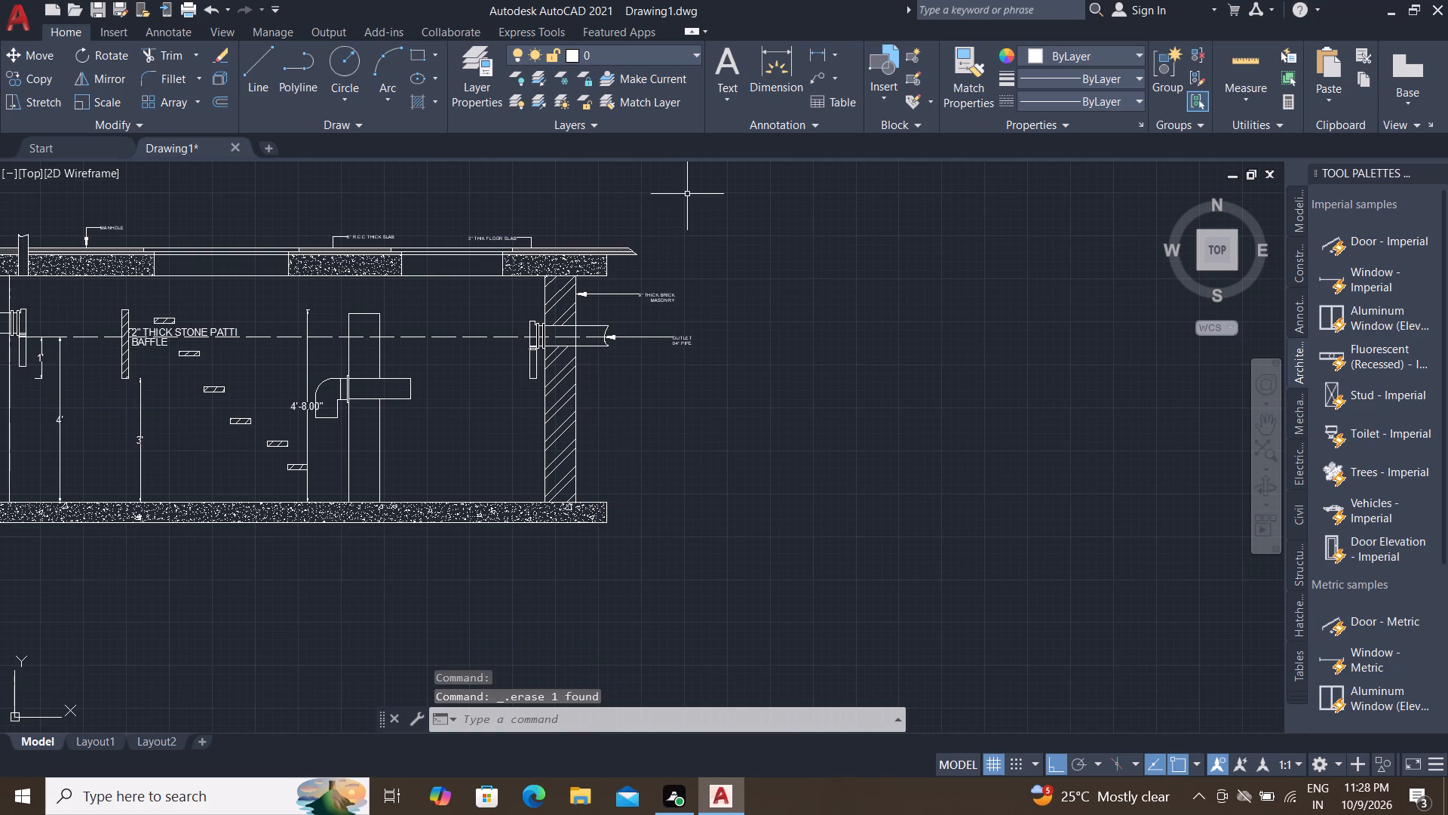
Dimension the height from the base slab's top to the outlet pipe's underside, placing the dimension line just outside the outlet-side wall.
click(818, 49)
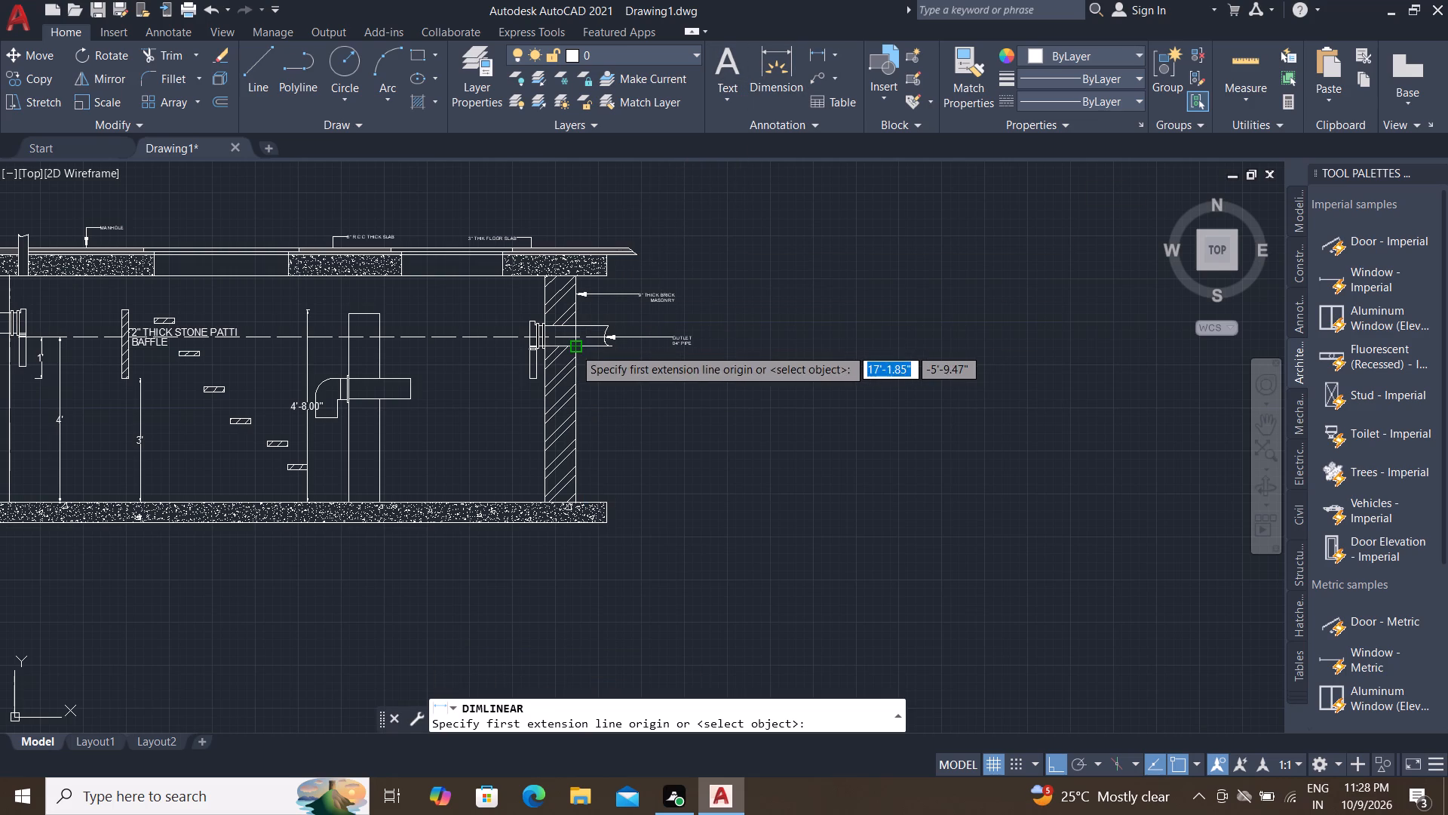
drag(574, 348, 572, 356)
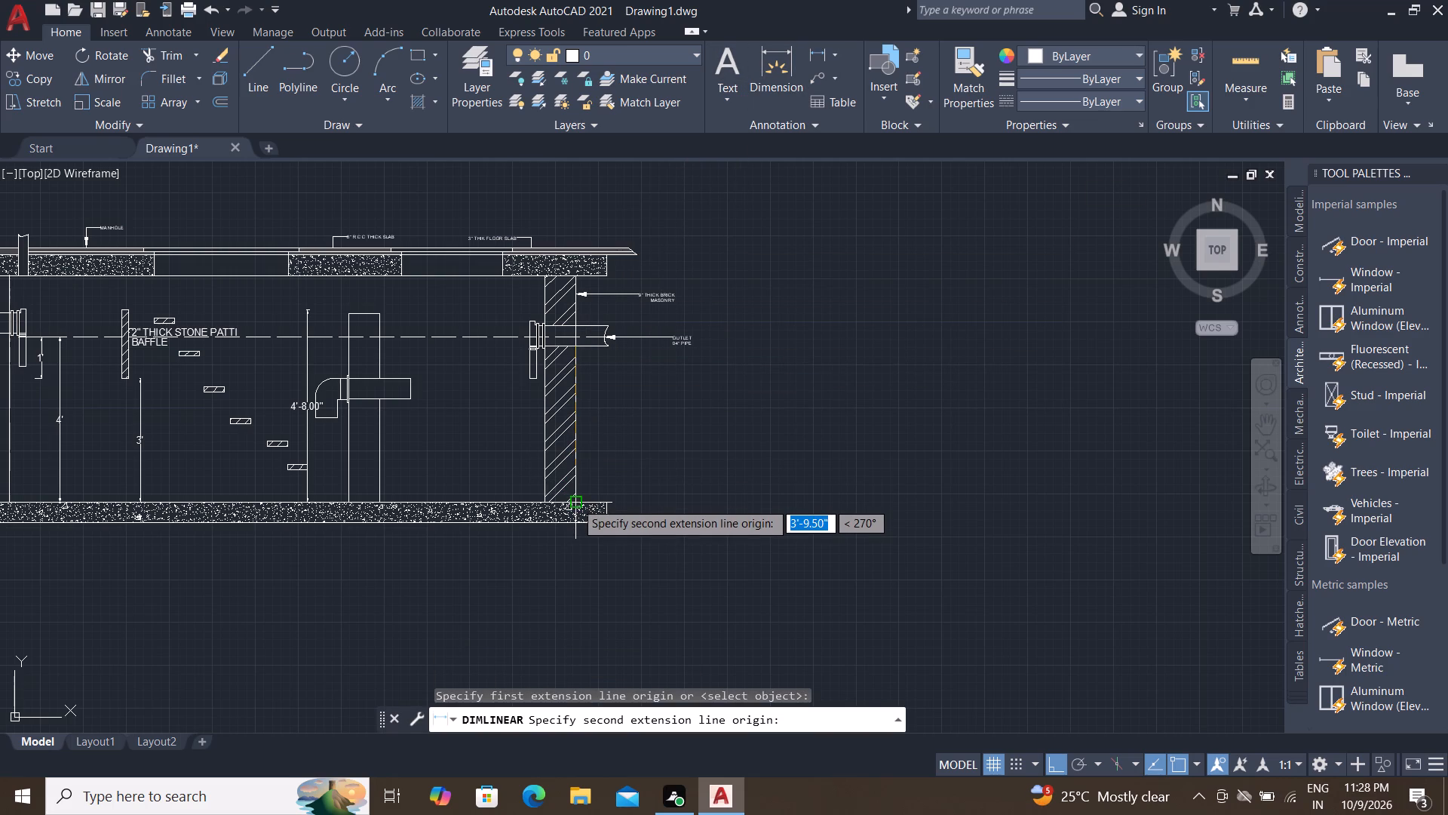
click(575, 502)
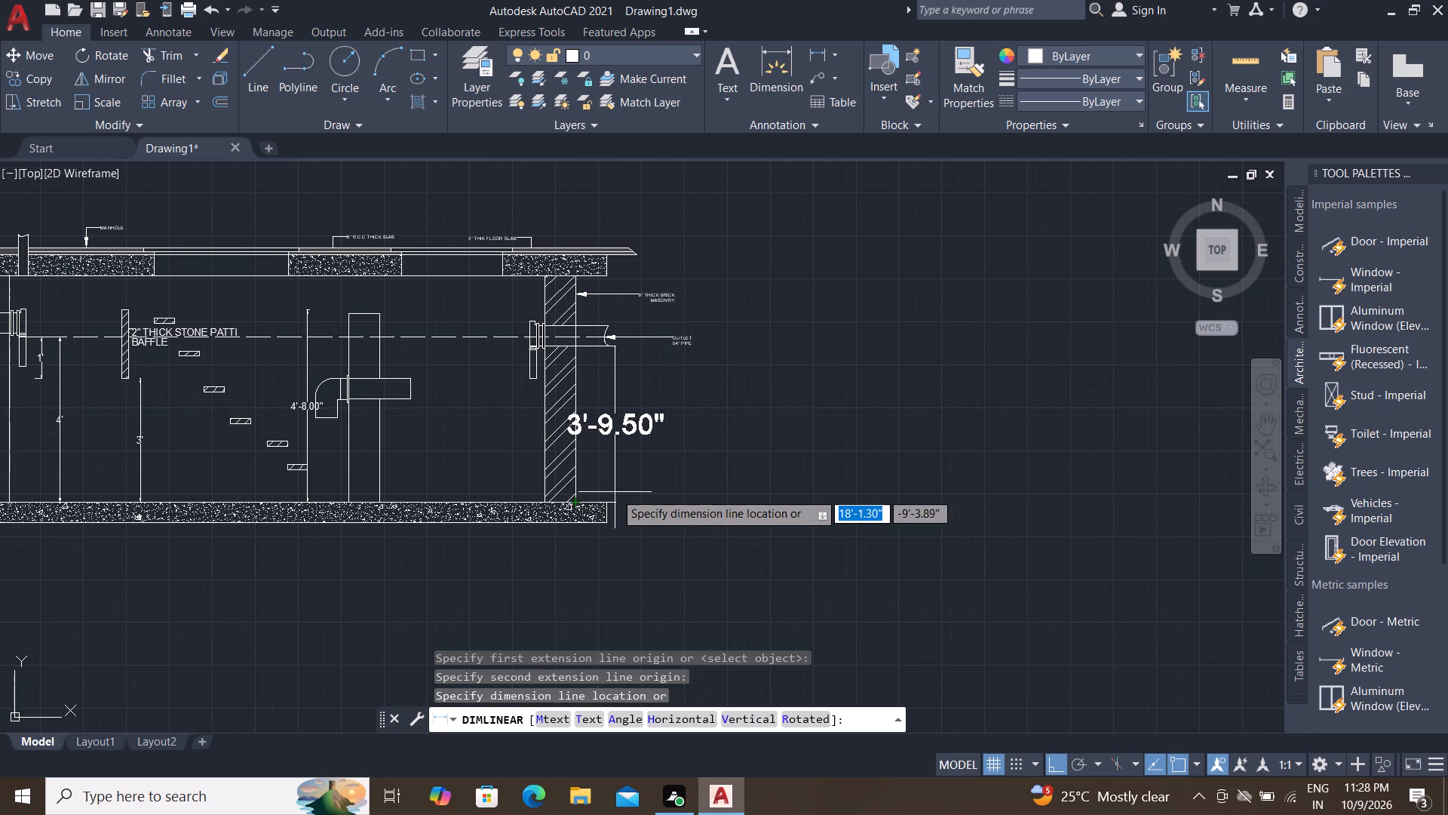
click(592, 460)
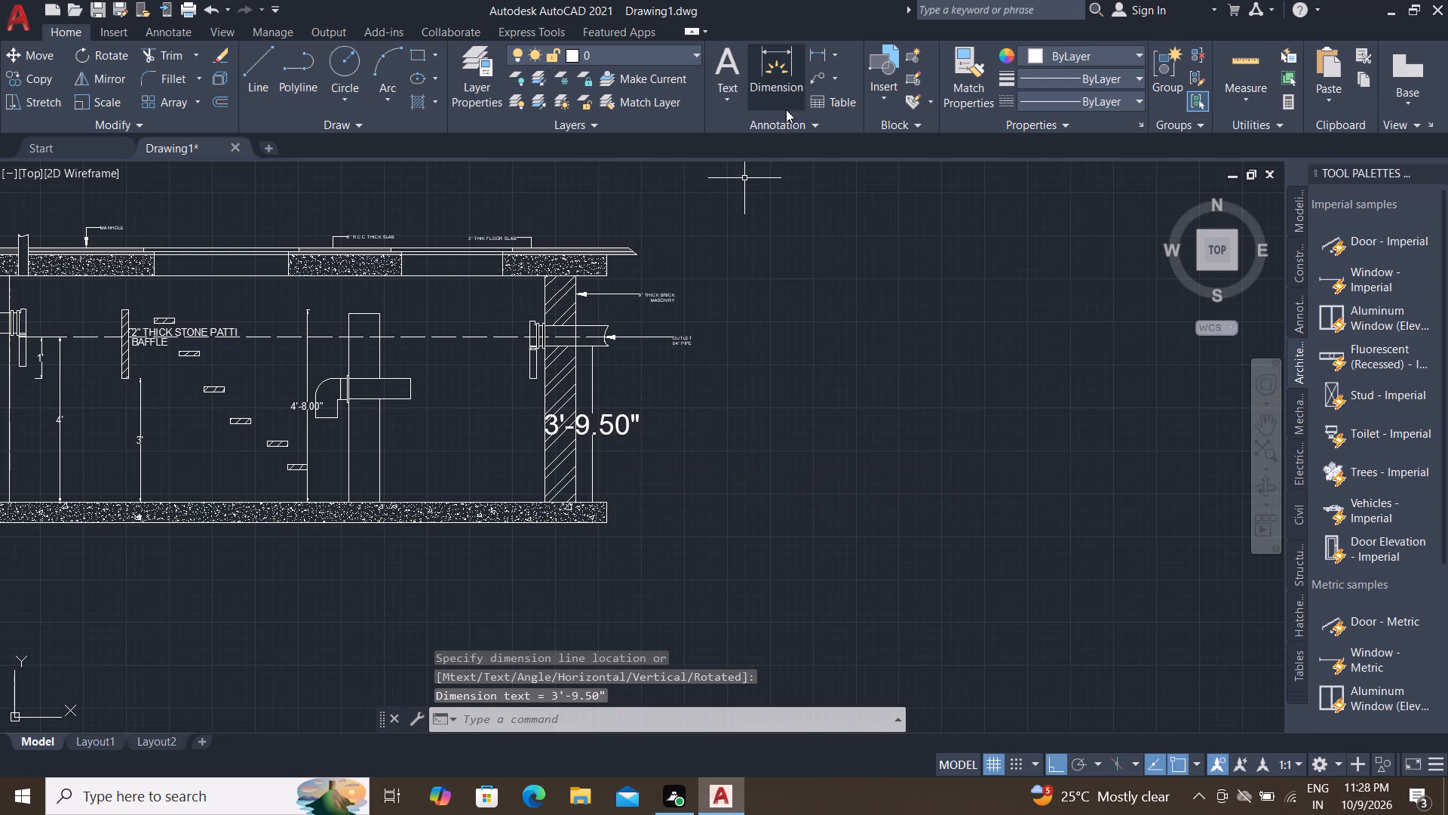
Match the properties of the 4'-8.00" vertical dimension inside the tank onto the new outlet height dimension.
click(966, 81)
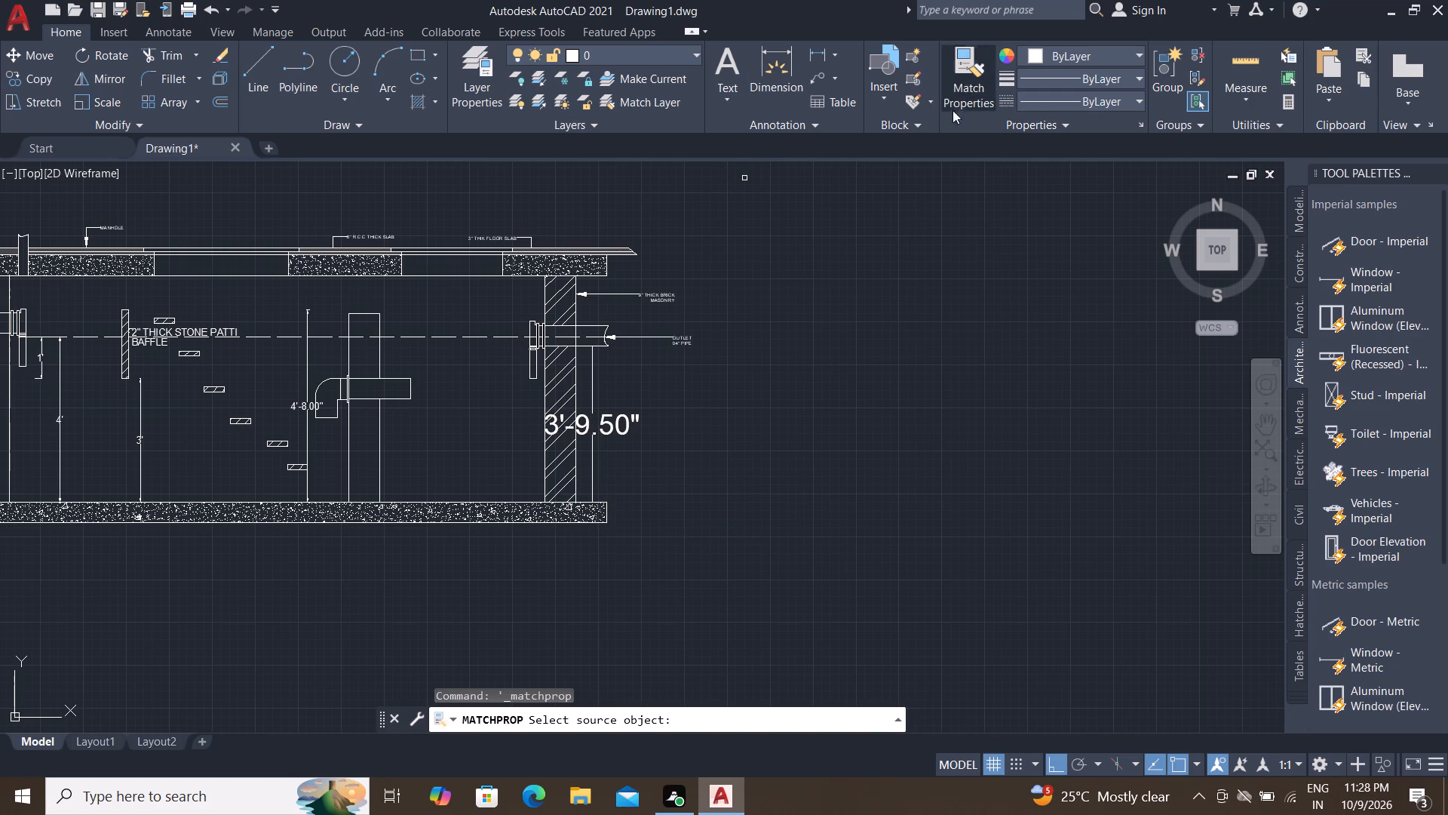
click(309, 408)
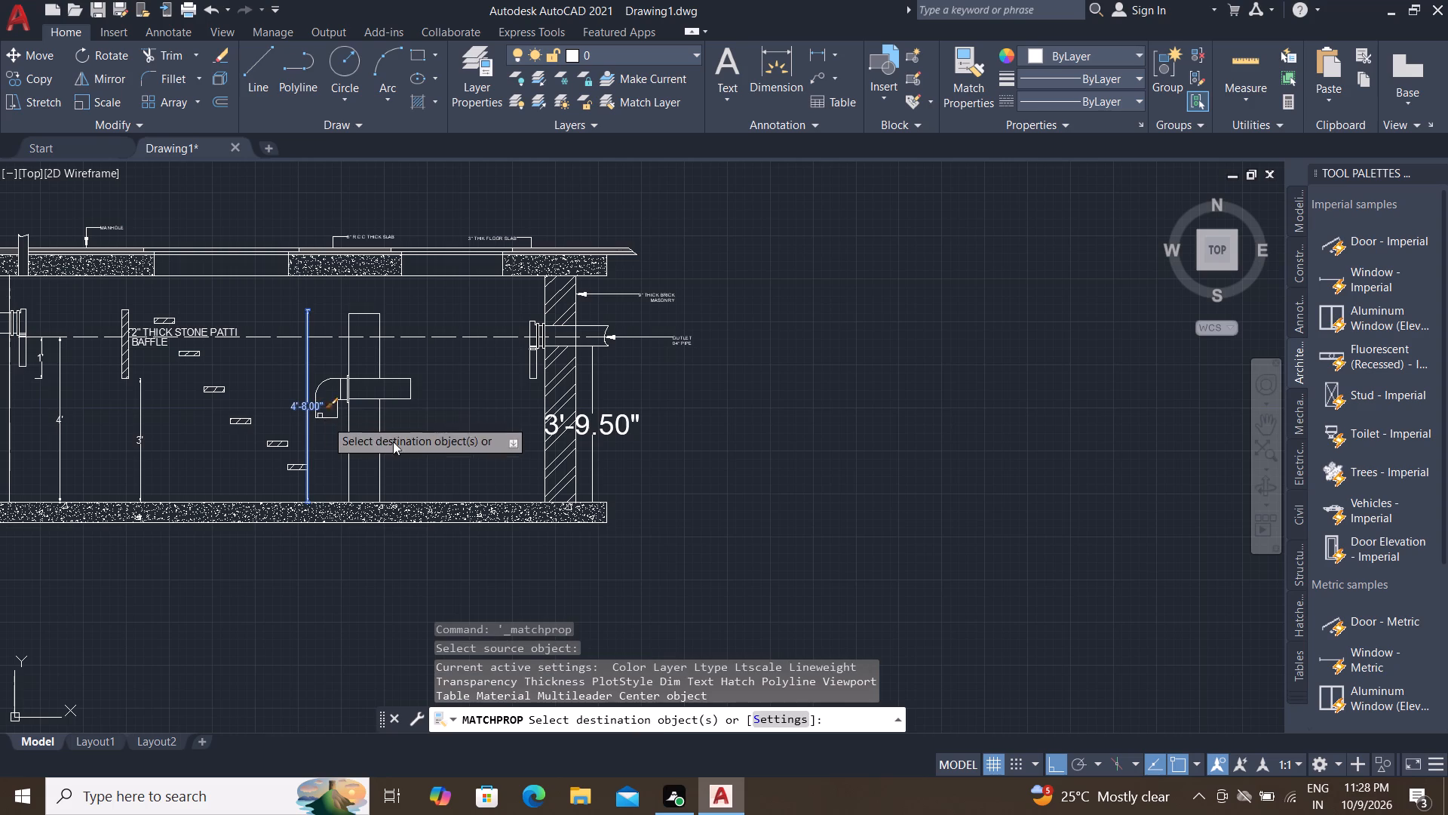
click(596, 432)
key(Escape)
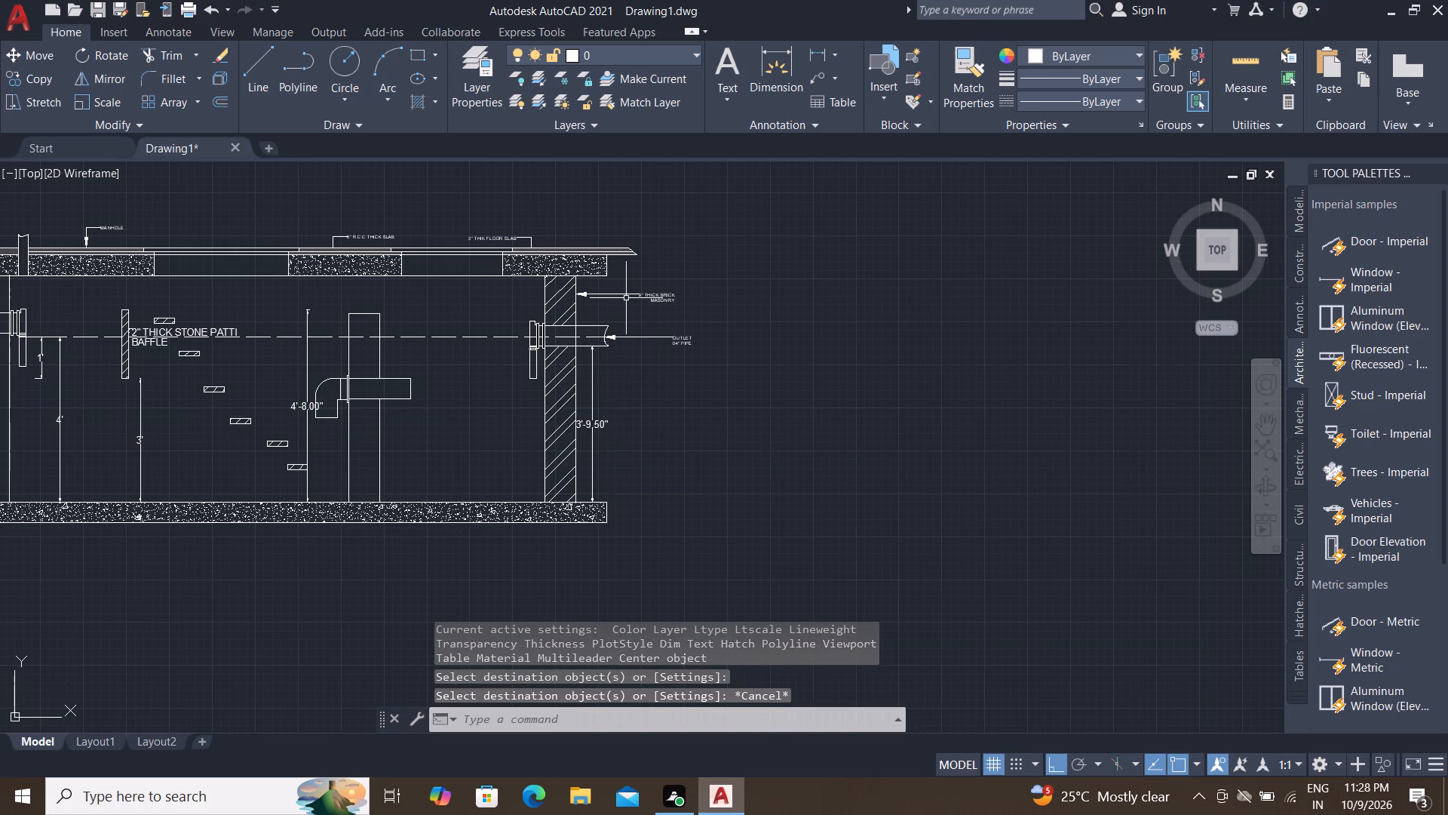
Add a horizontal linear dimension of the base slab's projection beyond the outlet-side wall's outer face, placed above the slab.
click(811, 48)
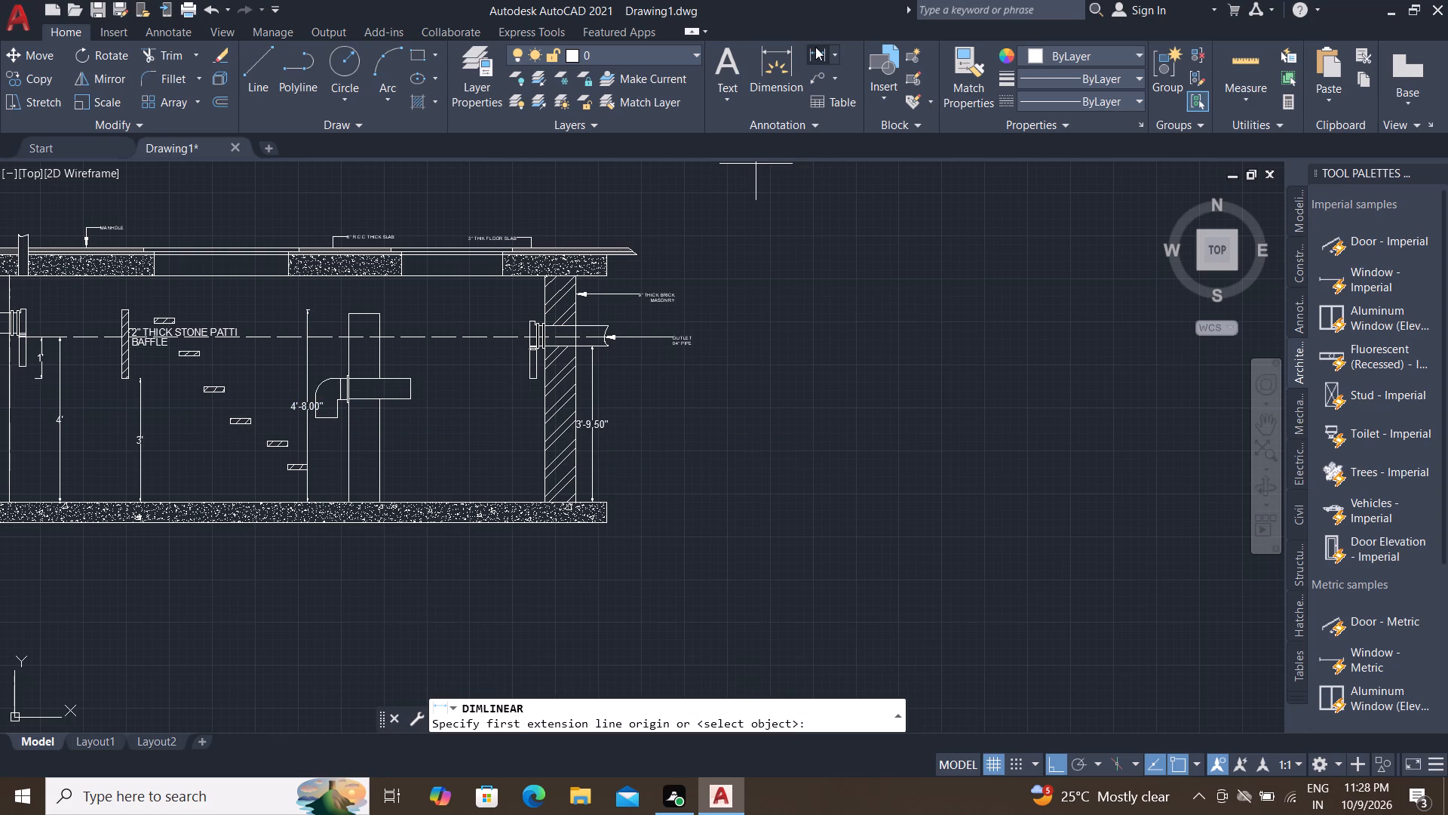
scroll(578, 524, up, 2)
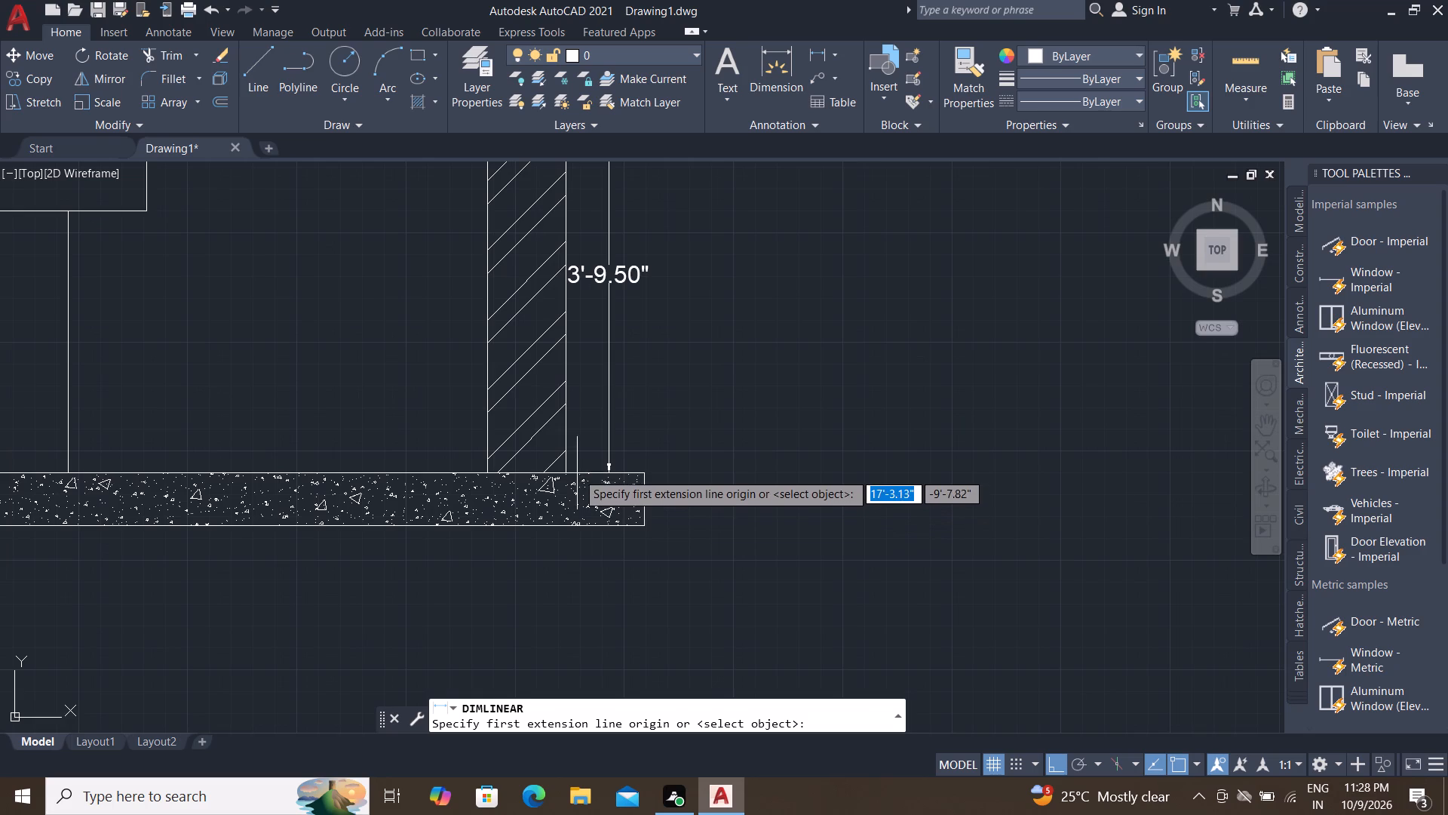
click(569, 476)
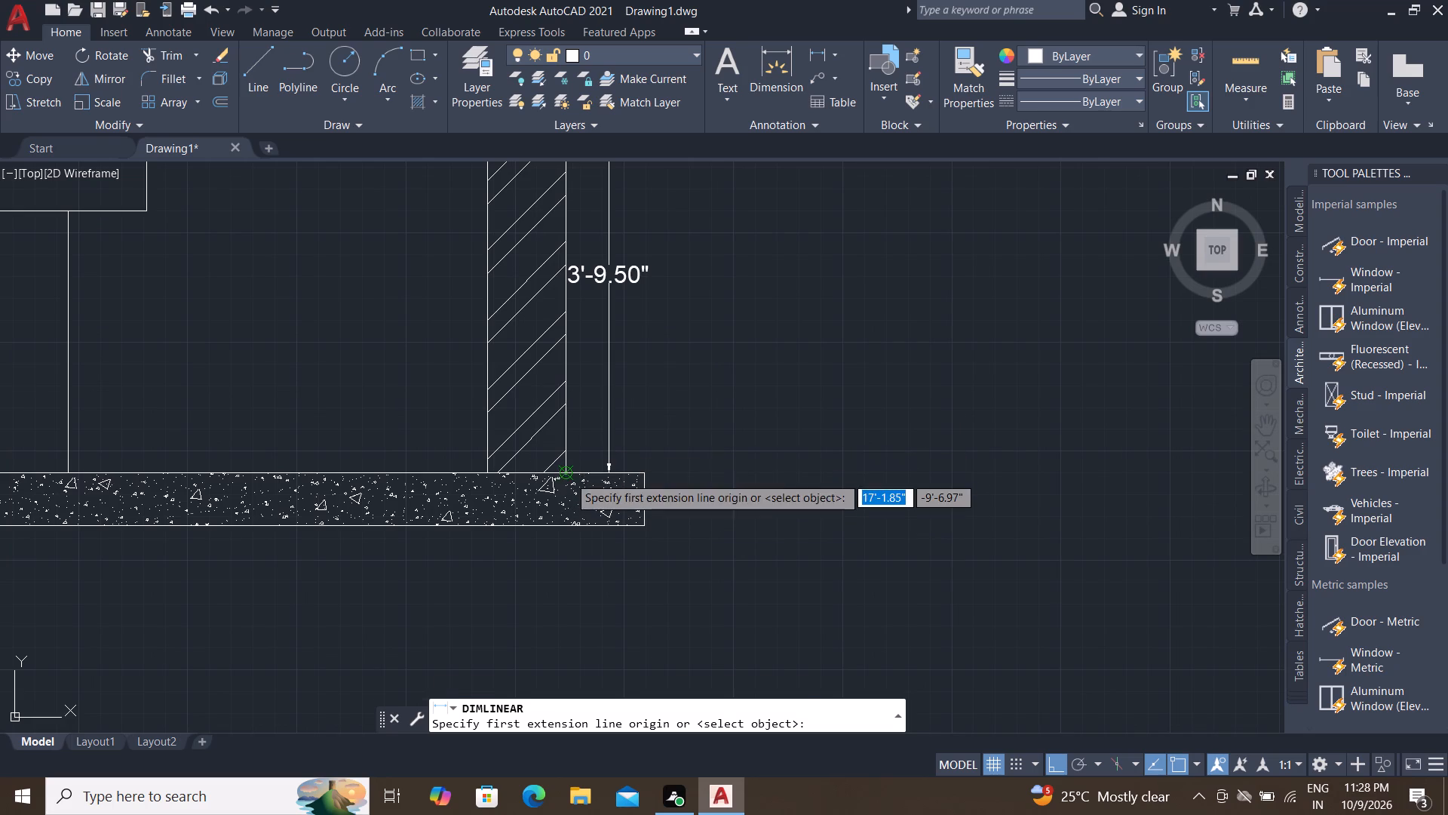
drag(642, 473, 644, 466)
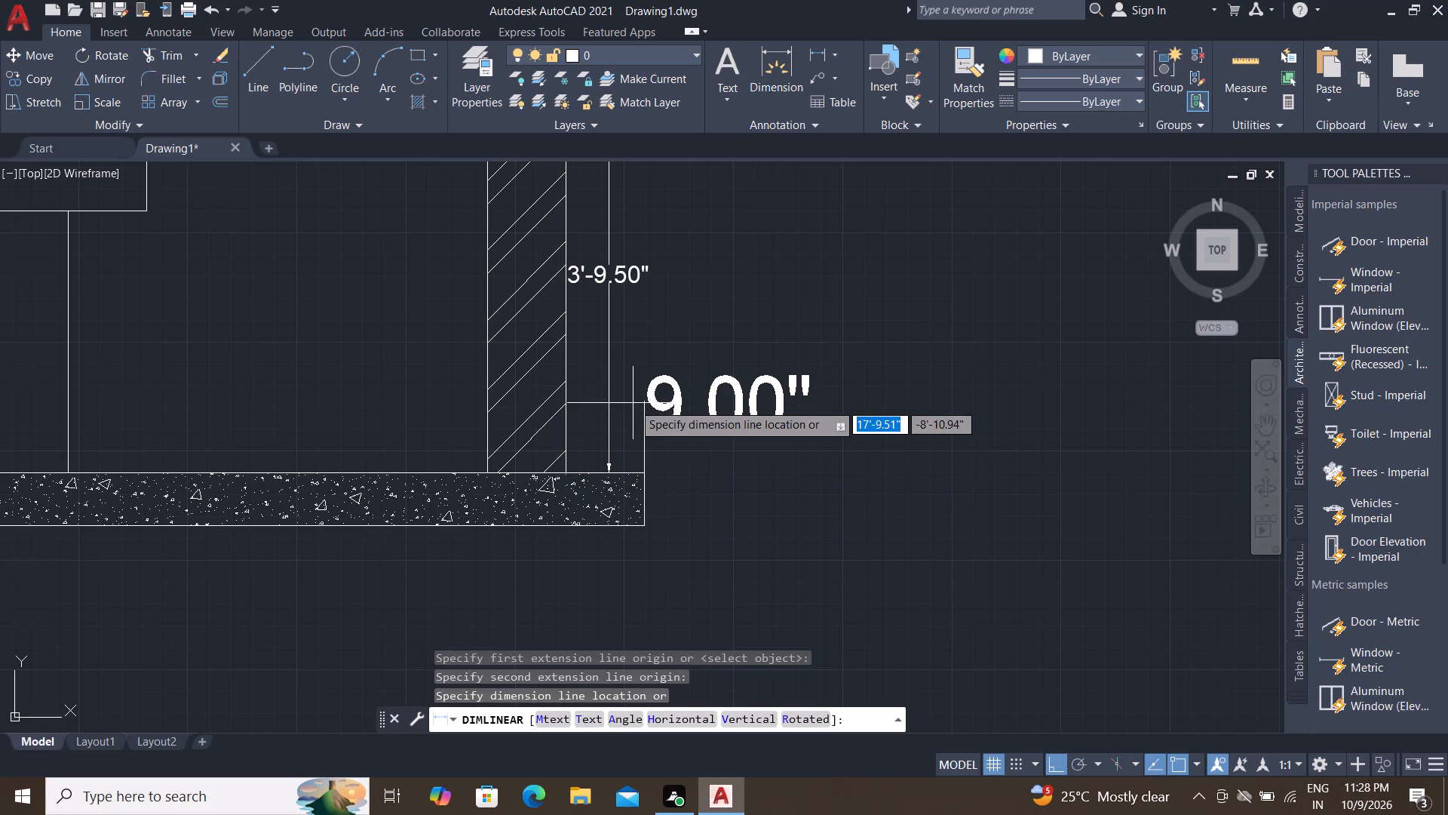
click(632, 402)
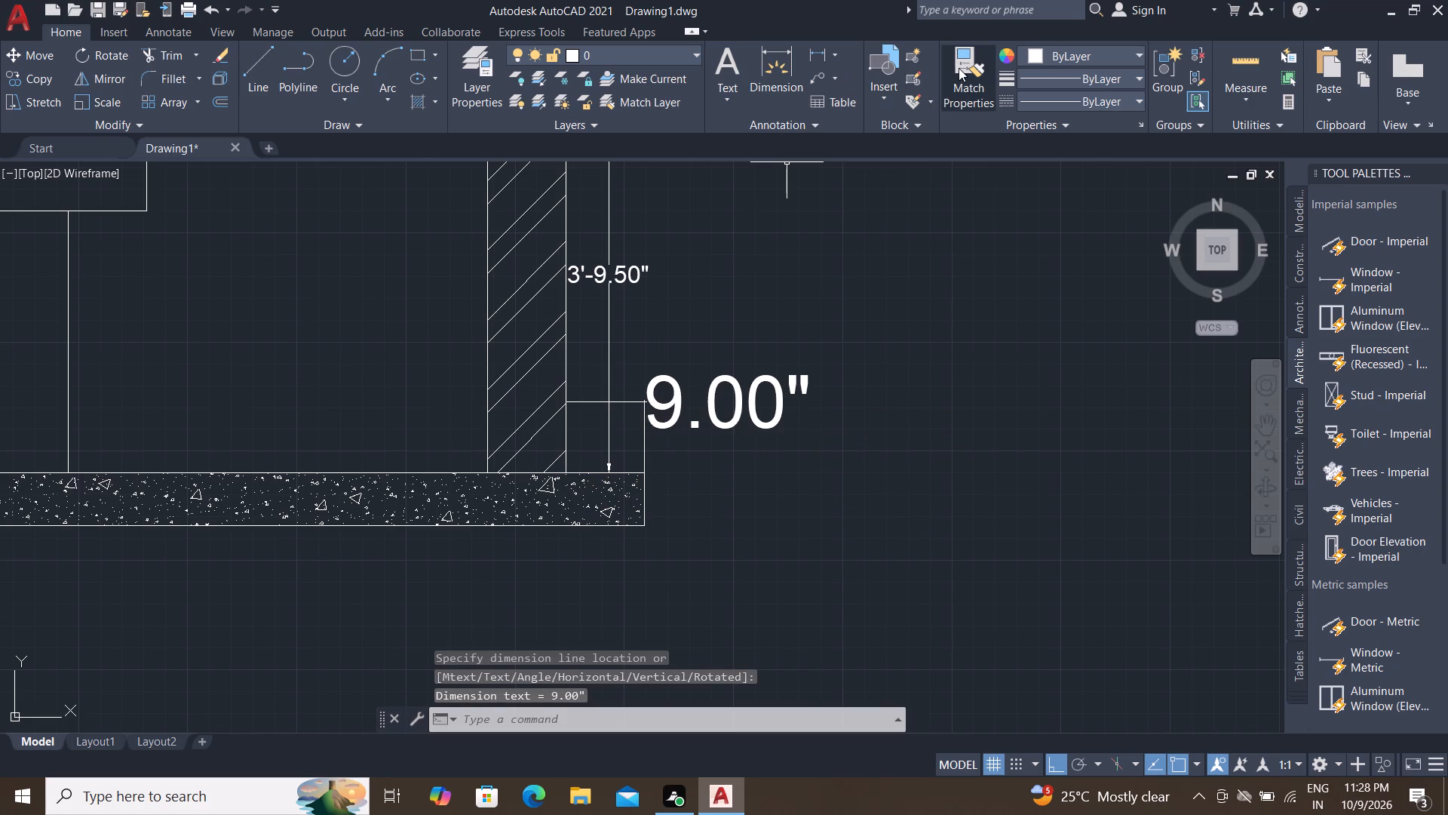
Match the properties of the outlet height dimension onto the base slab projection dimension.
click(958, 68)
click(609, 275)
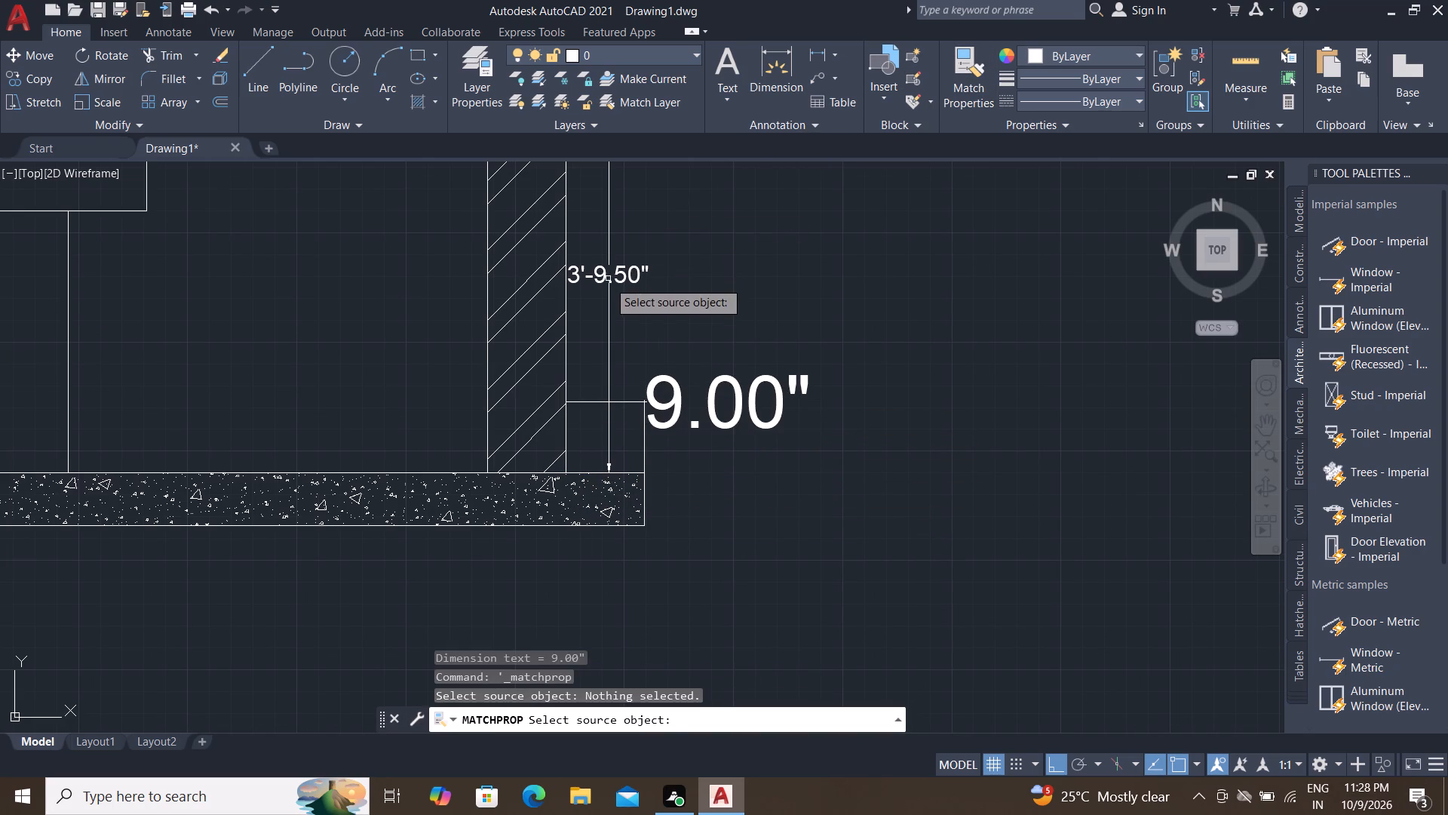
click(609, 266)
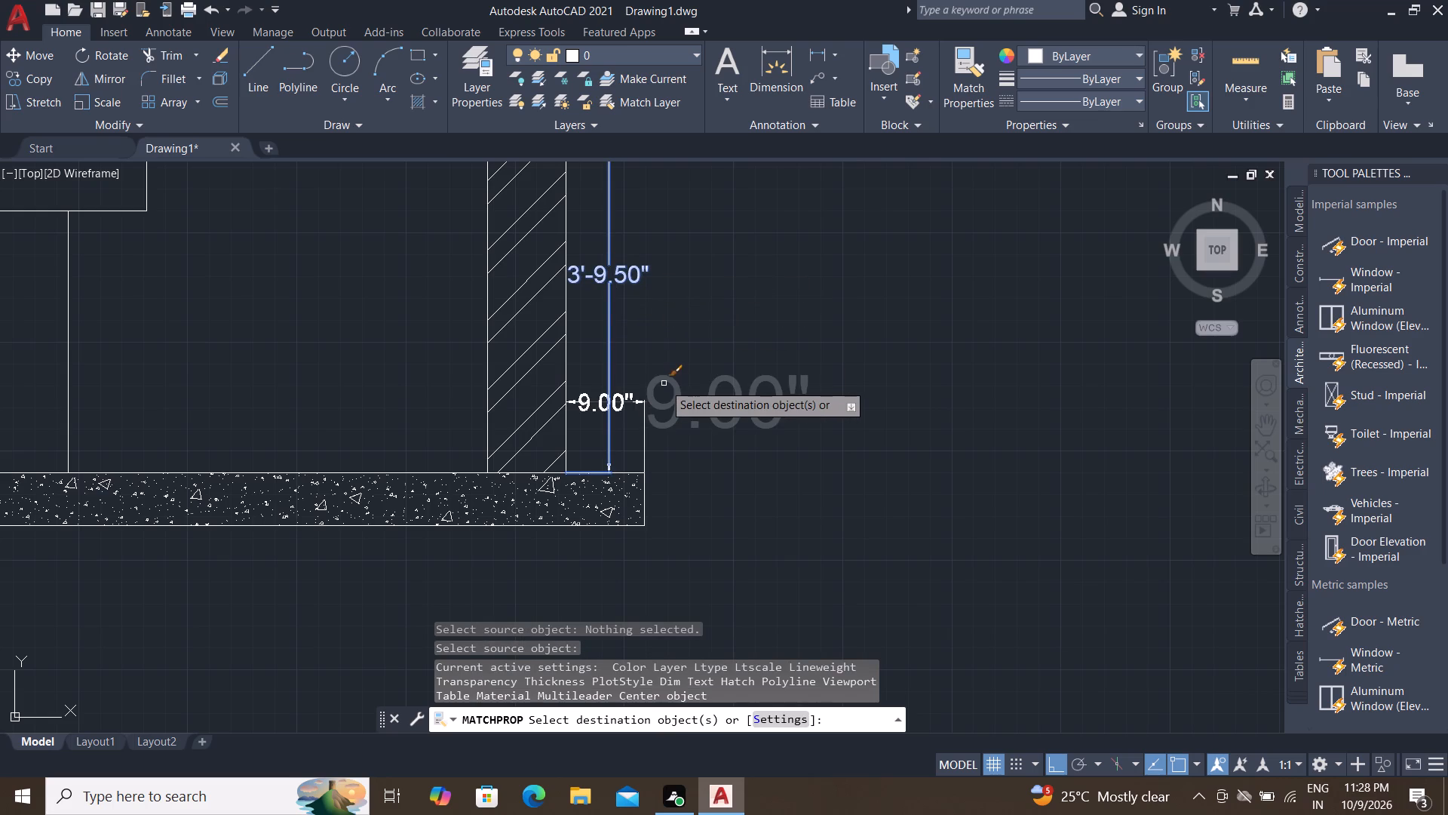
click(664, 383)
key(Escape)
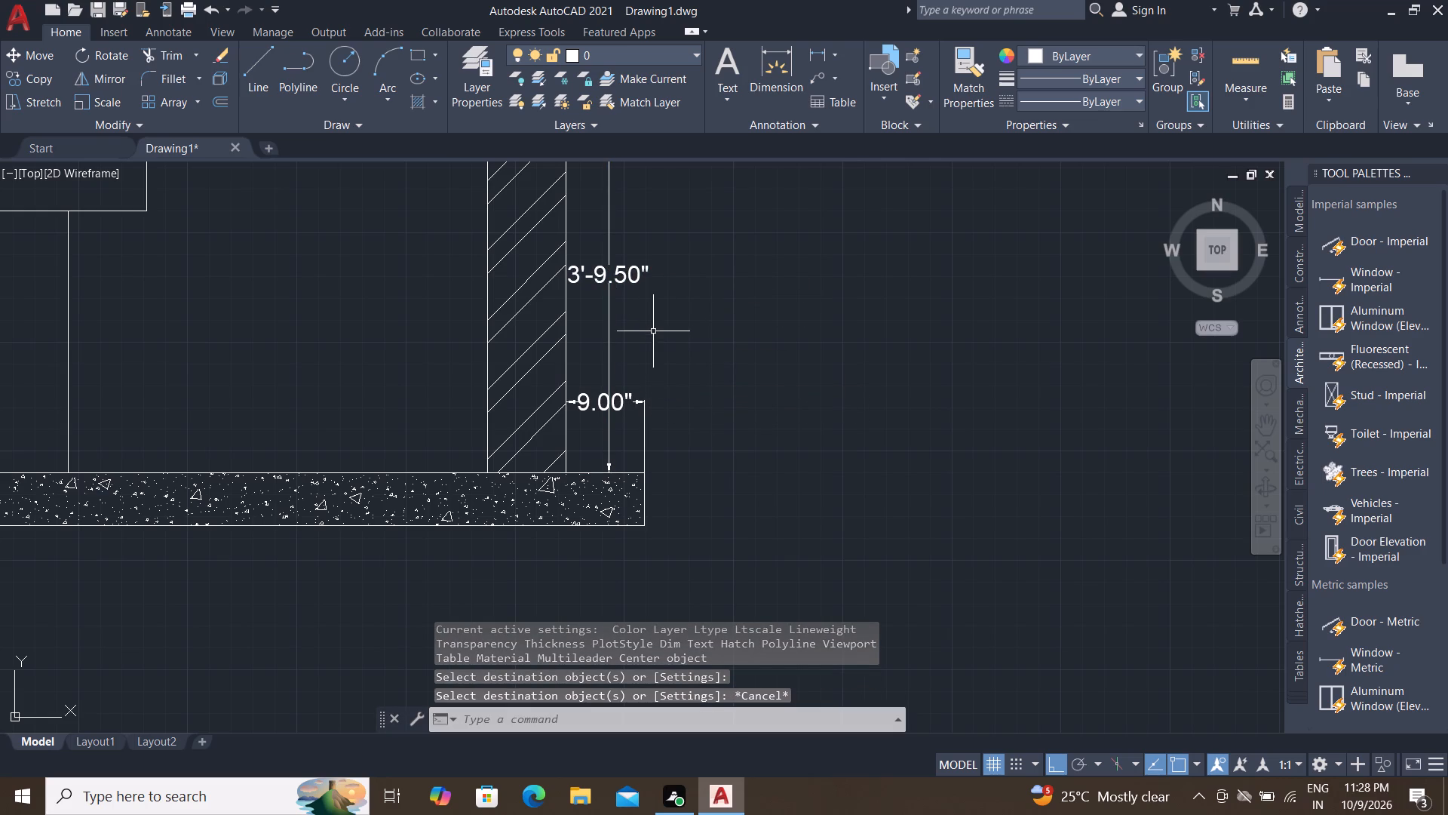
Add a multileader pointing at the base slab's outlet-side end face, with a horizontal landing and the text 6" THICK P.C.C.
middle_drag(653, 331, 653, 449)
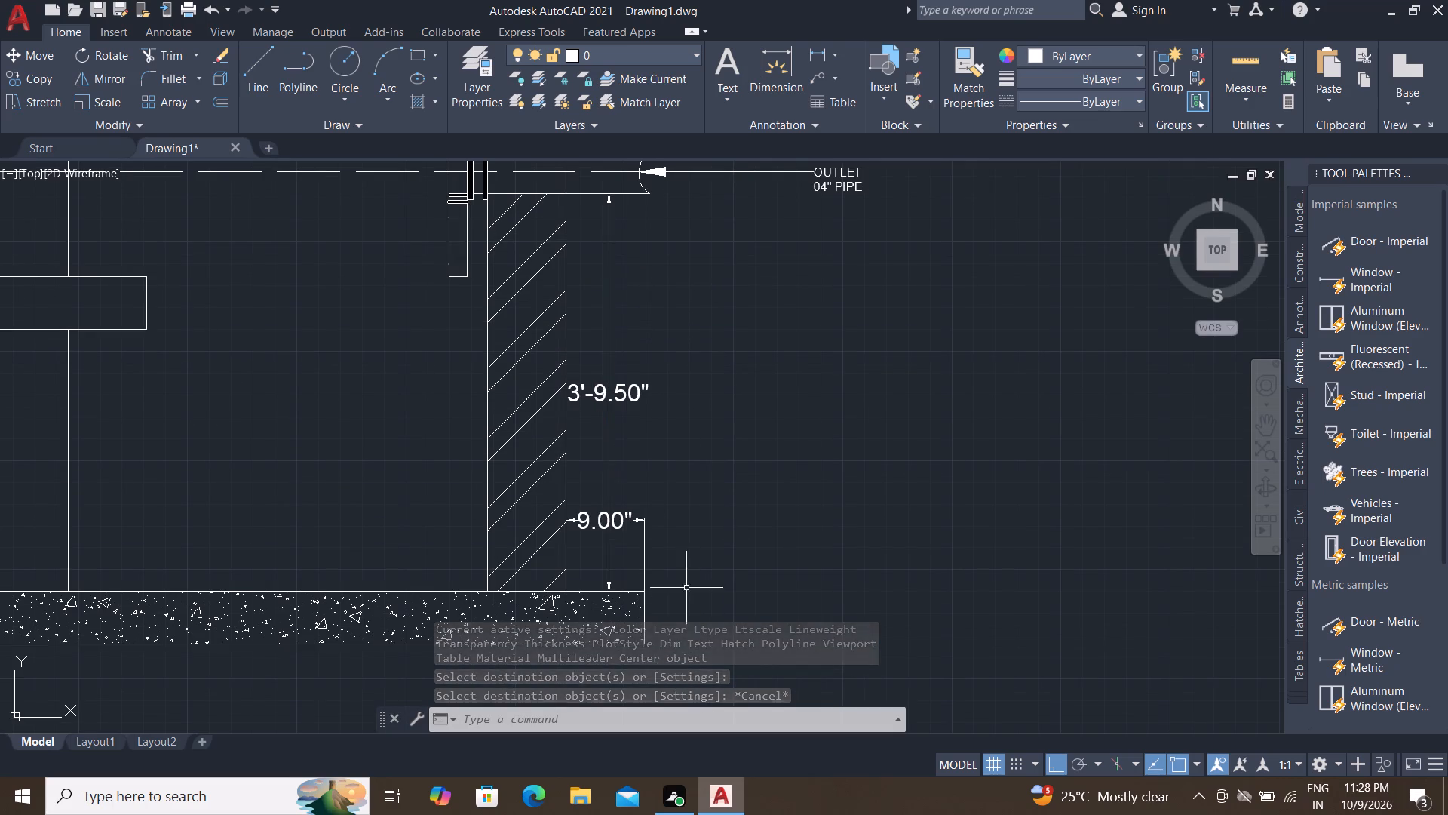
scroll(686, 587, up, 1)
middle_drag(684, 587, 735, 312)
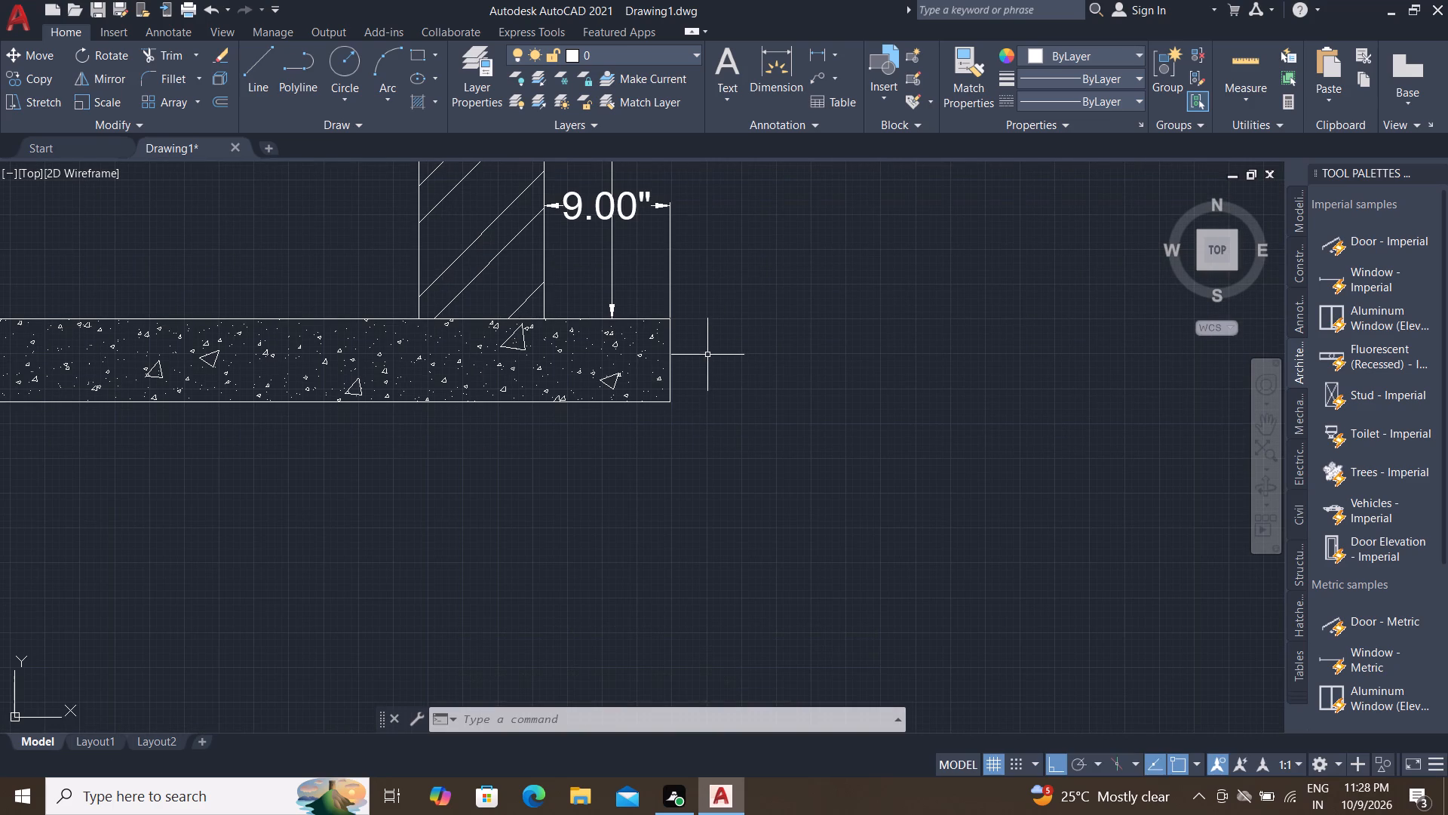
click(823, 70)
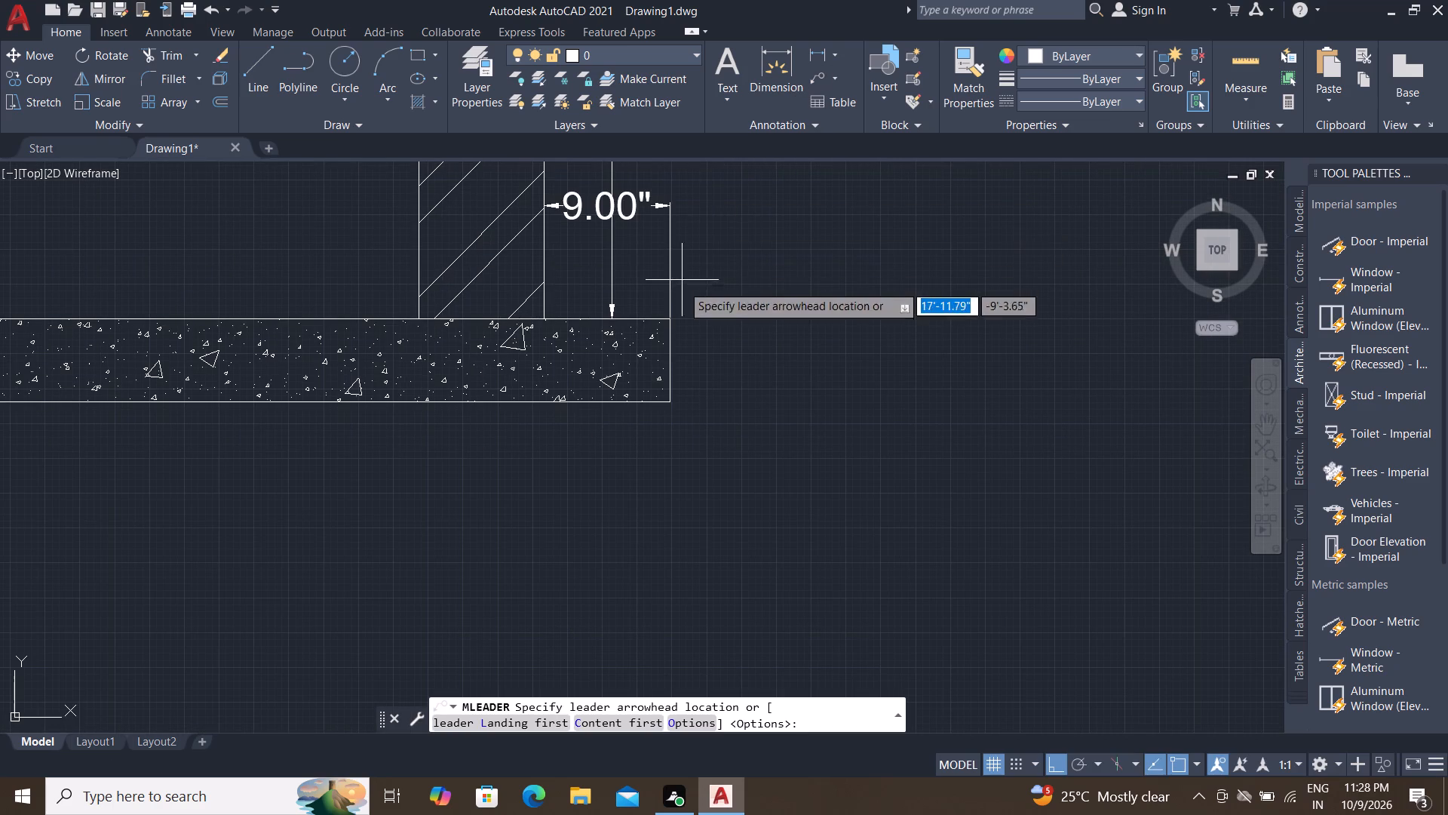
click(666, 361)
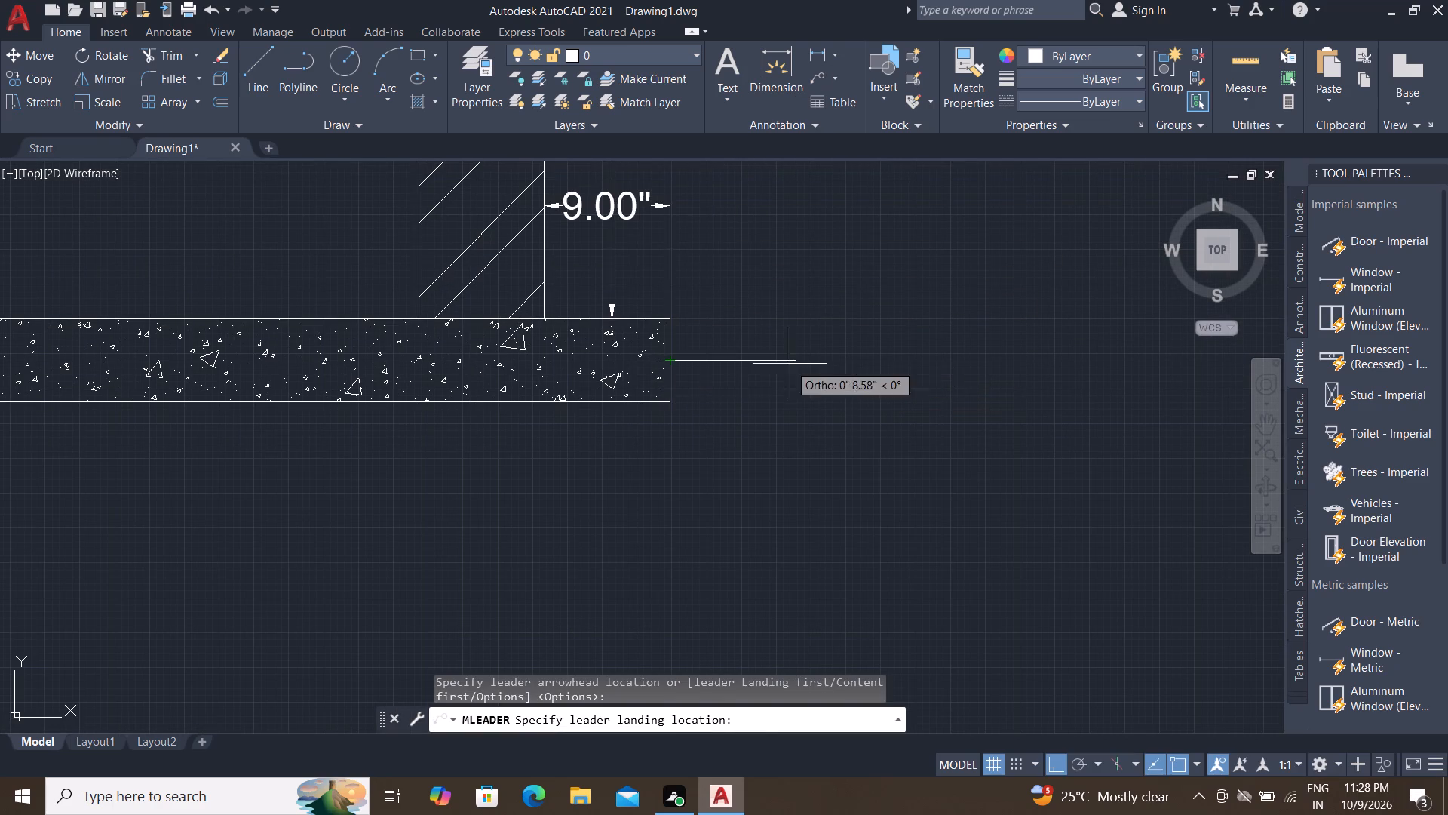
click(847, 361)
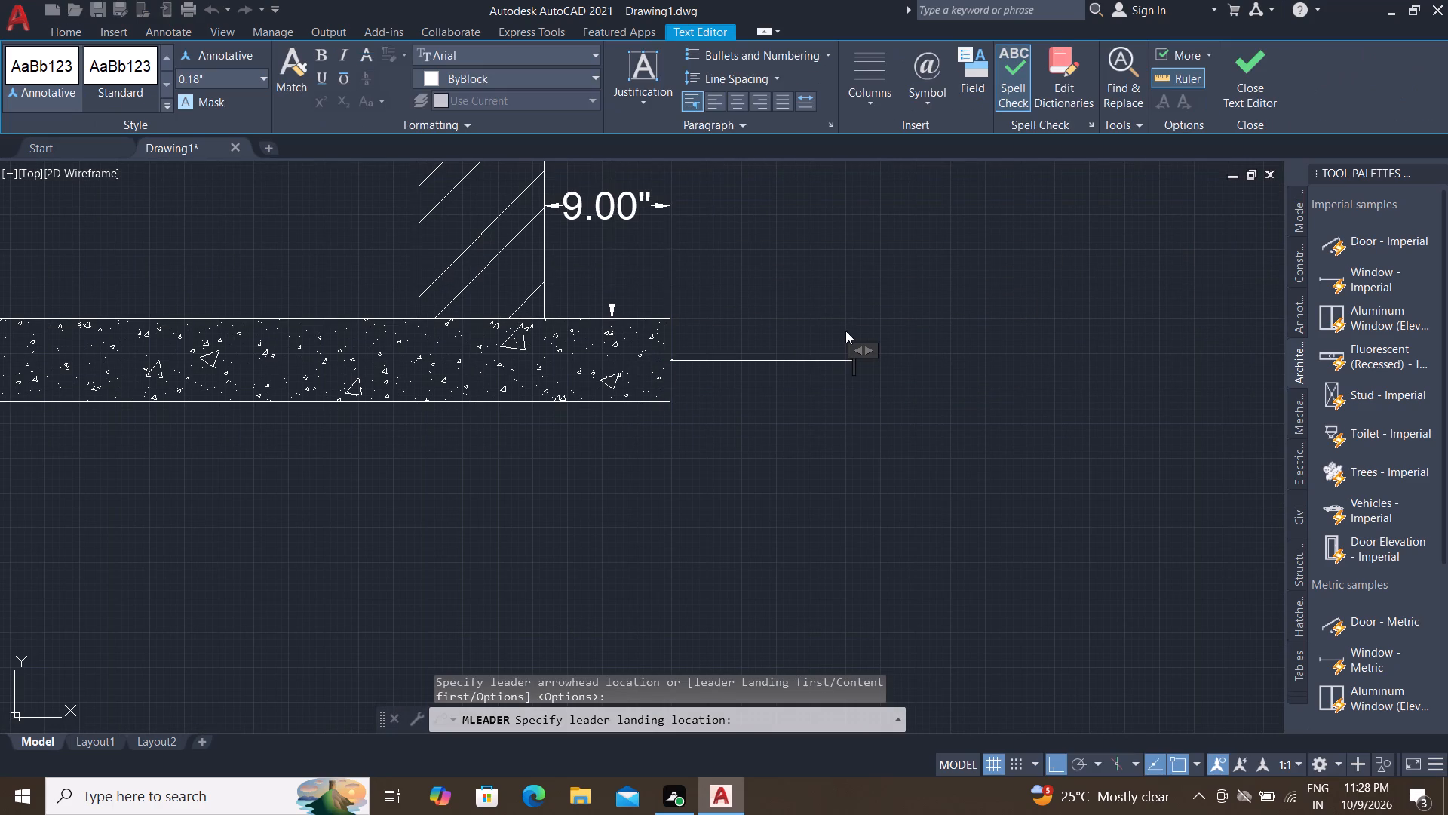
key(6)
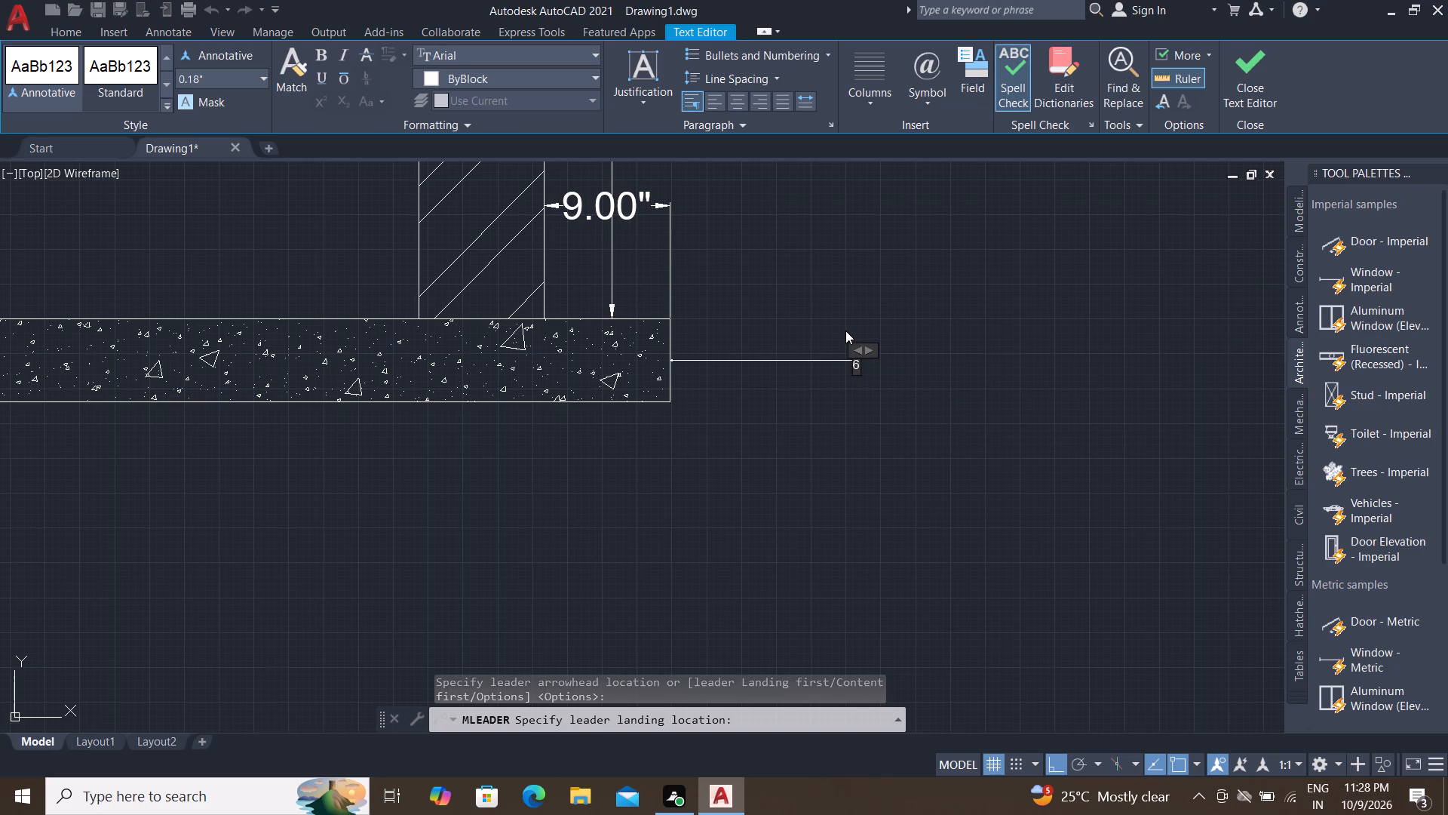
key(shift+quotedbl)
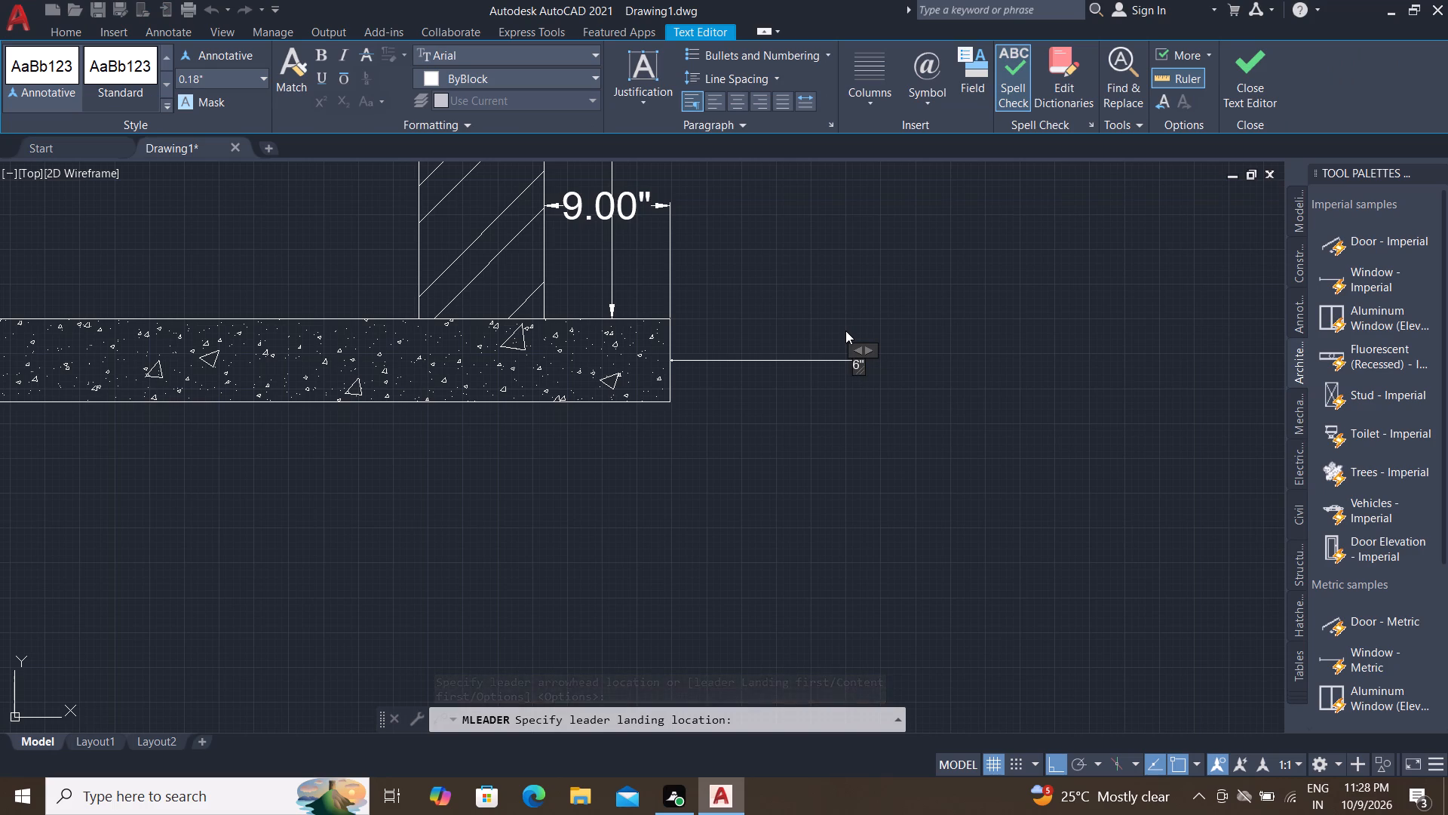
key(space)
text(YH)
key(i)
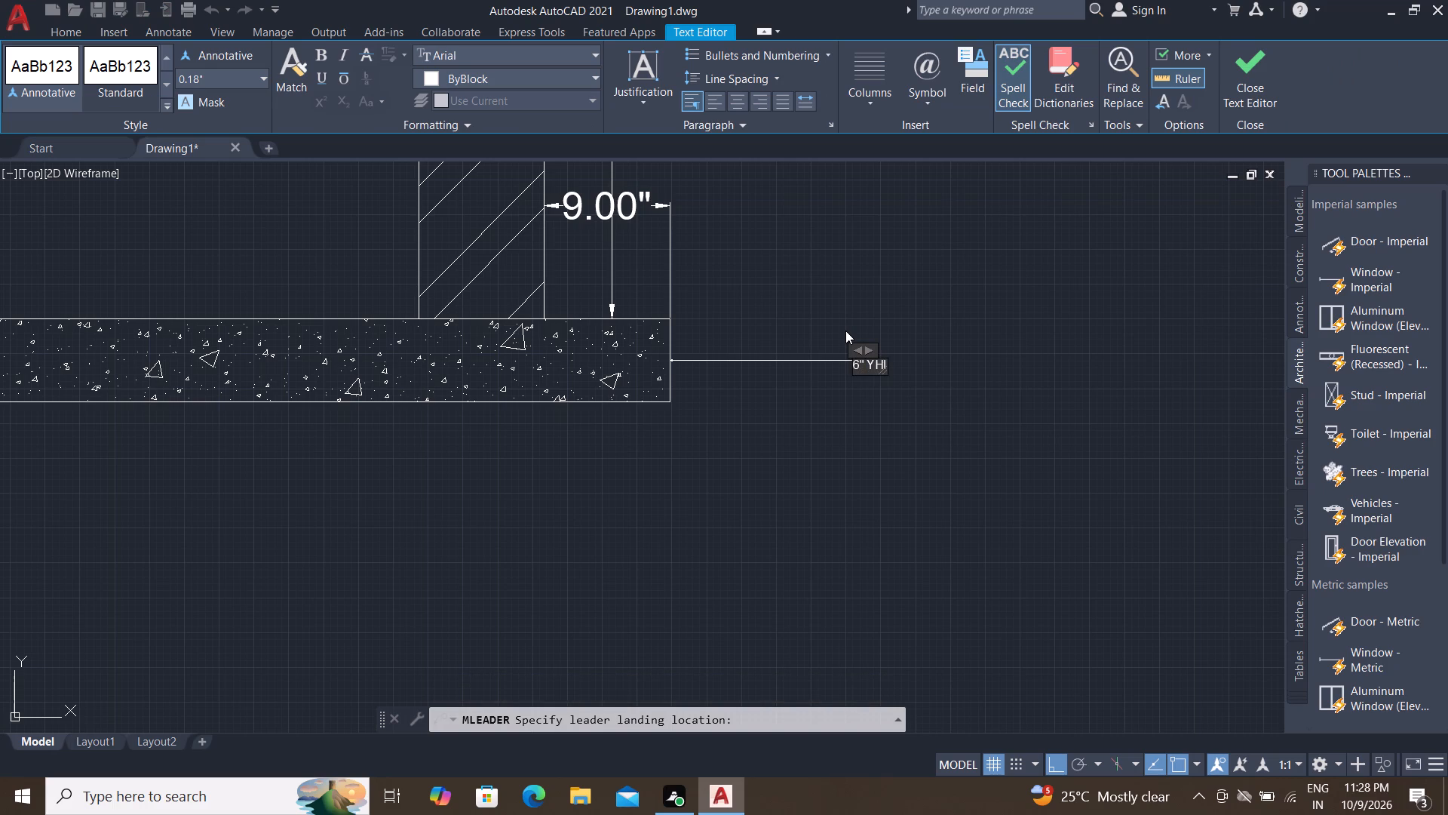
text(CK)
key(space)
key(p)
key(period)
key(c)
text(.C)
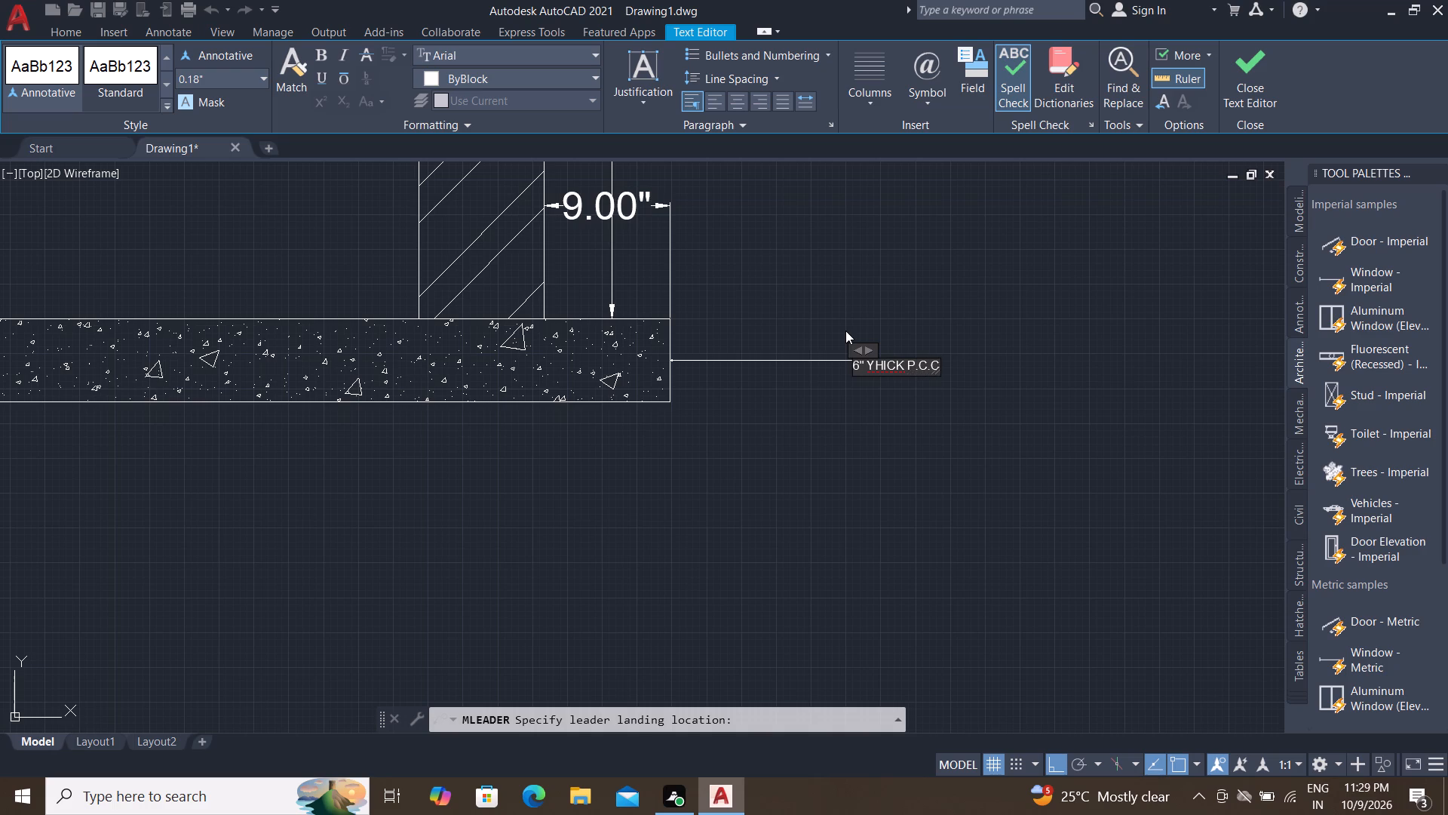
key(space)
scroll(904, 367, up, 4)
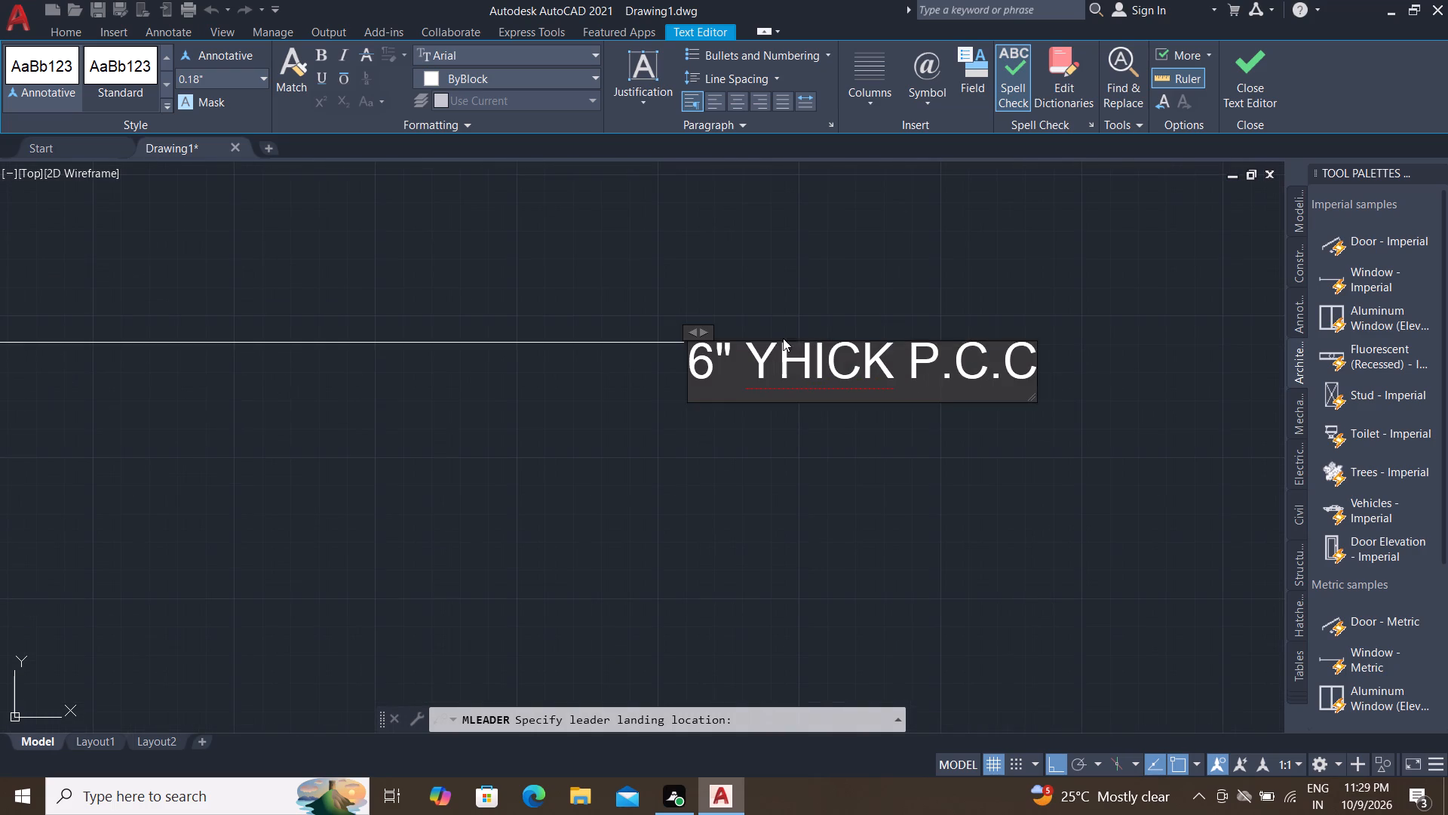
click(777, 347)
key(BackSpace)
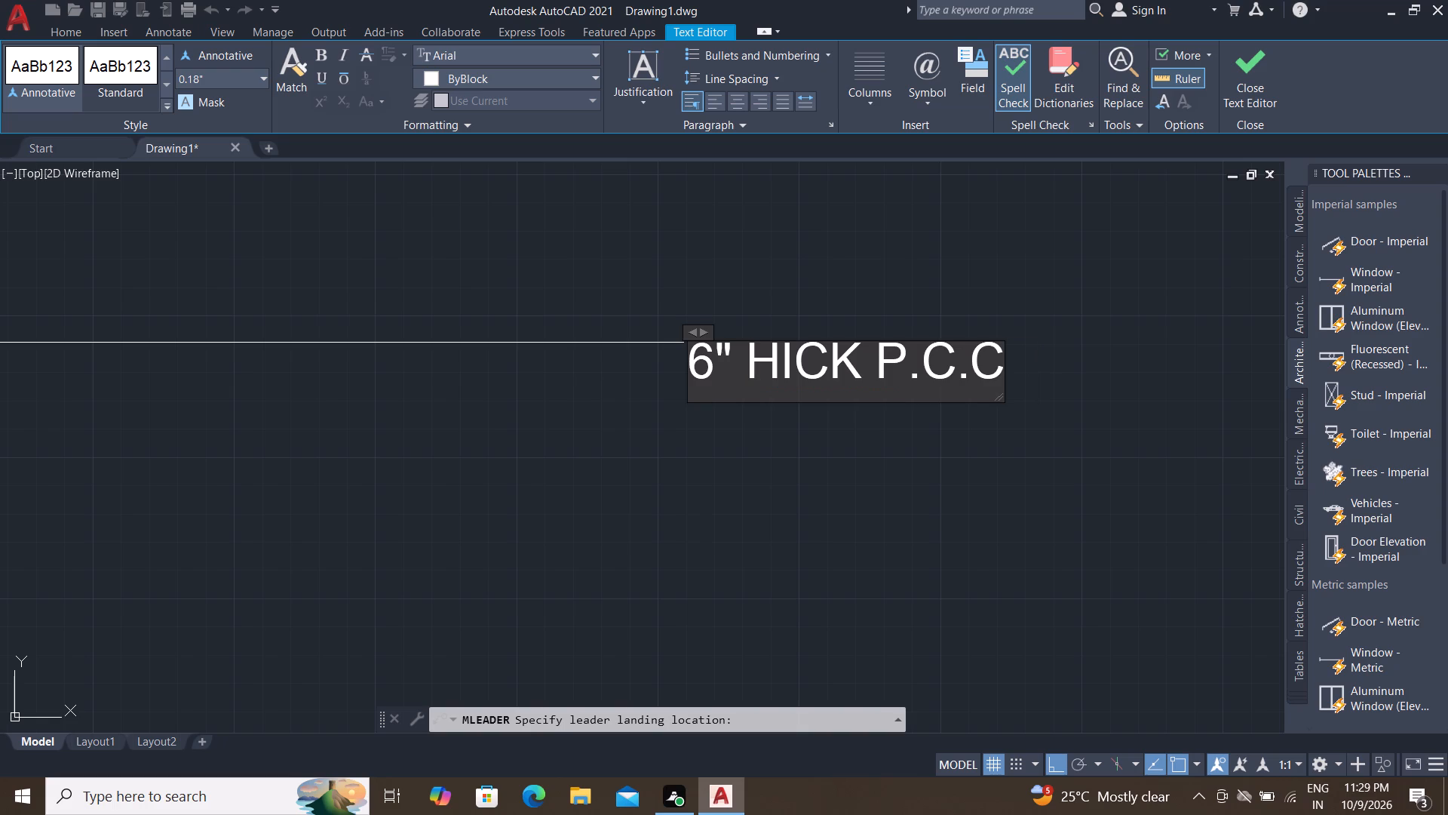
key(t)
click(783, 334)
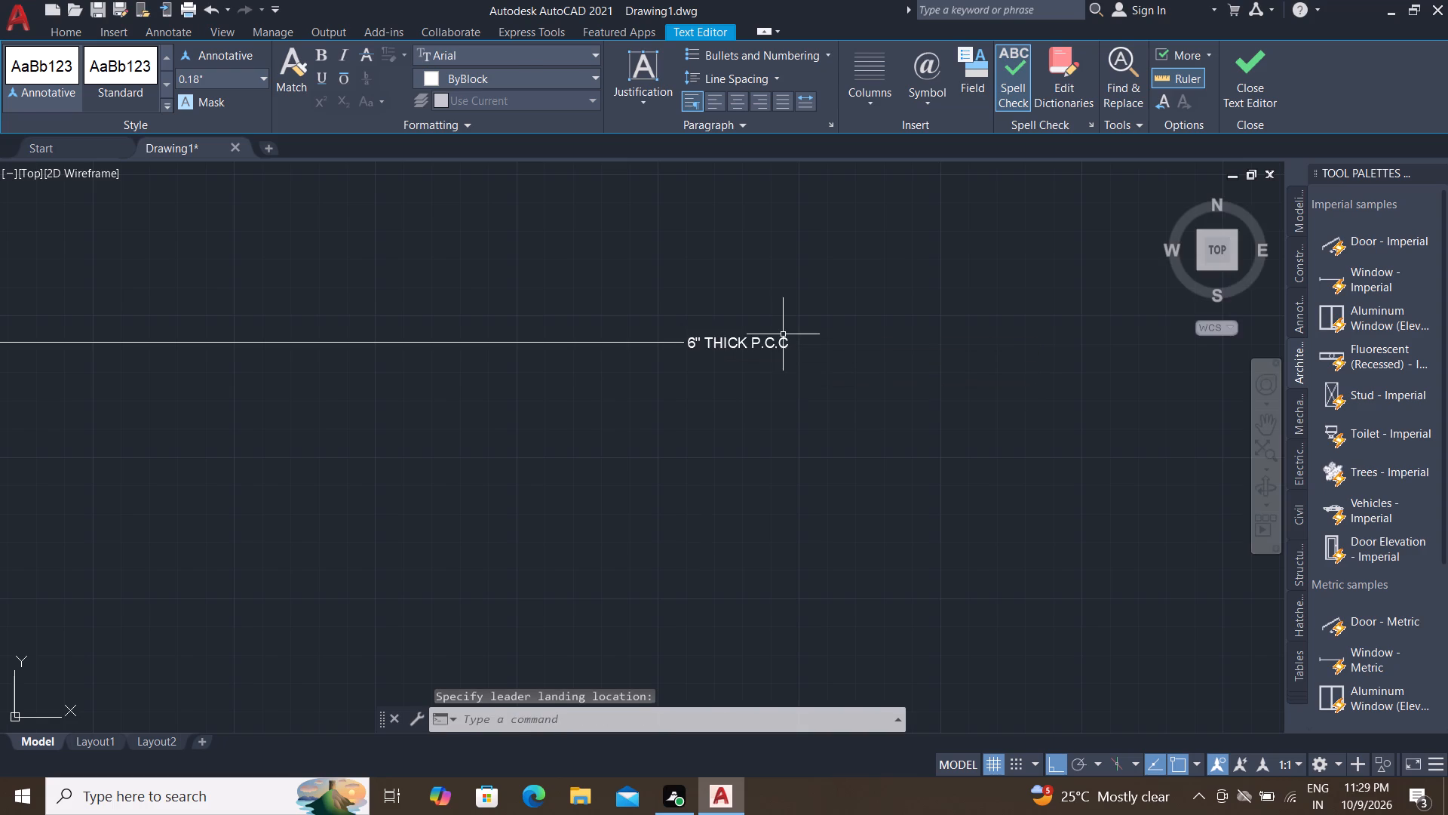
Match the properties of the OUTLET 04" PIPE leader onto the new P.C.C. base slab leader.
scroll(786, 281, down, 2)
click(970, 88)
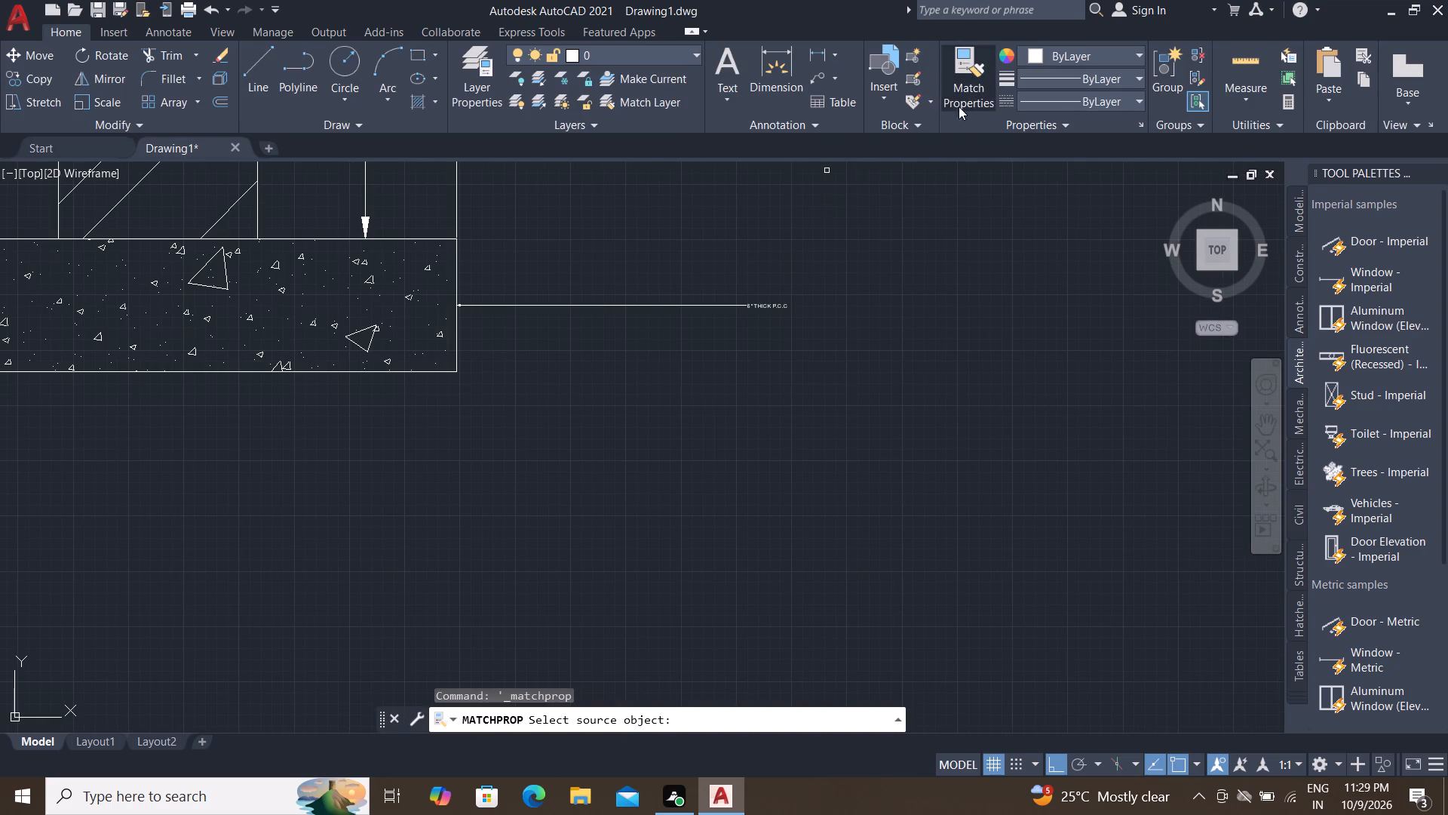
scroll(891, 151, down, 3)
middle_drag(780, 207, 879, 607)
scroll(857, 516, down, 2)
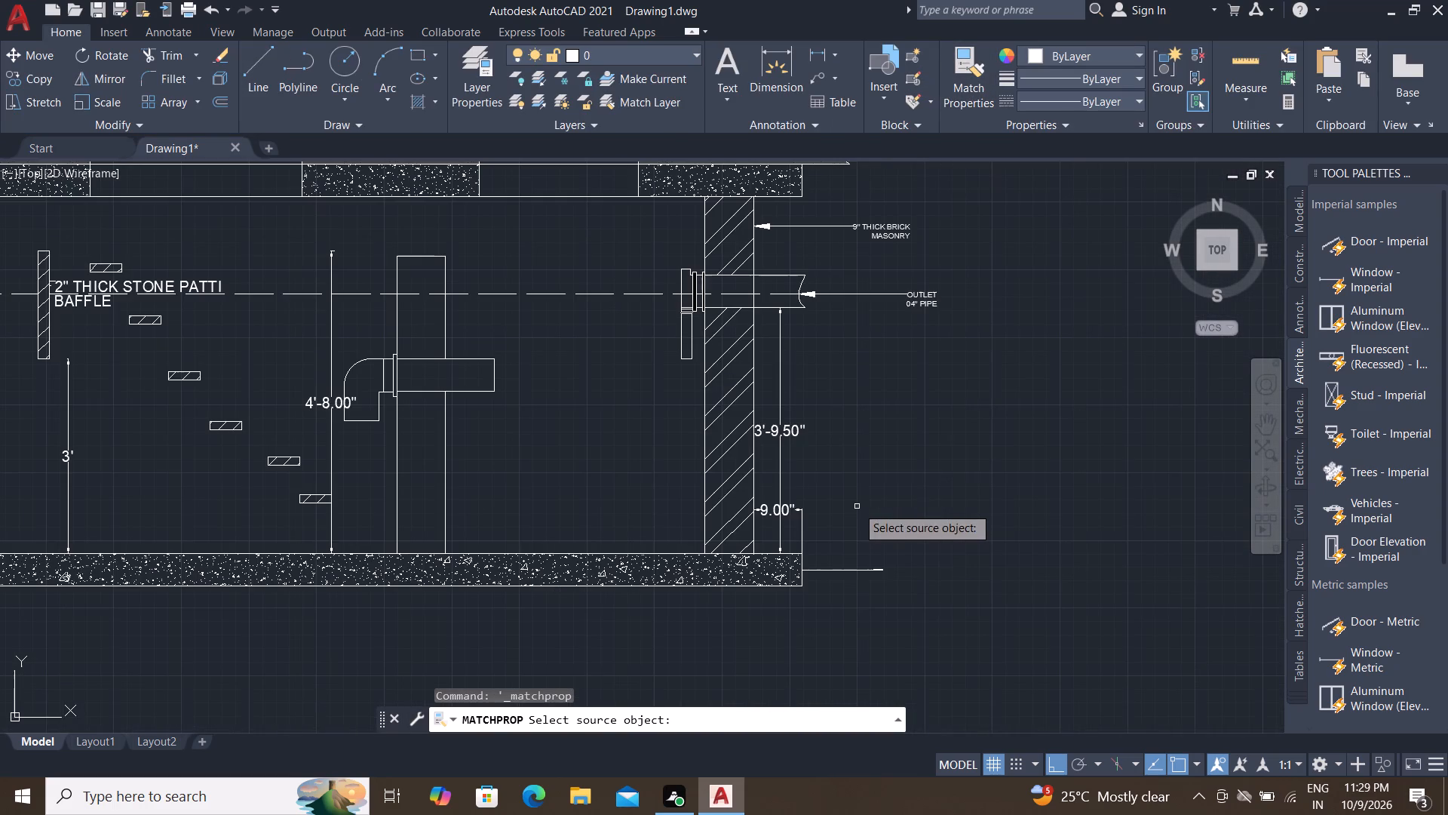
click(816, 297)
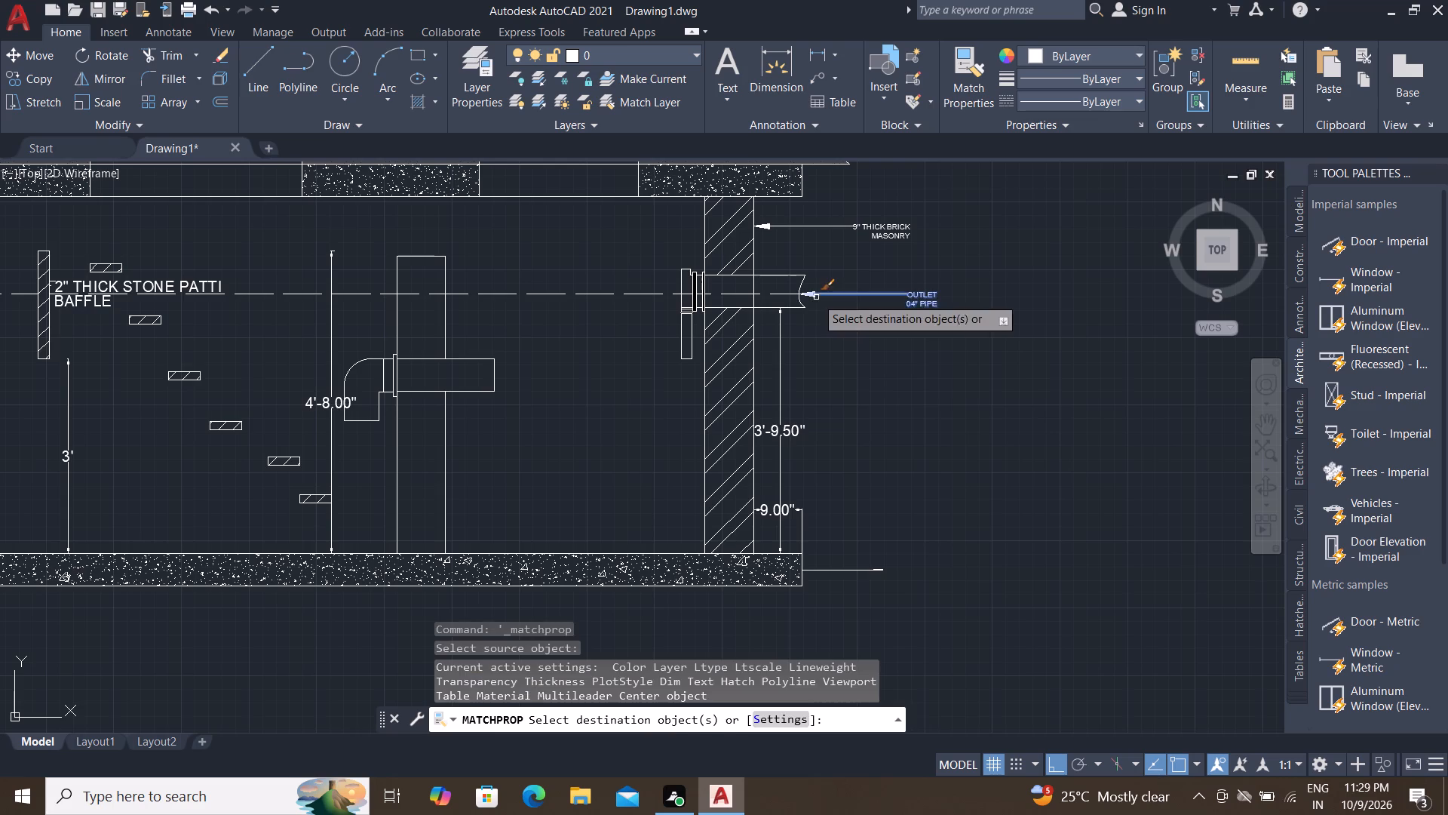
click(848, 570)
key(Escape)
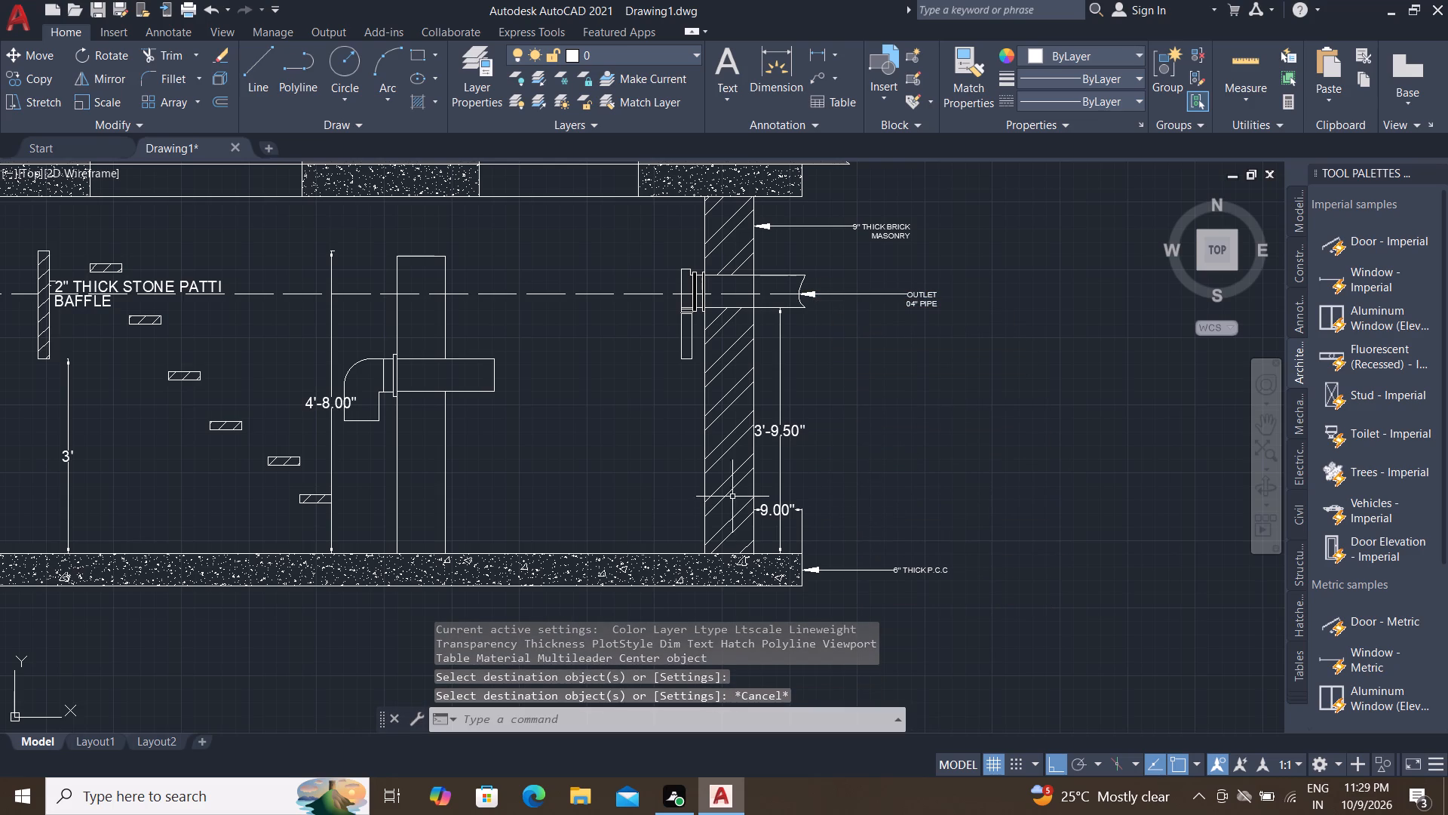
Hatch the inner partition wall above and below its cross pipe with the ANSI32 pattern at scale 15.
middle_drag(696, 474, 862, 605)
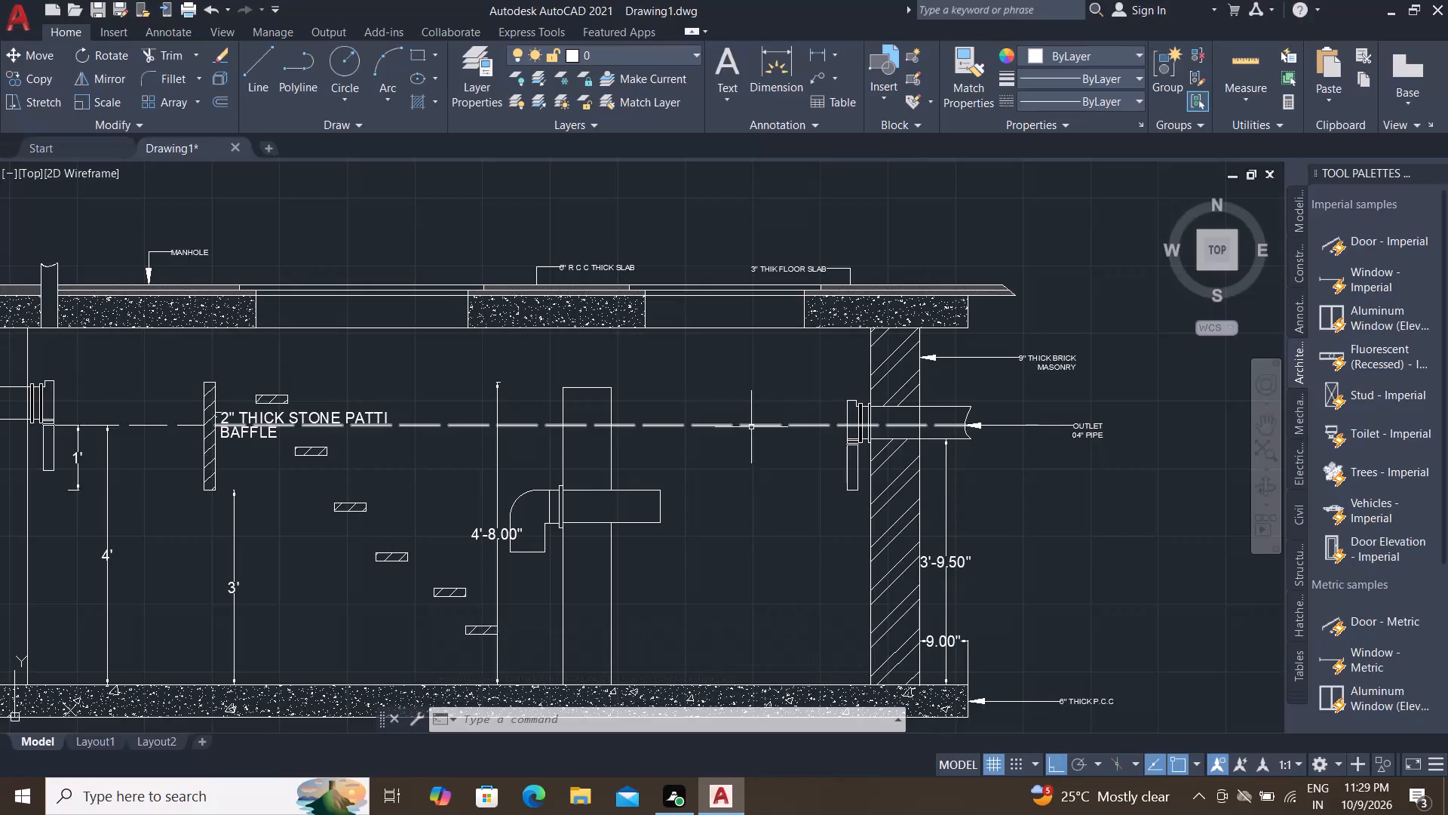
key(h)
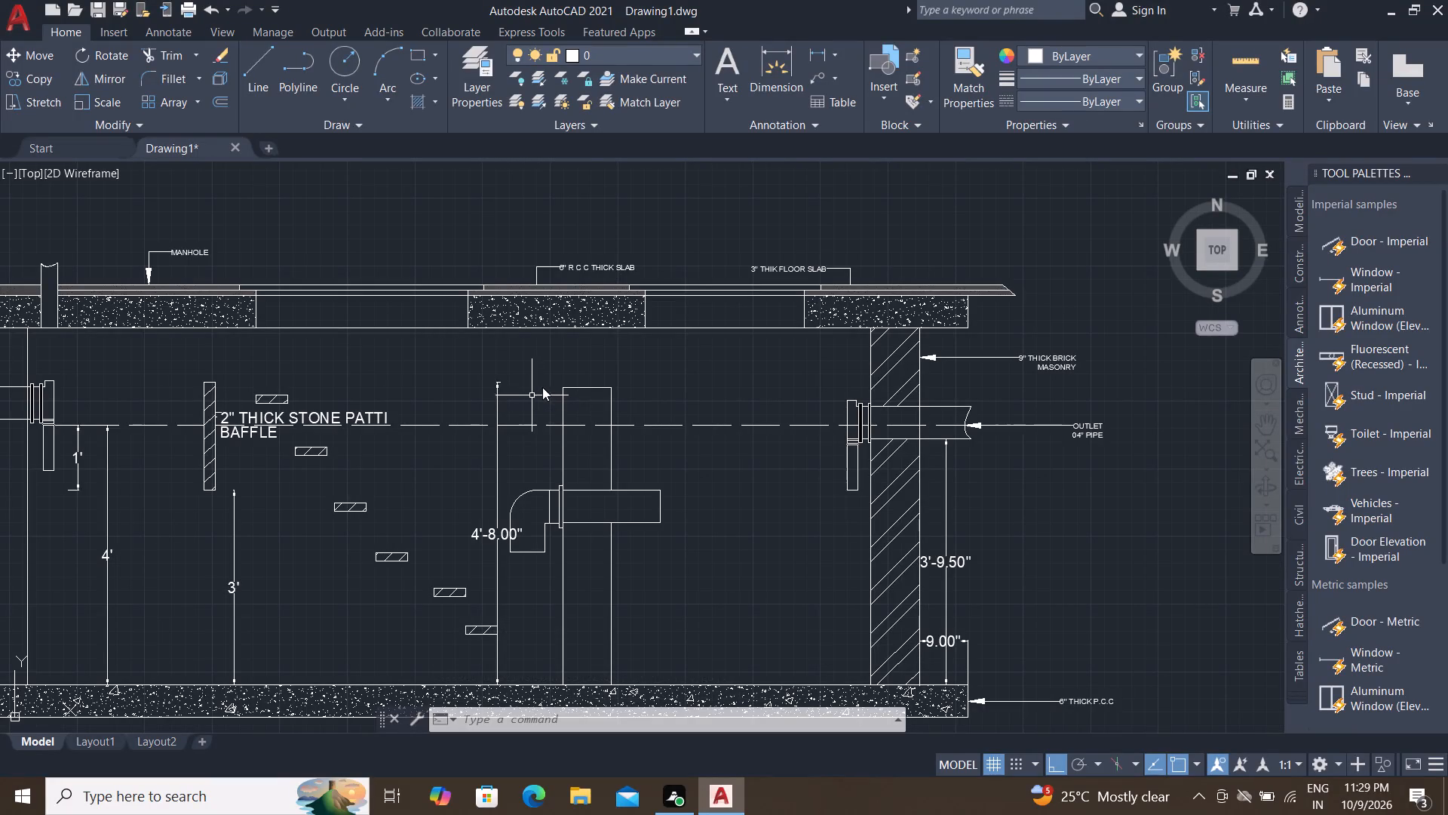
key(space)
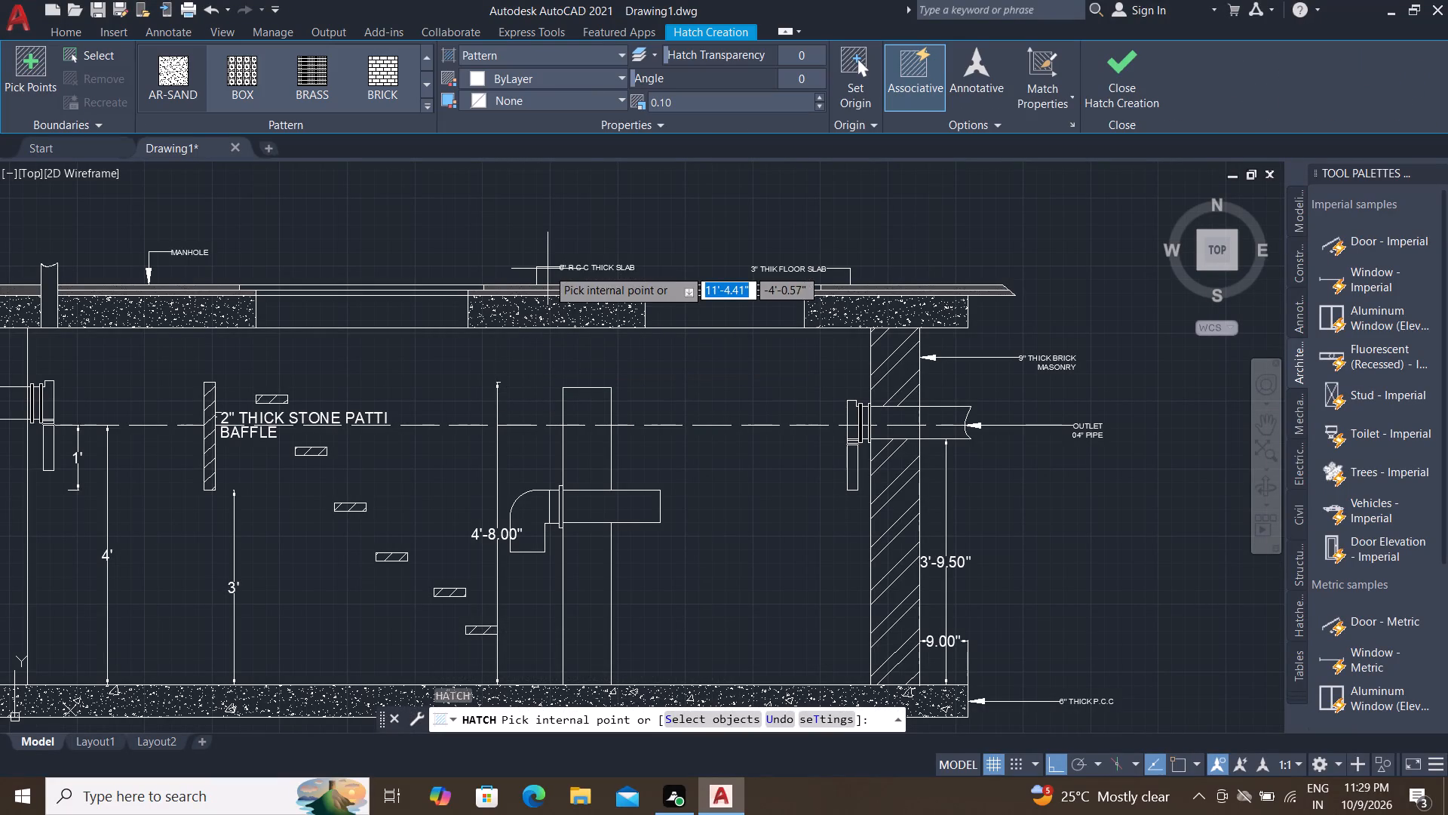
triple_click(426, 55)
triple_click(426, 55)
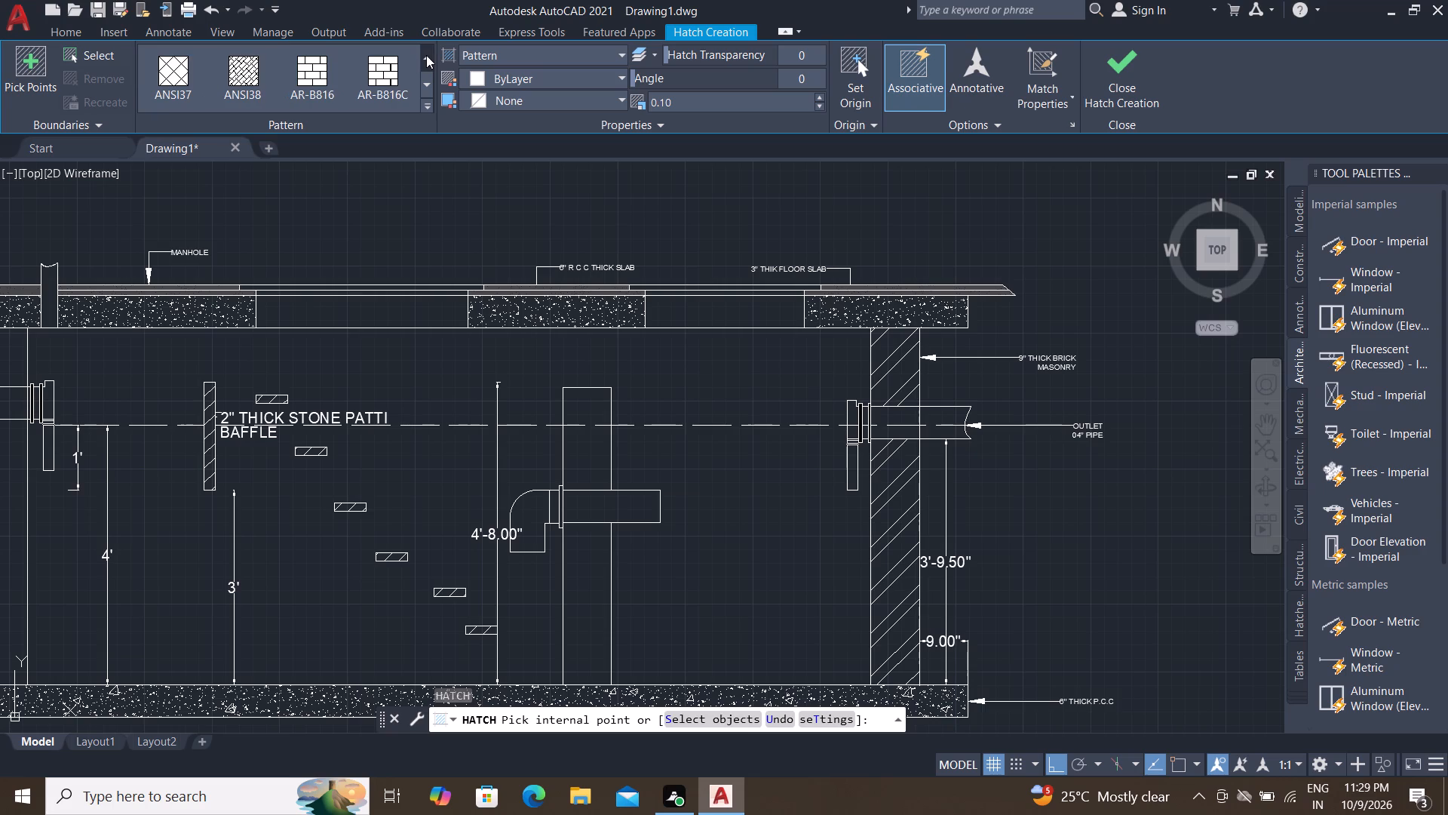
click(385, 60)
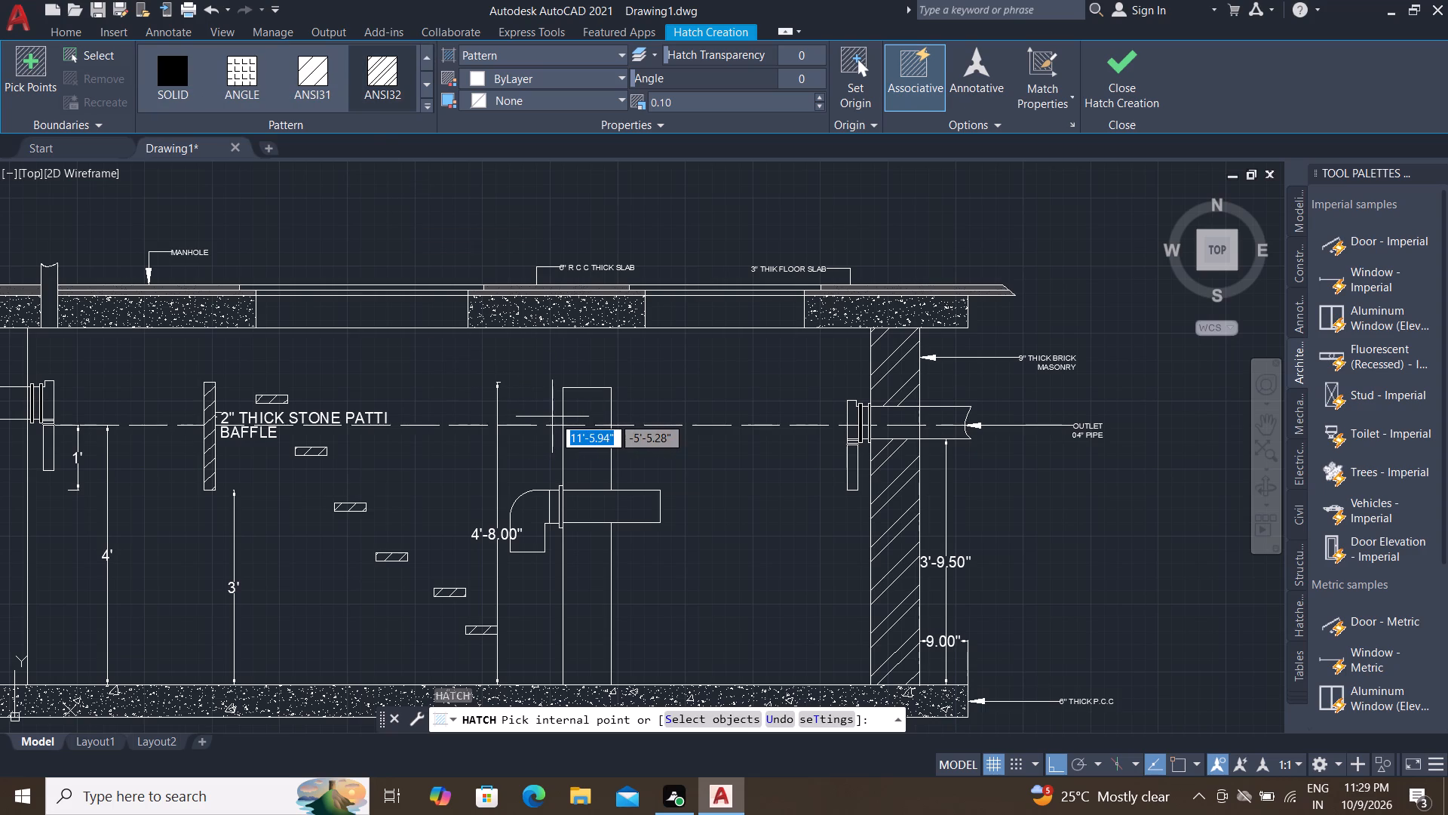
click(584, 410)
click(584, 473)
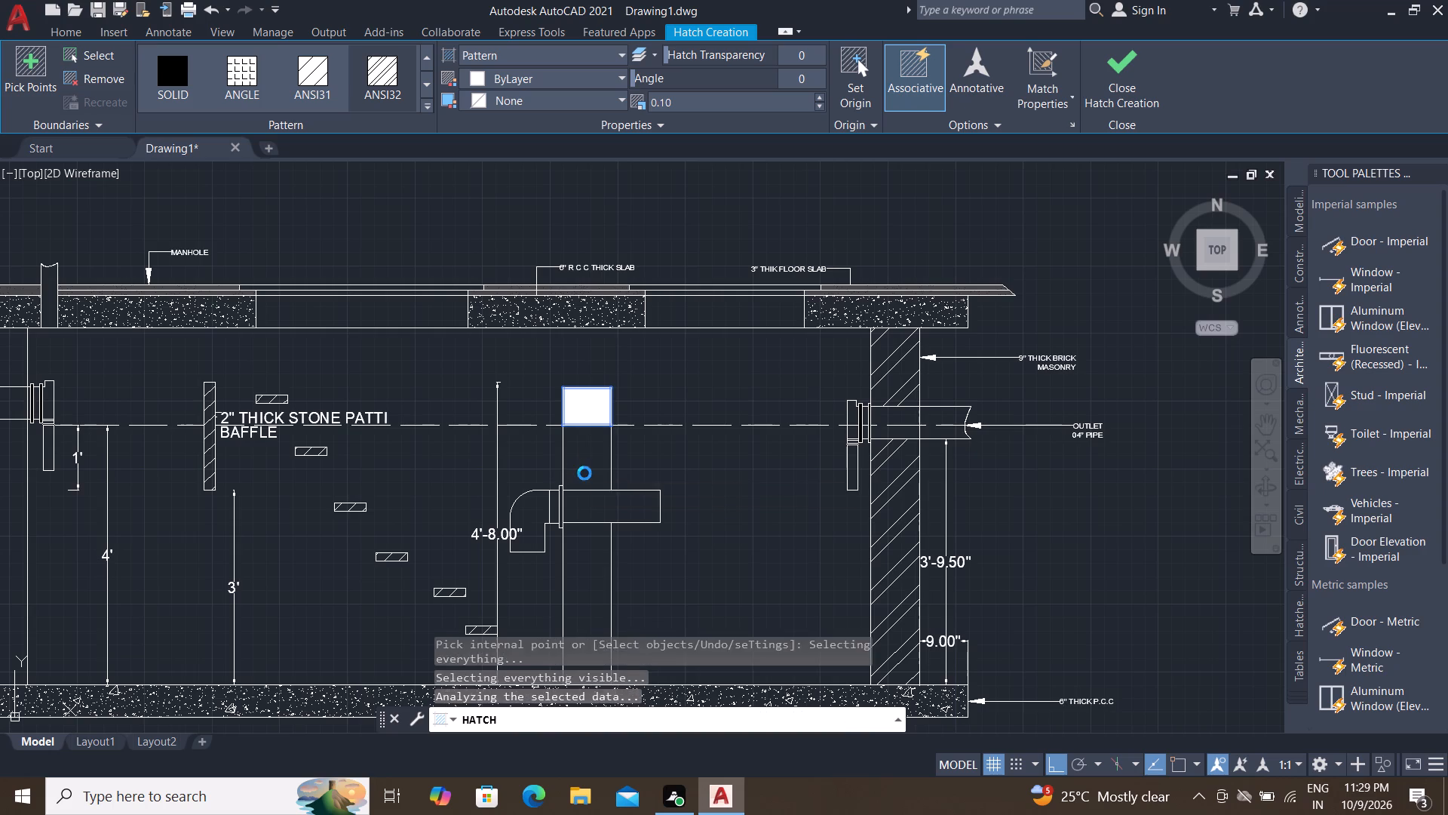
click(715, 103)
key(BackSpace)
text(15)
key(space)
key(Return)
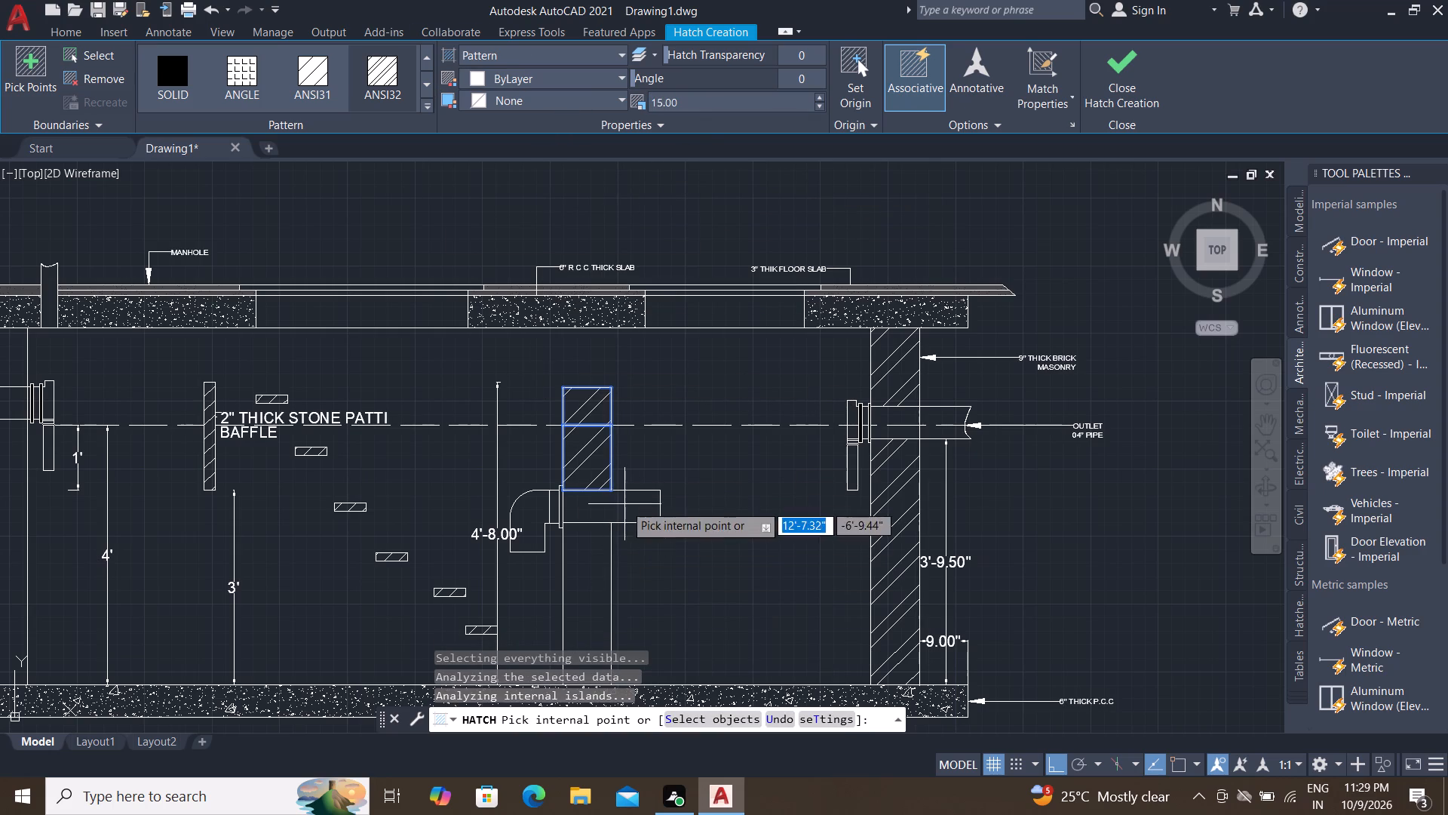
middle_drag(624, 503, 619, 280)
click(587, 365)
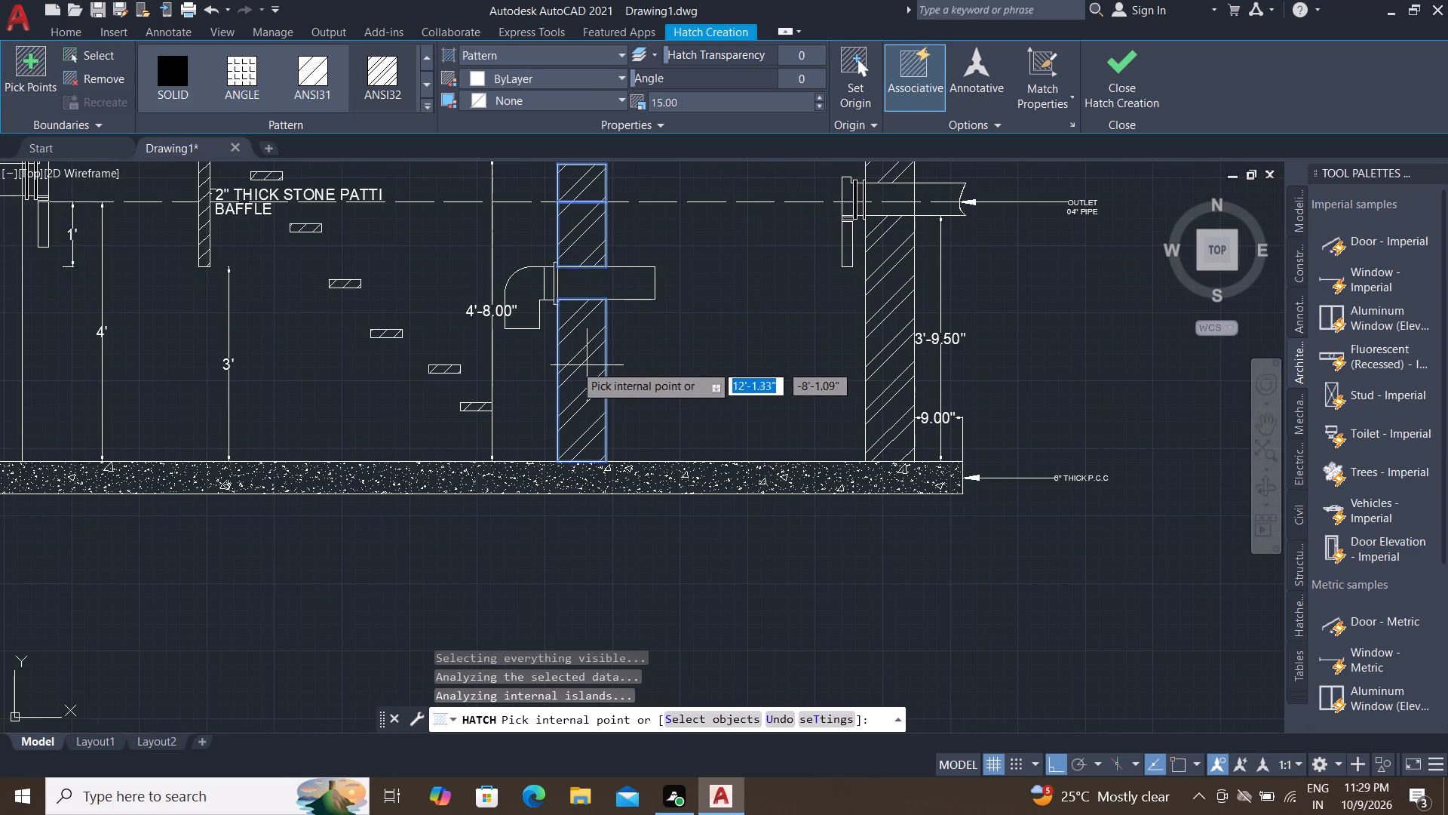
Hatch the inlet-side wall below and above the inlet pipe with the same pattern and scale, and finish the hatch.
scroll(481, 346, down, 1)
middle_drag(481, 346, 886, 532)
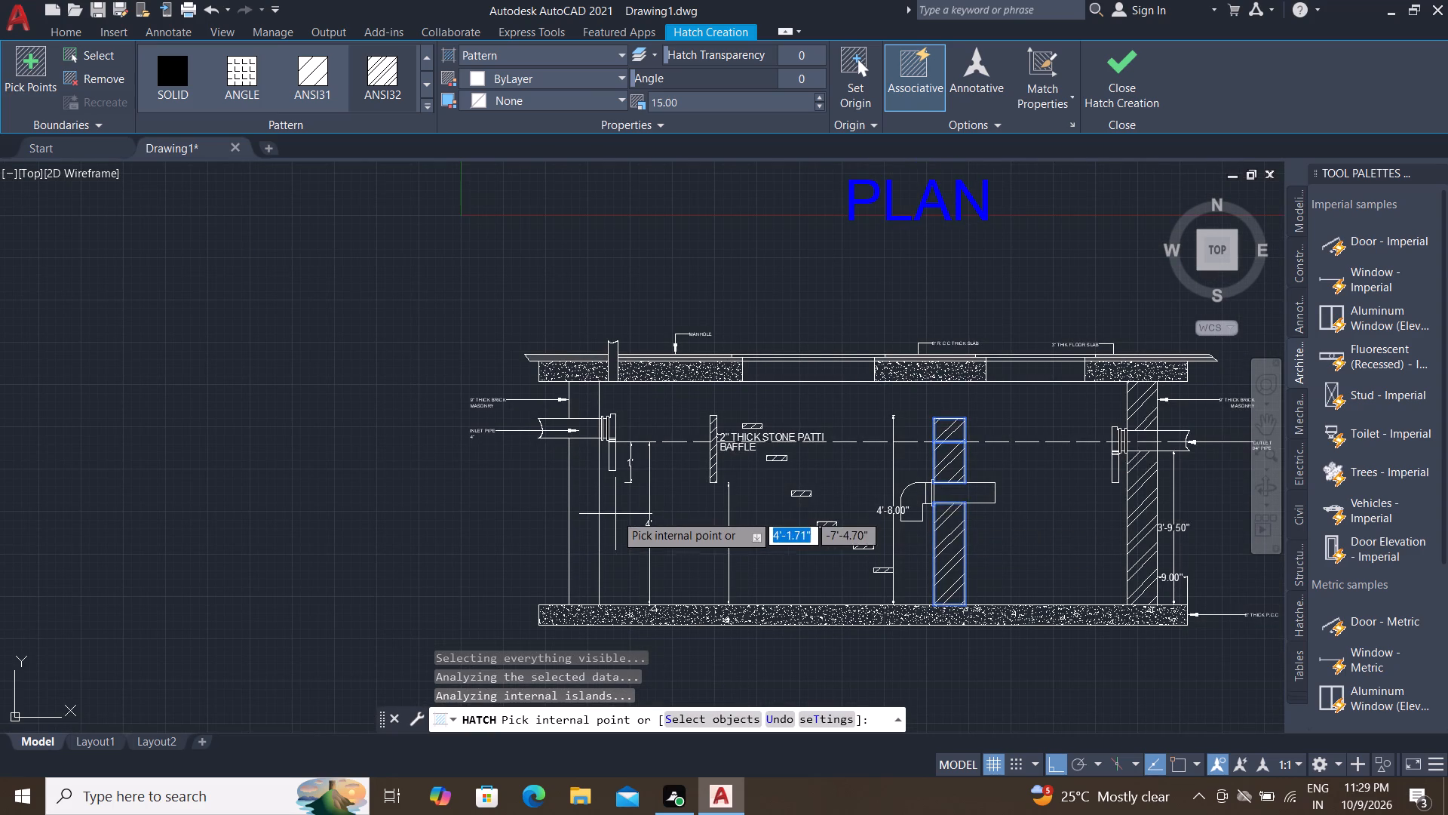
click(590, 522)
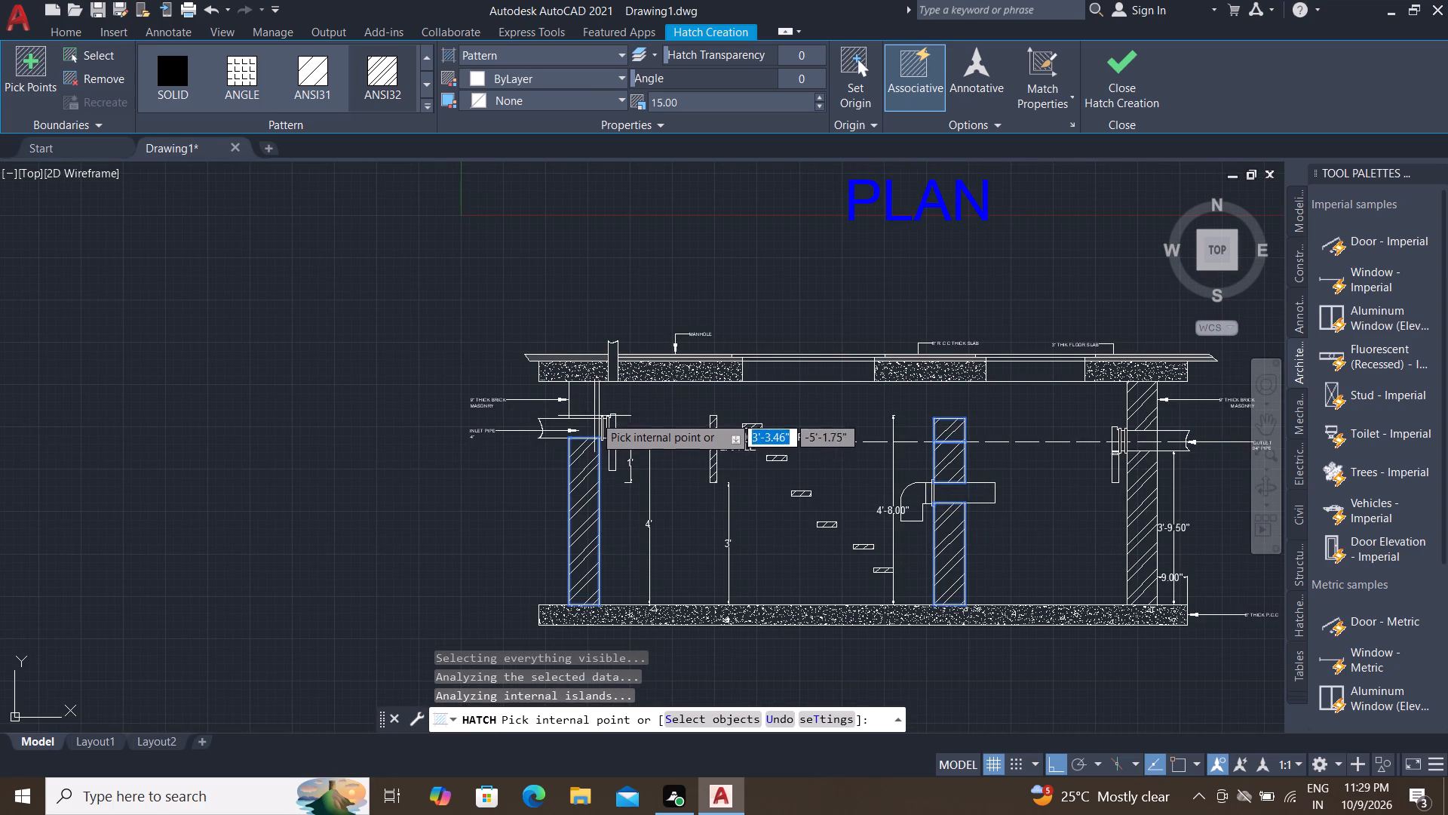
click(581, 407)
key(Escape)
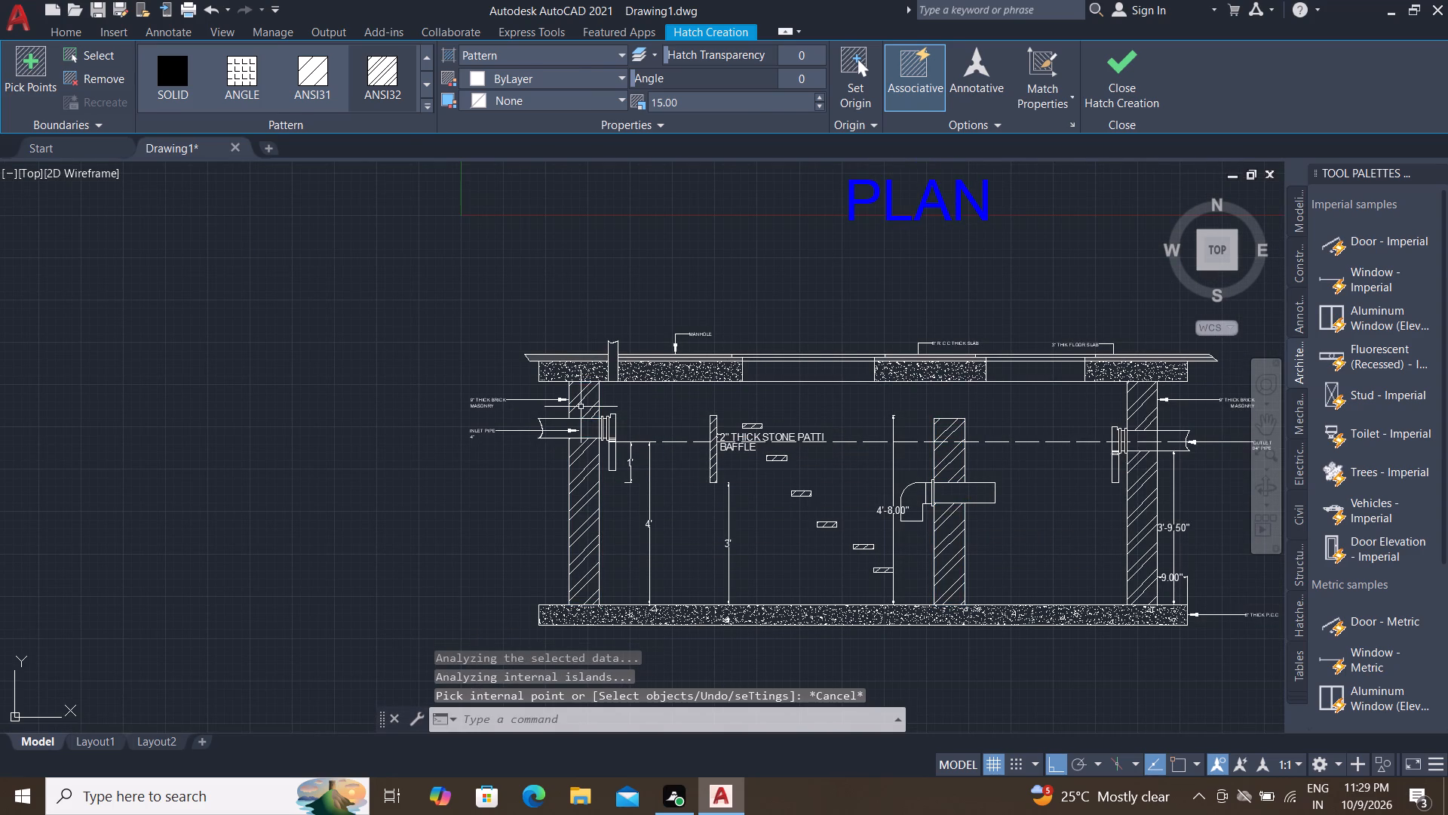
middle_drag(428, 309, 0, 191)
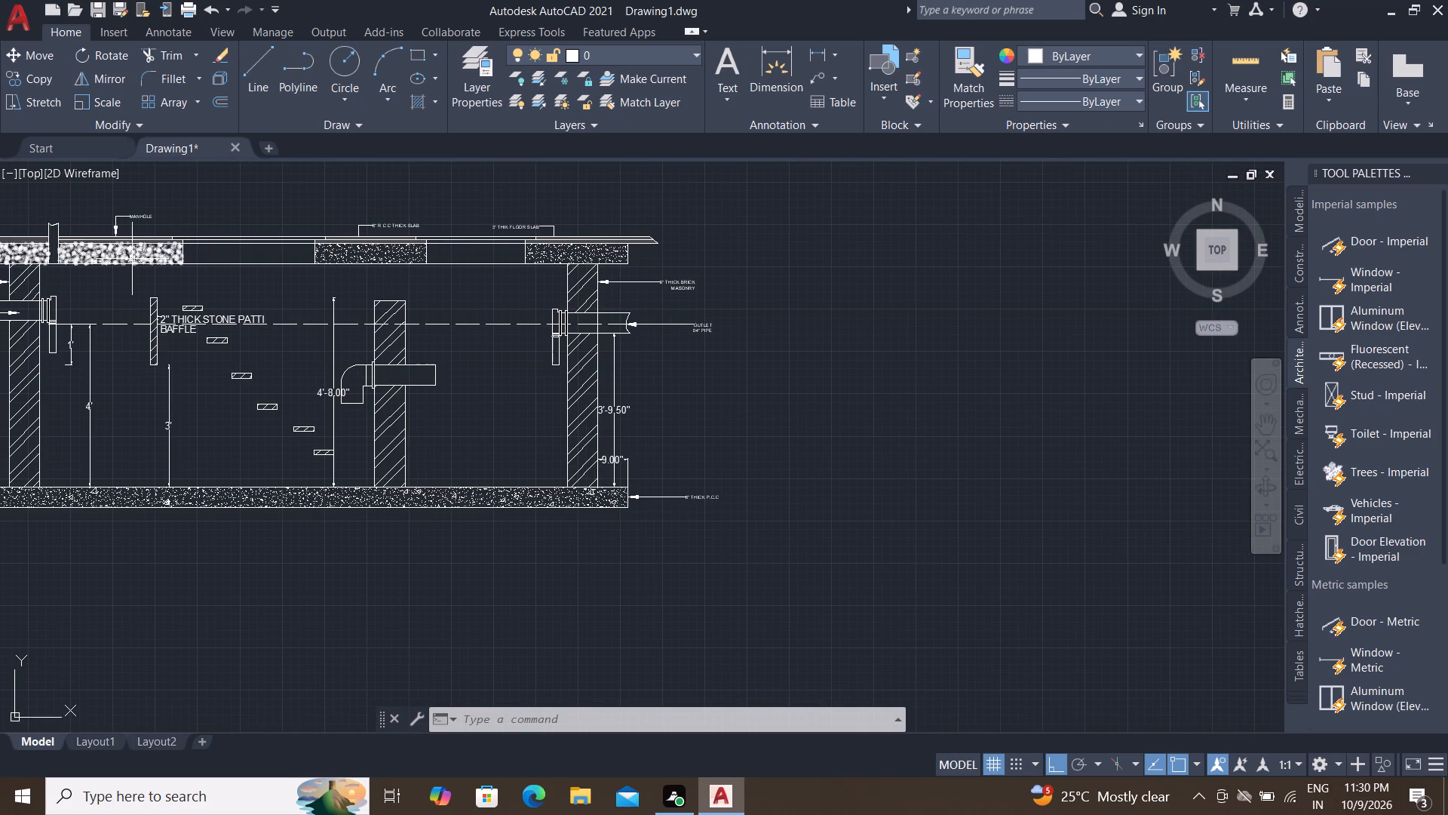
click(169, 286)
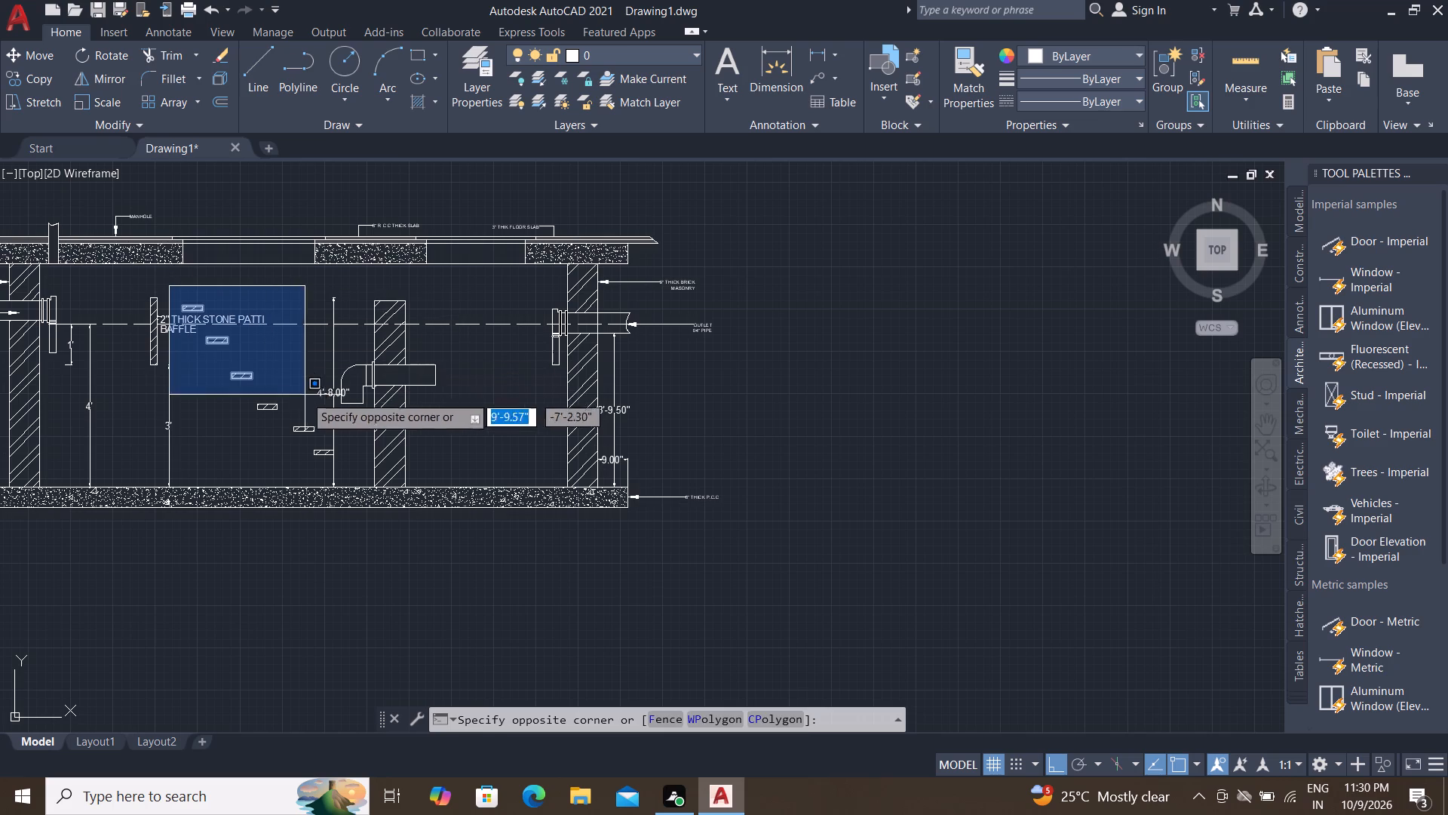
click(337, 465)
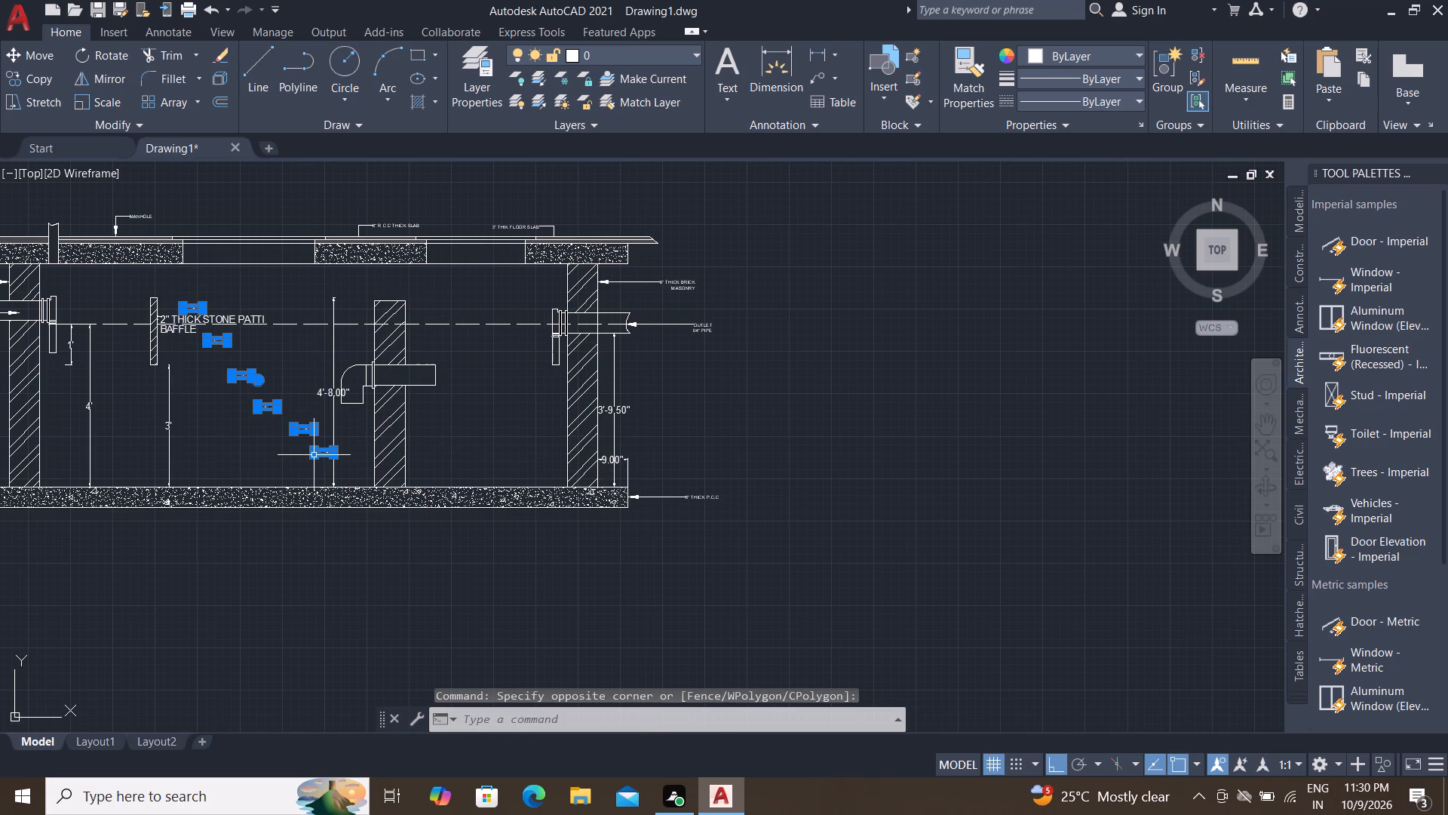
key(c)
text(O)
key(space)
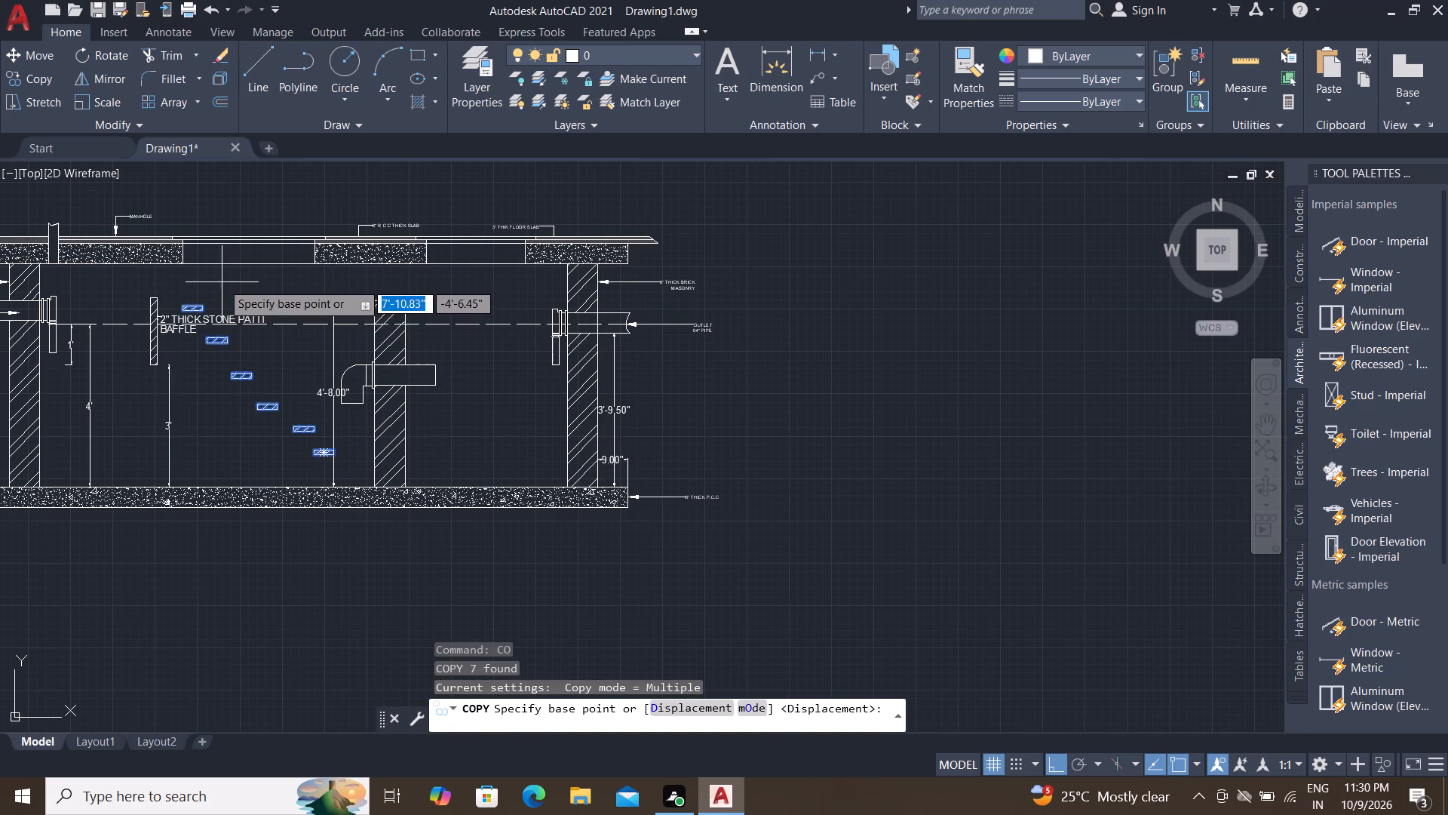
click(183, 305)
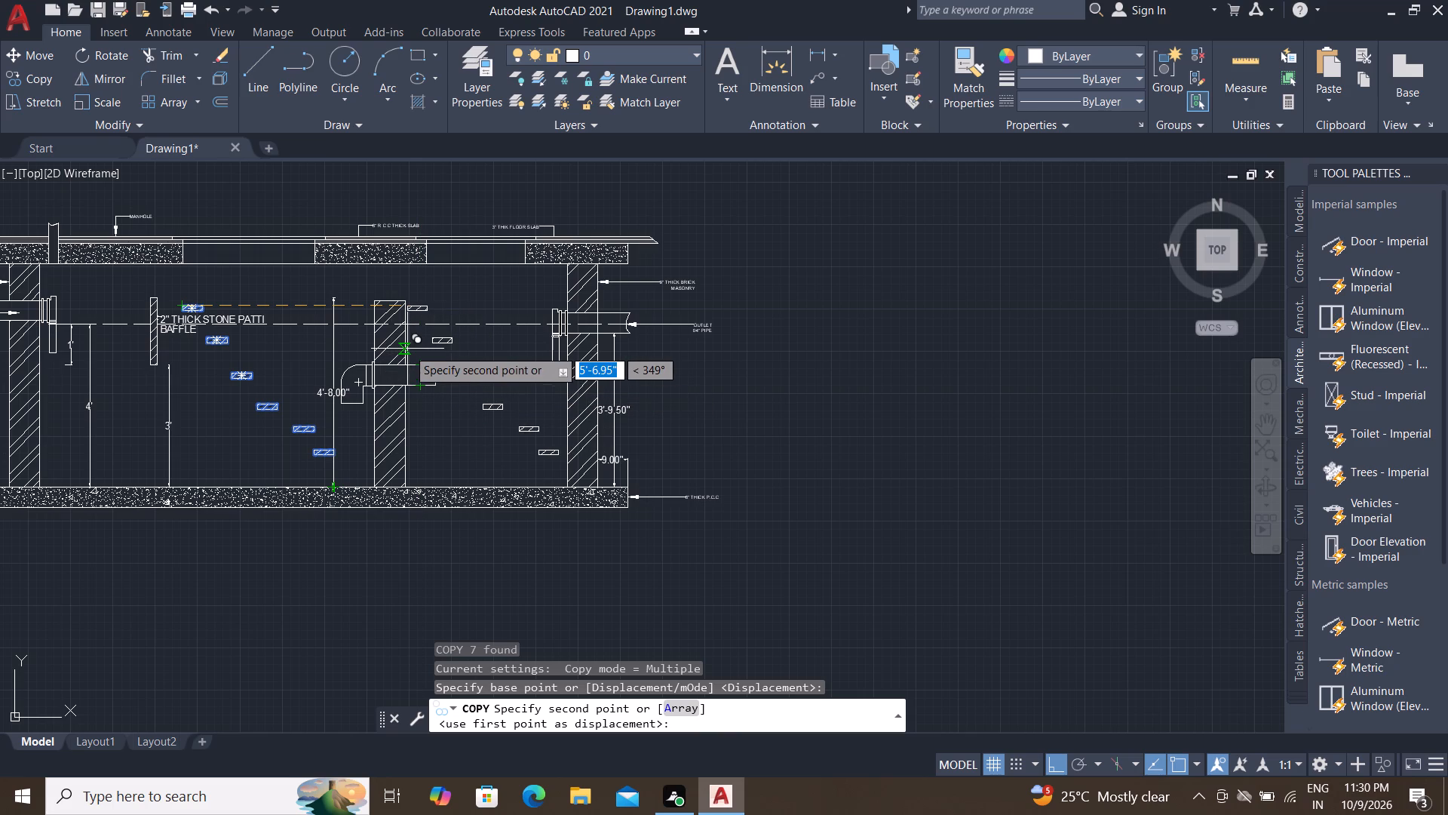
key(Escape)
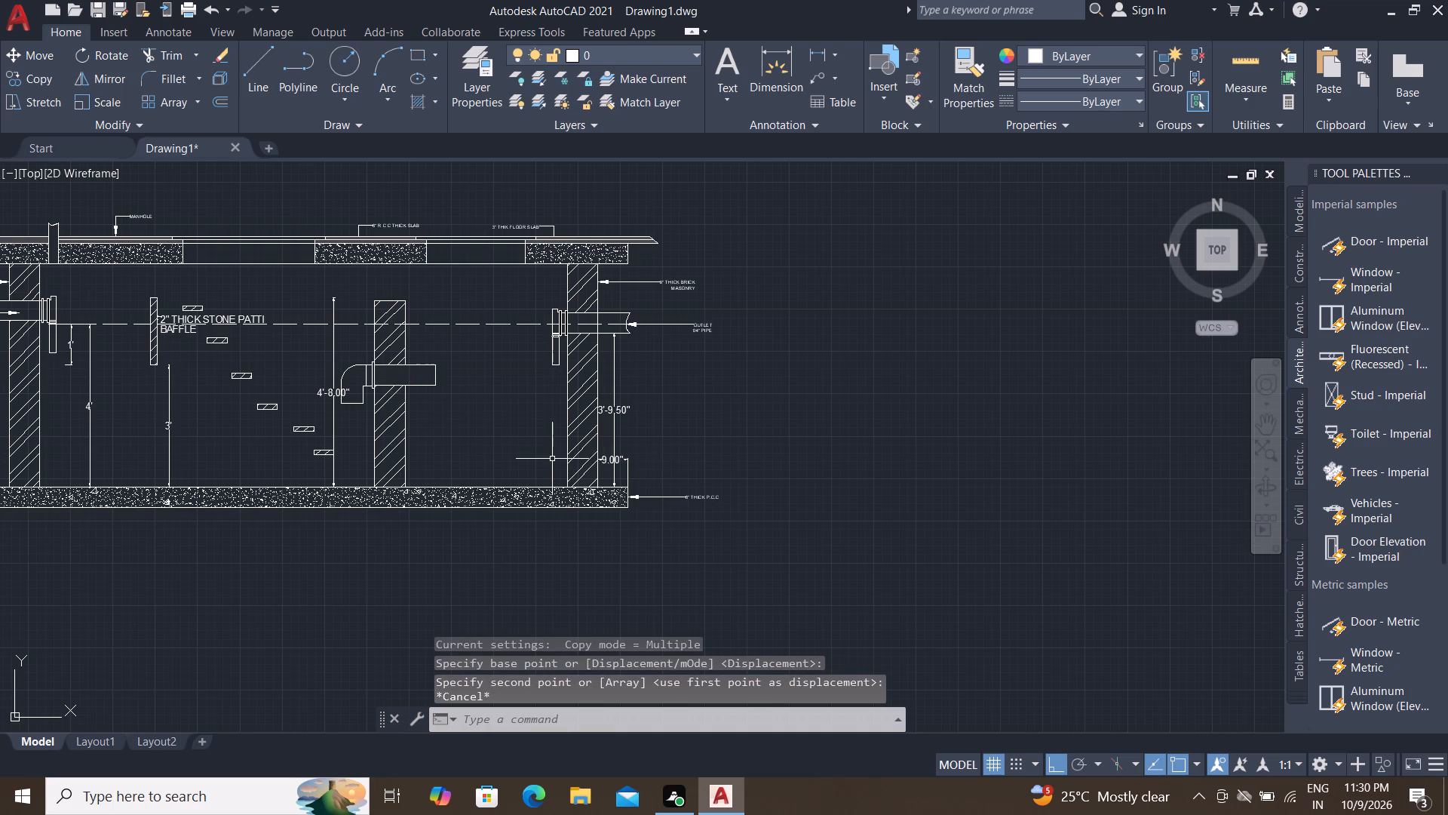
Draw a rectangle 9" long and 2" wide just above the base slab, beside the inner face of the outlet-side wall.
text(REC)
key(space)
scroll(557, 452, up, 1)
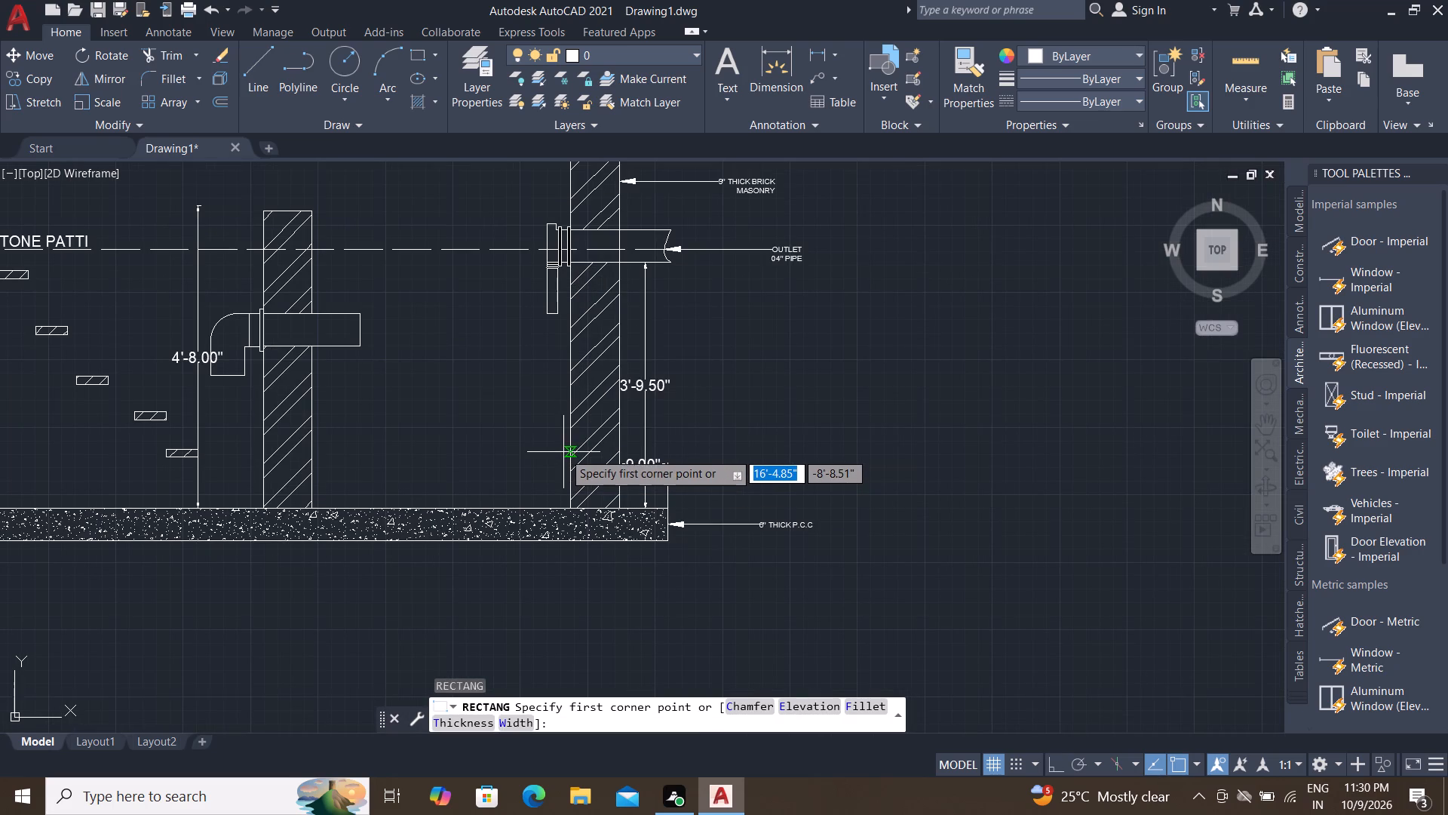
click(553, 460)
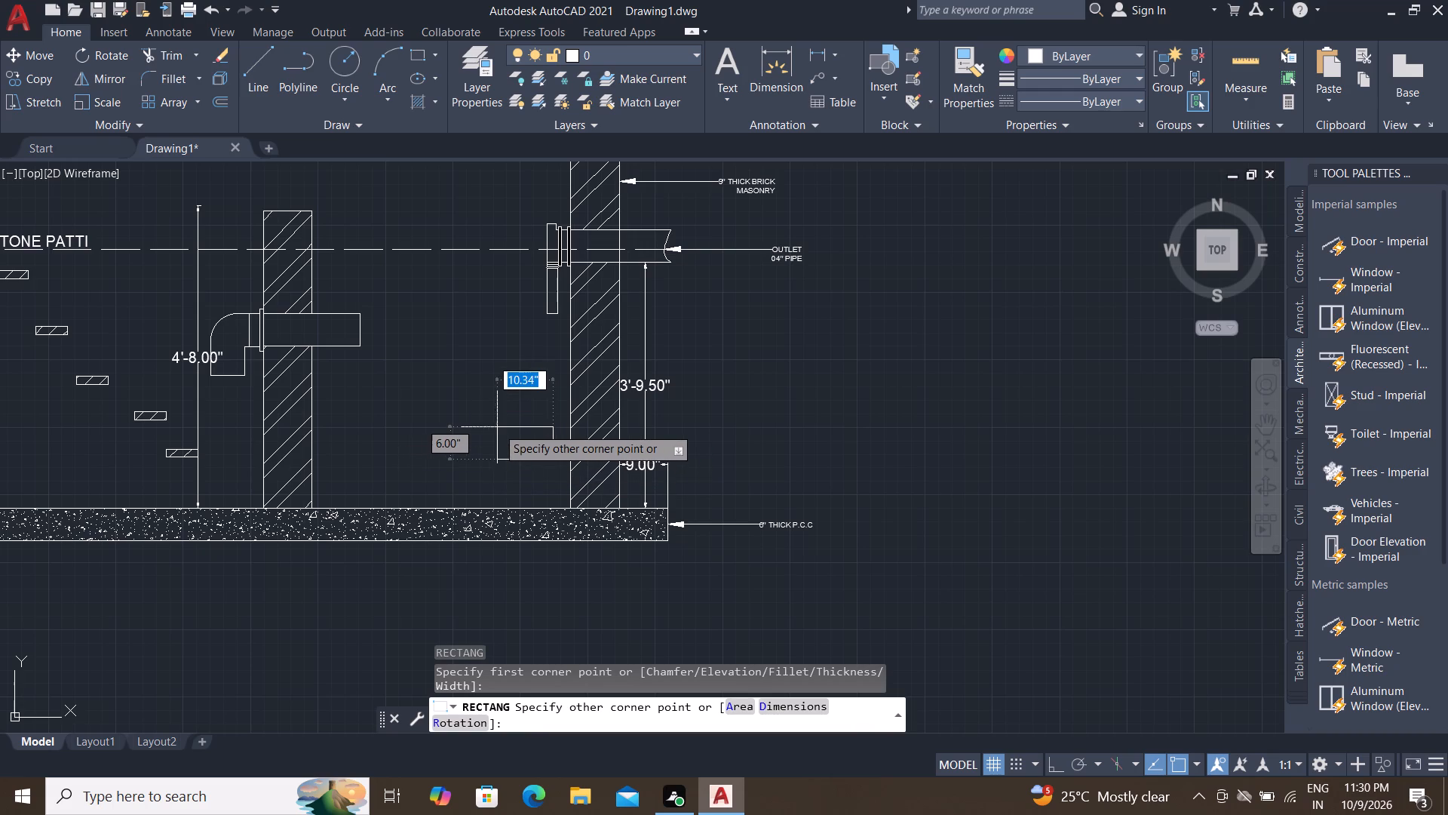
text(D)
key(space)
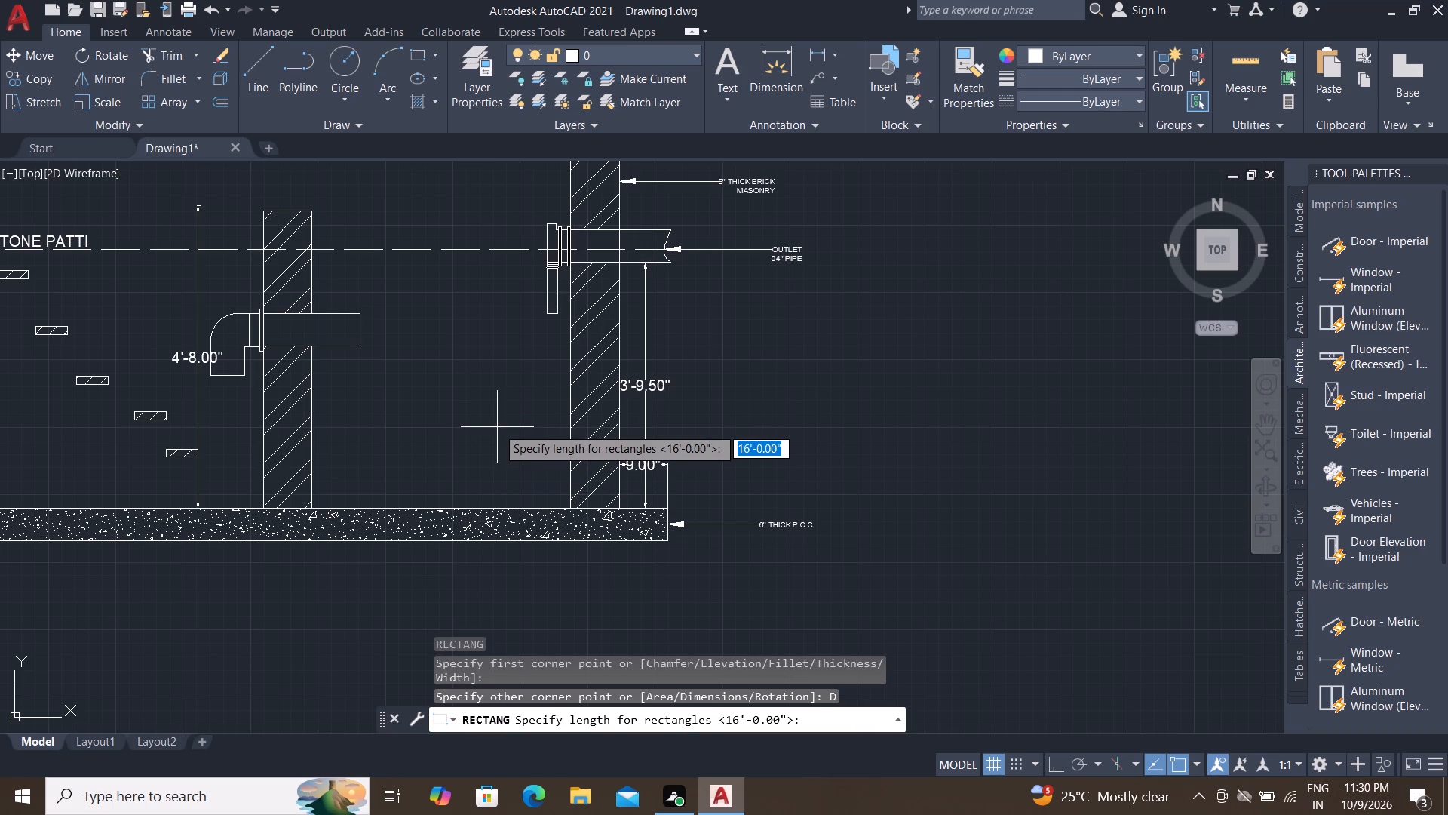
key(9)
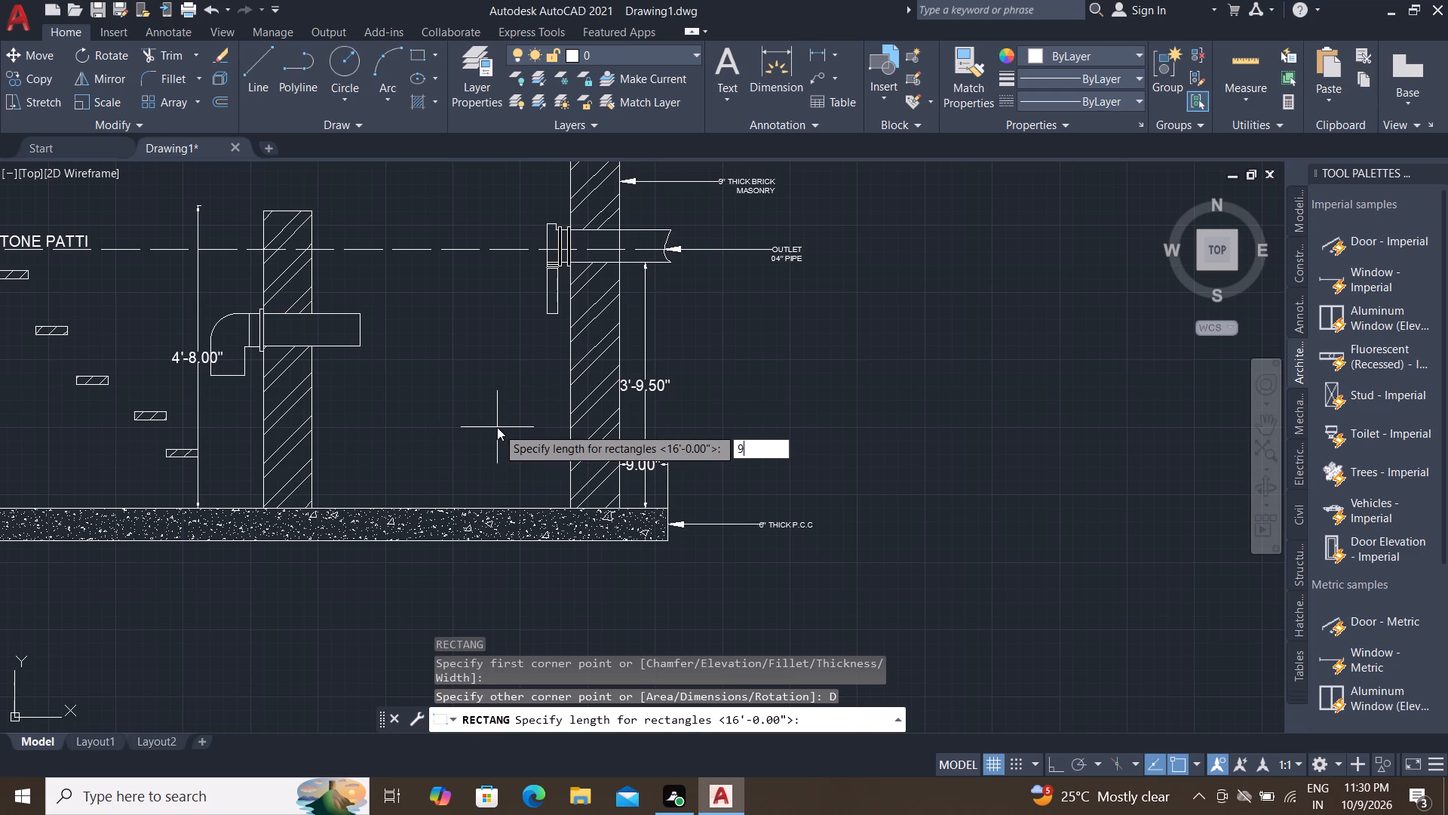
key(shift+quotedbl)
key(Return)
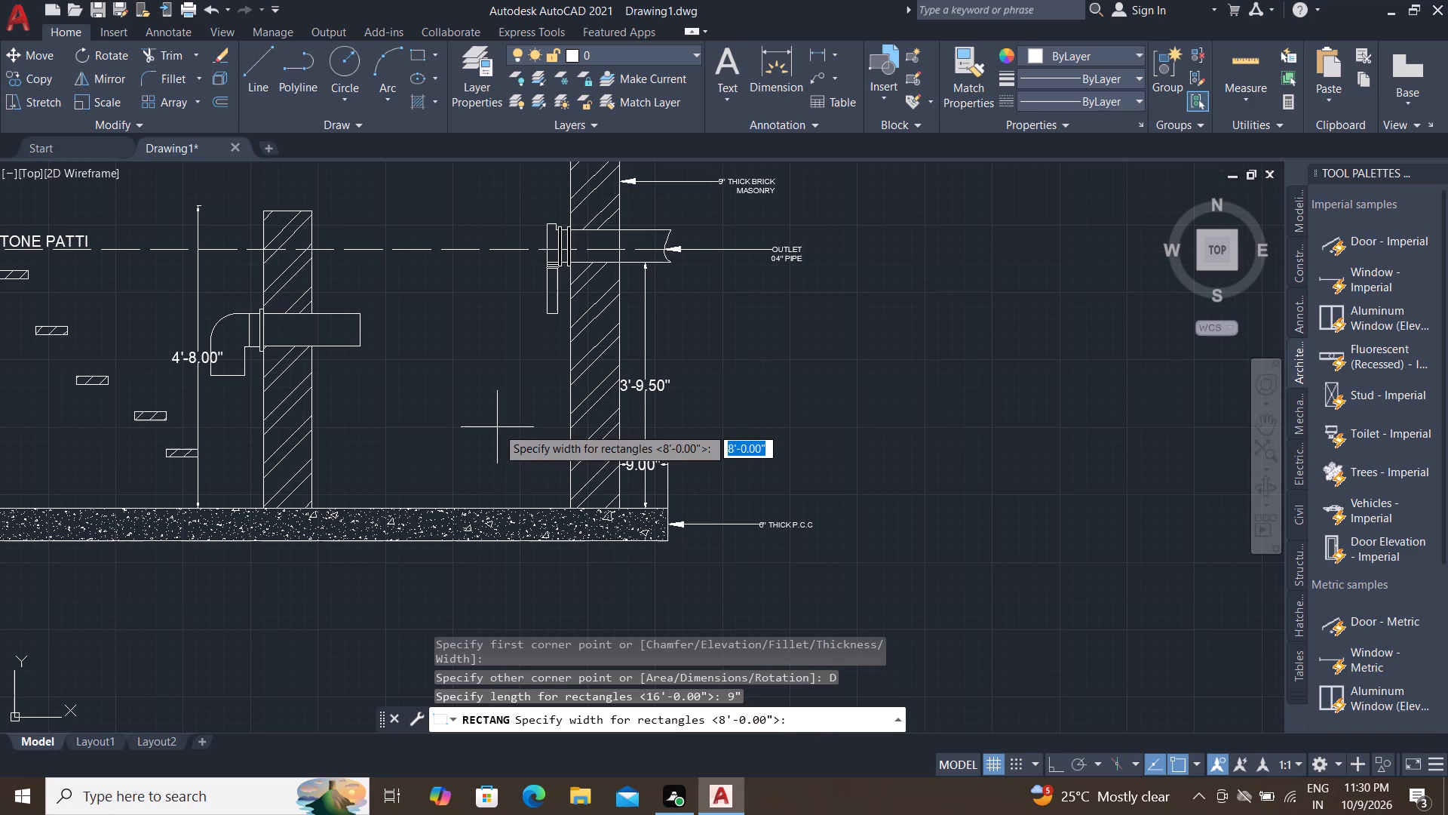
key(2)
key(shift+quotedbl)
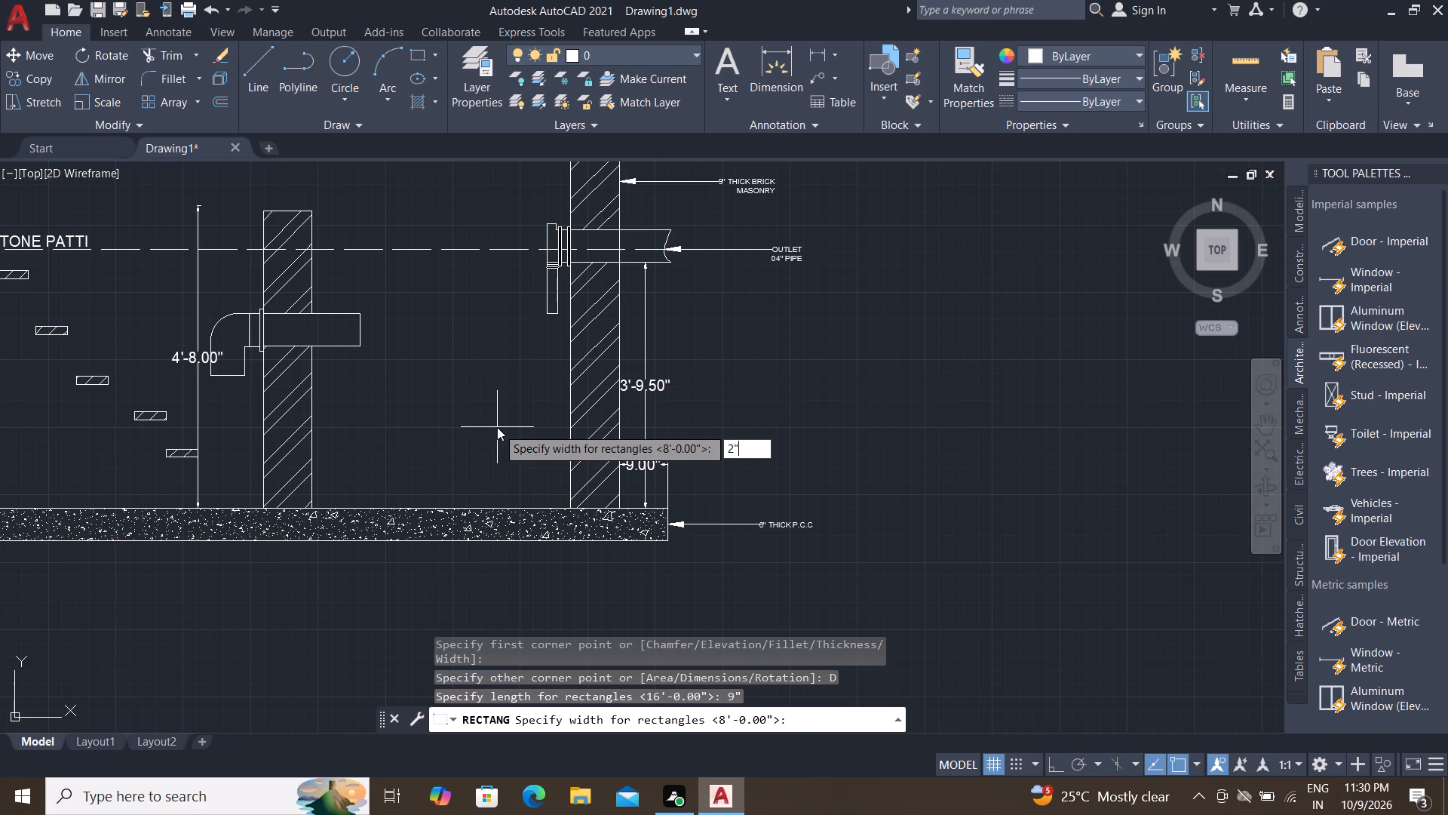
key(Return)
click(499, 428)
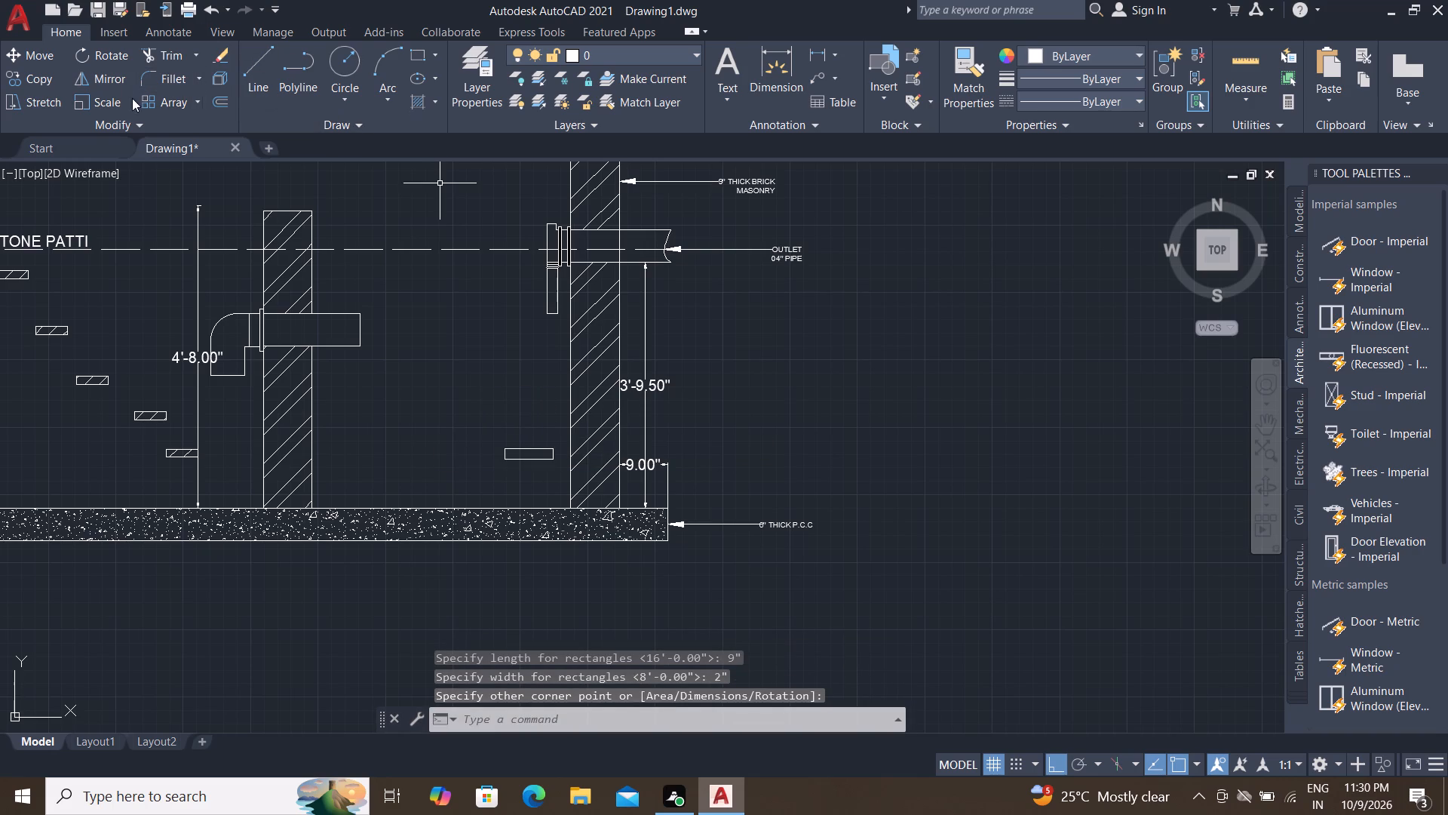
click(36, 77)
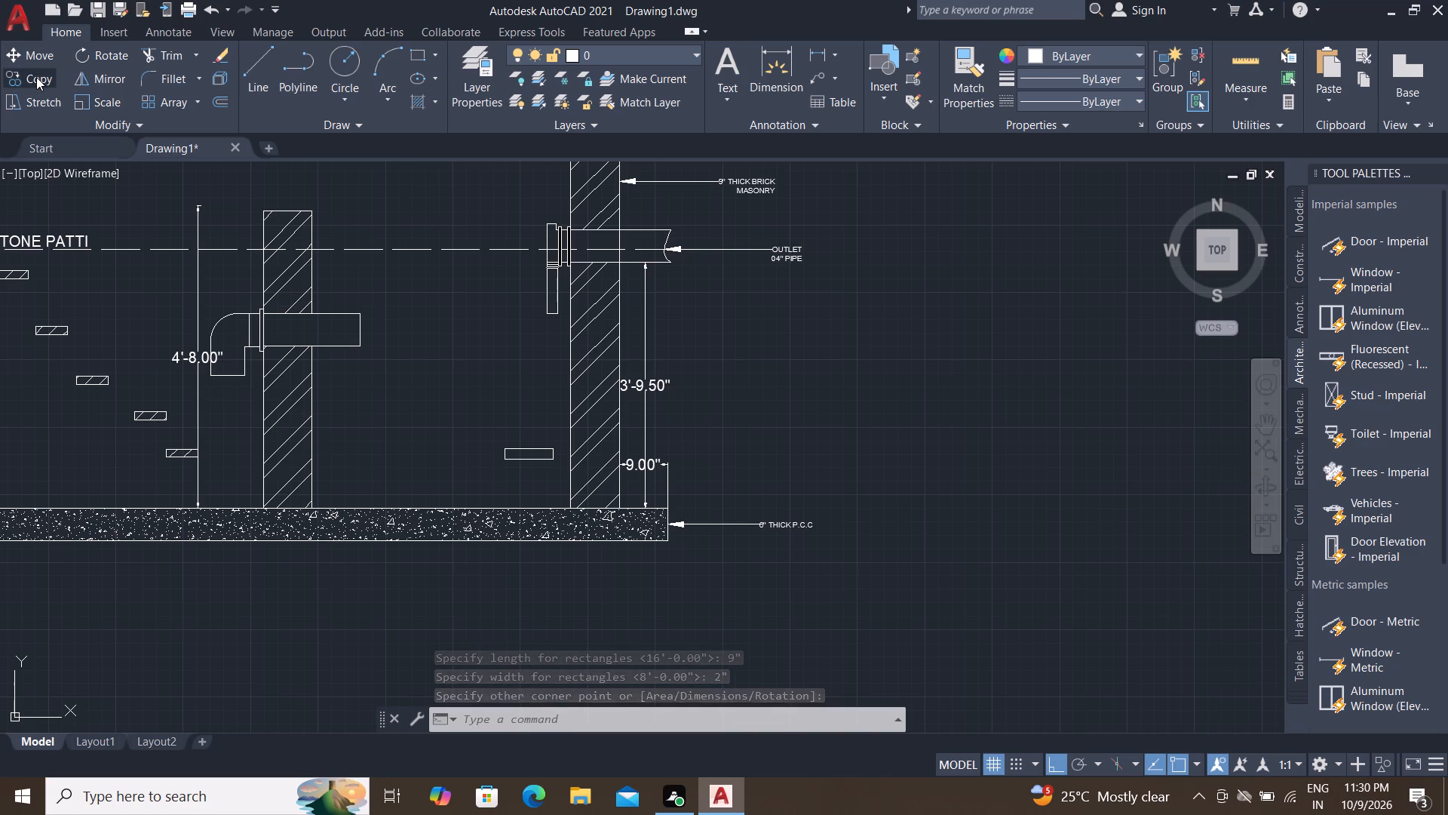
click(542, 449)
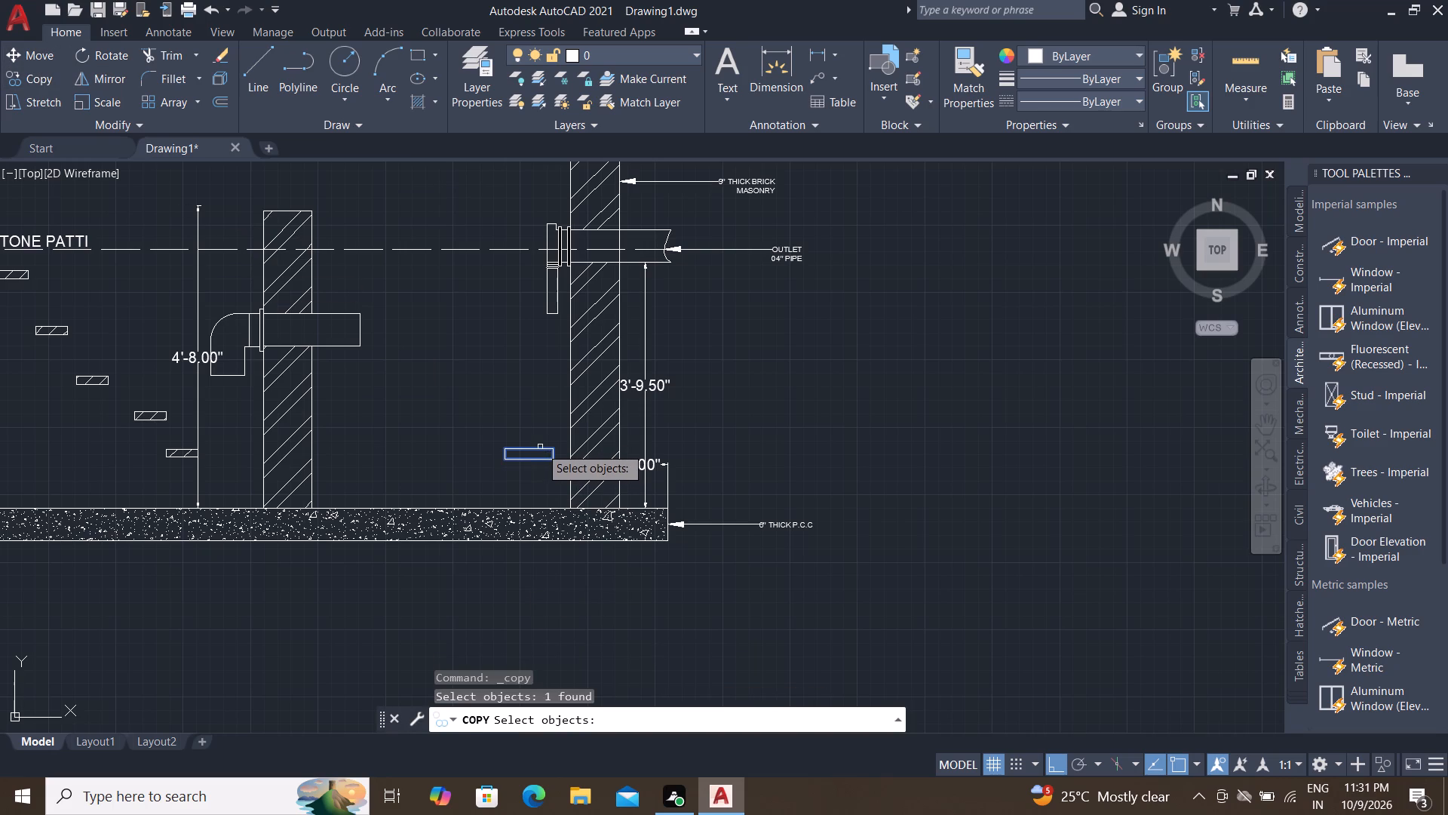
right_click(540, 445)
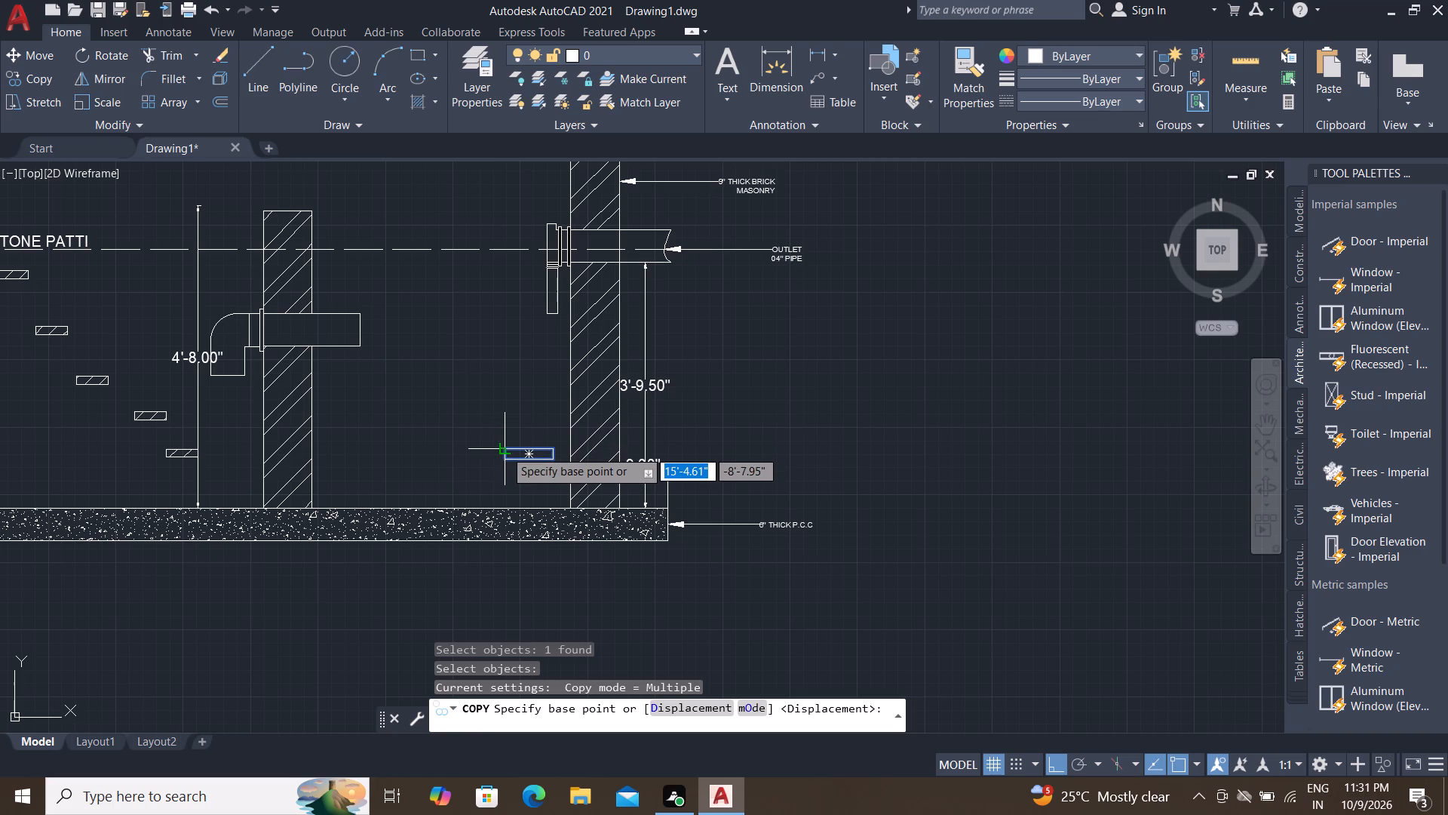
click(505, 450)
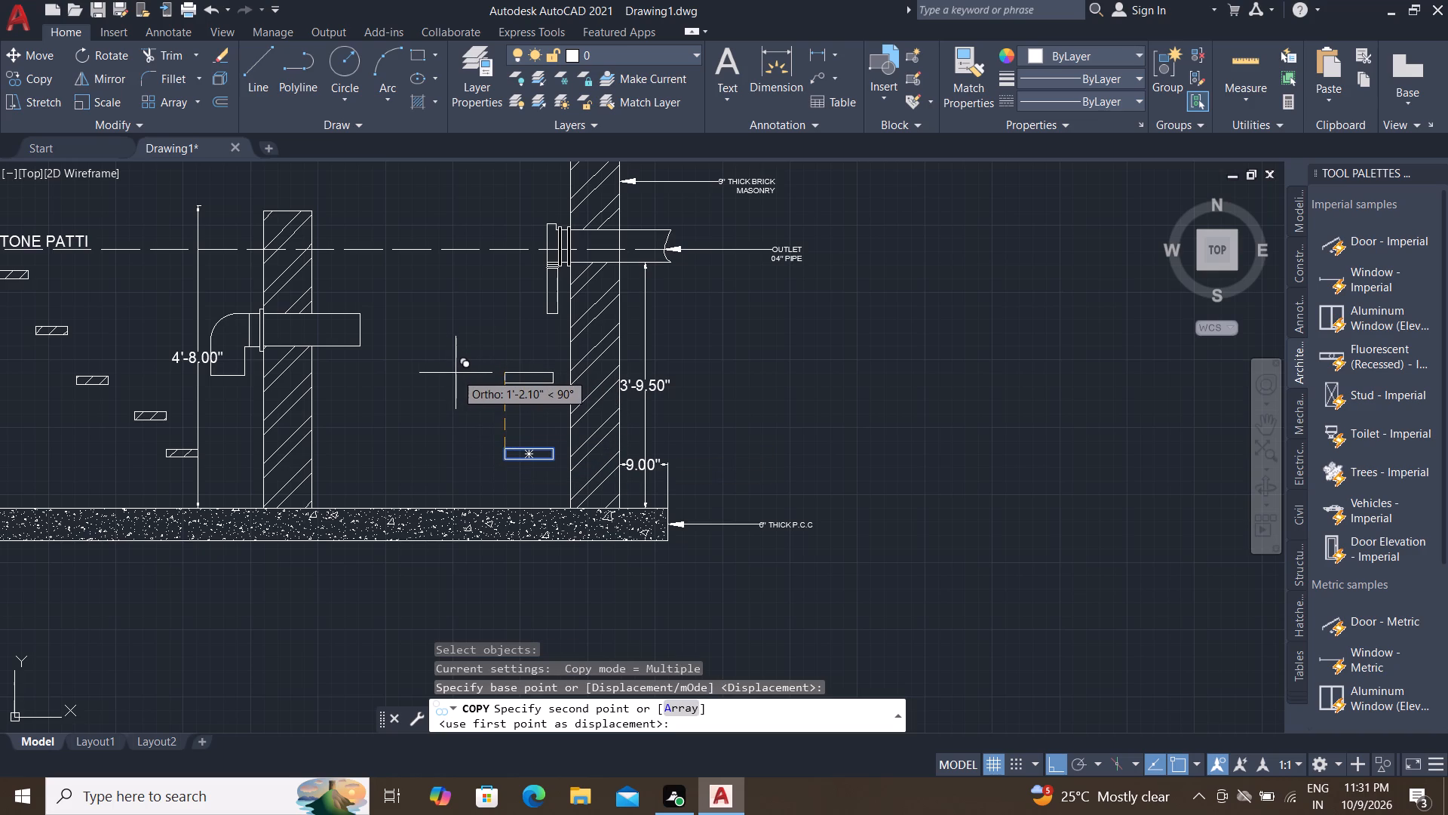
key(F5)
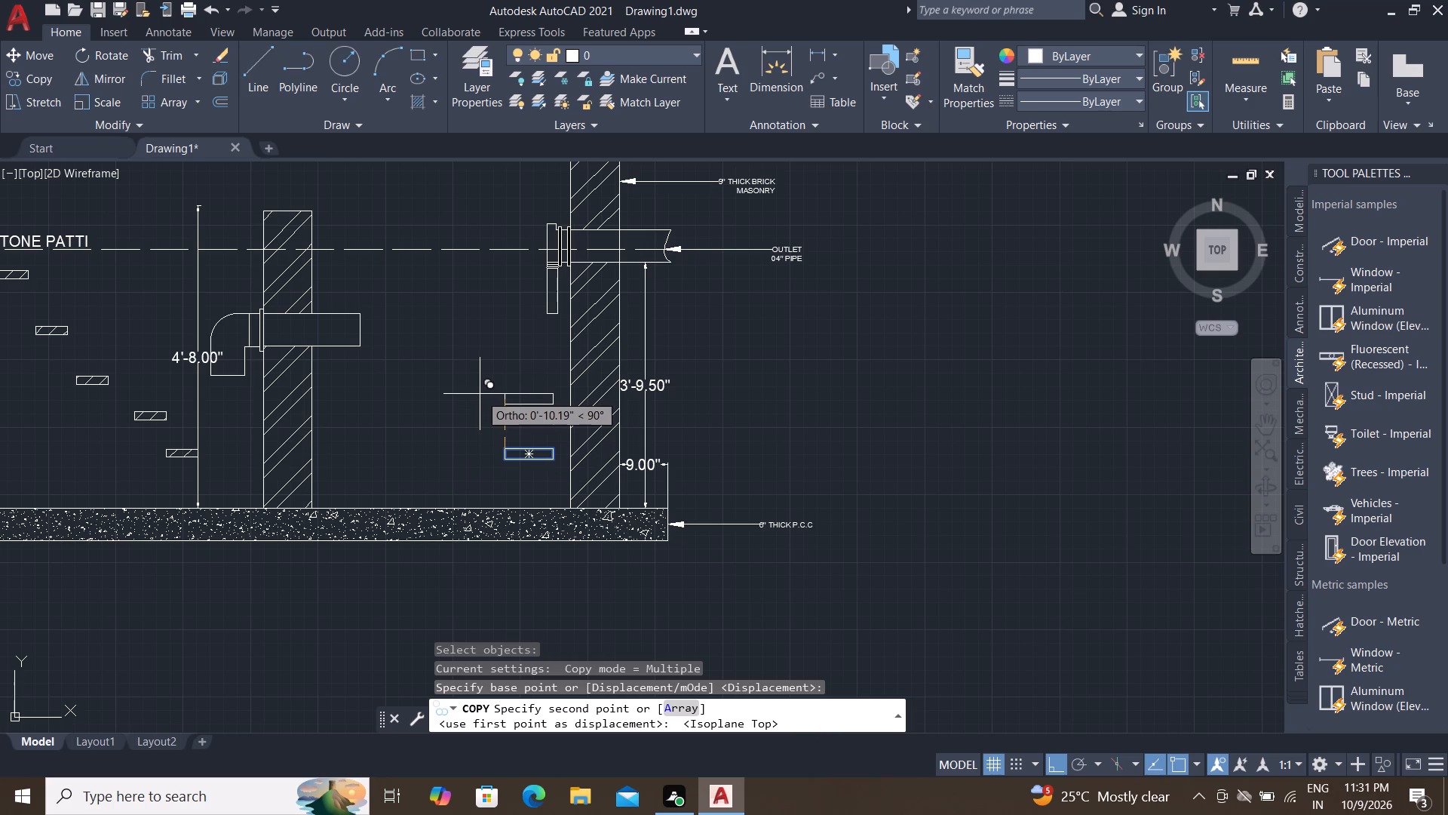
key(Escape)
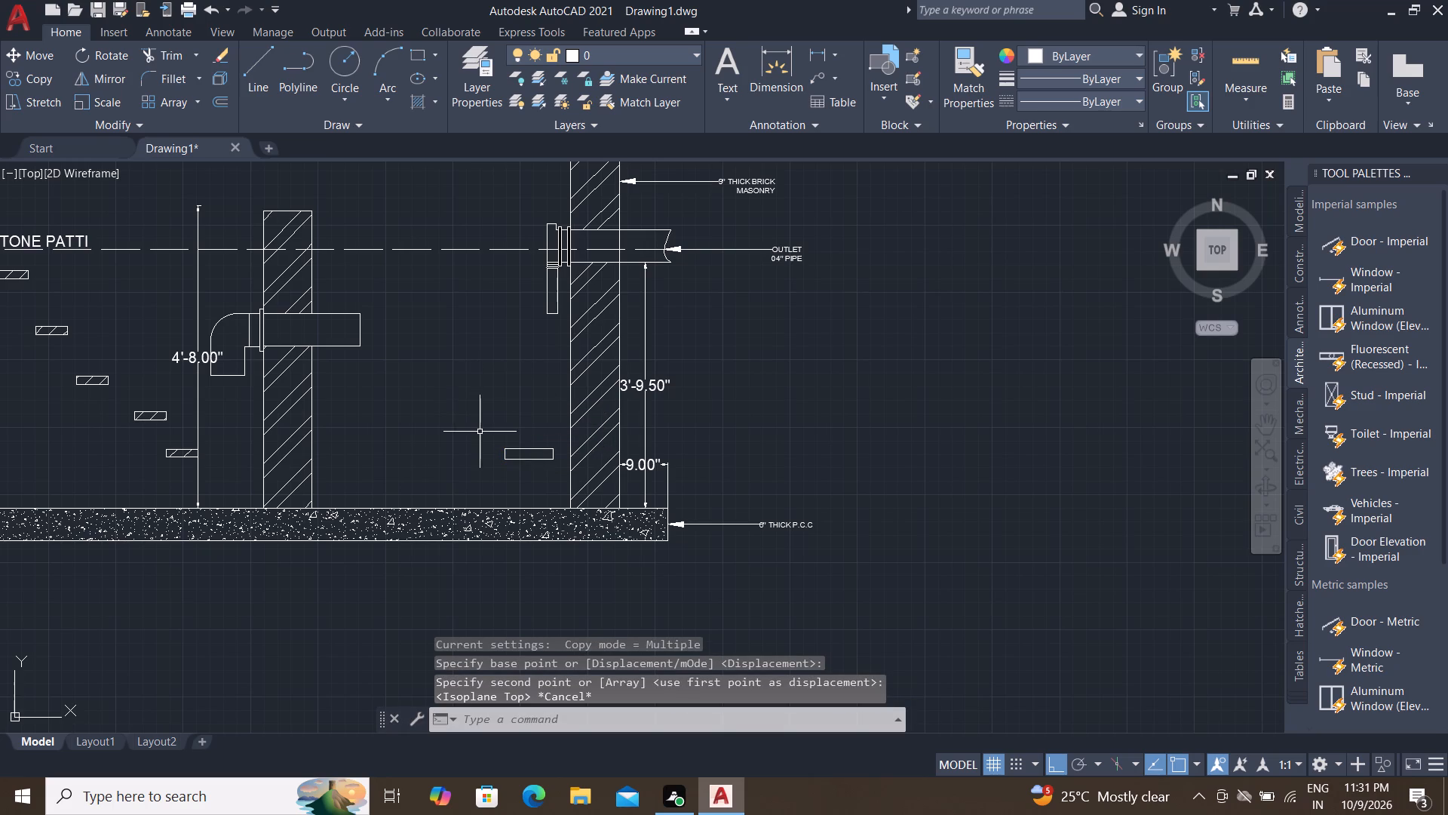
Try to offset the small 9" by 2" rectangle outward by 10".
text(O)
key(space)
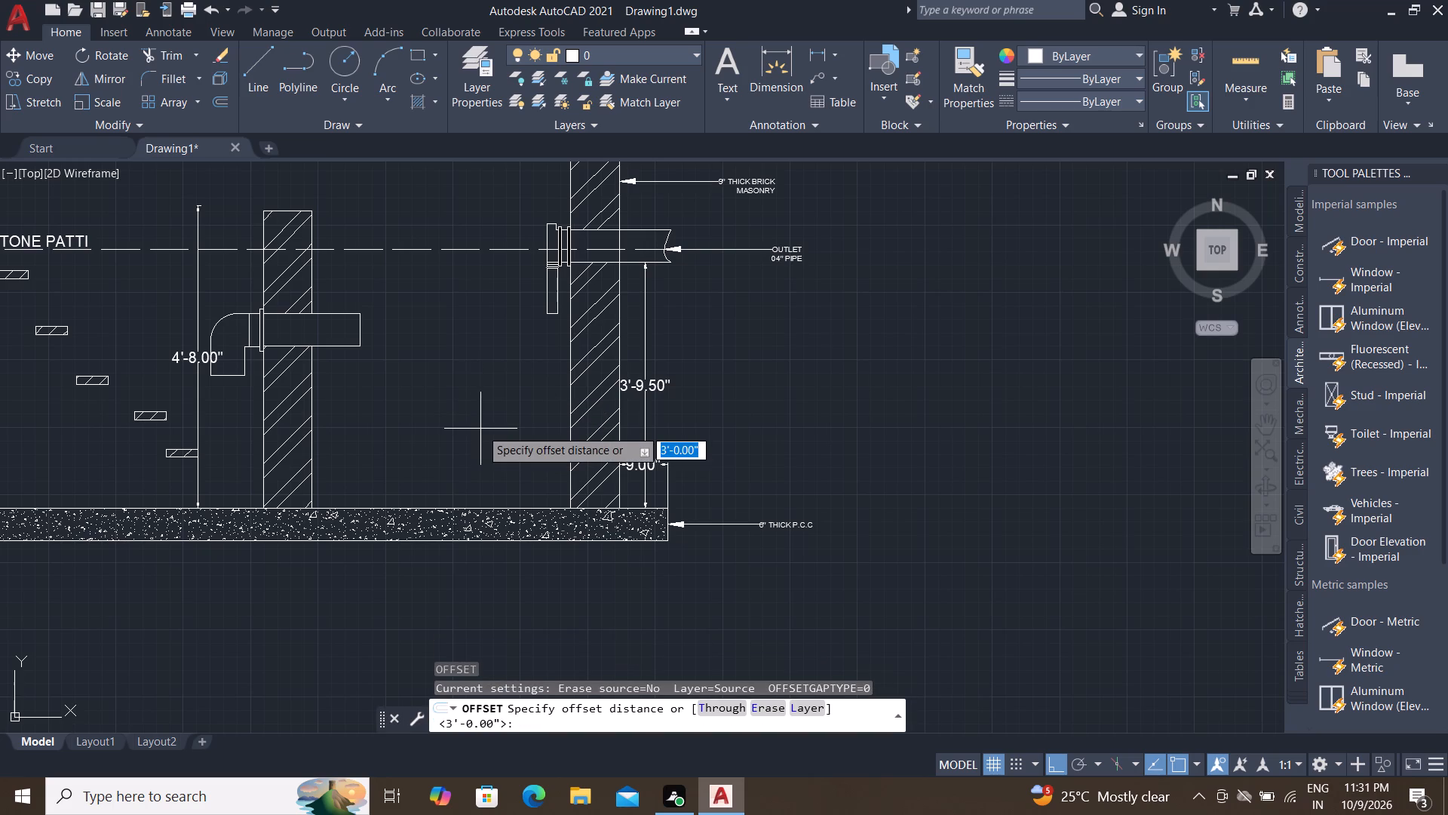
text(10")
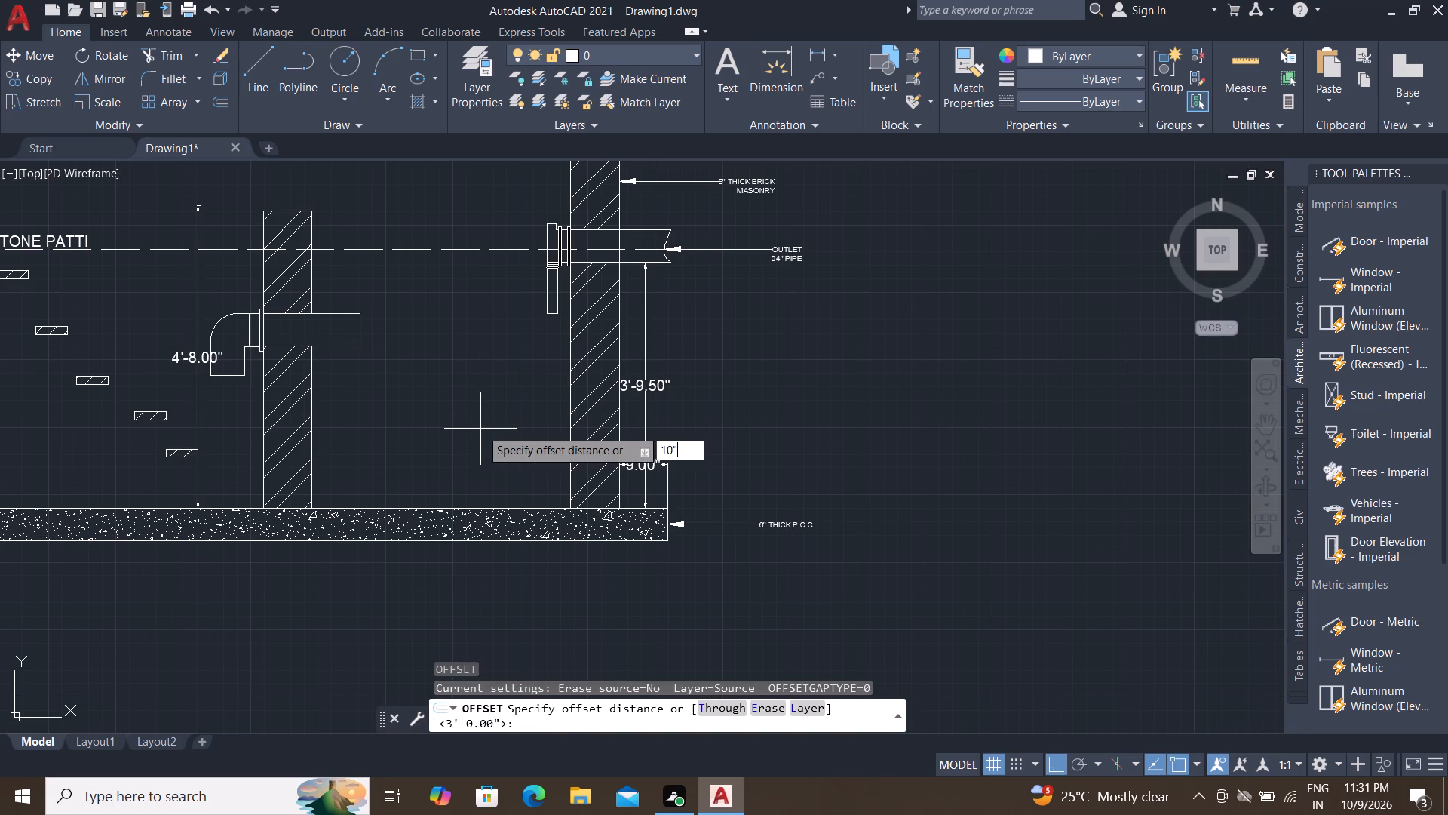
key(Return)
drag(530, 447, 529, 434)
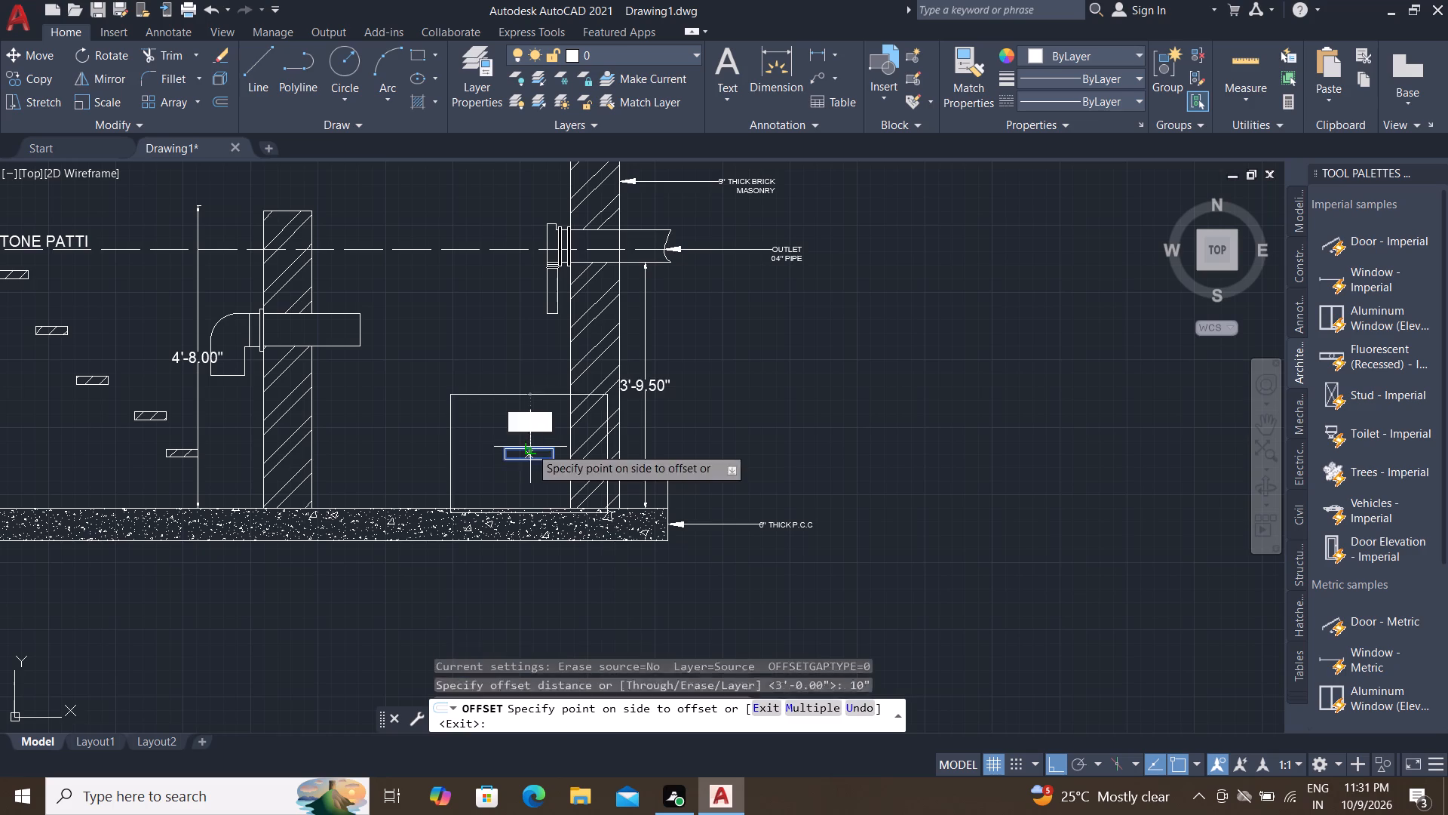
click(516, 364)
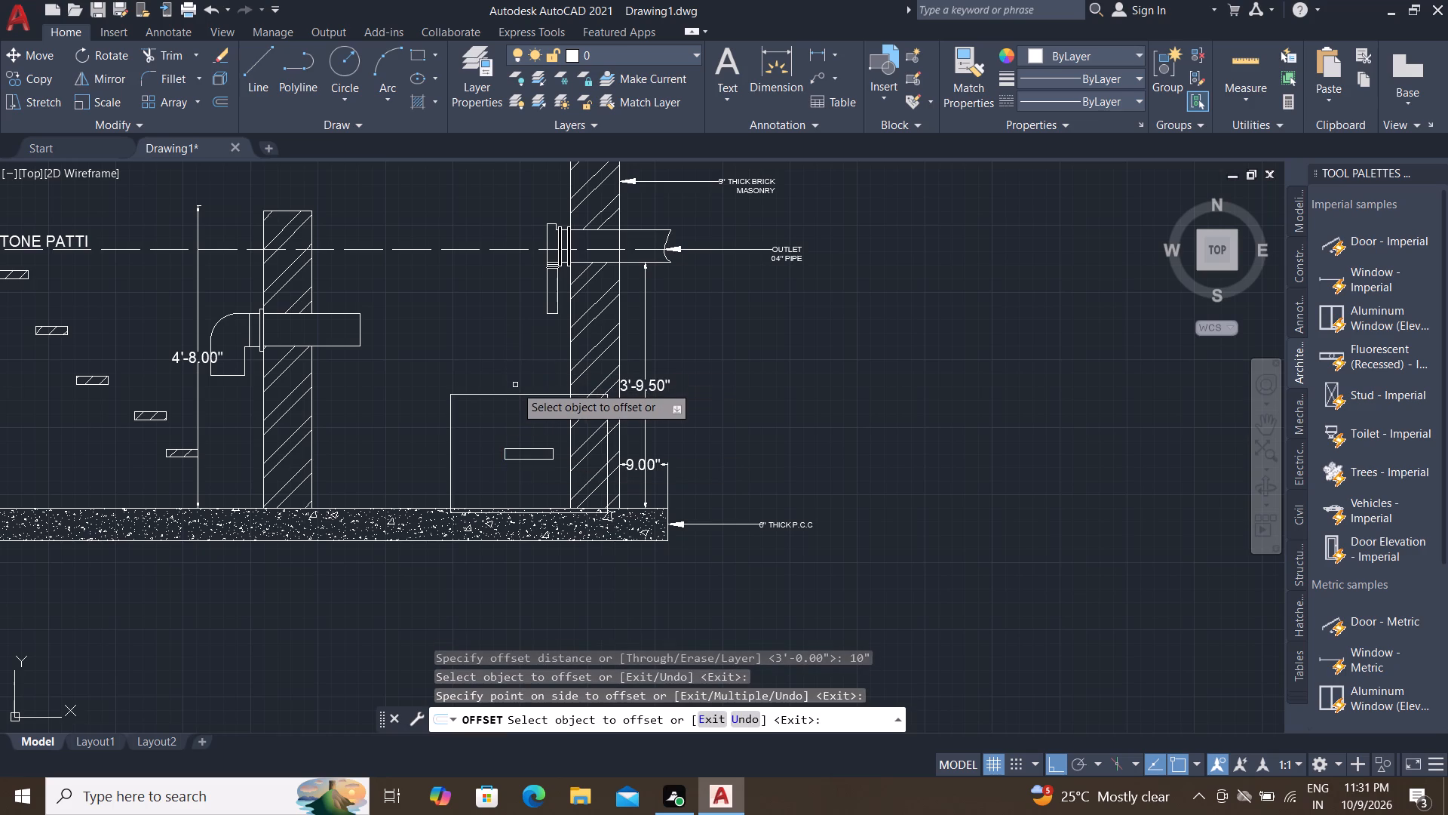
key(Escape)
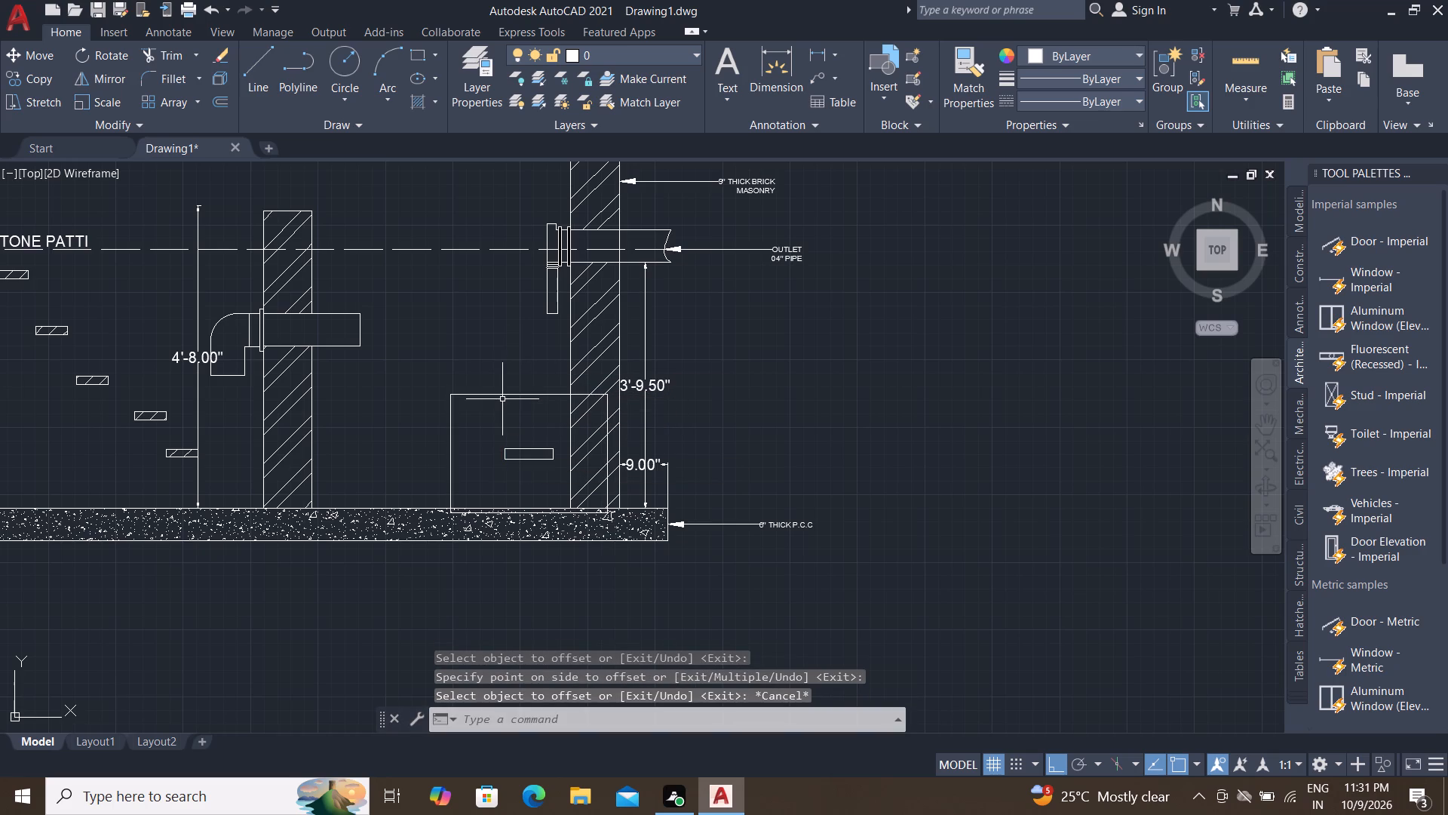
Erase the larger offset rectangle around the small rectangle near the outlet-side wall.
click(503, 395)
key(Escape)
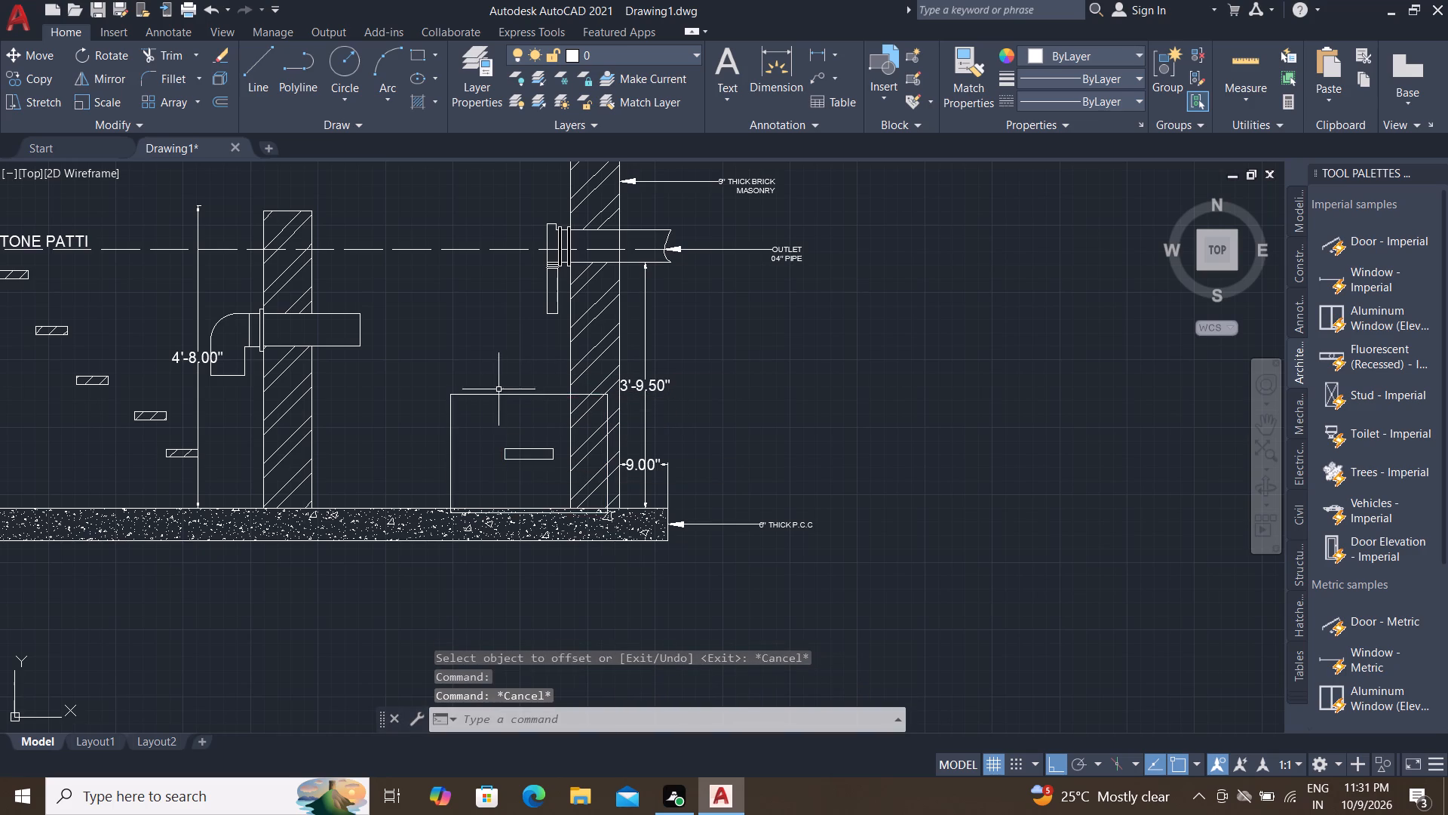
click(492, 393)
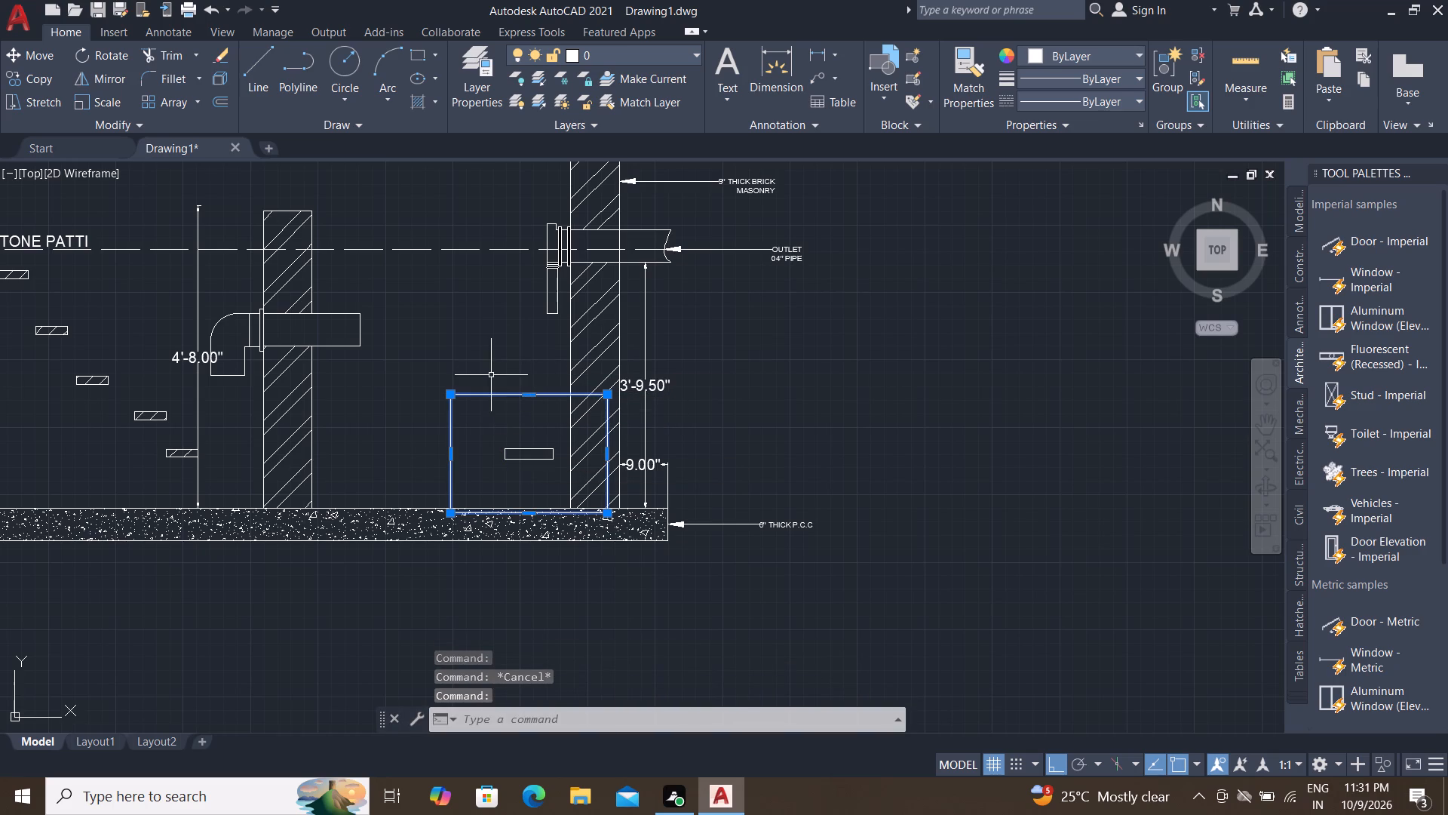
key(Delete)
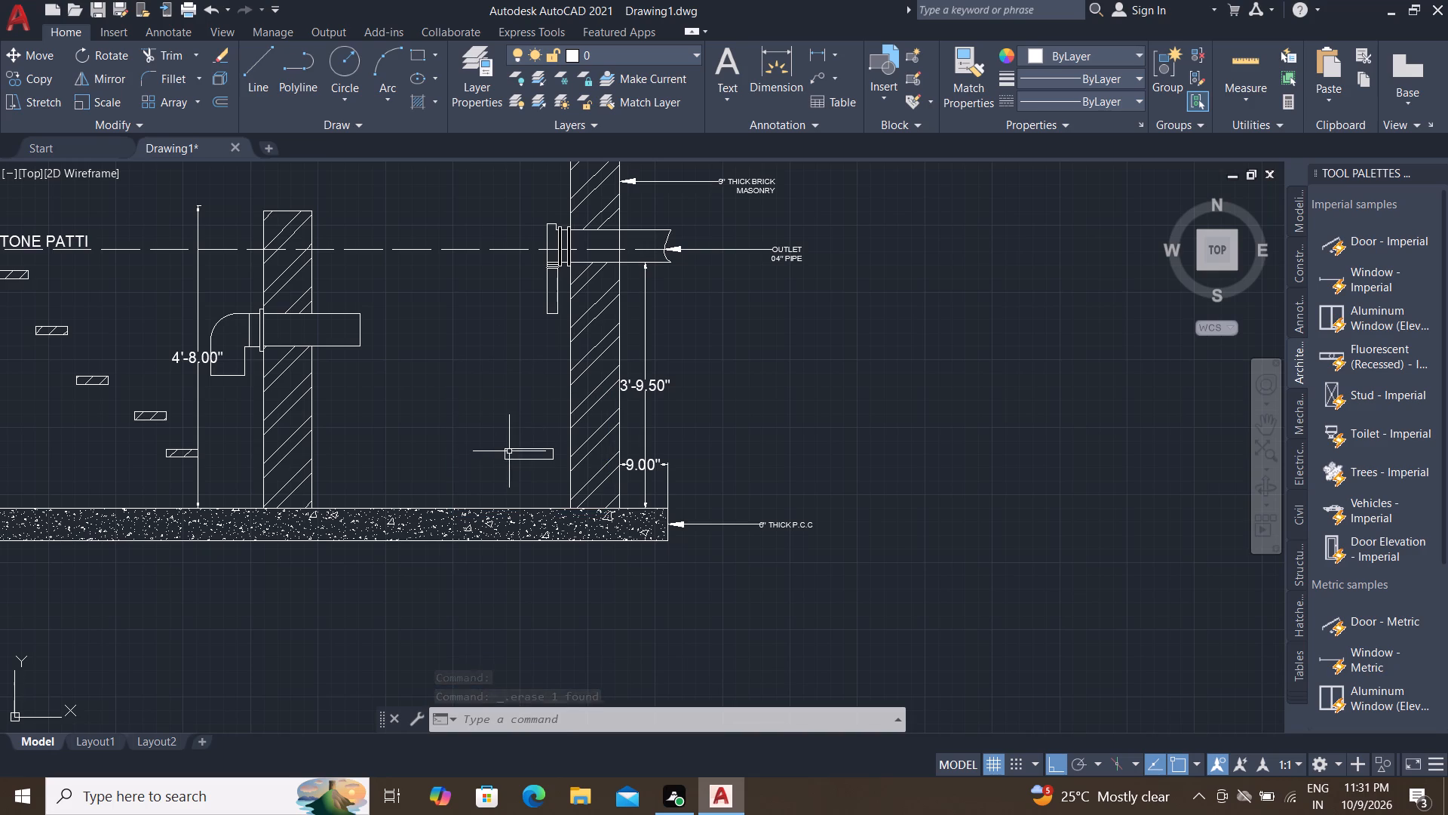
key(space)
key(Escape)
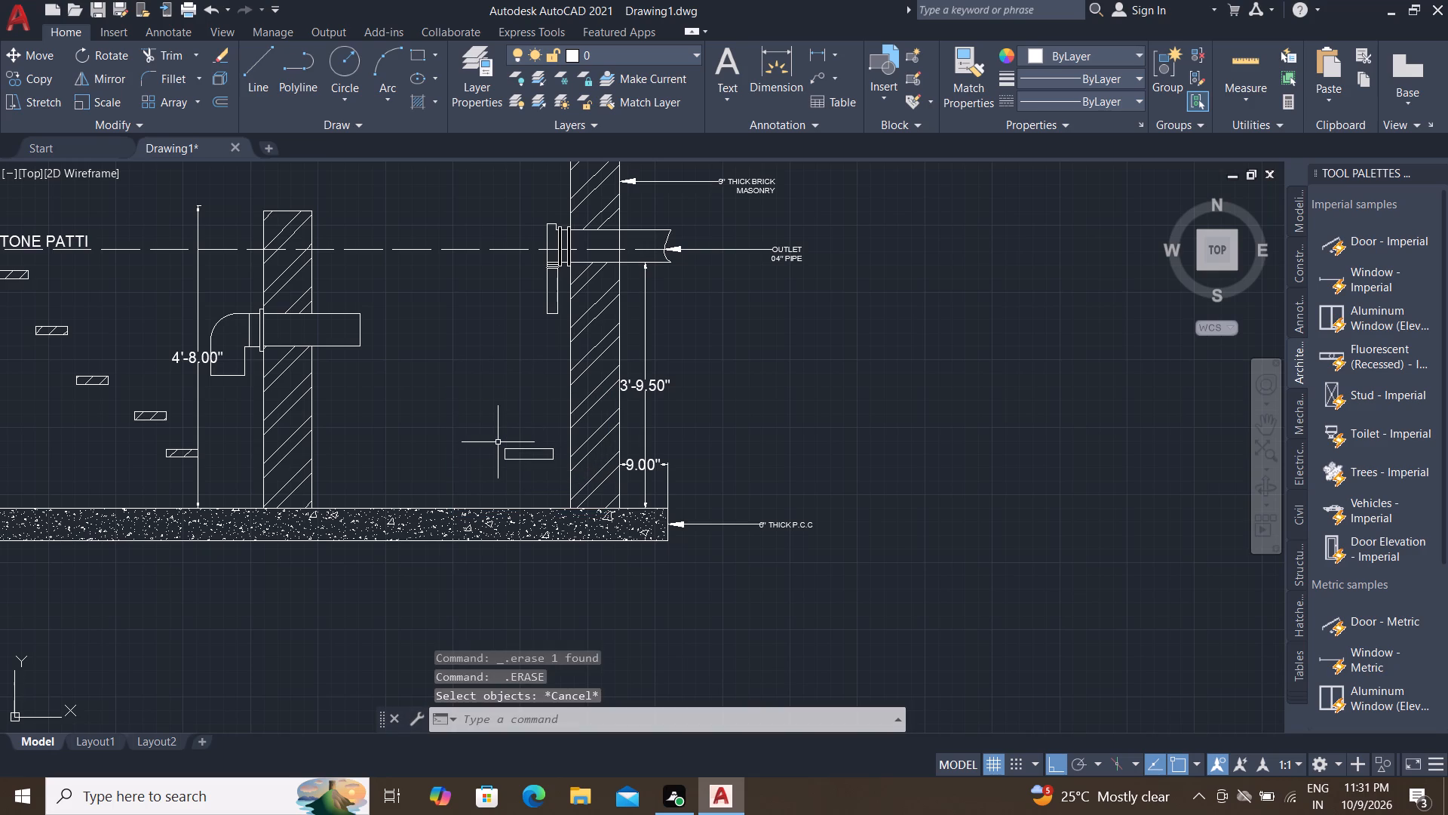
Copy the 9" by 2" rectangle to four stepped positions, descending from above the dashed line near the middle wall toward the original.
key(c)
text(O)
key(space)
click(521, 445)
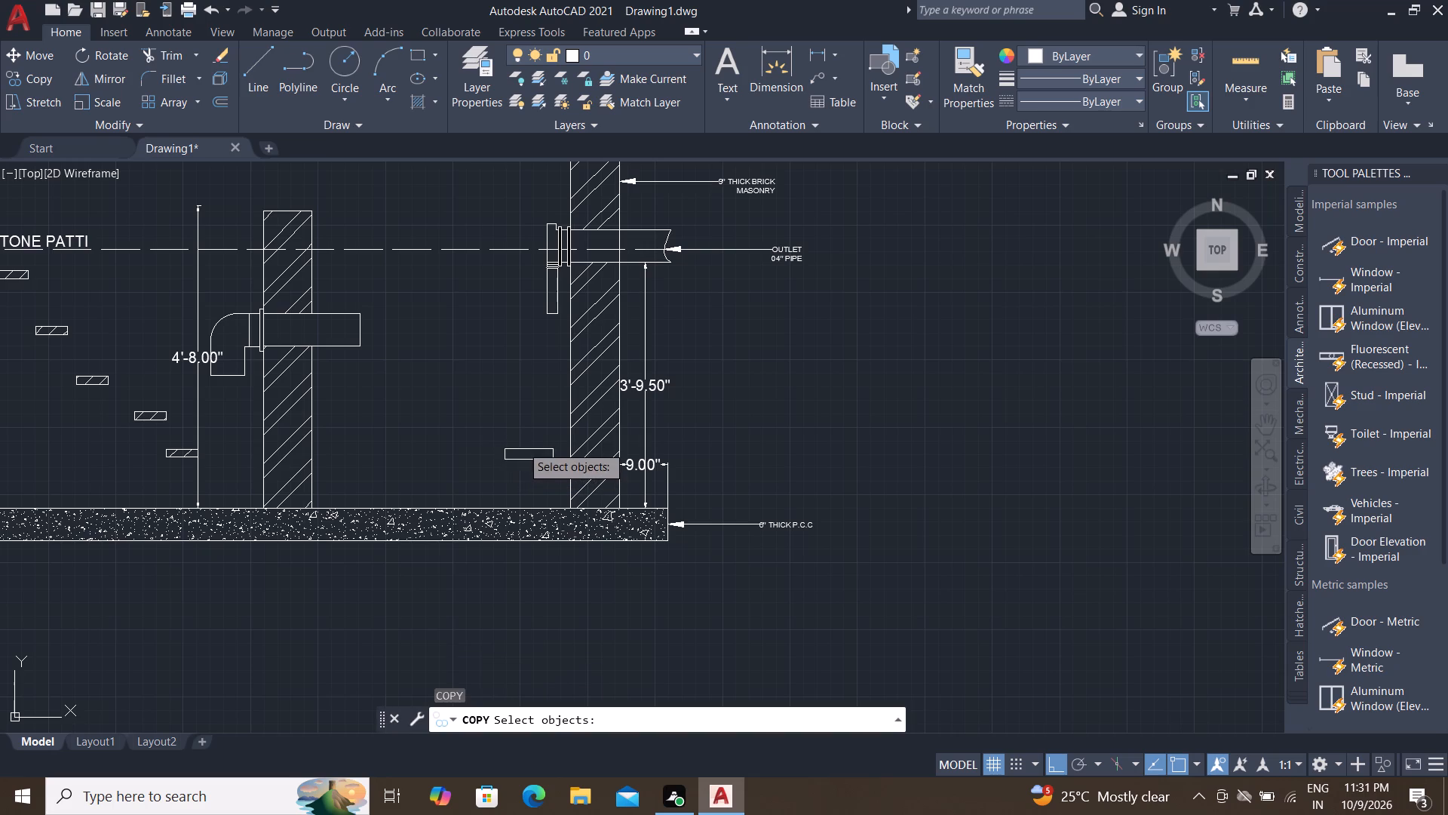
click(511, 454)
right_click(511, 451)
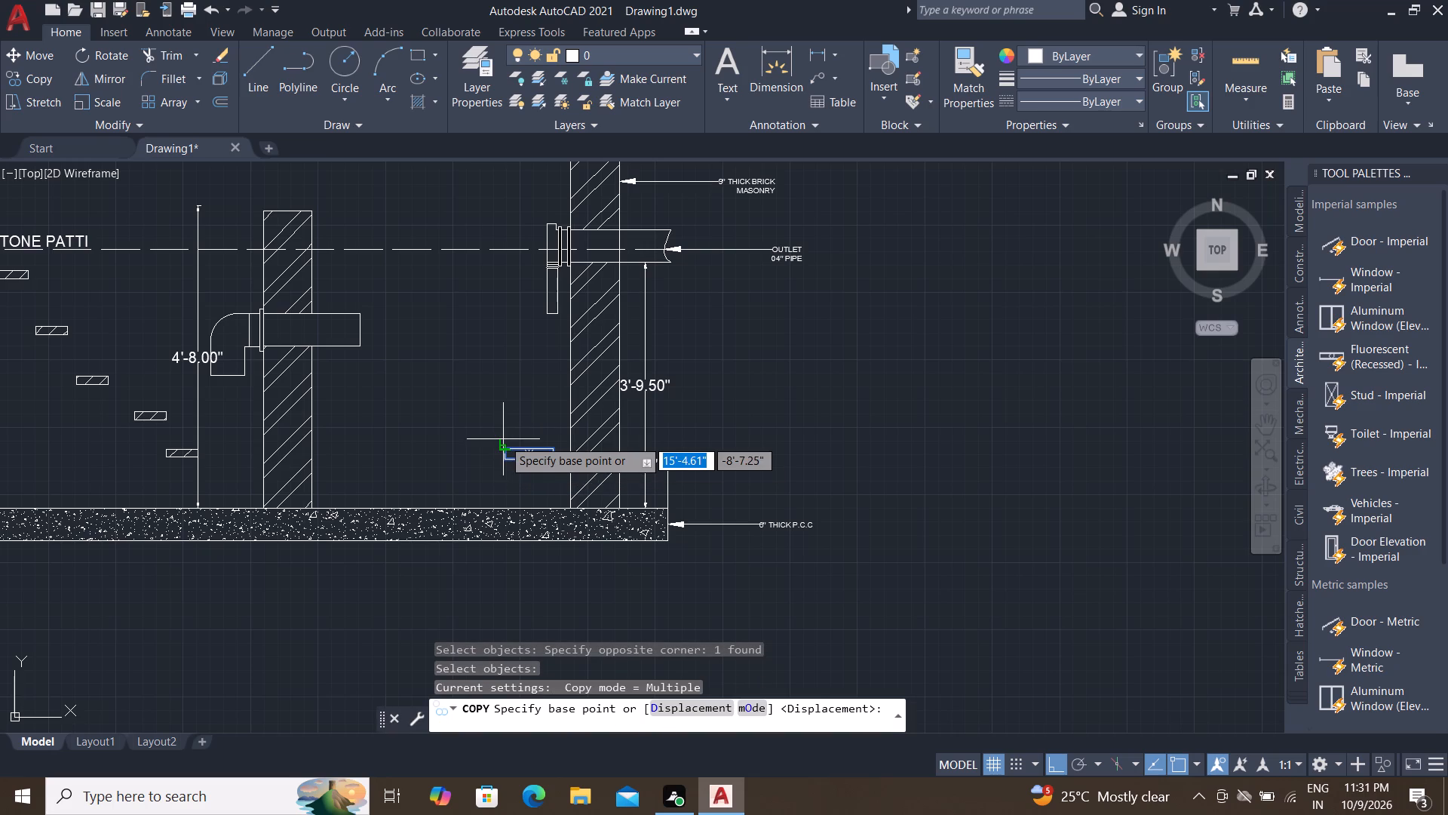
click(503, 439)
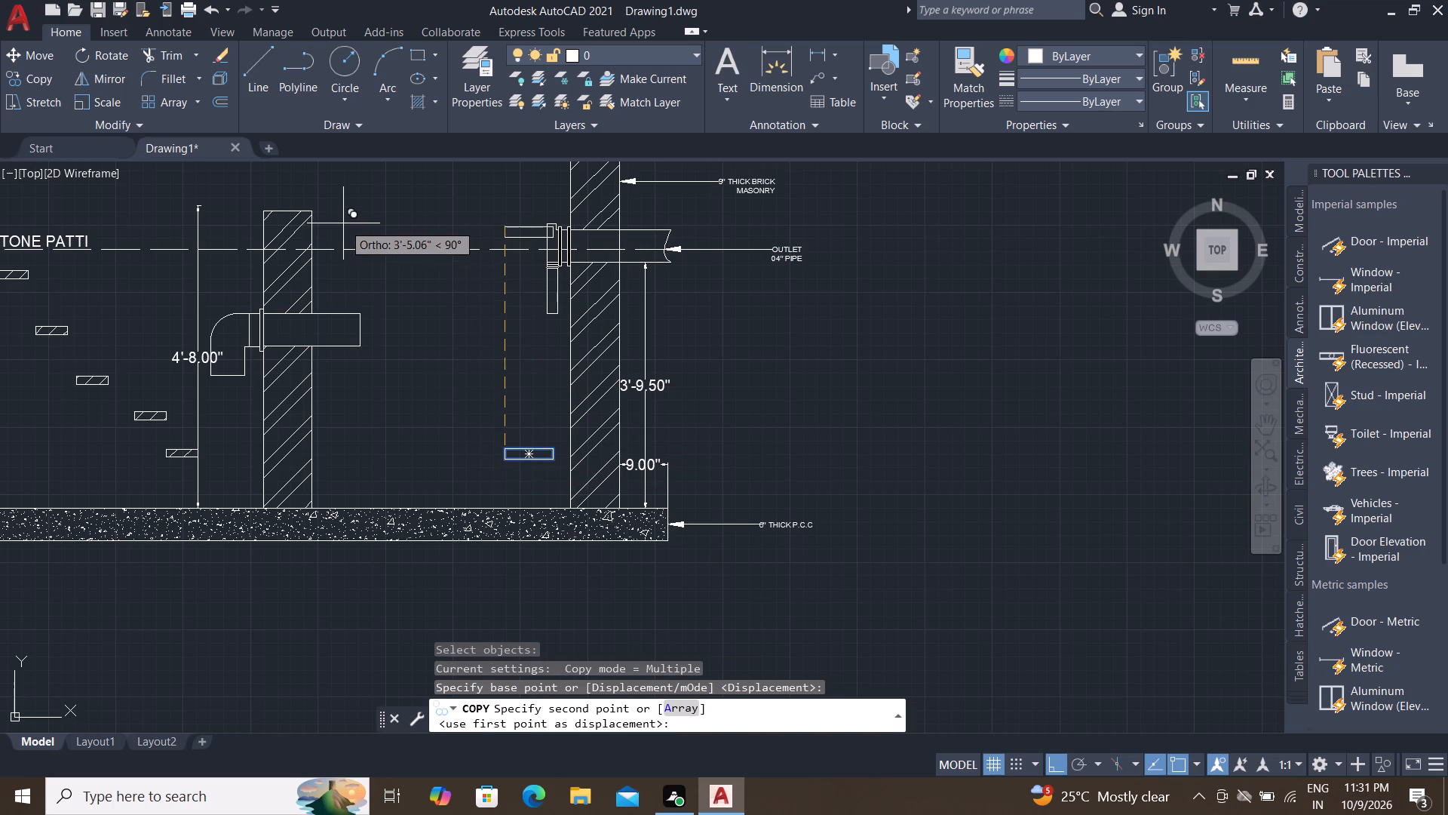
key(F8)
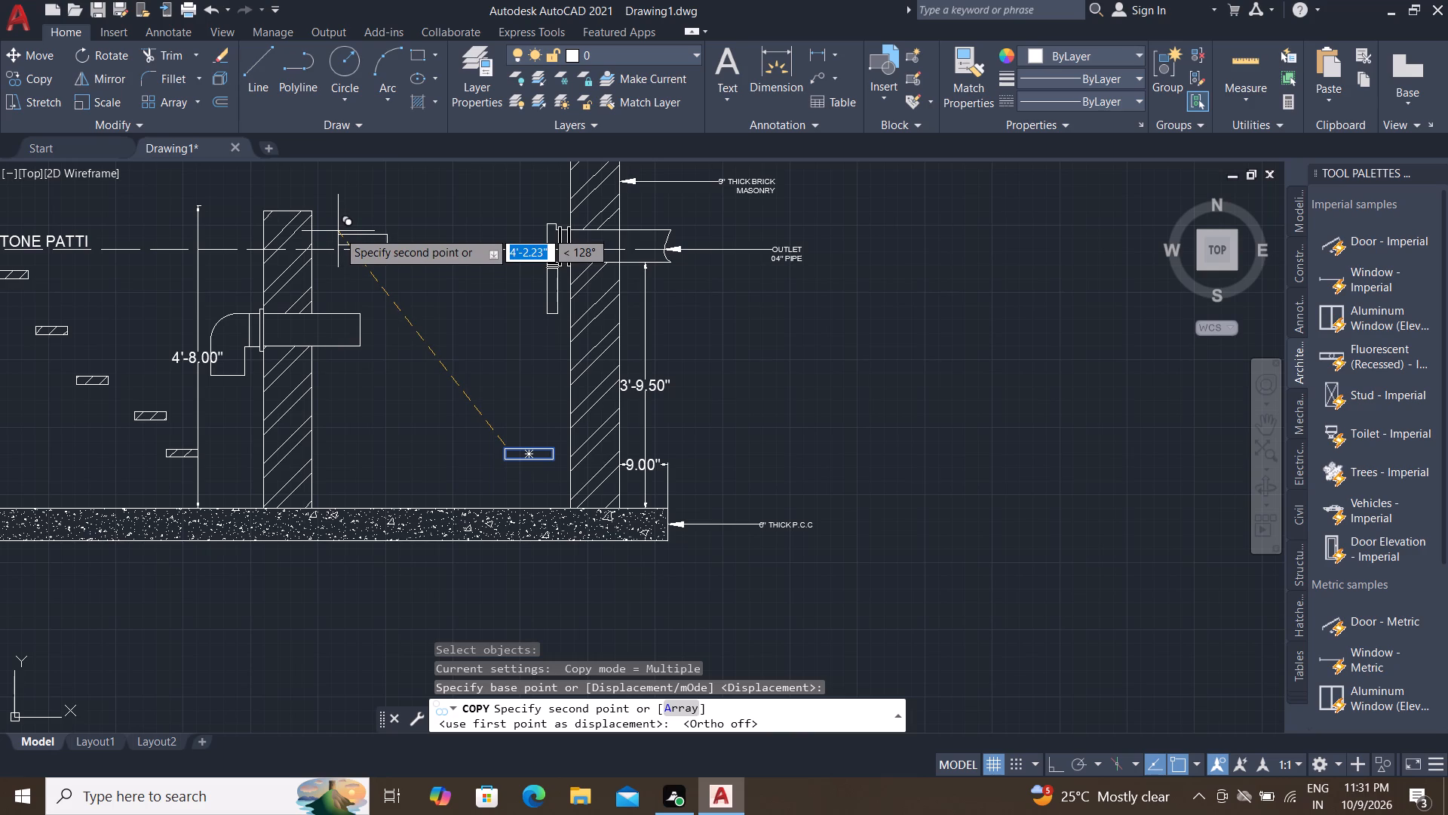
scroll(336, 236, up, 2)
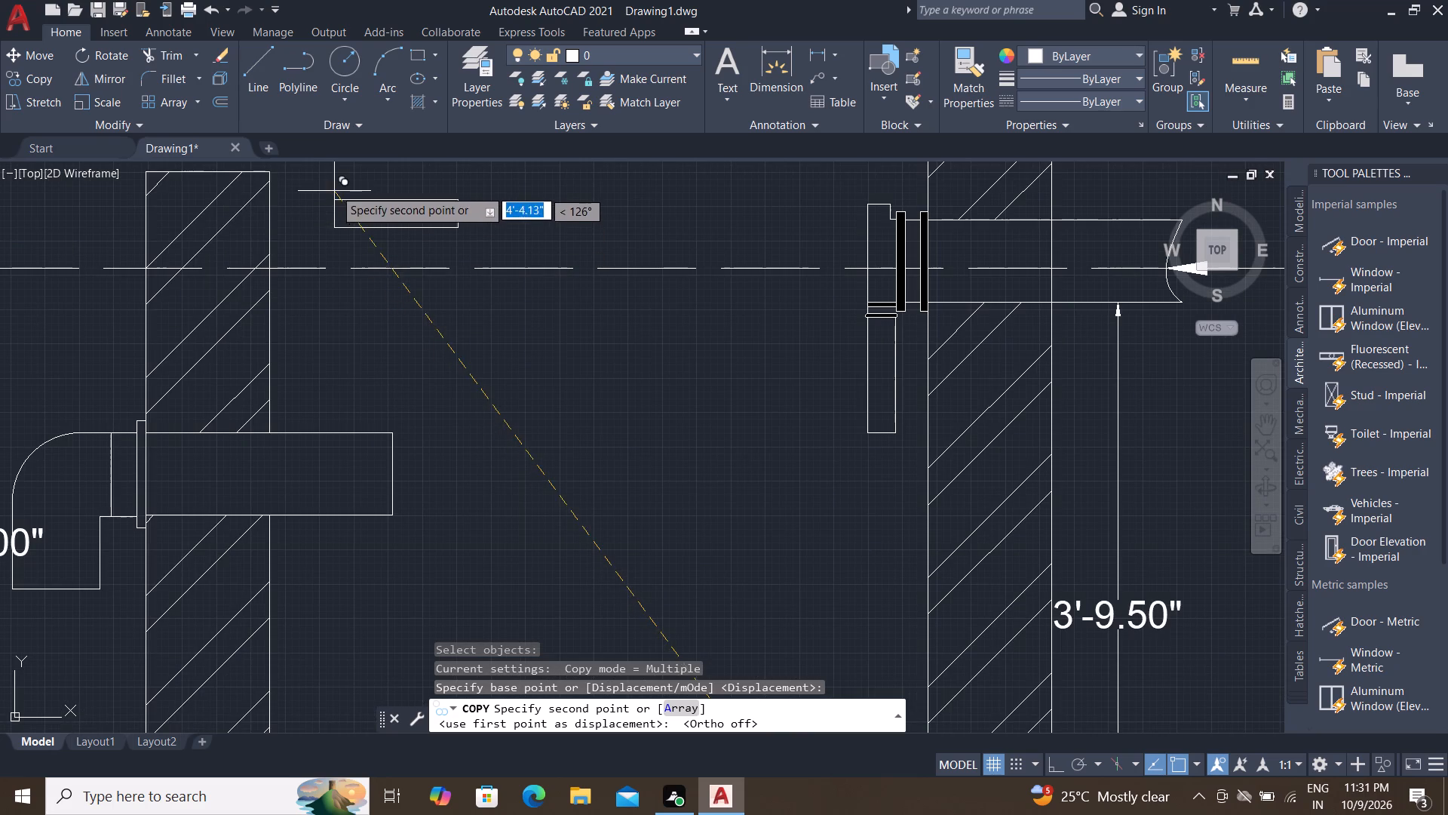
click(336, 183)
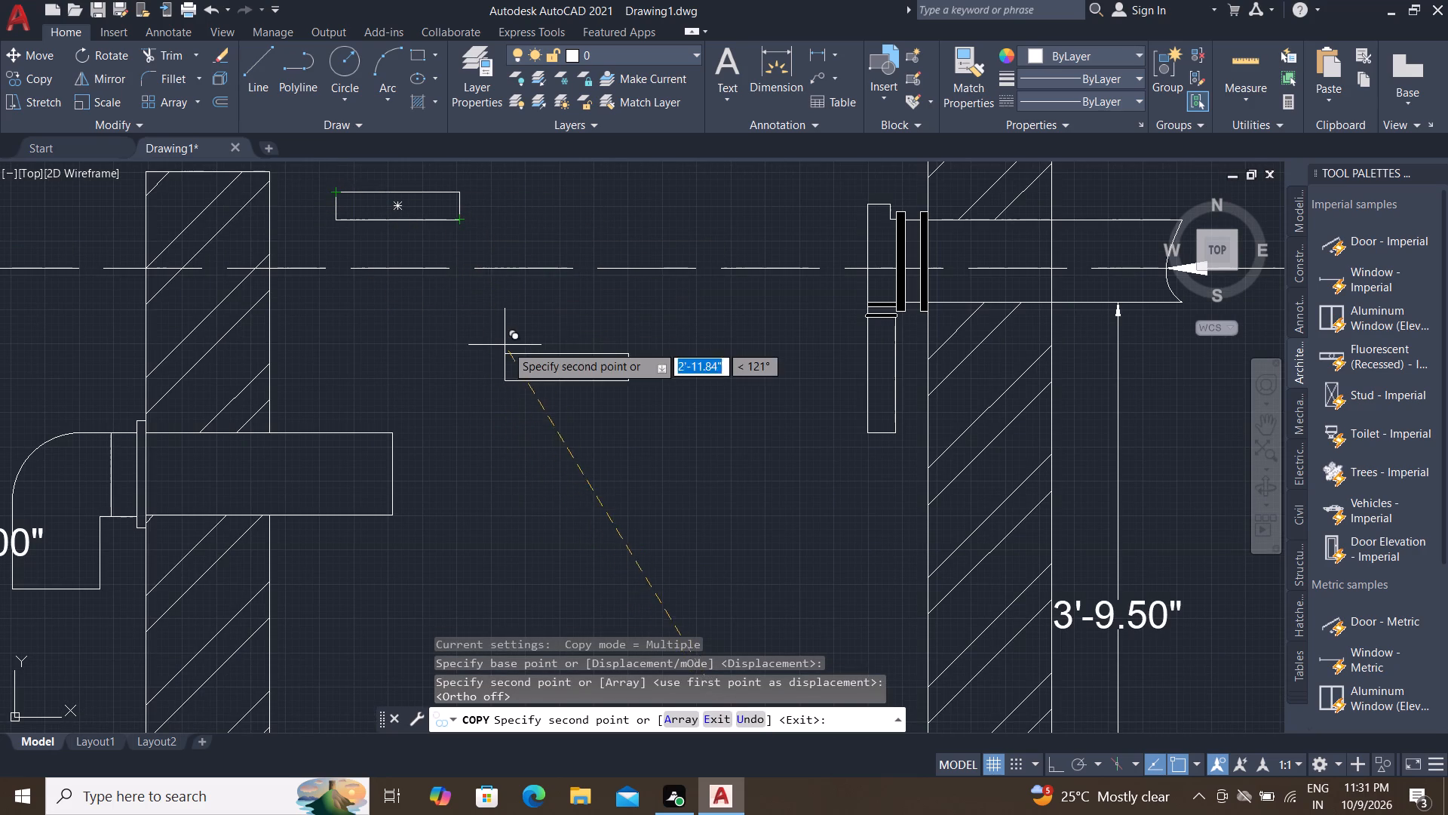
click(464, 353)
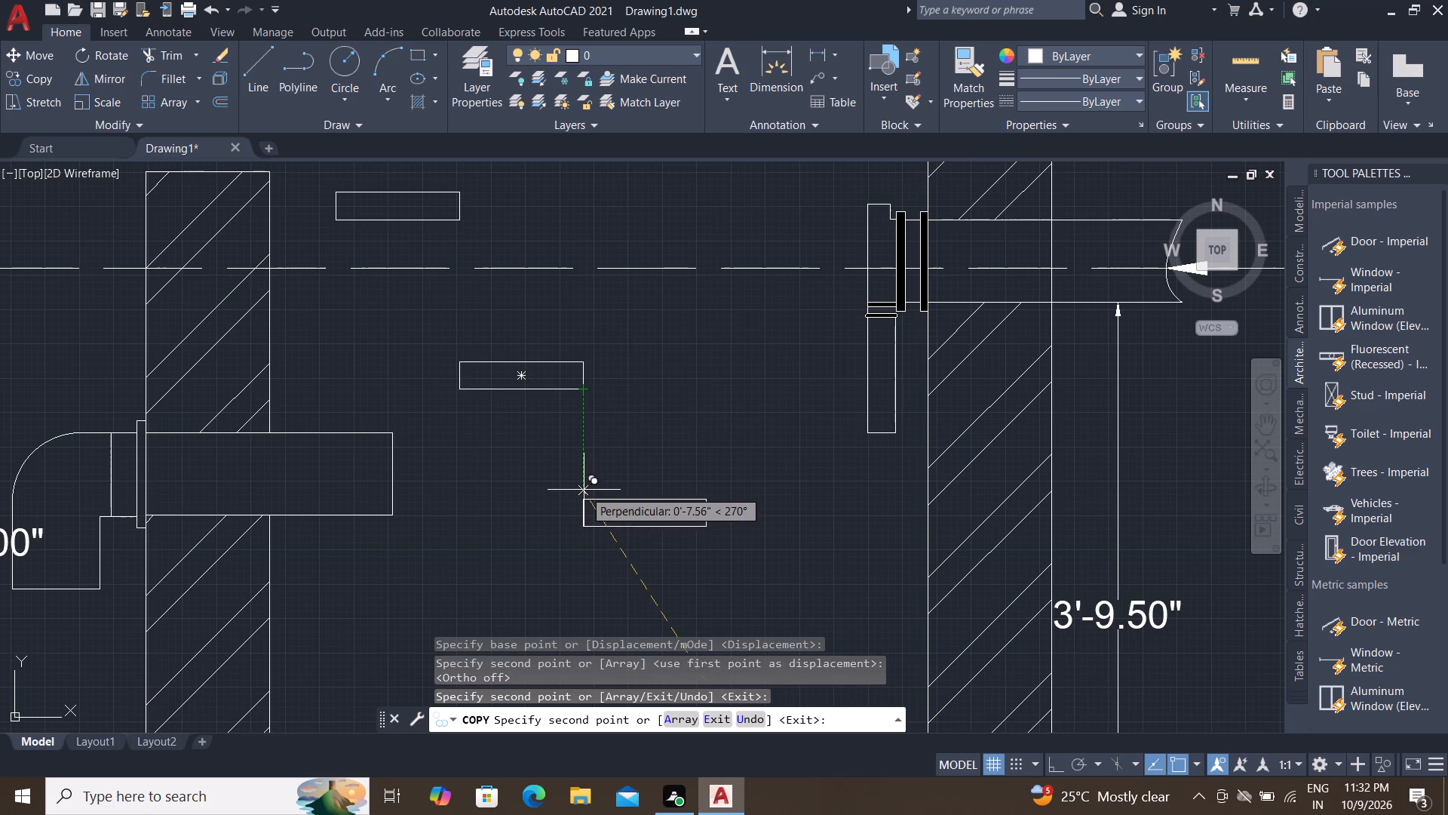
scroll(584, 488, down, 3)
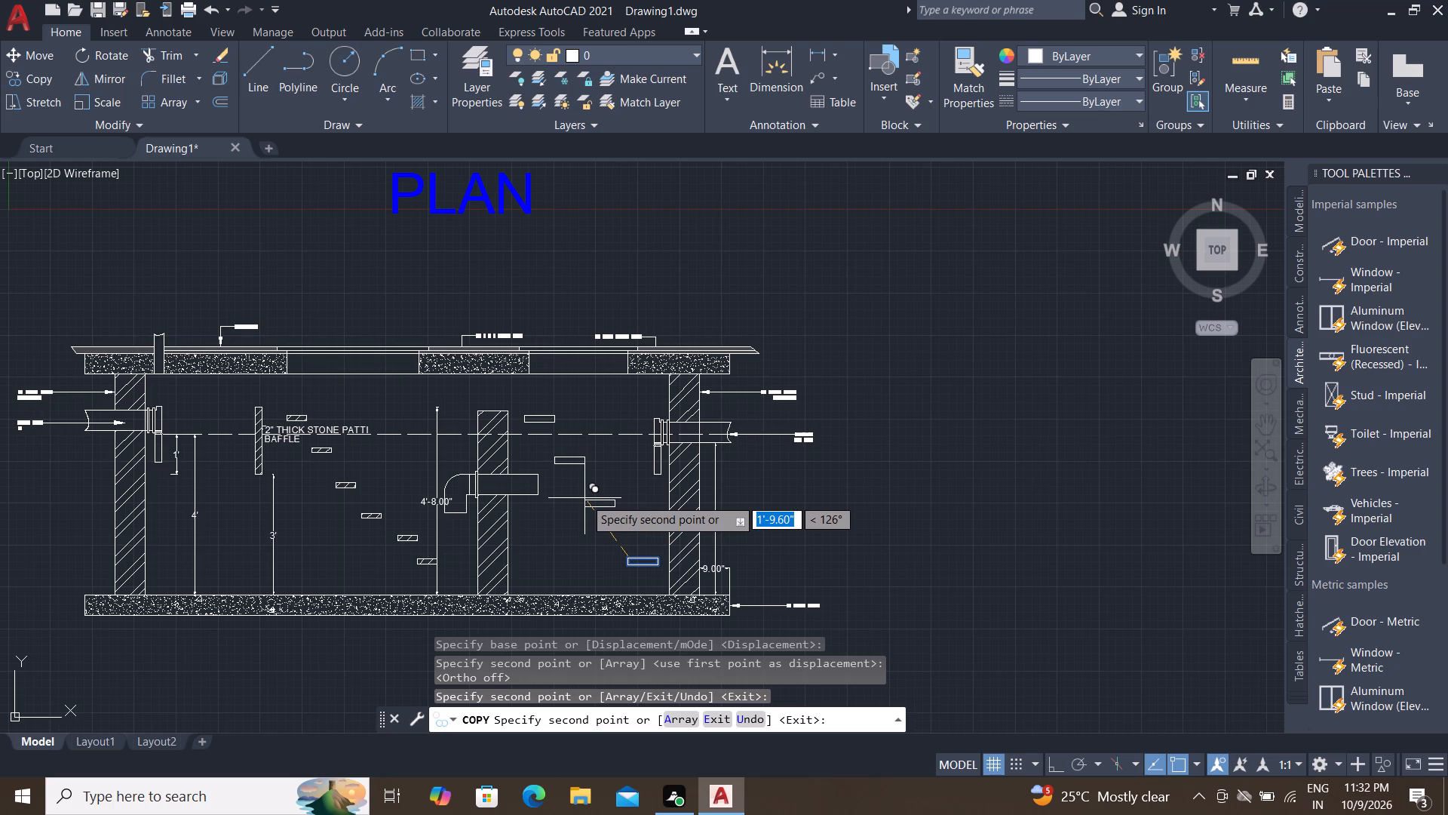
click(584, 498)
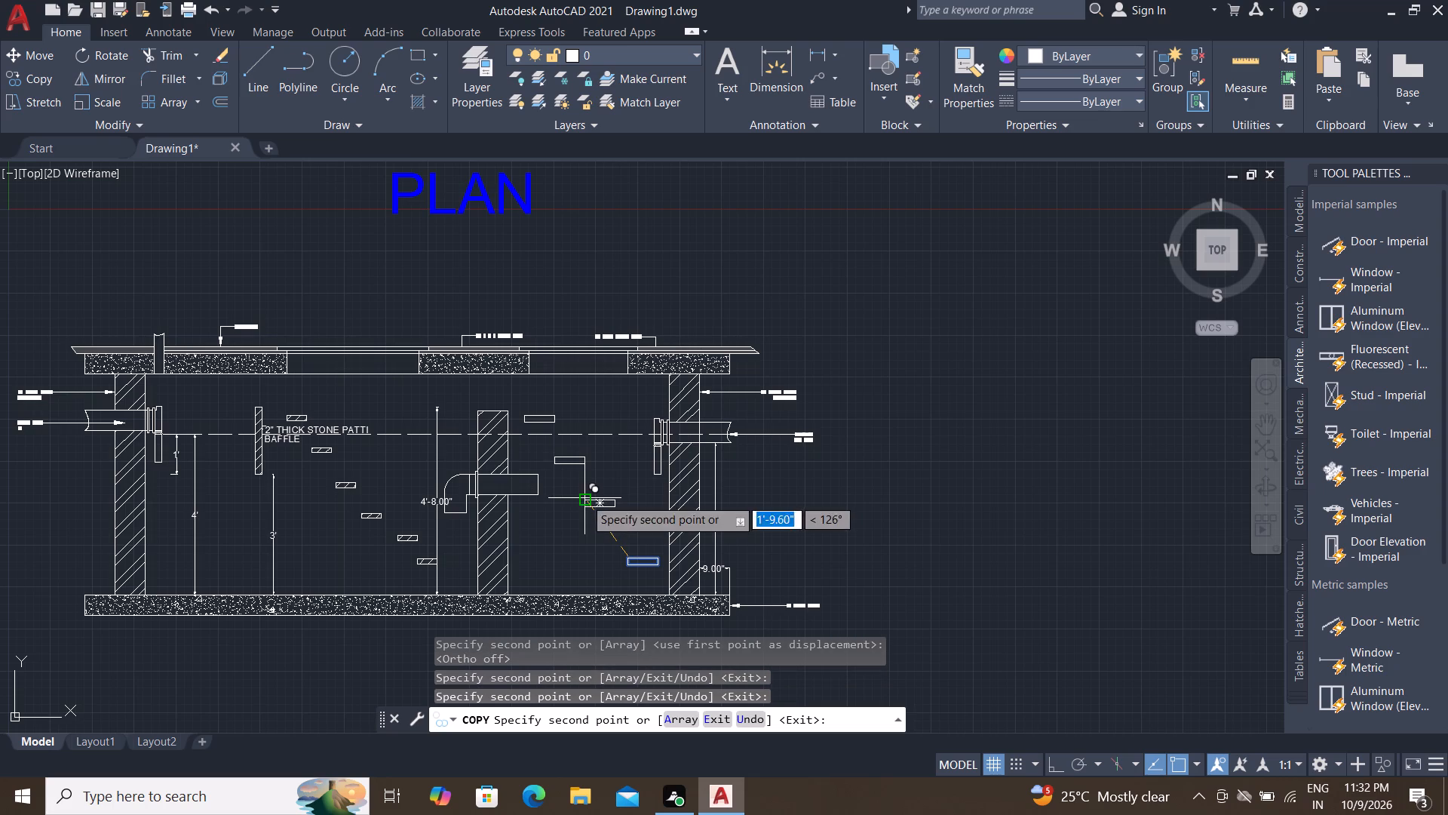
scroll(610, 543, up, 2)
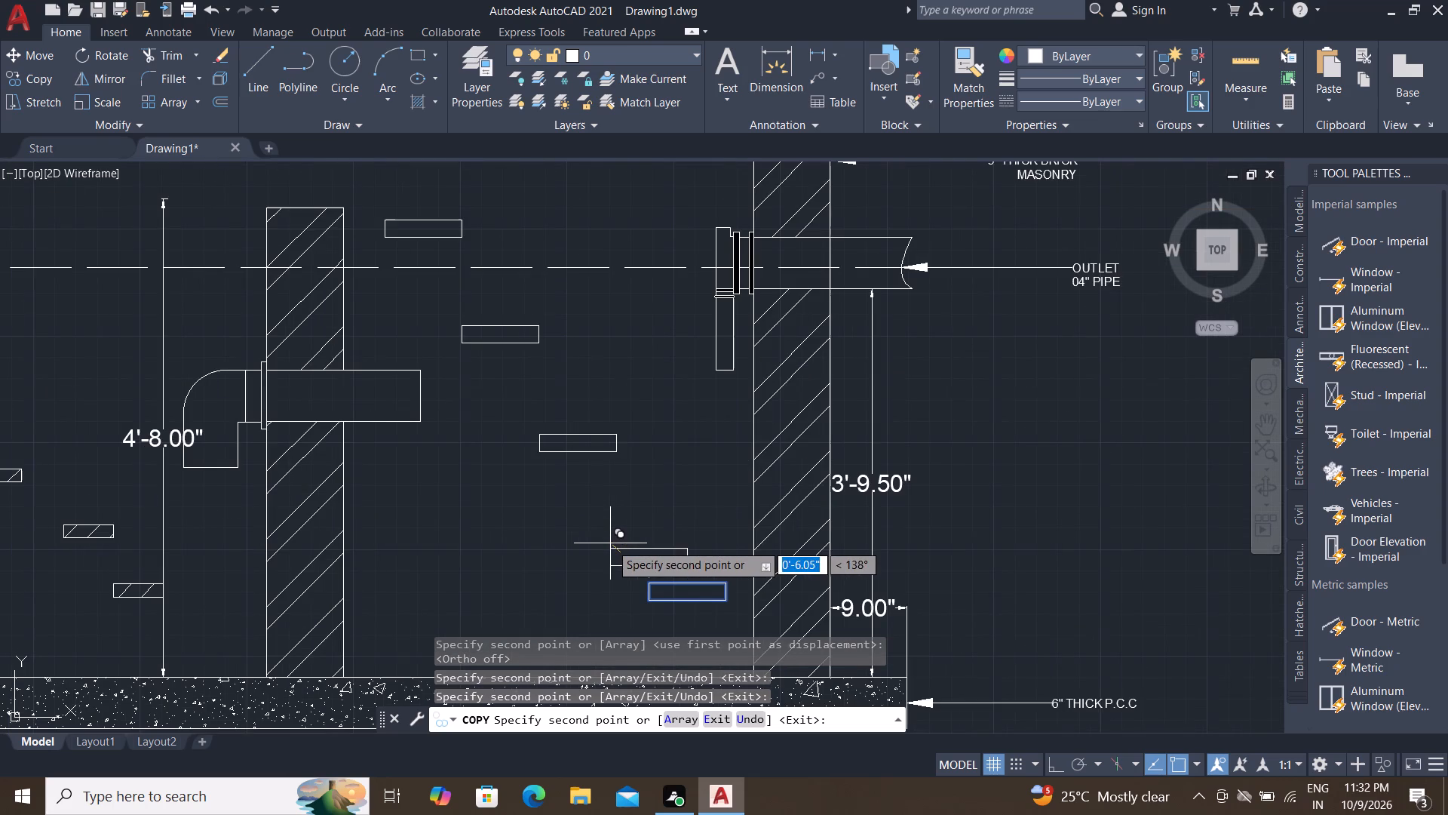
click(605, 516)
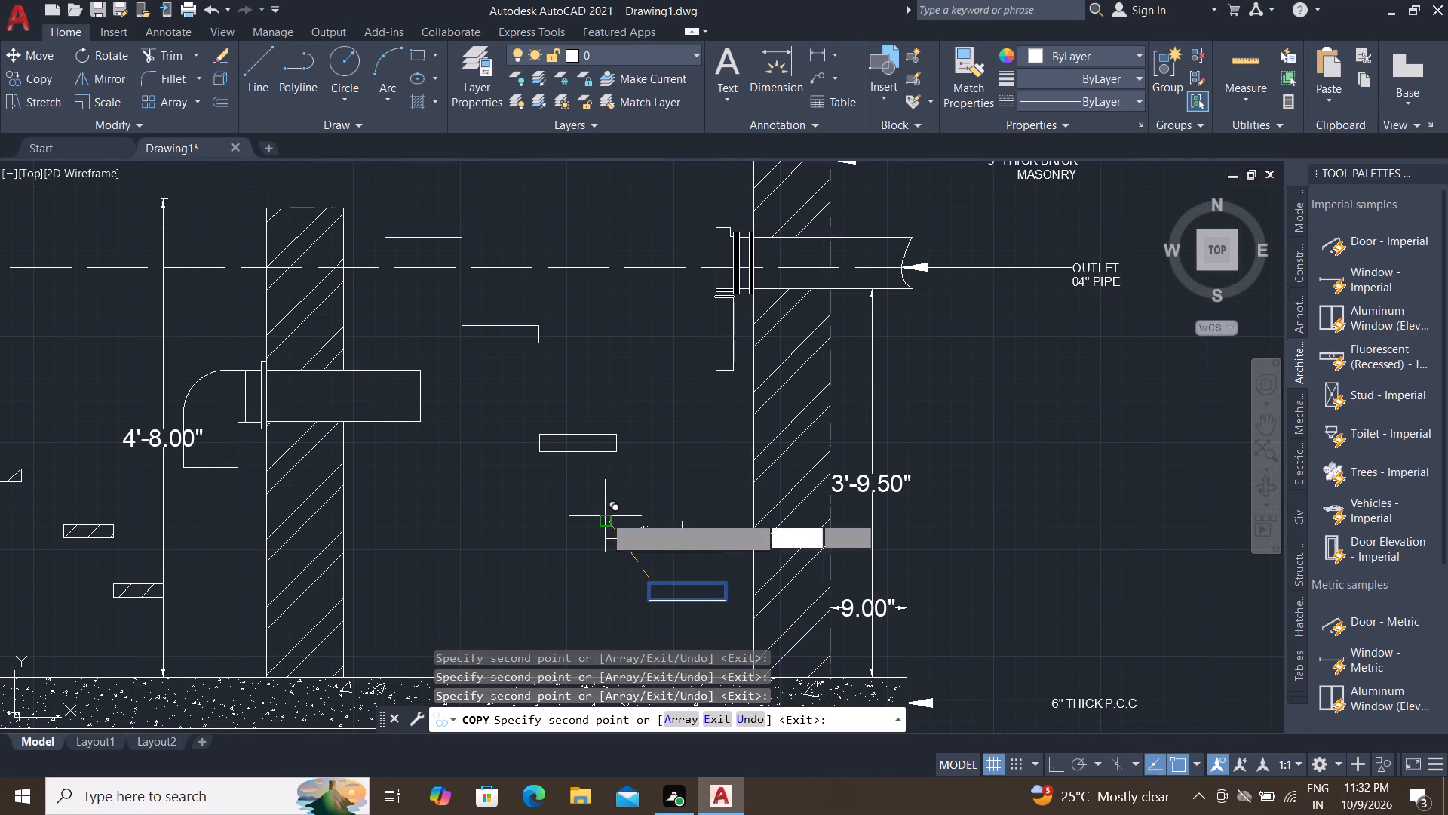
key(Escape)
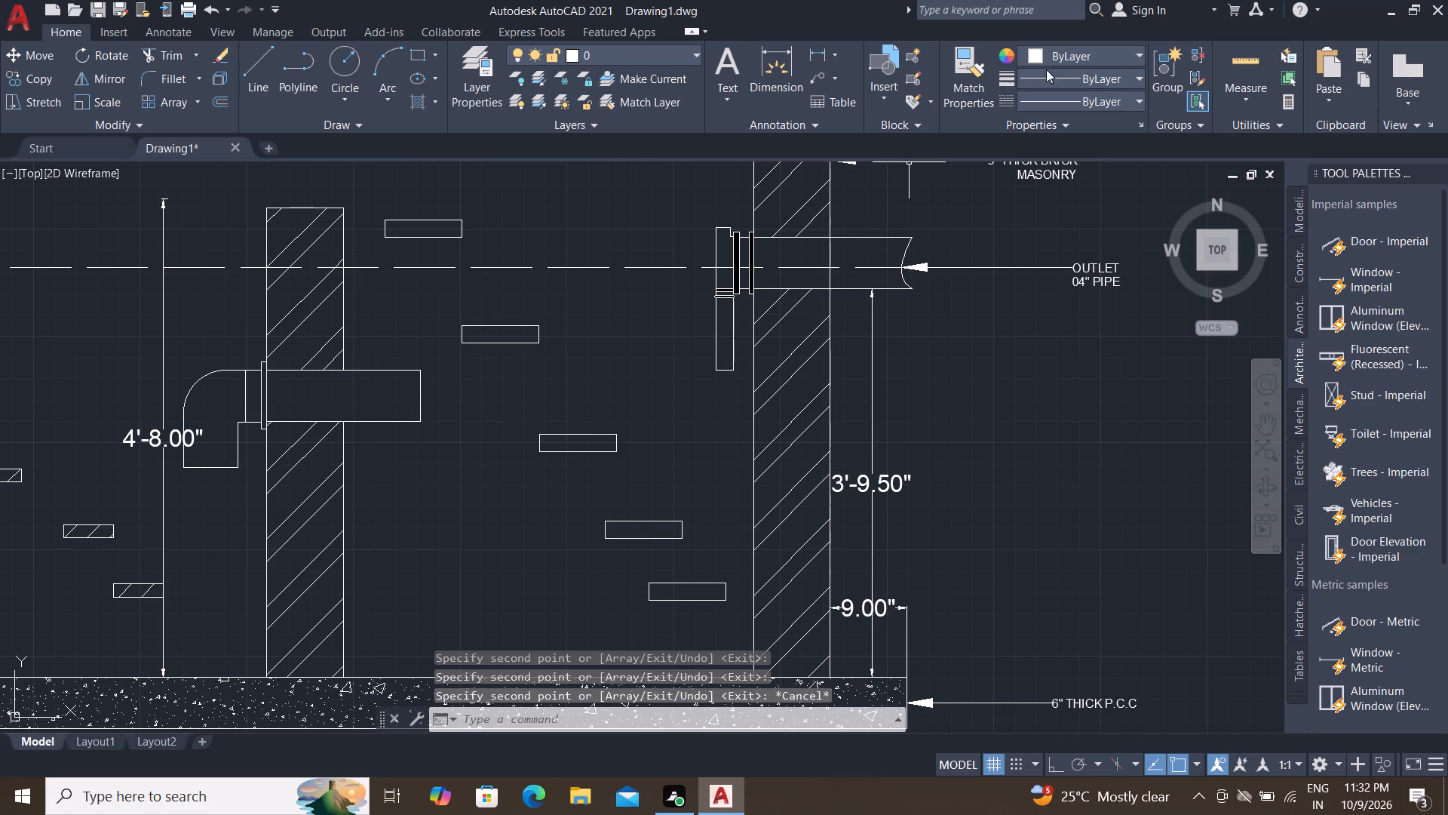
Measure the vertical gap between the third and fourth small blocks of the descending row.
click(1256, 63)
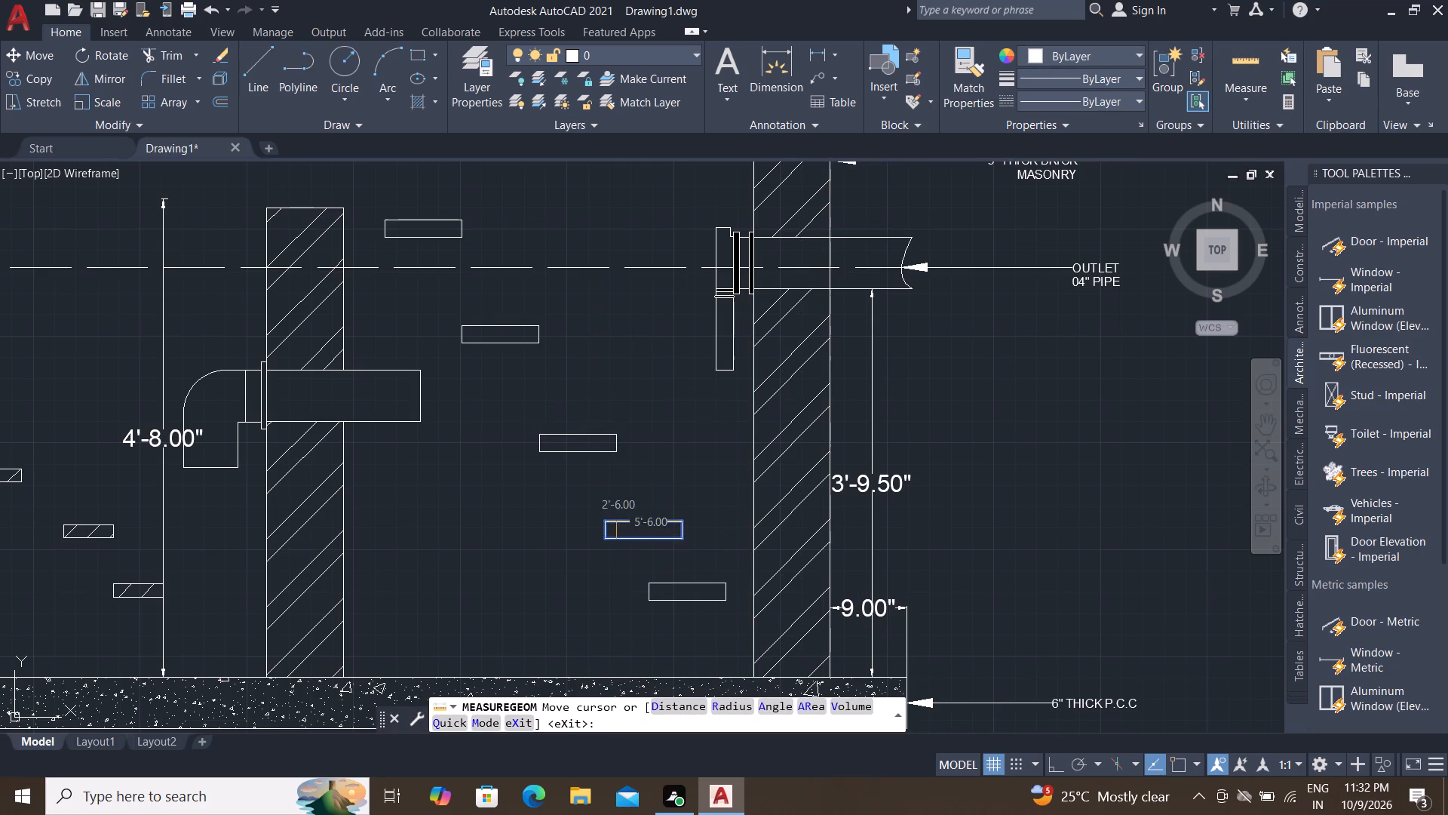
scroll(604, 515, up, 2)
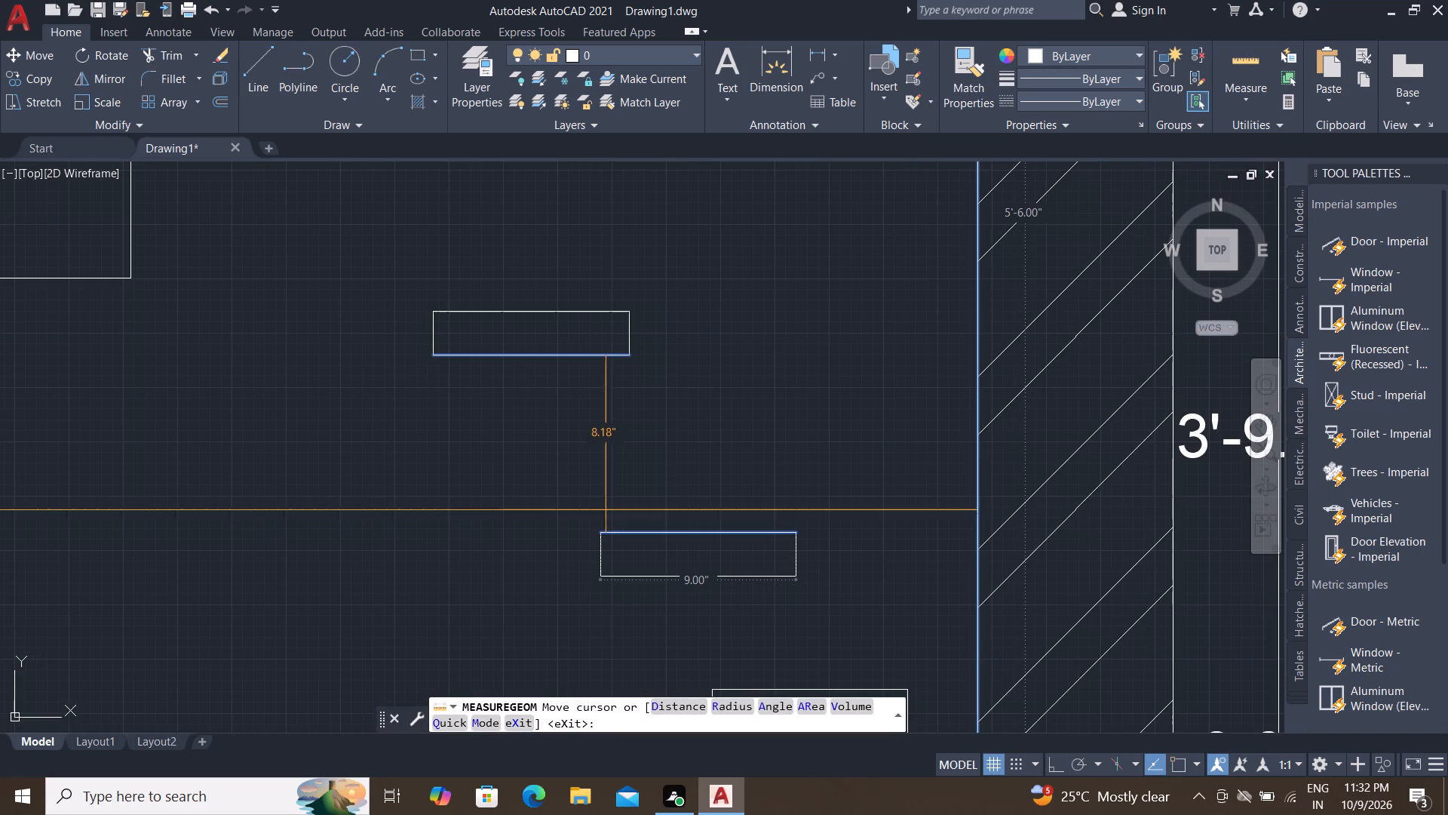
key(Escape)
click(408, 272)
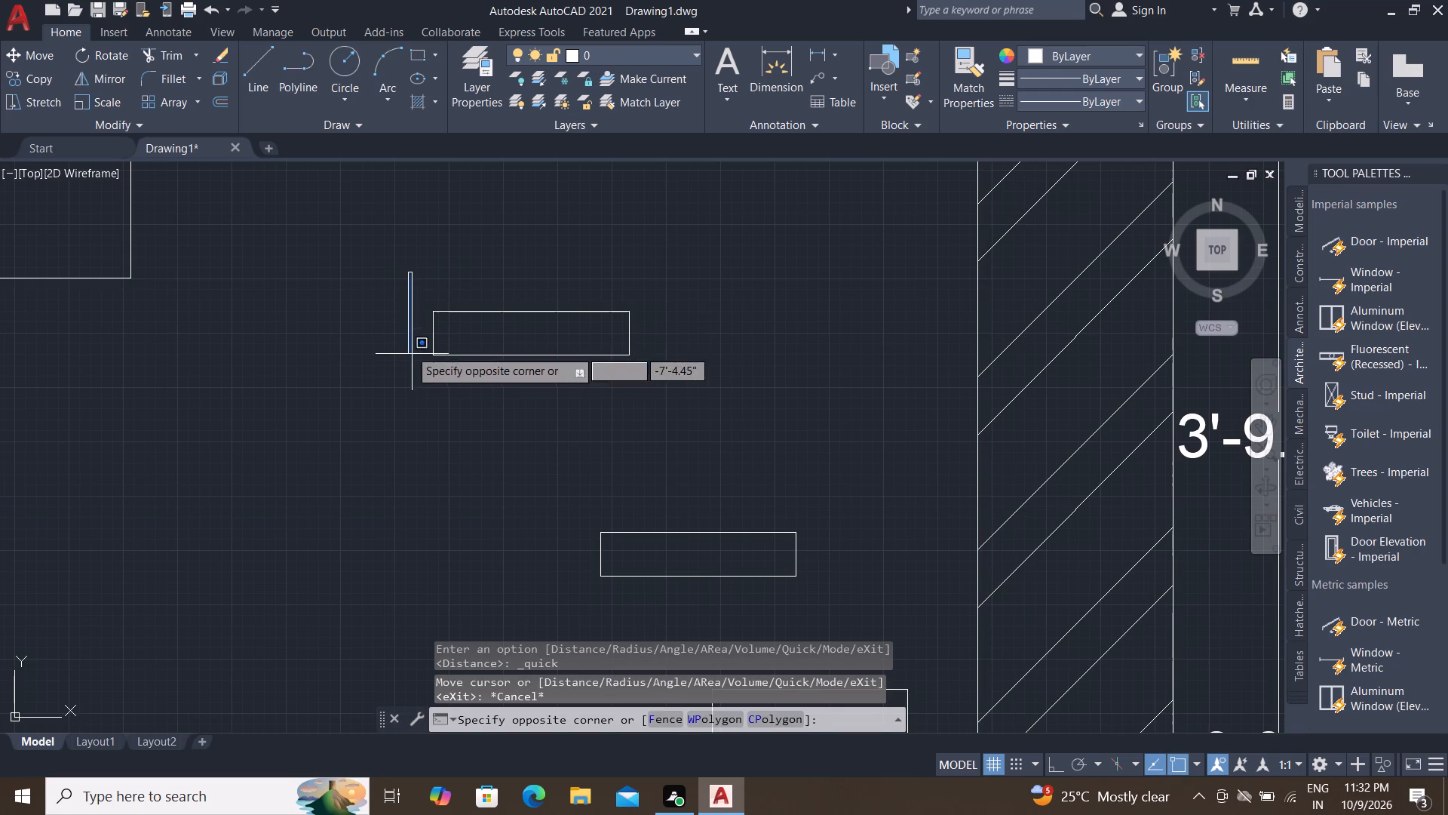
key(Escape)
Offset the fourth block outward by 10" as a spacing guide.
text(O)
key(space)
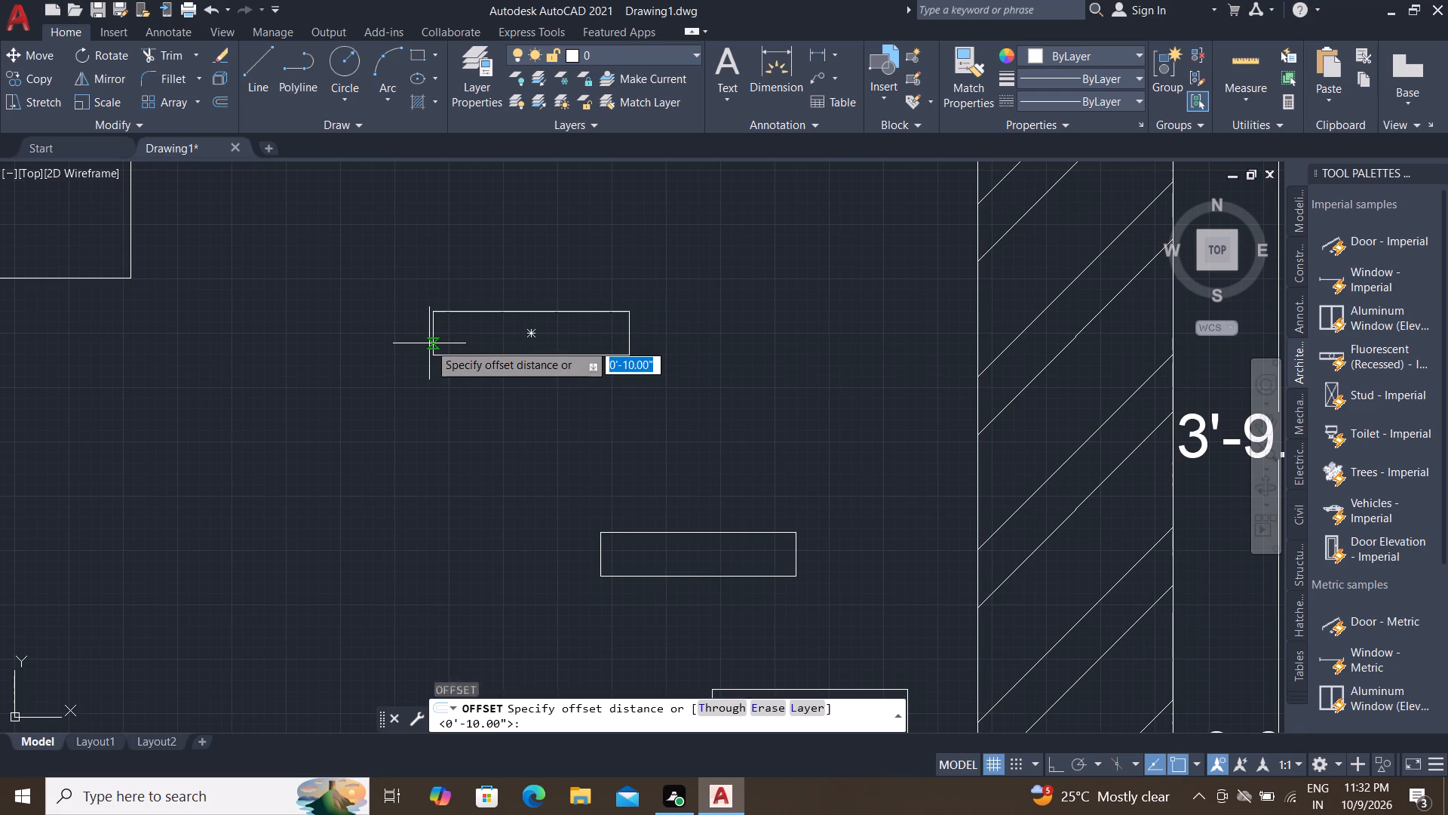
key(space)
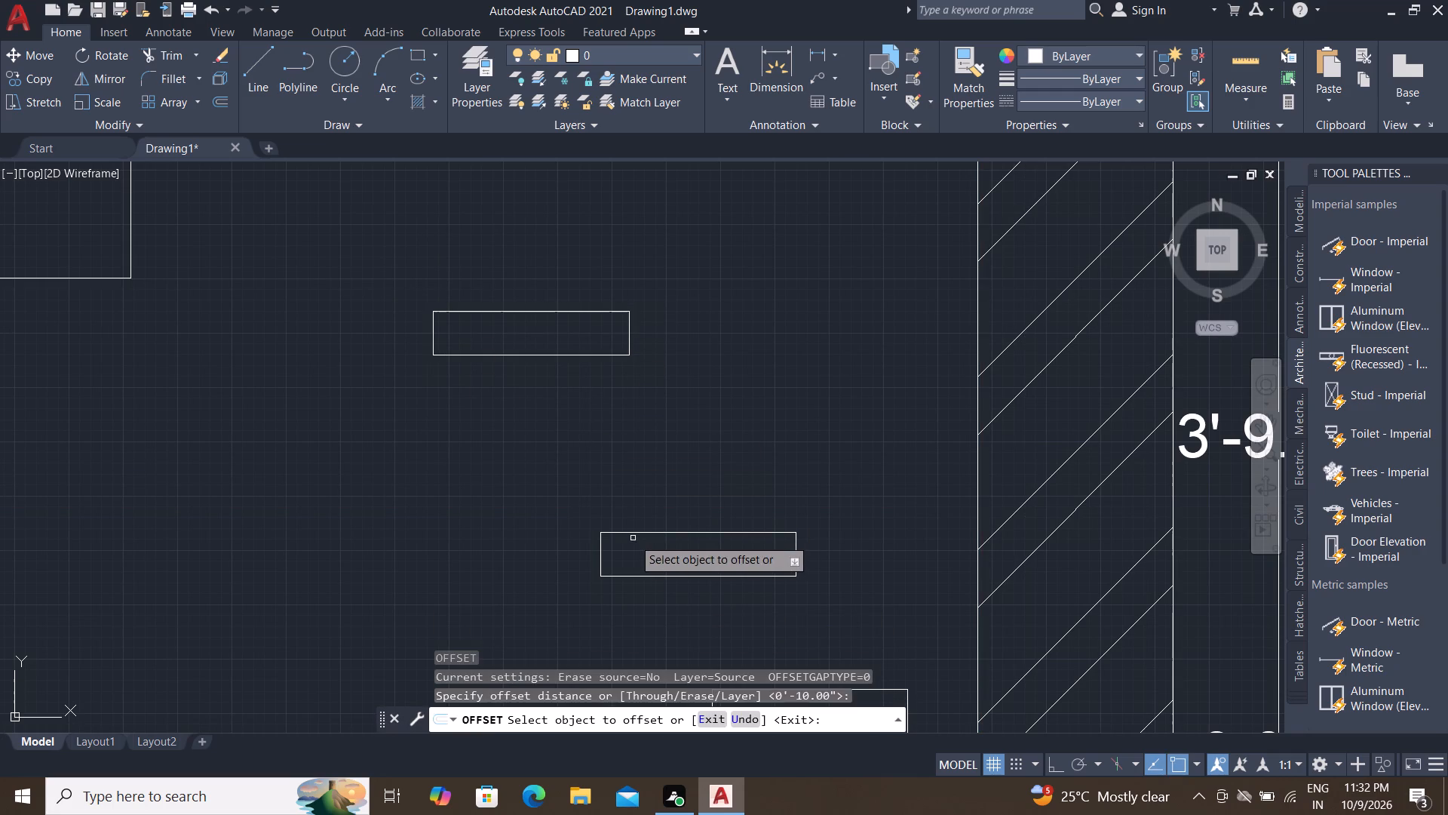
click(630, 534)
click(618, 469)
key(Escape)
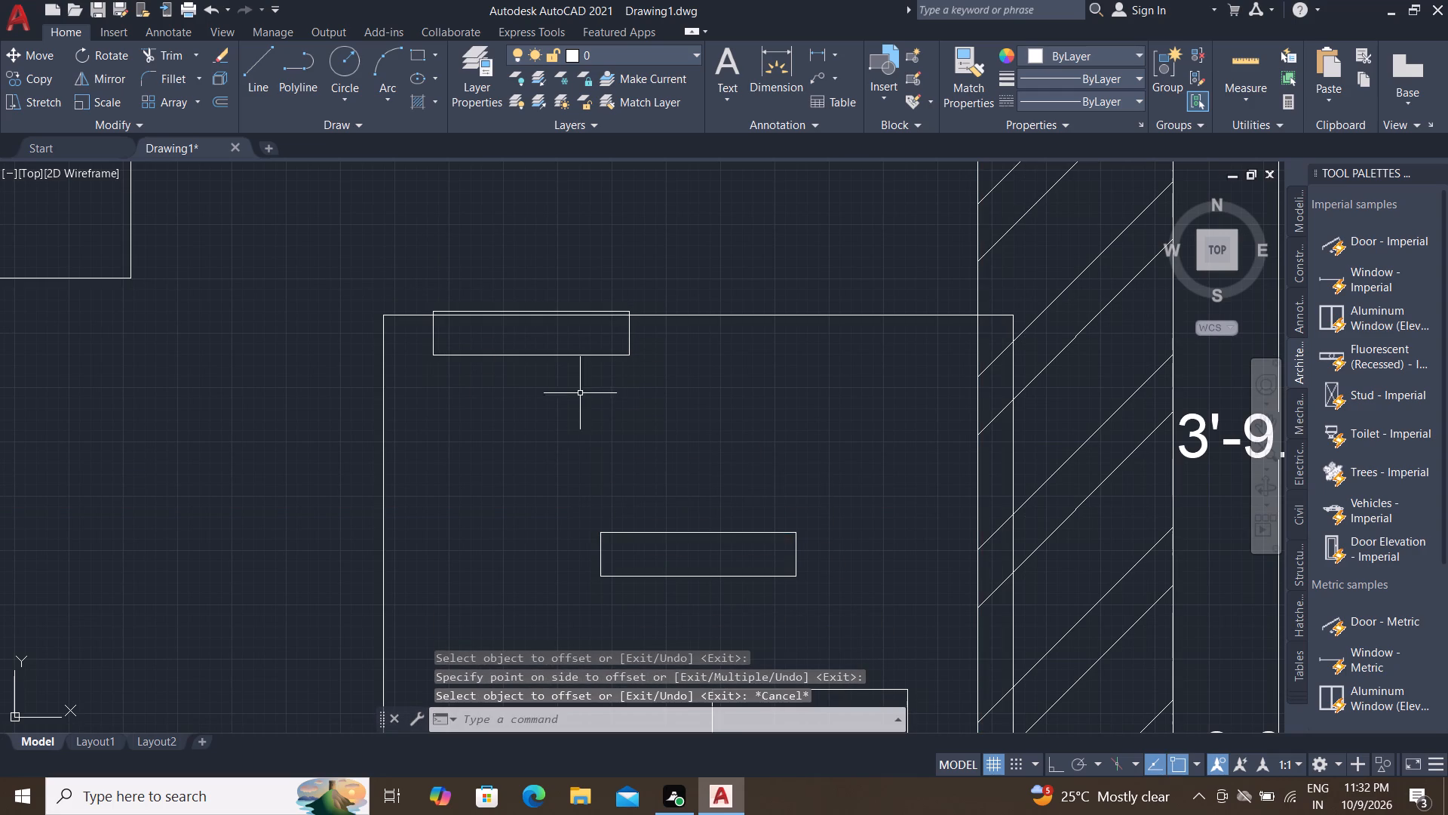
Move the third block by its bottom corner onto the top edge of the offset guide rectangle.
click(569, 355)
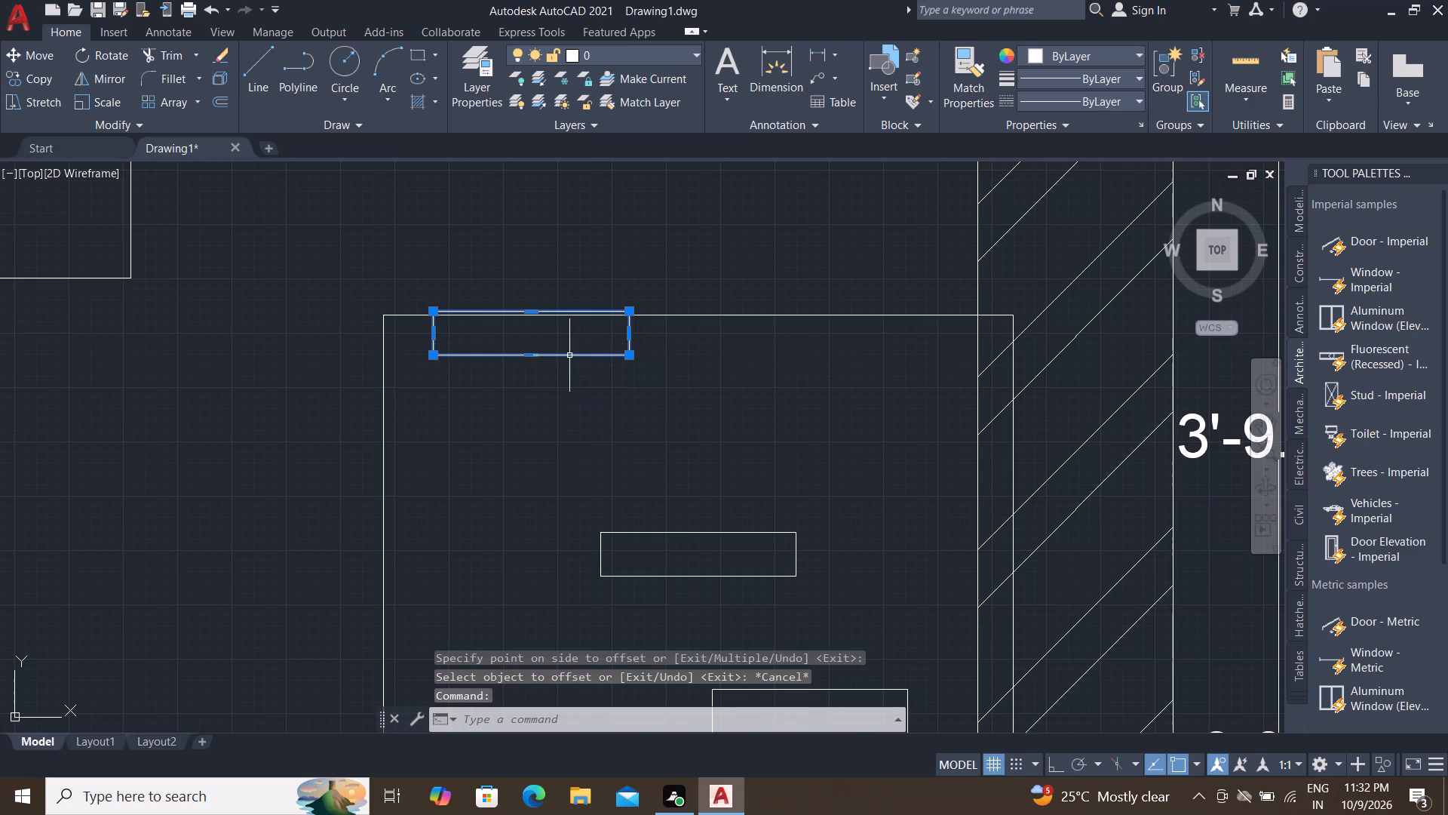
text(M)
key(space)
click(627, 357)
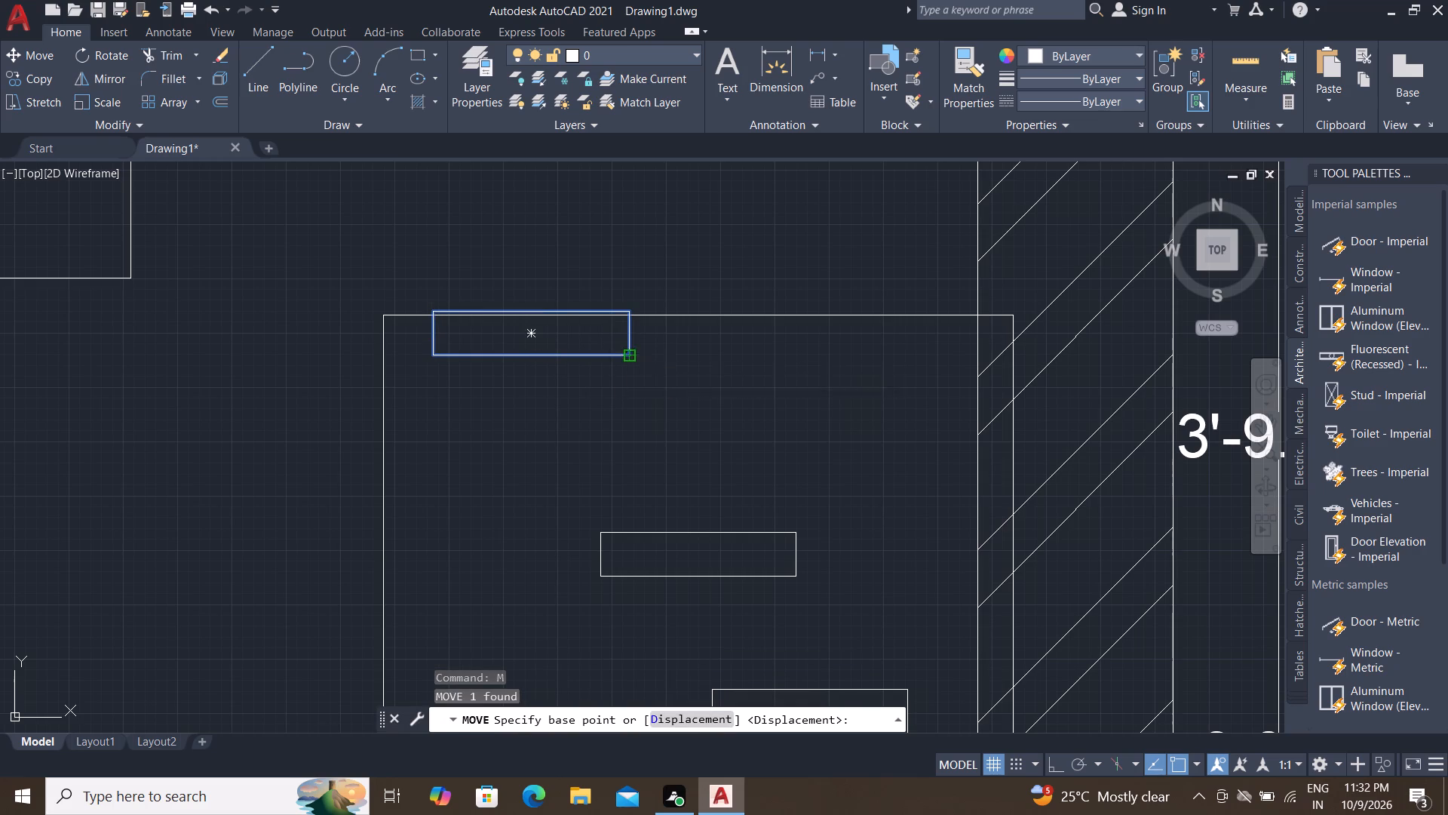
click(575, 317)
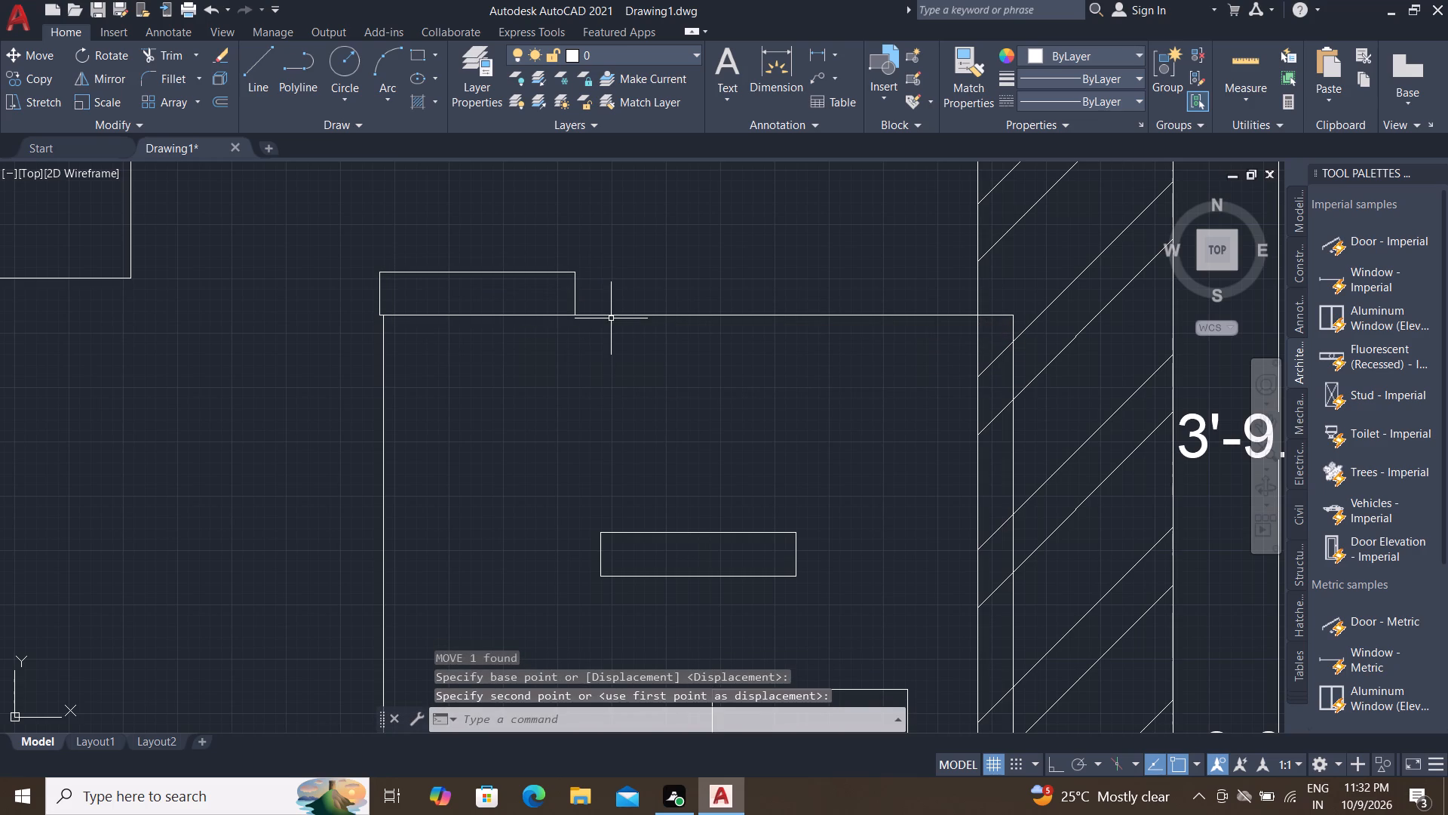
Erase the offset guide rectangle around the fourth block.
click(613, 315)
key(Delete)
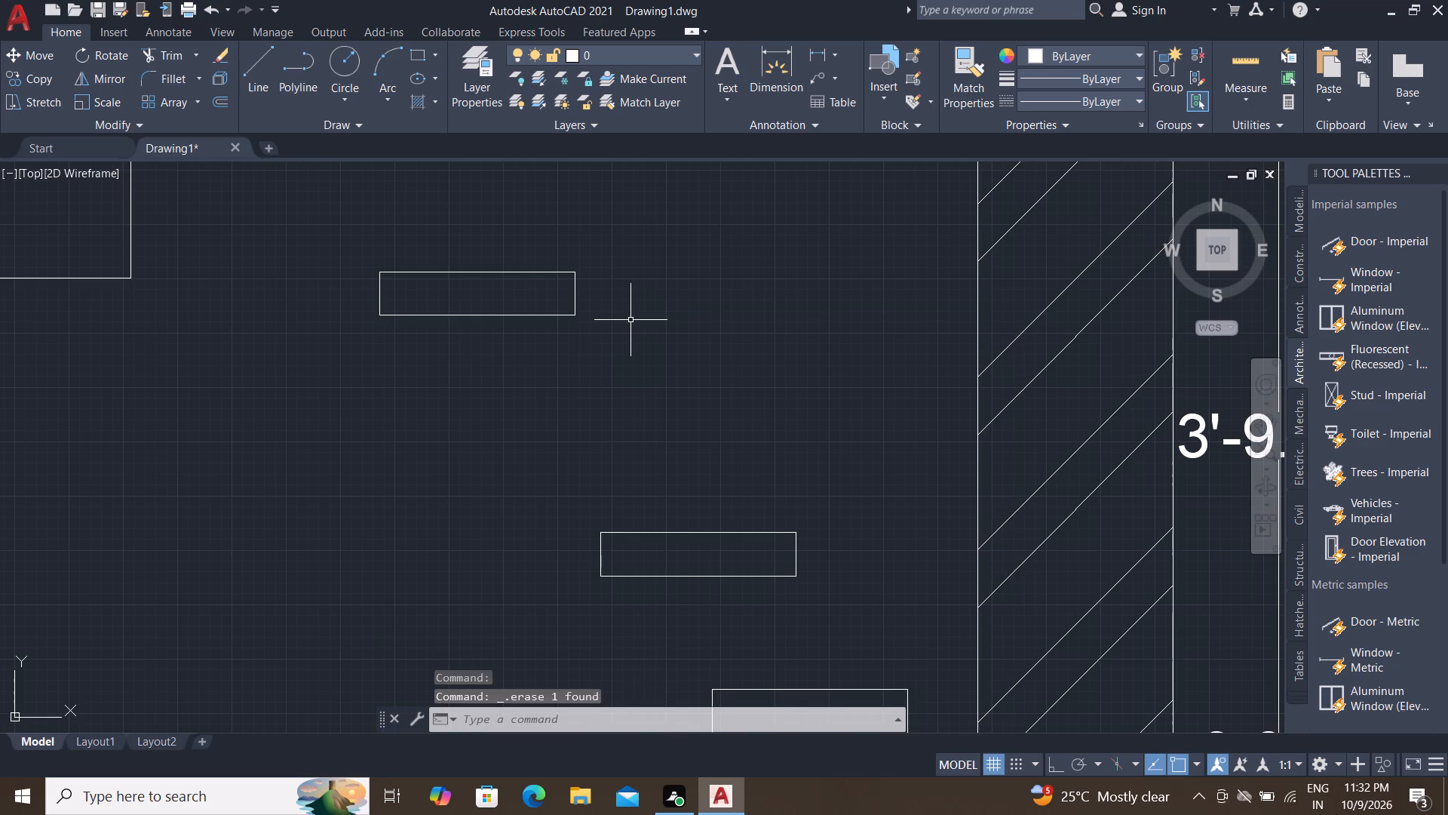
Move the lowest block down against the inner face of the outlet-side wall, just above the base slab.
scroll(633, 364, down, 4)
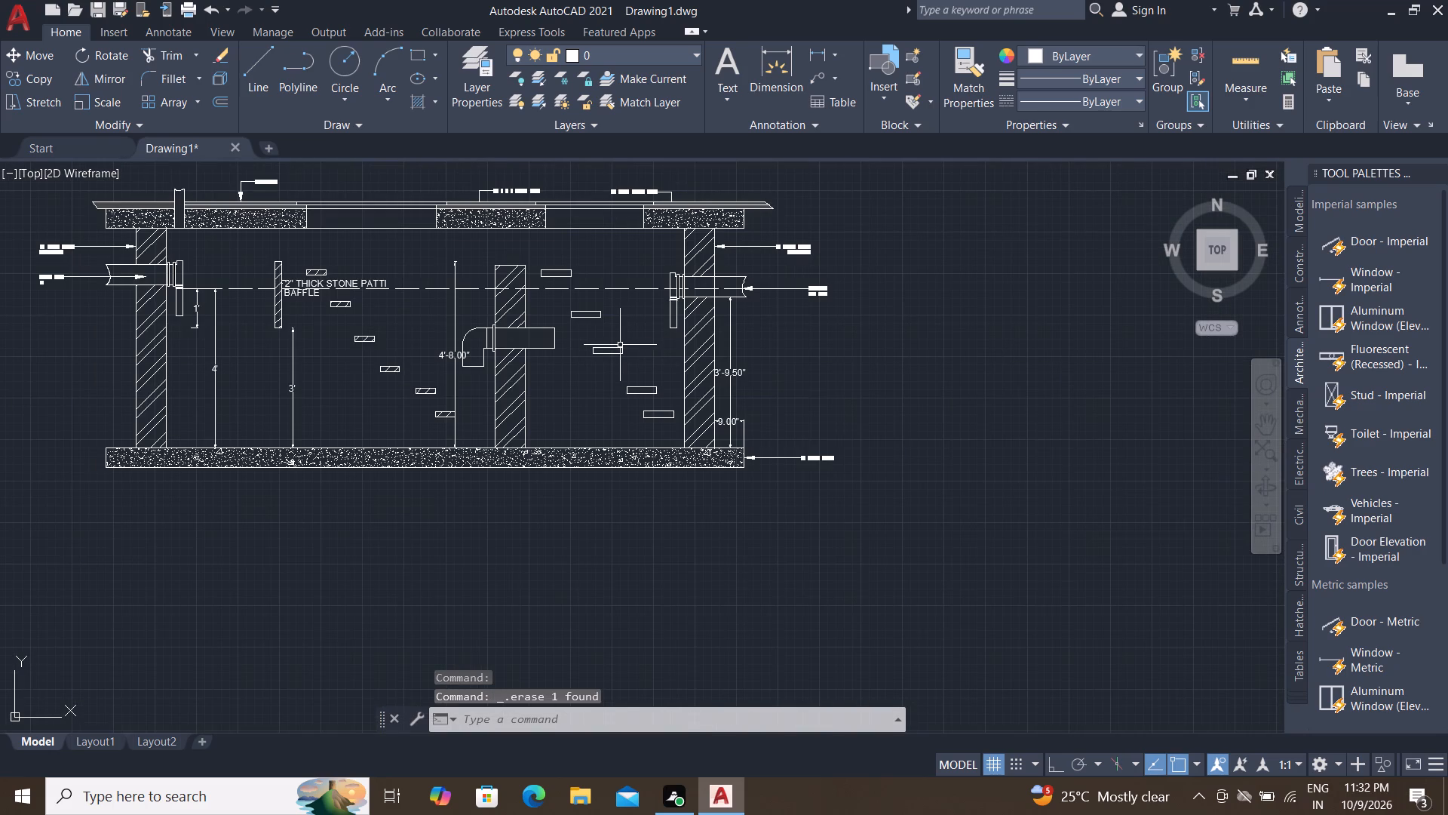
scroll(649, 413, up, 2)
click(649, 410)
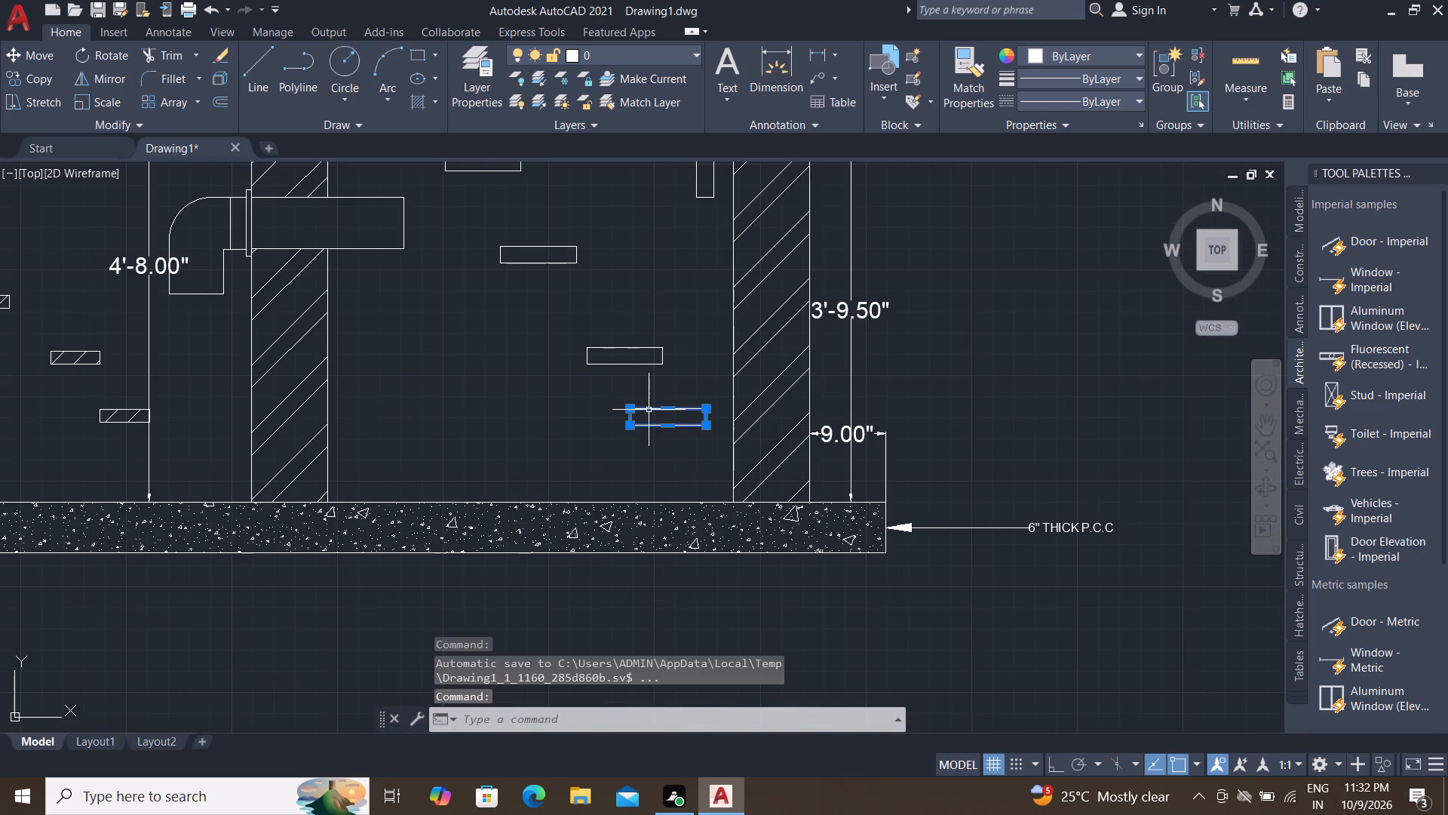
text(M)
key(space)
click(705, 425)
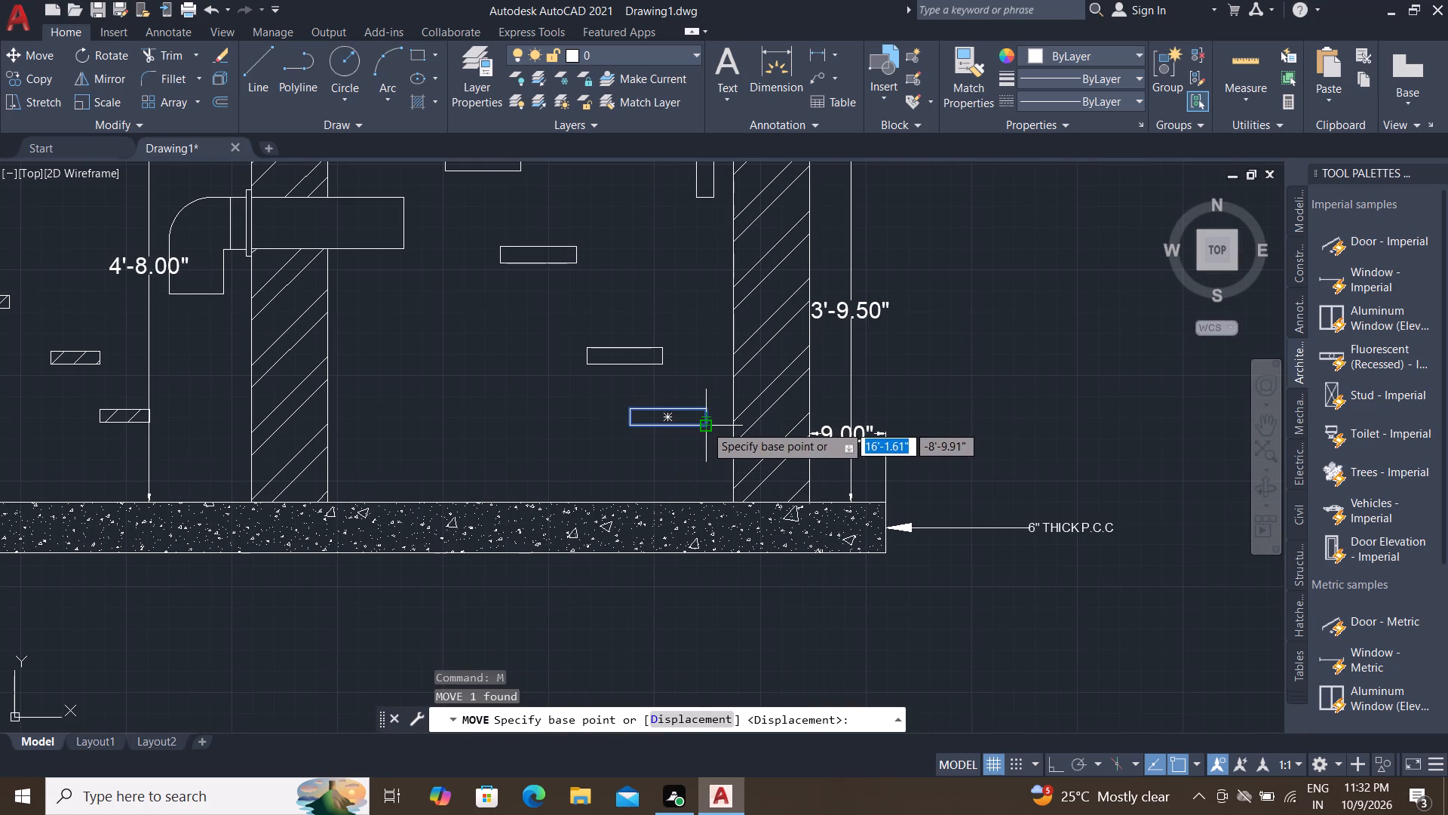
click(724, 461)
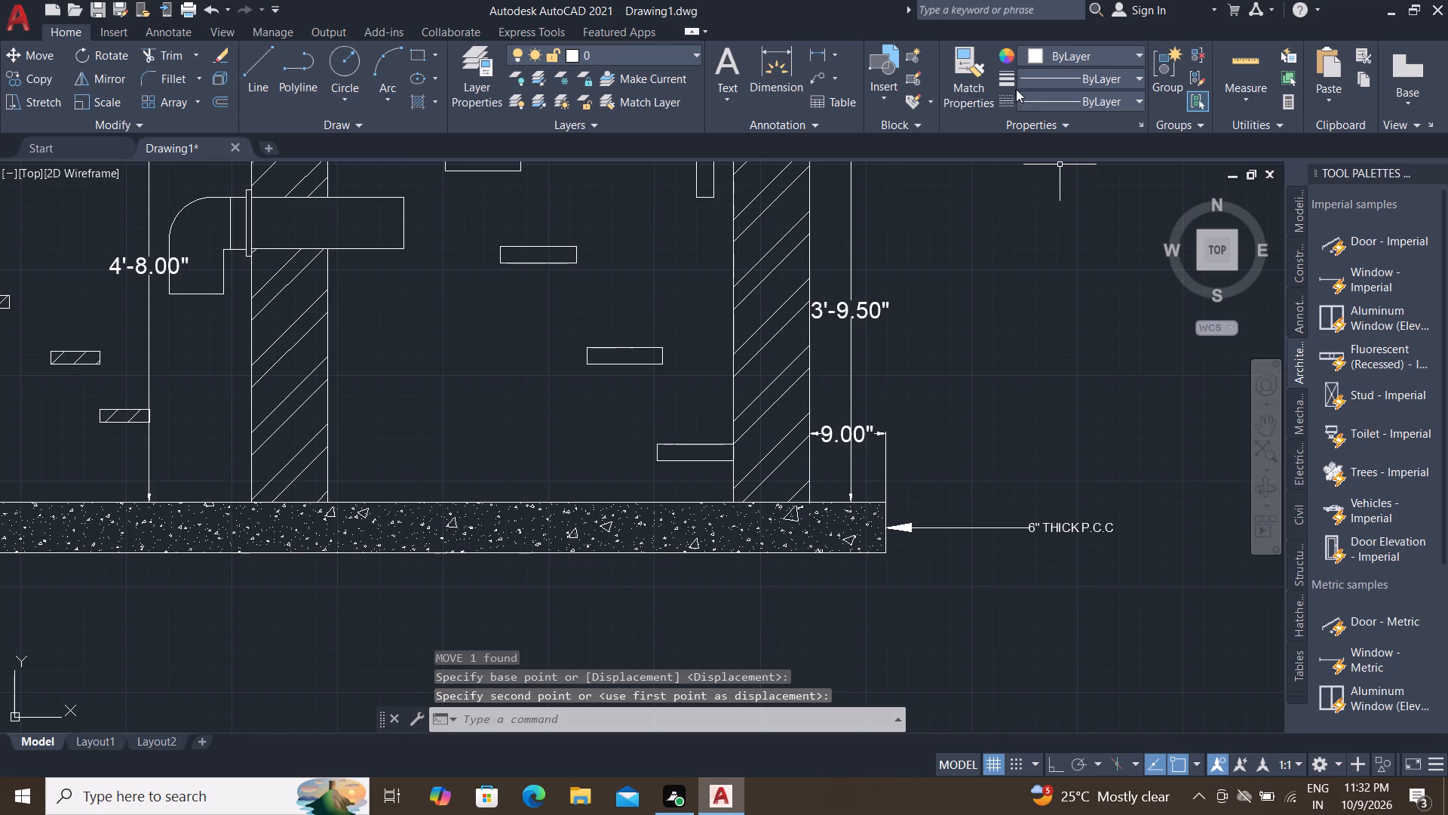
Add a vertical linear dimension for the gap between the third and fourth blocks.
click(819, 48)
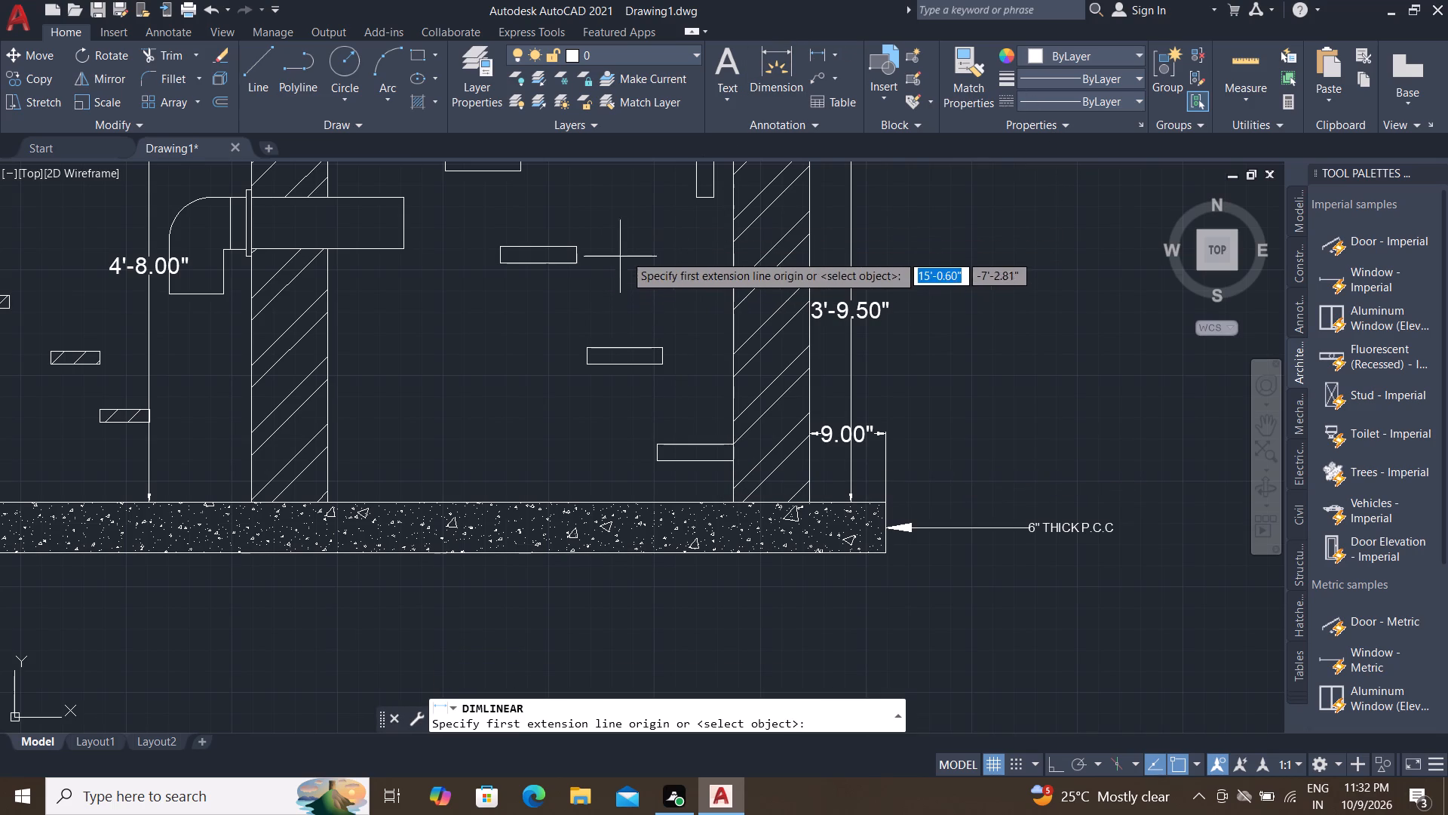
click(577, 264)
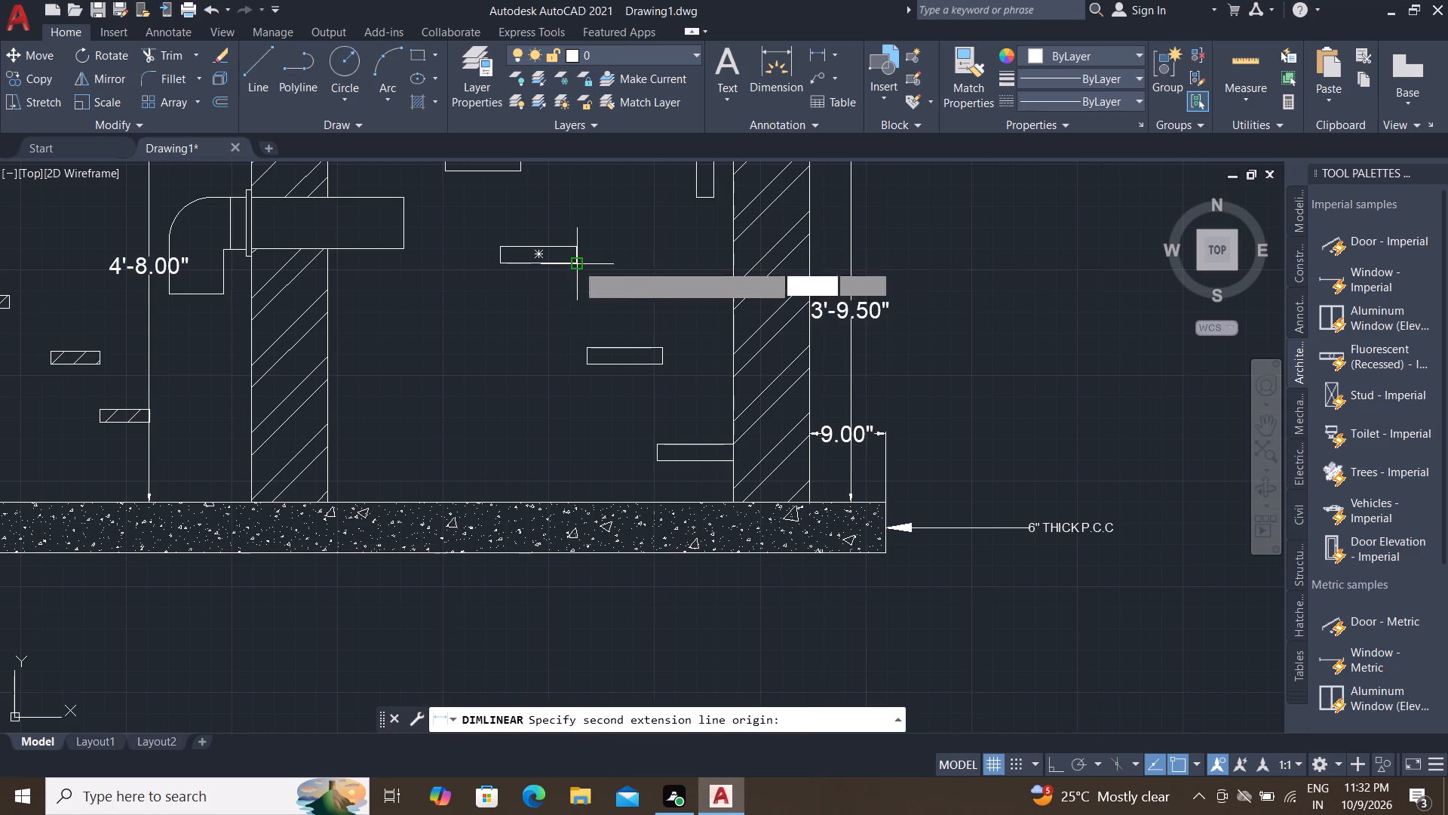
click(585, 343)
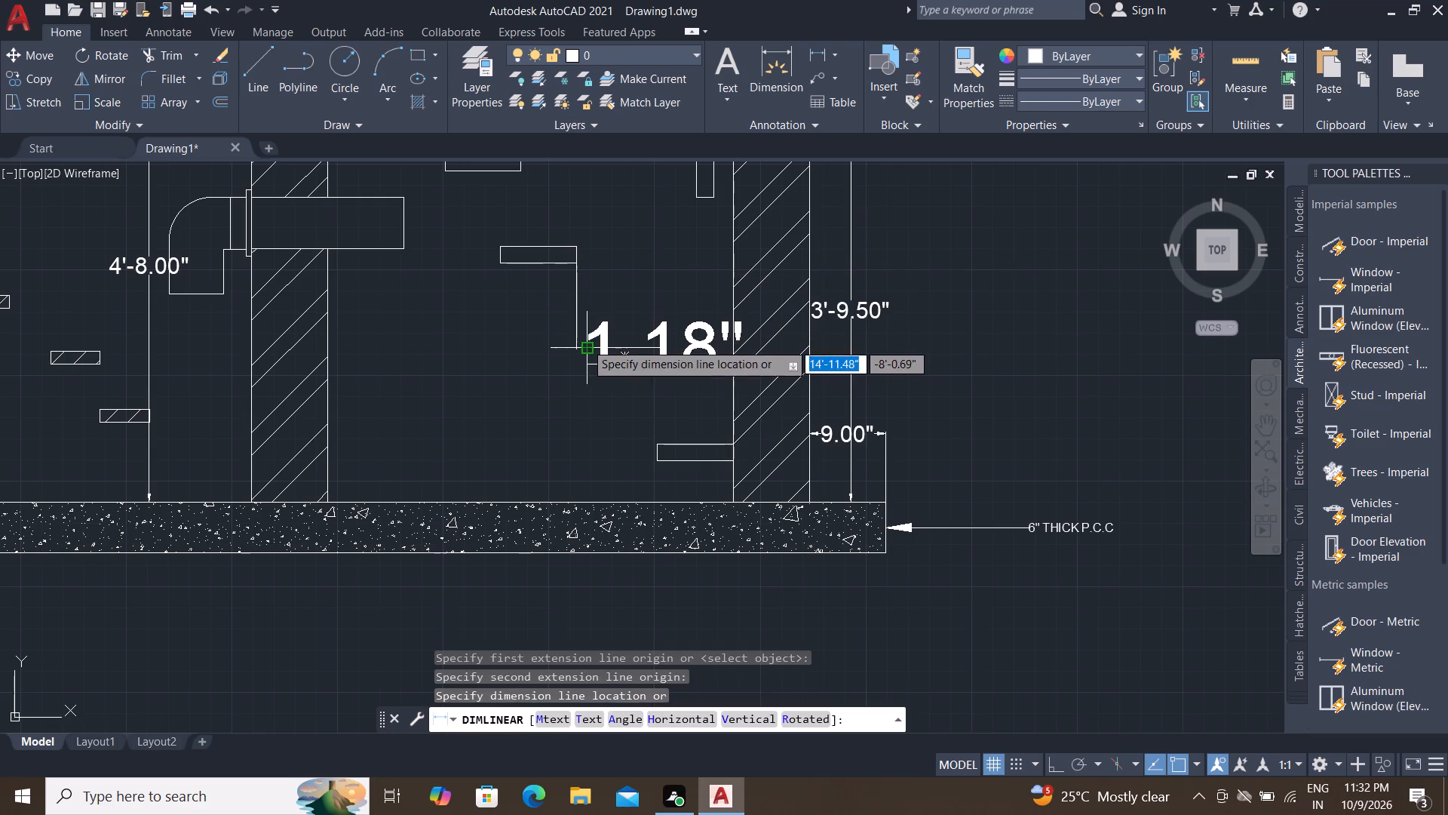
click(585, 318)
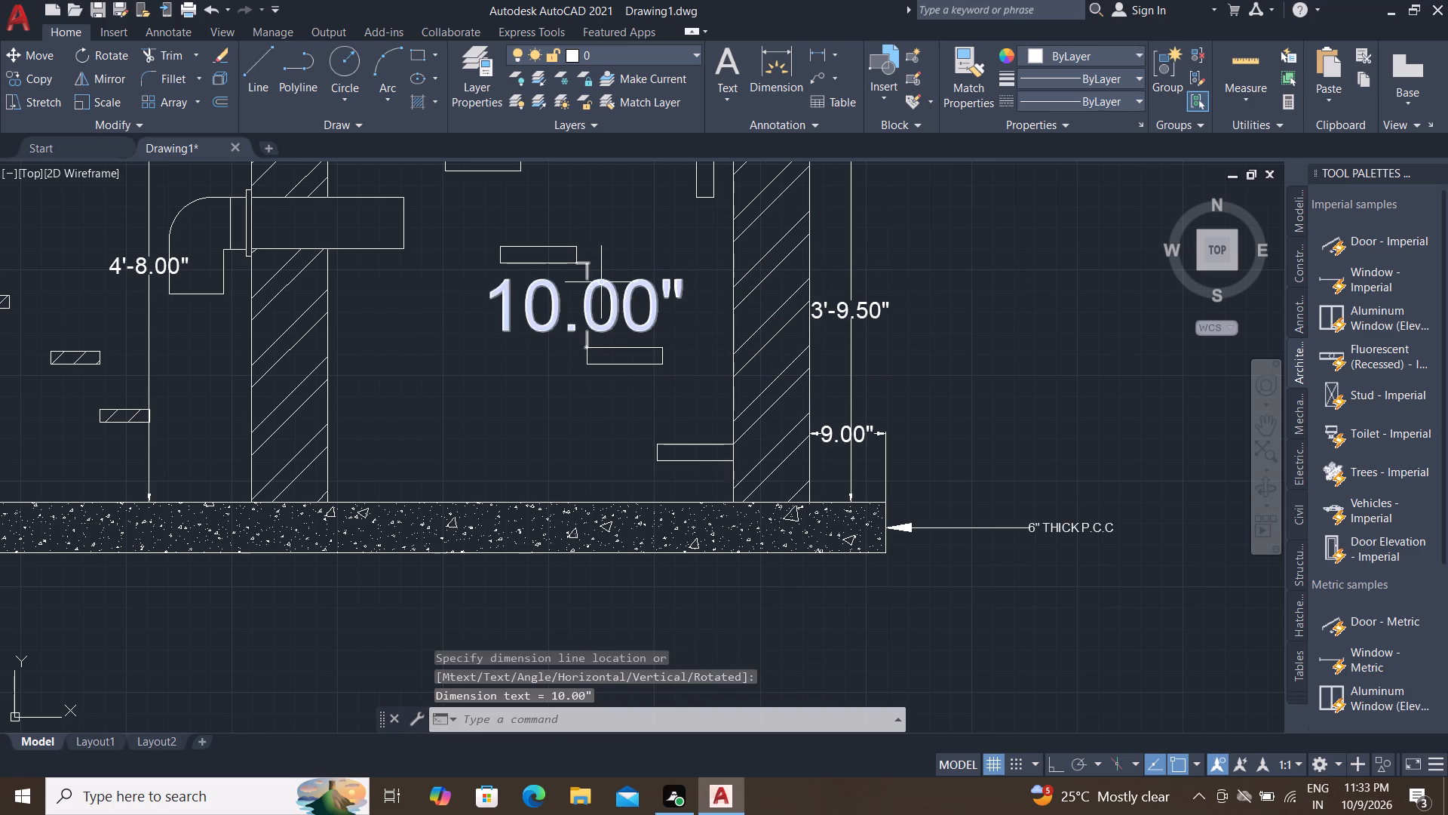
Add a horizontal linear dimension for the fourth block's length, placed just below it.
click(817, 55)
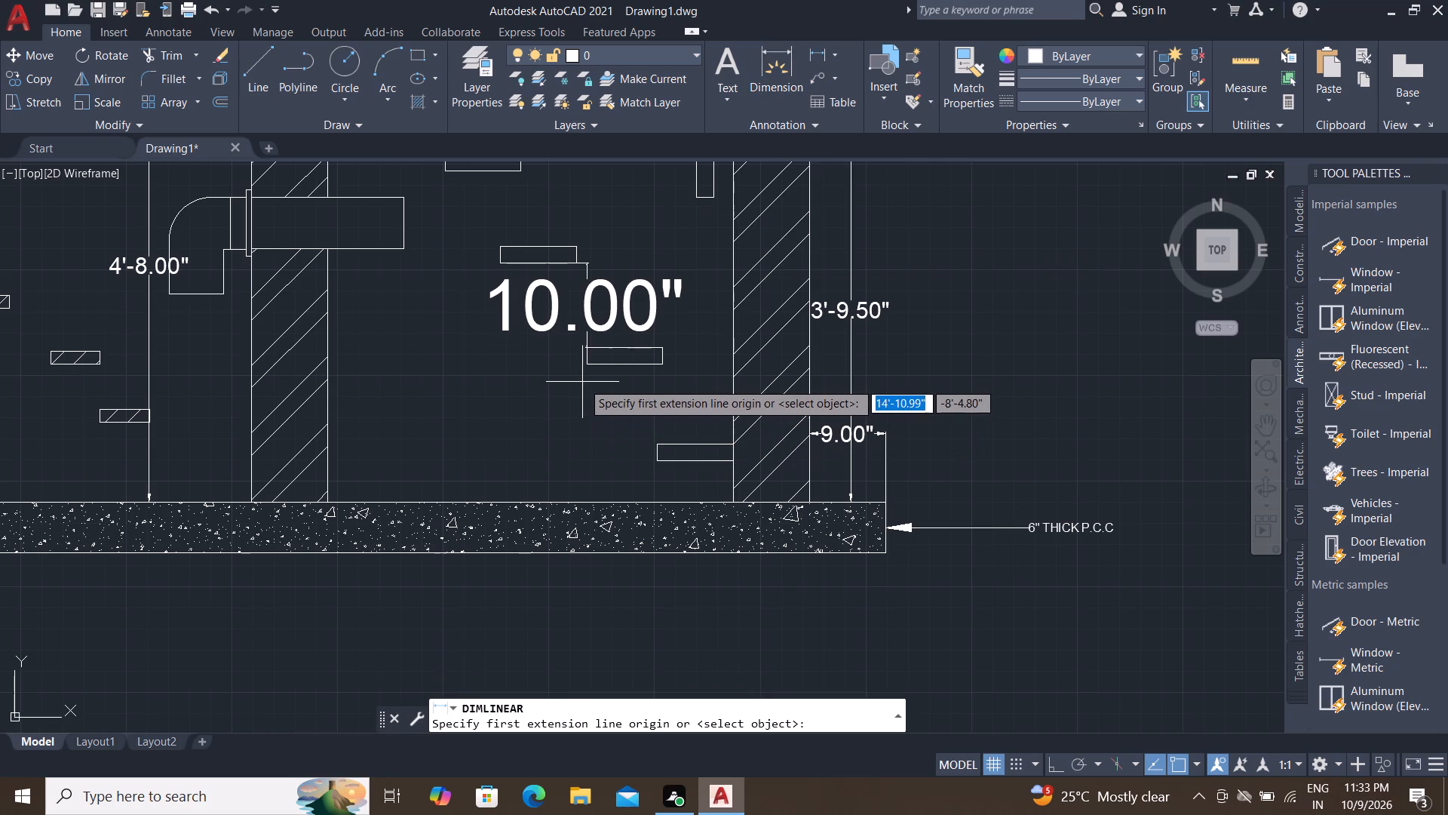
click(582, 370)
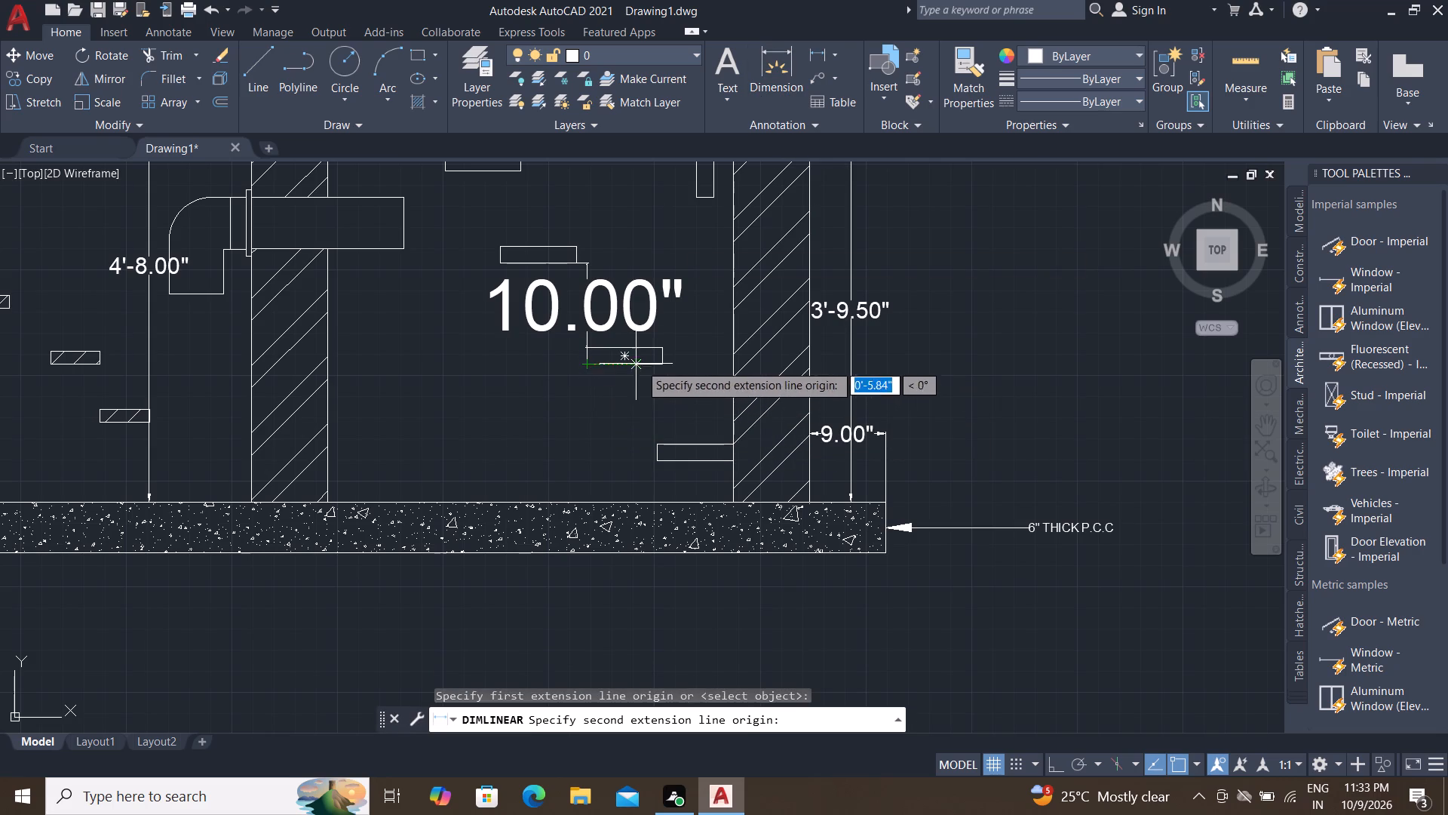
click(666, 363)
click(658, 394)
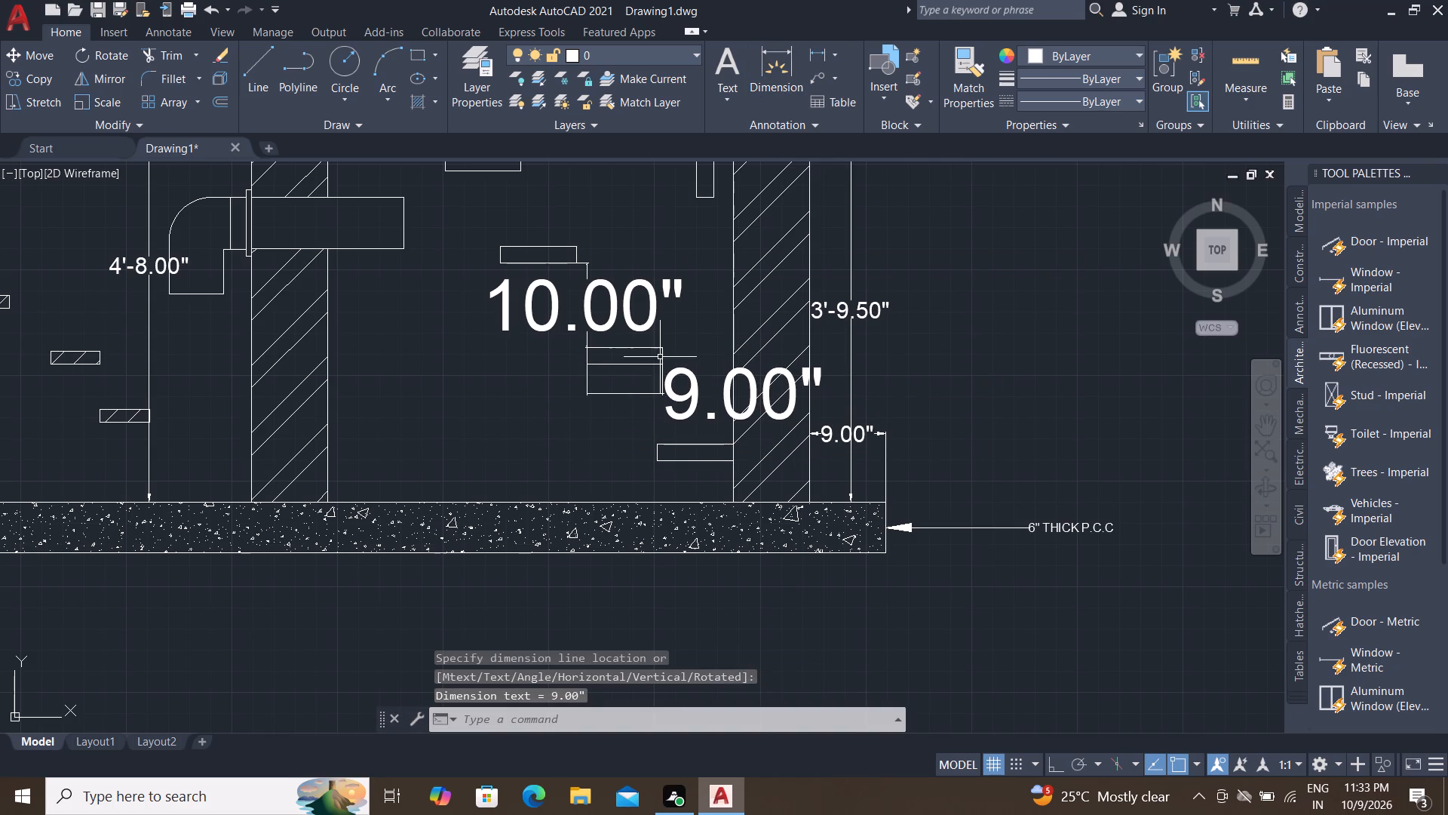
Add a vertical linear dimension for the fourth block's thickness, placed just beside its inlet-side end.
click(818, 51)
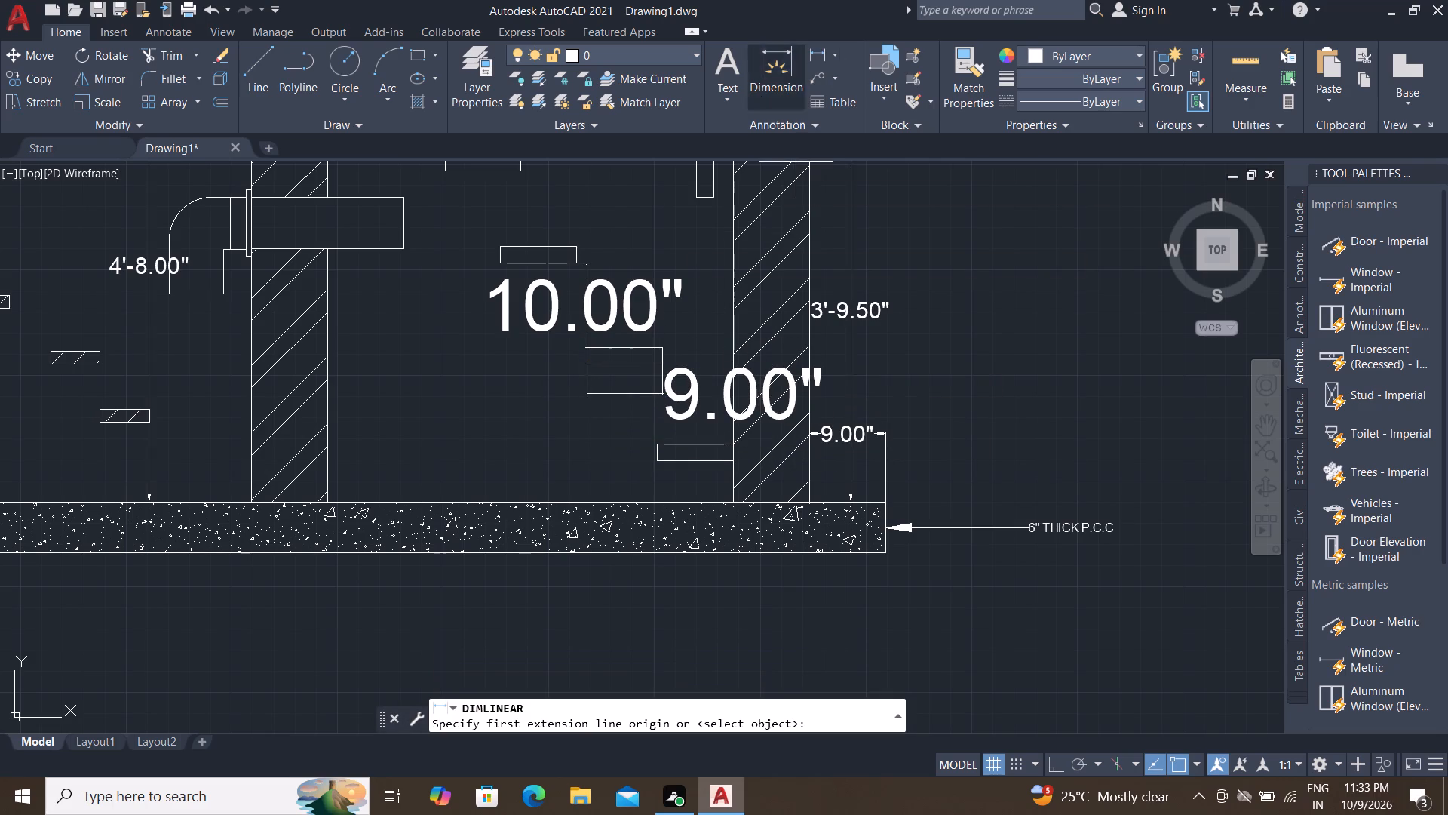
scroll(534, 398, up, 4)
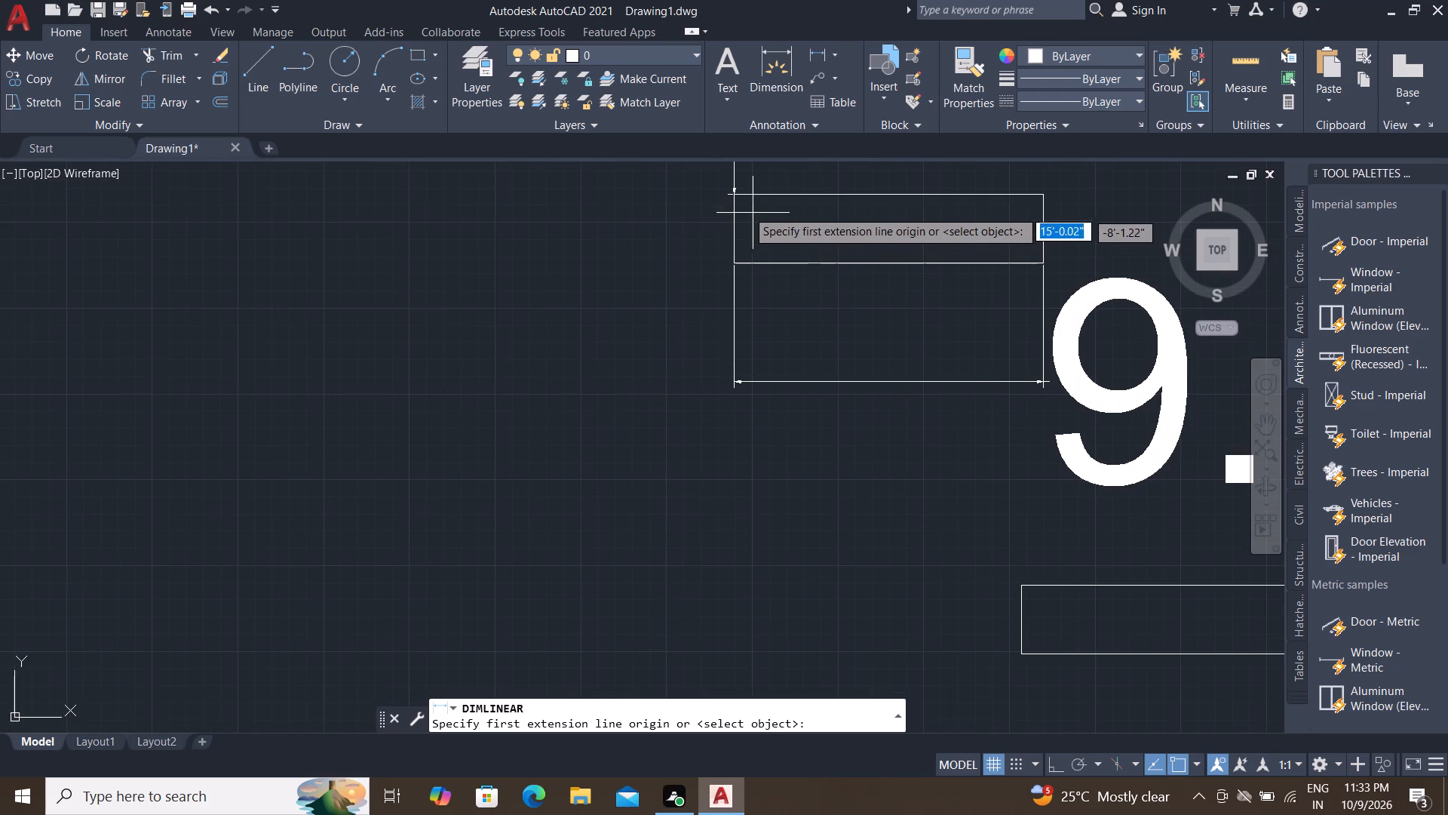
click(738, 196)
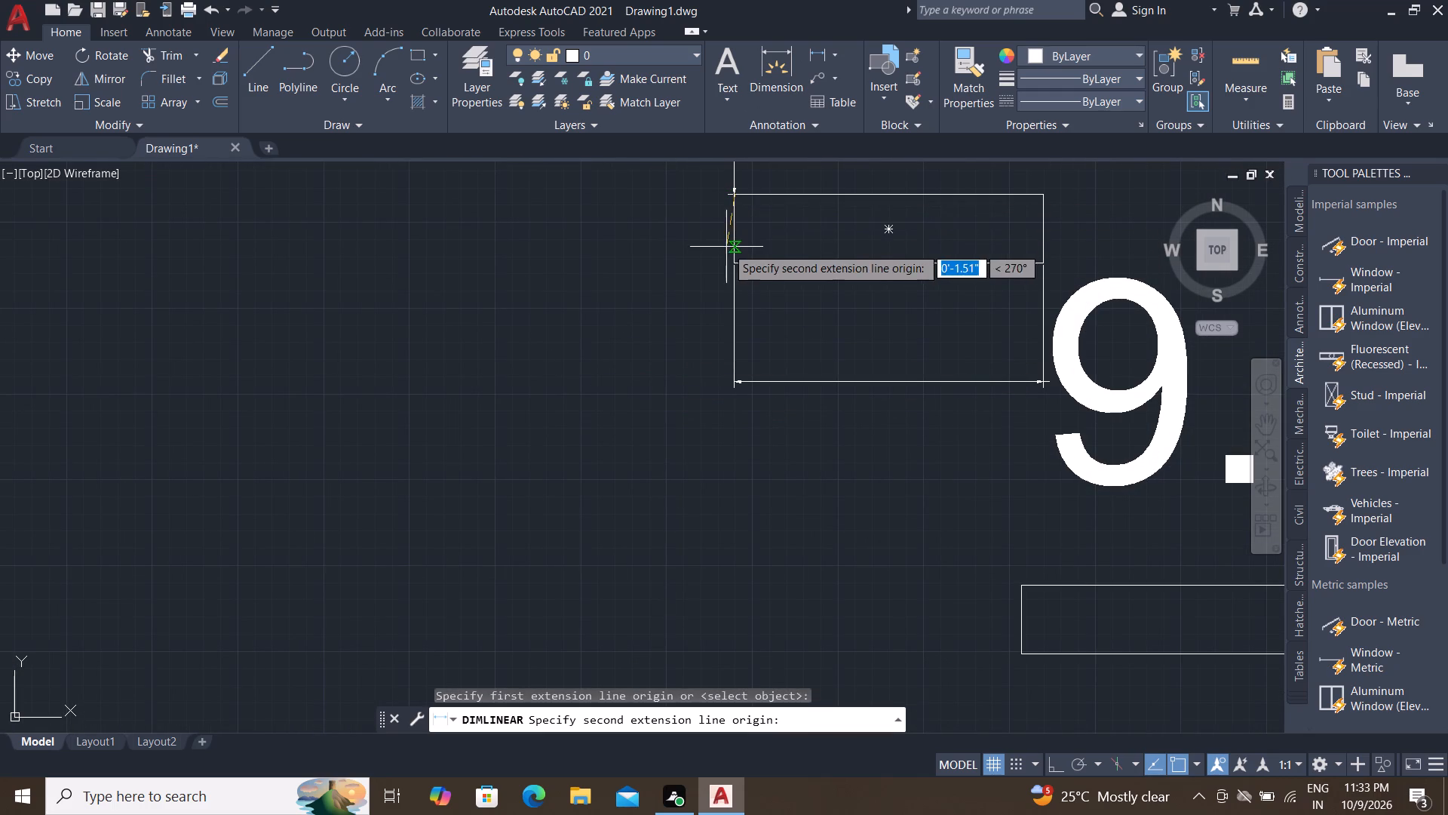
click(735, 266)
click(661, 256)
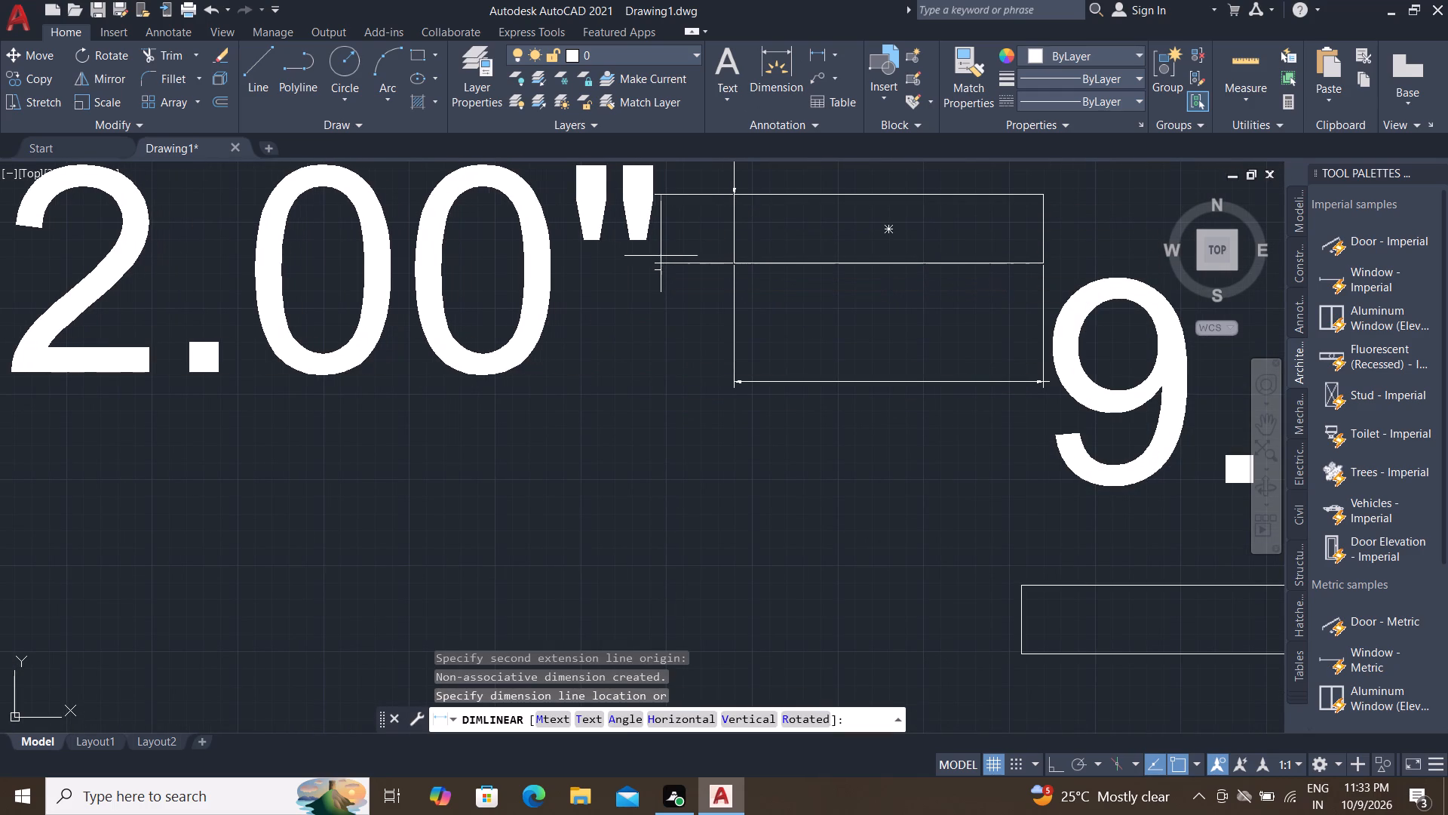
Match the fourth block's gap, length and thickness dimensions to the style of the outlet wall's 3'-9.50" dimension.
click(961, 89)
scroll(686, 471, down, 2)
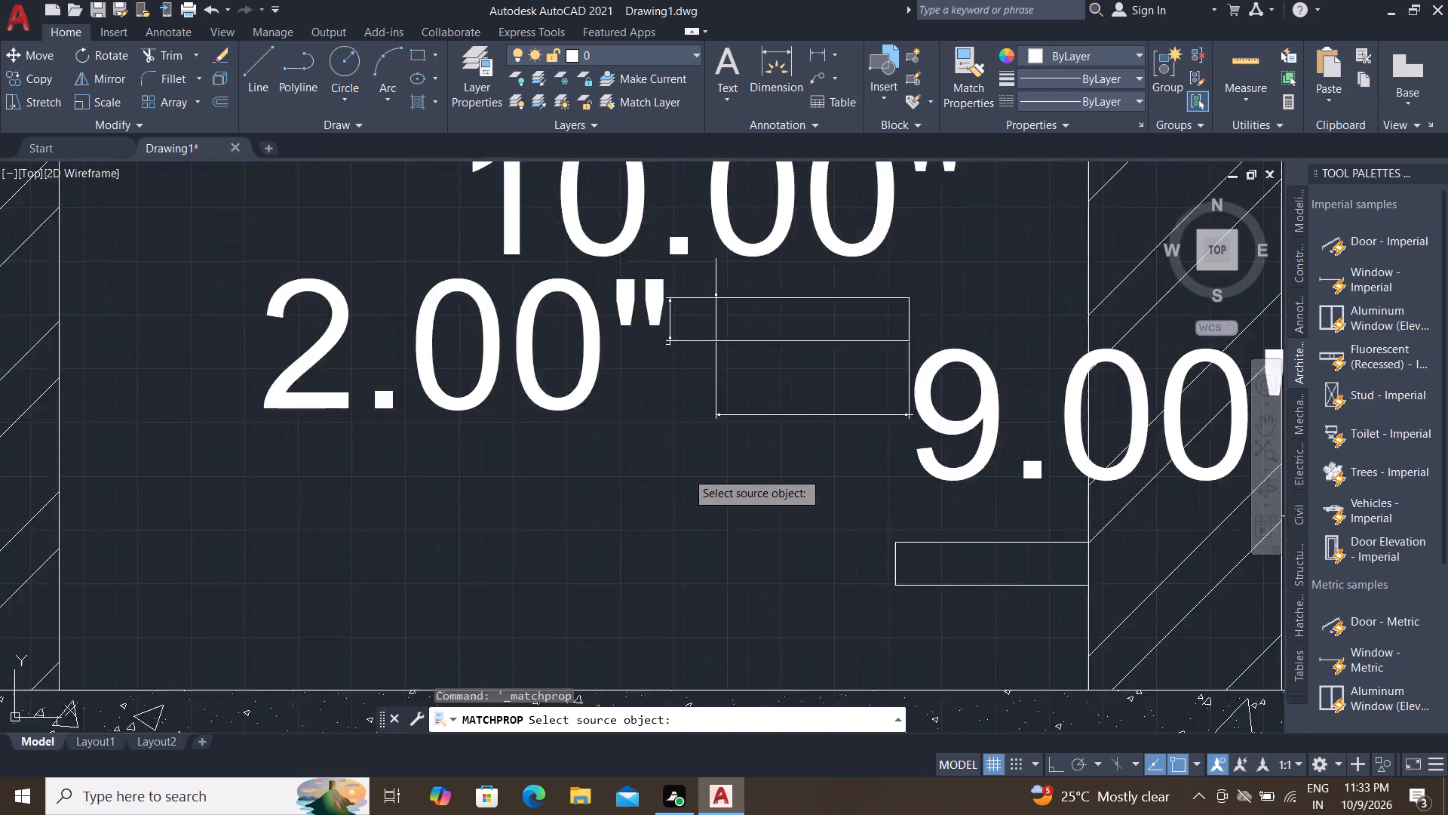
scroll(643, 444, down, 1)
click(922, 355)
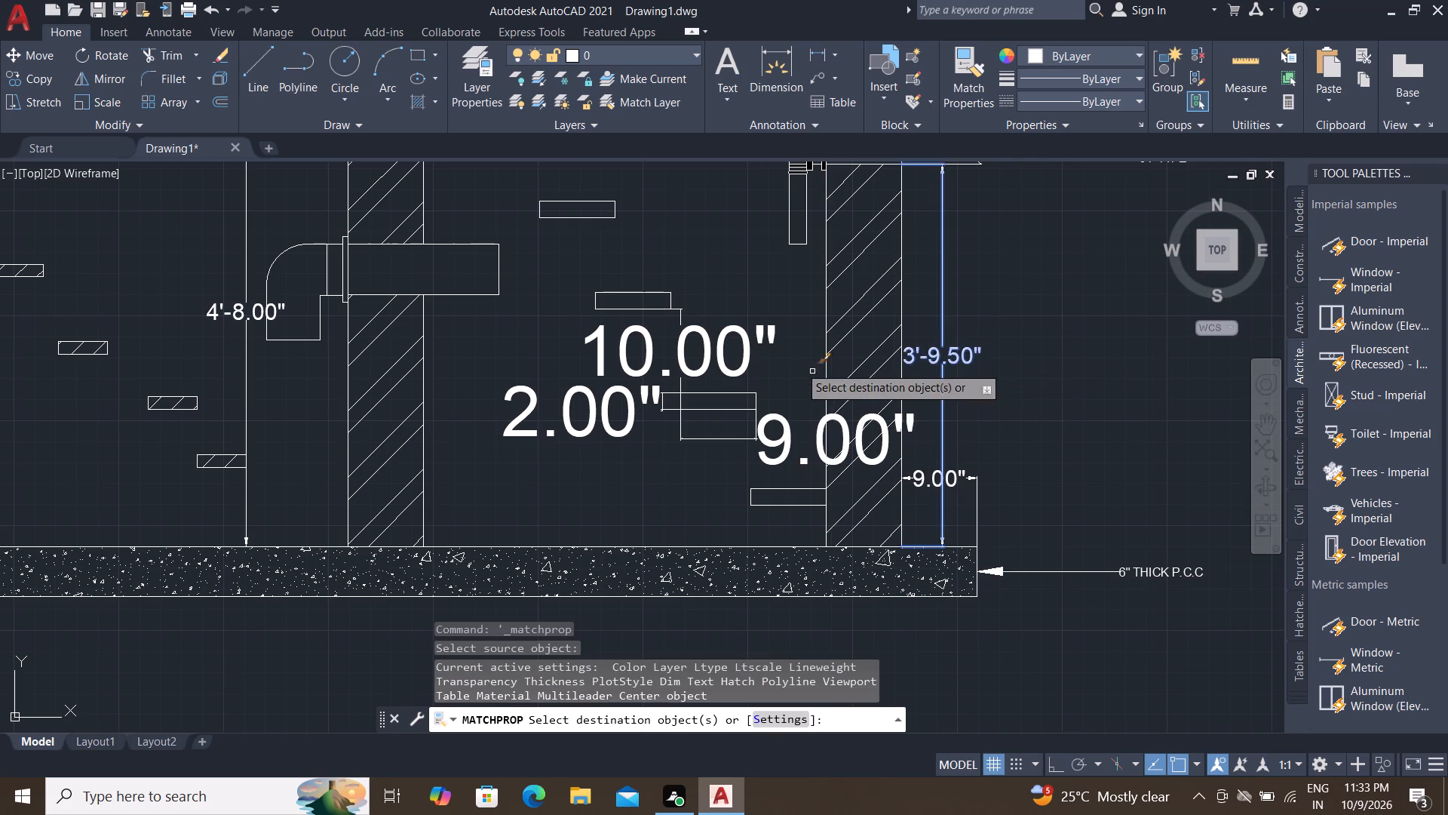
click(716, 347)
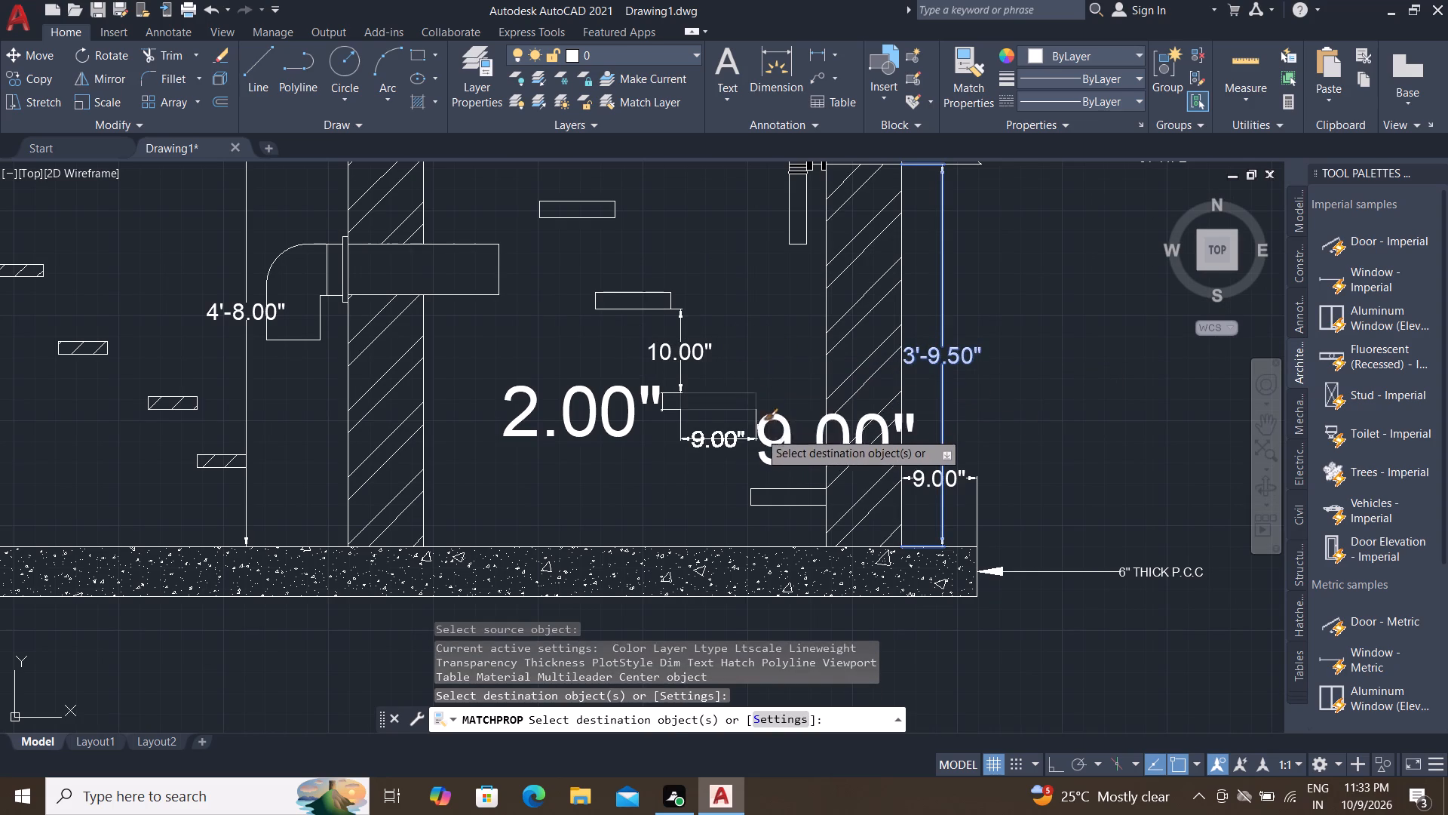
click(756, 438)
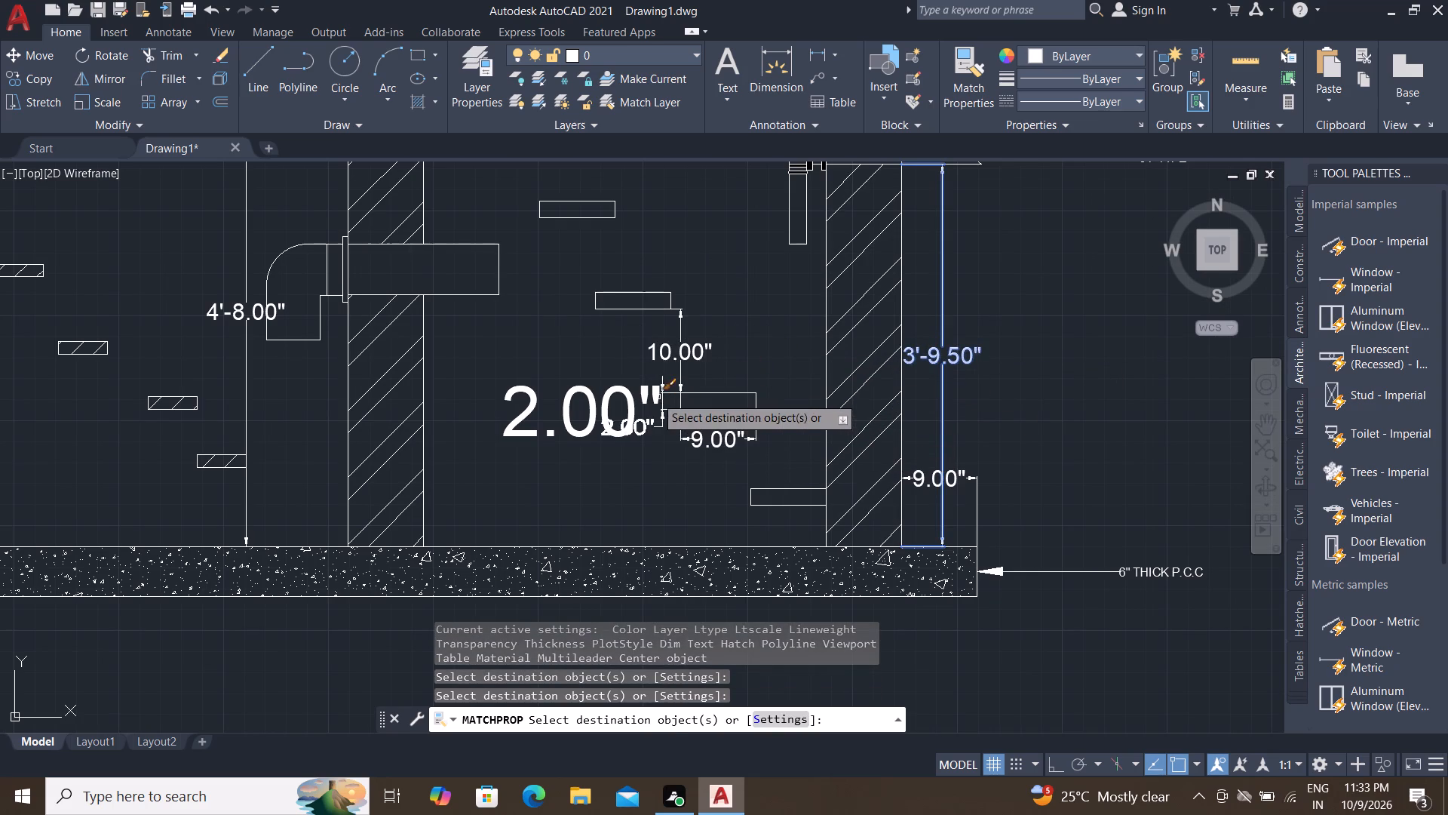
click(649, 391)
key(Escape)
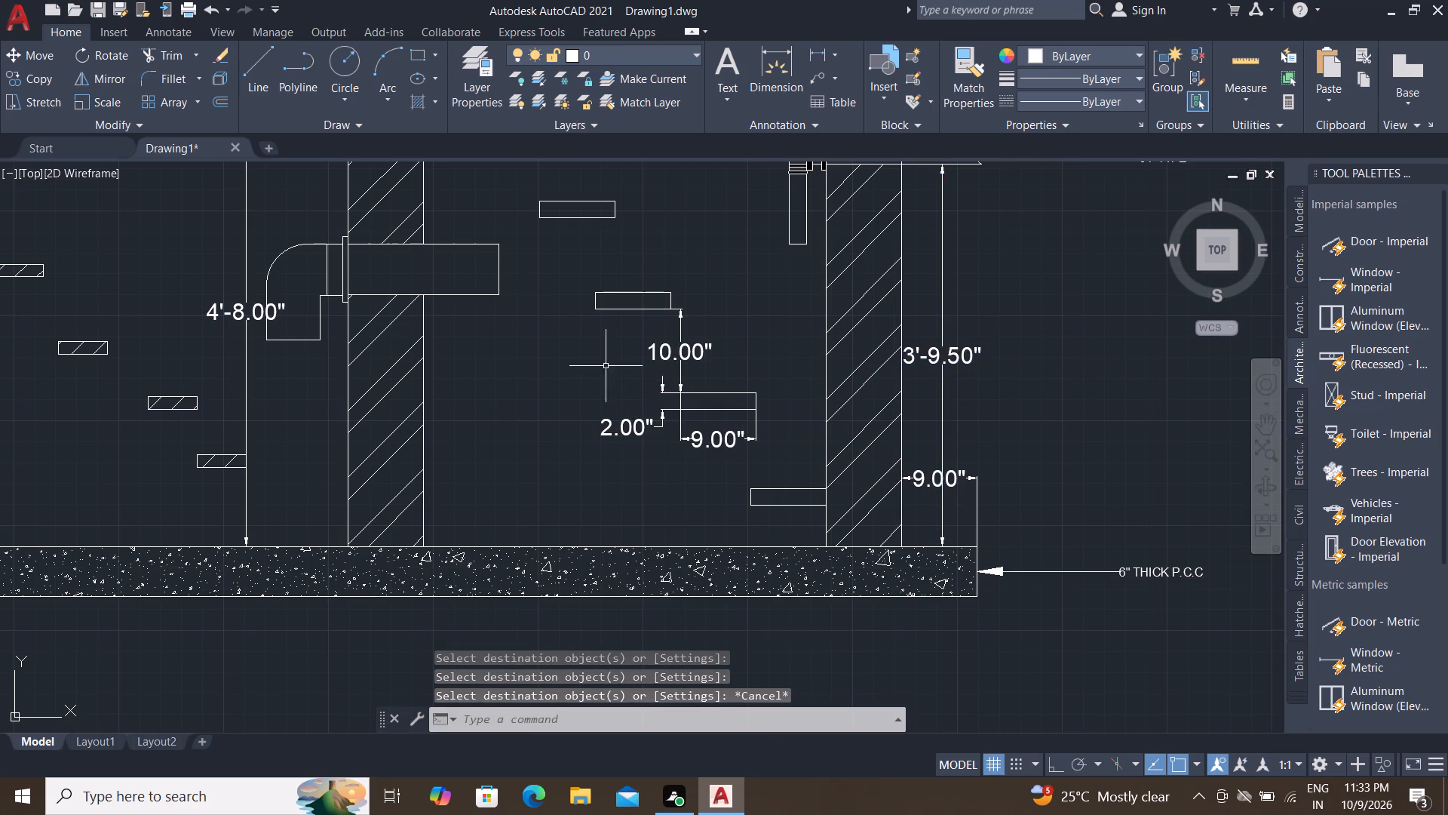
Hatch all five descending outlet-chamber blocks with the diagonal line pattern at scale 15.
text(H)
key(space)
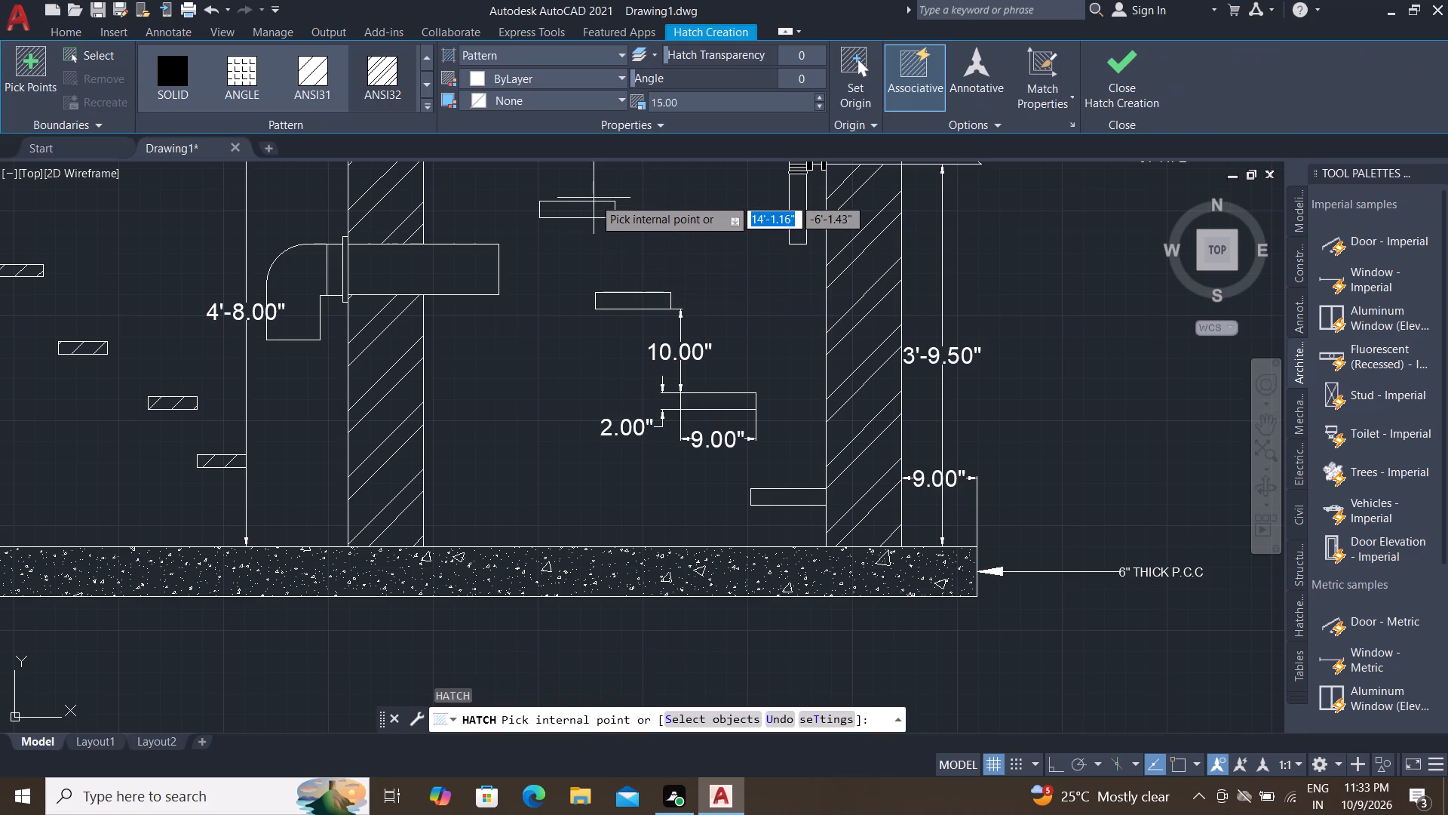
click(587, 208)
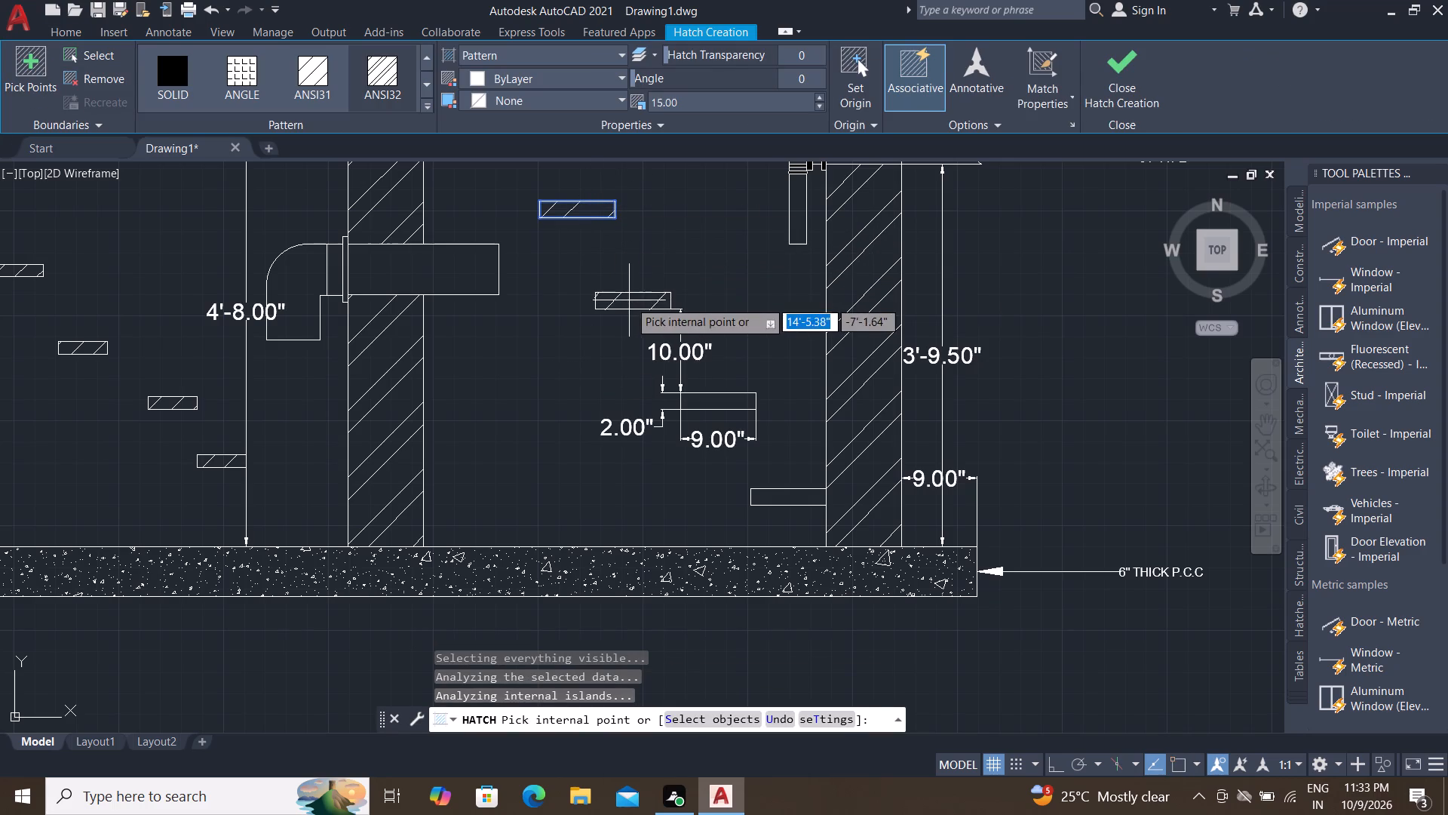
click(629, 300)
click(719, 399)
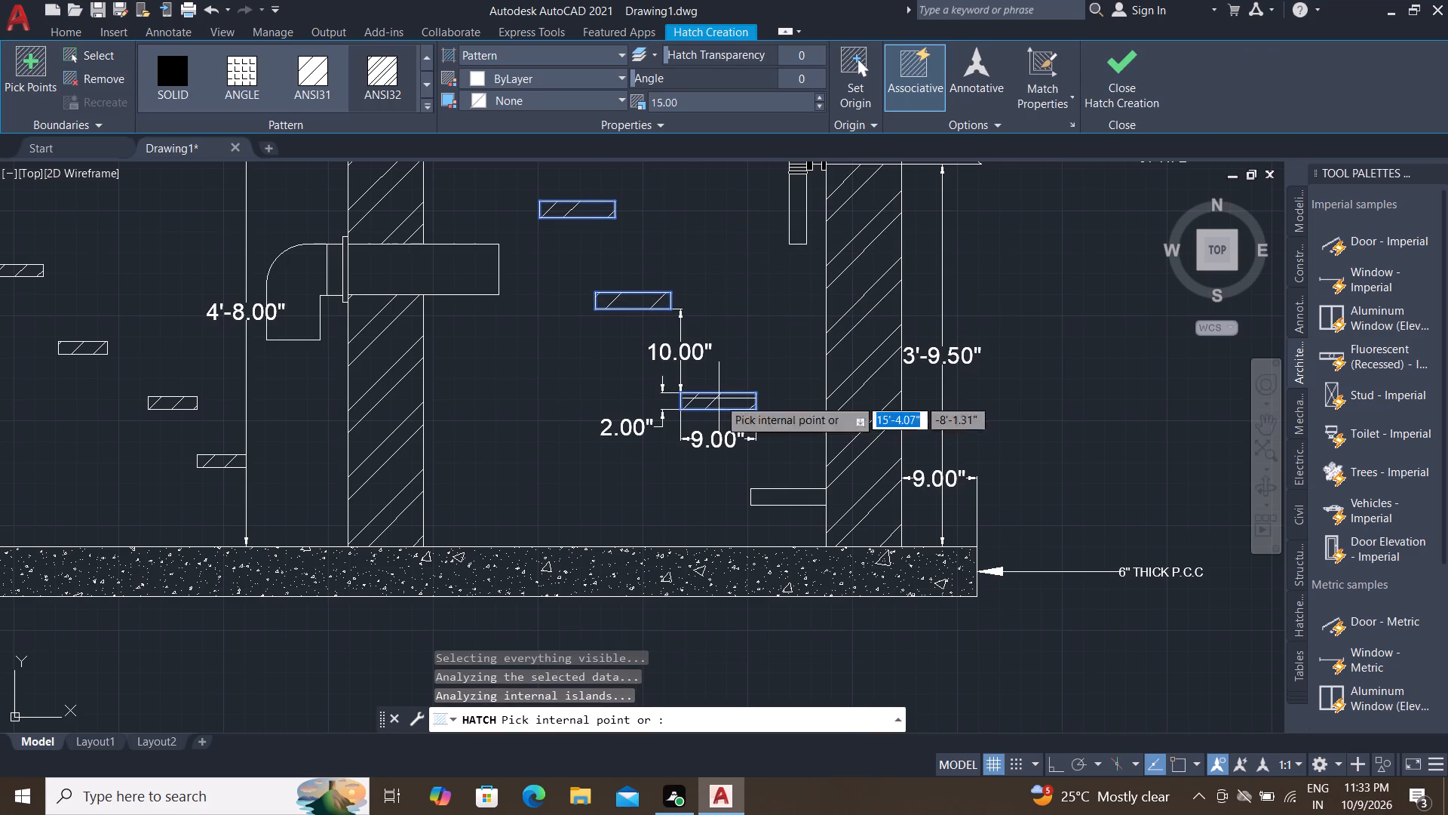
click(781, 496)
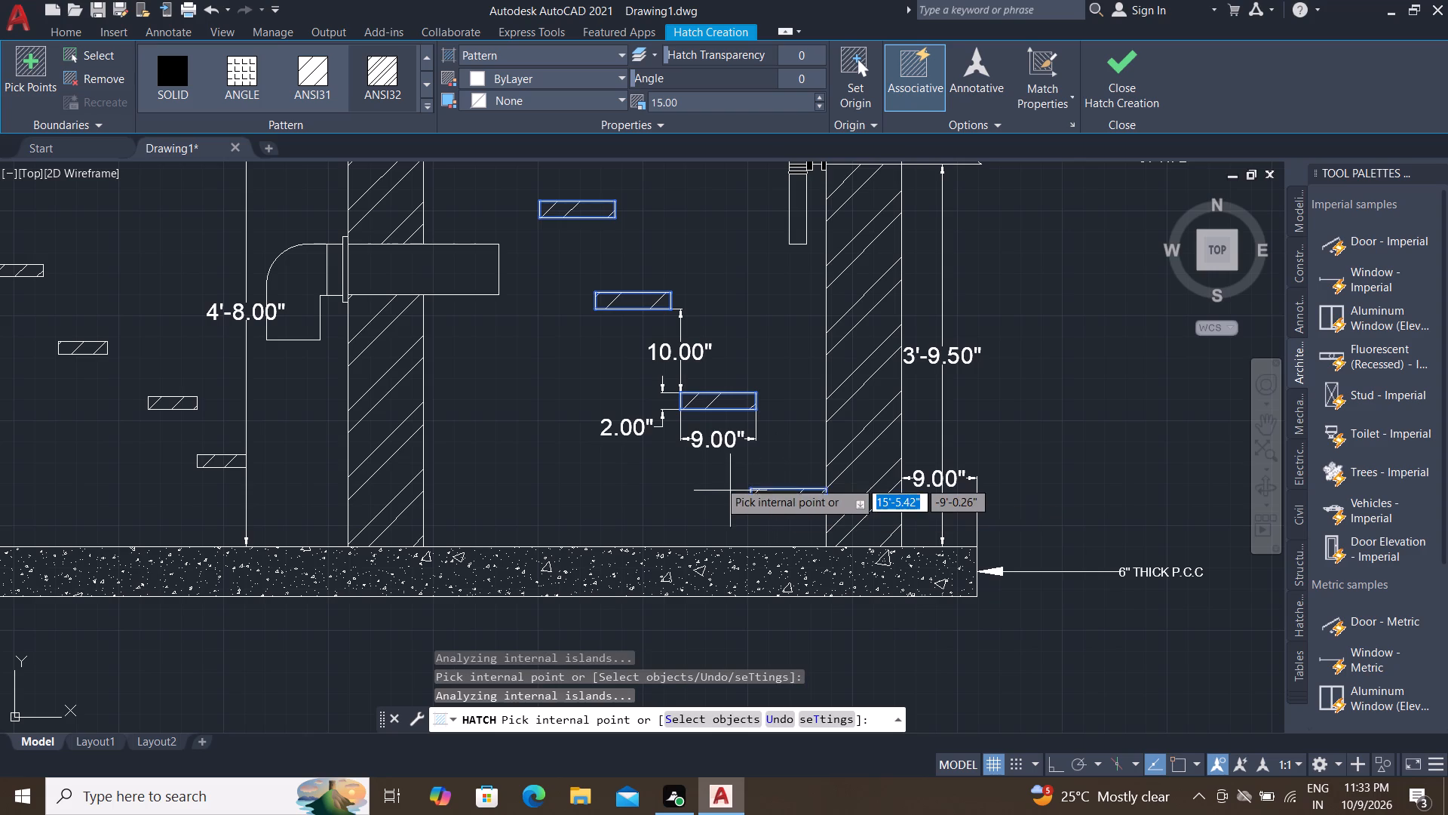
middle_drag(513, 176, 561, 302)
click(560, 229)
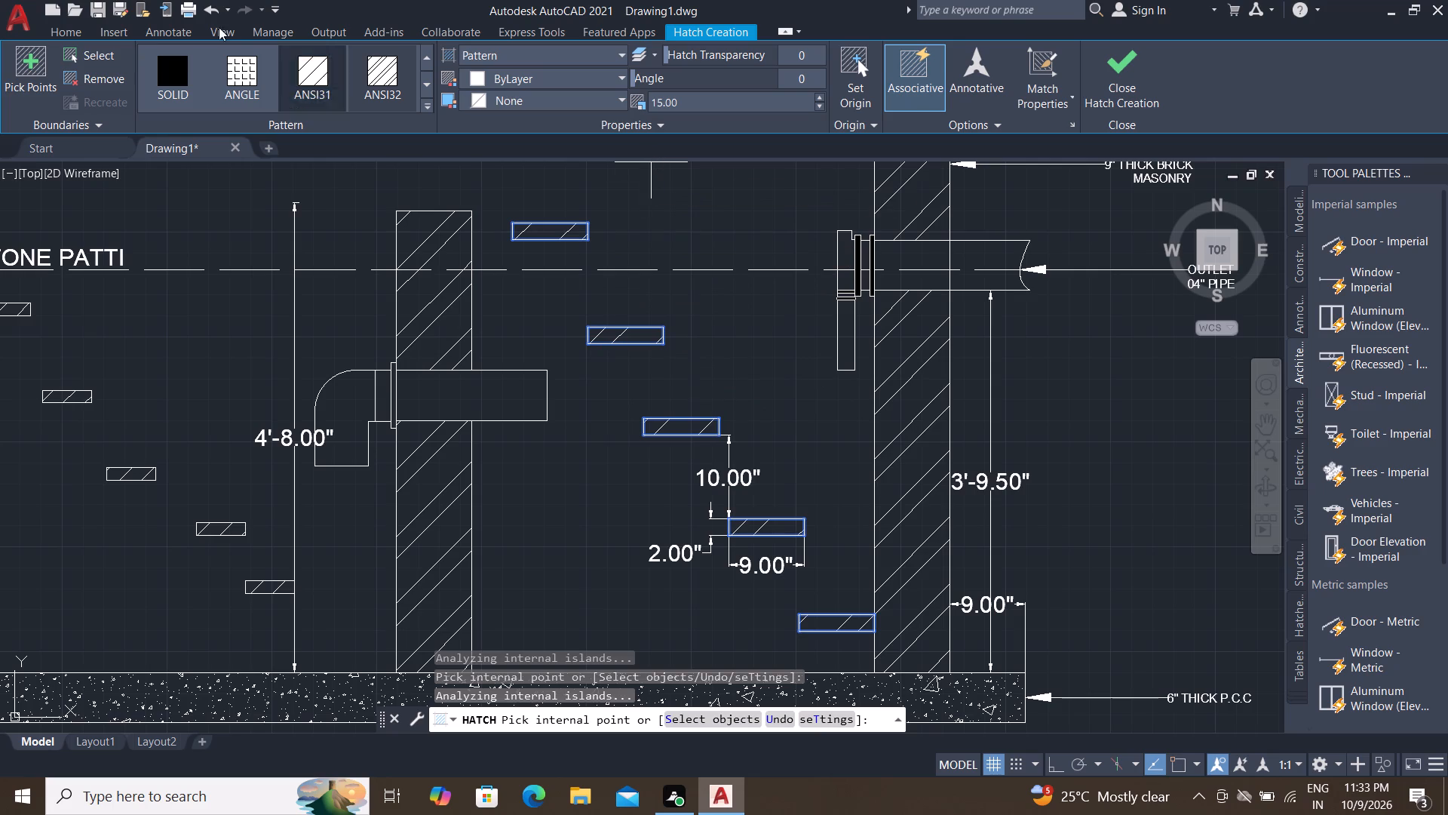
Add a multileader to the middle wall's outlet-side face near its top, reading "9" THICK BAFFLE WALL" on two lines.
click(72, 29)
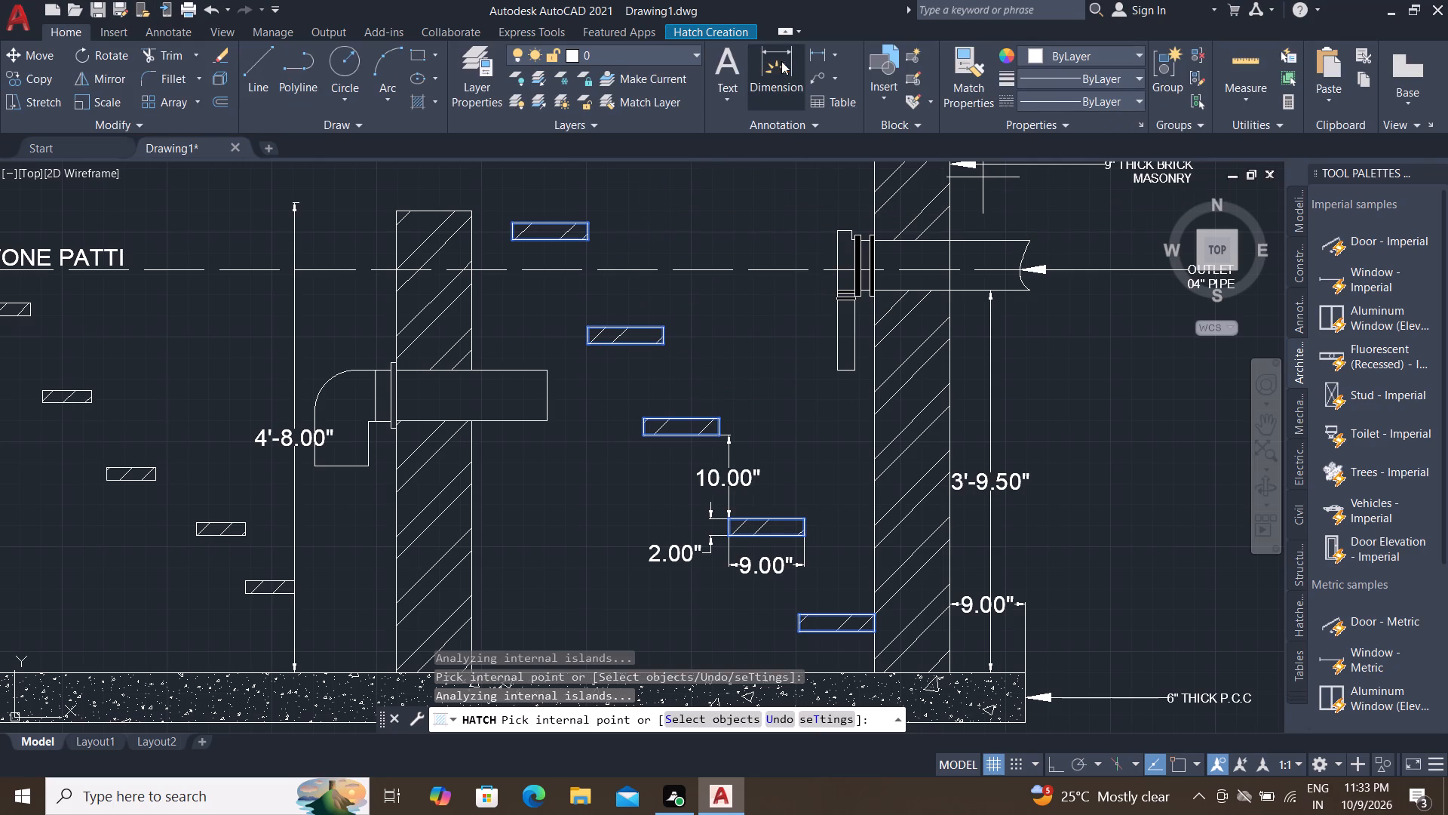
click(814, 73)
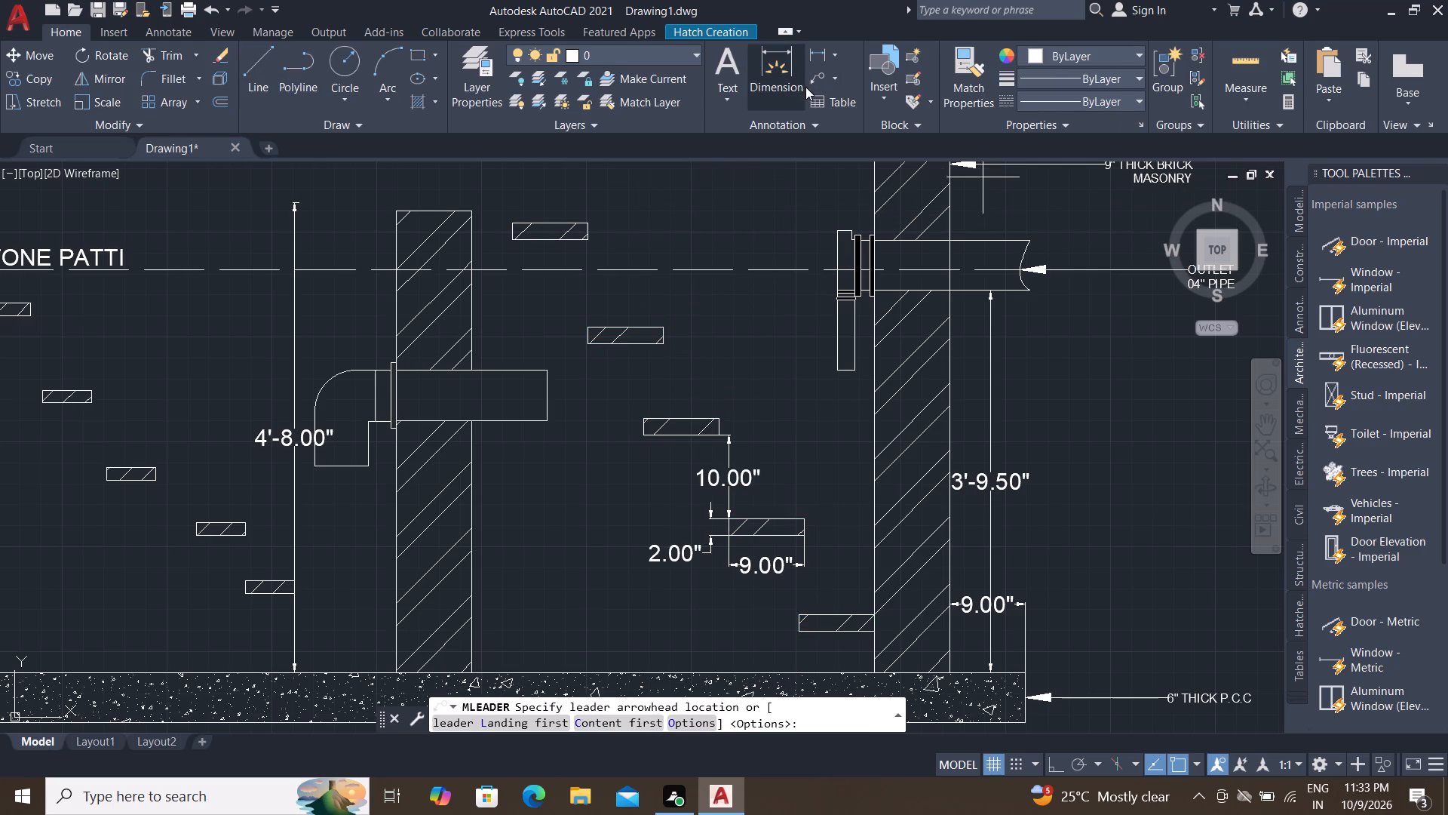
click(470, 257)
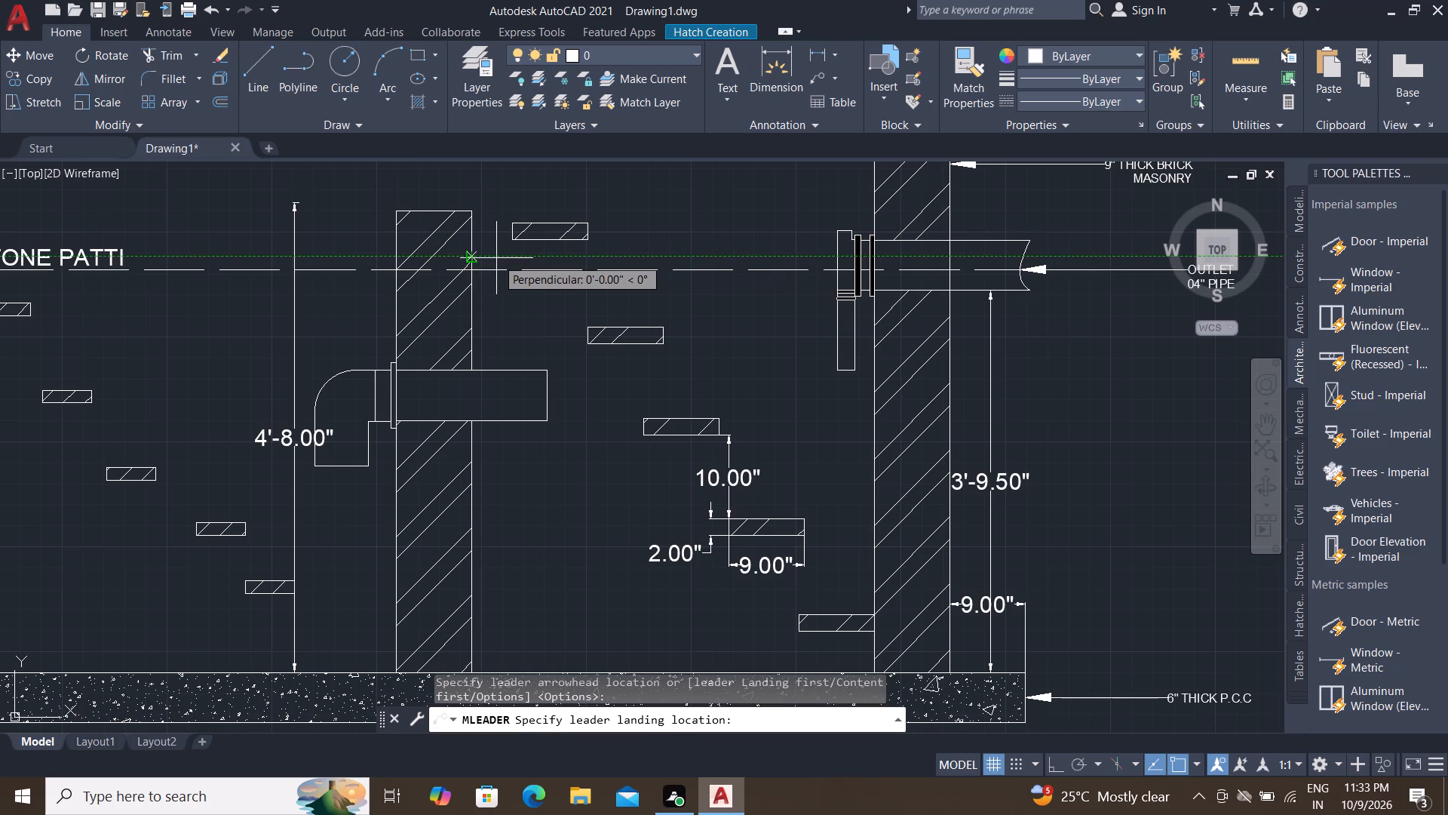
click(496, 258)
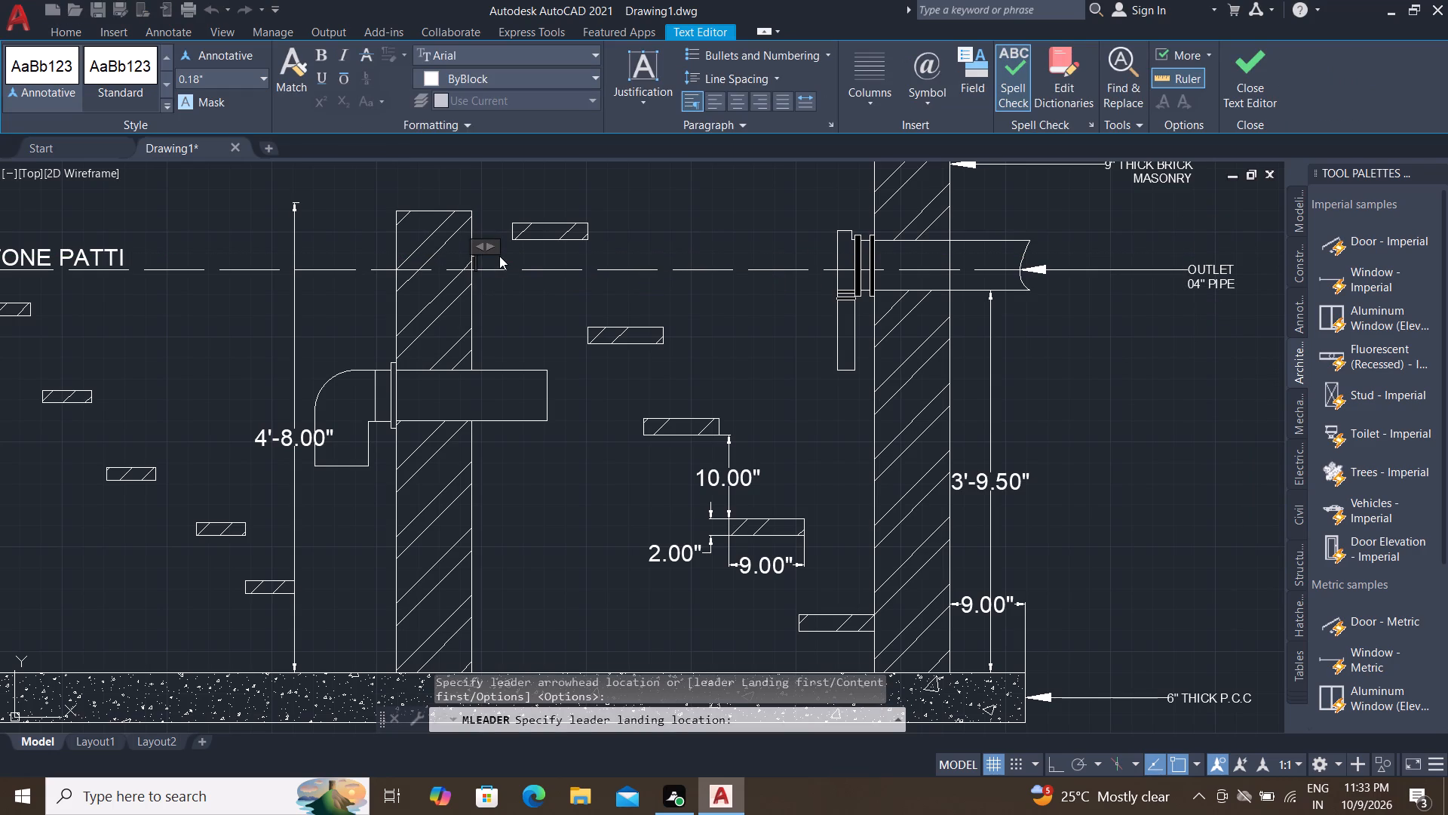
key(9)
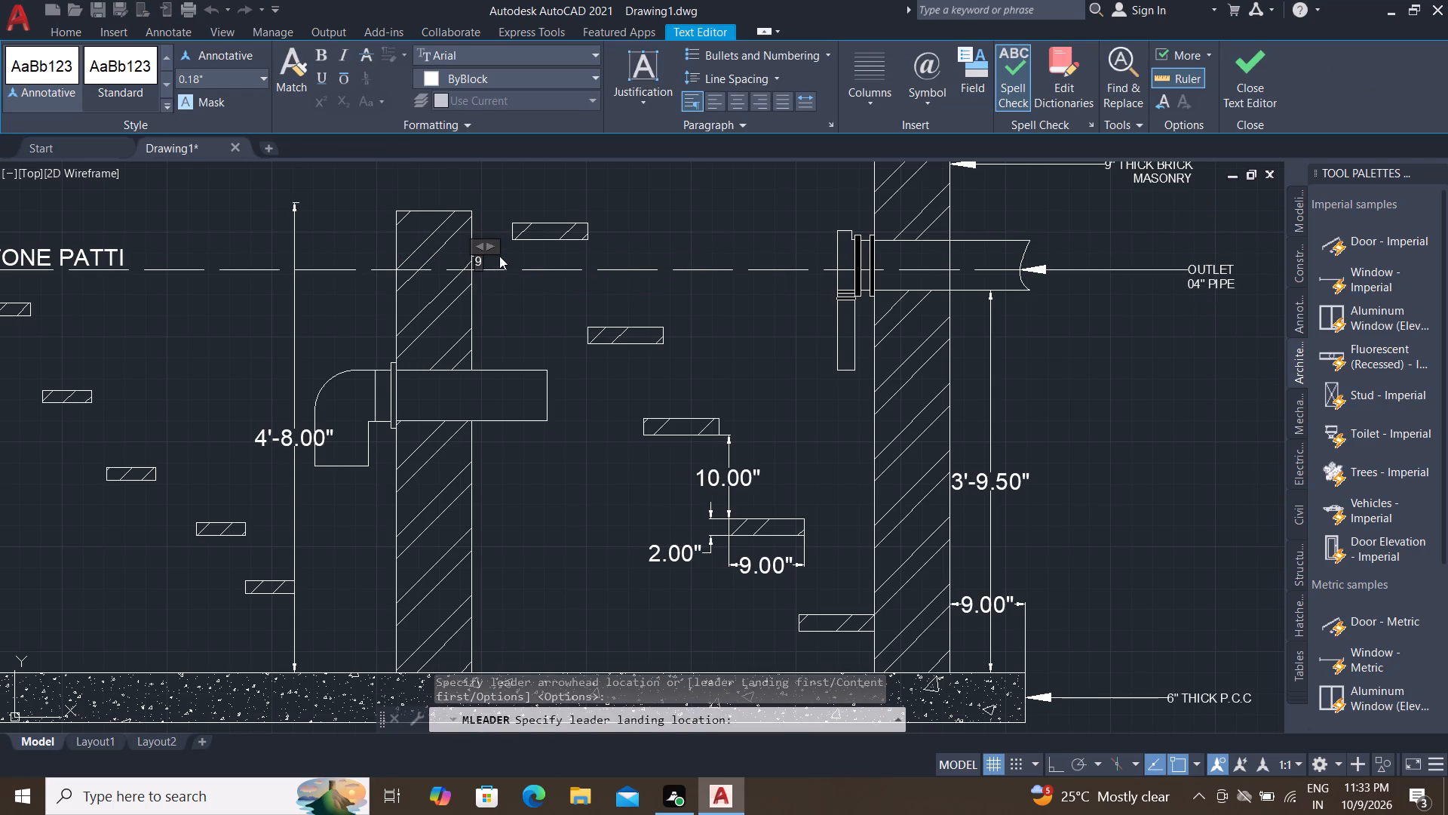
text(" THICK BAFFLE)
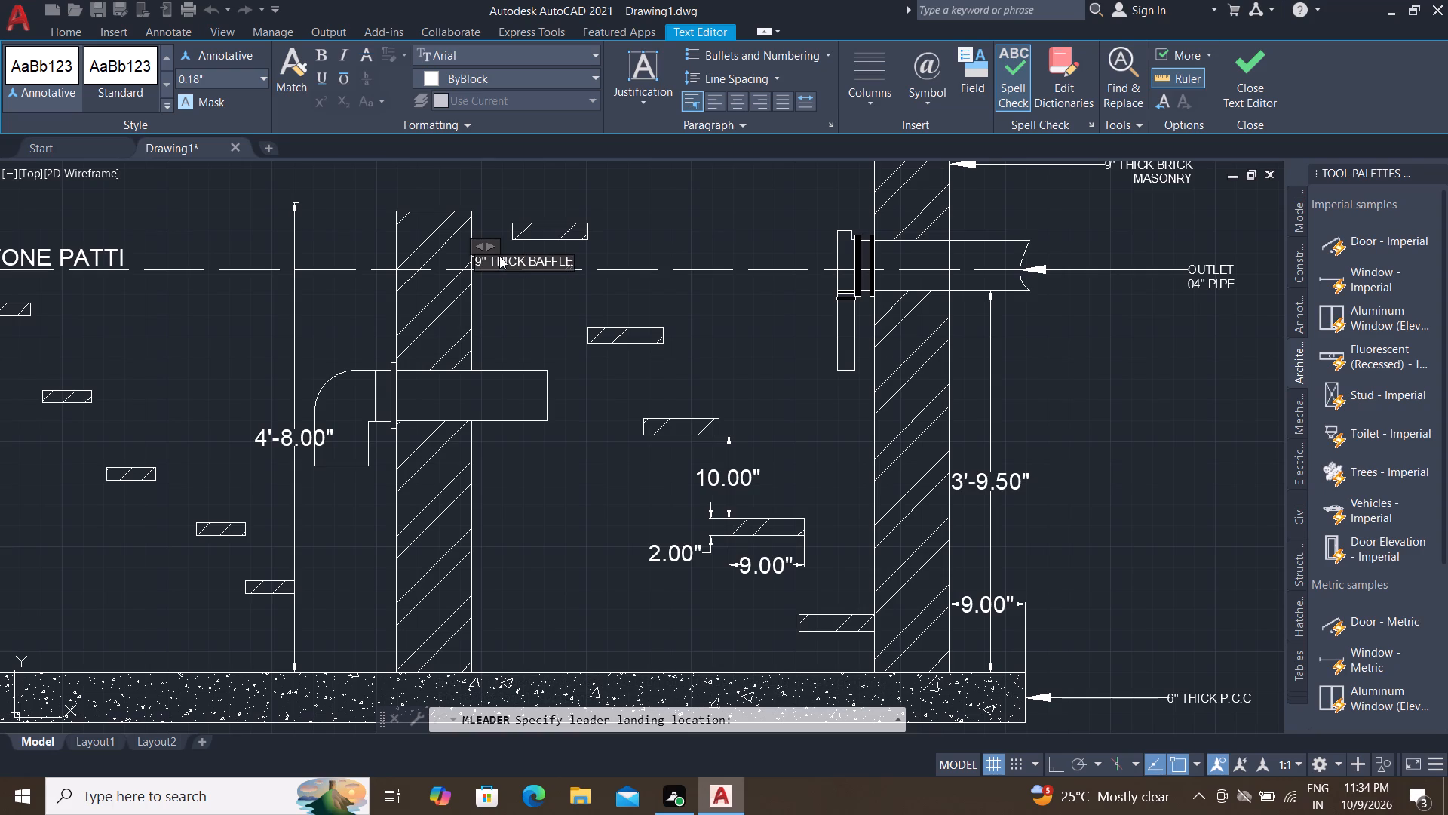
key(space)
key(Return)
text(WALL)
key(space)
click(626, 269)
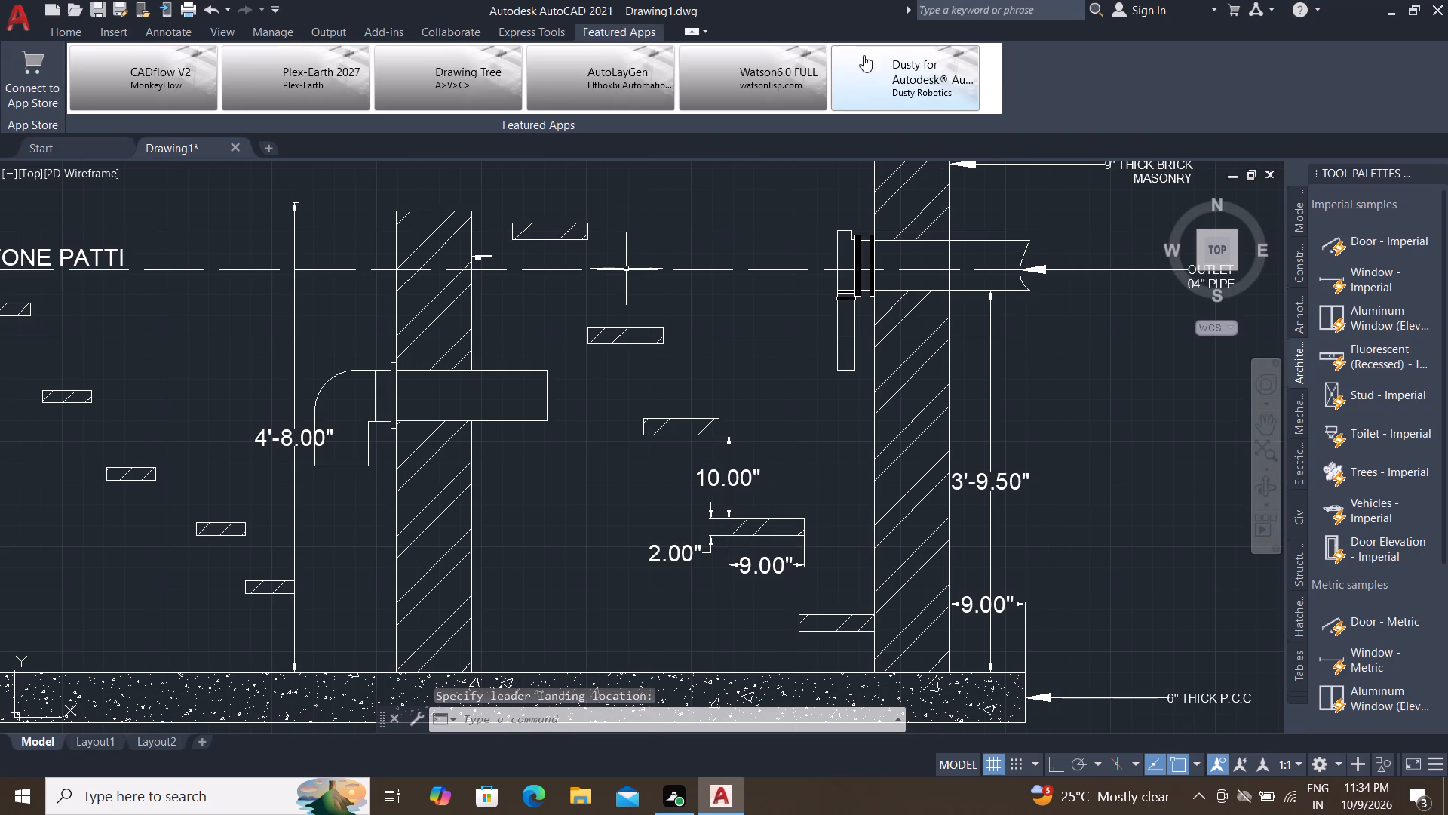
Match the new "9" THICK BAFFLE WALL" leader to the properties of the "2" THICK STONE PATTI BAFFLE" leader.
click(72, 26)
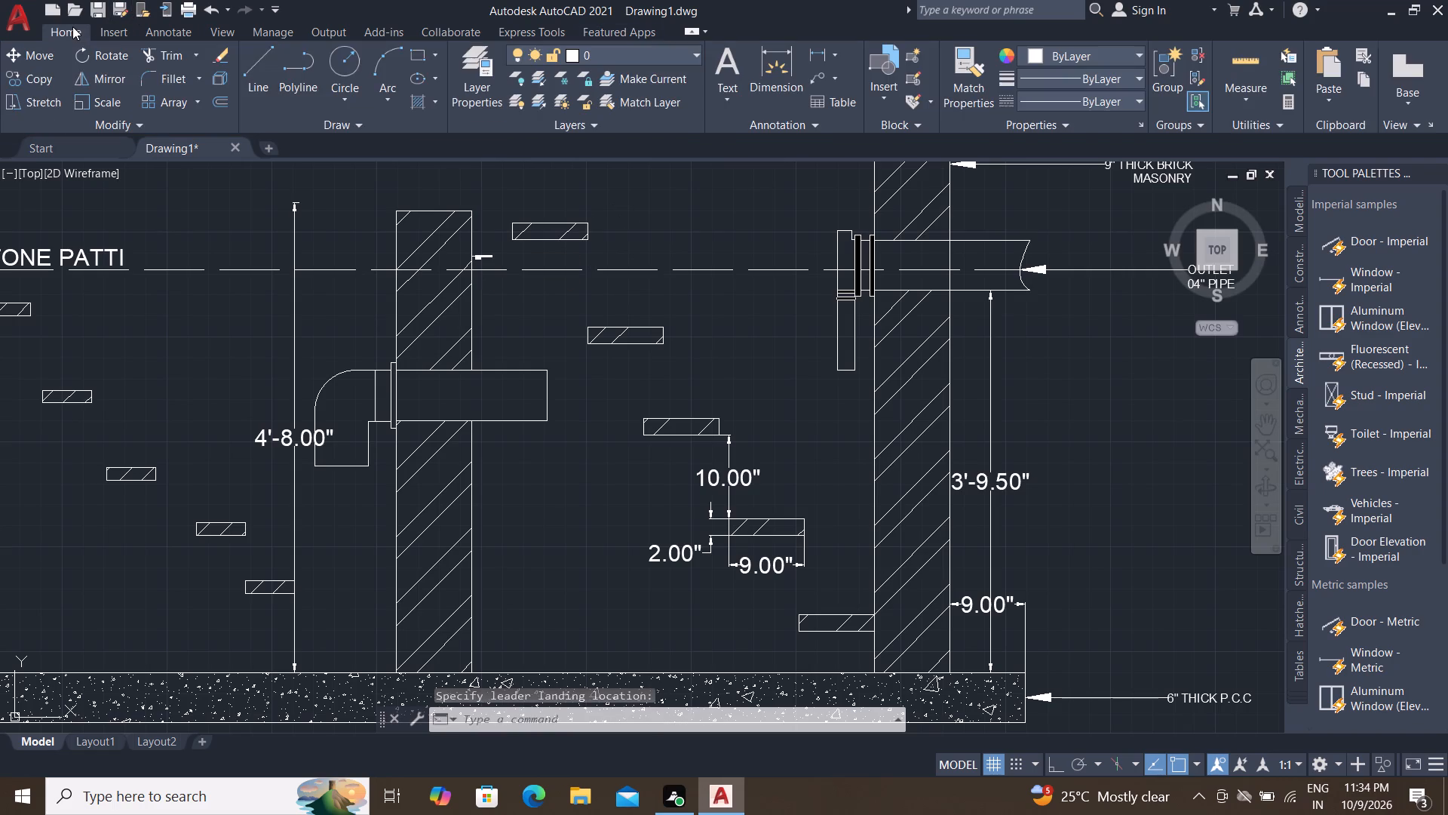
click(962, 90)
scroll(390, 155, down, 1)
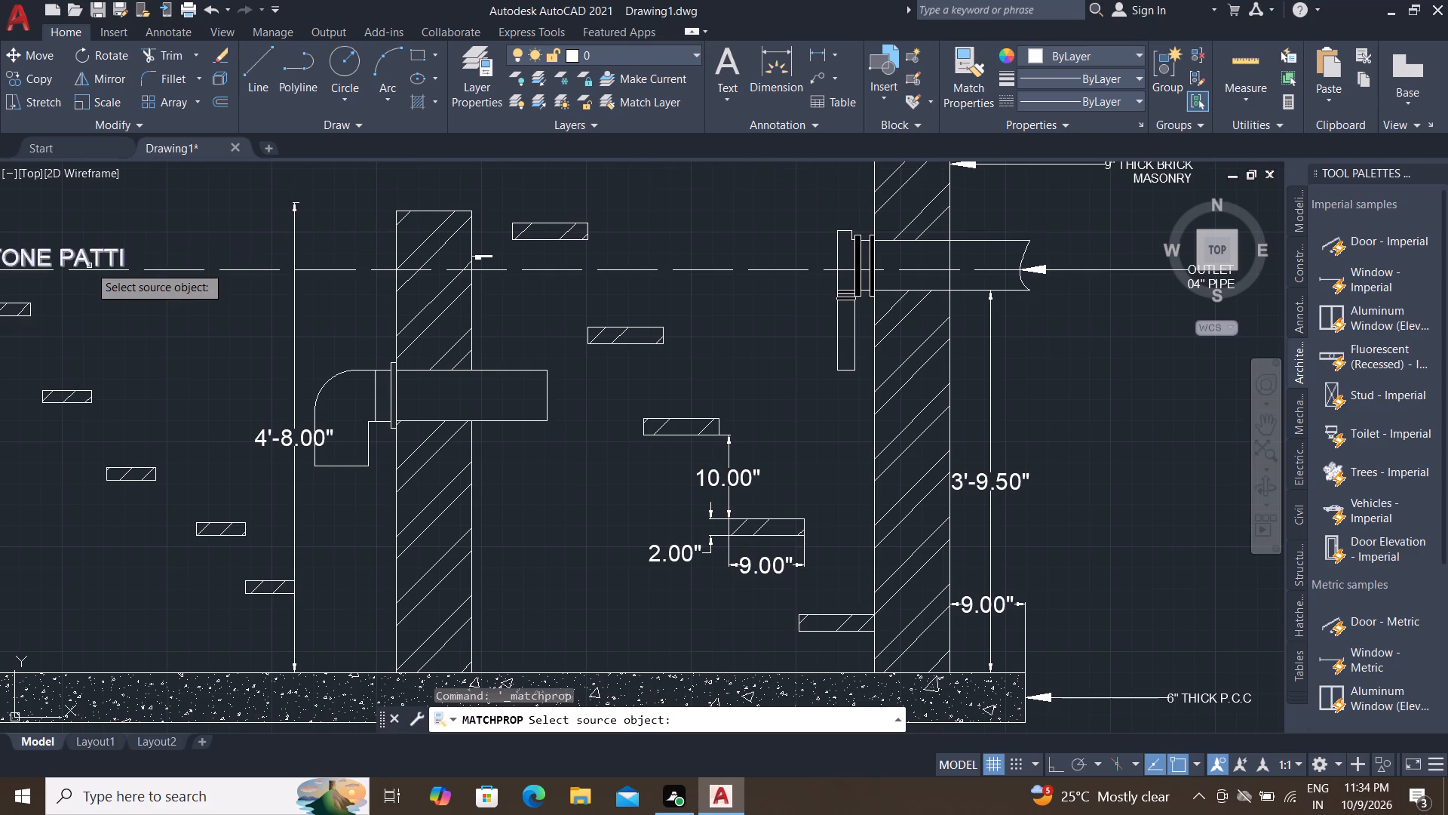
click(90, 255)
click(108, 256)
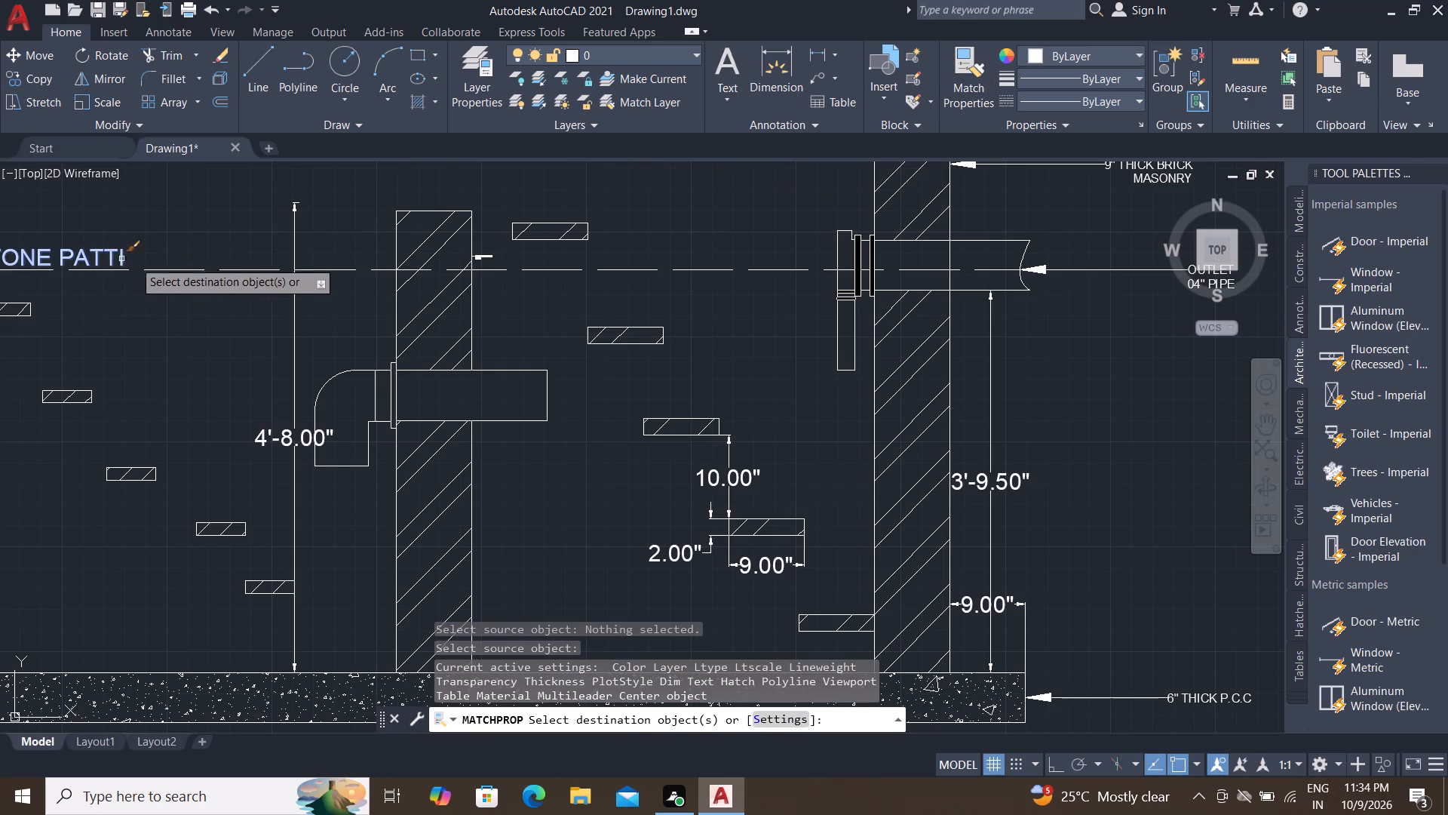
scroll(481, 254, up, 3)
click(476, 269)
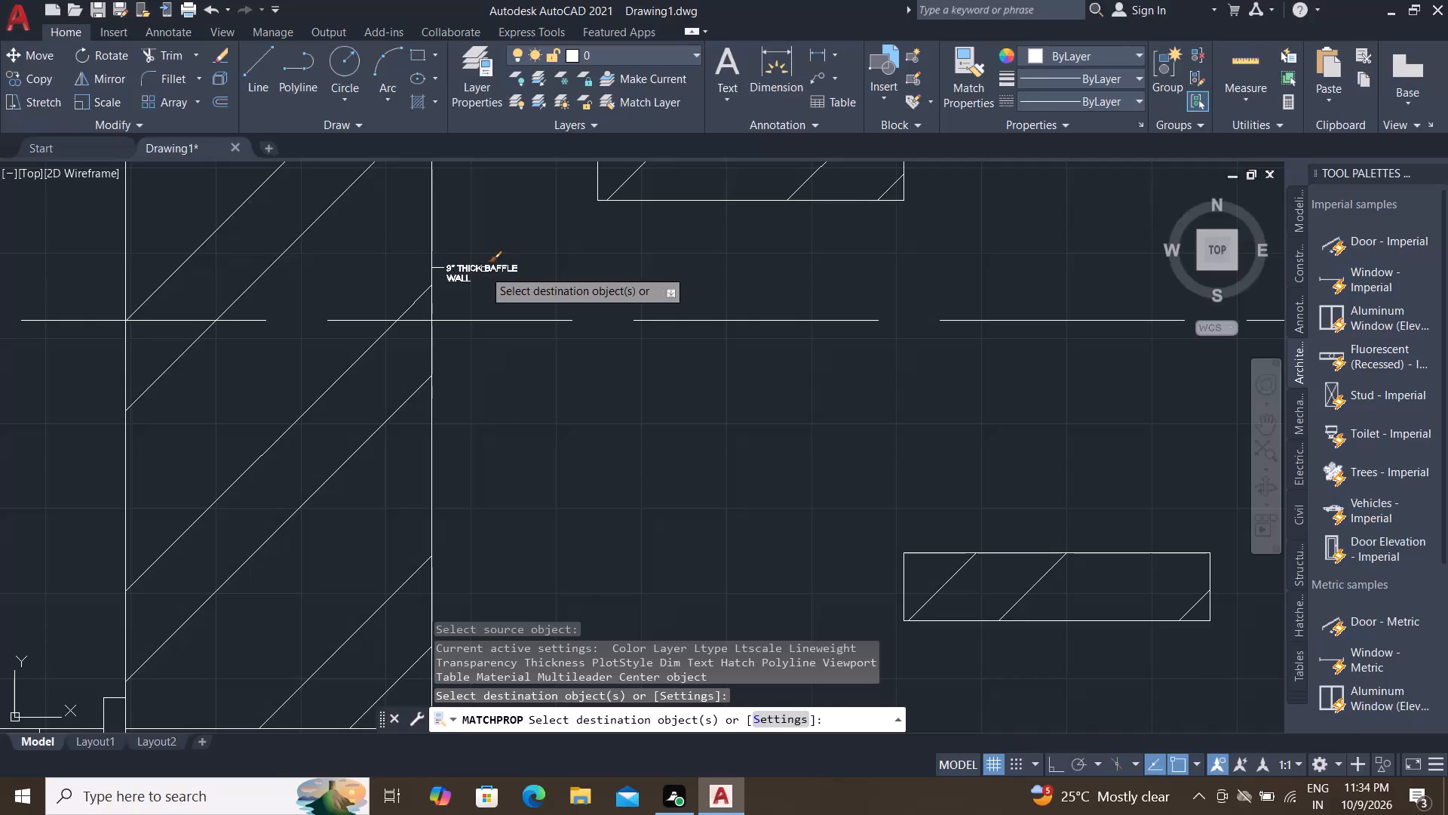
key(Escape)
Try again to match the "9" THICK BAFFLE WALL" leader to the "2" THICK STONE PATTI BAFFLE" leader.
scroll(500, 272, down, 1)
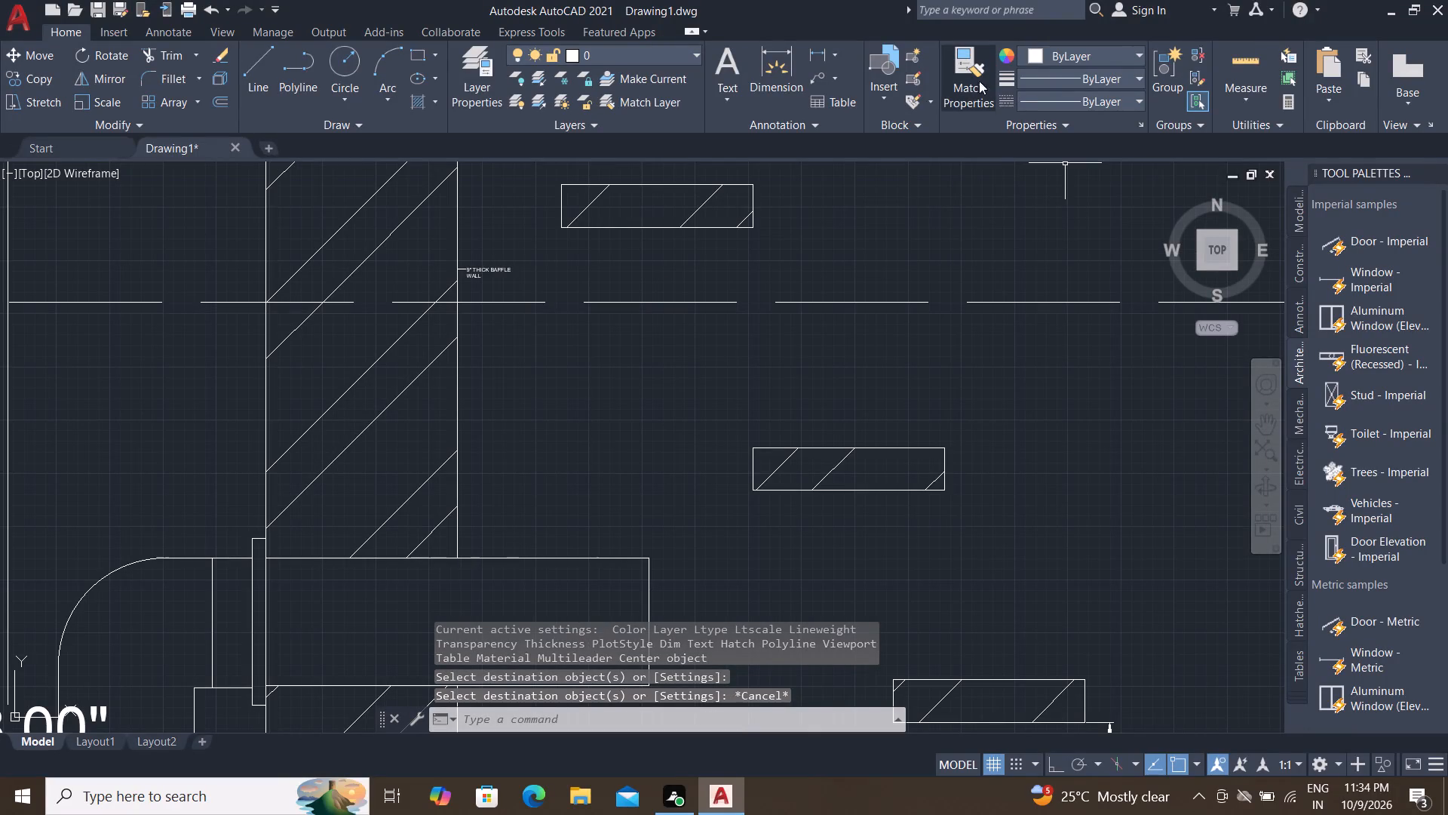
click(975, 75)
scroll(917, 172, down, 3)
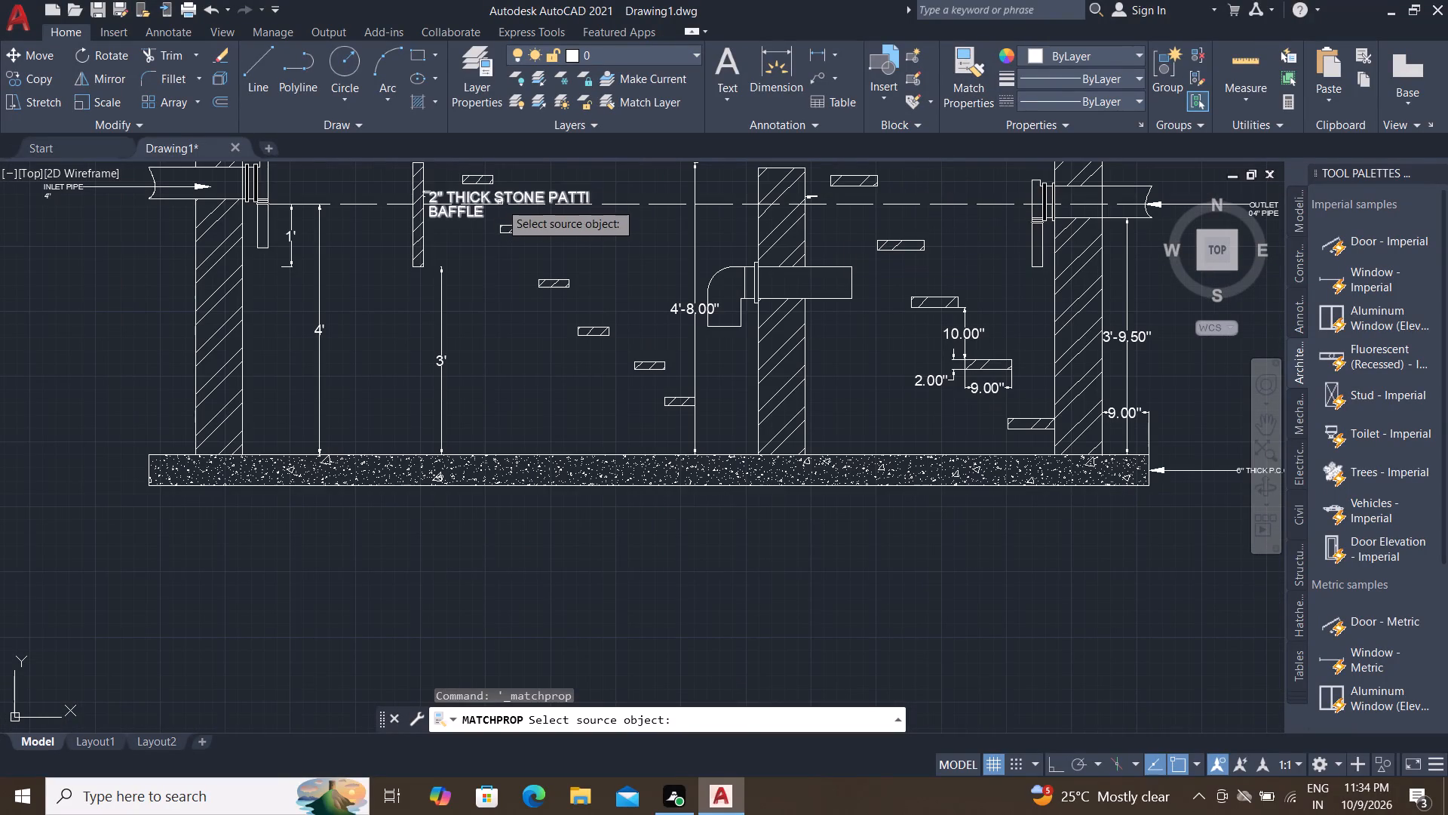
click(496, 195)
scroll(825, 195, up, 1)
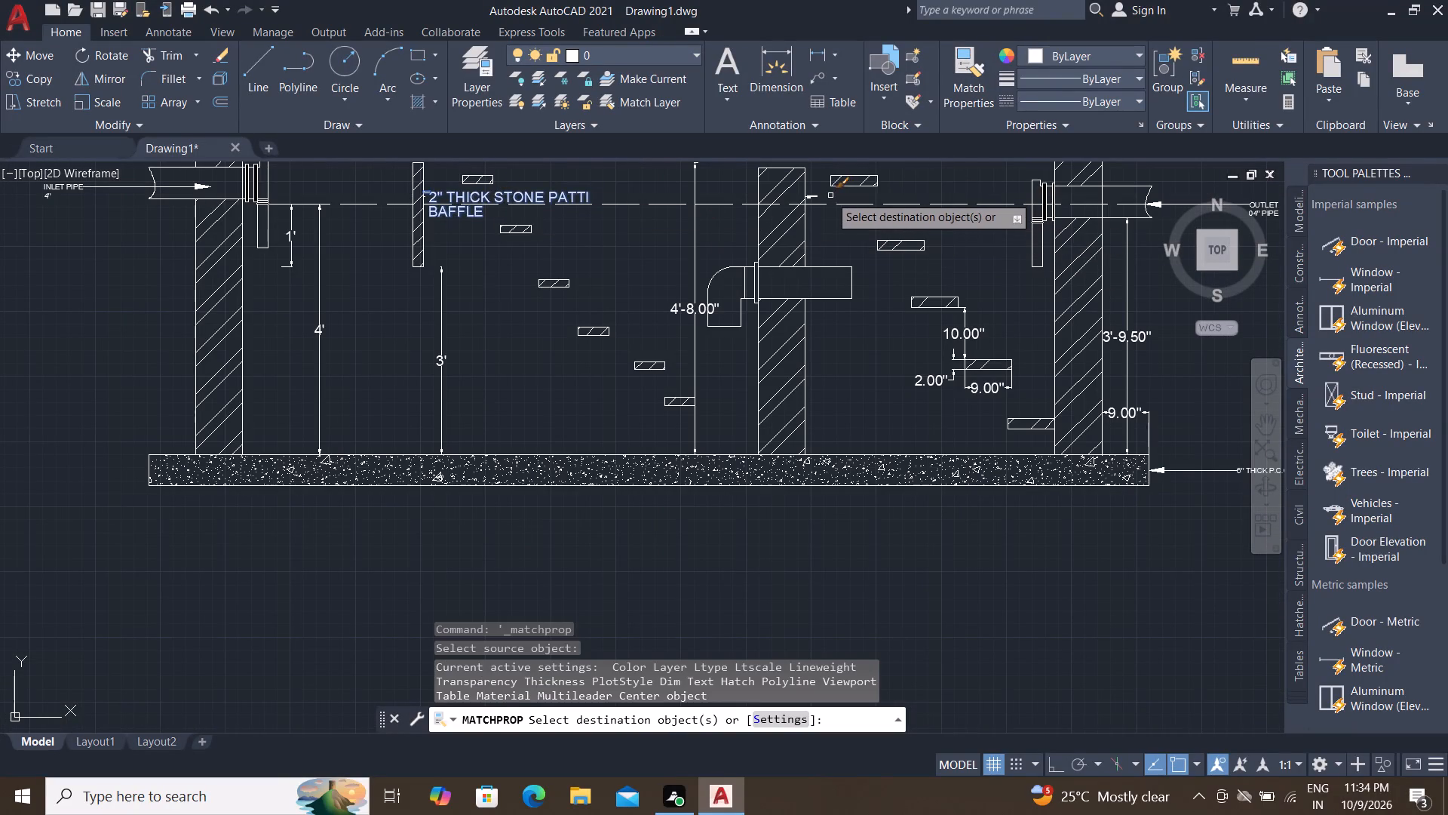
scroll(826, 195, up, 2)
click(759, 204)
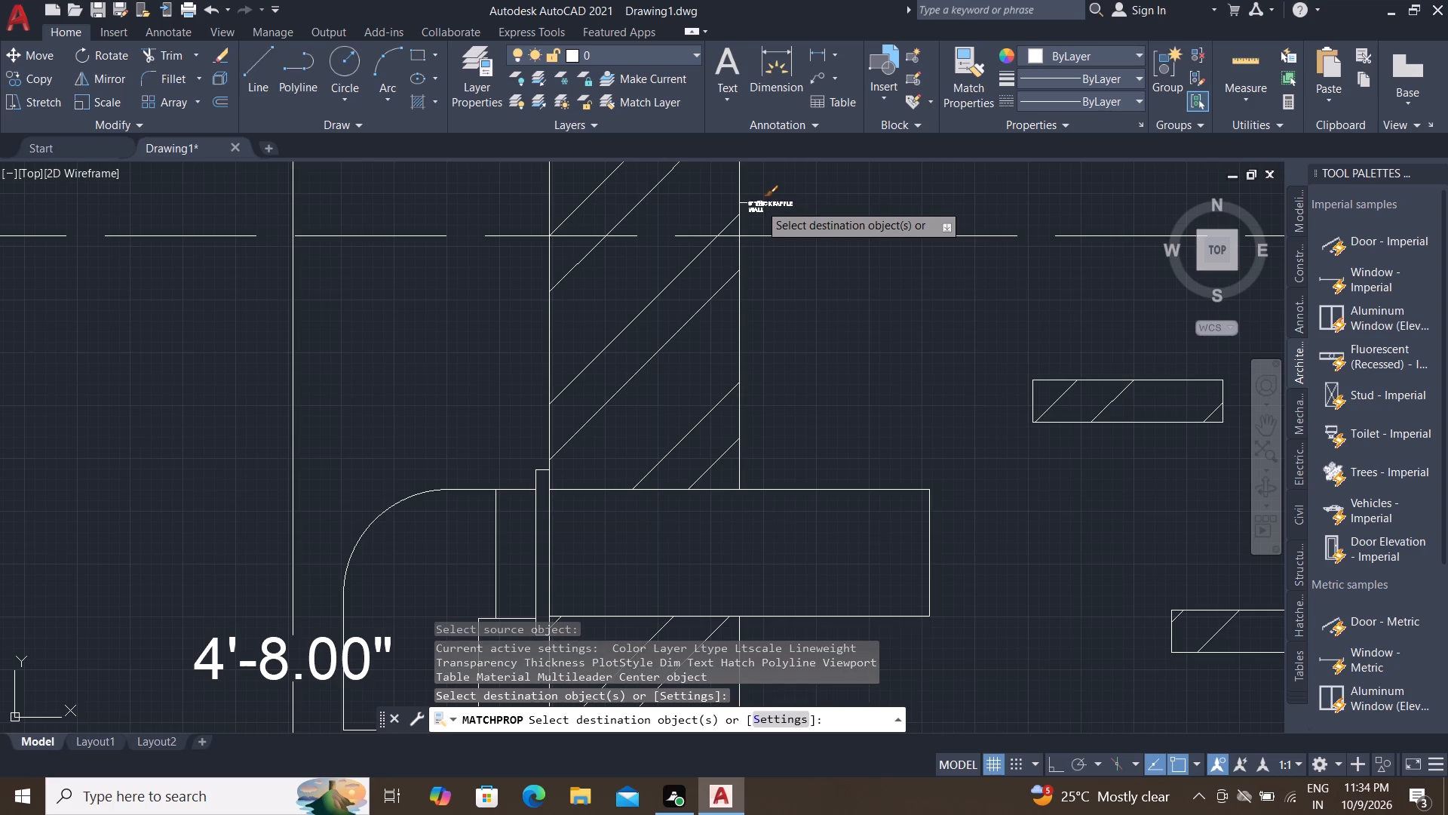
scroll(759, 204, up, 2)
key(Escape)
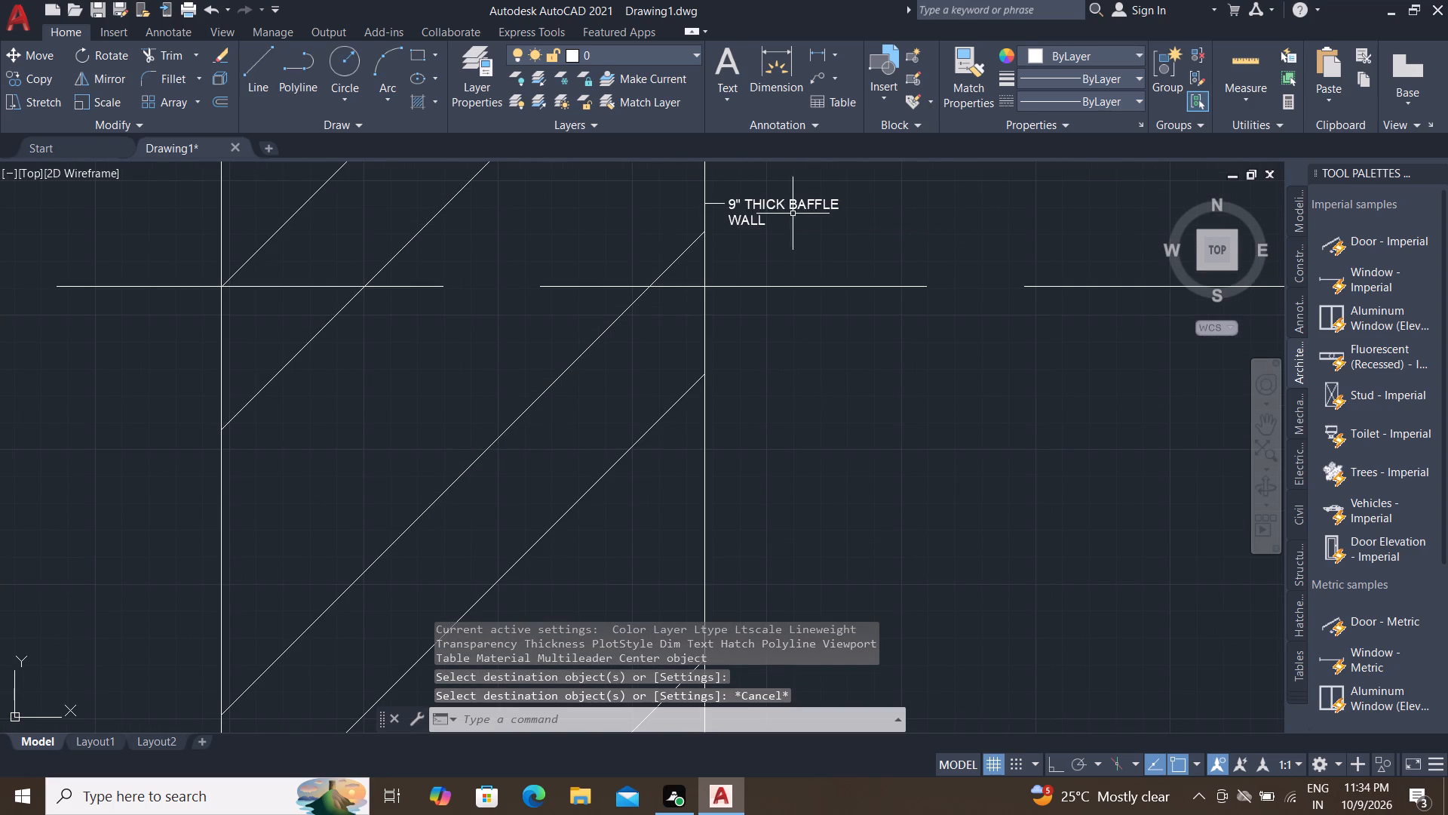
Match the "9" THICK BAFFLE WALL" leader to the properties of the outlet-side "9" THICK BRICK MASONRY" leader.
click(965, 94)
scroll(892, 279, down, 5)
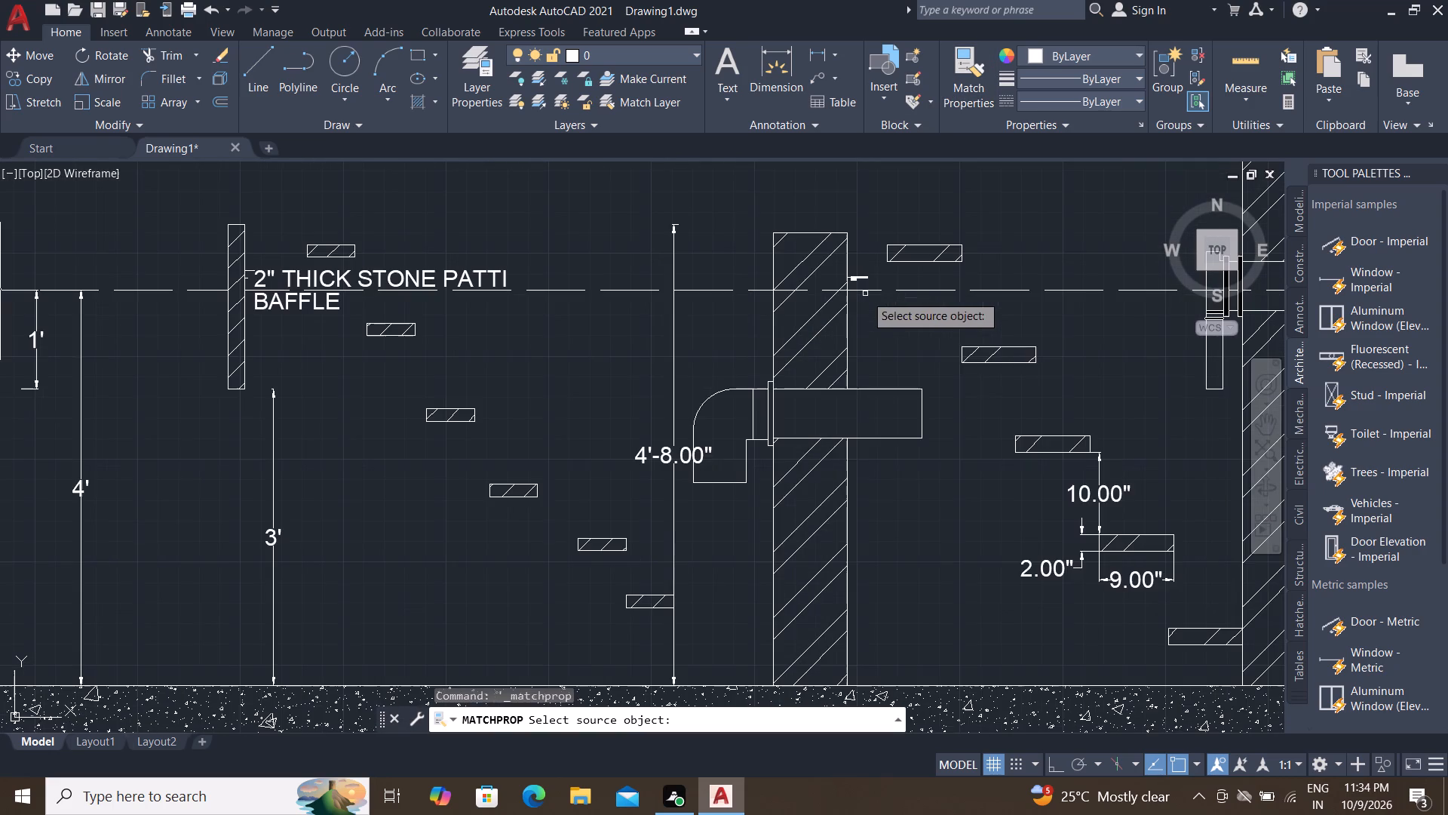
scroll(1011, 480, down, 1)
middle_drag(1097, 500, 1097, 499)
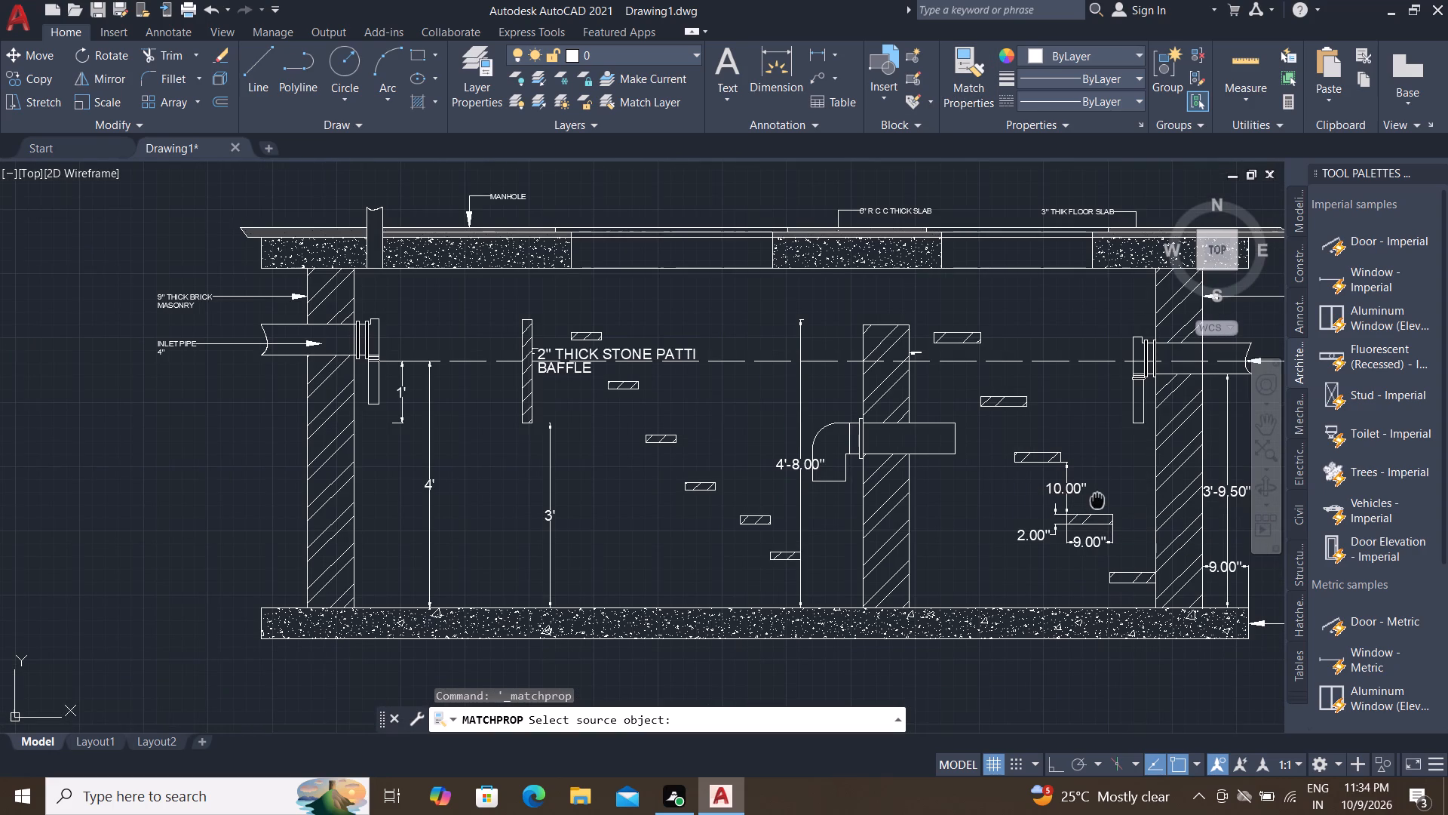
middle_drag(1097, 499, 977, 485)
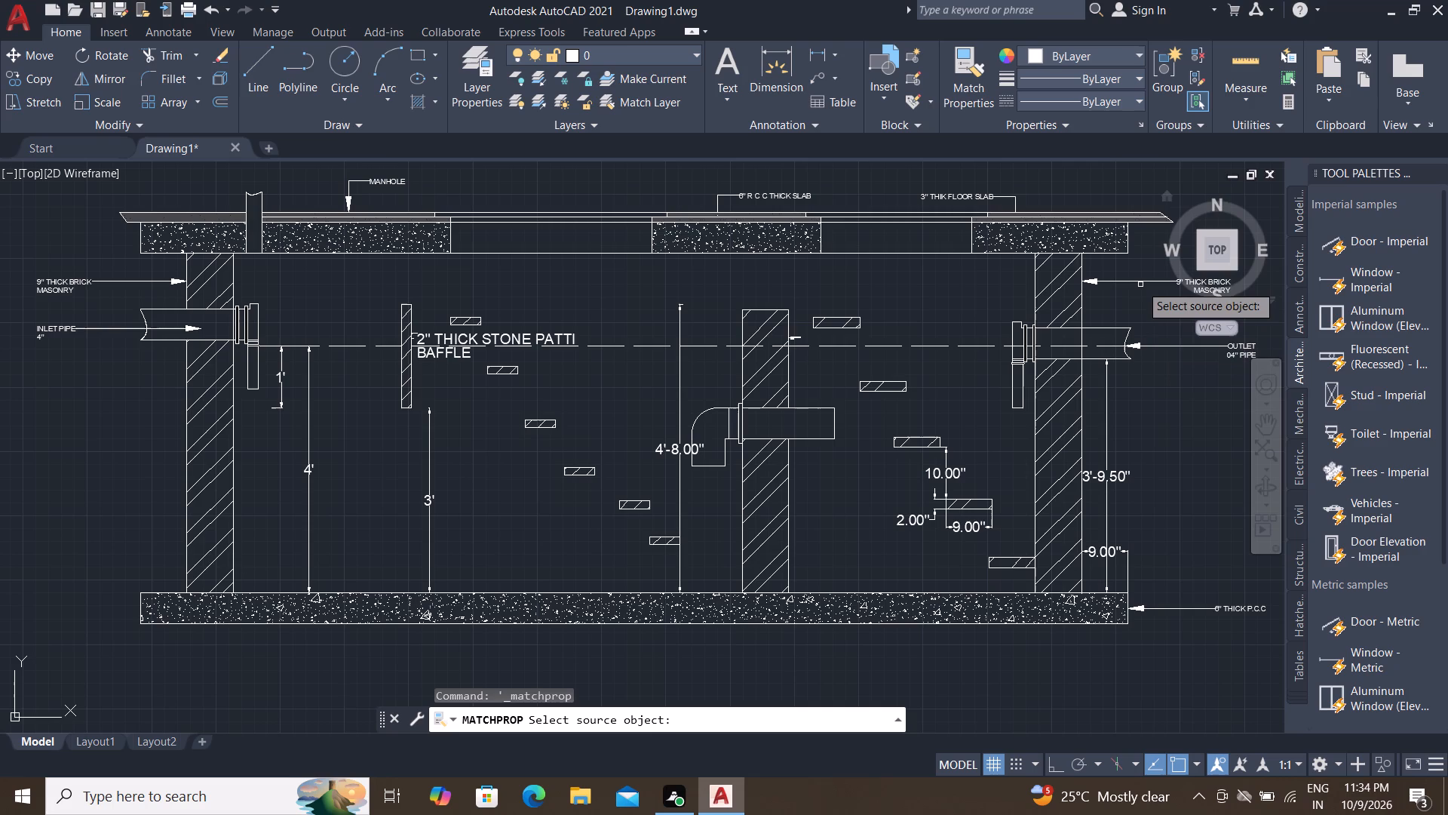
click(1136, 280)
scroll(776, 343, up, 1)
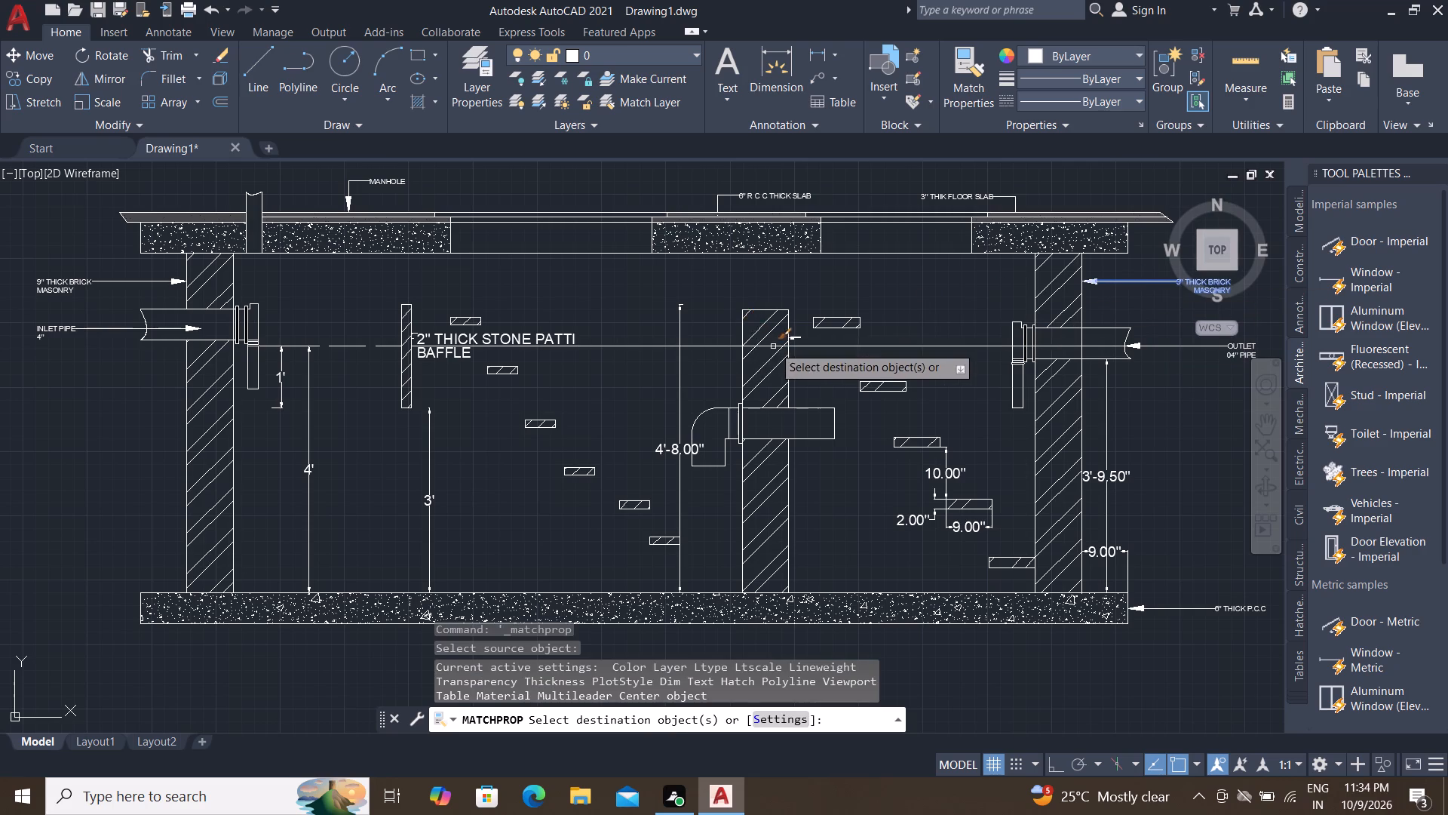
scroll(775, 344, up, 2)
click(840, 326)
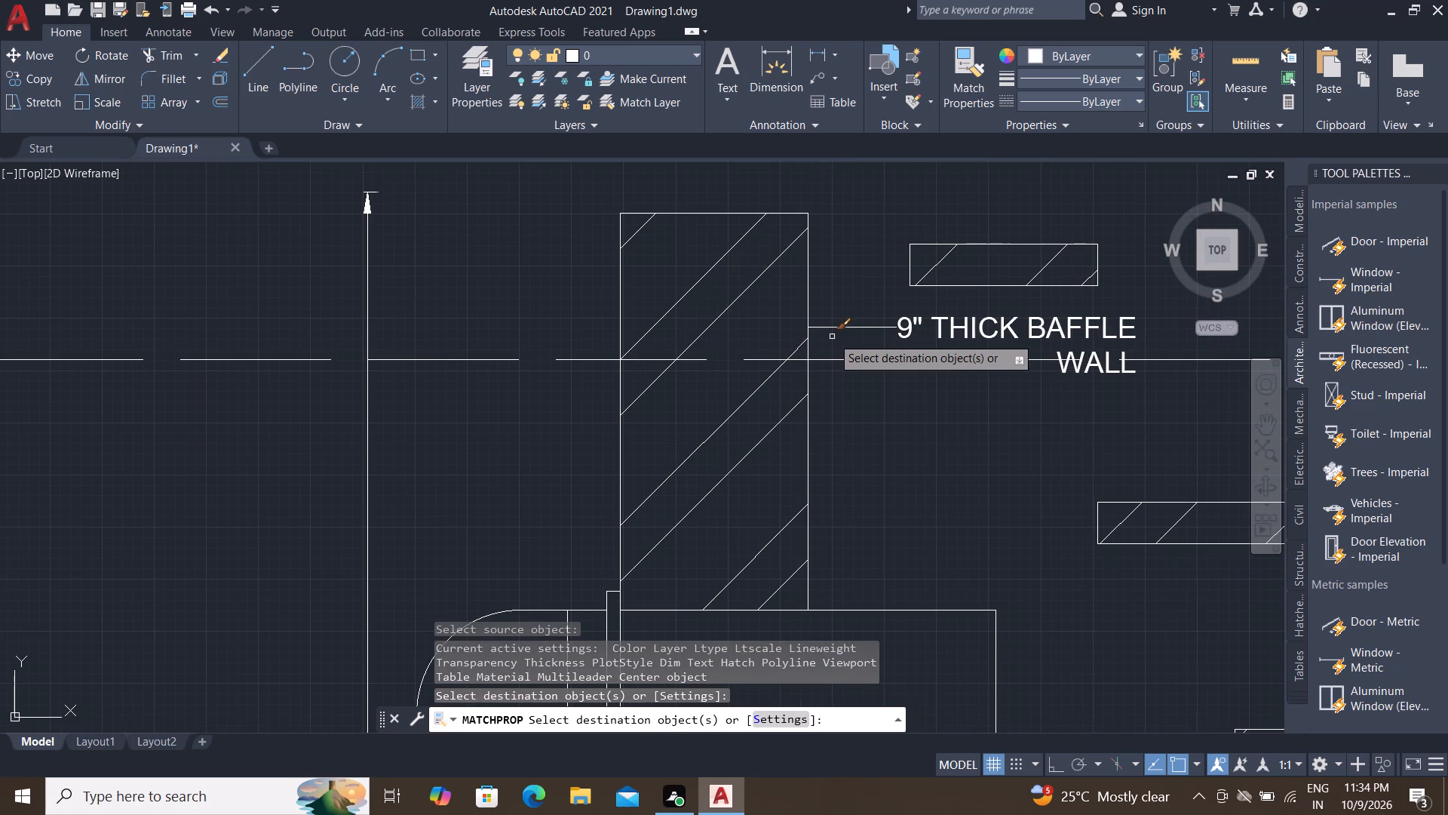
key(Escape)
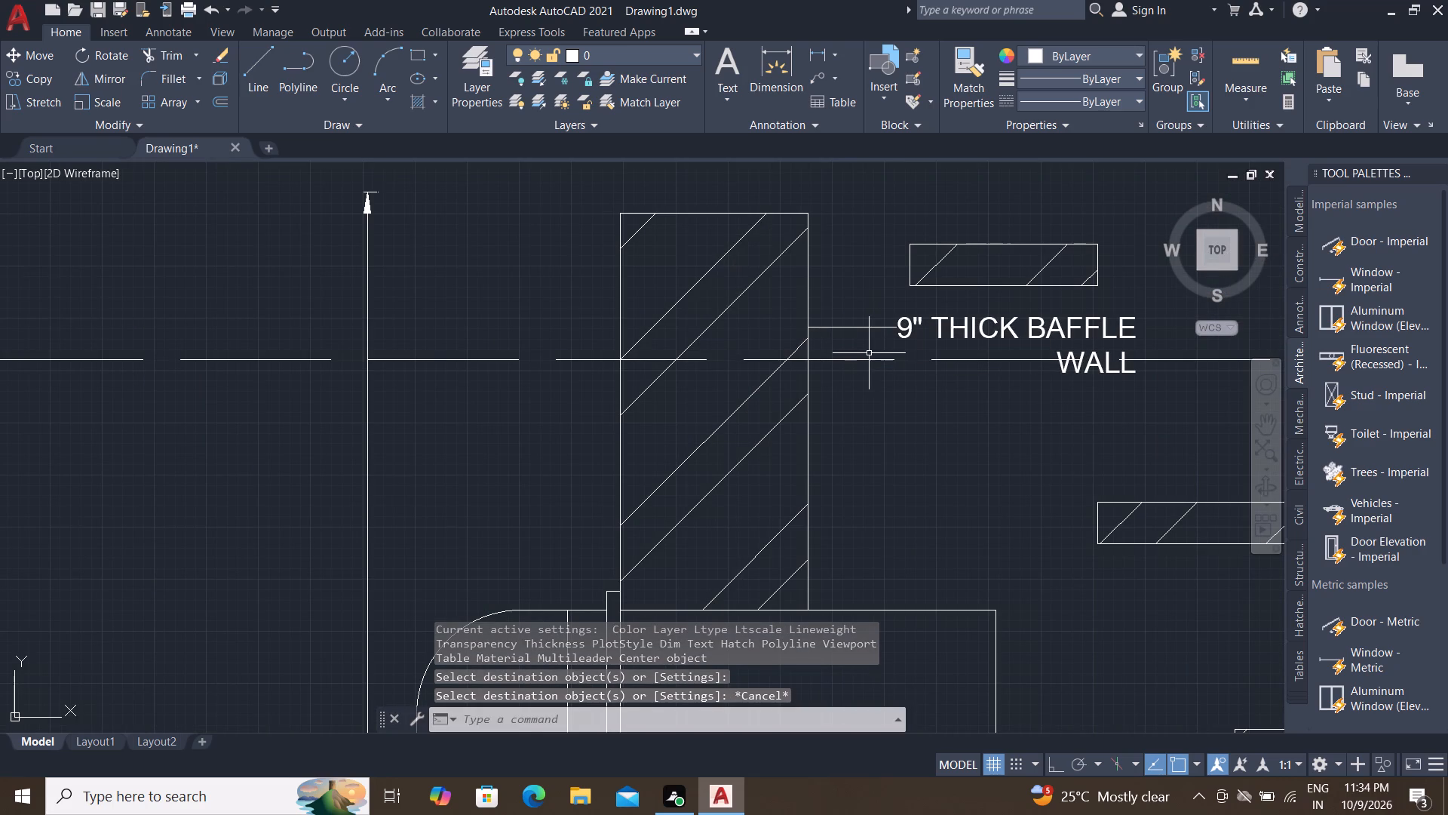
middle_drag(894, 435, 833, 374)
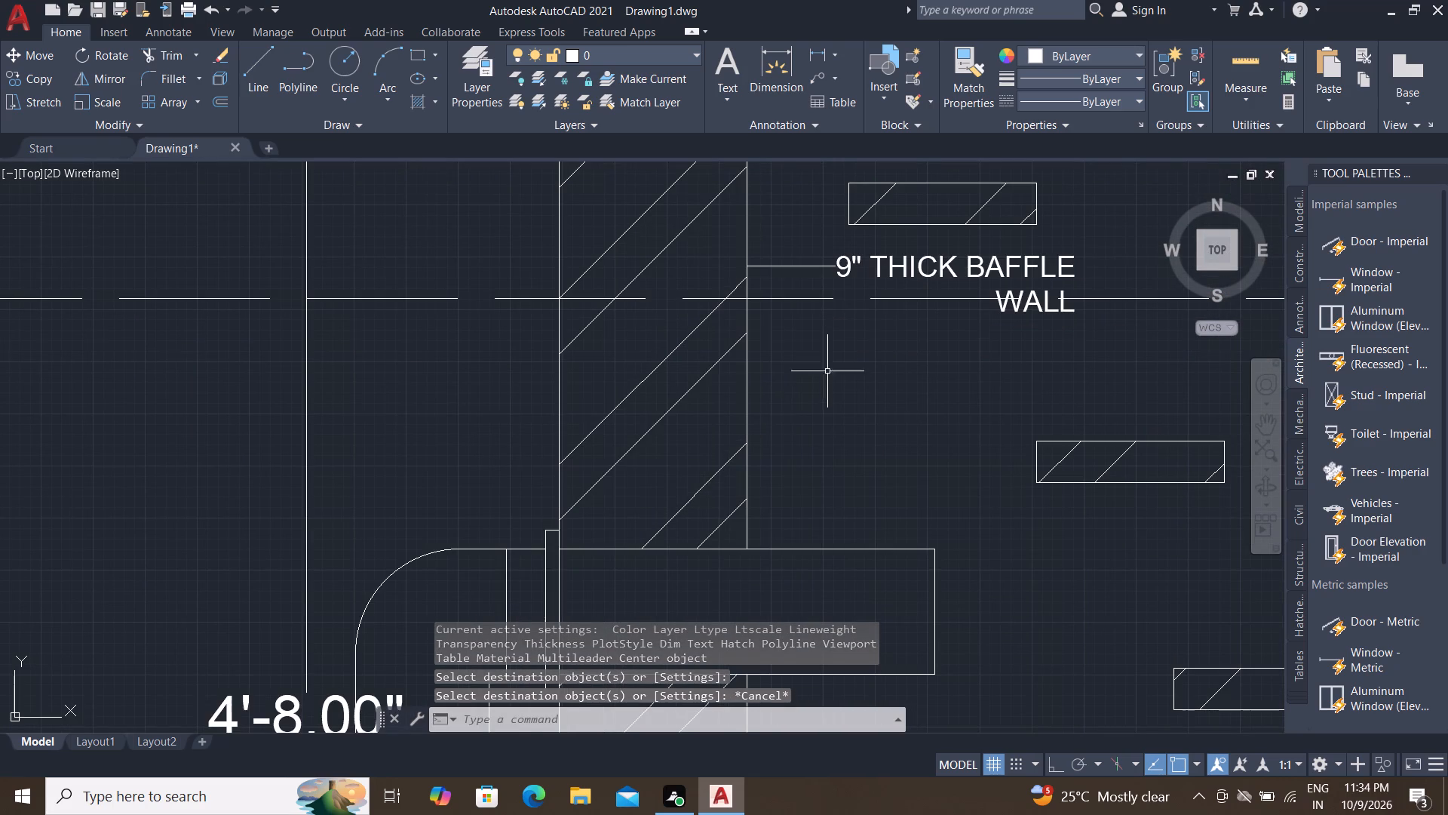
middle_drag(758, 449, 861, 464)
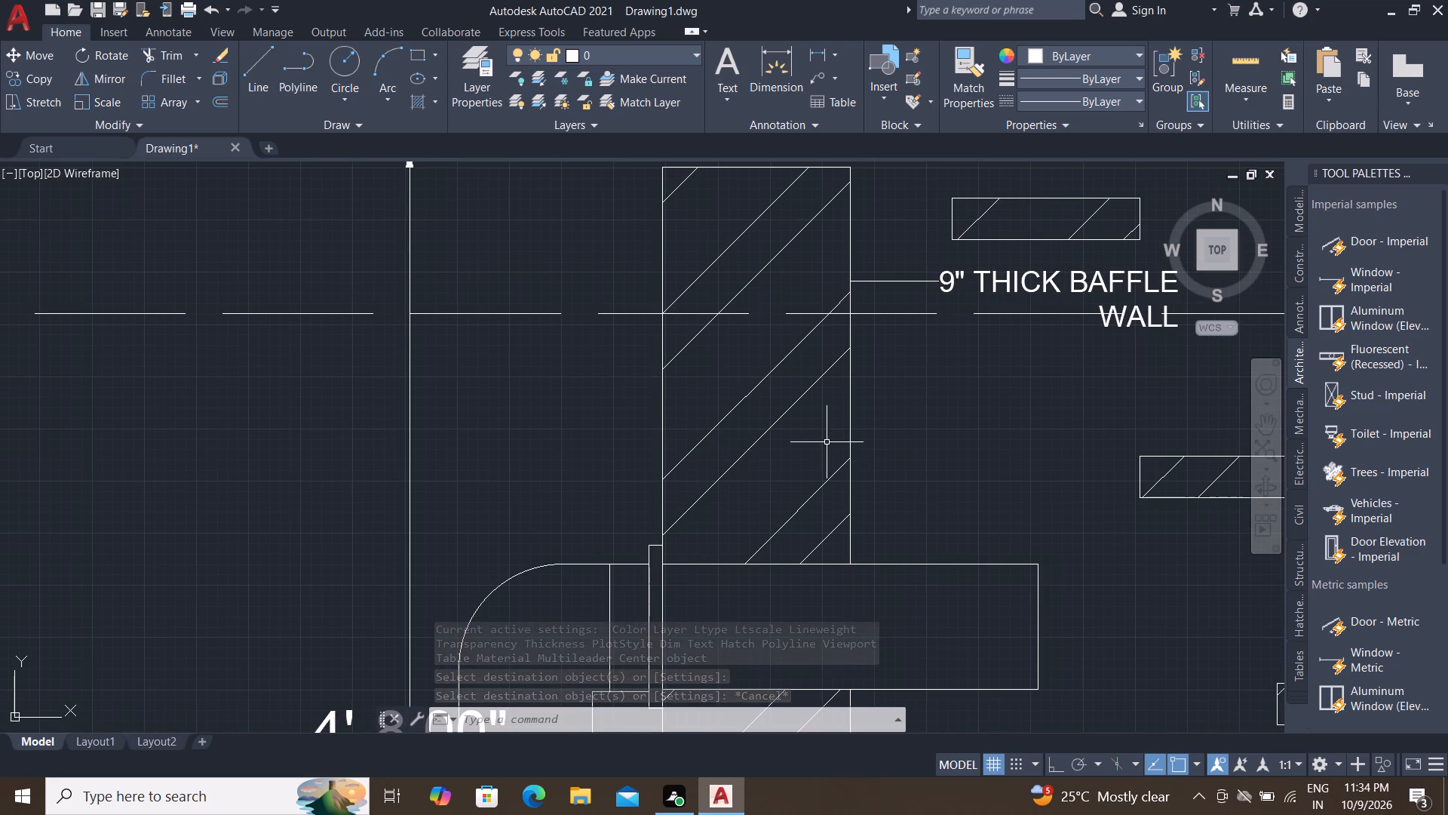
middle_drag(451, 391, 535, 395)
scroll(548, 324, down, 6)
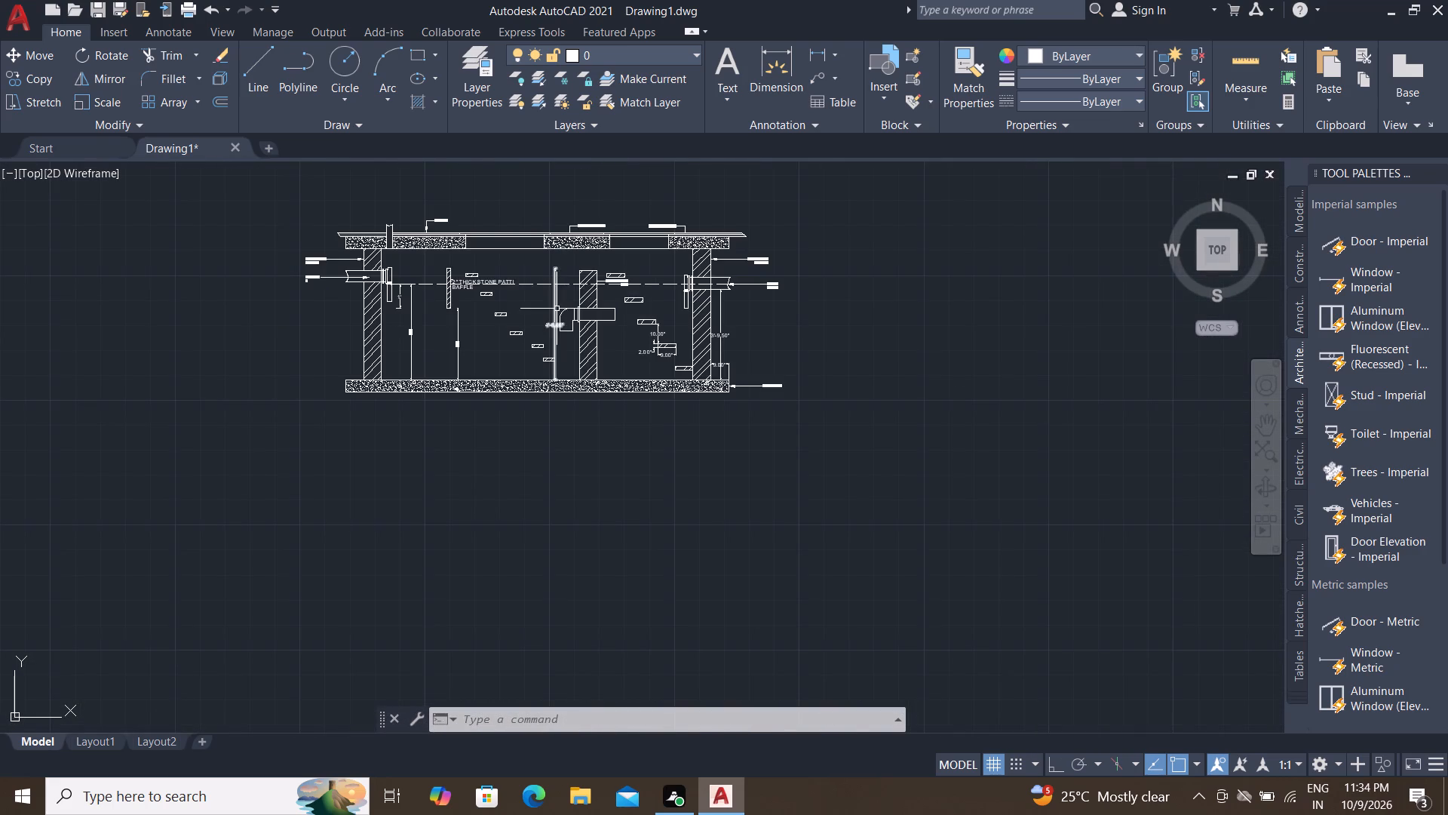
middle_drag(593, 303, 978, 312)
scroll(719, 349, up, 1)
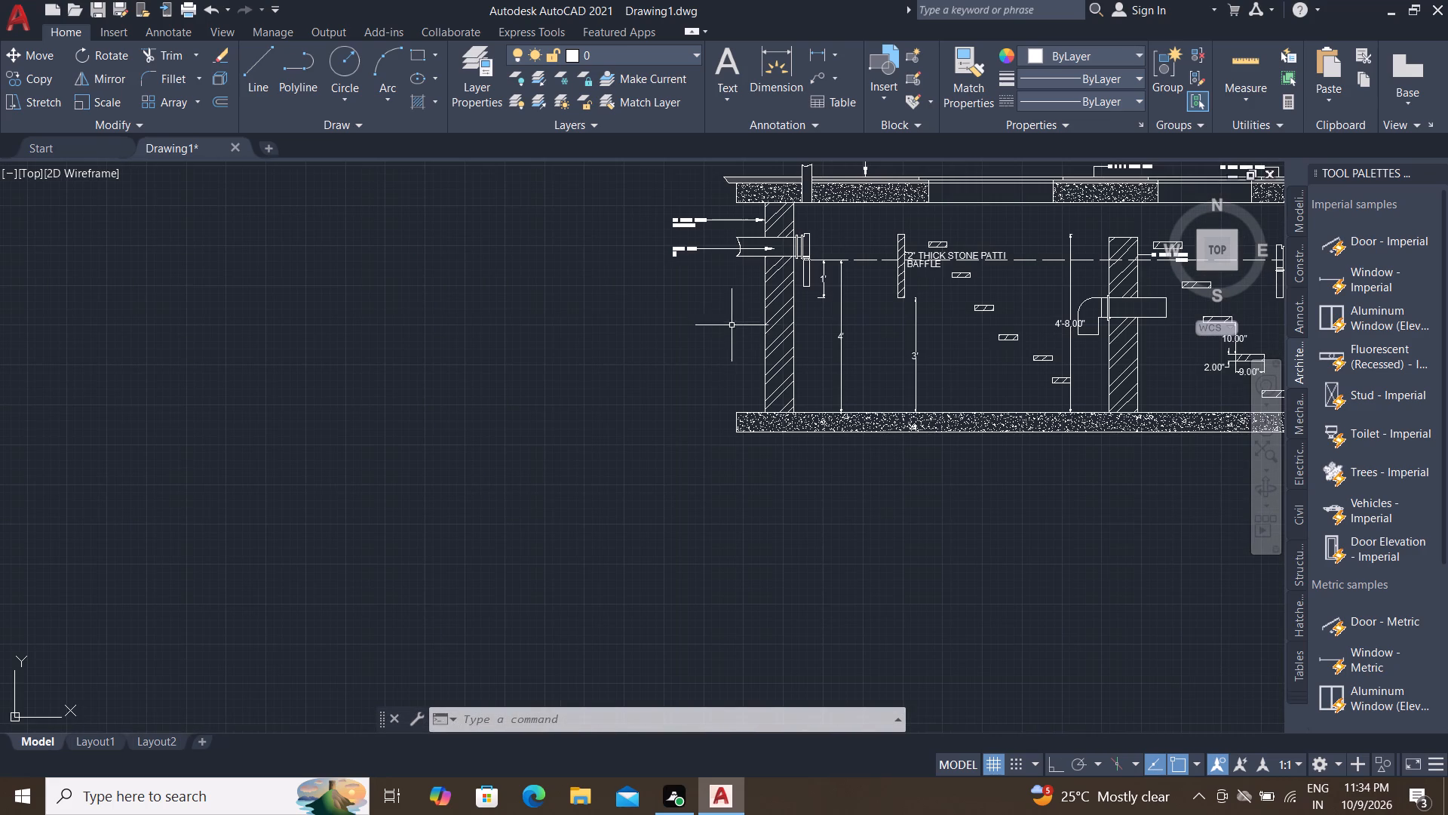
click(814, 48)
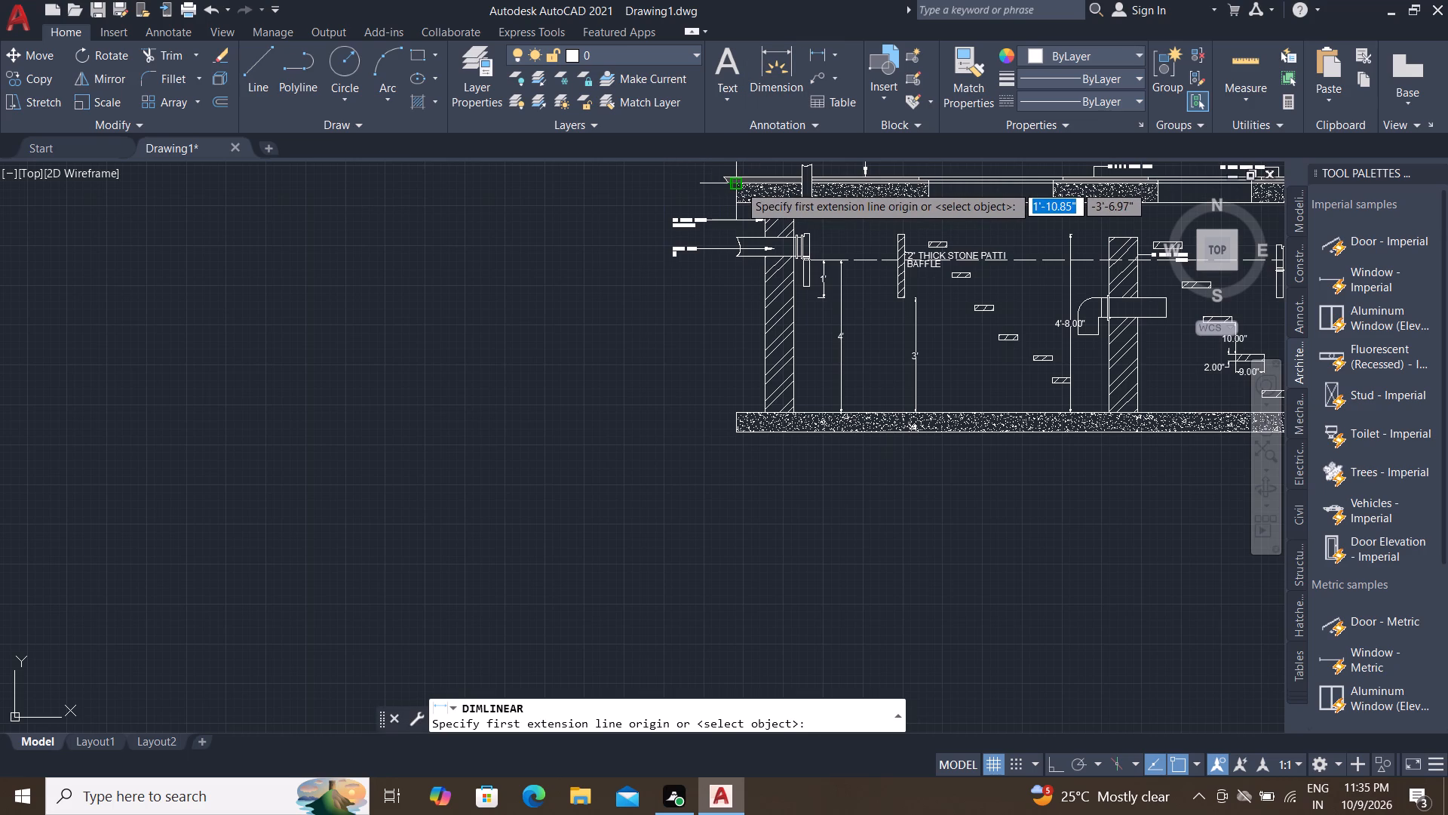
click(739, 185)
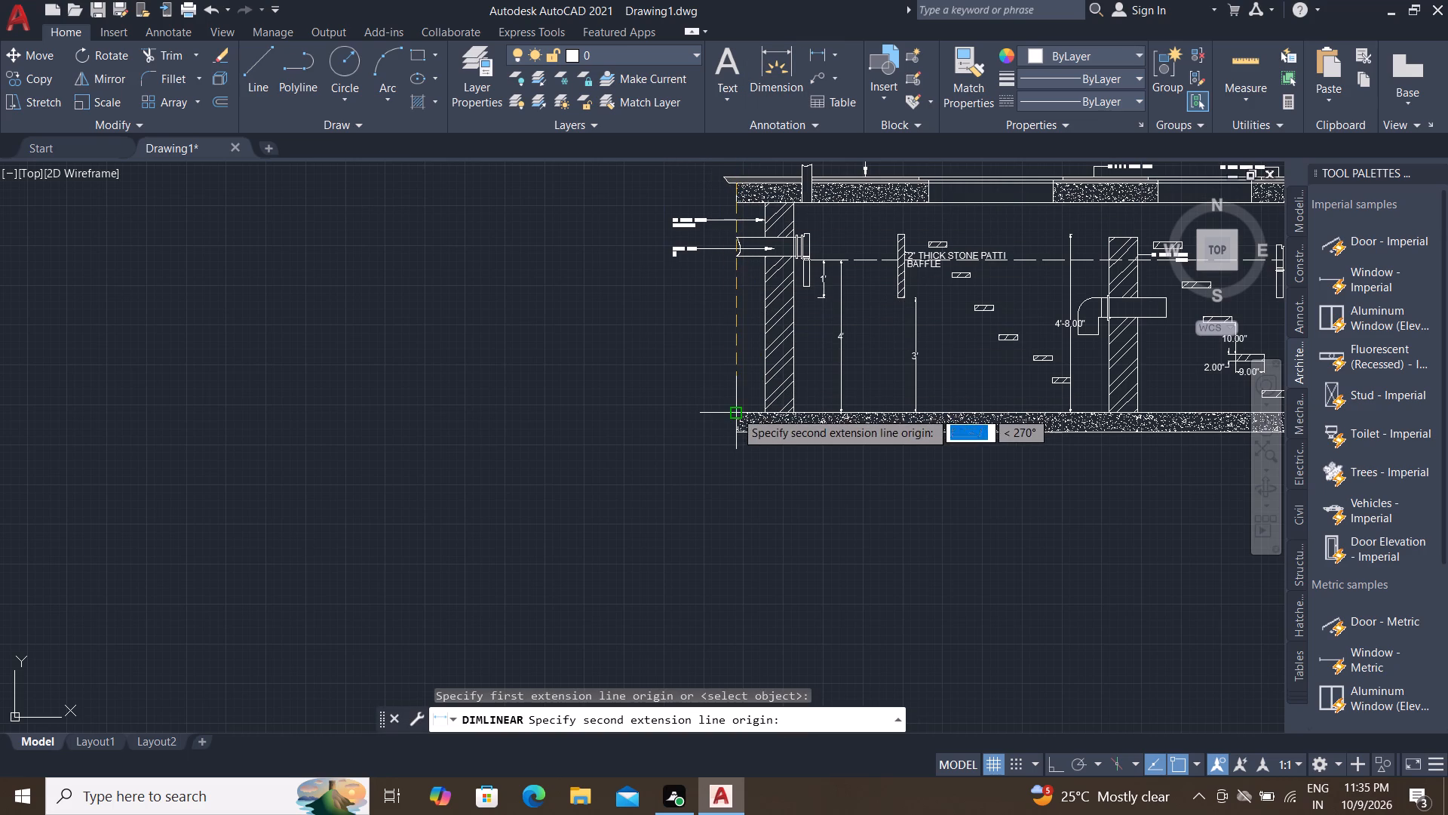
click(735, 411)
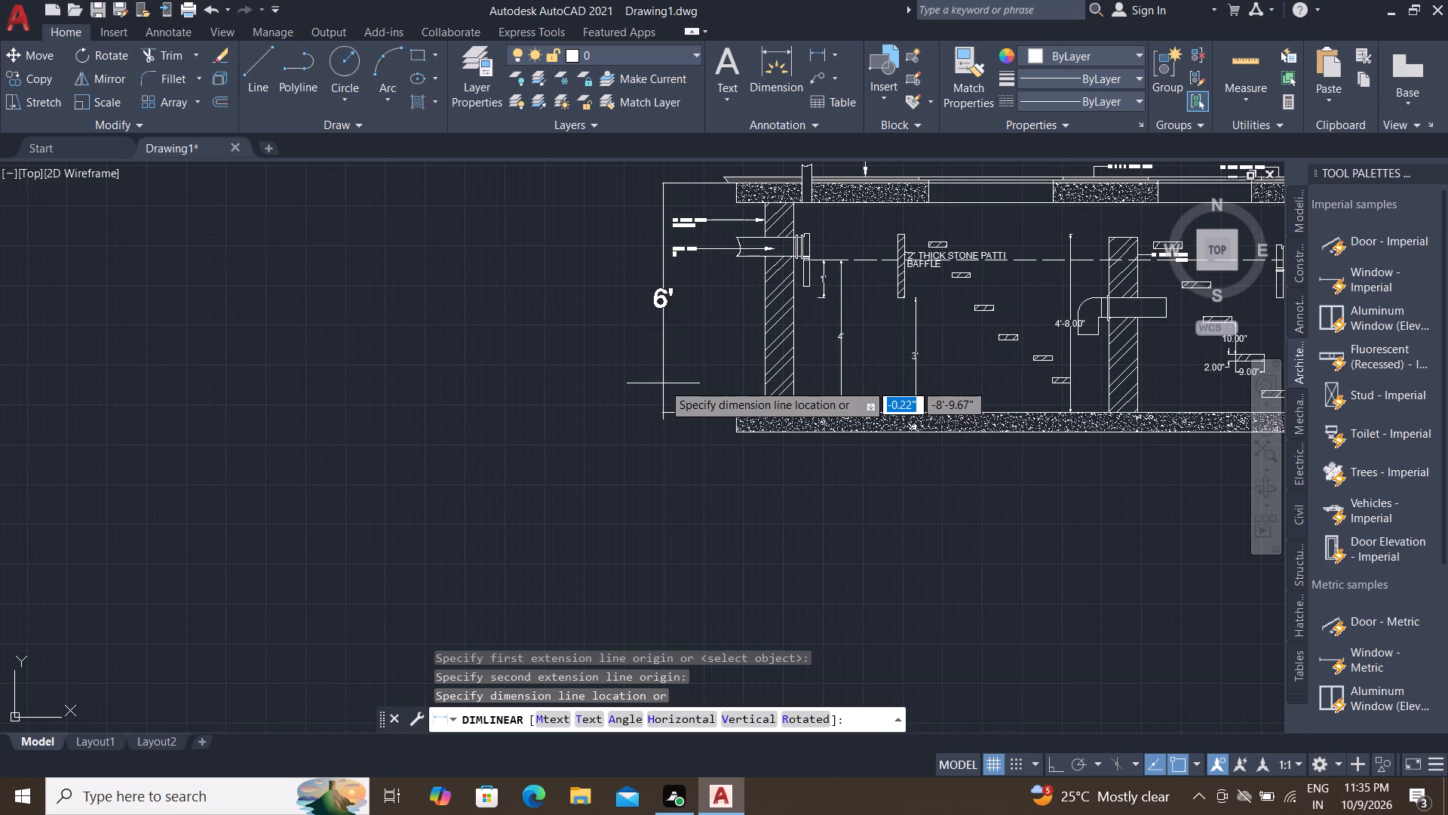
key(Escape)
Add a vertical linear dimension outside the inlet wall from the base slab's underside to the top of the roof slab.
key(space)
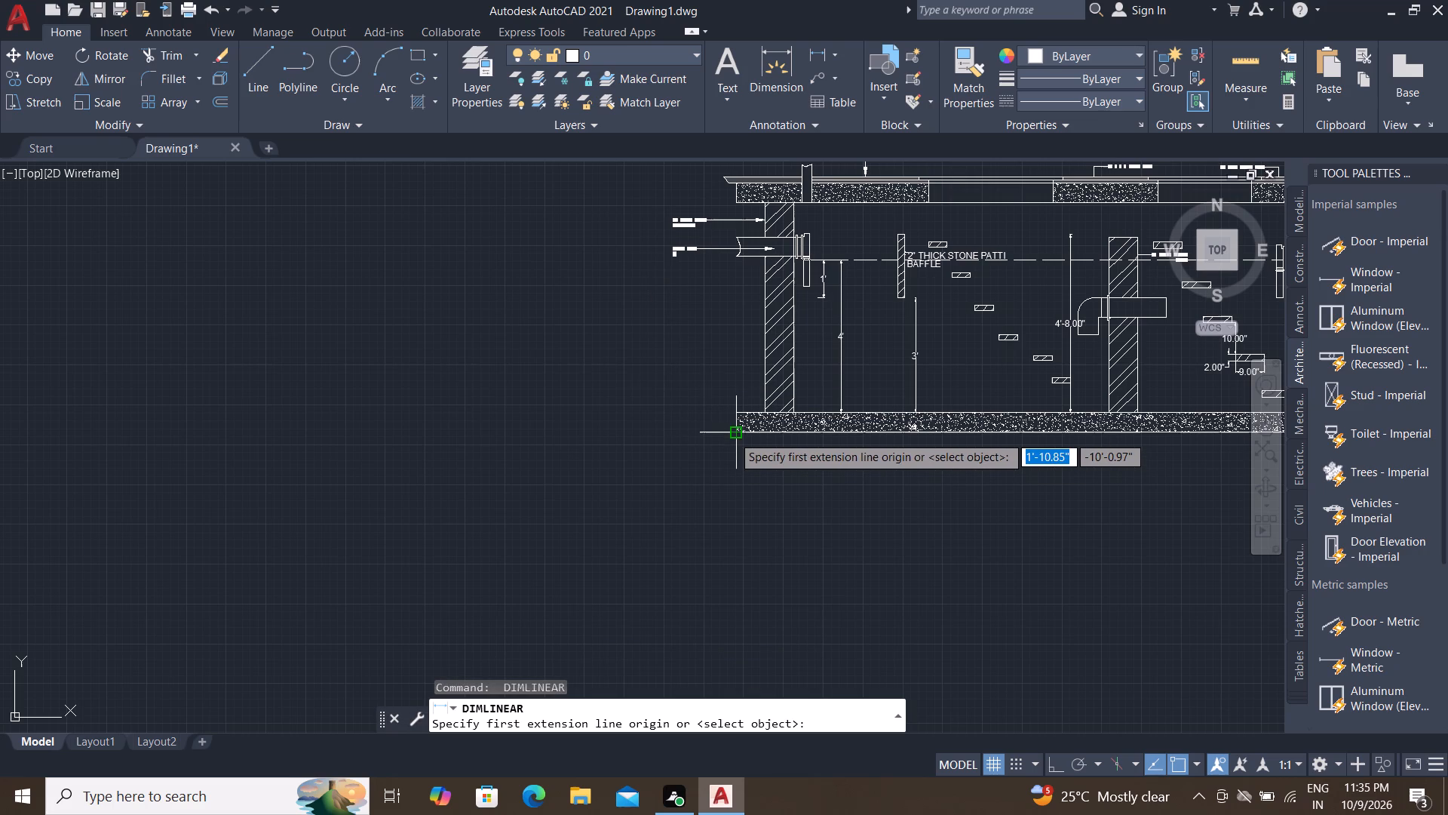
click(732, 435)
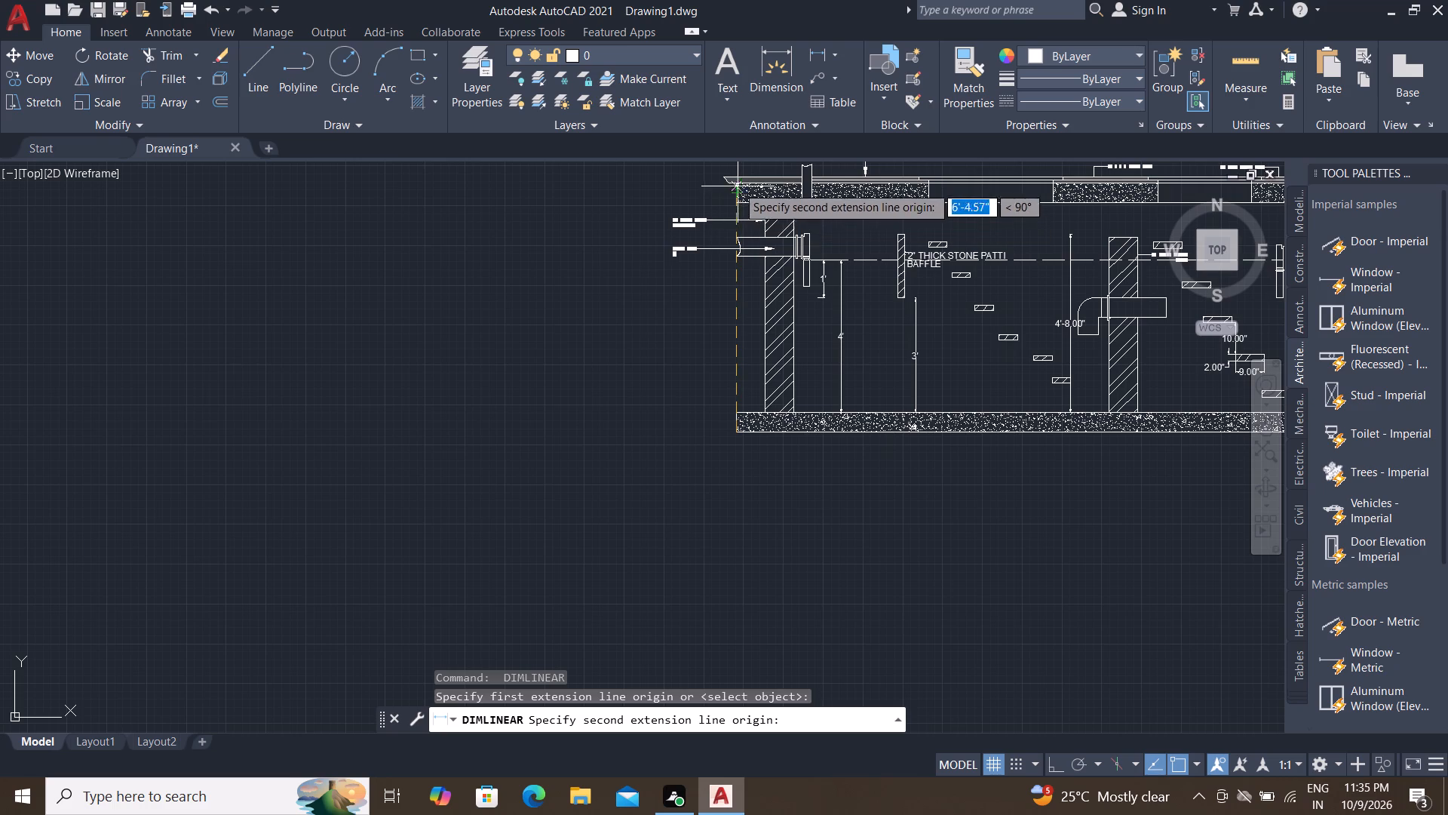
scroll(735, 184, up, 3)
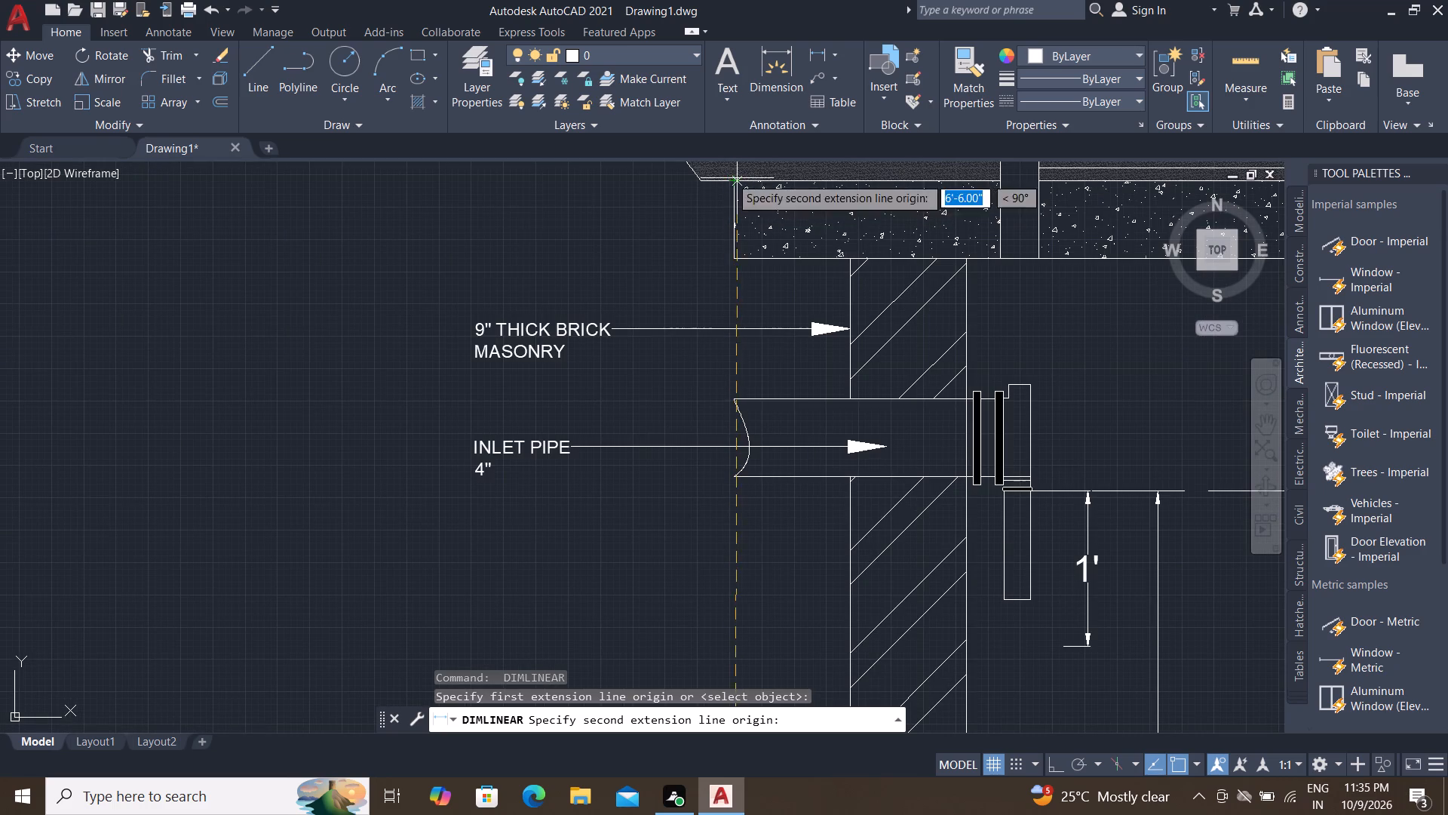
click(720, 176)
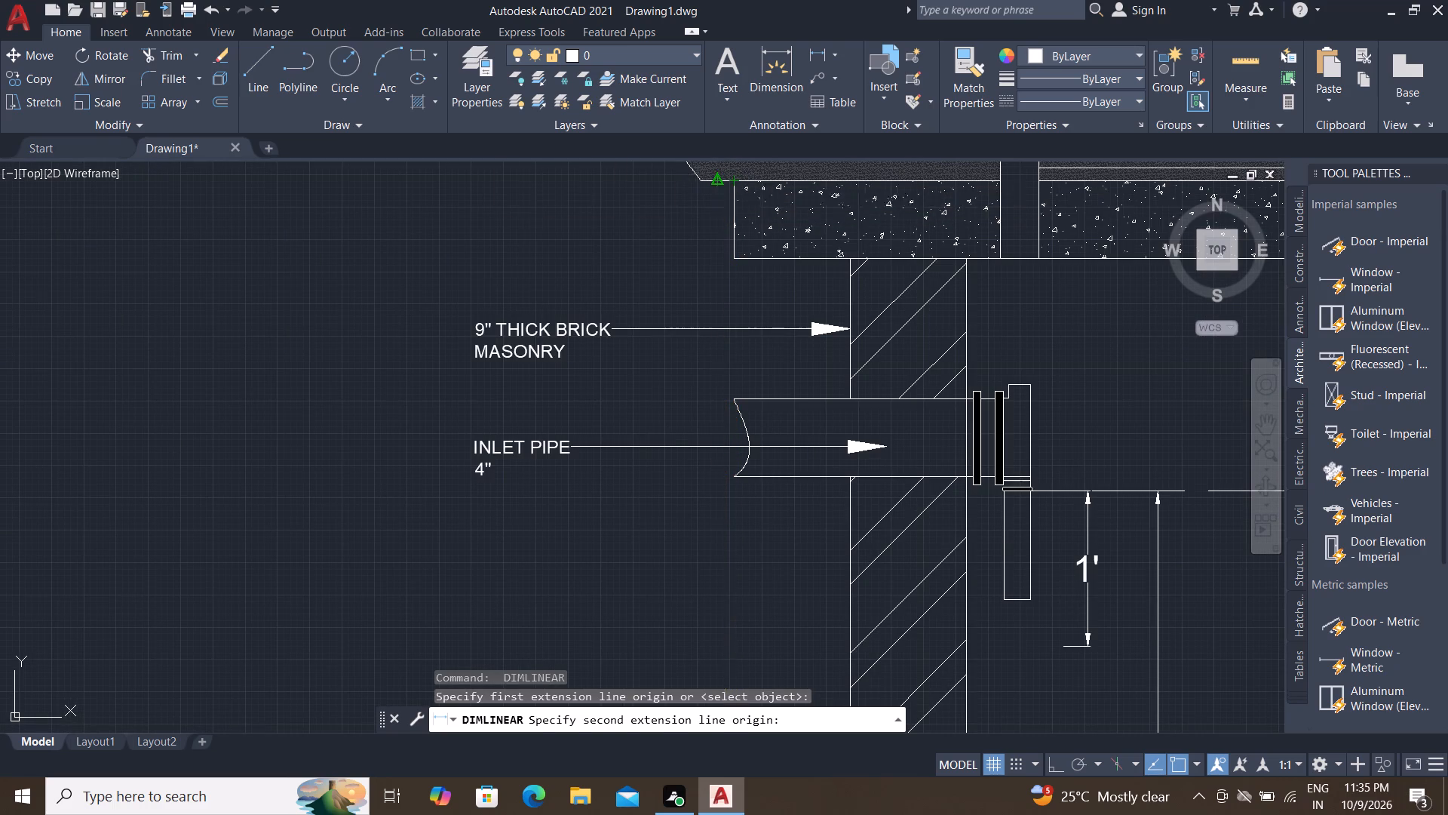
scroll(655, 226, down, 3)
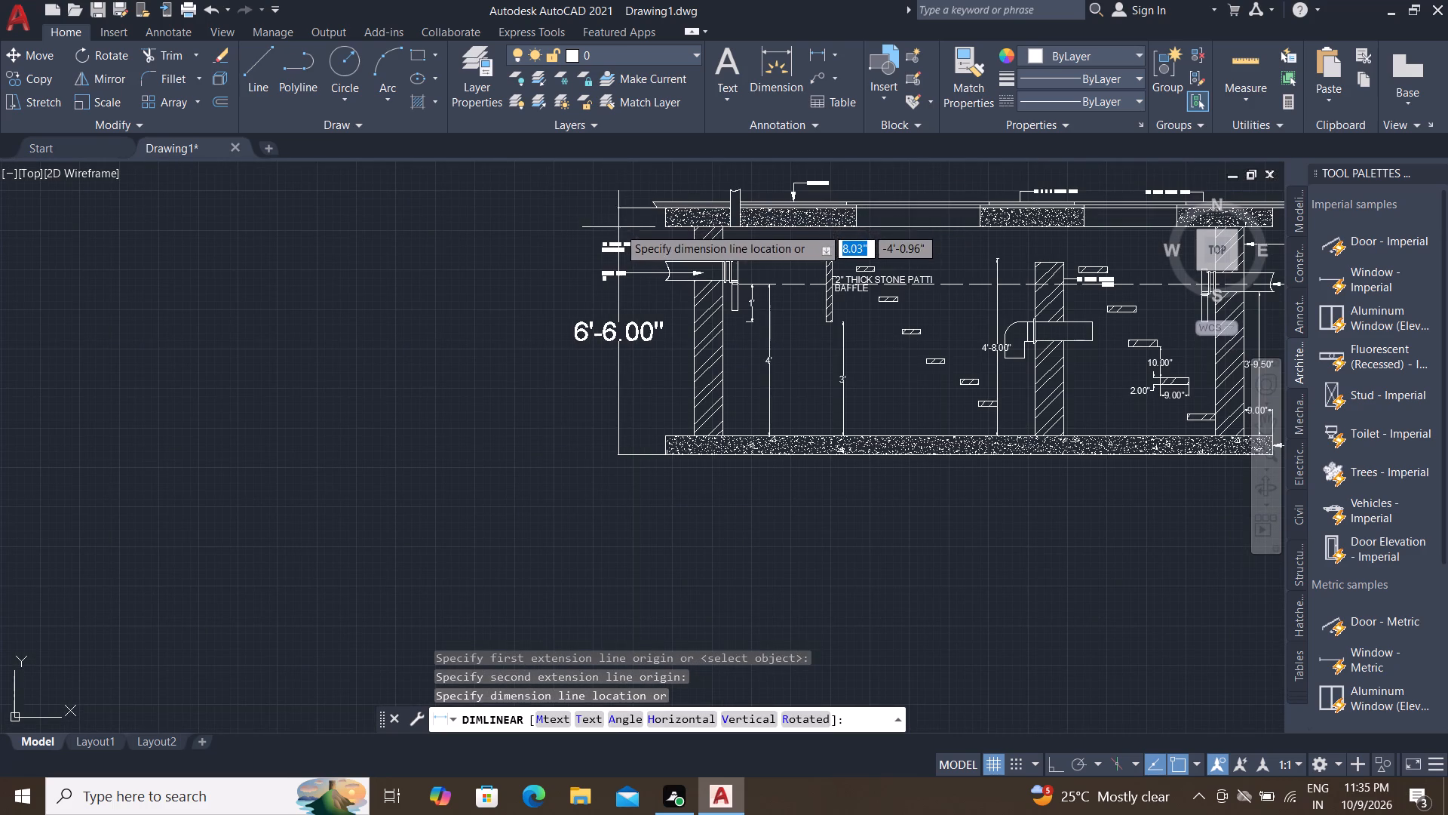
click(621, 232)
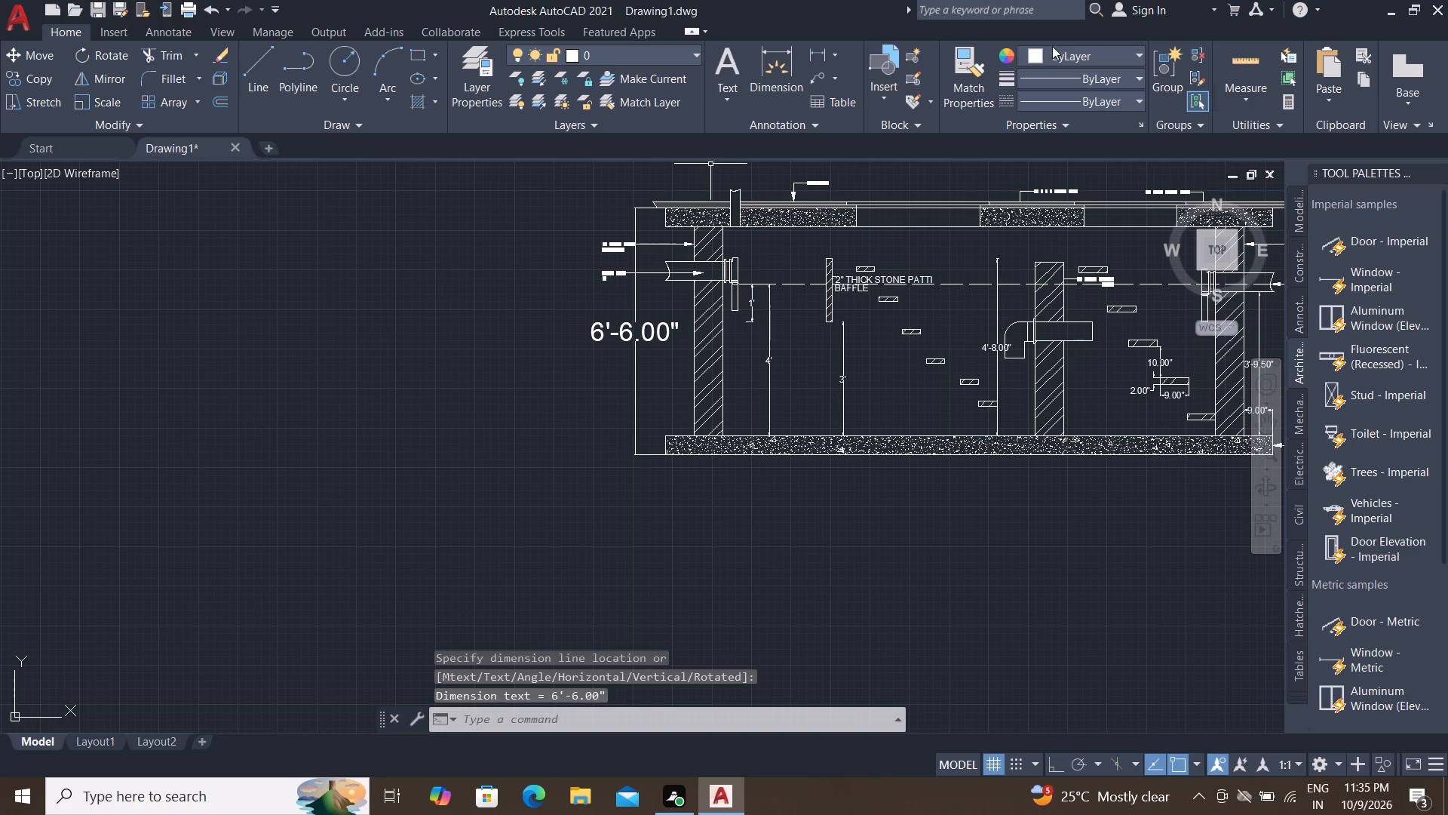
Match the new overall height dimension to the properties of the 3'-9.50" dimension beside the outlet wall.
click(972, 70)
scroll(861, 254, down, 2)
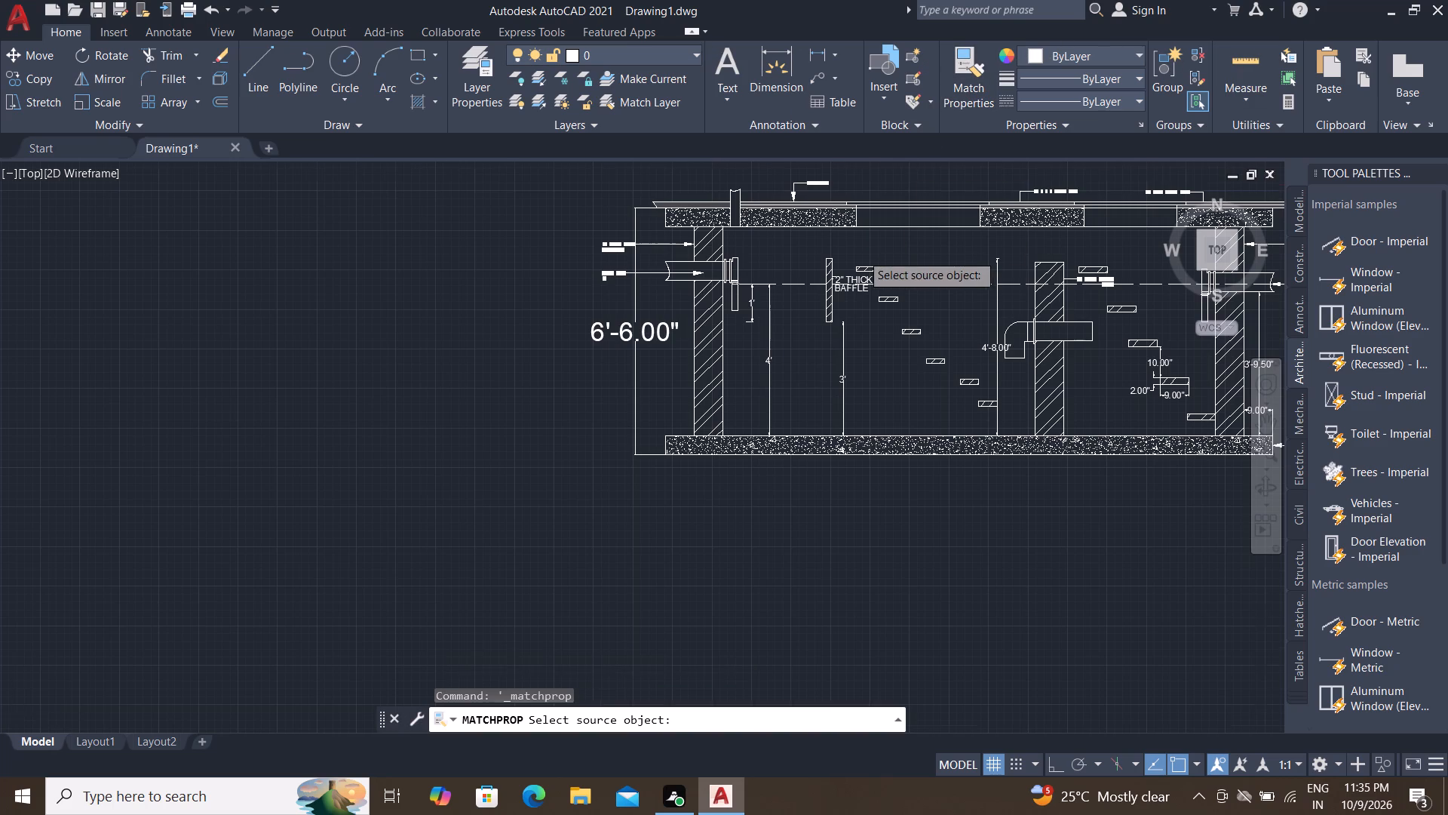
scroll(1026, 275, up, 3)
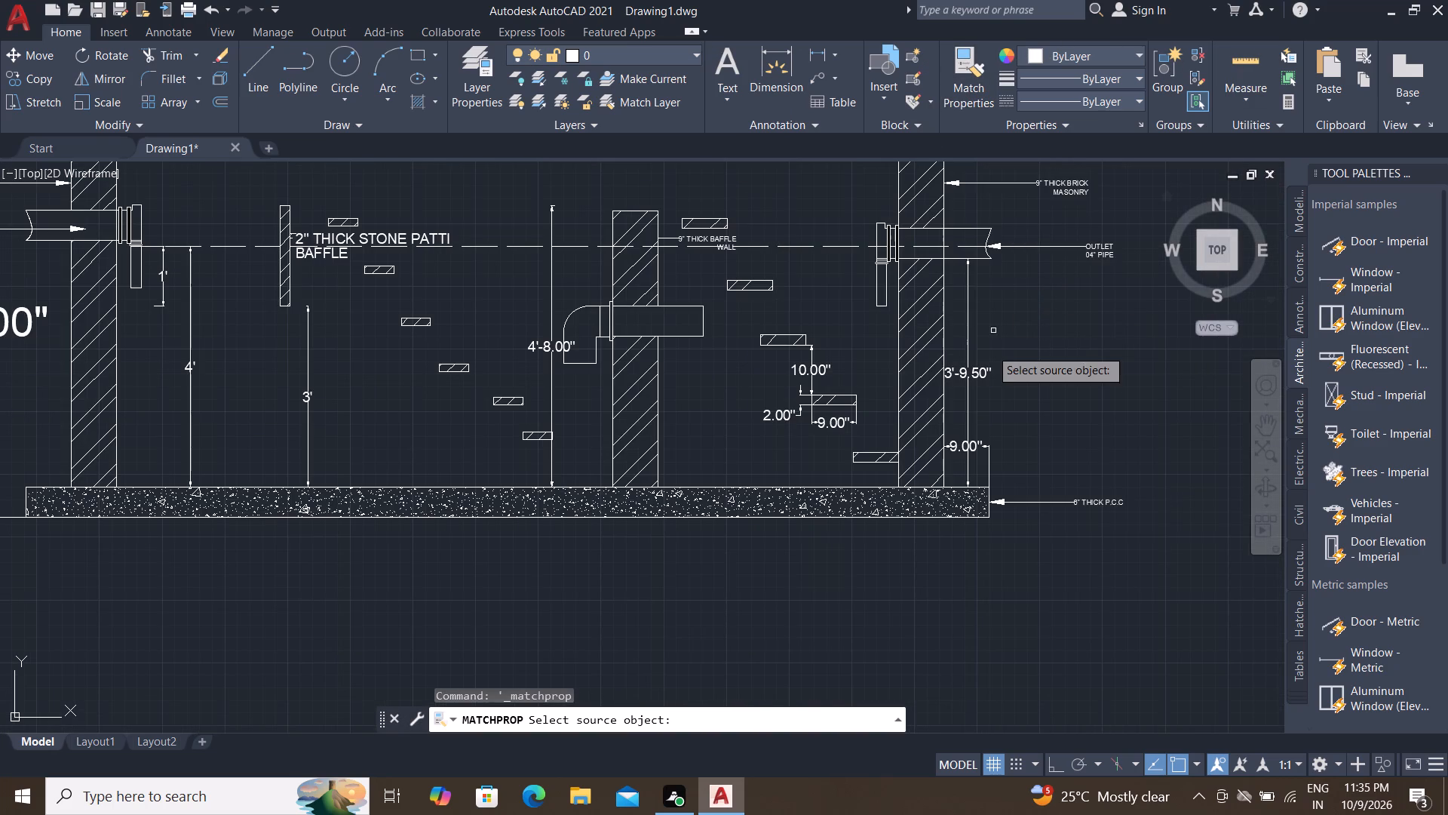
click(973, 372)
scroll(735, 328, down, 1)
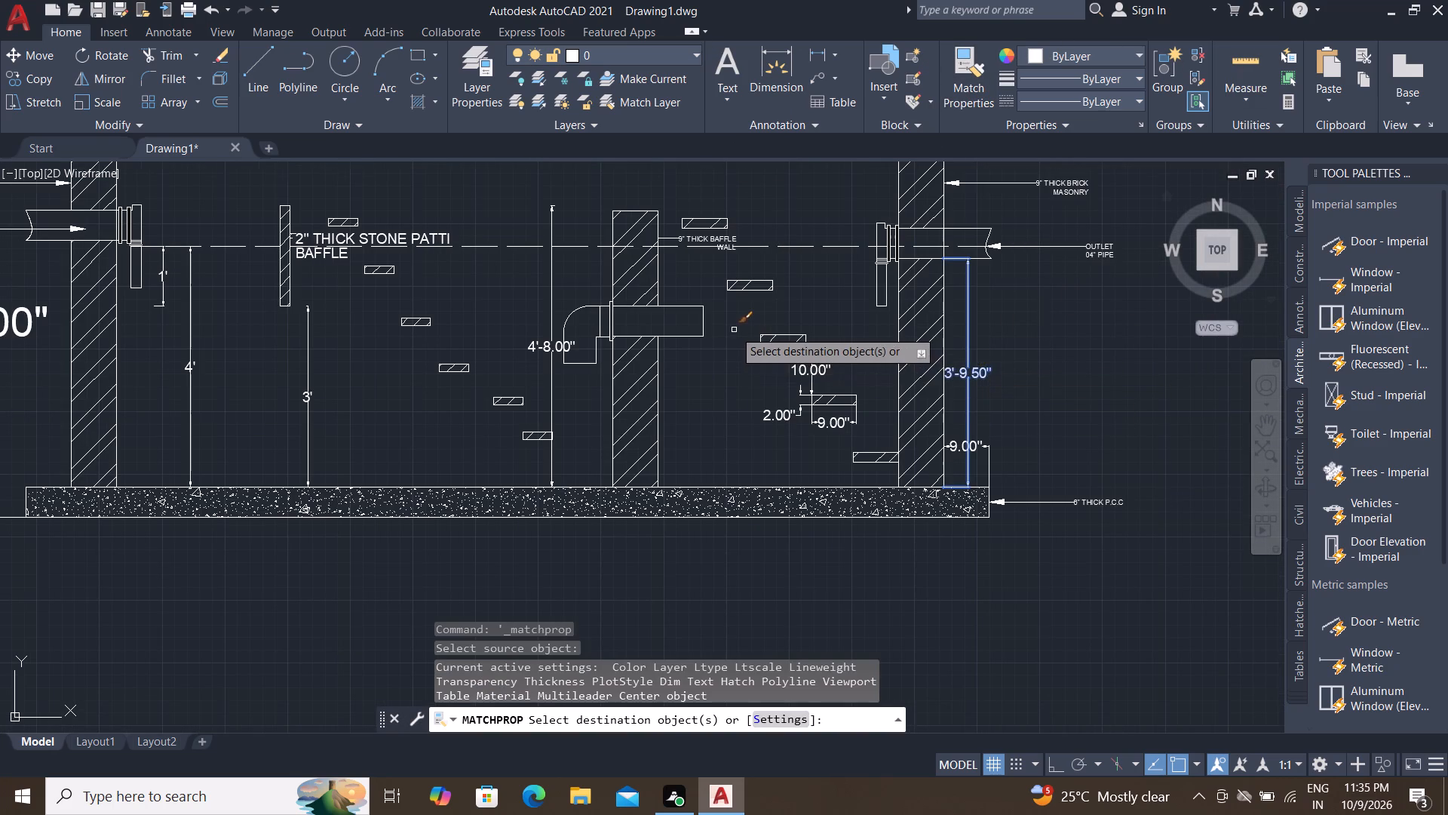
scroll(738, 315, down, 1)
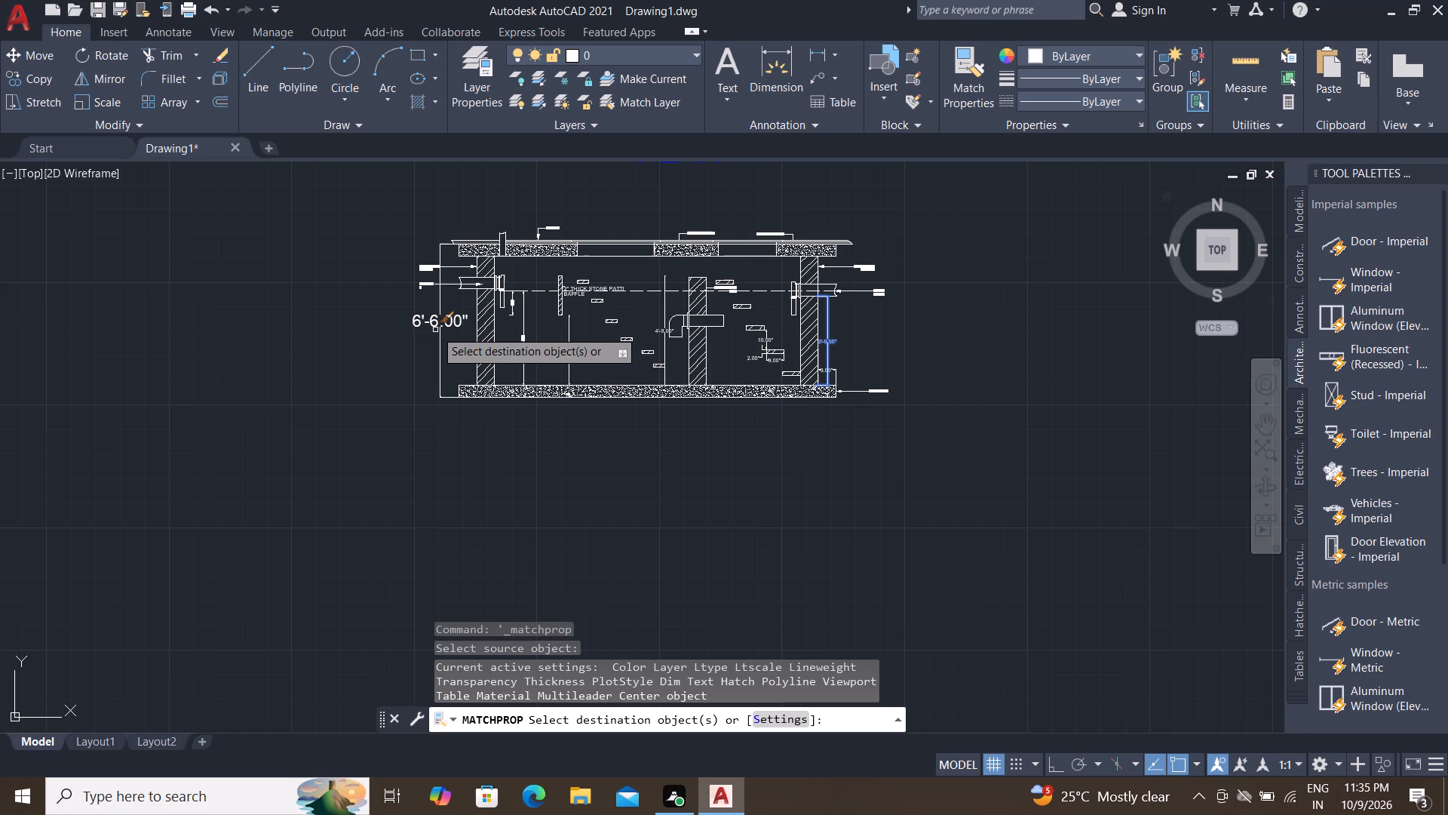
click(435, 320)
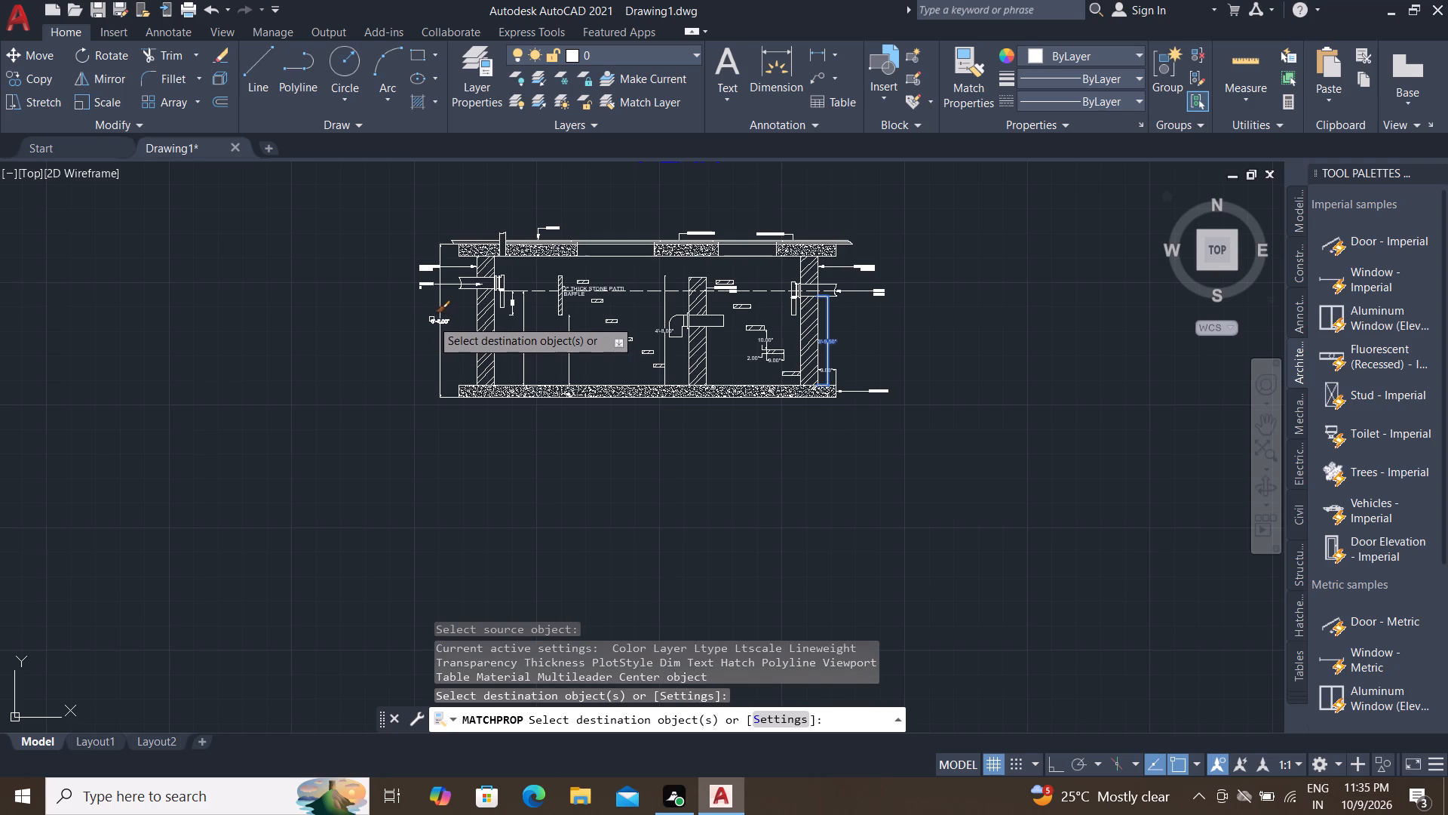
key(Escape)
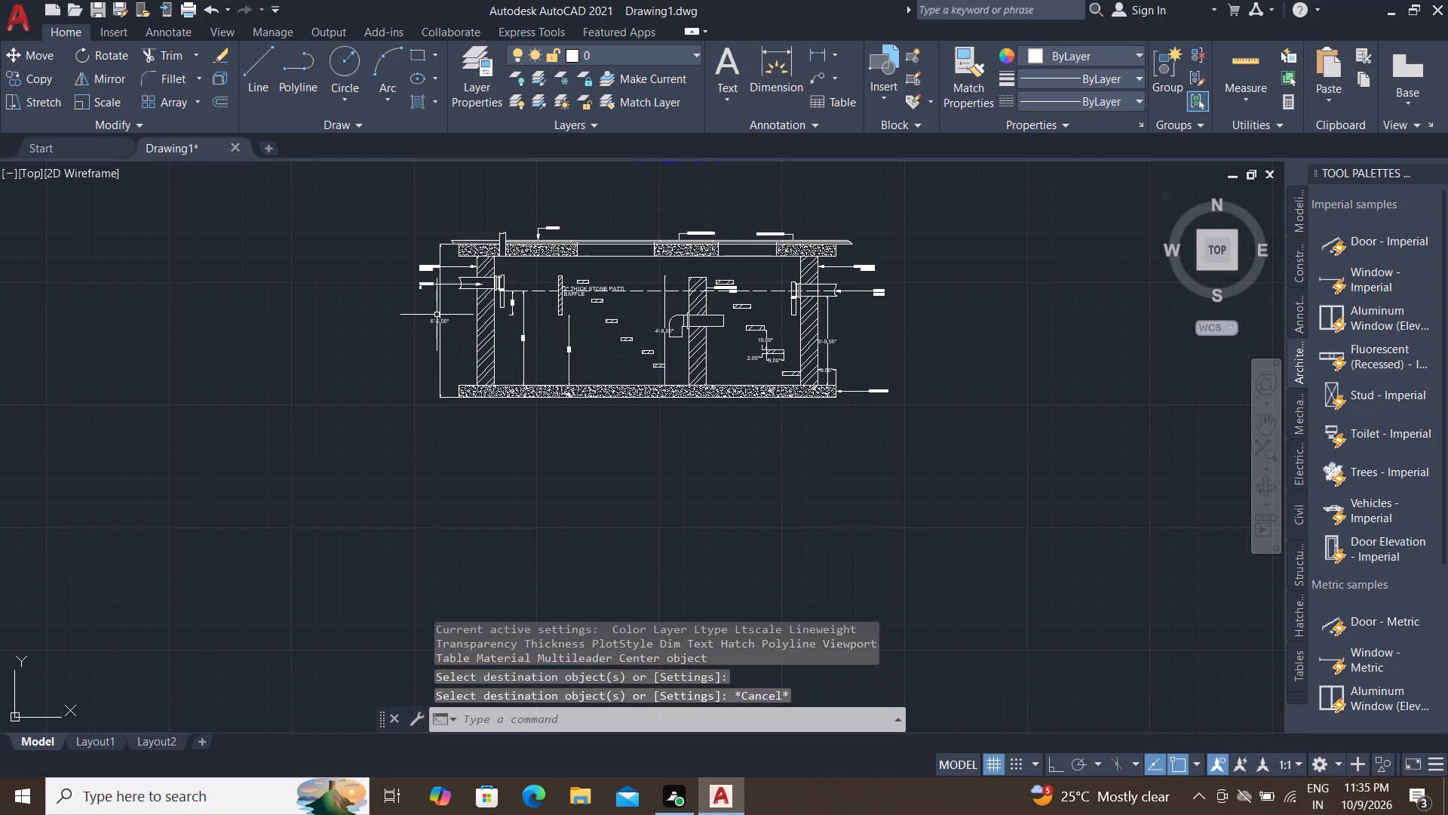
Add a vertical linear dimension for the roof slab's thickness just outside its inlet-side end.
middle_drag(428, 307, 471, 306)
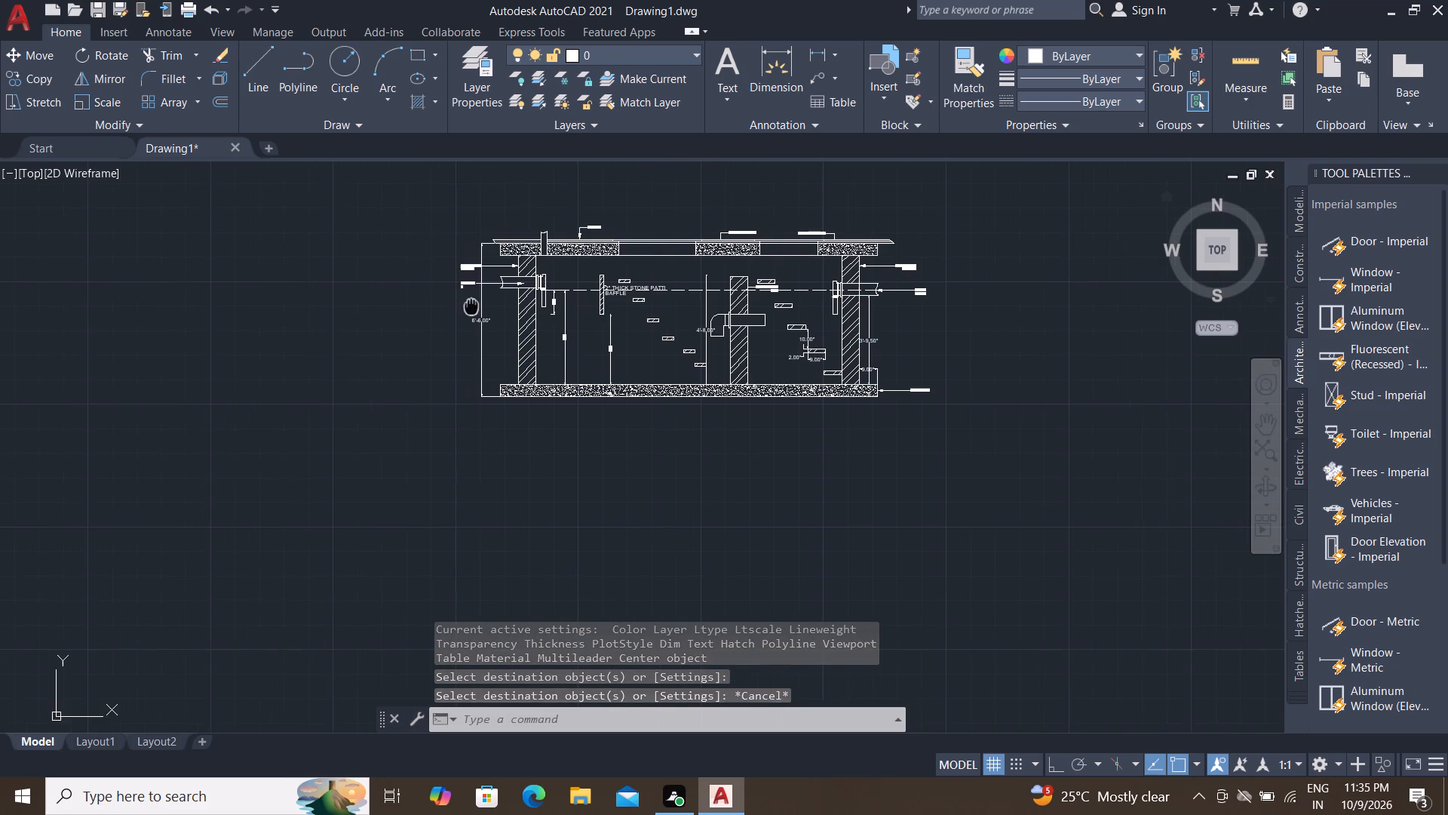
scroll(502, 254, up, 3)
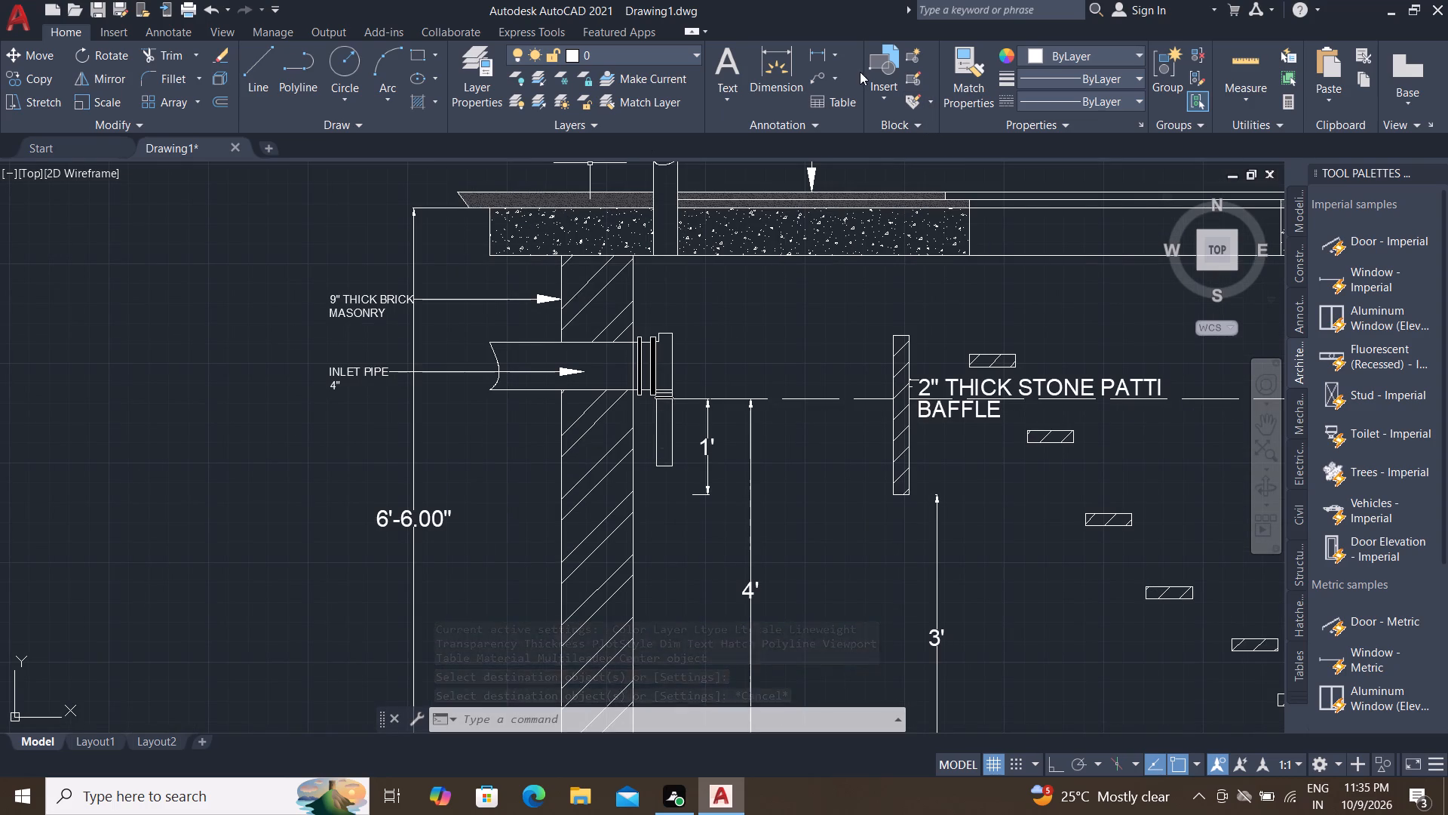
click(817, 46)
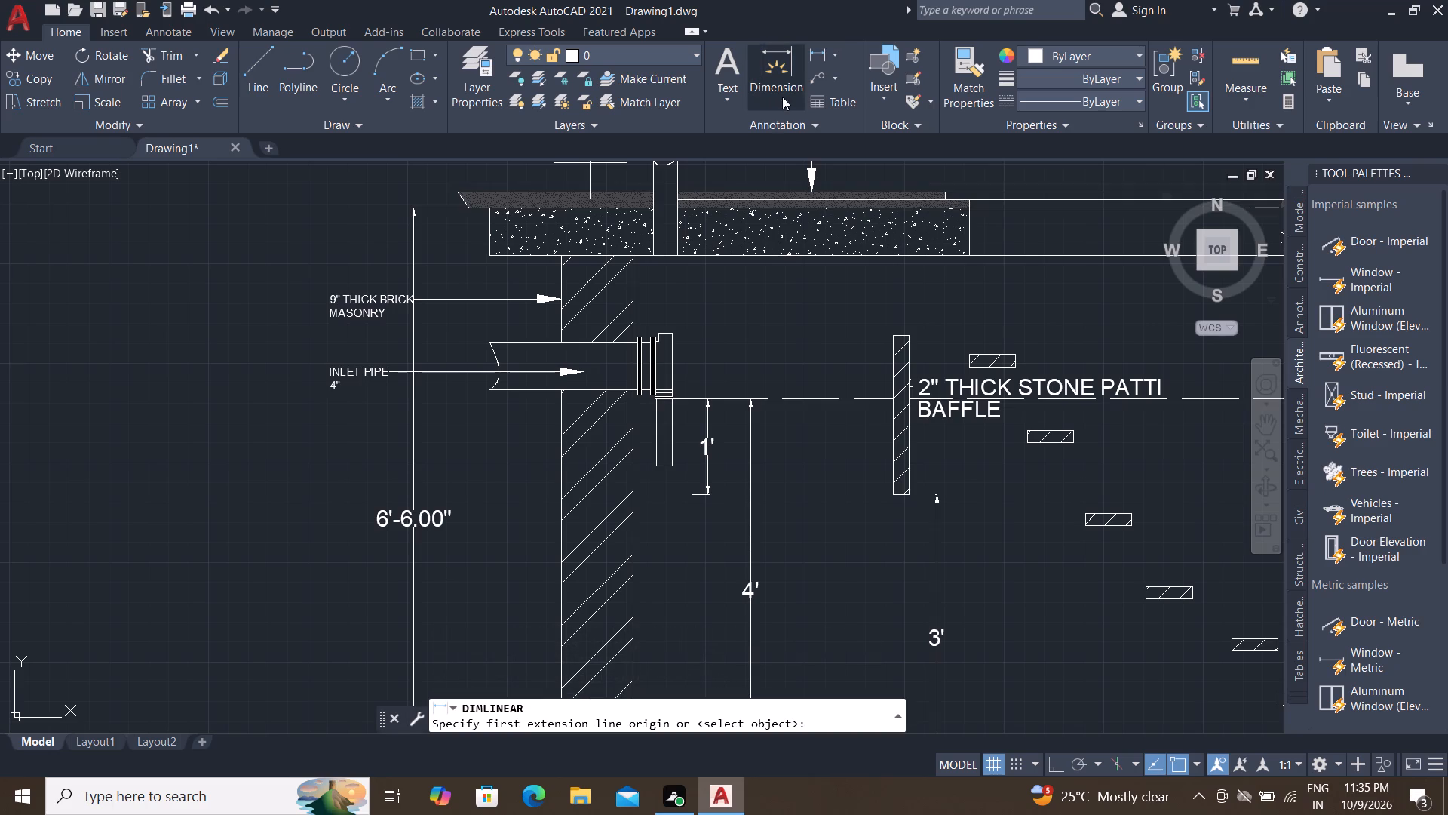
click(493, 210)
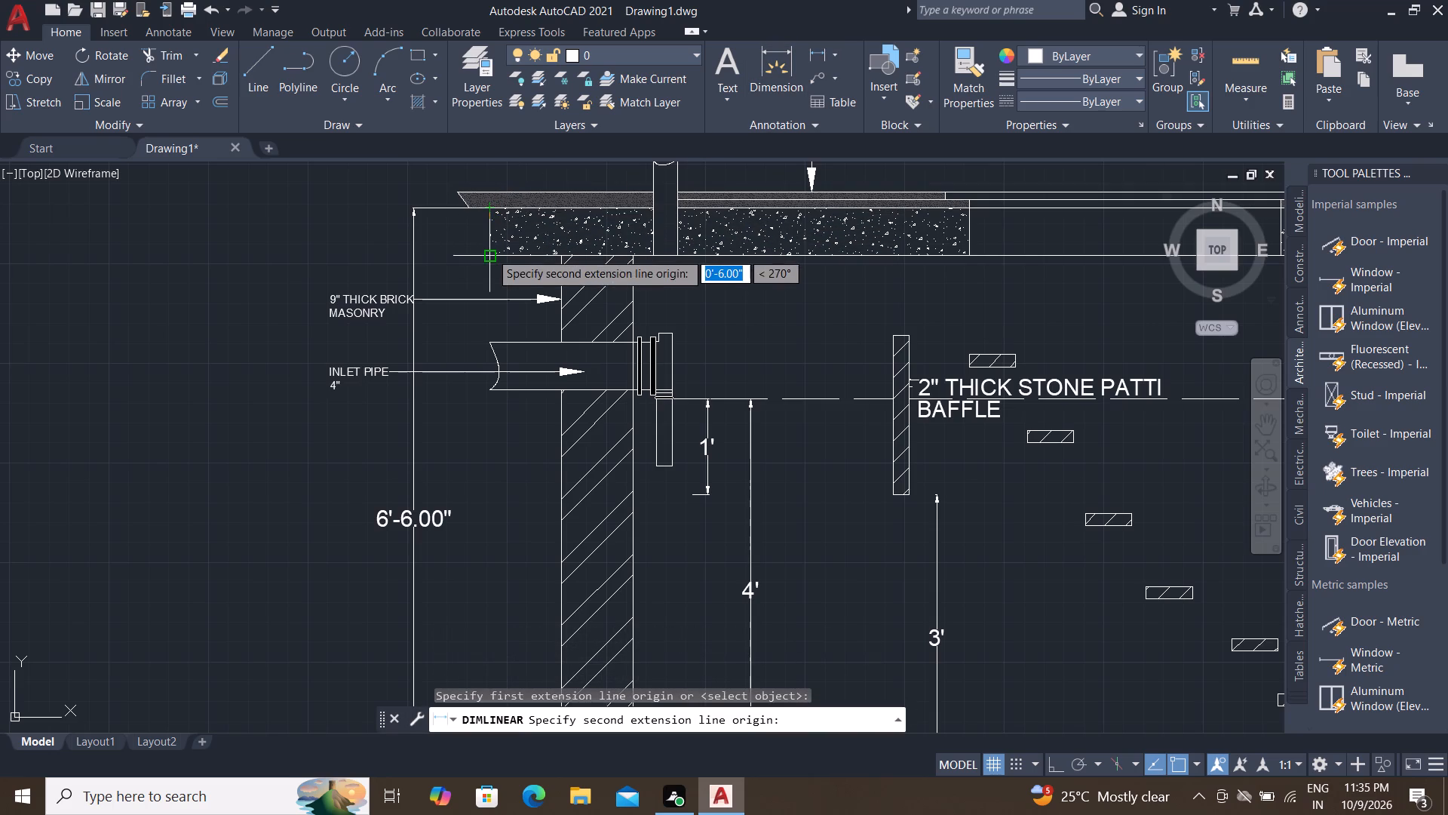
click(490, 253)
click(476, 243)
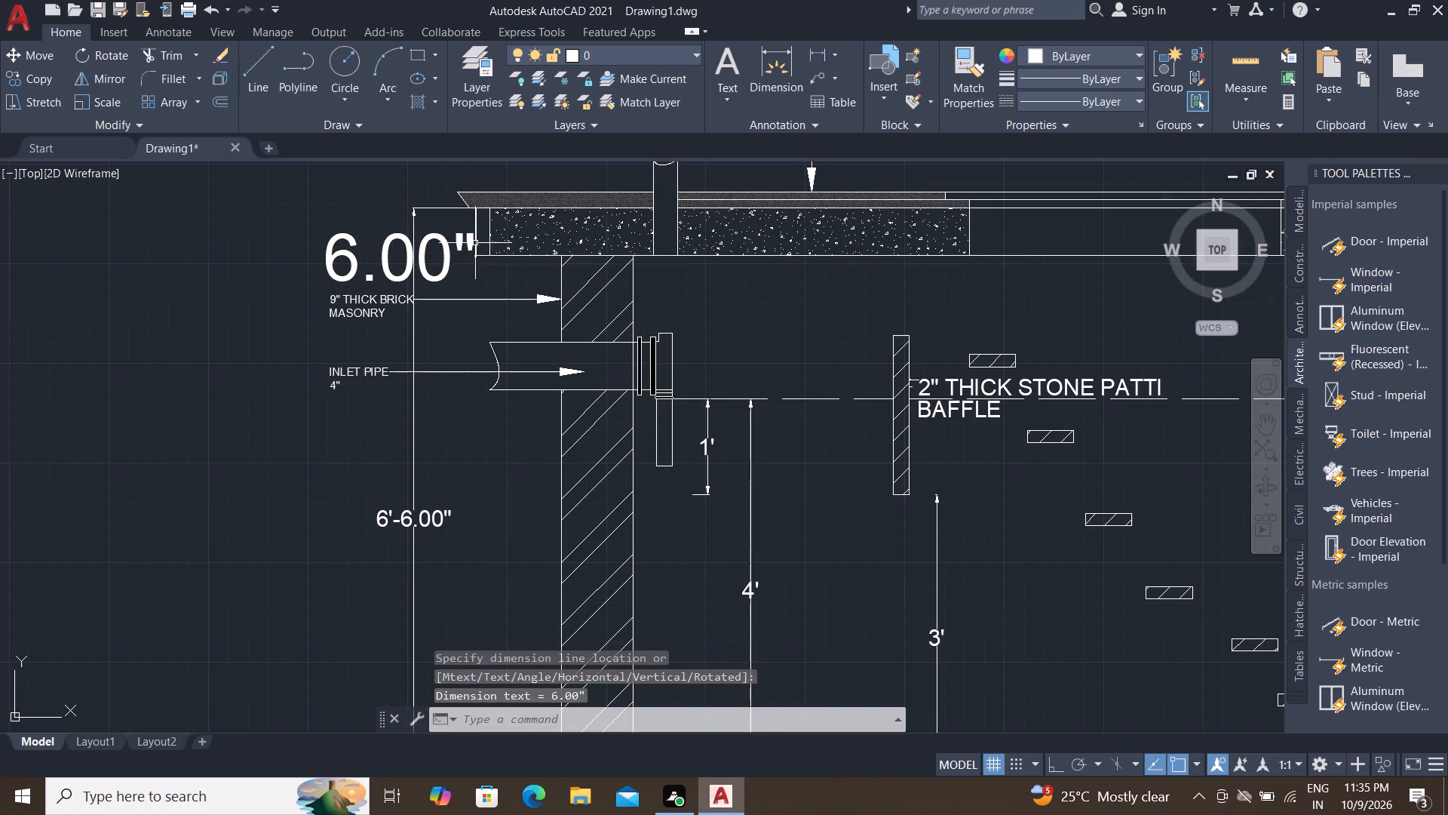
Match the roof slab thickness dimension to the properties of the overall height dimension.
click(967, 85)
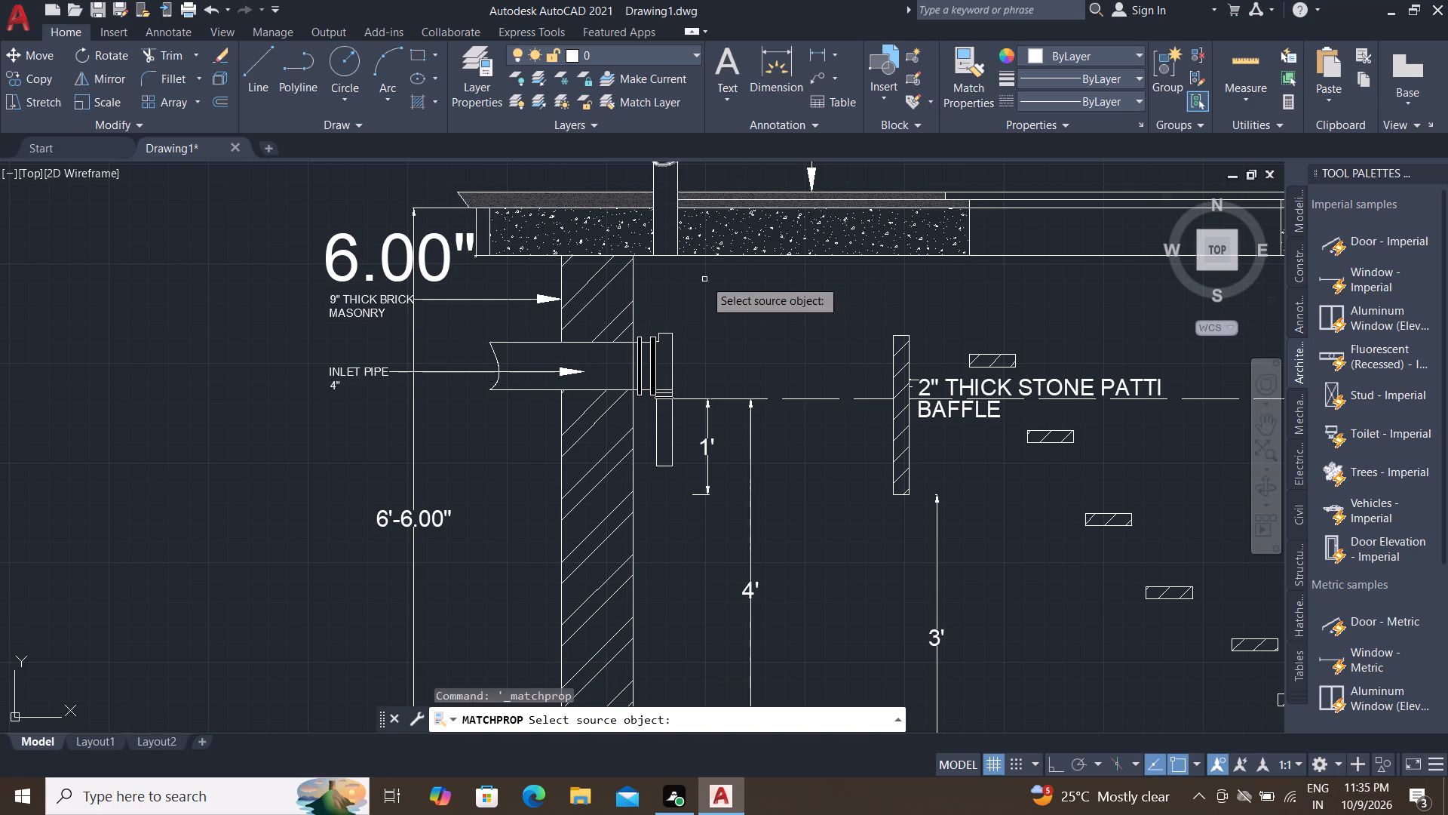
click(413, 521)
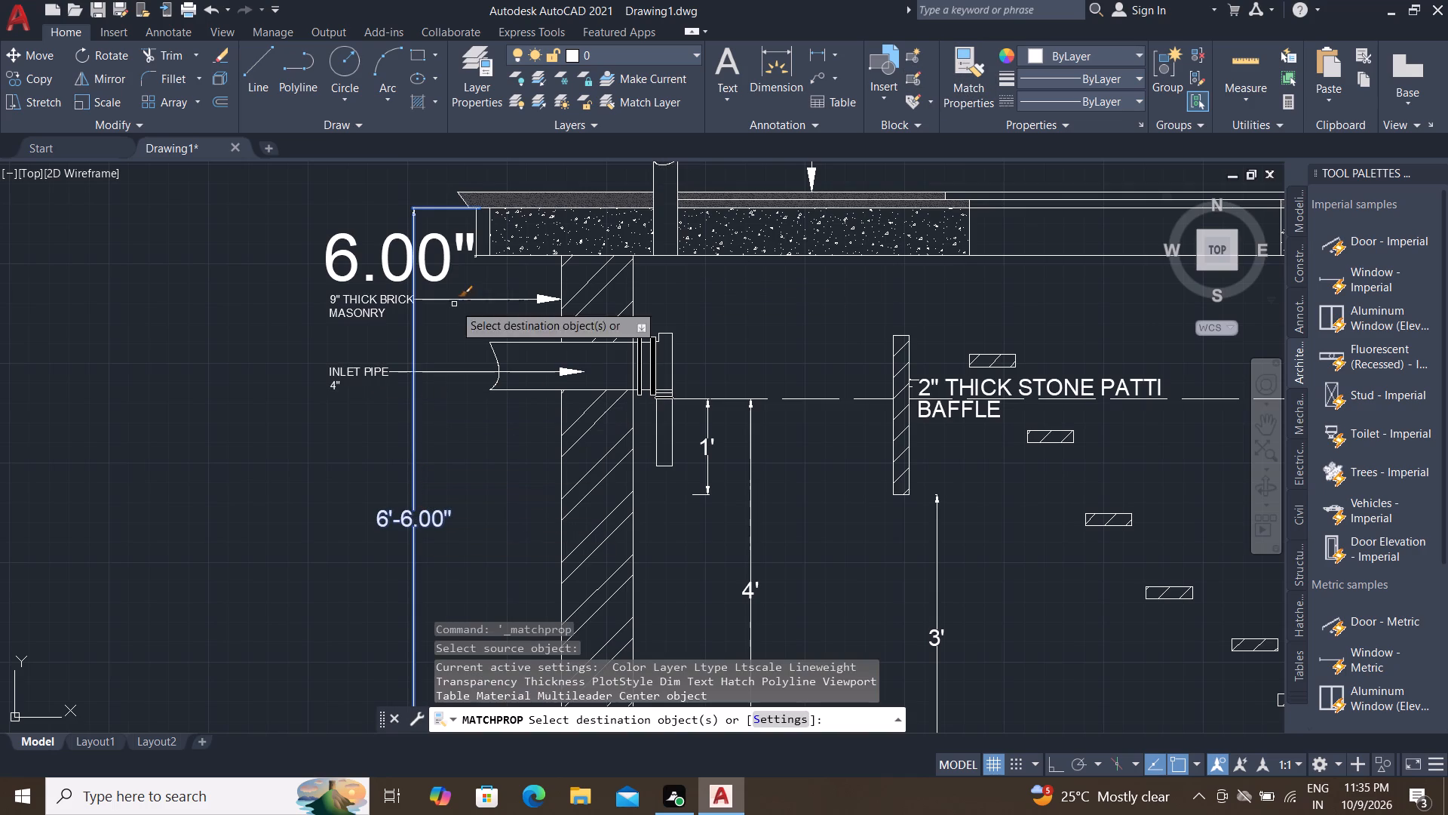
click(456, 244)
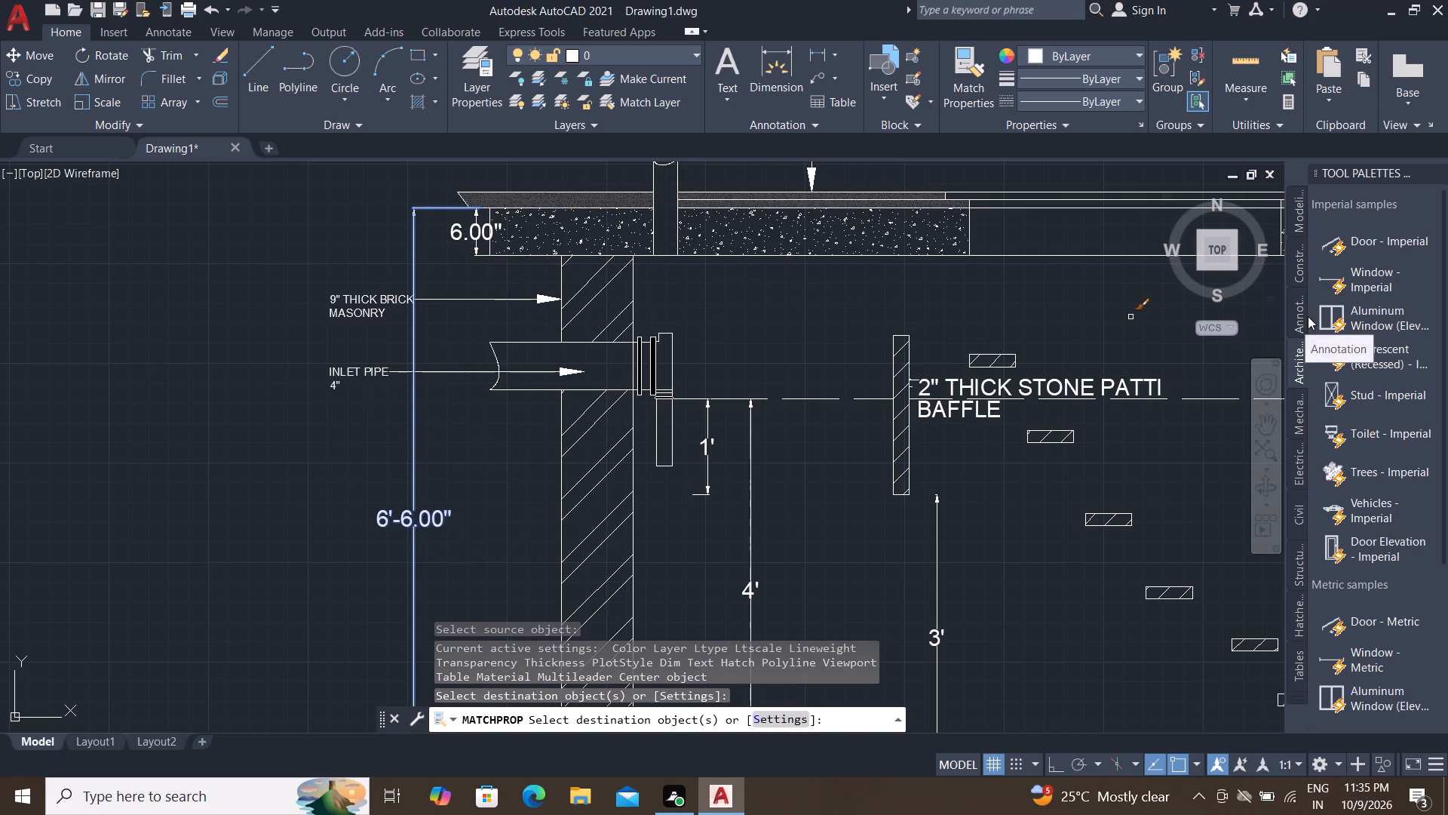
key(Escape)
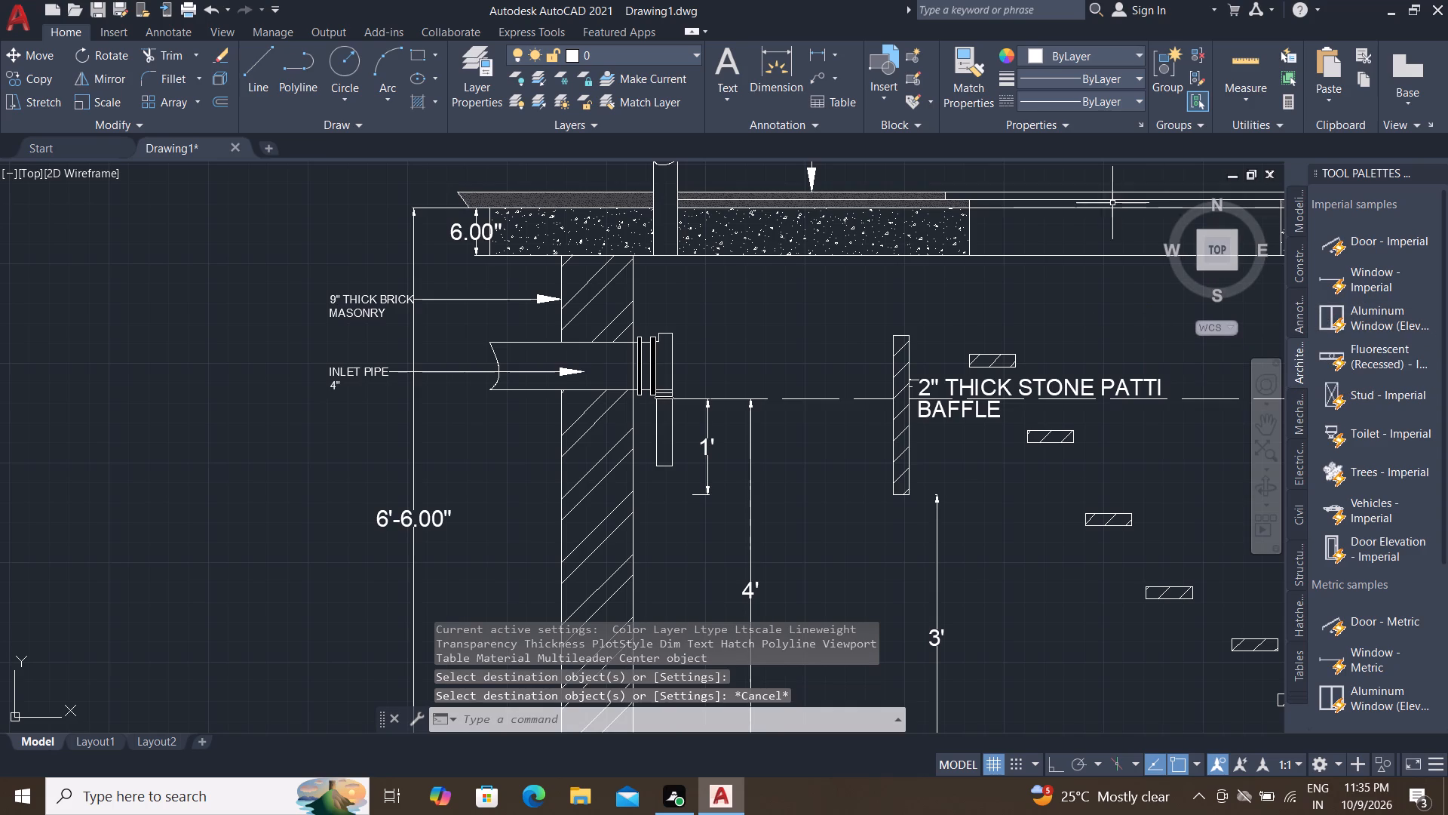
Add a vertical linear dimension for the base slab's thickness just outside its inlet-side end.
scroll(1102, 215, down, 2)
scroll(932, 457, up, 3)
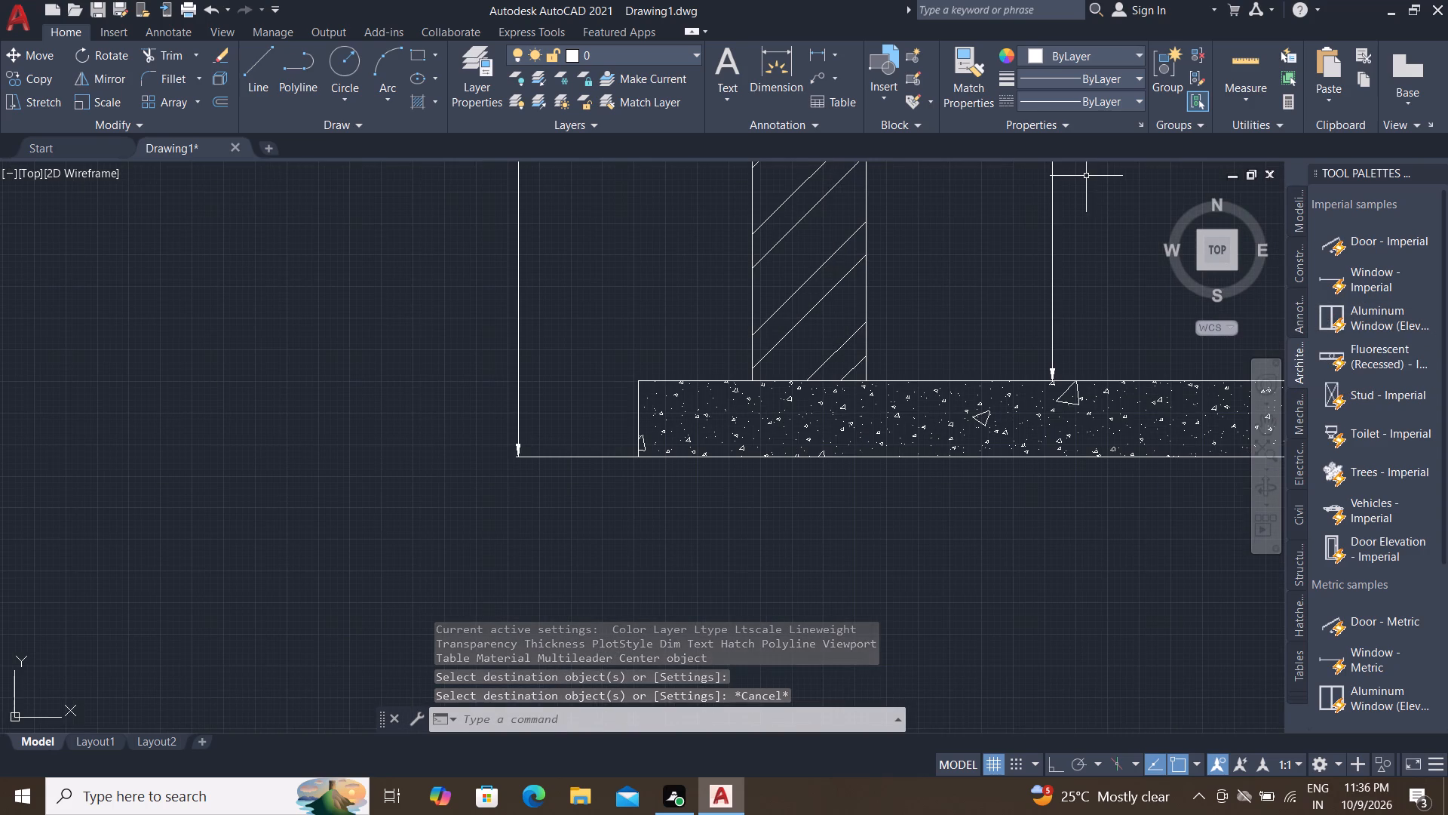
click(813, 47)
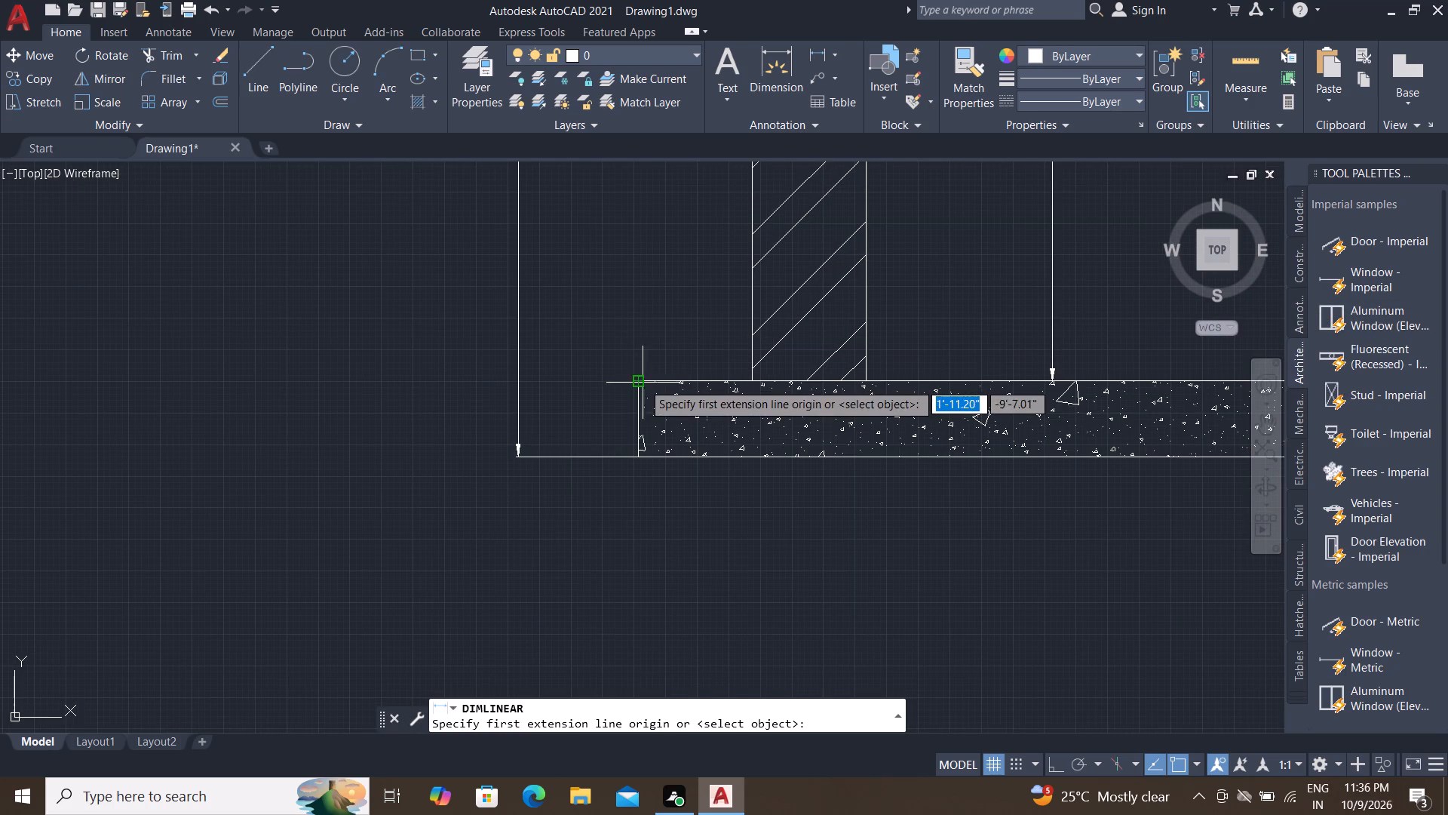
click(643, 383)
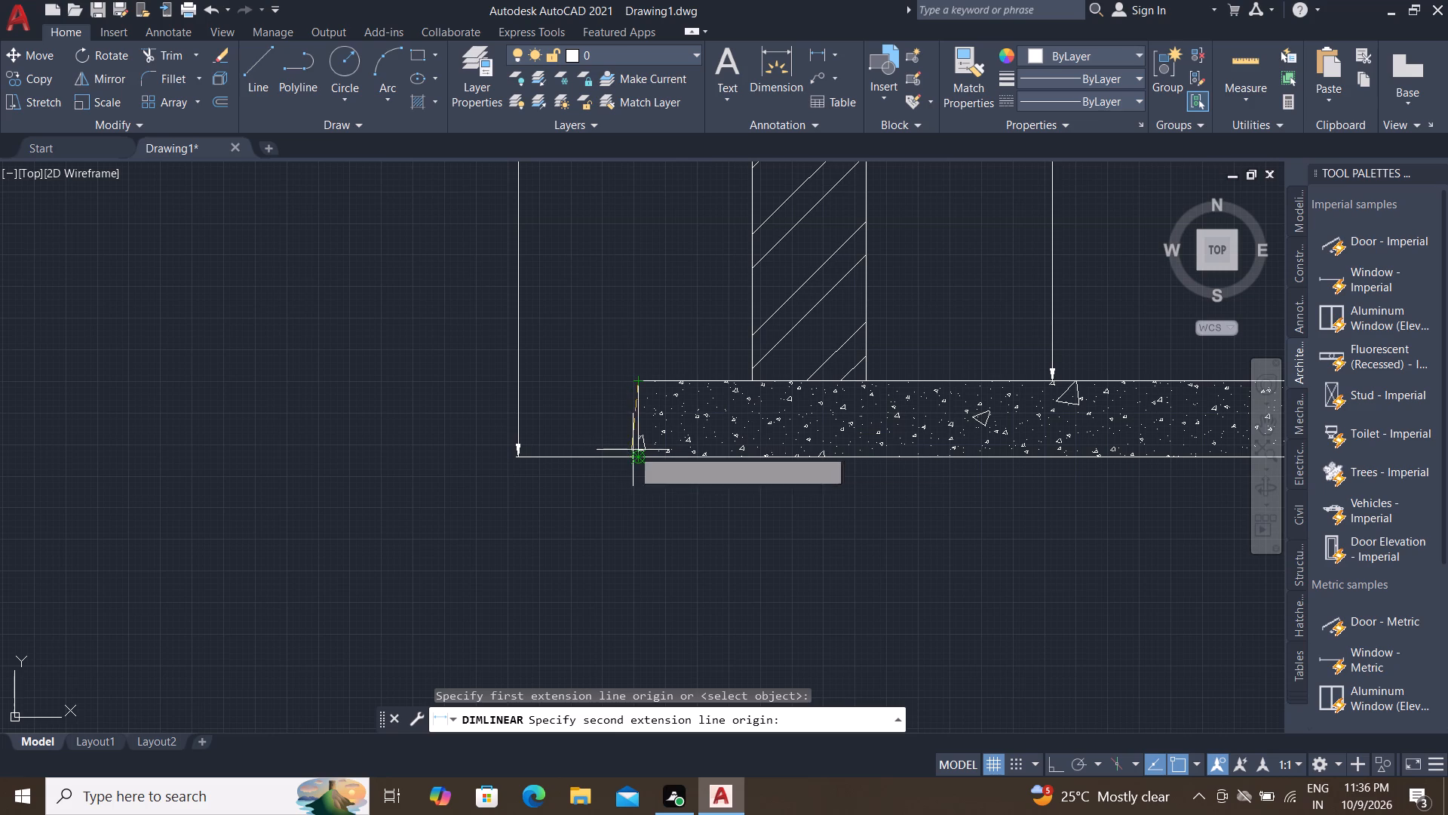
click(636, 455)
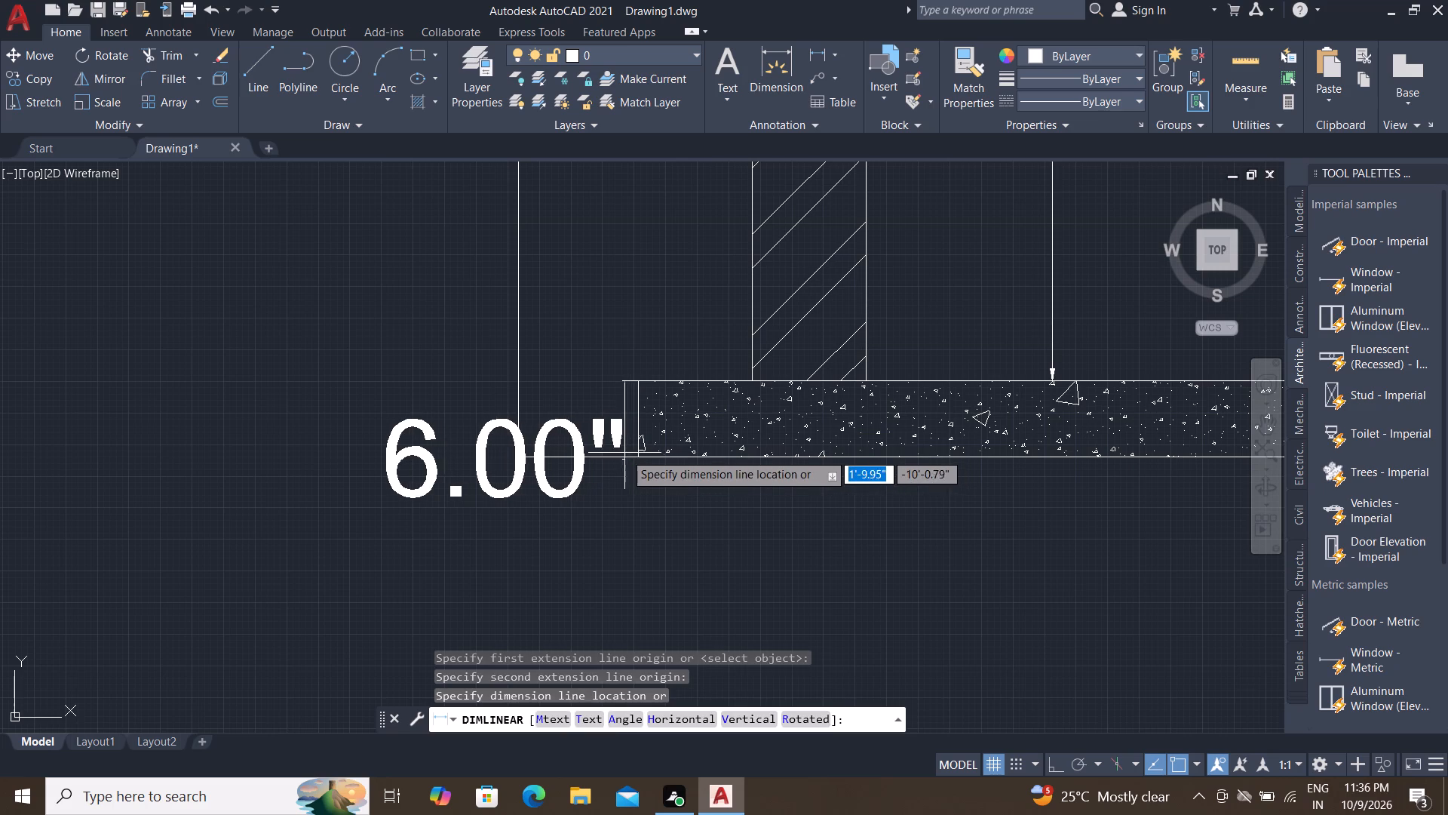
click(616, 448)
Match the new base slab thickness dimension to the properties of the 6'-6.00" overall height dimension.
middle_drag(686, 293, 669, 370)
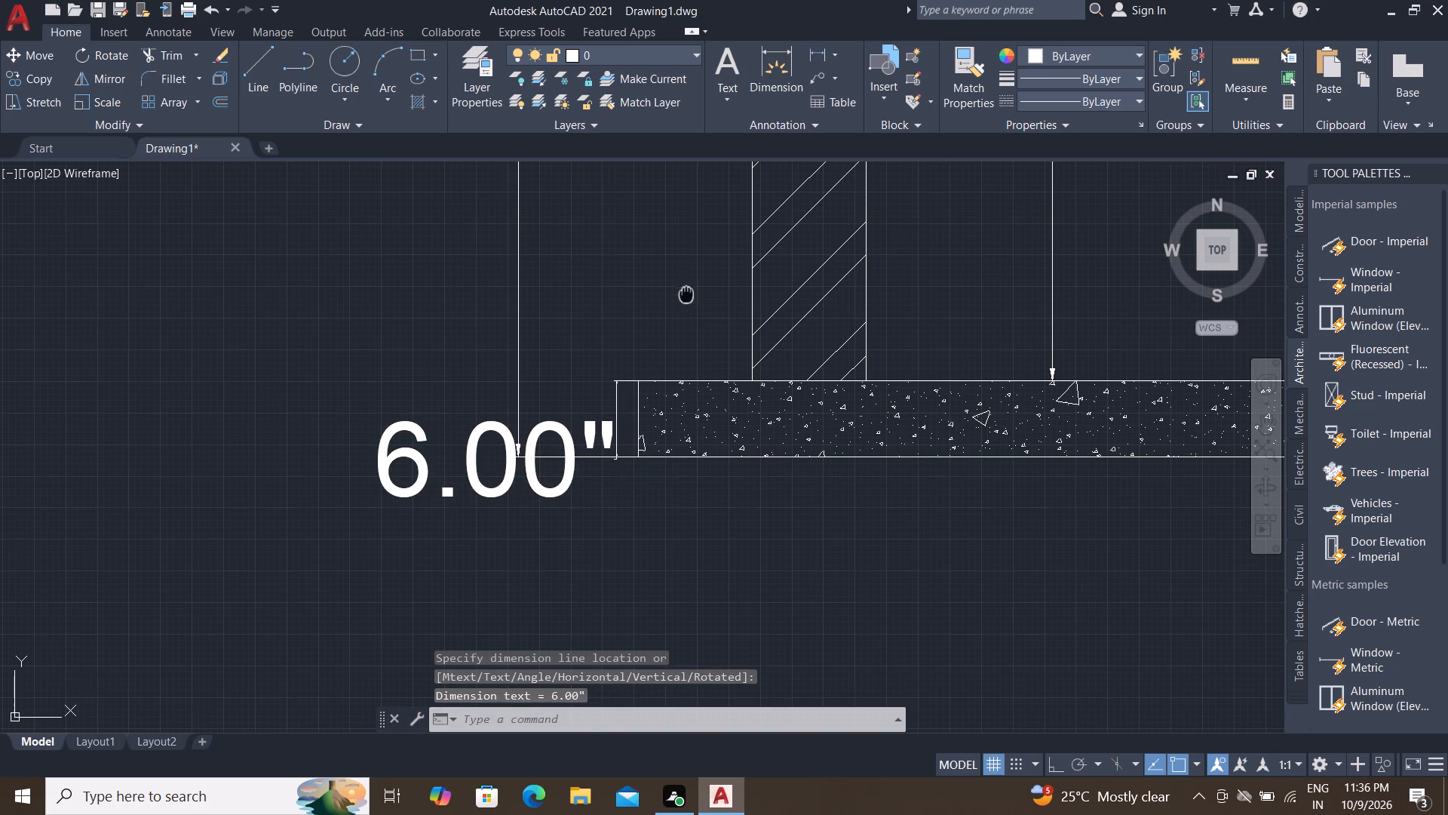
middle_drag(669, 370, 649, 407)
scroll(650, 395, down, 2)
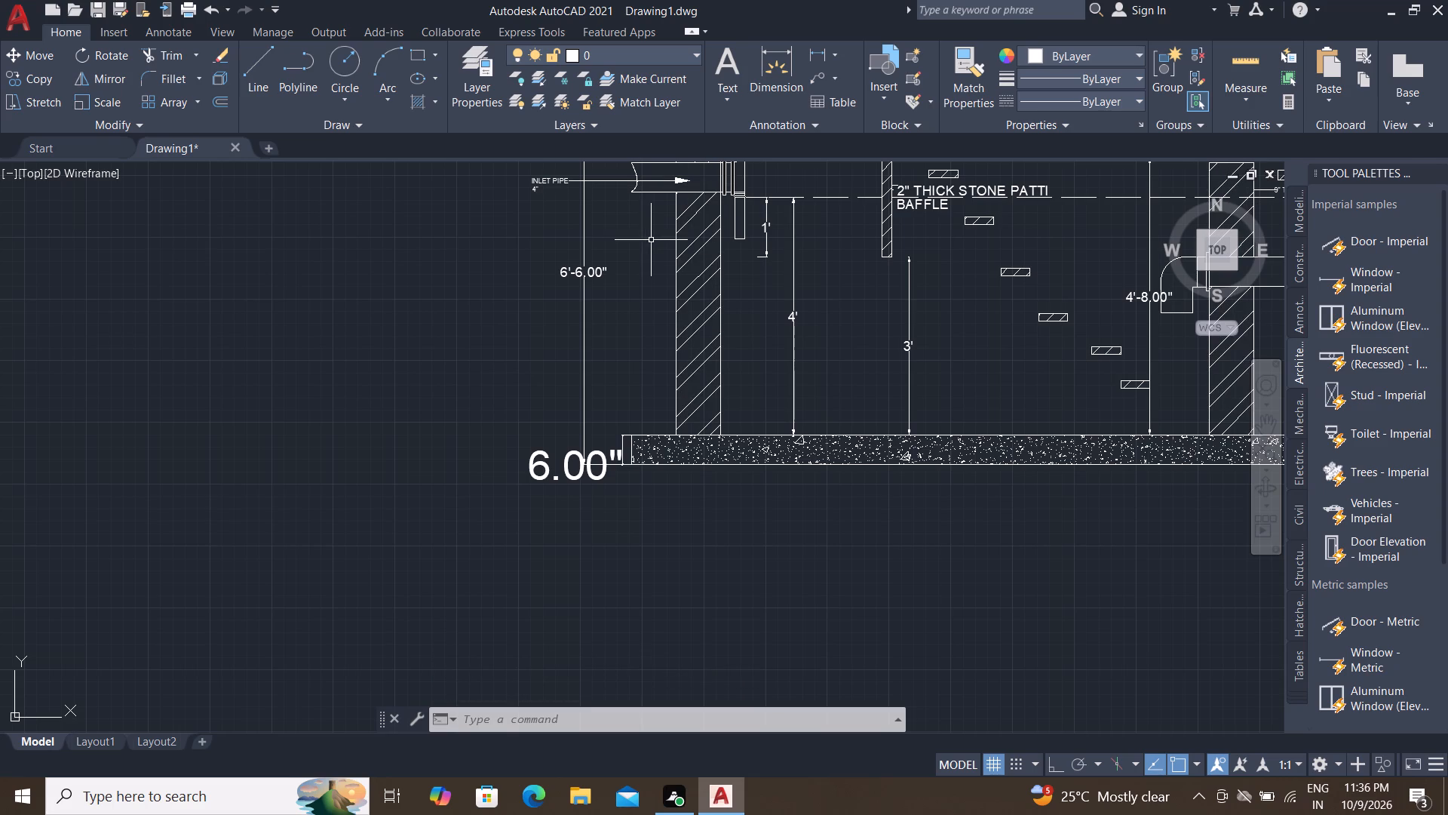
scroll(653, 240, down, 2)
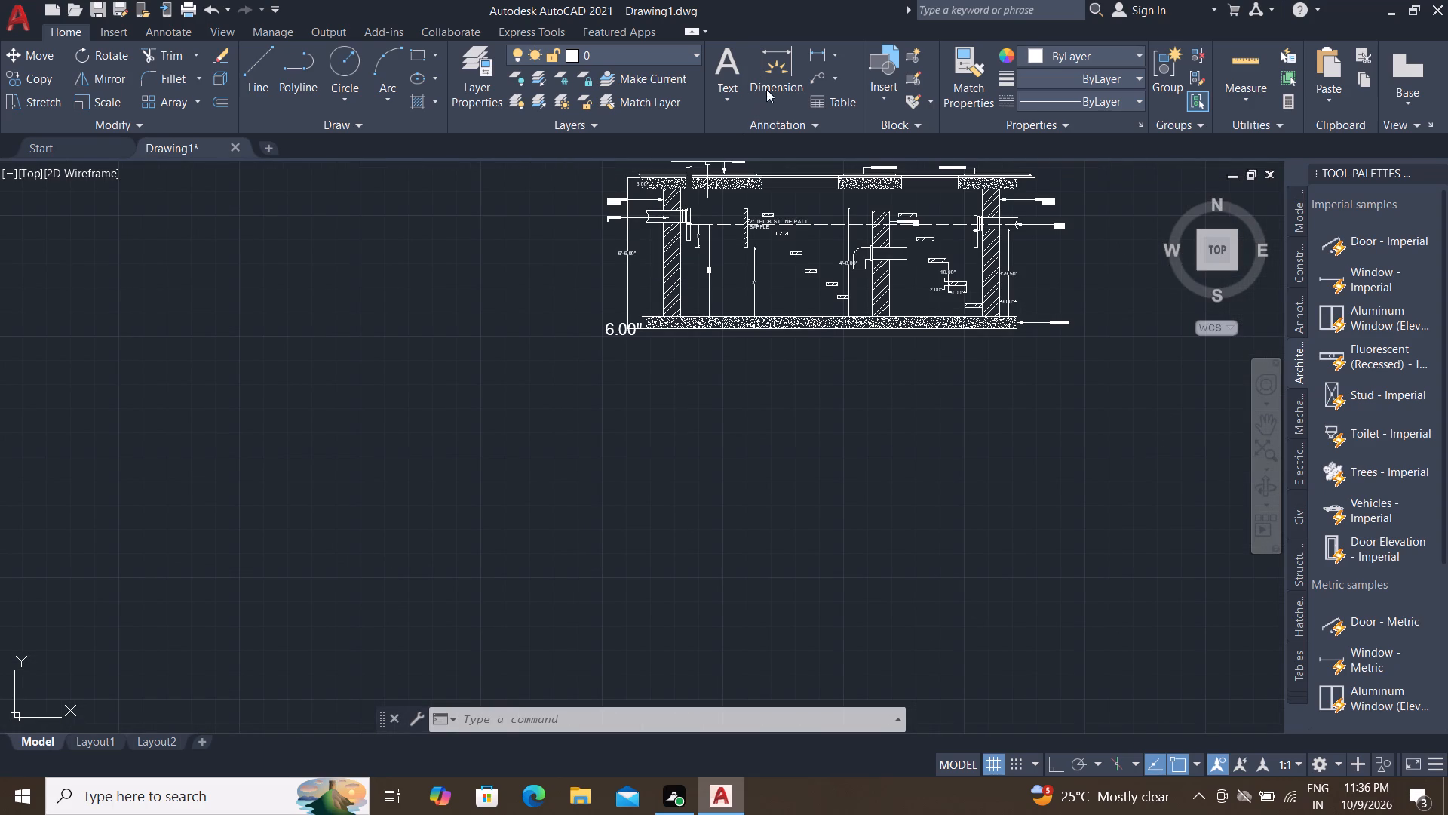
click(953, 86)
scroll(587, 238, up, 1)
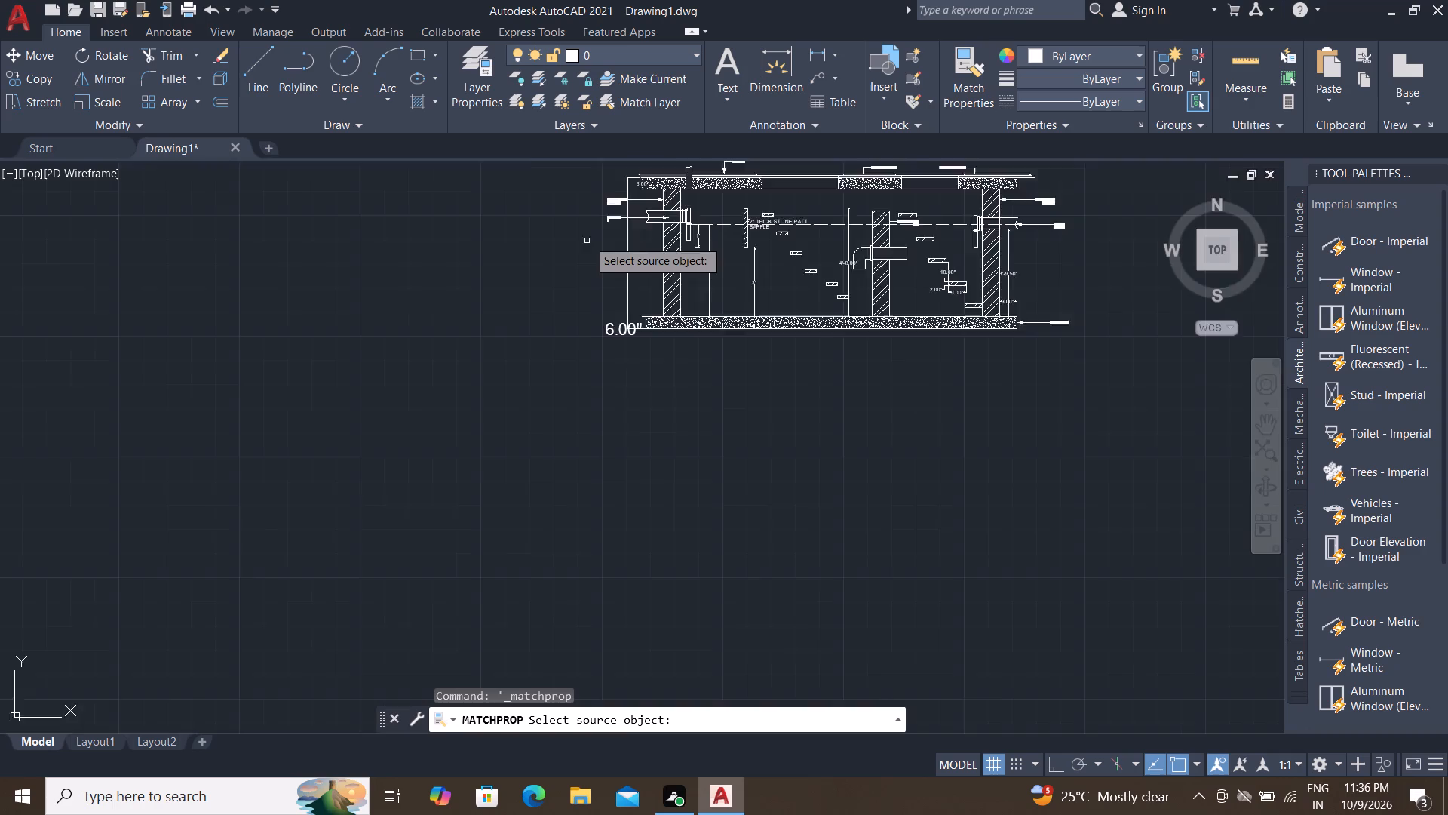
scroll(588, 238, up, 1)
click(678, 276)
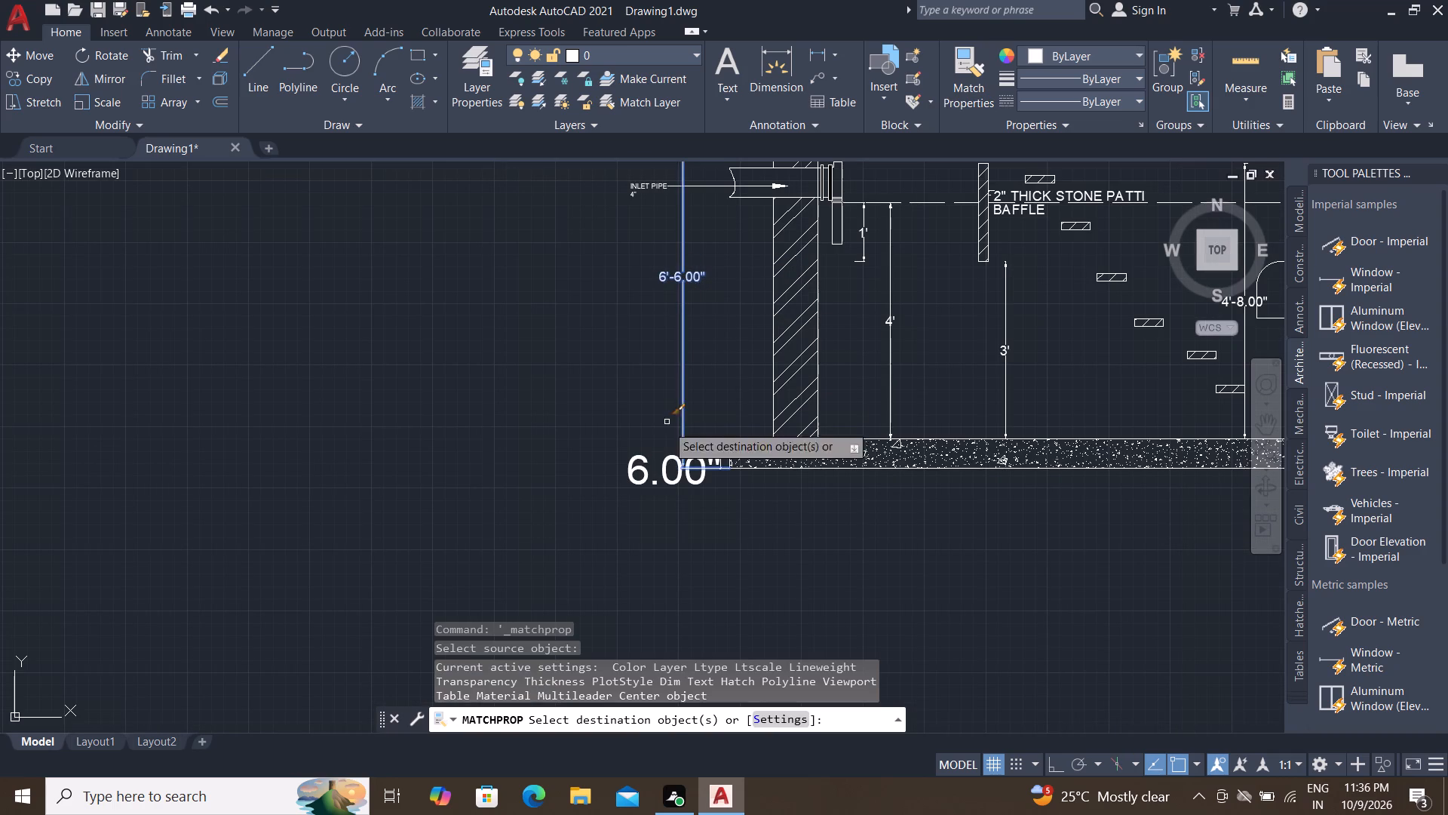
click(663, 480)
key(Escape)
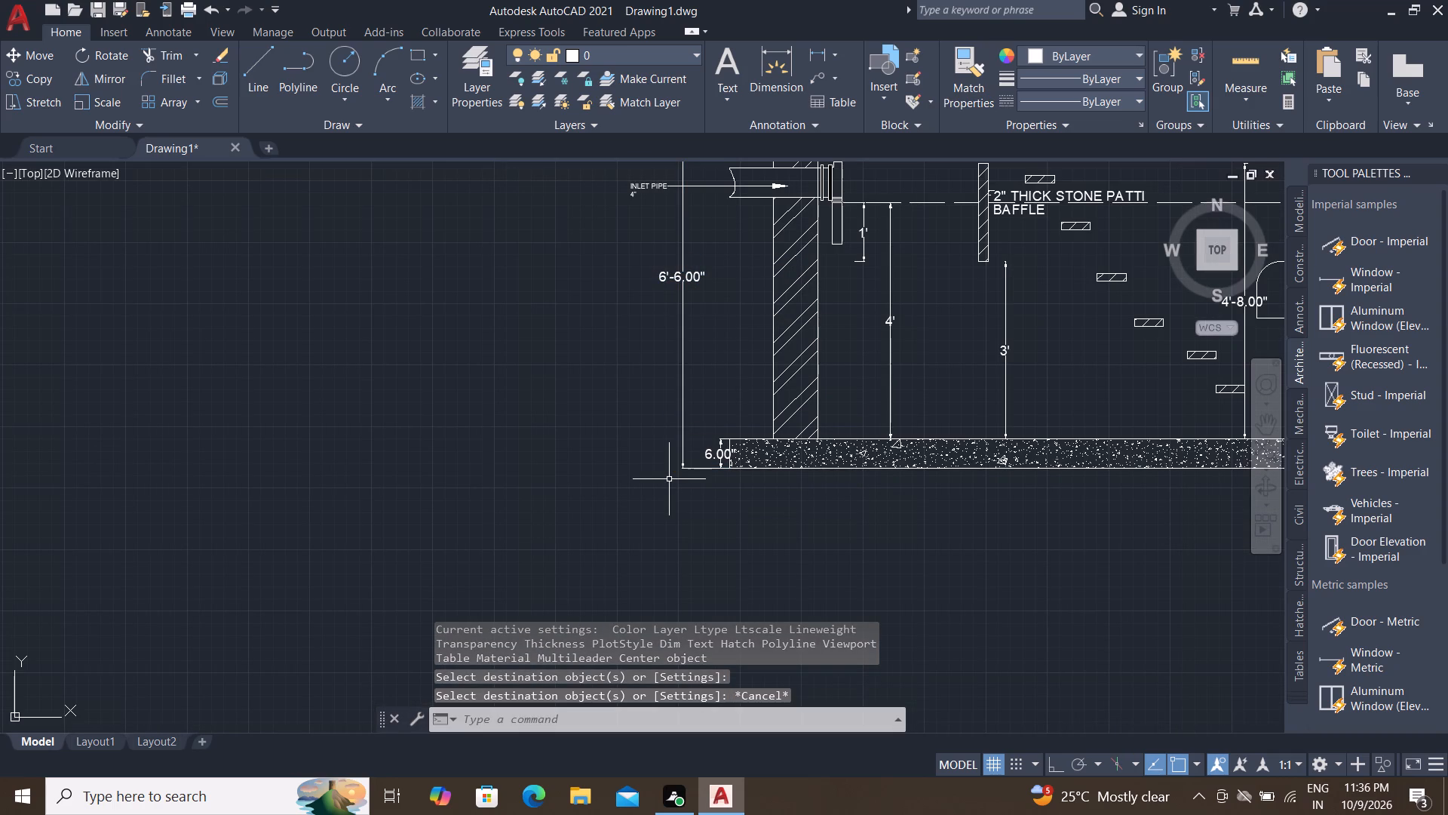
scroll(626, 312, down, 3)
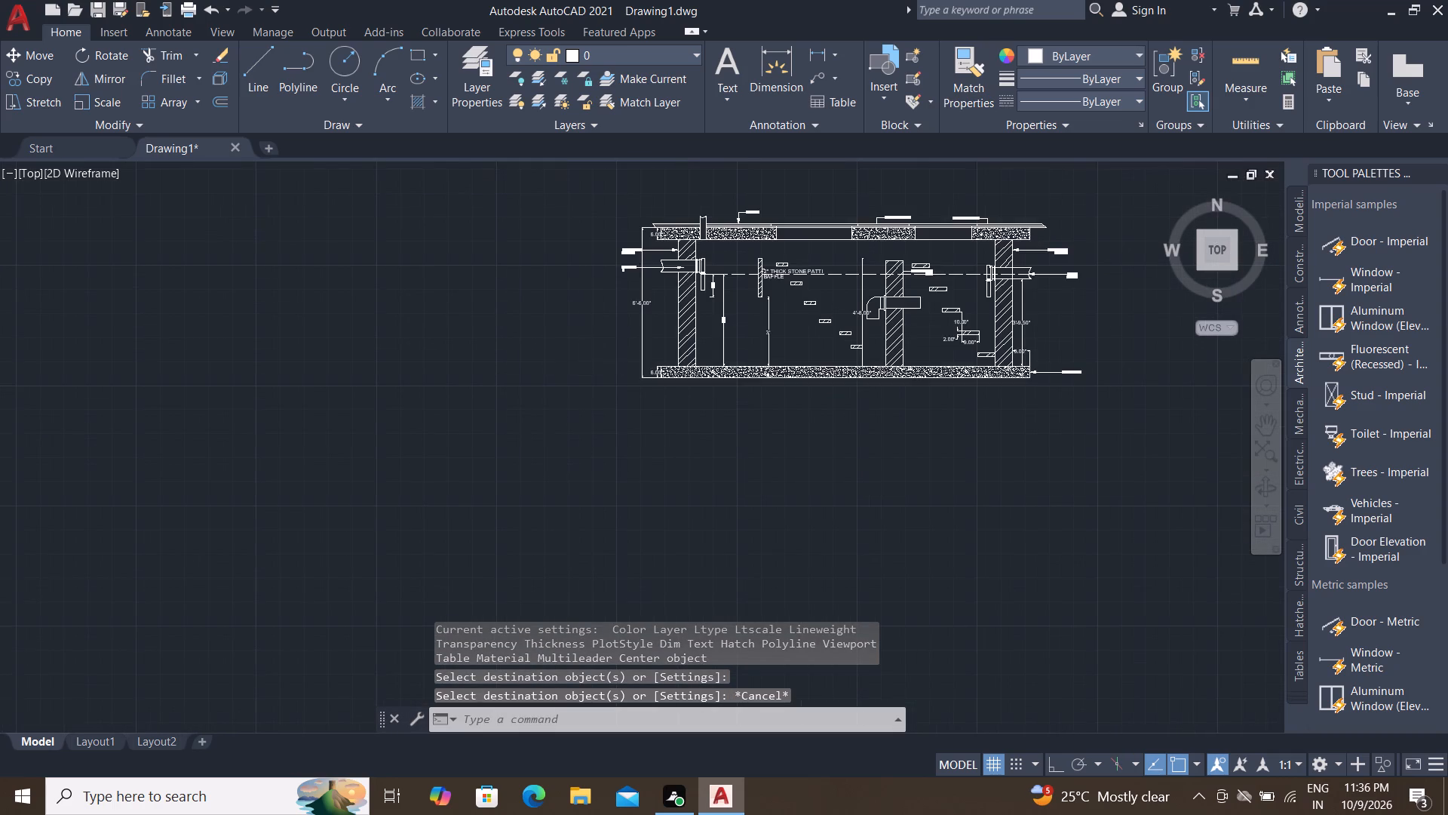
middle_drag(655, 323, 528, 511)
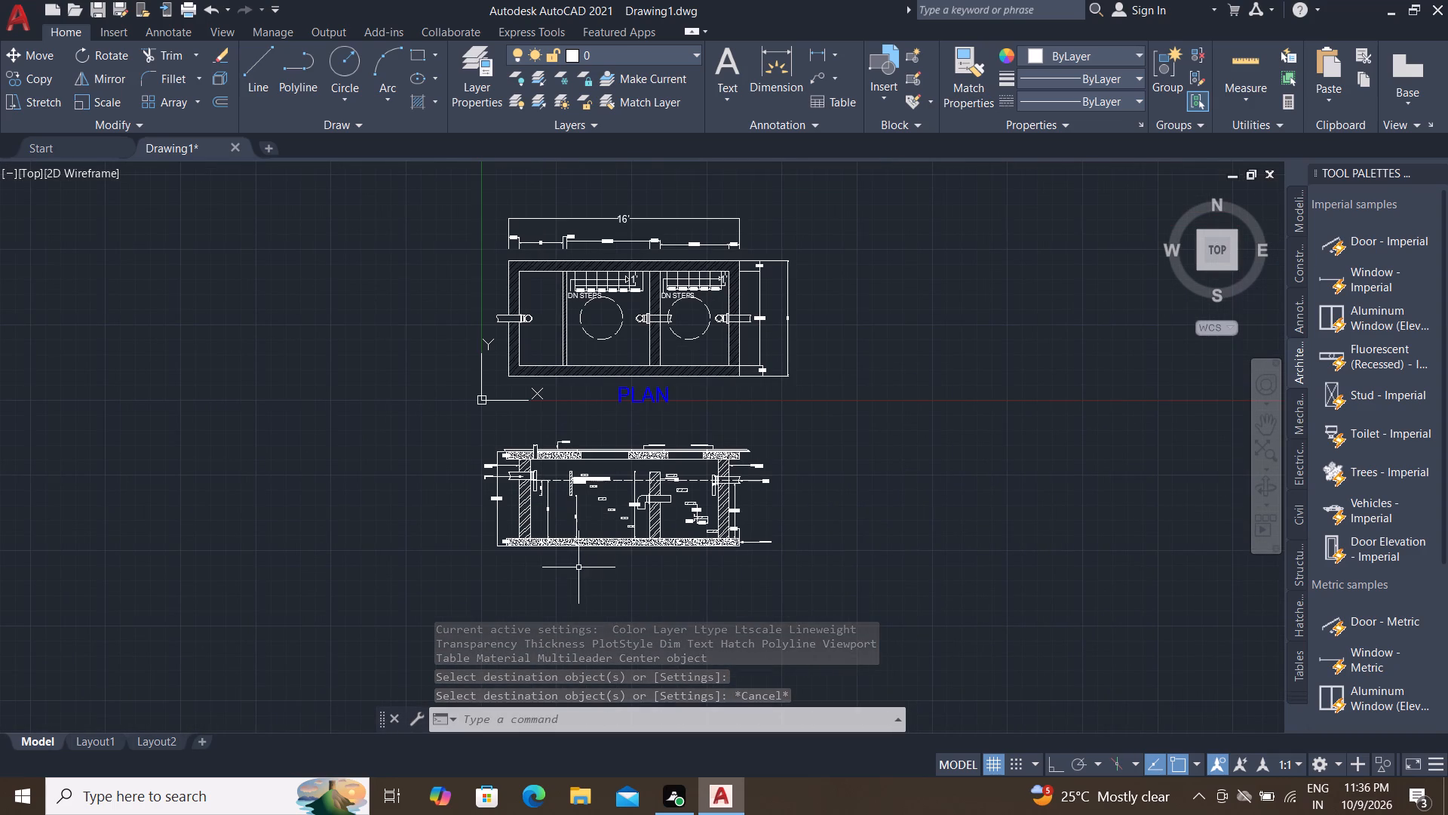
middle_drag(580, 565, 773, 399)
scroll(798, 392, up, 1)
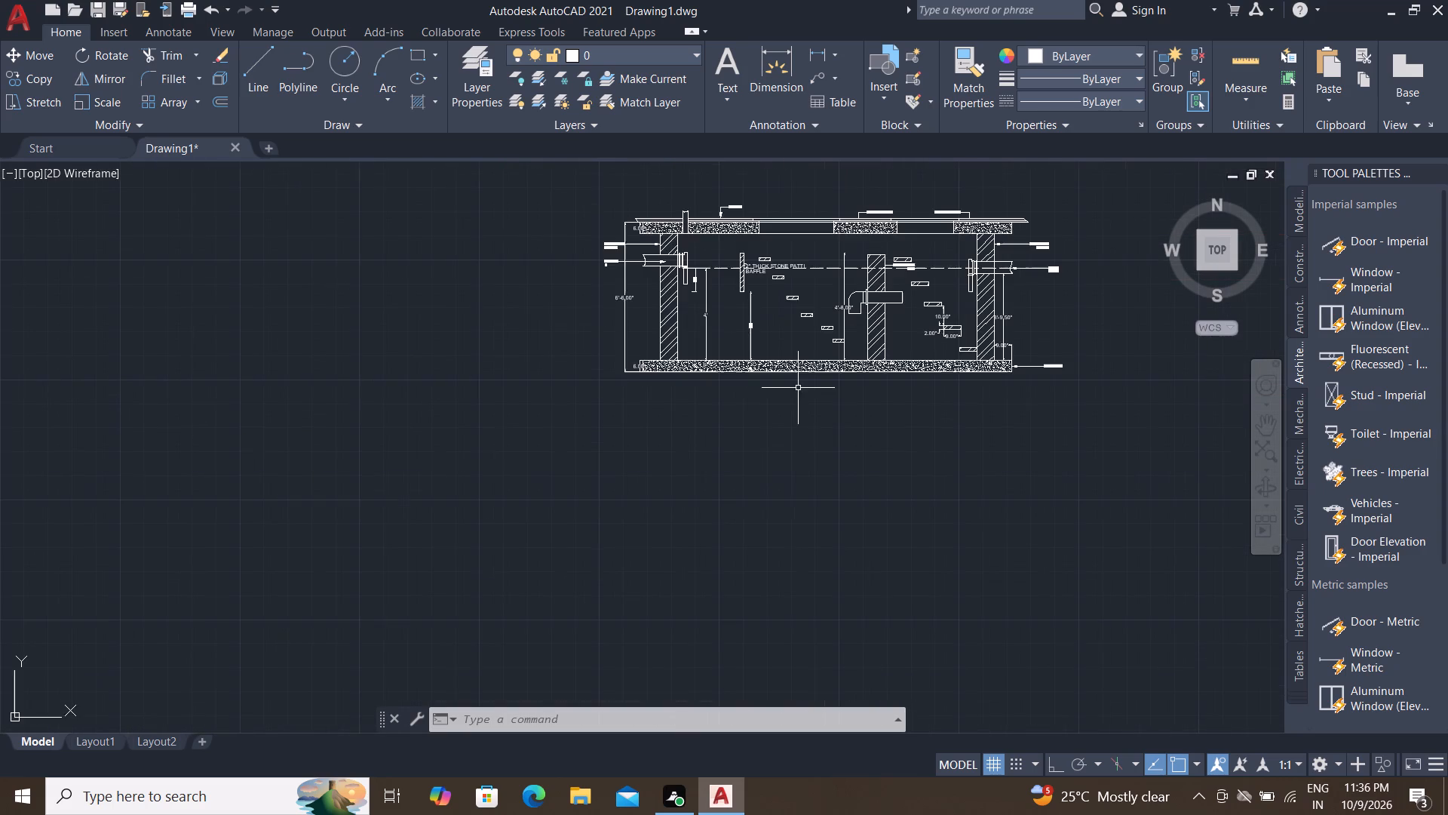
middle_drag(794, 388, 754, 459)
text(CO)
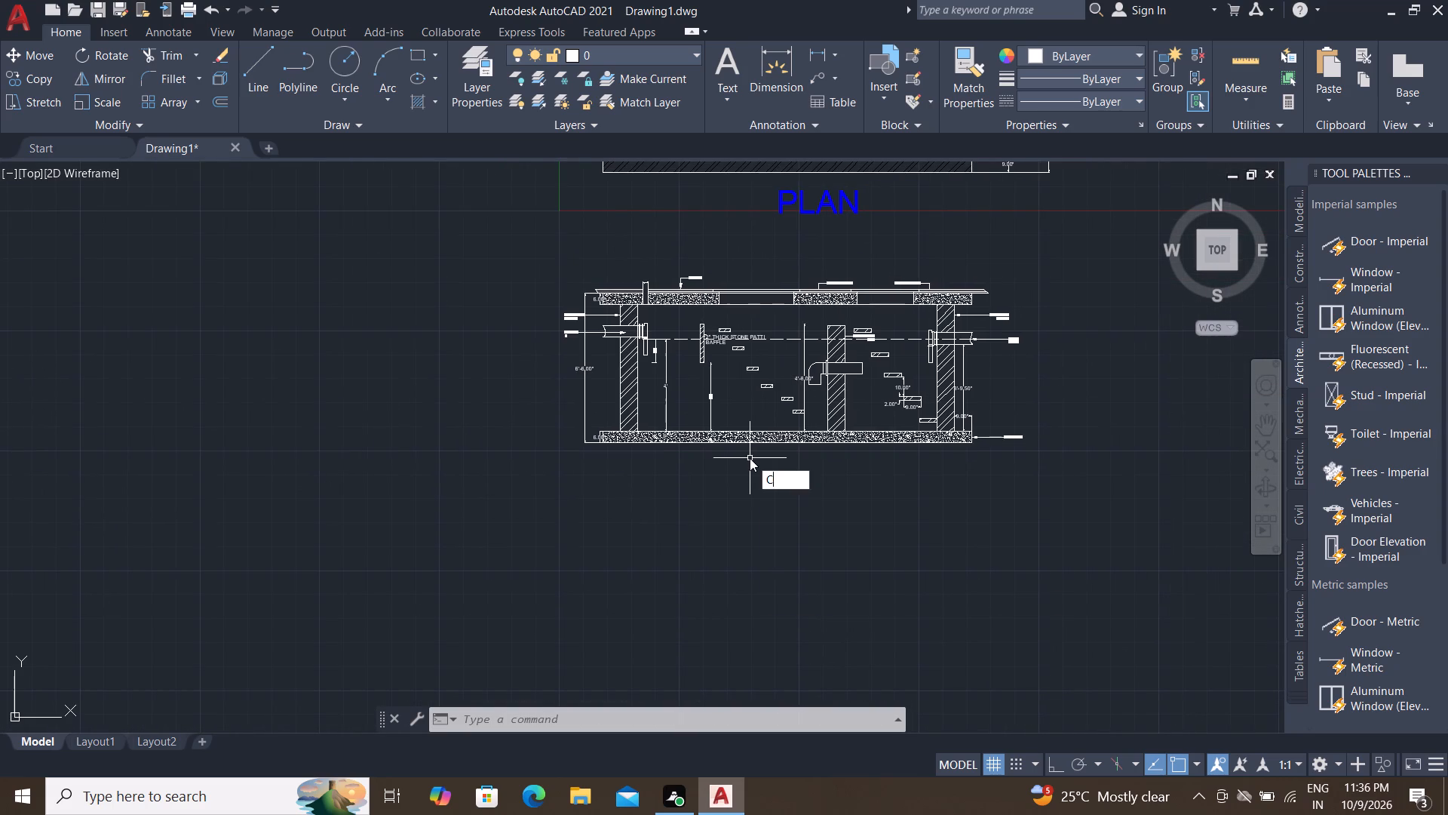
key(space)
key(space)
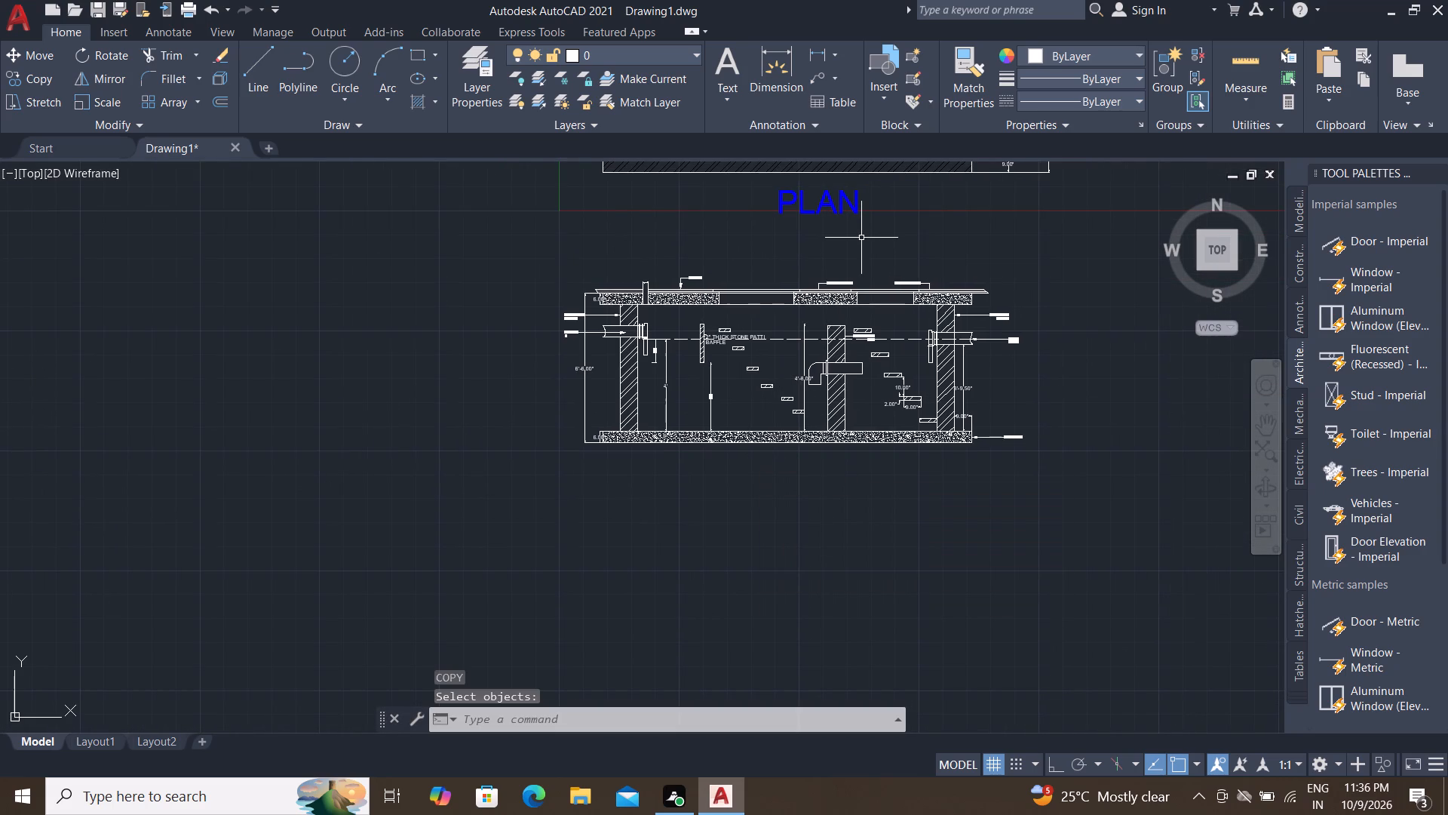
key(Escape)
Copy the blue PLAN title to just below the base slab of the tank section.
text(CO)
key(space)
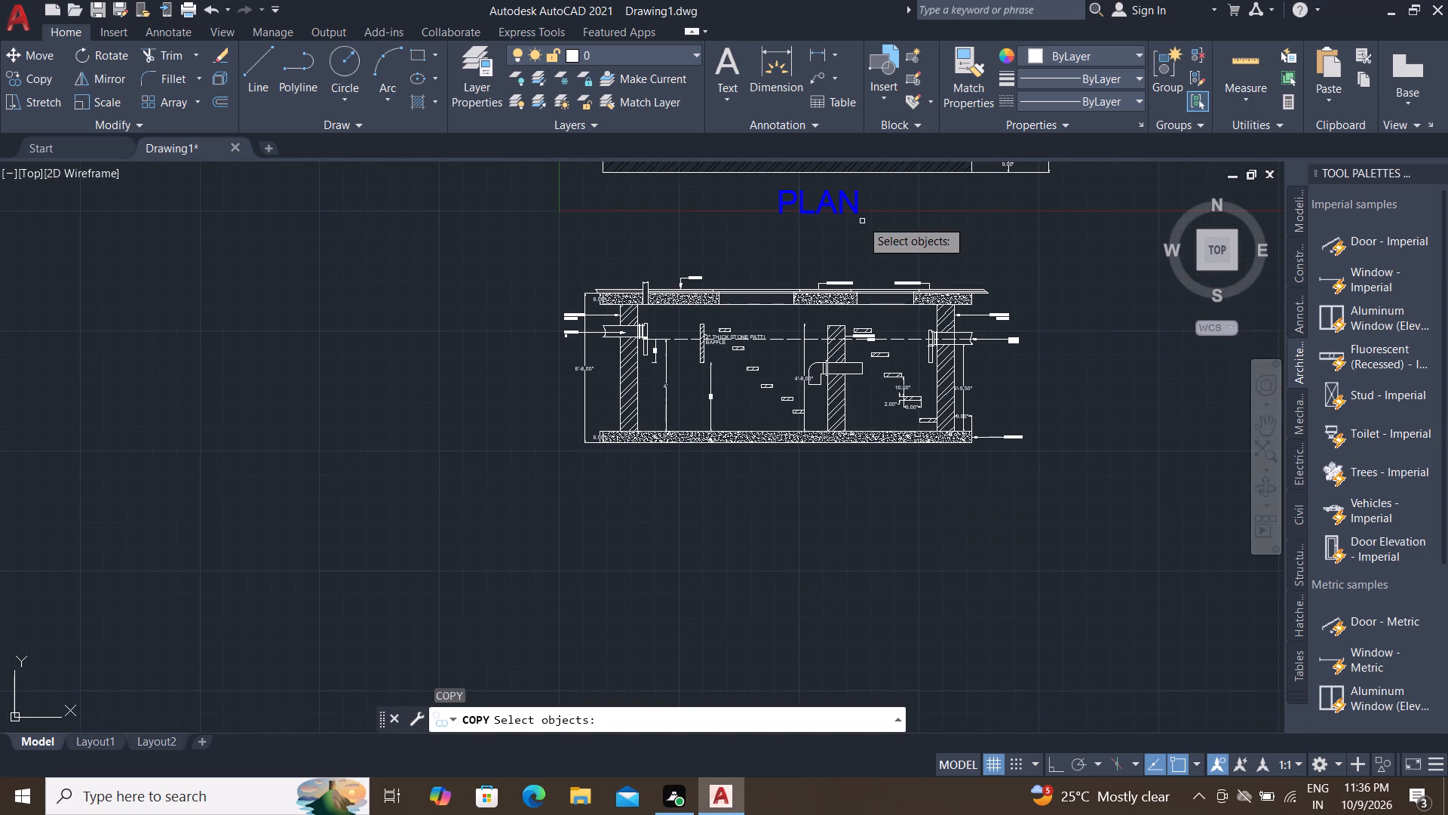
click(857, 198)
right_click(840, 213)
click(845, 206)
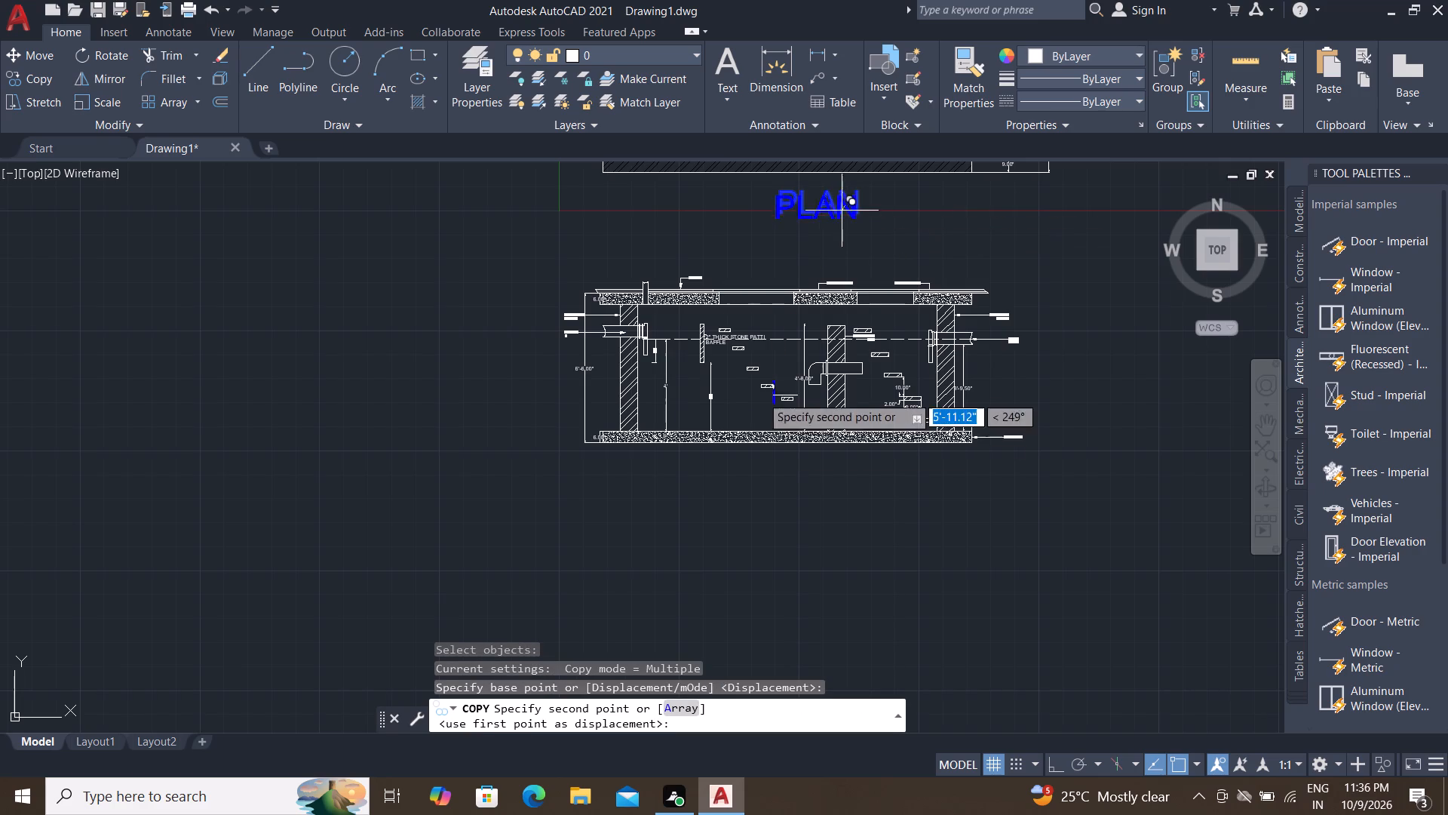
click(777, 474)
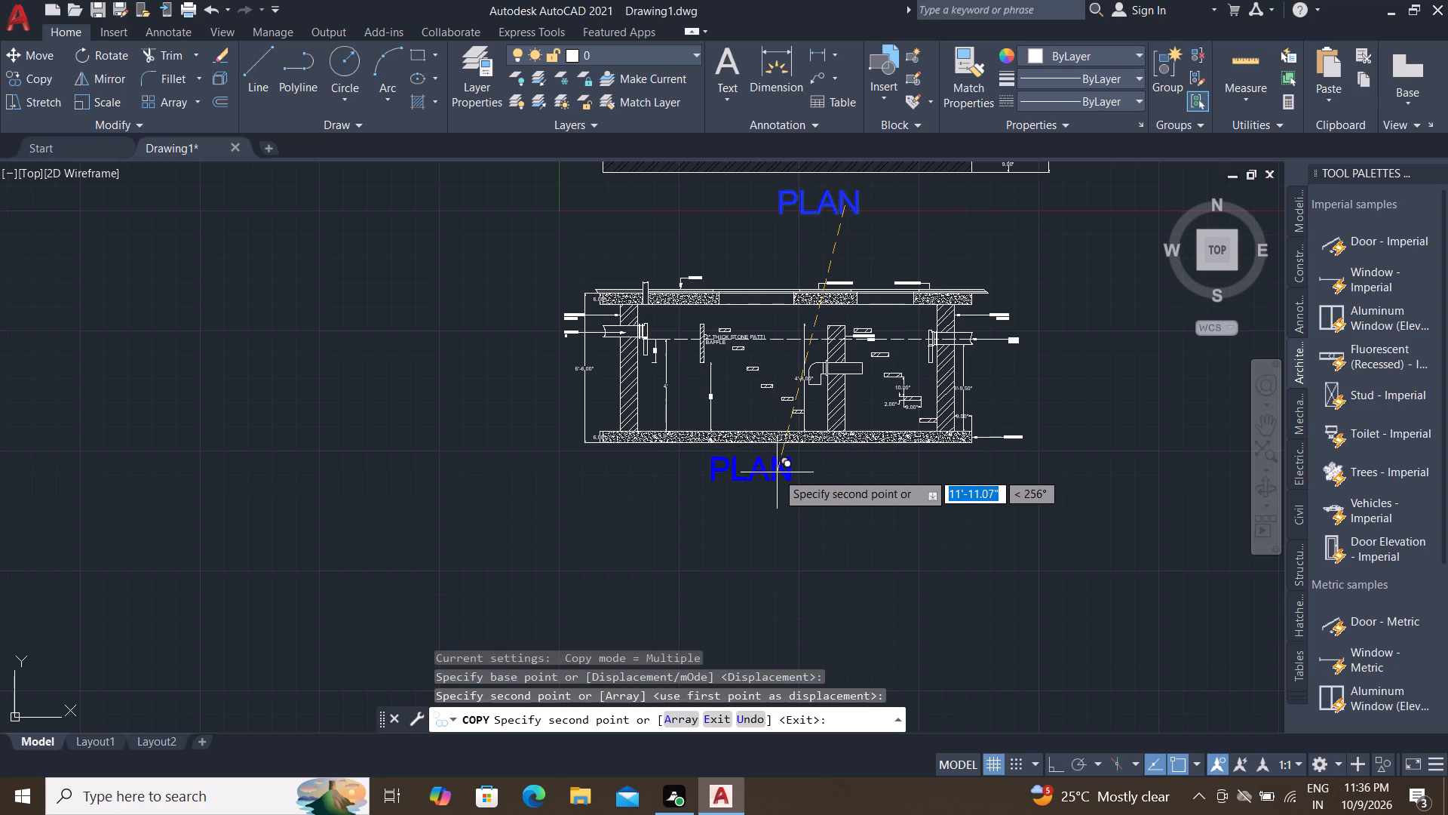
key(Escape)
Change the copied title's text to SECTIONAL ELEVATION OF A SEPTIC TANK.
scroll(771, 463, up, 2)
triple_click(772, 457)
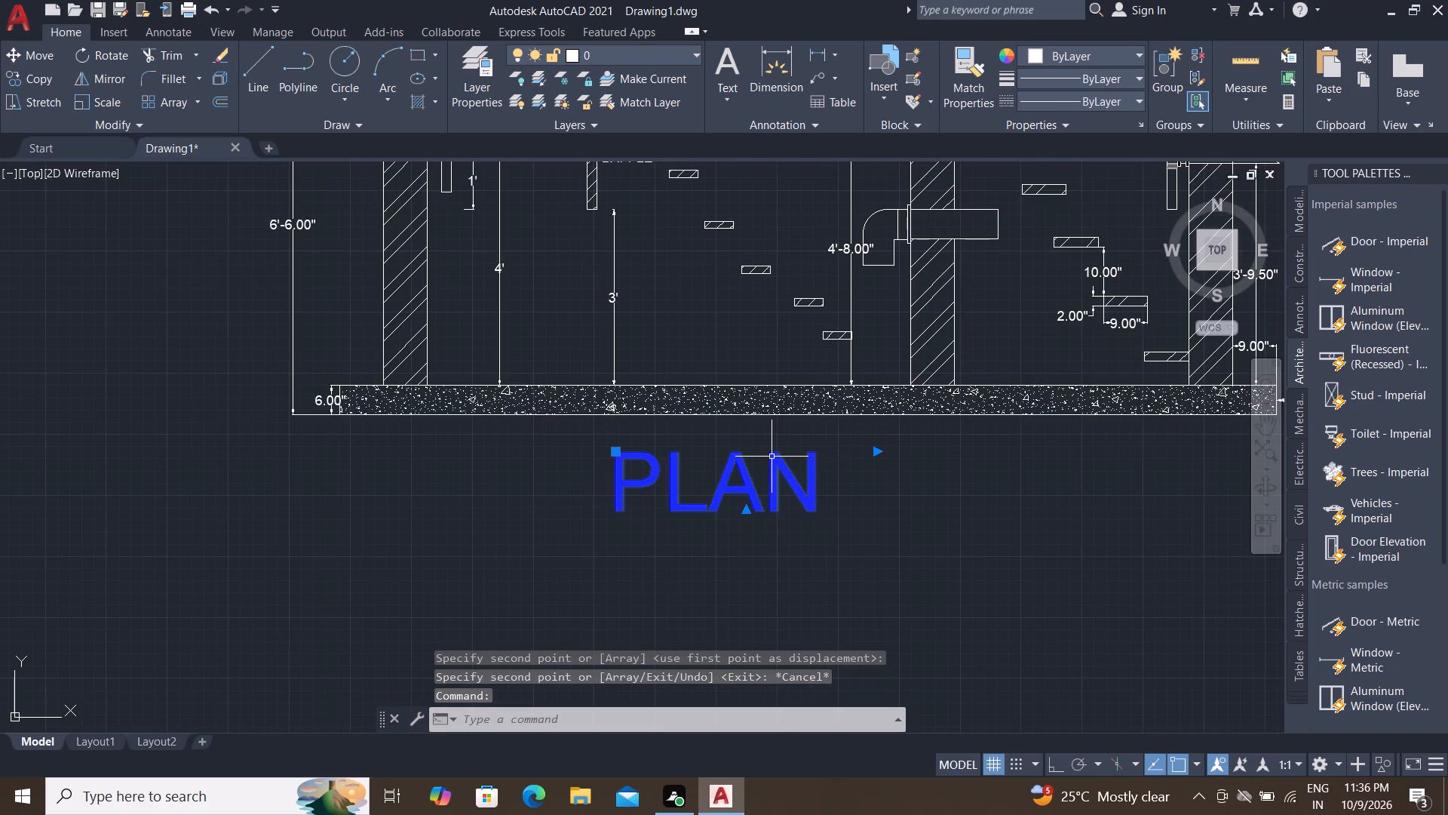
click(839, 474)
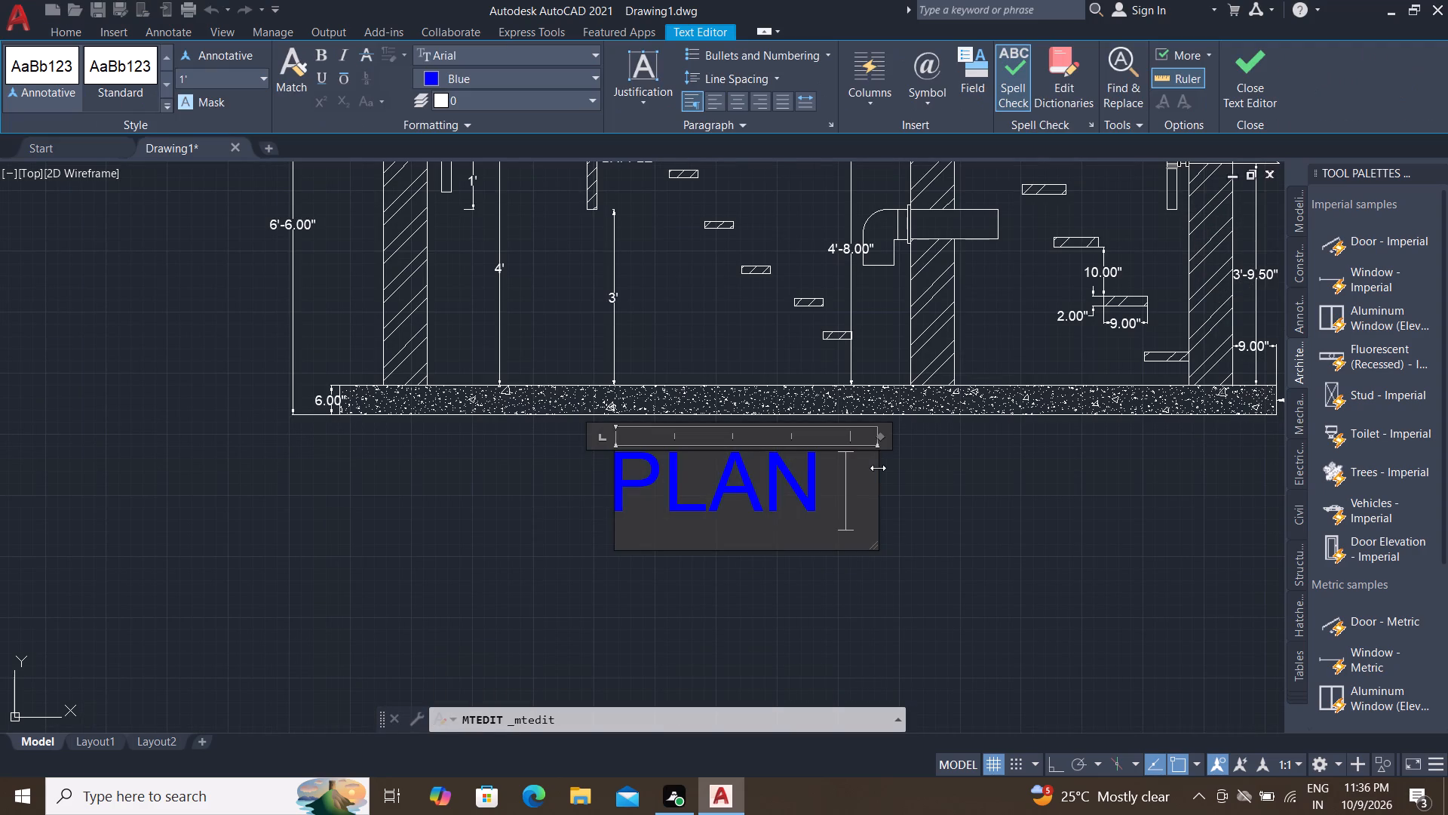
key(BackSpace)
key(BackSpace)
key(BackSpace)
key(BackSpace)
key(BackSpace)
key(BackSpace)
key(BackSpace)
key(BackSpace)
key(BackSpace)
key(BackSpace)
key(BackSpace)
text(SECTIO)
key(n)
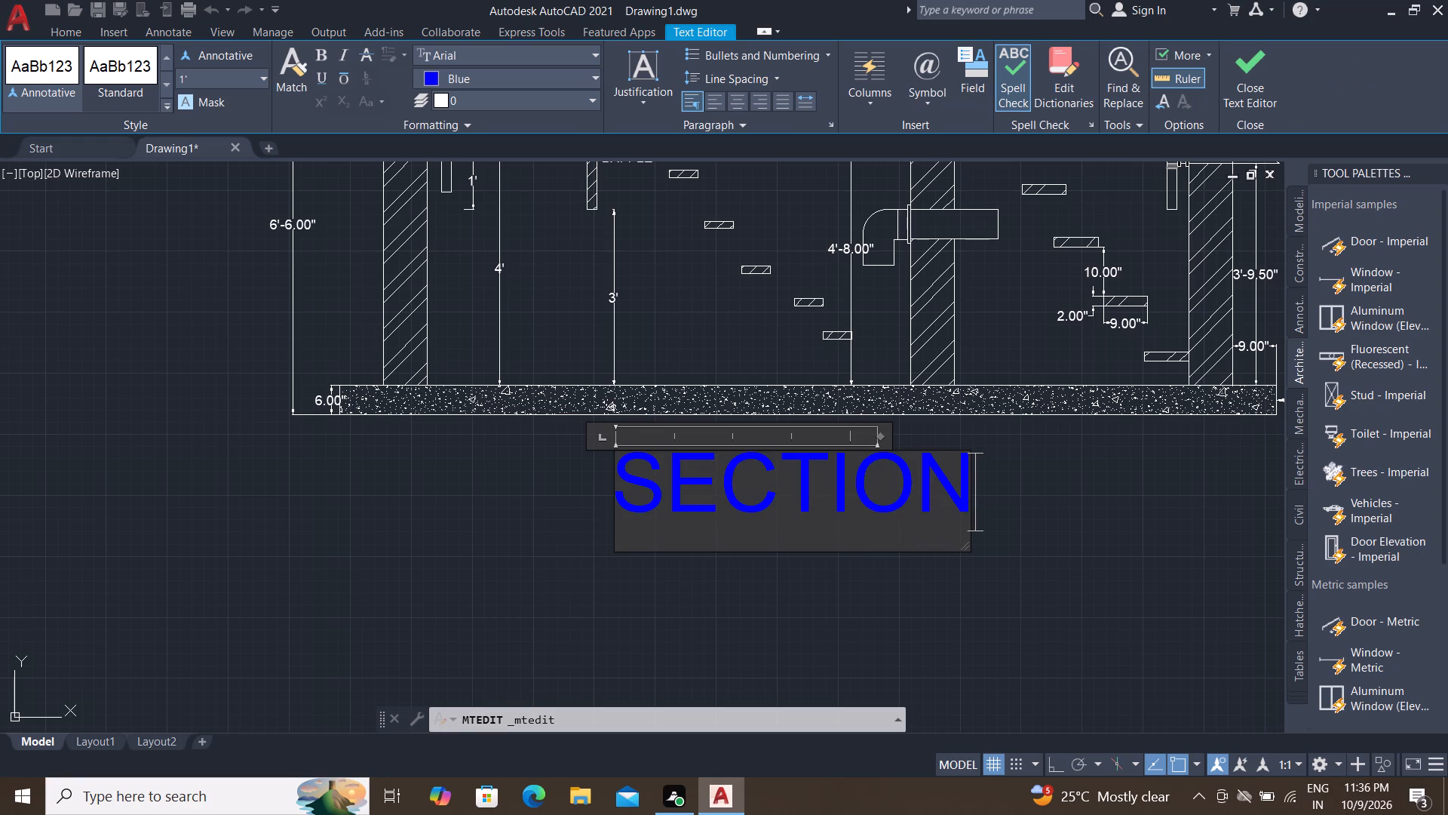
key(a)
text(L)
key(space)
text(ELEVATION O)
text(F A)
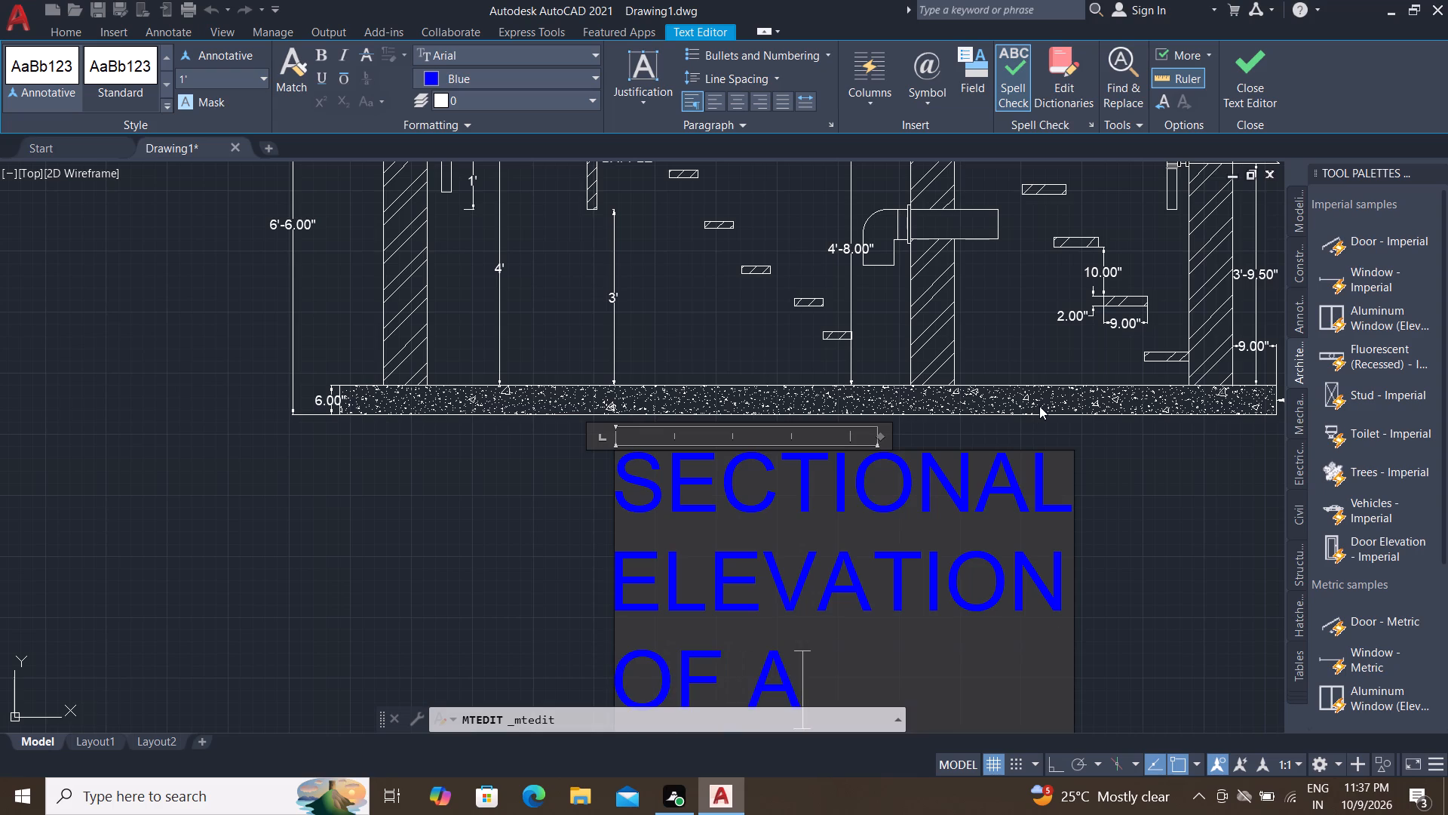
key(space)
text(SEPTI)
key(v)
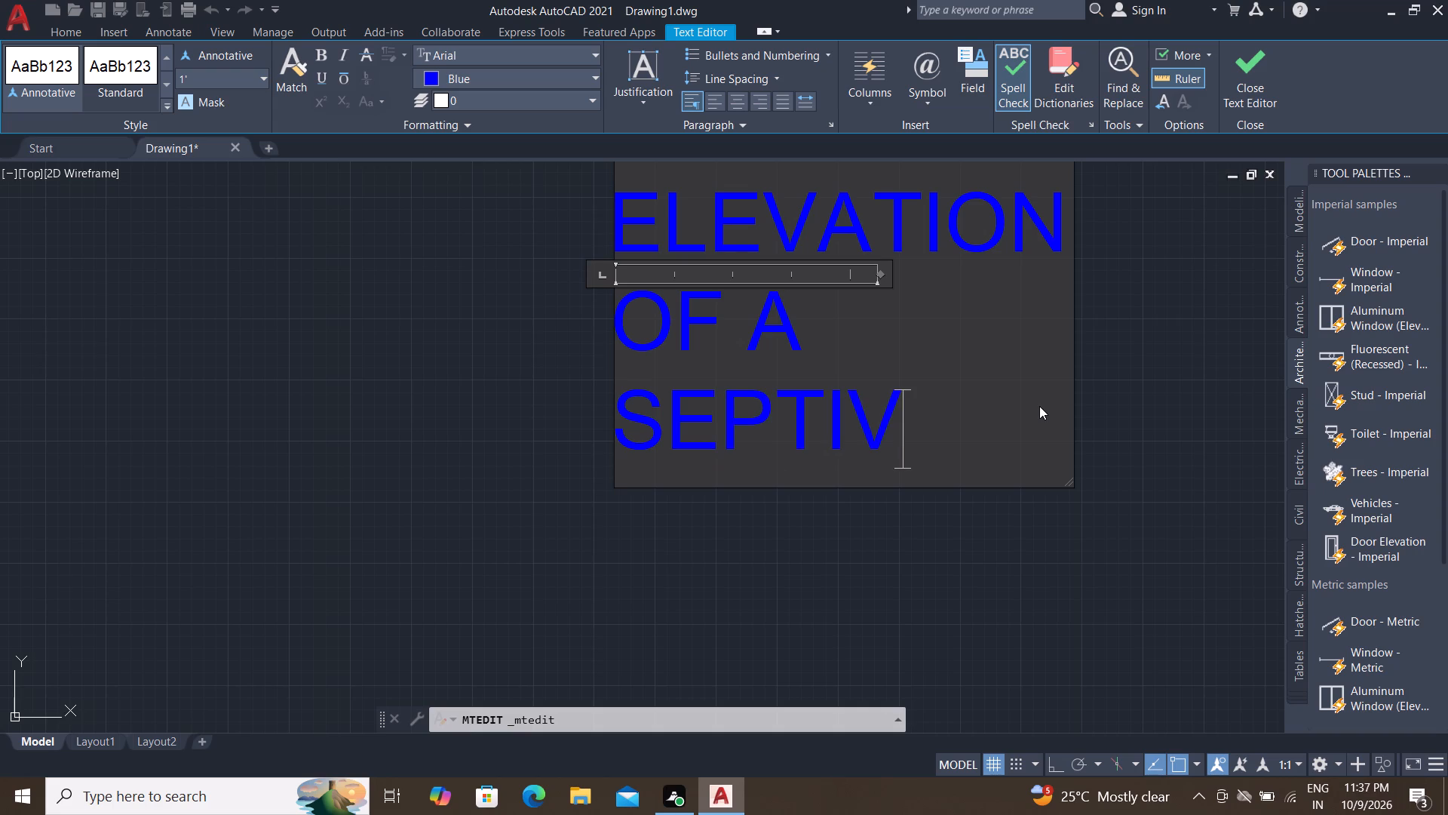
key(BackSpace)
text(C)
key(space)
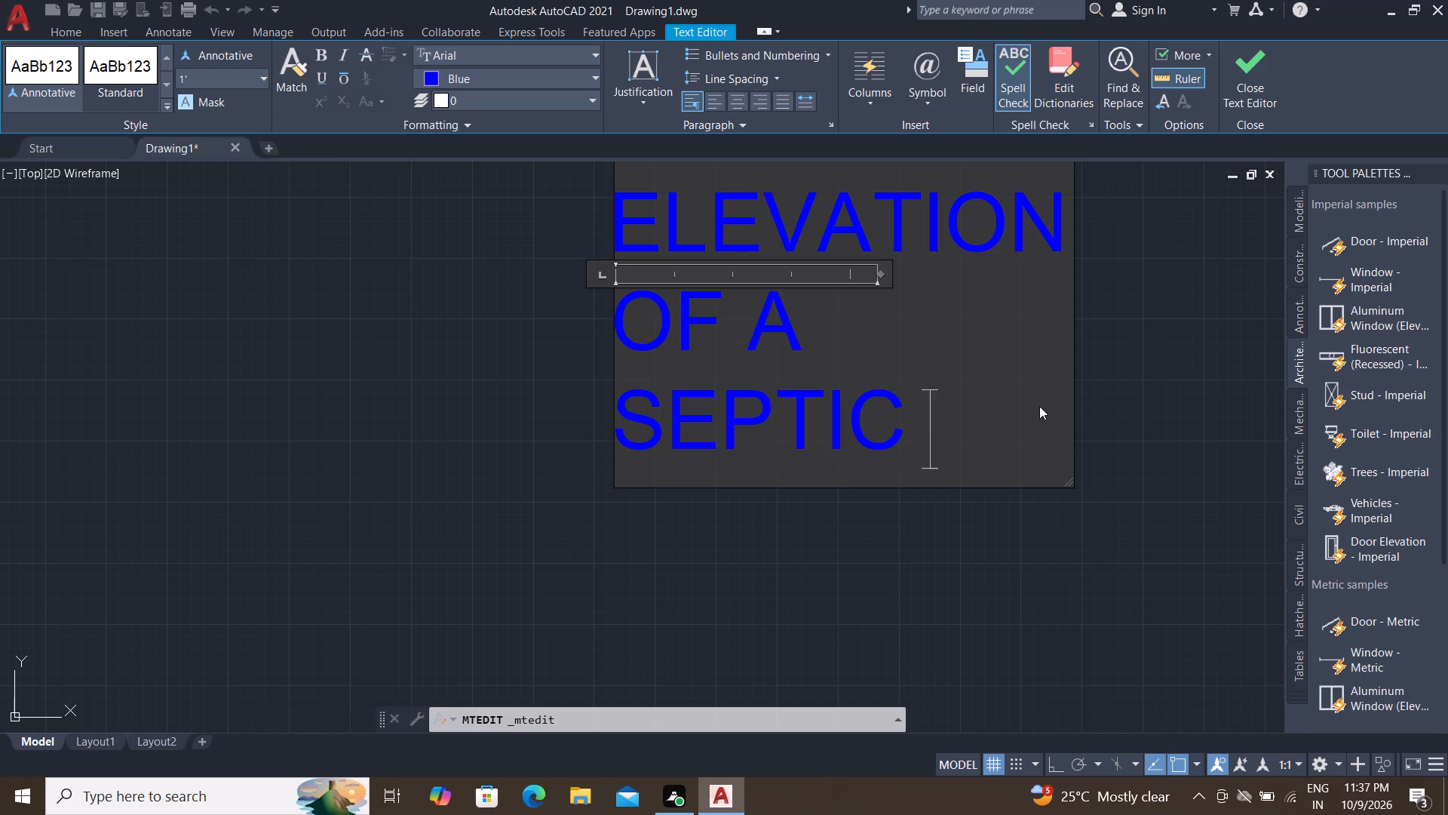
text(TANK)
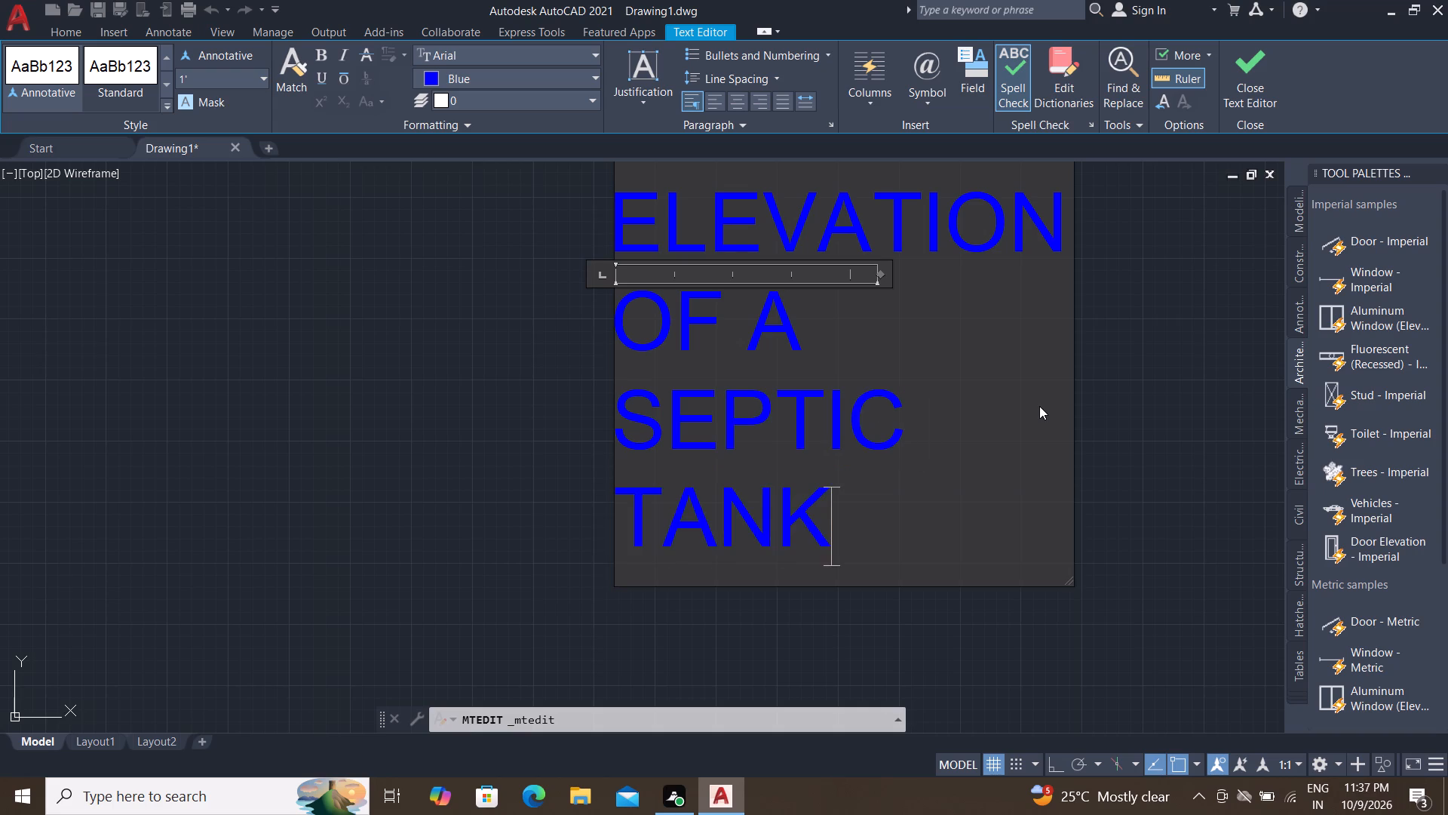
key(space)
click(1119, 326)
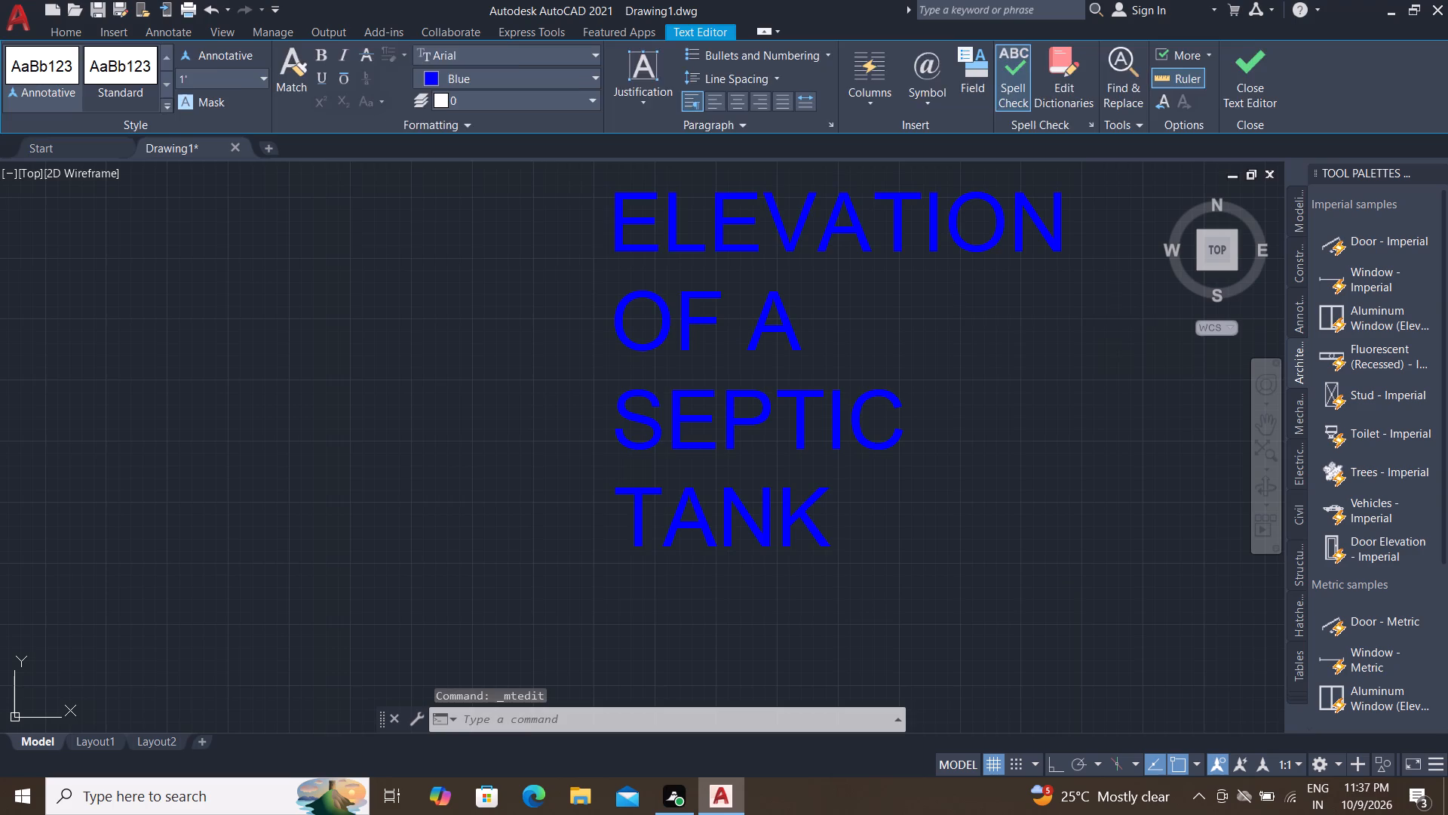
Widen the section title's text frame so the whole title fits on a single line.
scroll(575, 411, down, 2)
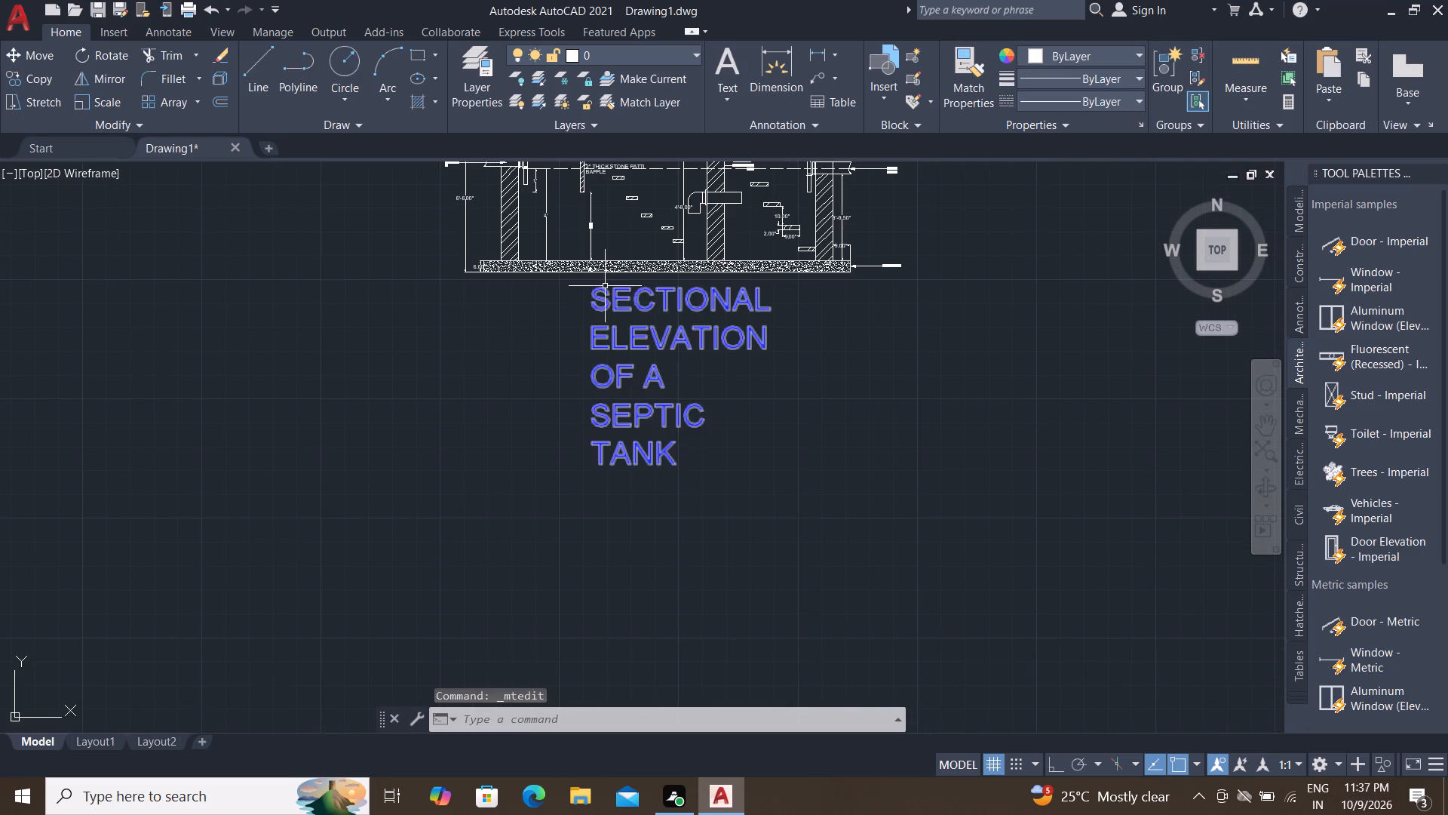
click(605, 286)
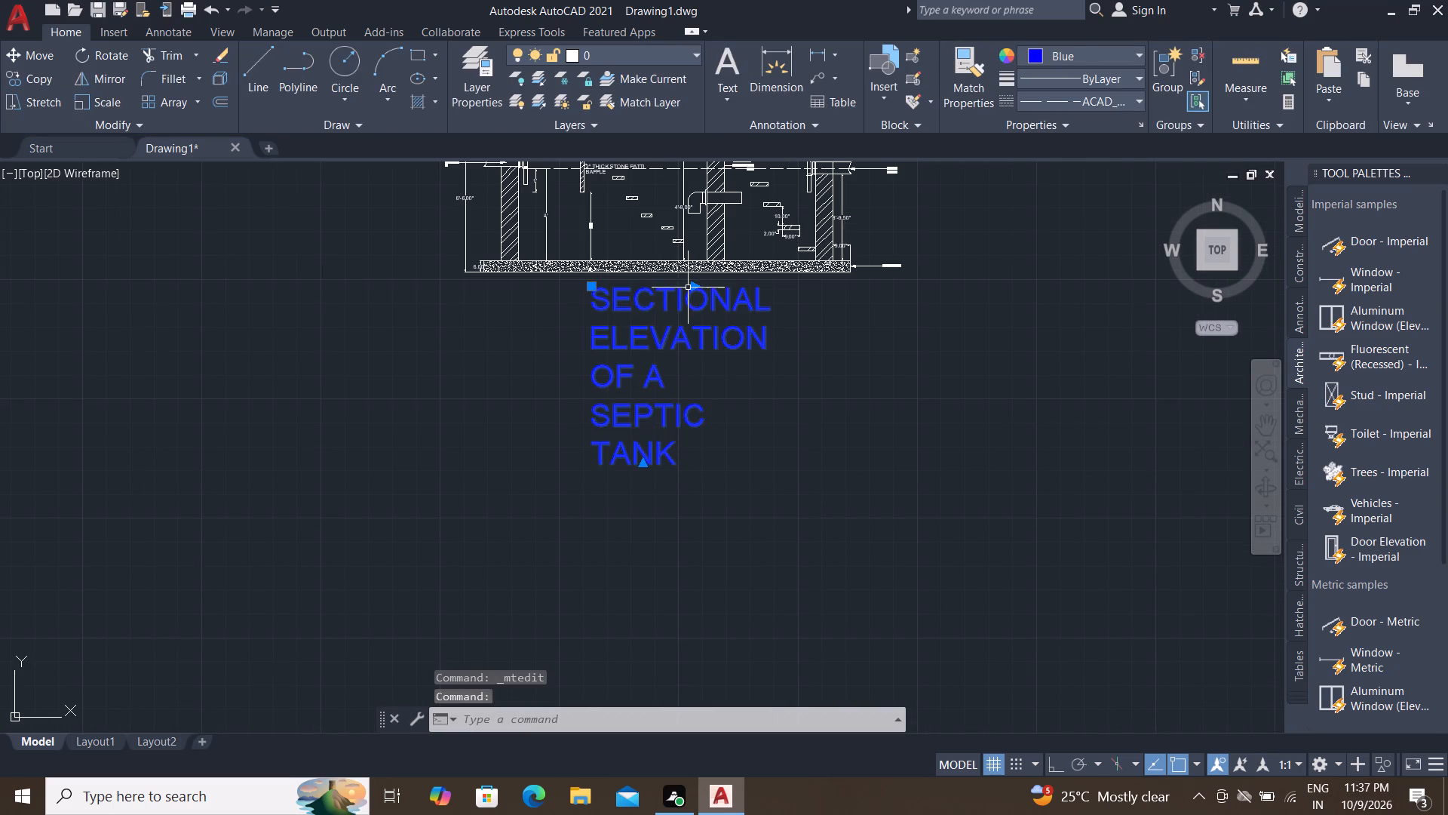
click(697, 288)
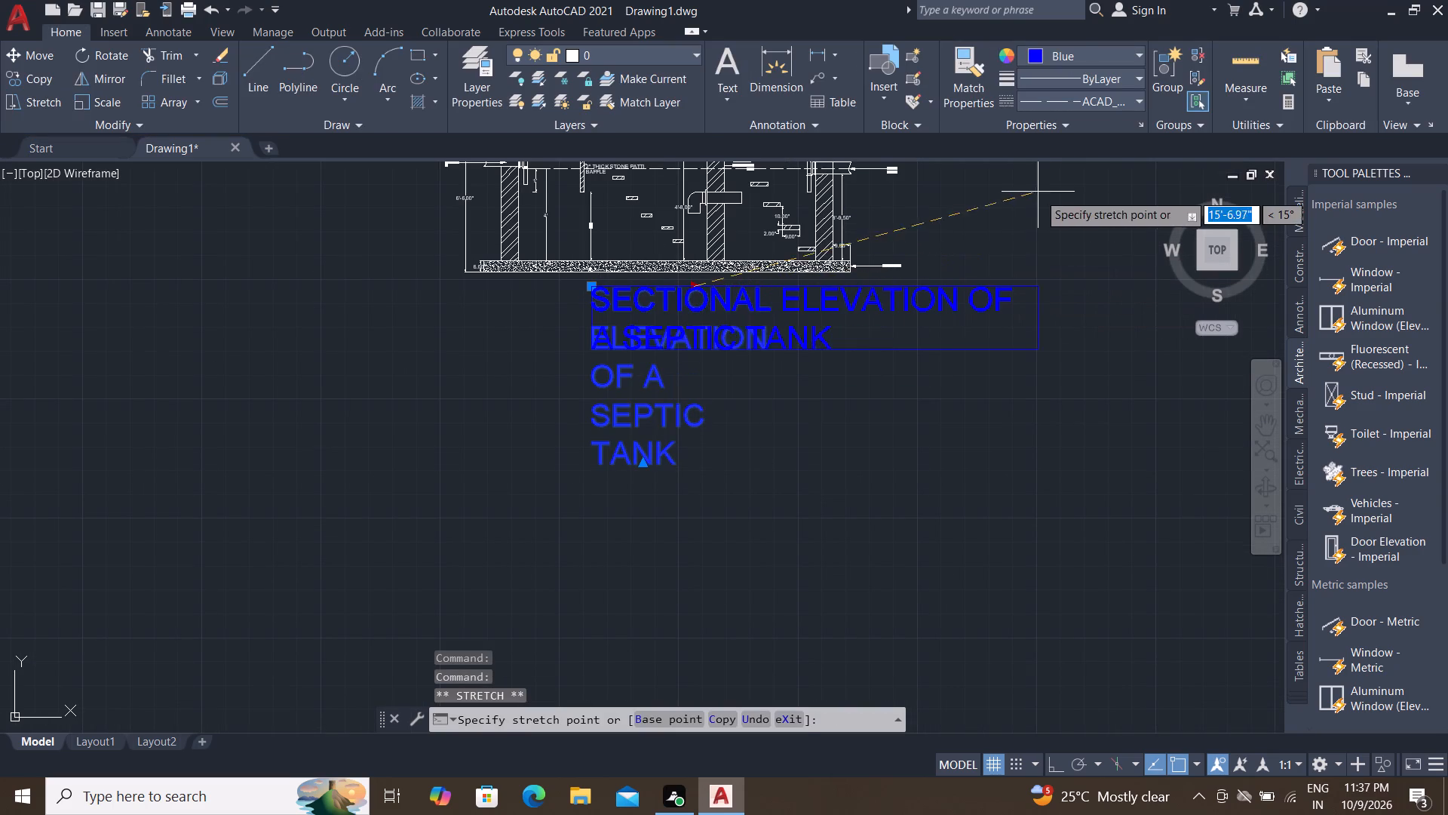
middle_drag(1163, 358, 738, 389)
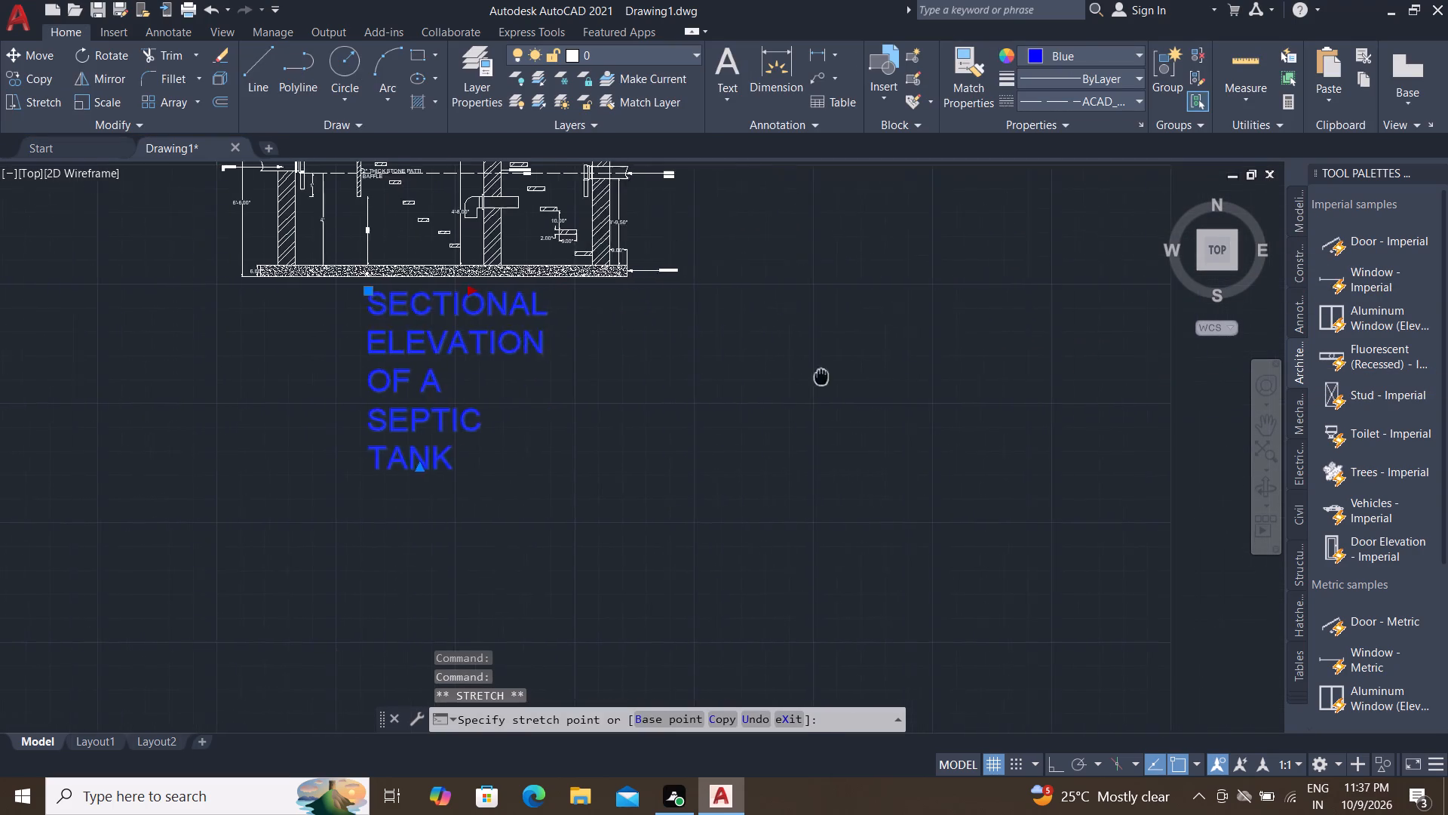
middle_drag(738, 389, 506, 434)
click(907, 414)
scroll(496, 378, down, 2)
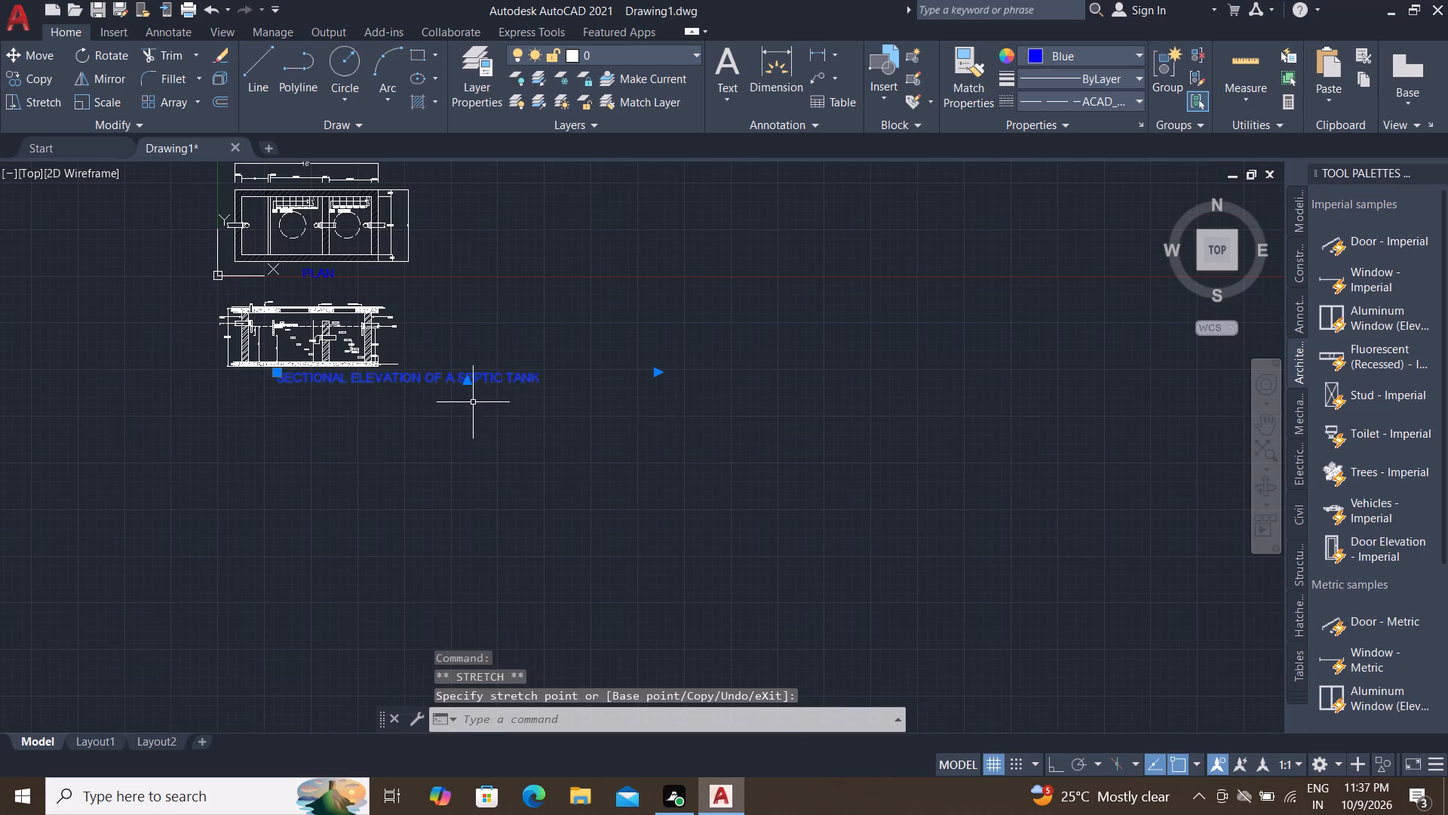
middle_drag(316, 369, 526, 383)
key(Escape)
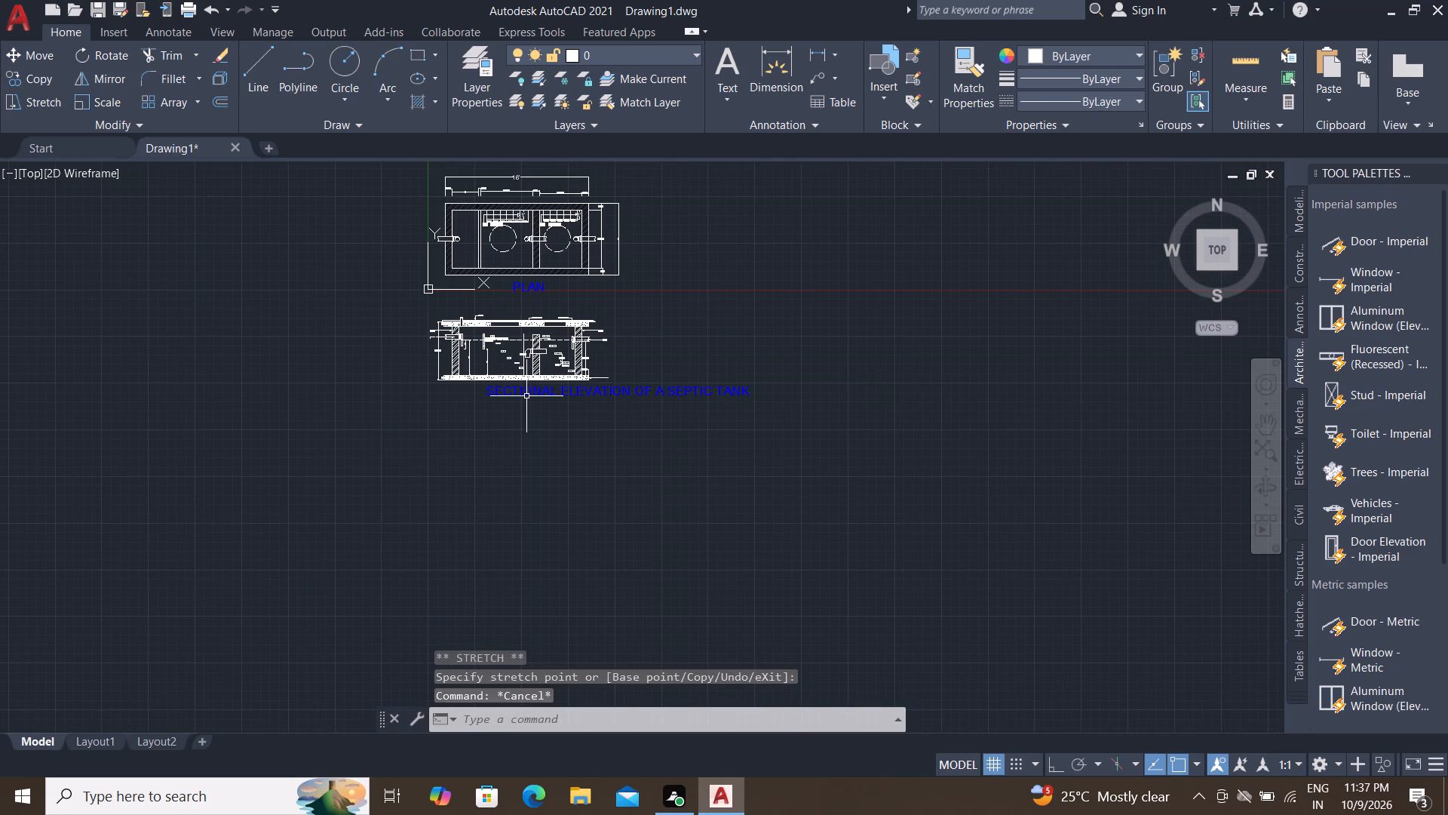
Move the section title so it sits roughly centred beneath the tank section.
click(526, 392)
text(M)
key(space)
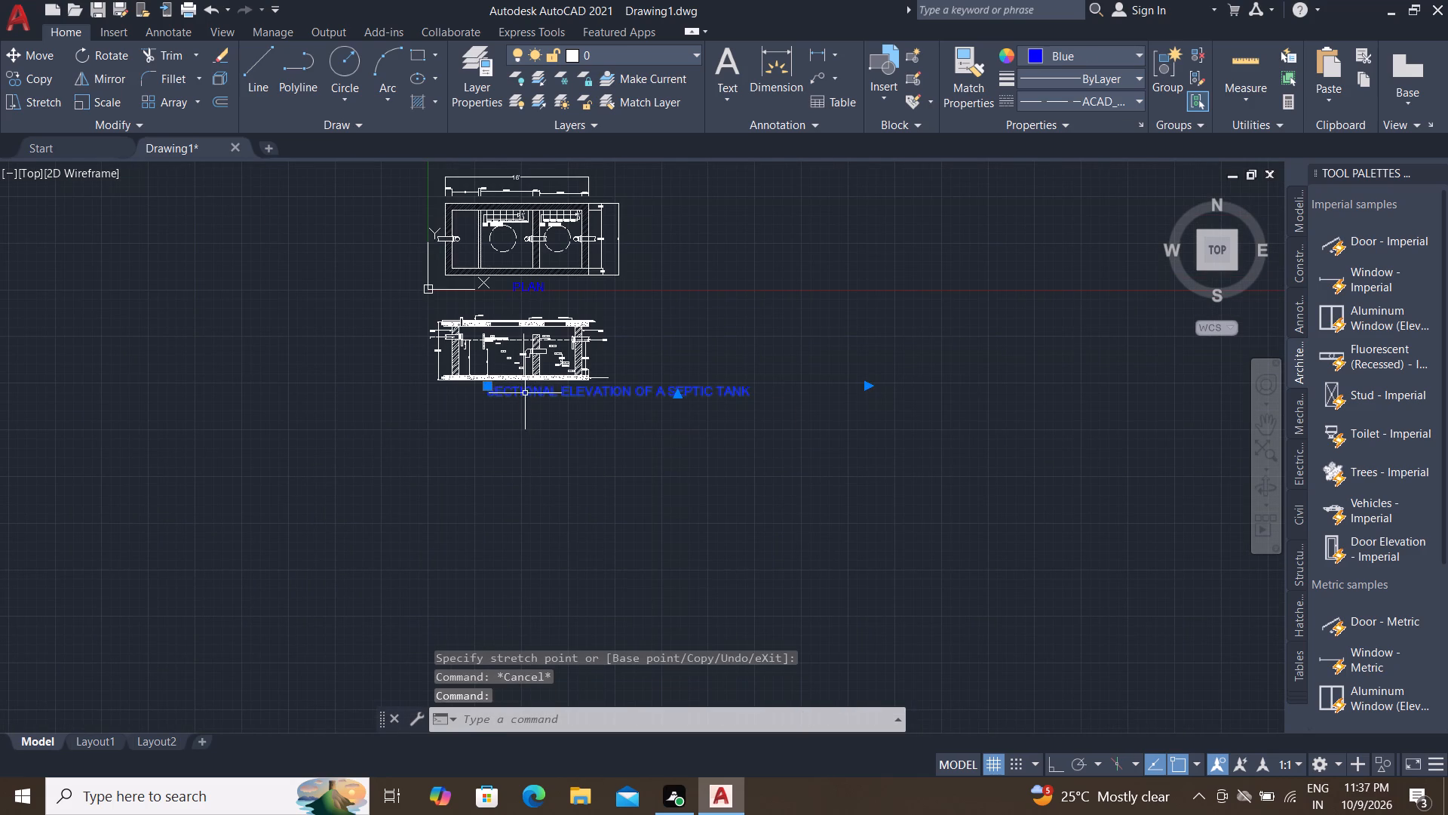
click(525, 393)
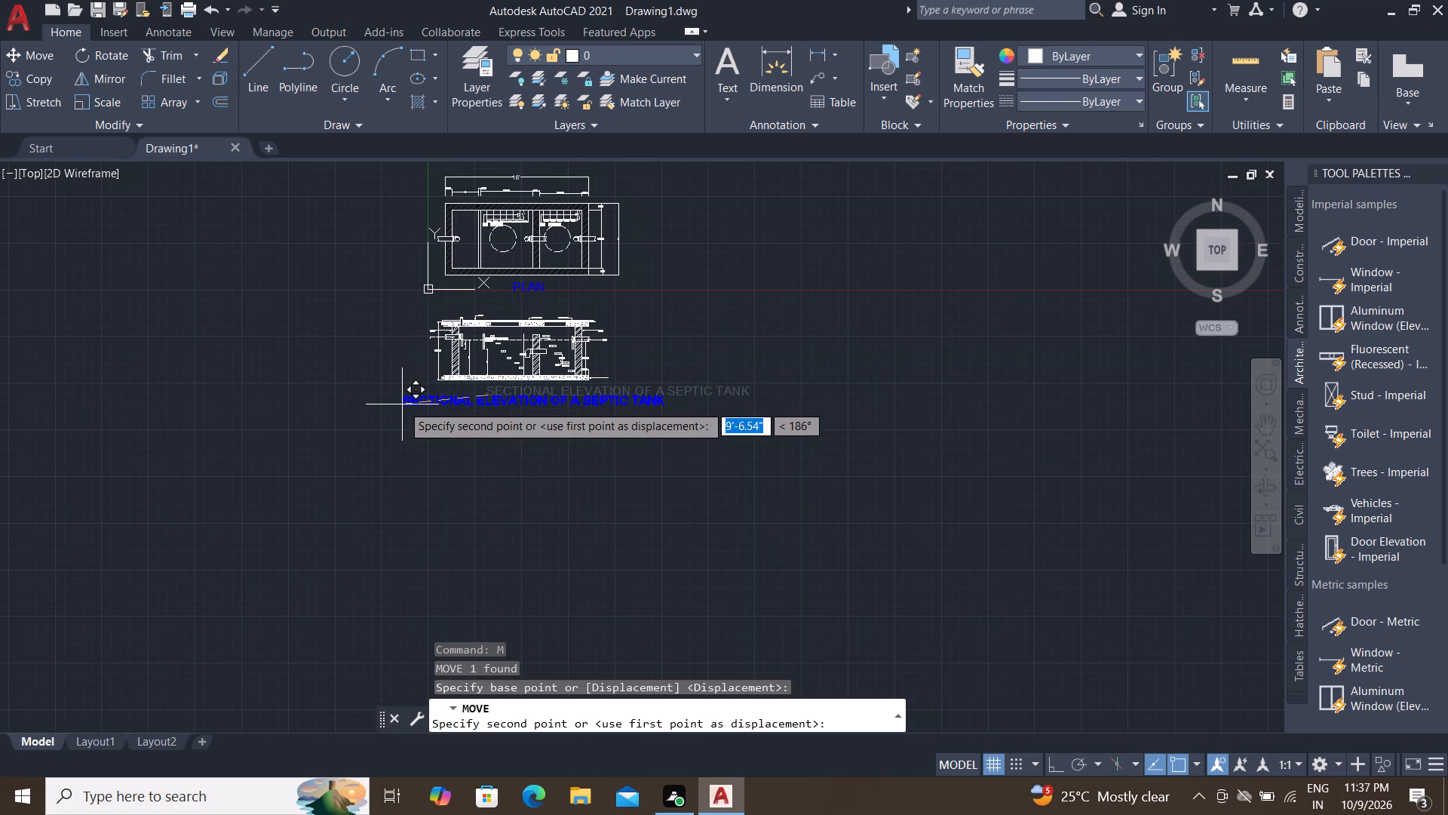
click(402, 403)
middle_drag(454, 475, 535, 583)
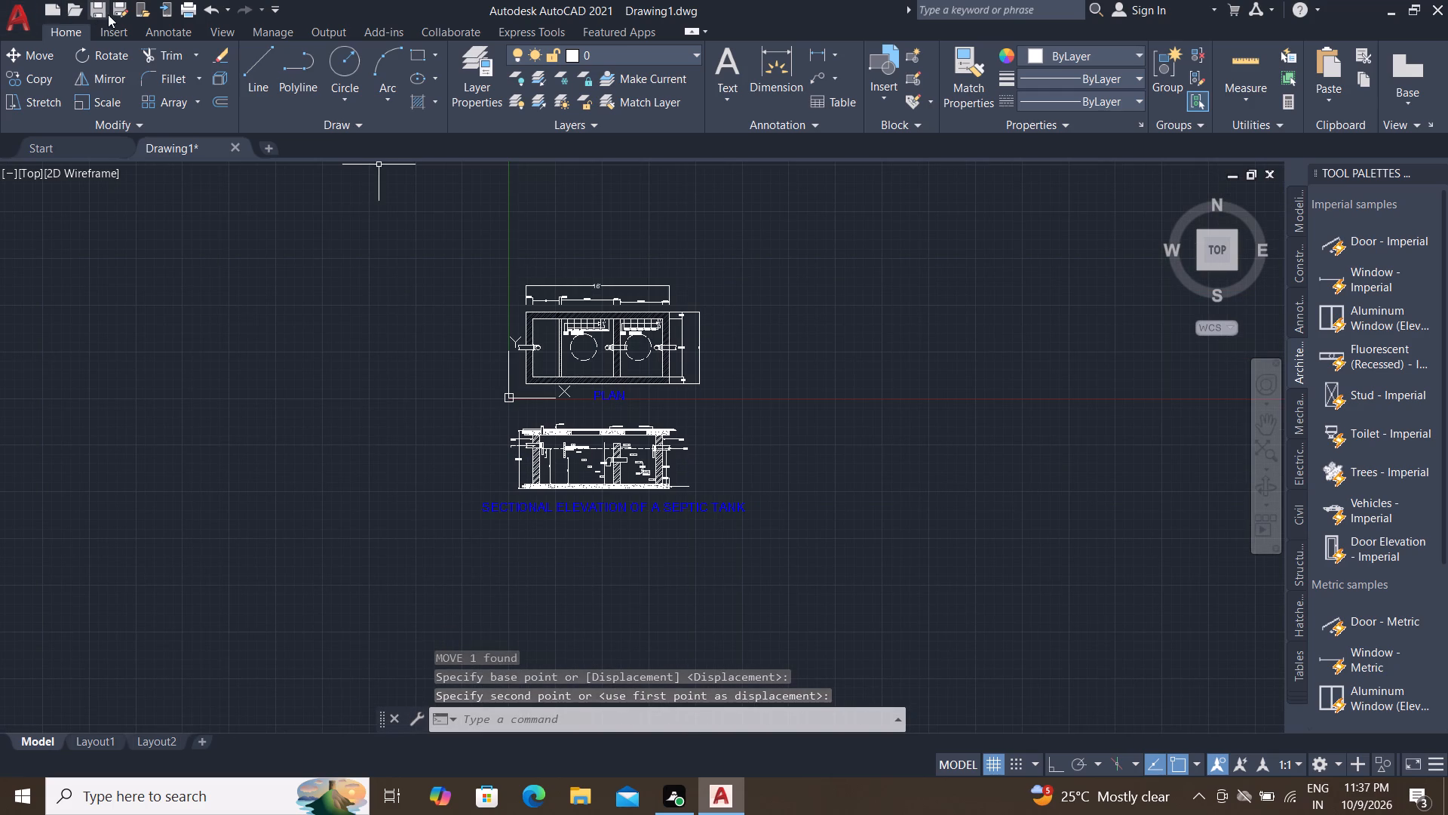
Save the drawing in the Documents folder under the file name SPETIC TANK.
click(116, 10)
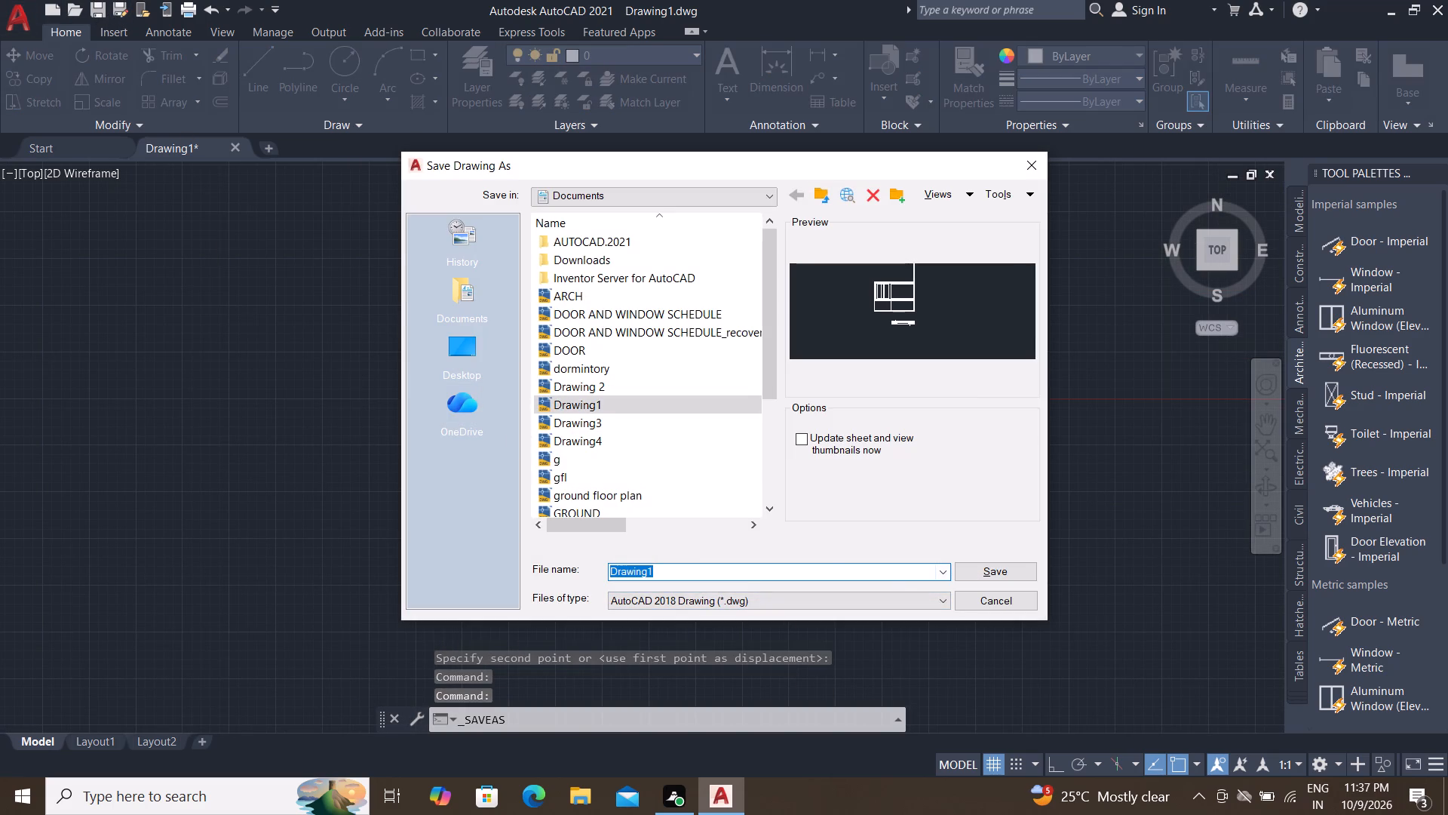
click(829, 569)
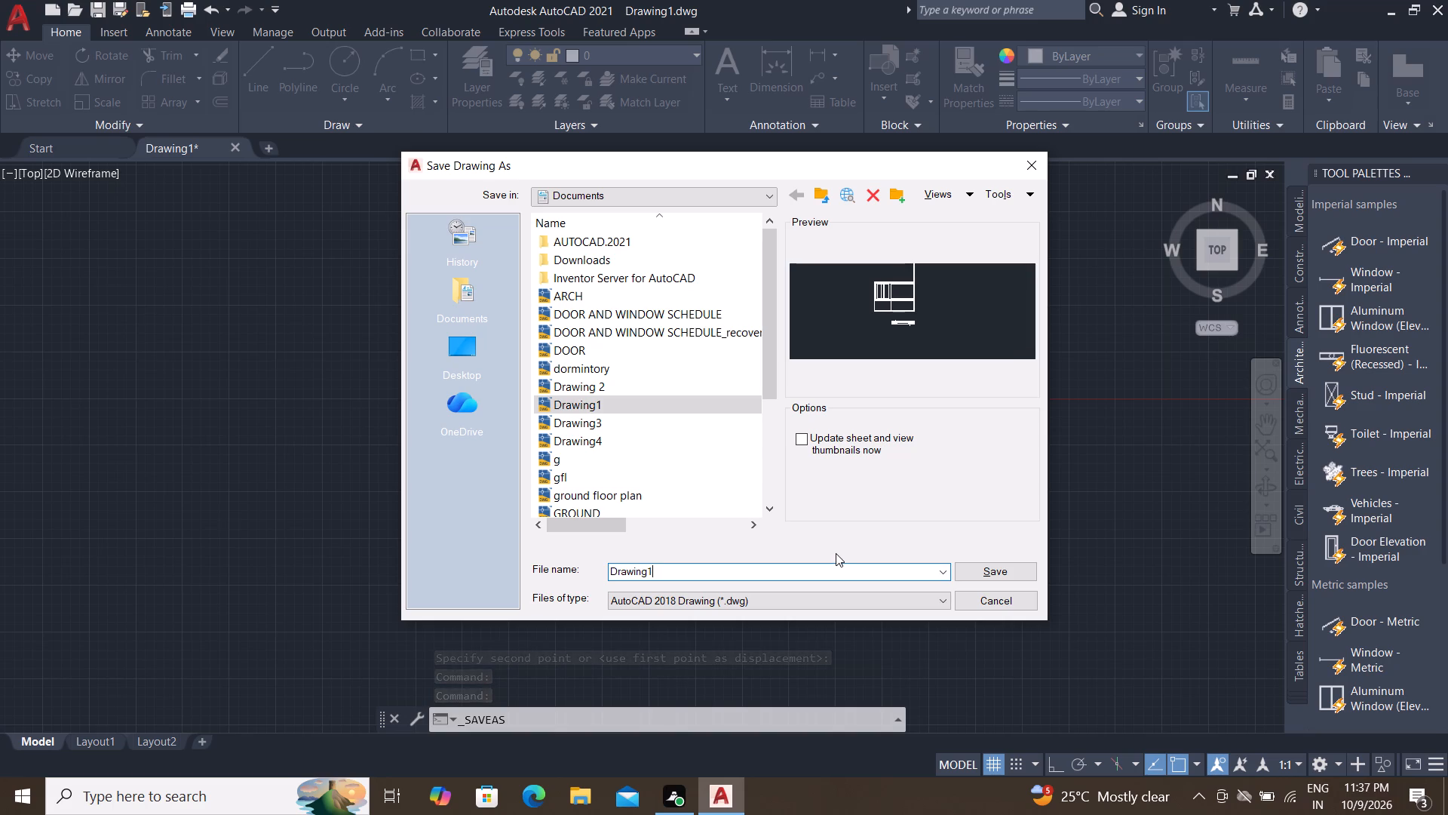
key(BackSpace)
key(BackSpace)
key(BackSpace)
key(BackSpace)
key(BackSpace)
key(BackSpace)
key(BackSpace)
key(BackSpace)
key(BackSpace)
key(BackSpace)
key(BackSpace)
key(BackSpace)
text(SPETIC)
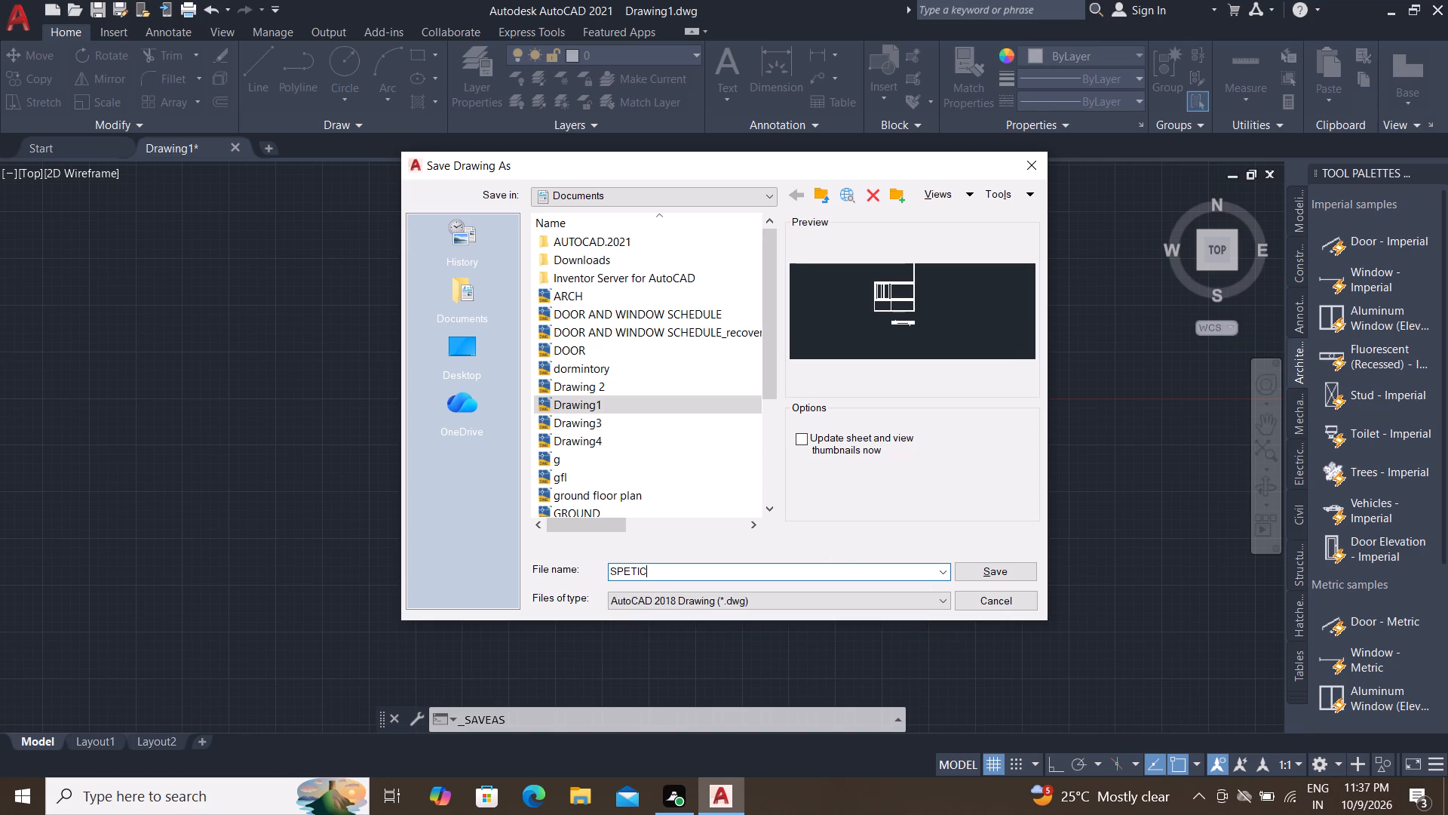
key(space)
text(TANK)
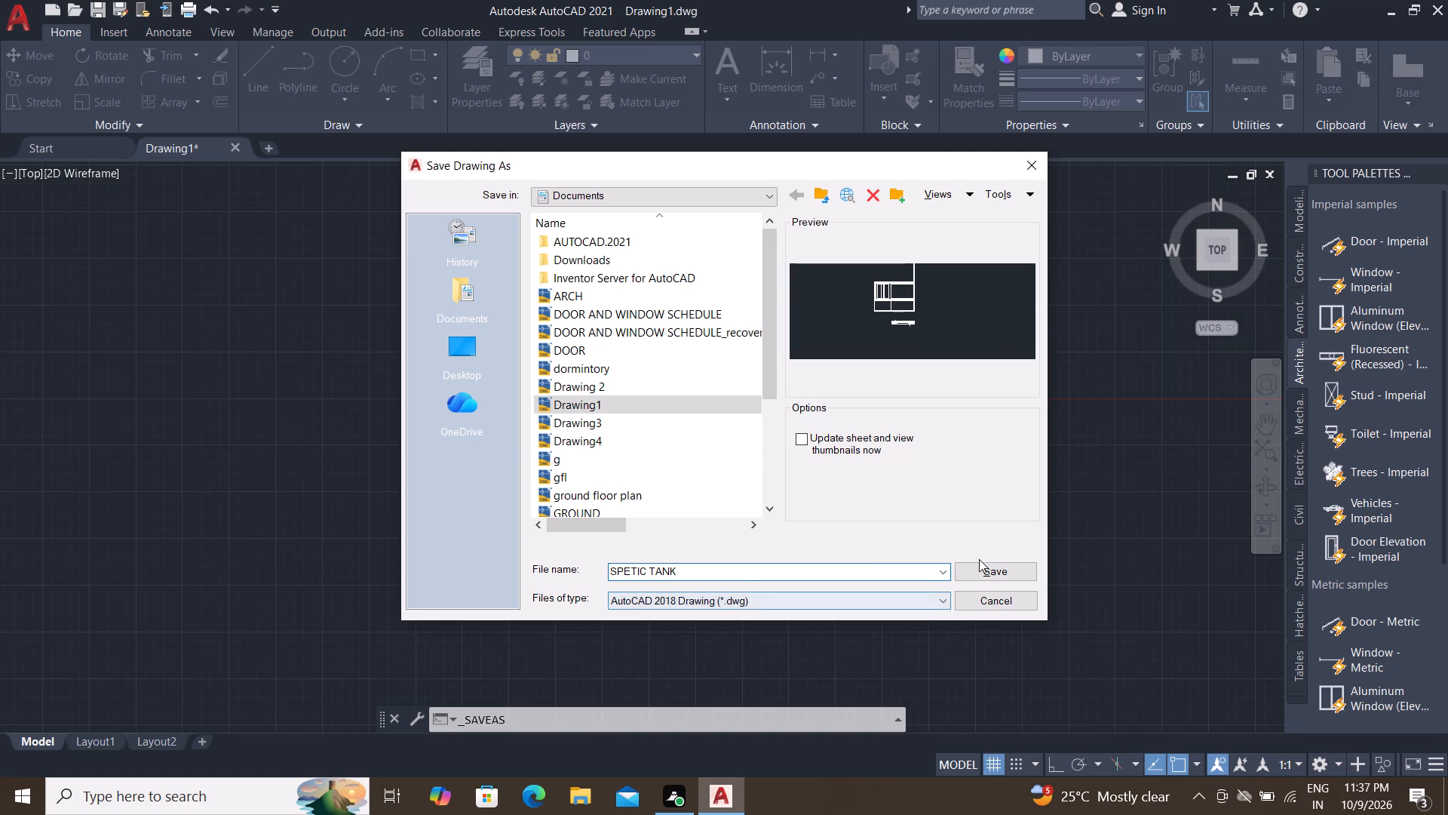
click(985, 570)
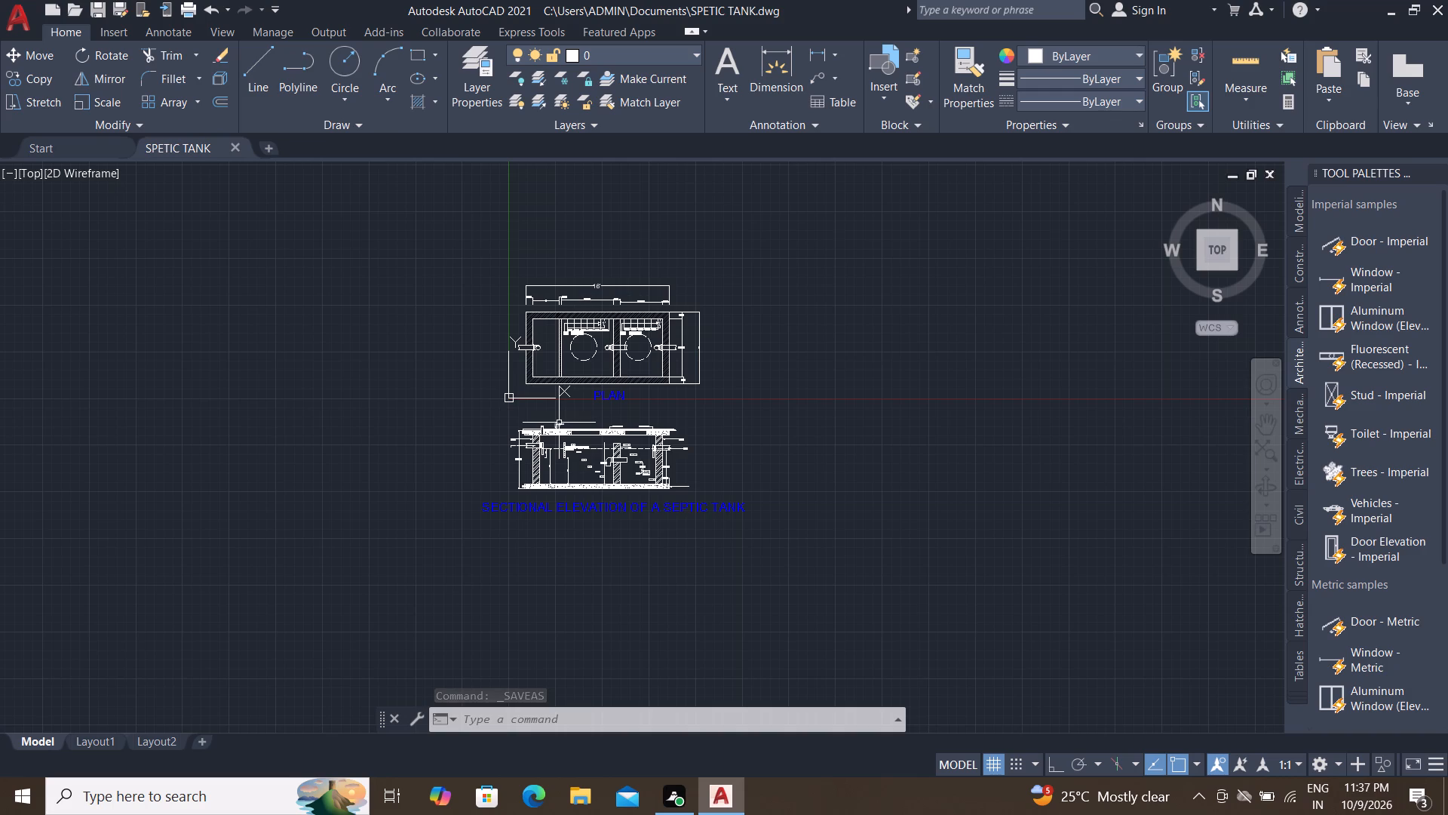
Plot a window around the plan and section with DWG To PDF.pc3 in portrait, saving SPETIC TANK-Model.pdf in Documents.
key(ctrl+p)
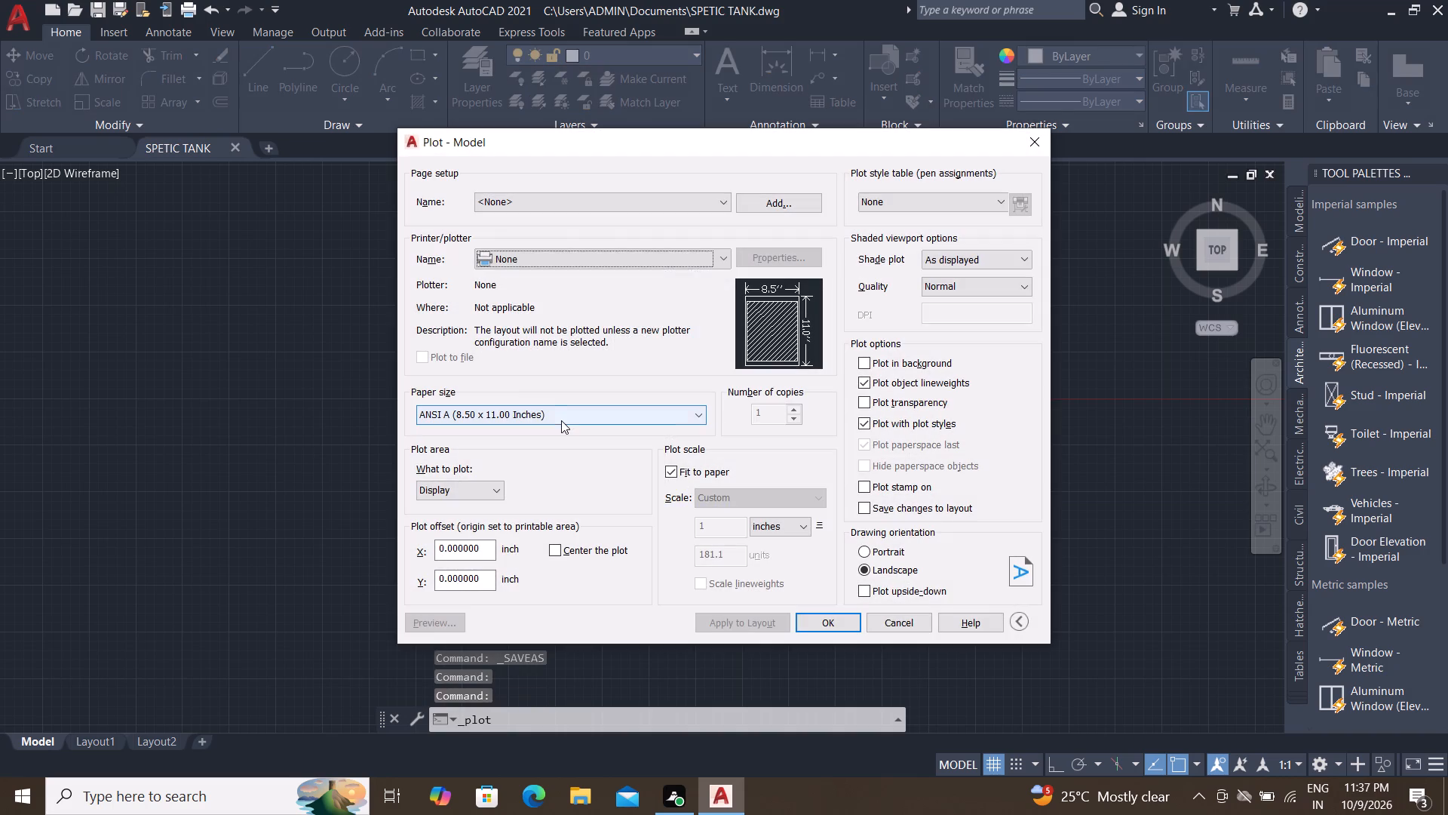
click(581, 263)
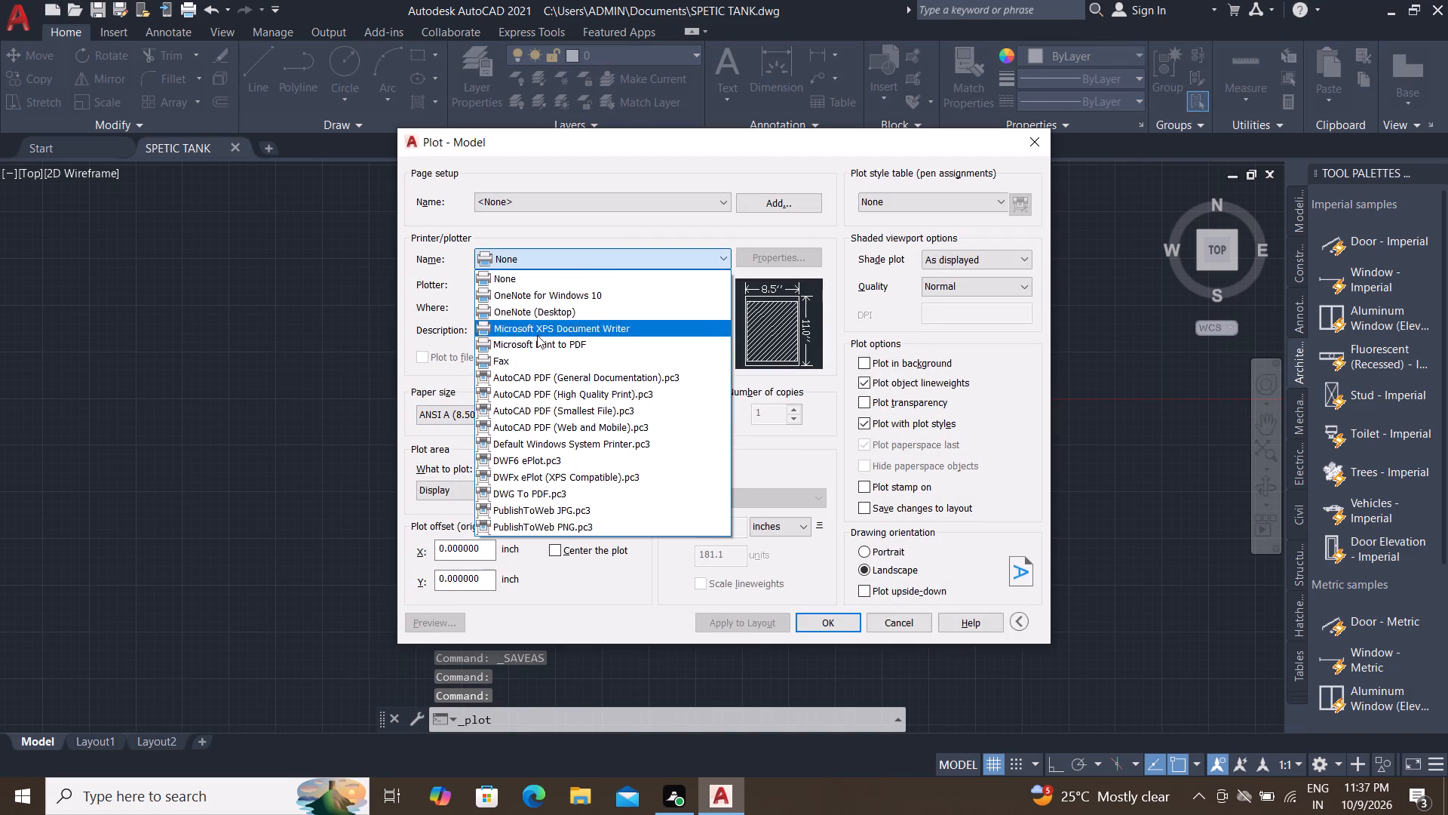
click(545, 491)
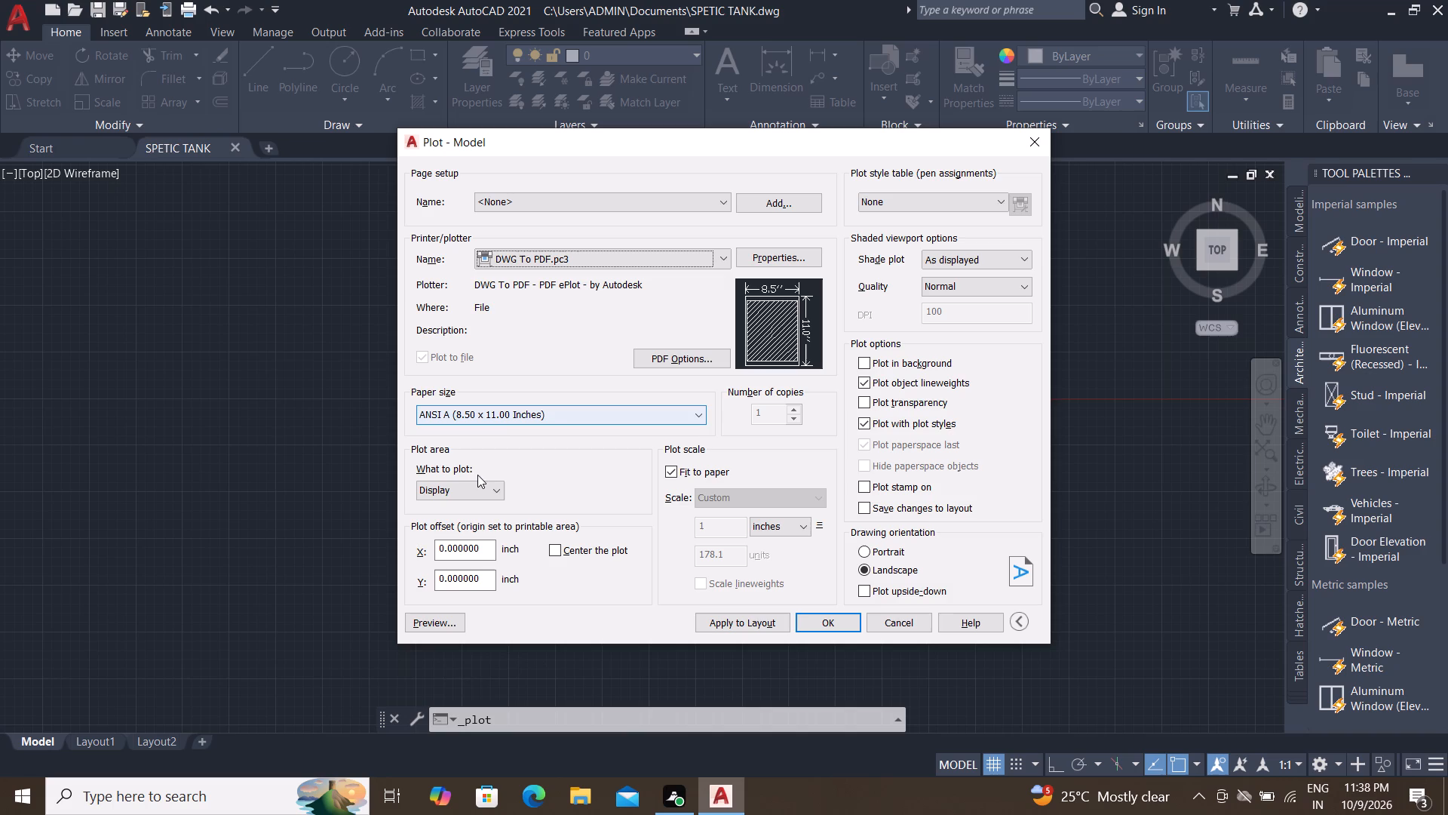
click(485, 491)
click(498, 543)
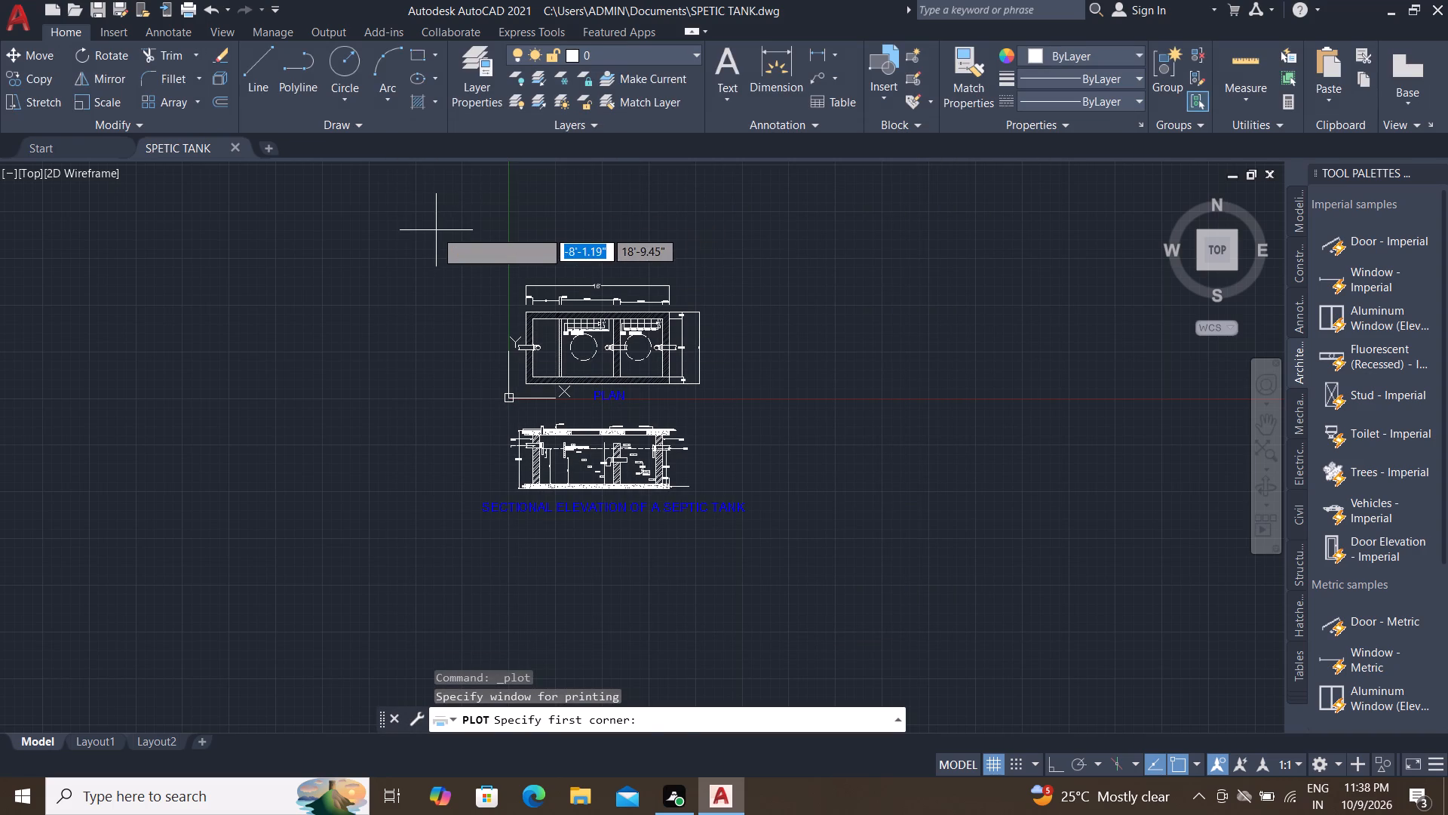
click(435, 230)
click(781, 624)
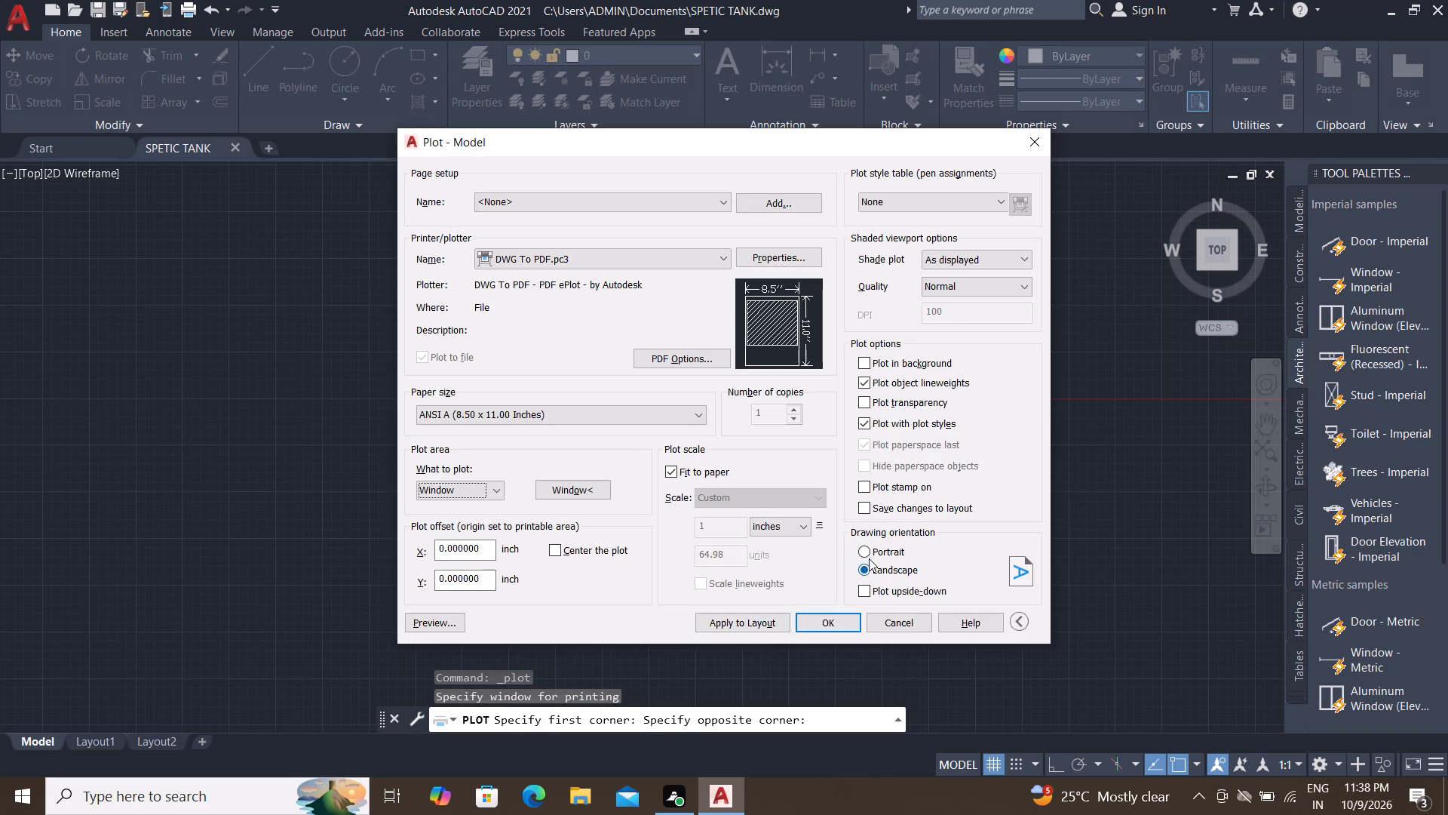
click(864, 553)
click(808, 622)
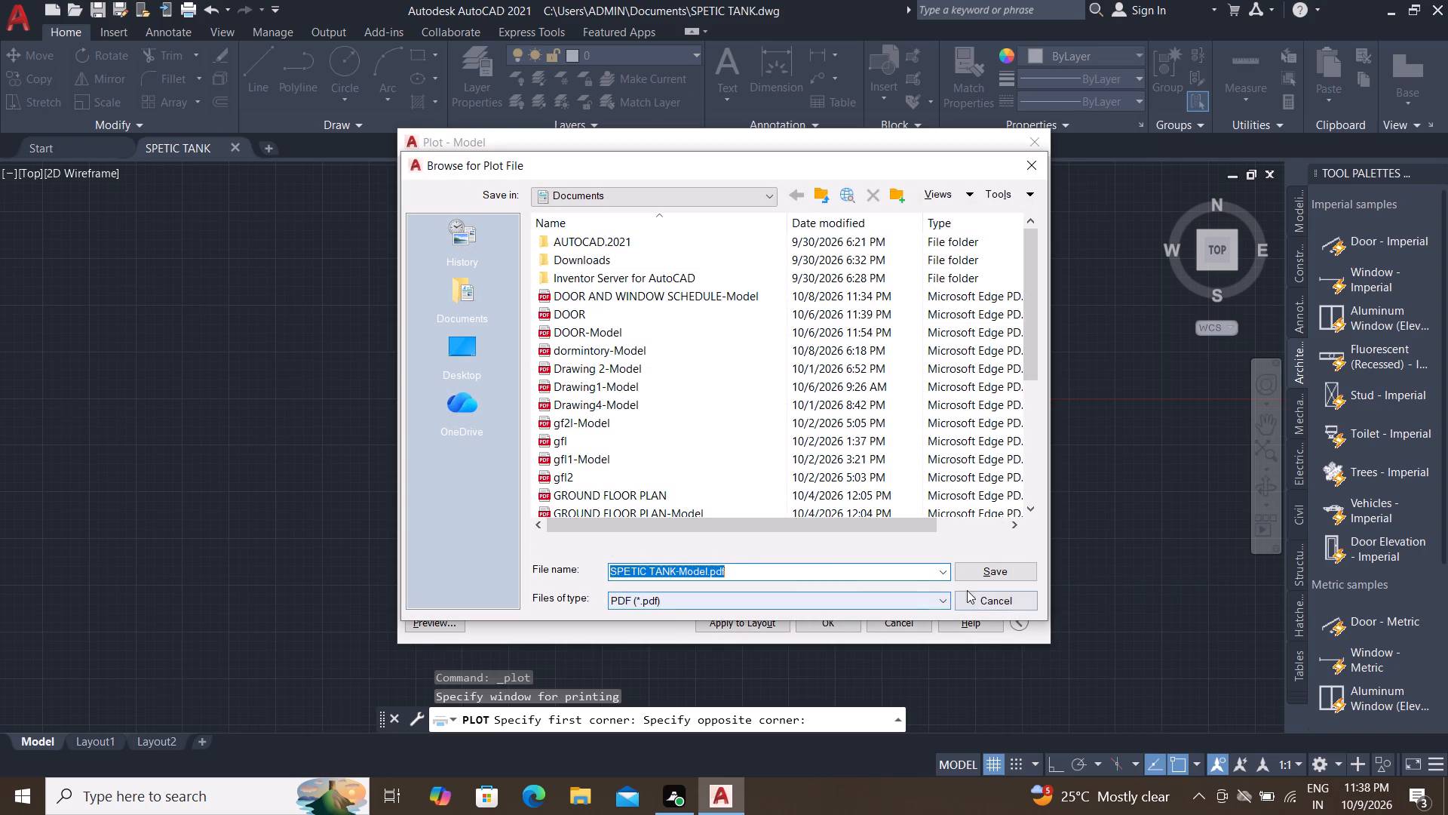
click(979, 574)
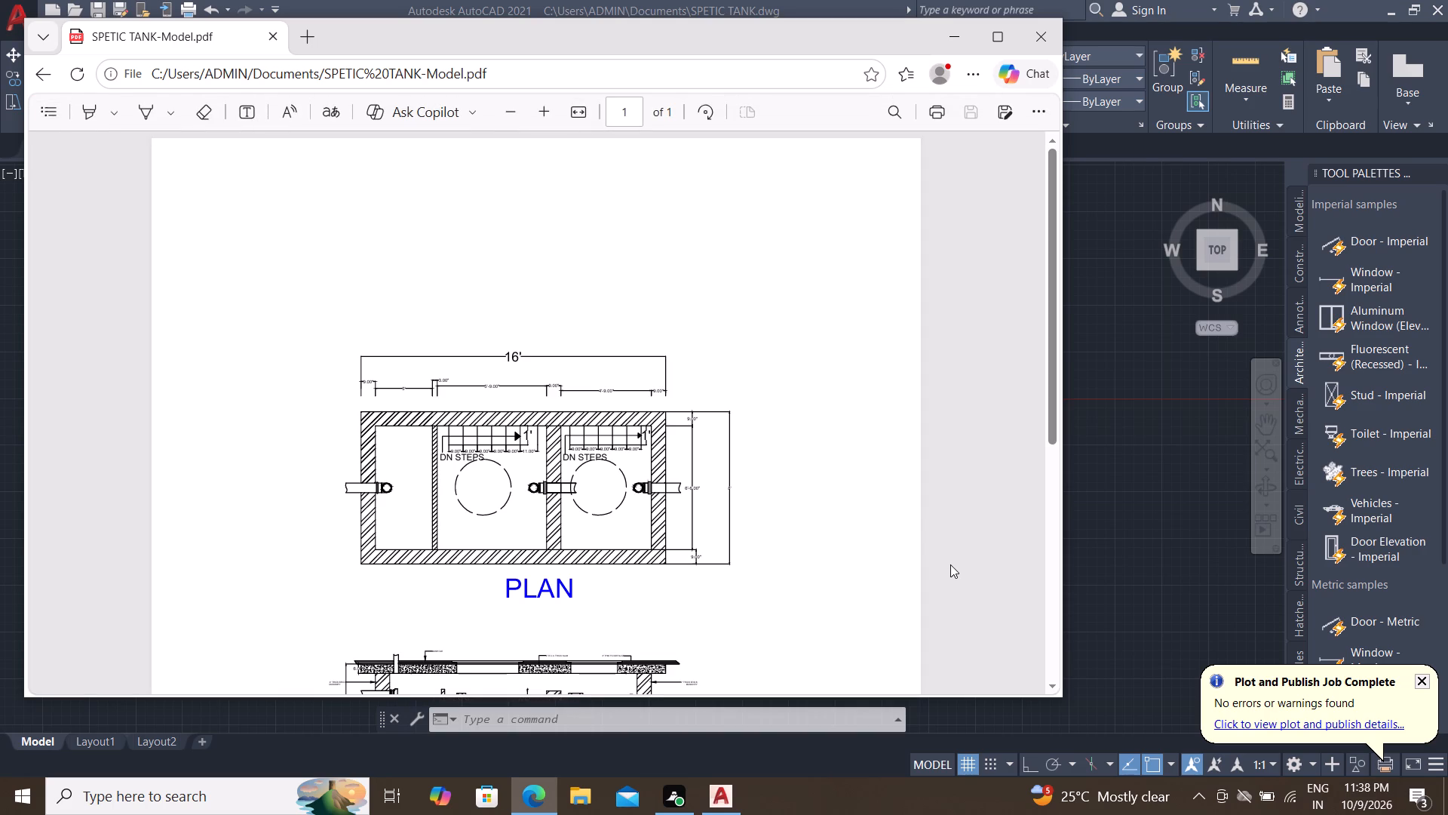
Look over the plotted PDF, save a copy as SPETIC TANK-Model on the Desktop, and close the viewer.
scroll(552, 407, down, 3)
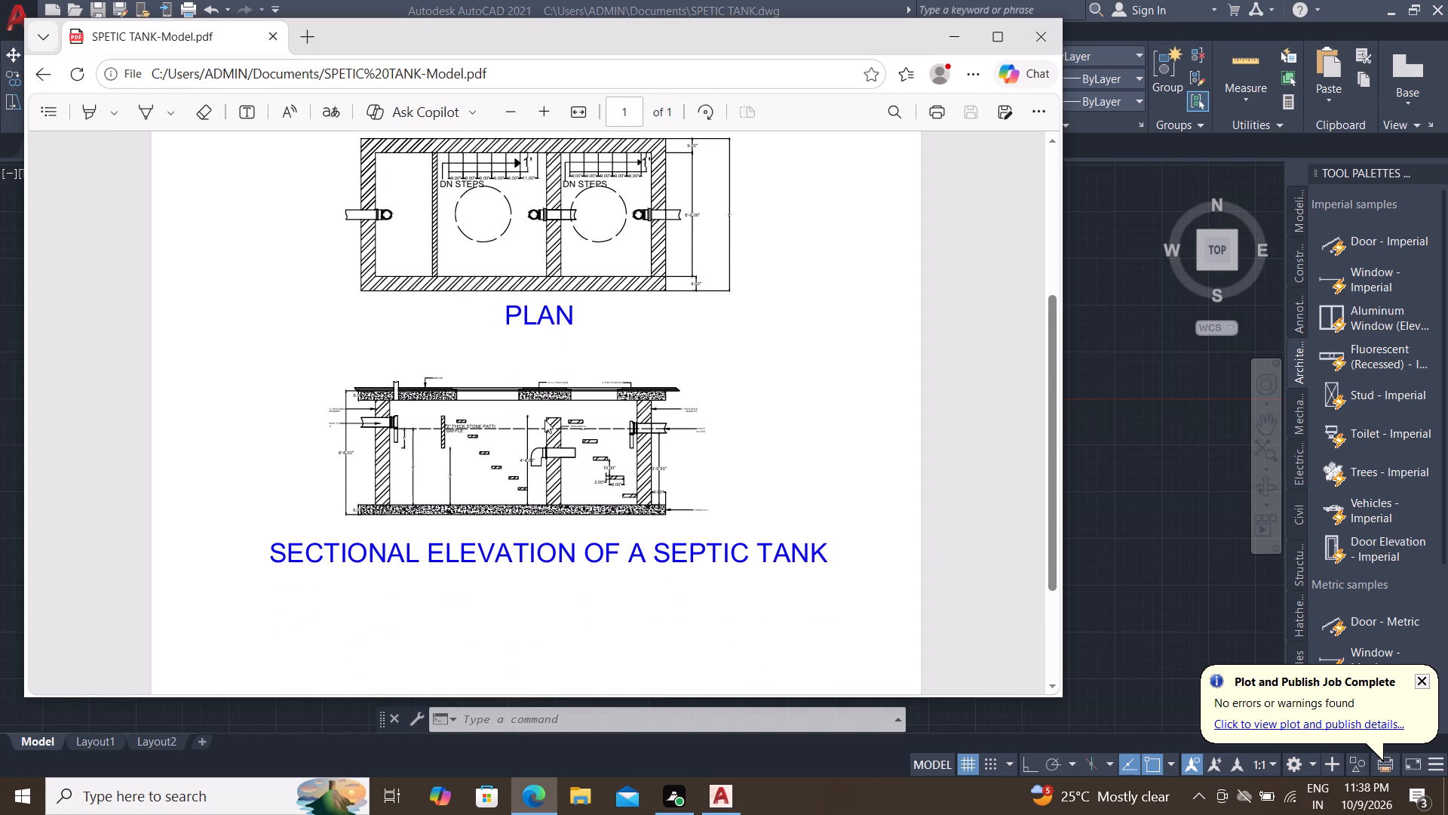
scroll(529, 468, up, 1)
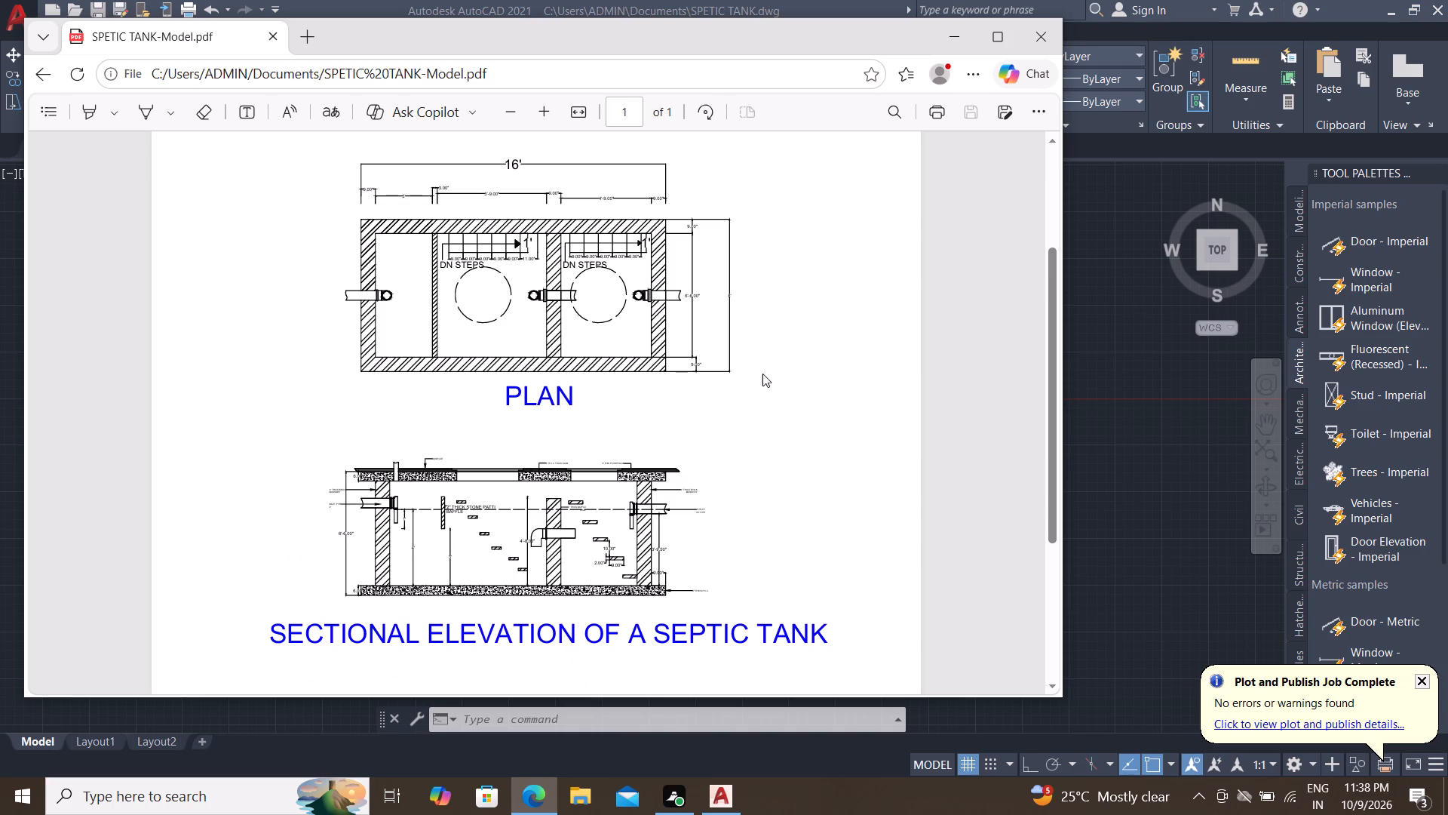
click(1008, 113)
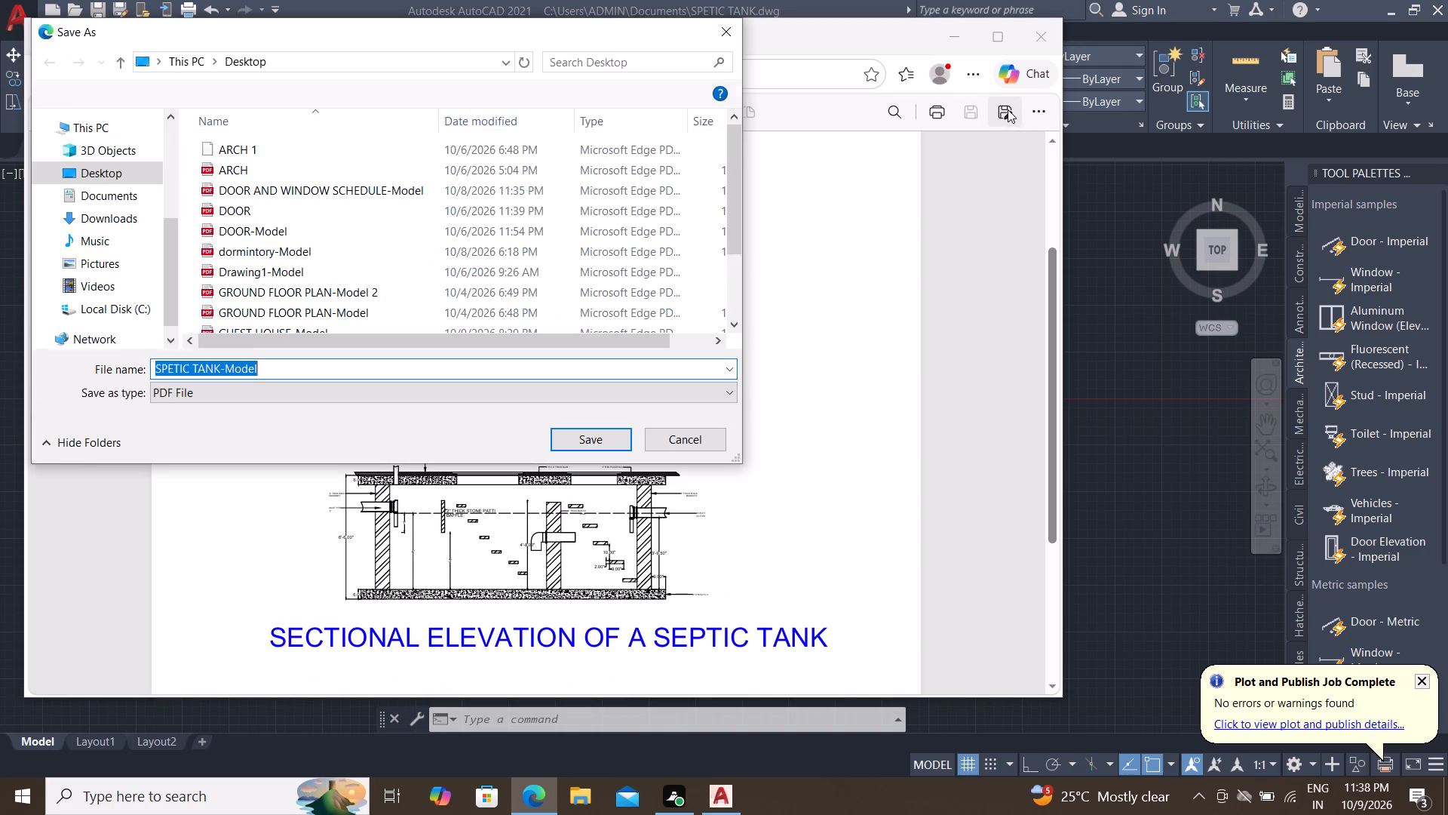
click(572, 443)
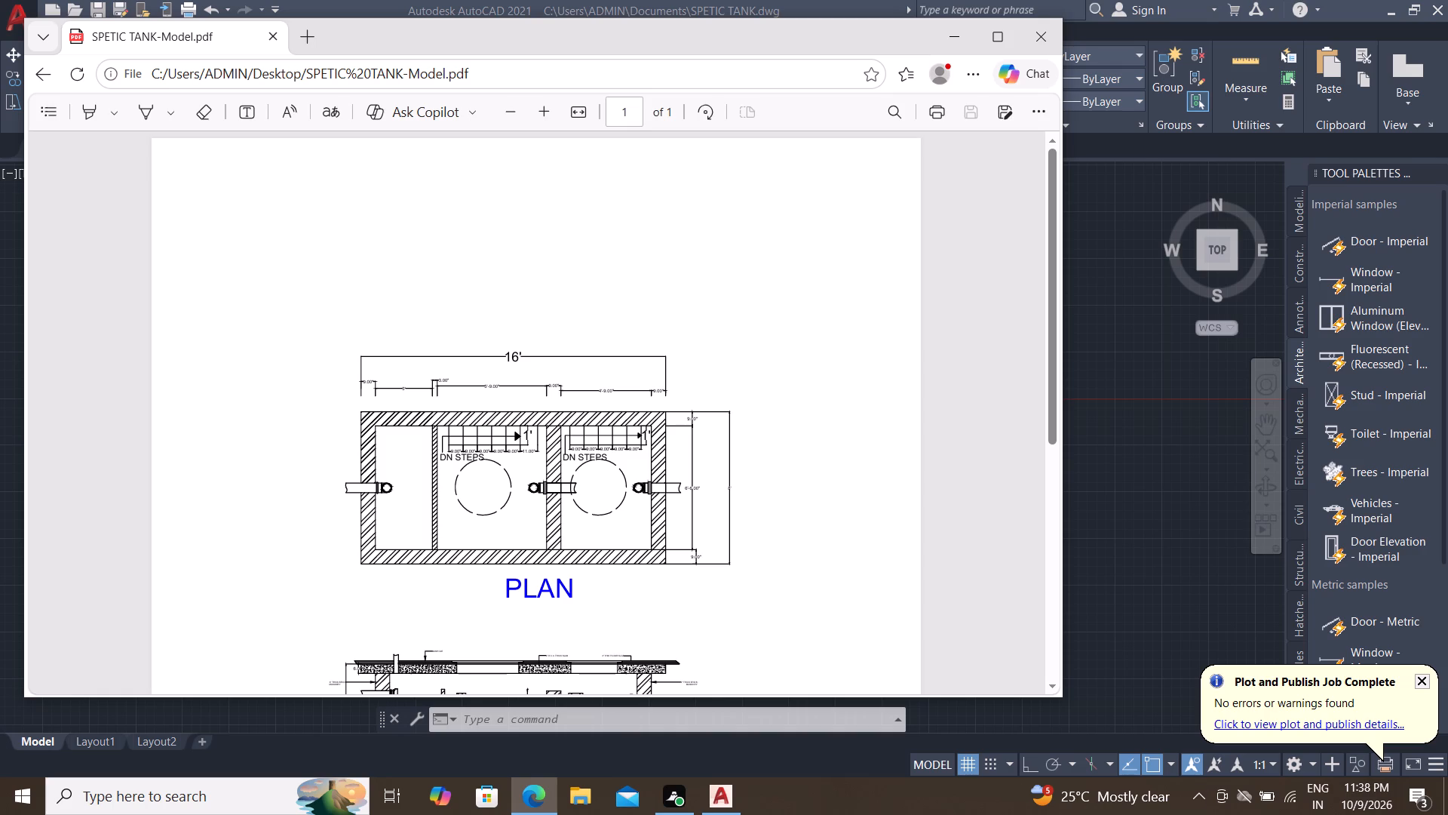
click(1045, 34)
Draw a sloping line about 1'-11" long from the inlet wall's inner face, just above its base, down to the base slab's top.
scroll(583, 461, up, 1)
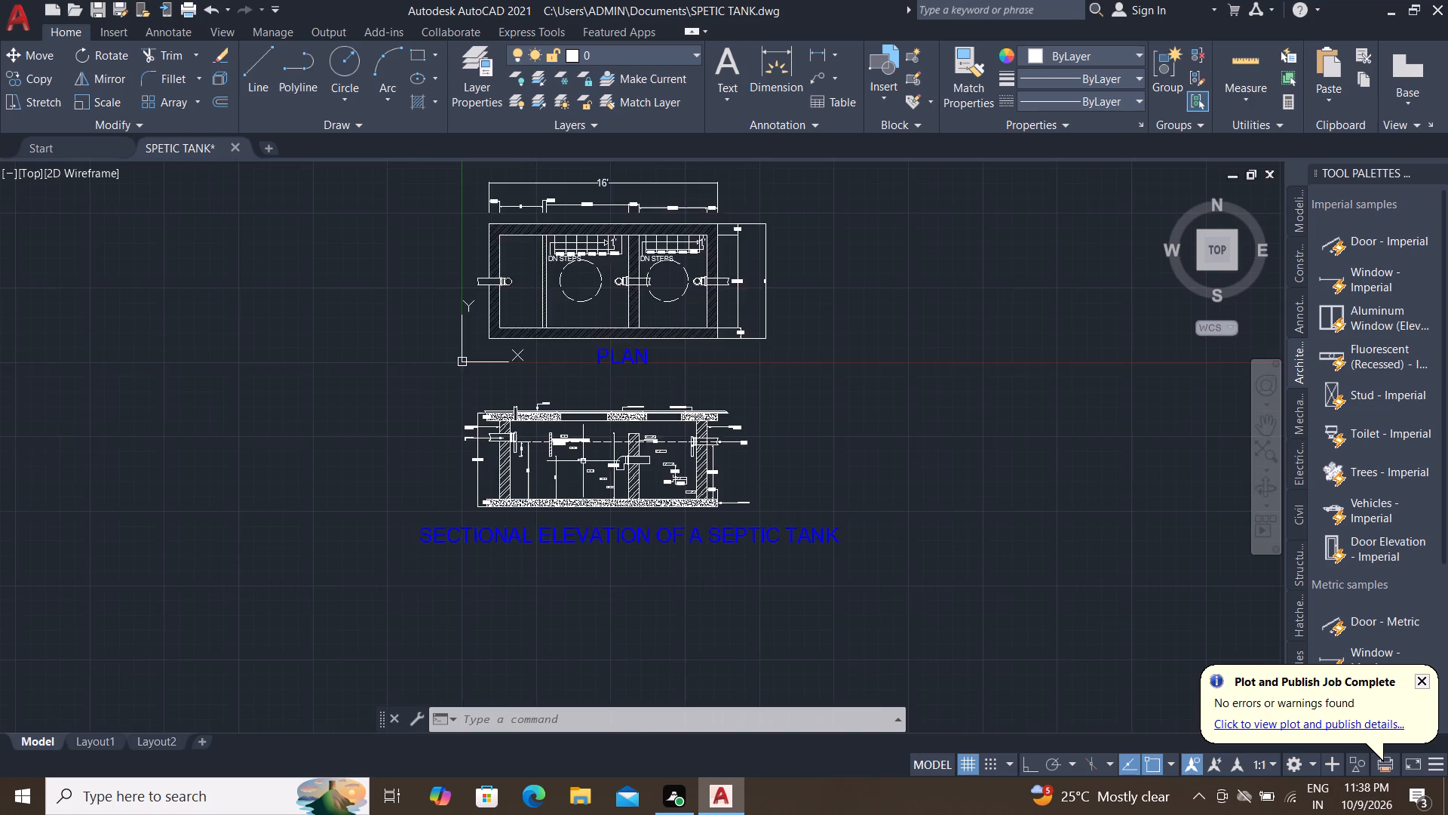
scroll(583, 461, up, 1)
scroll(508, 491, up, 3)
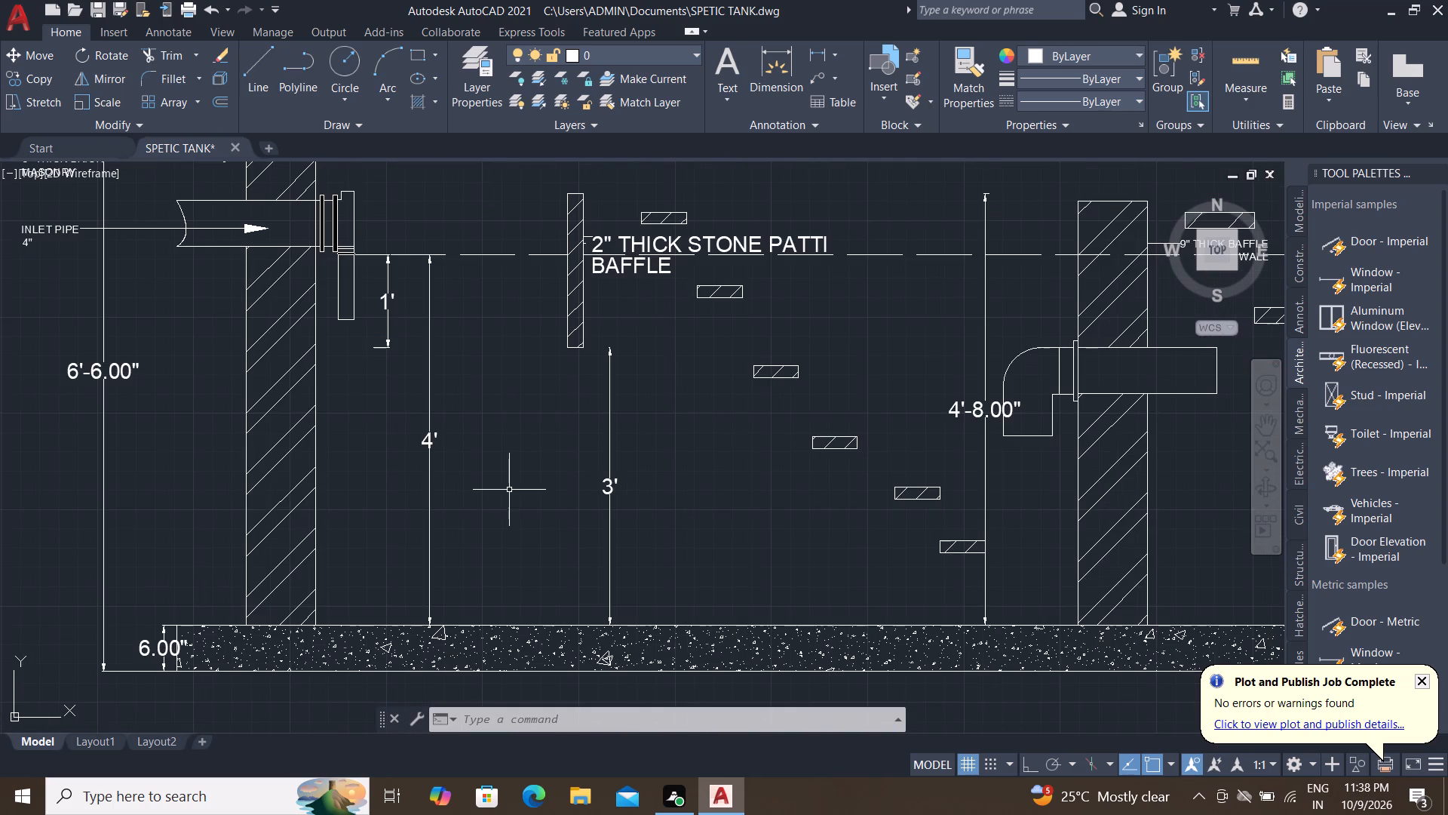
middle_drag(509, 490, 557, 444)
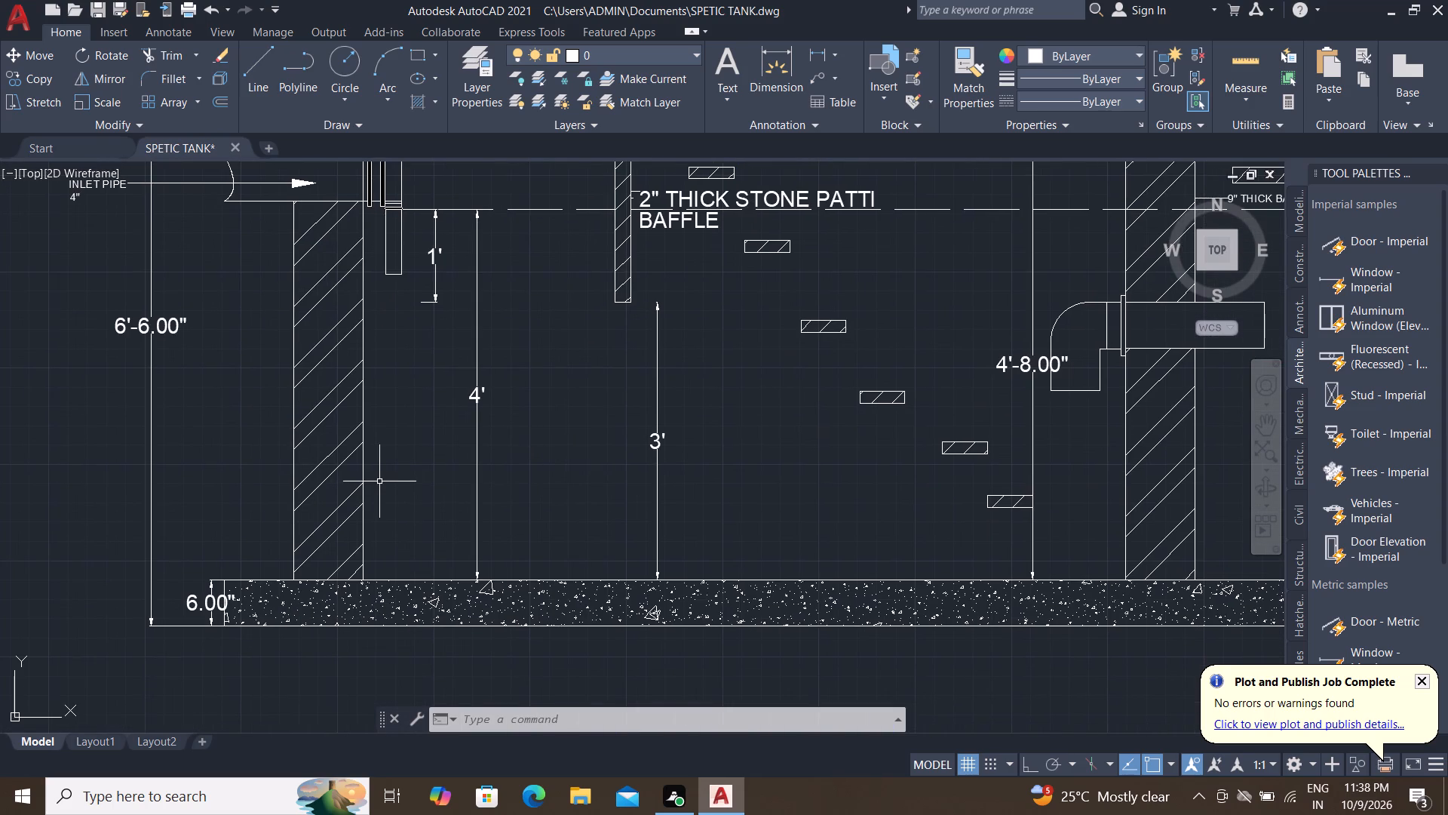
scroll(388, 577, up, 1)
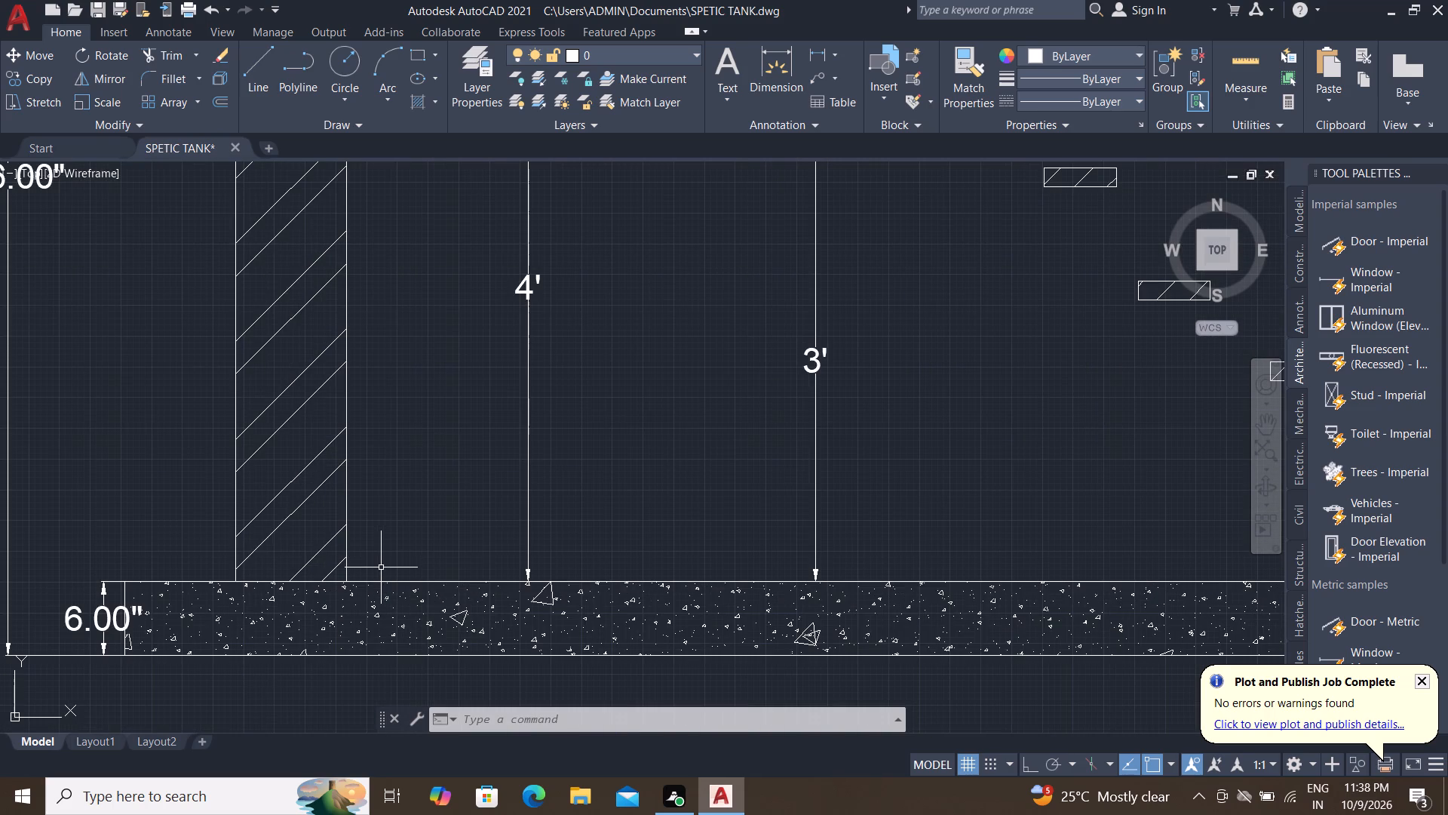
middle_drag(390, 554, 363, 540)
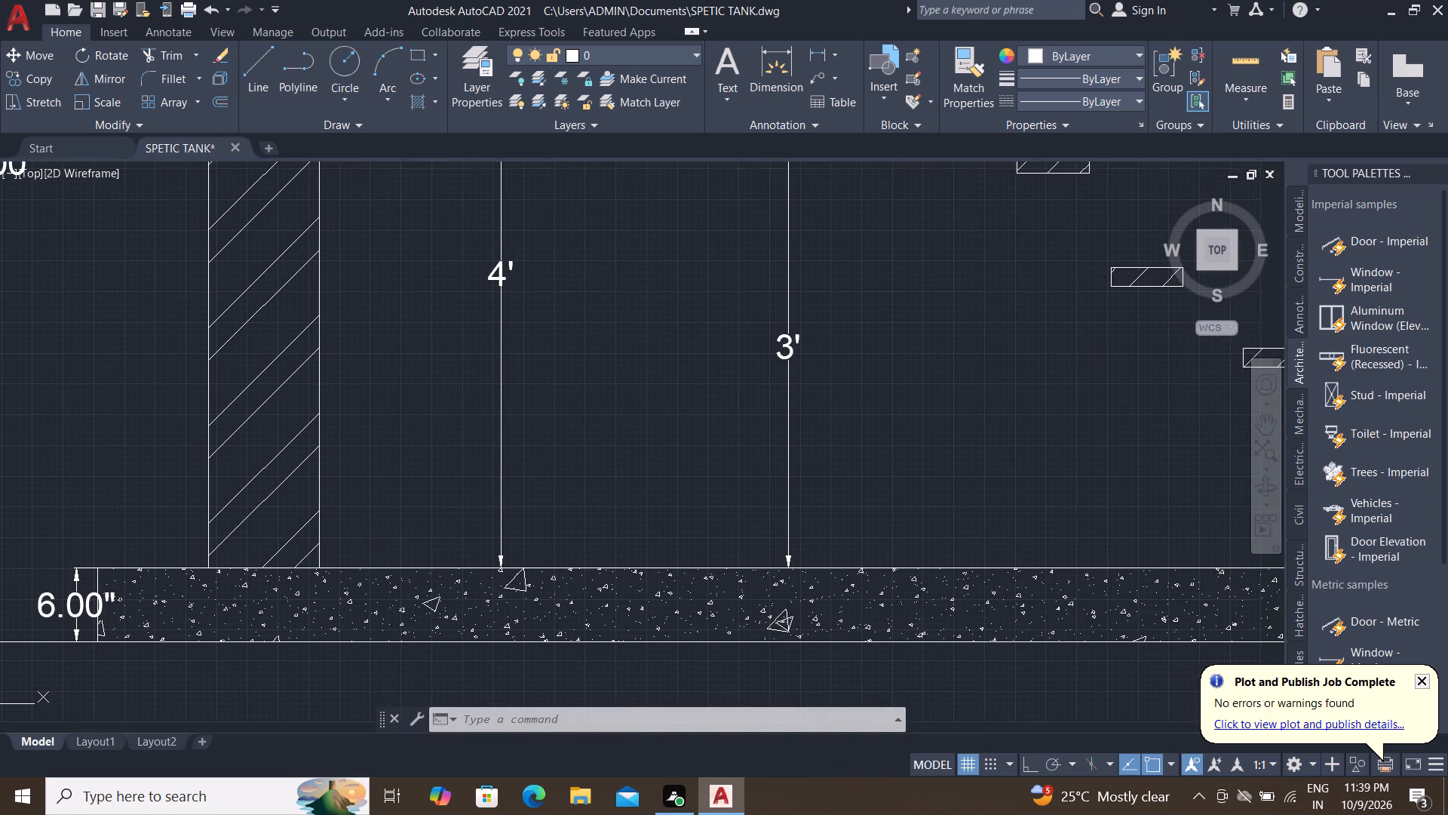
click(263, 60)
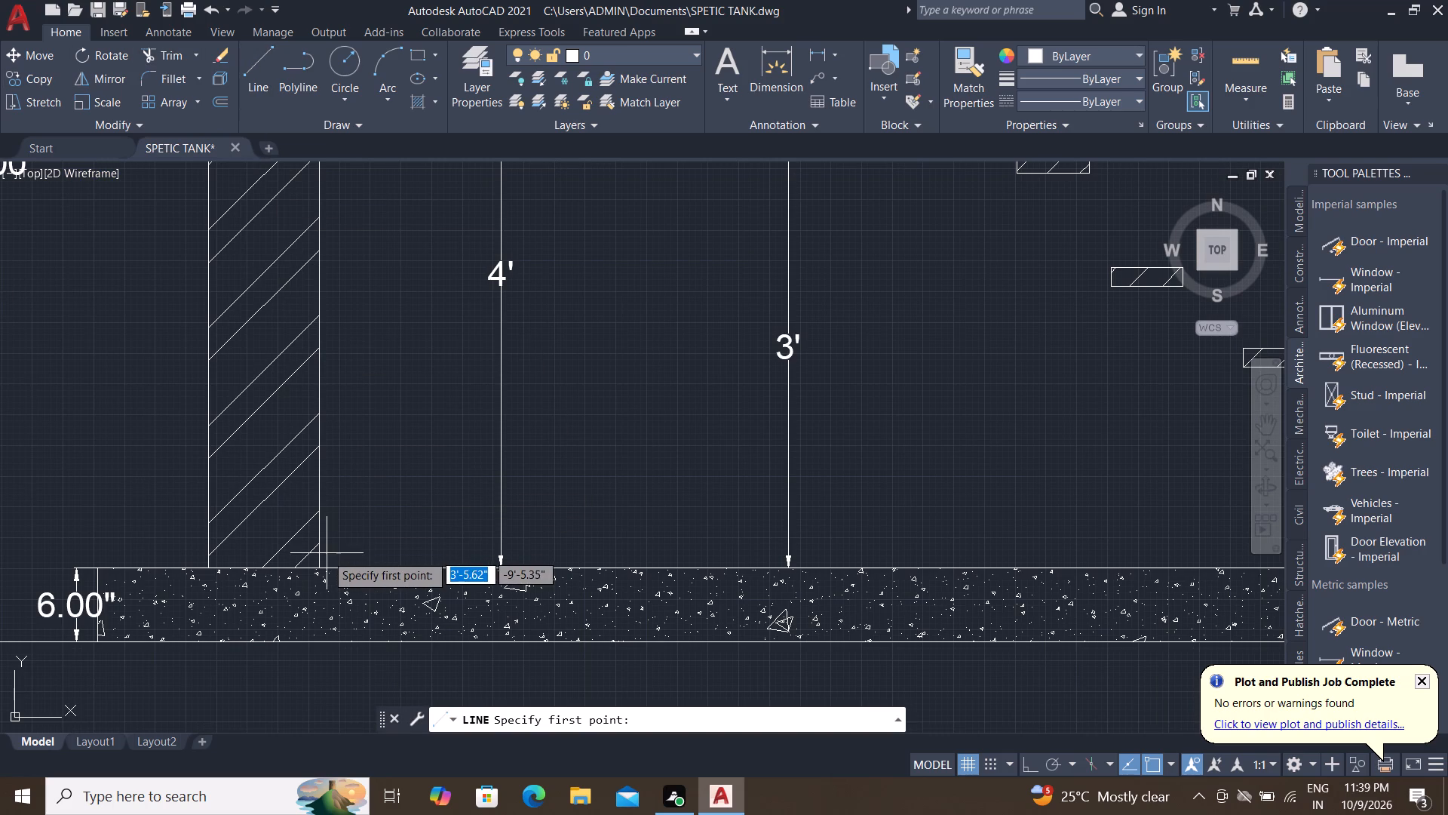
click(324, 548)
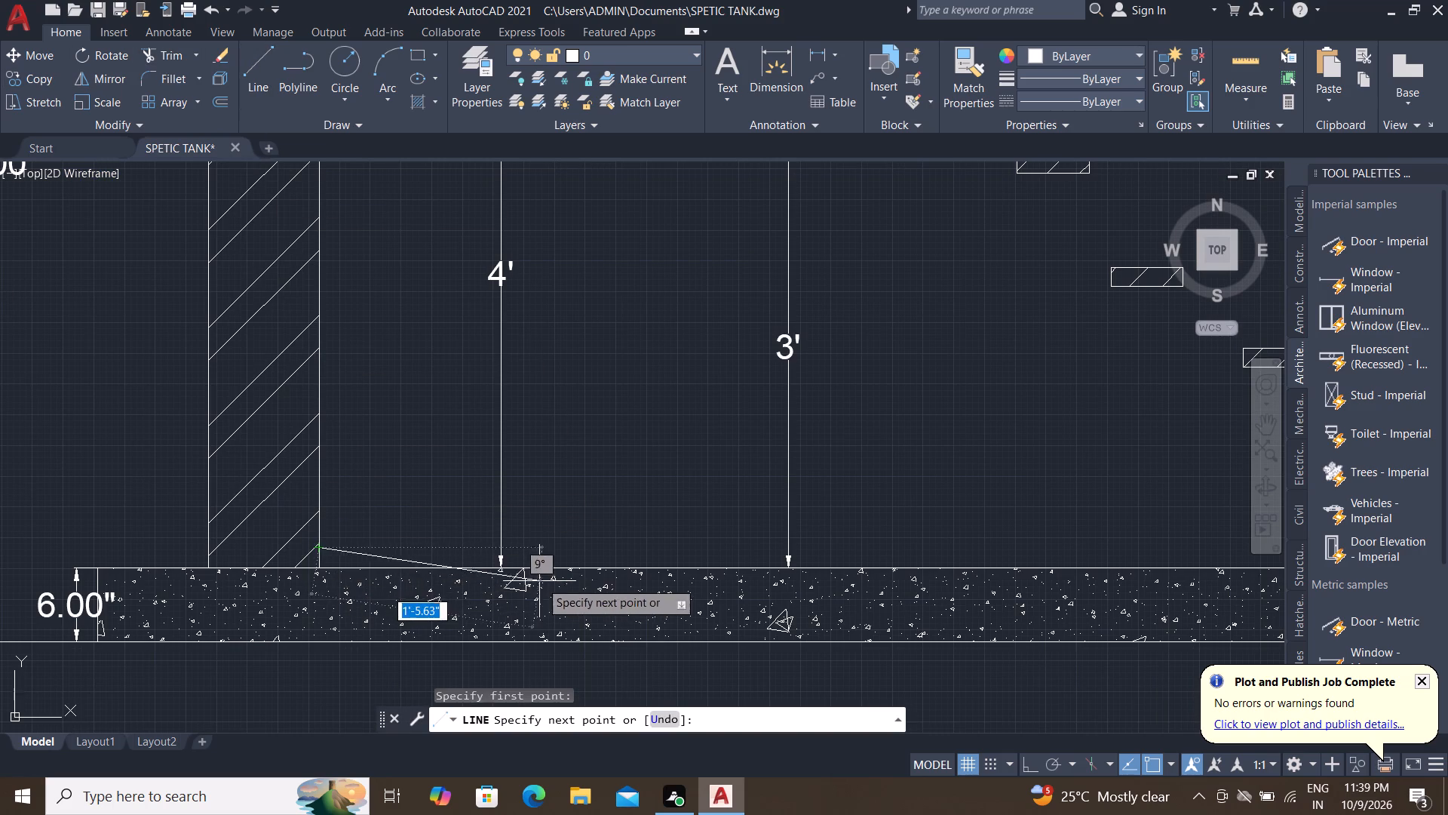
click(597, 570)
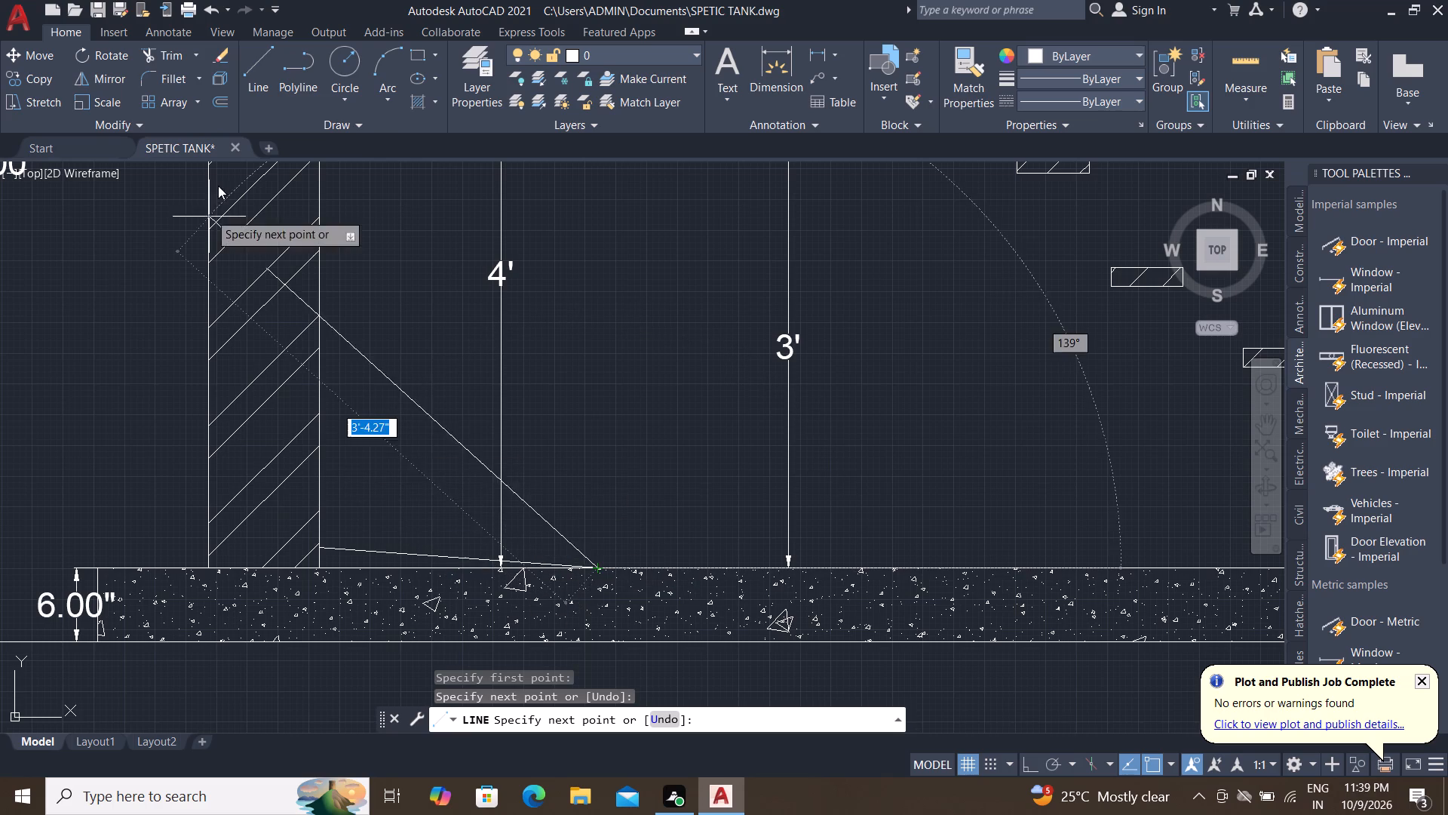
Draw a matching sloping line about 1'-11" long from the baffle wall's inlet-side face down to the base slab's top.
click(264, 56)
scroll(203, 212, down, 1)
scroll(90, 242, down, 2)
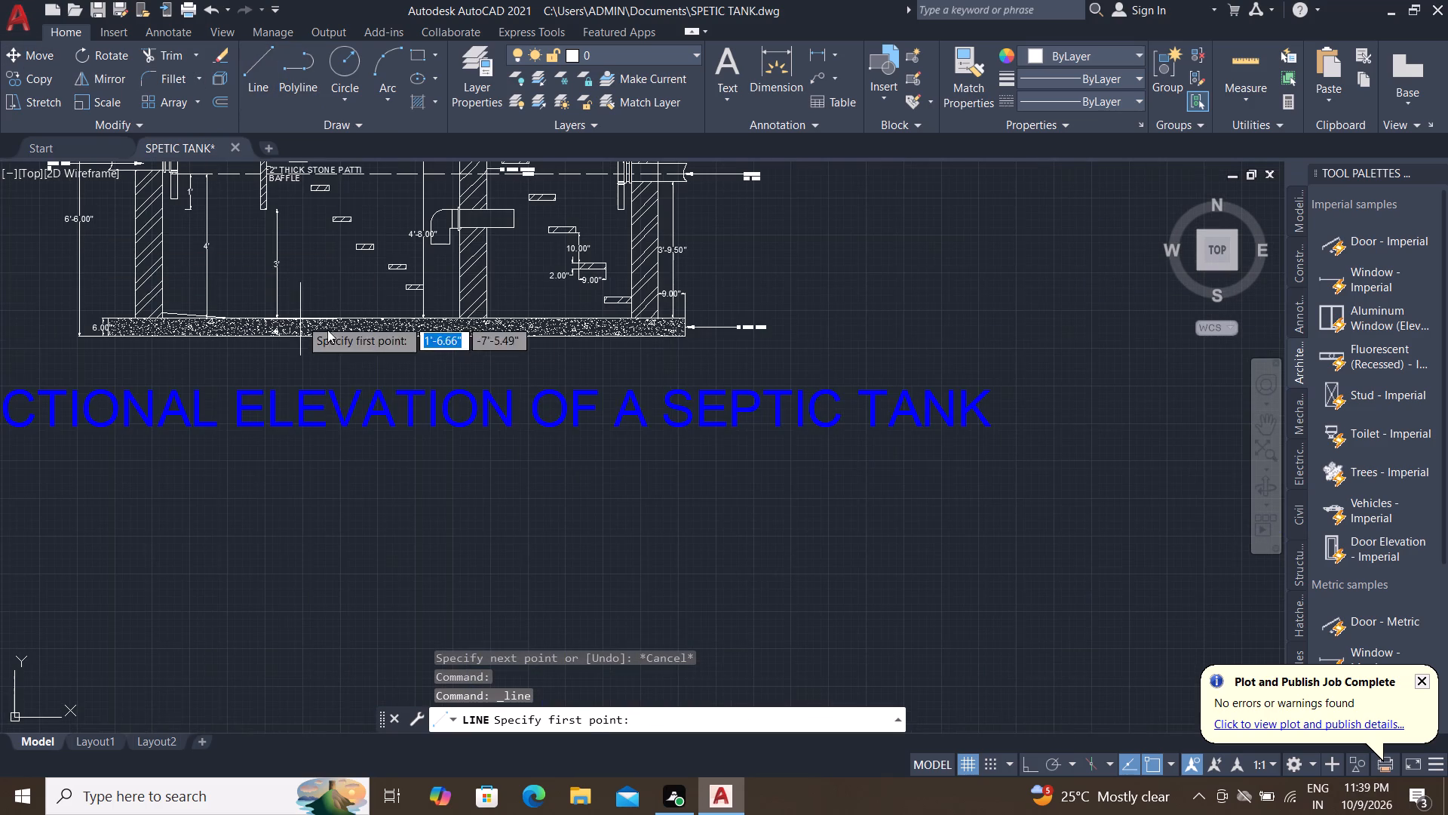
scroll(468, 318, up, 2)
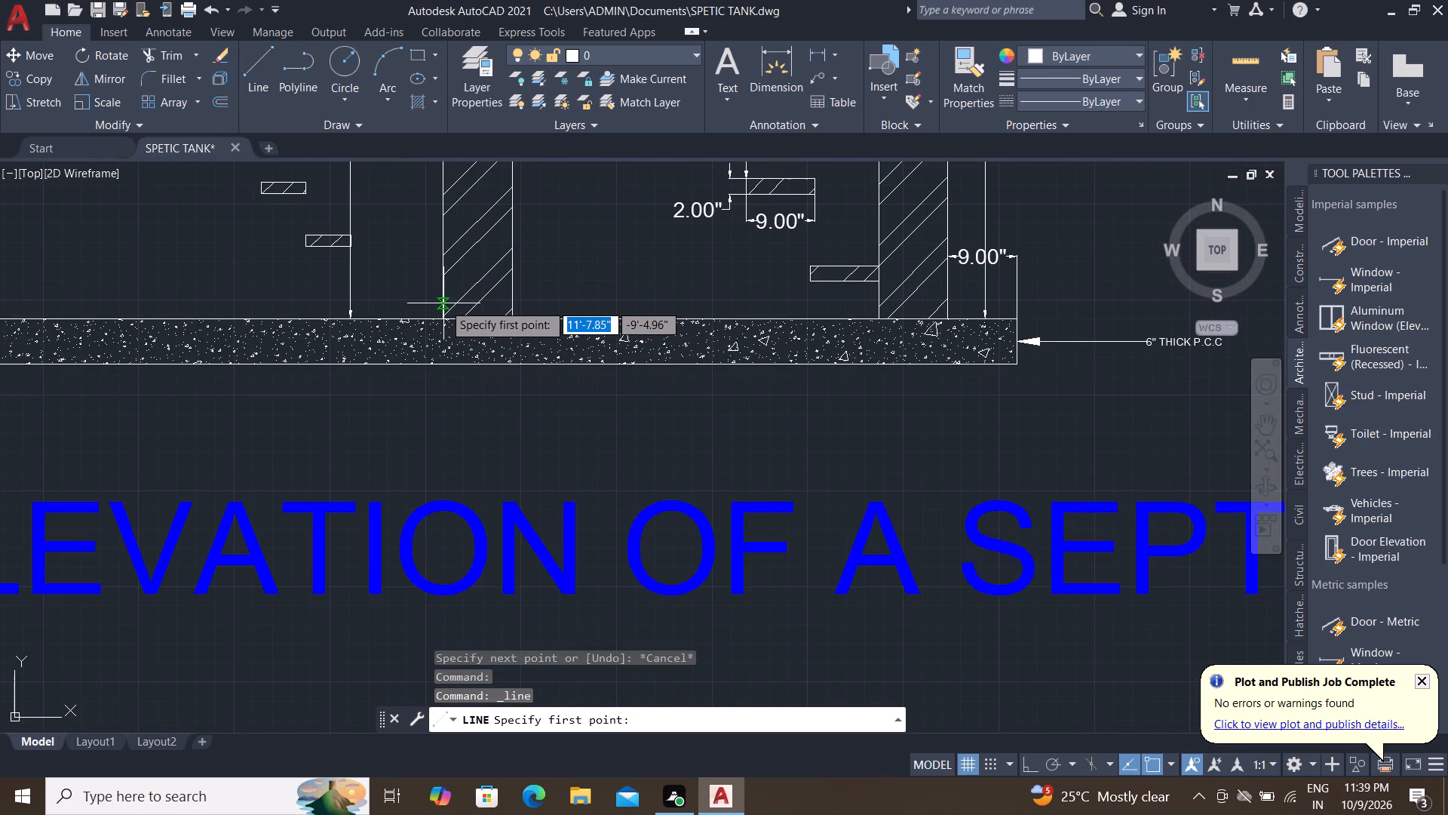
click(443, 306)
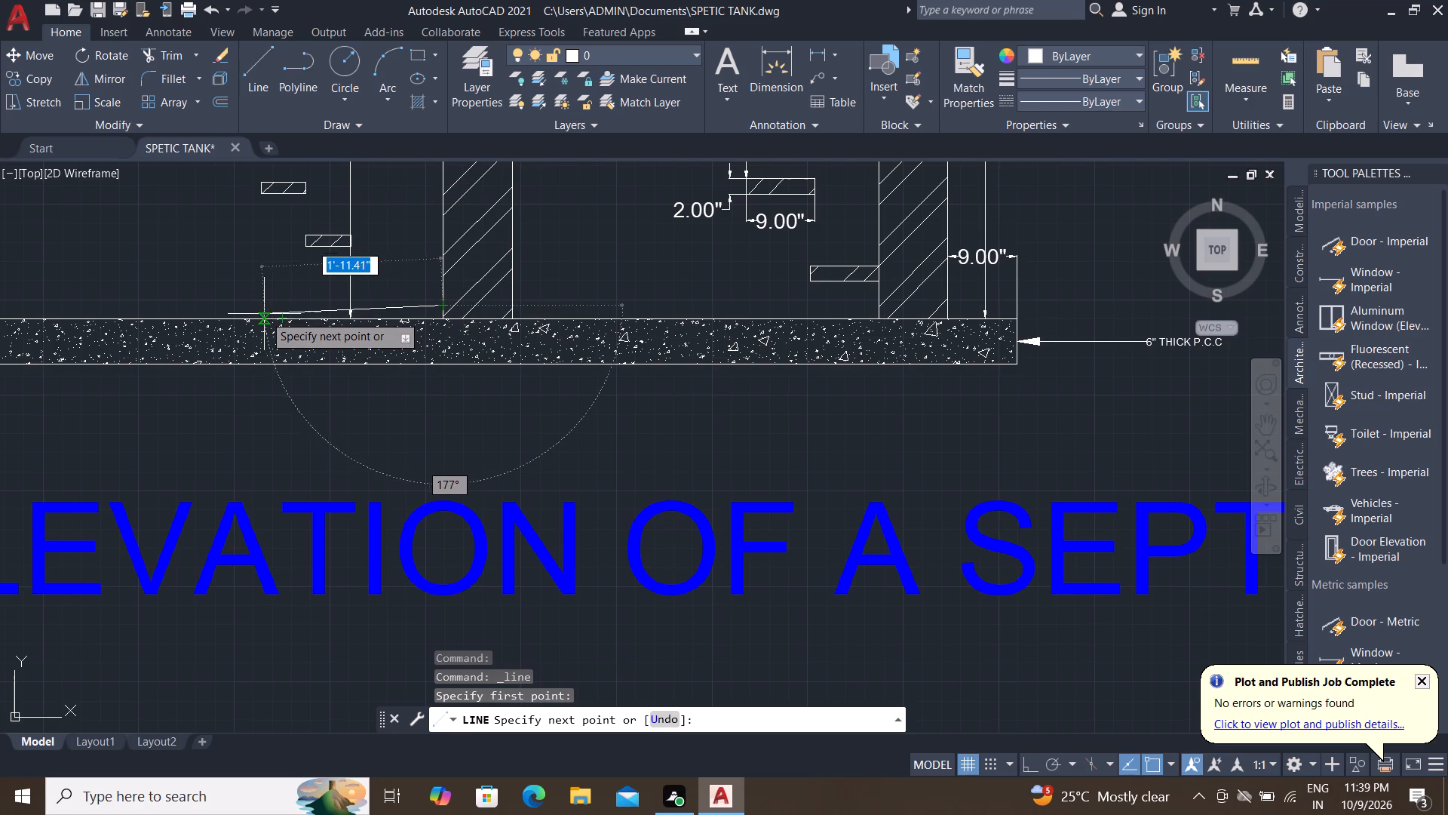
click(266, 319)
middle_drag(255, 281, 749, 435)
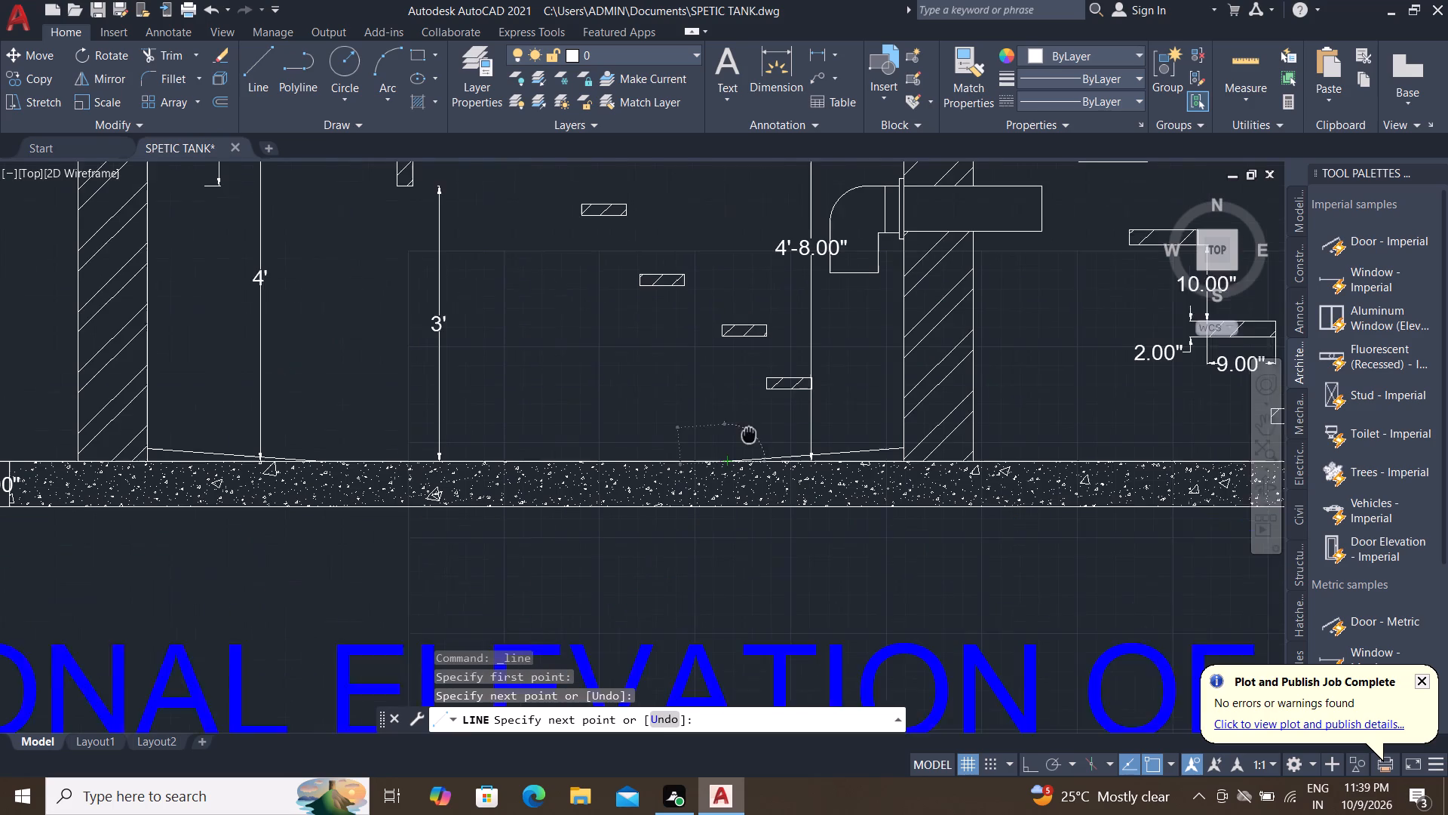
key(Escape)
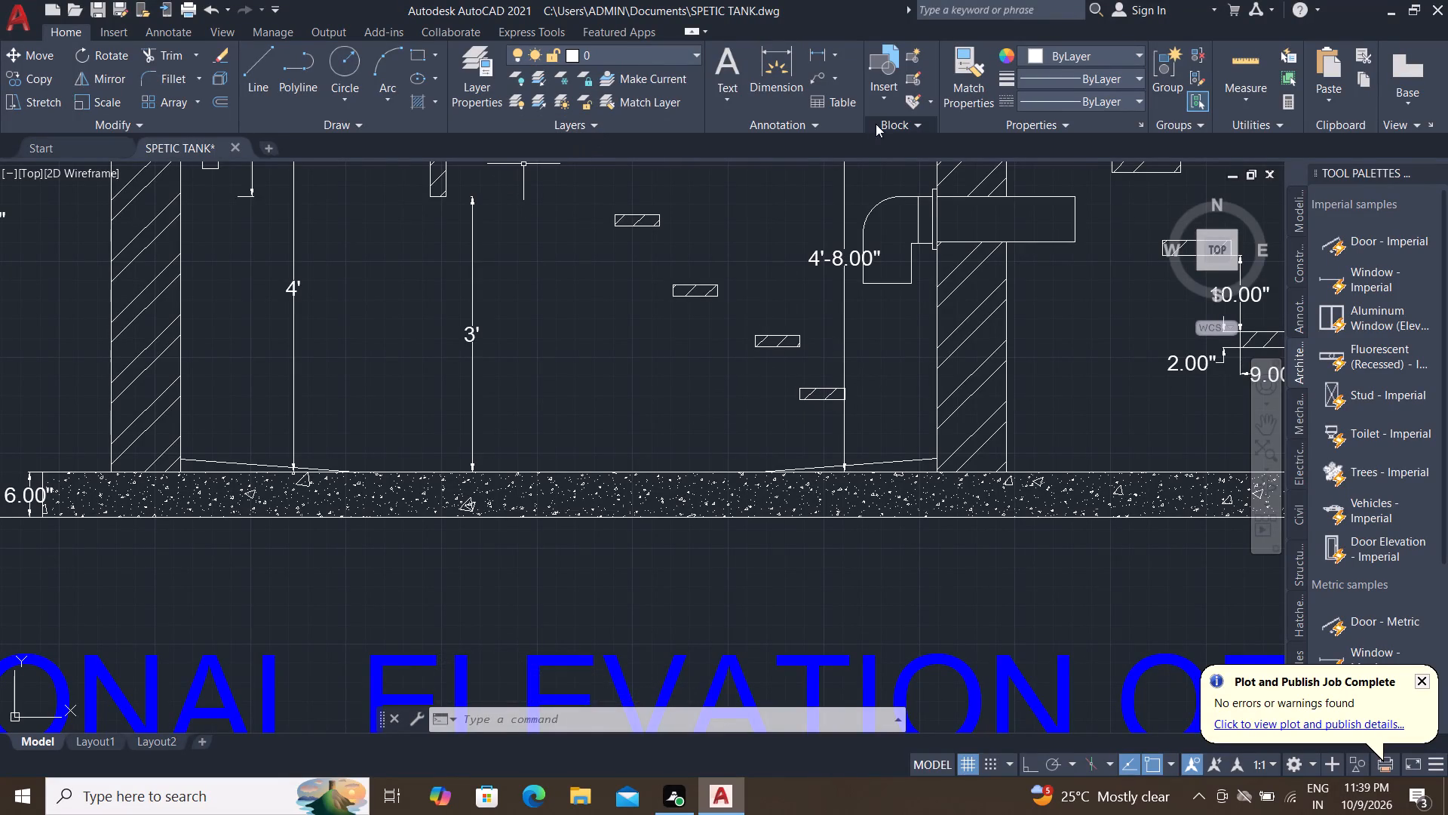
Add a multileader reading "SLOPE 1 : 40" pointing to the sloping floor line beside the baffle wall.
click(818, 67)
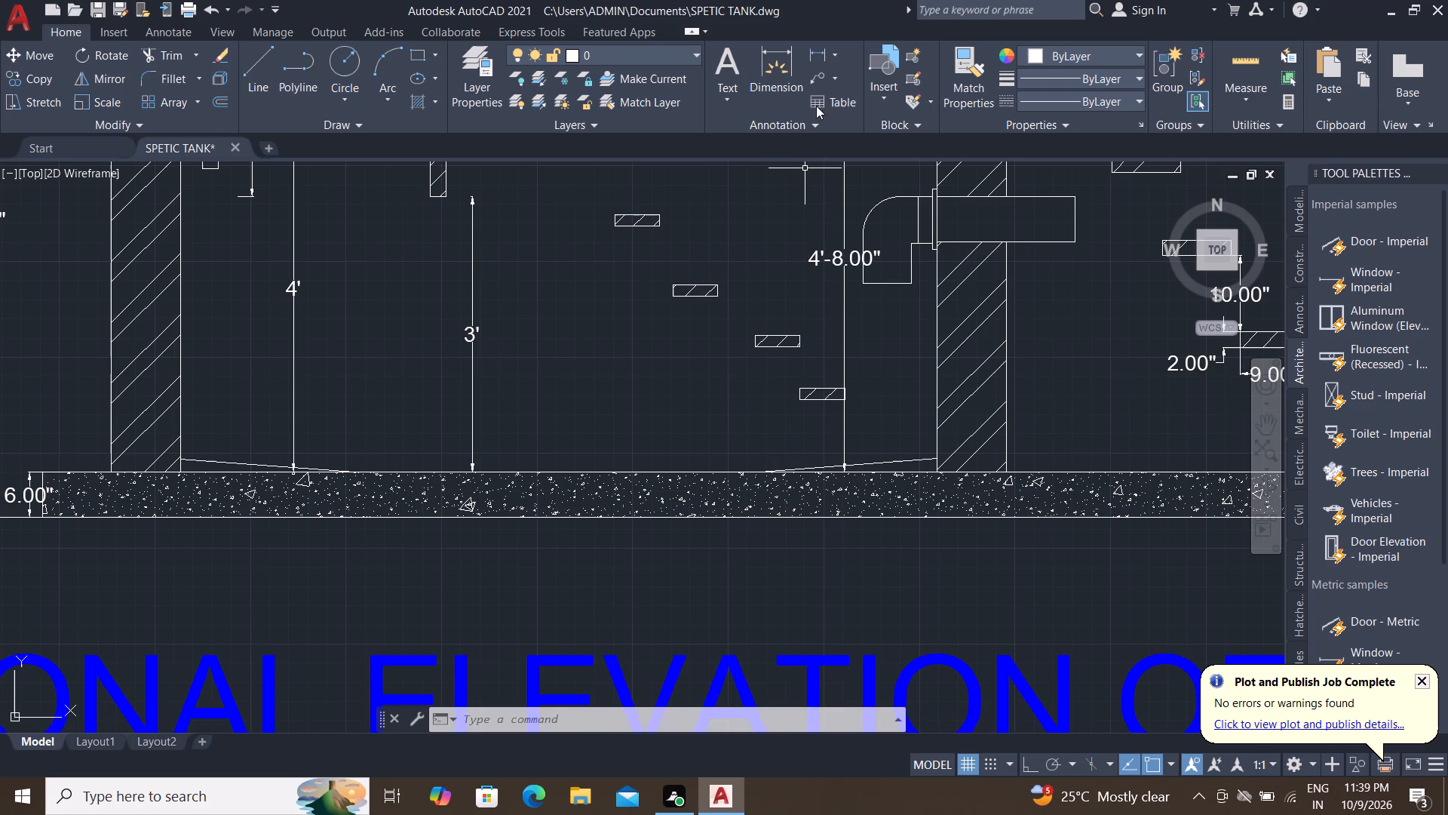
click(811, 75)
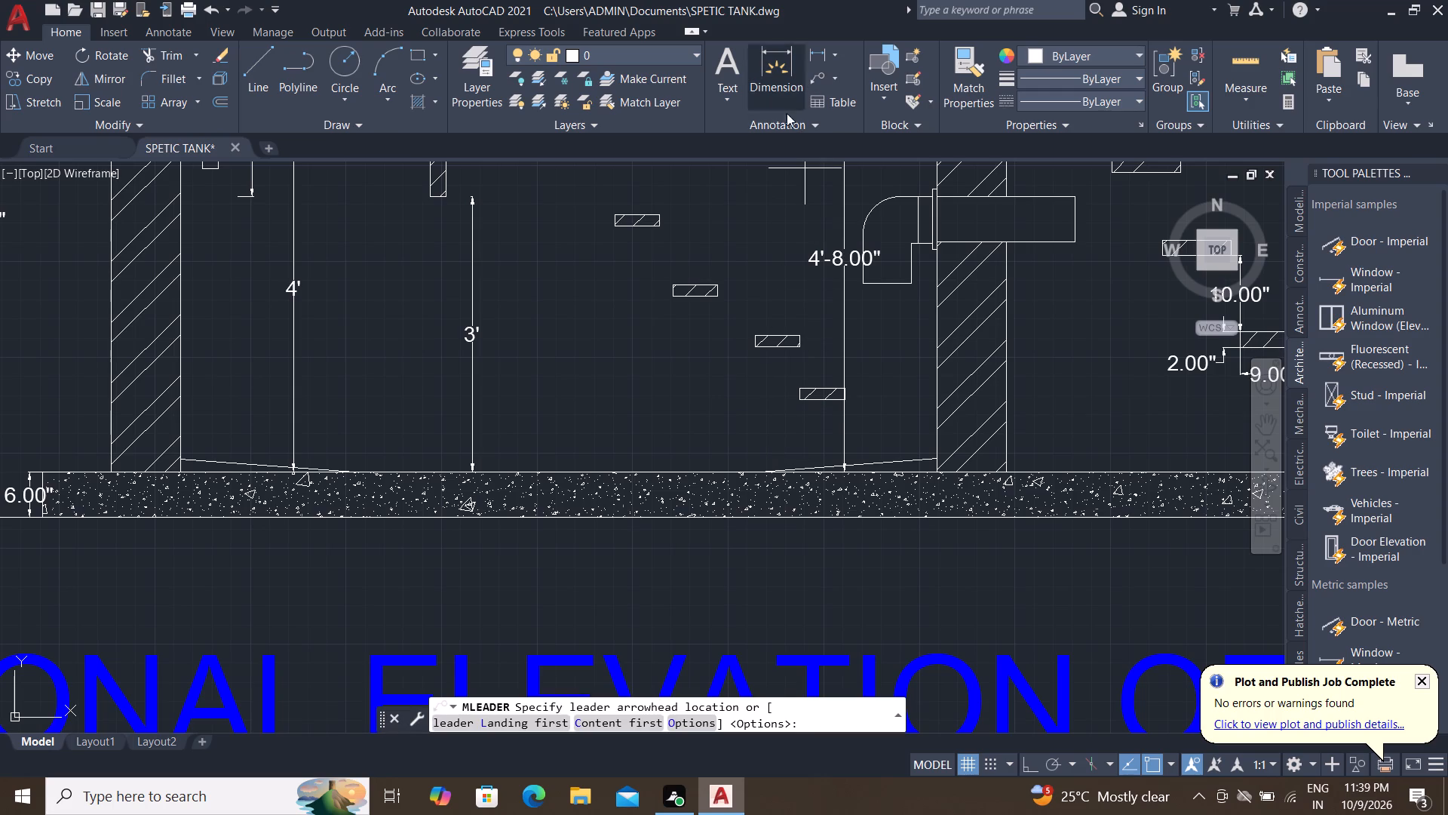
scroll(798, 471, up, 2)
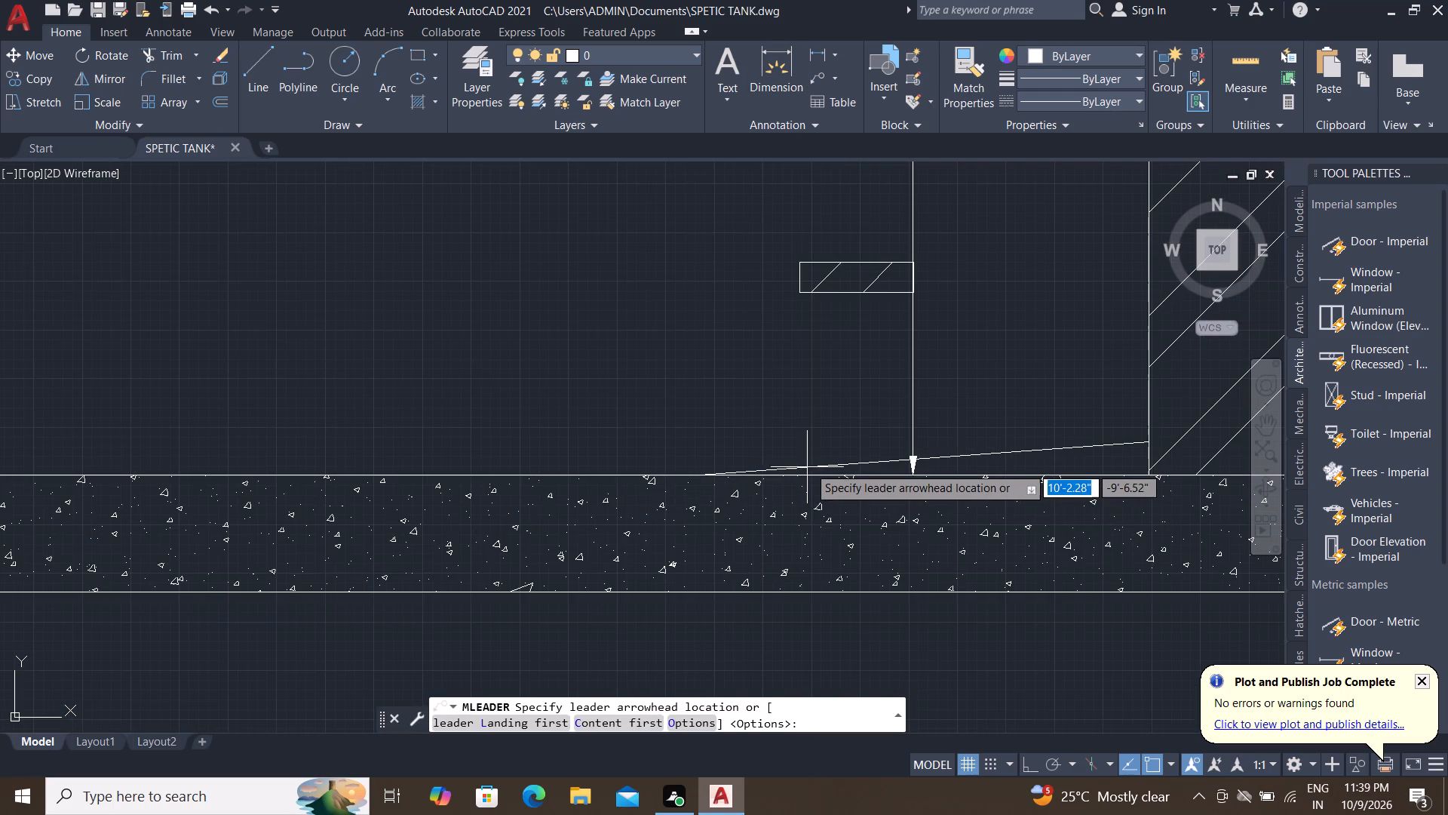
click(808, 466)
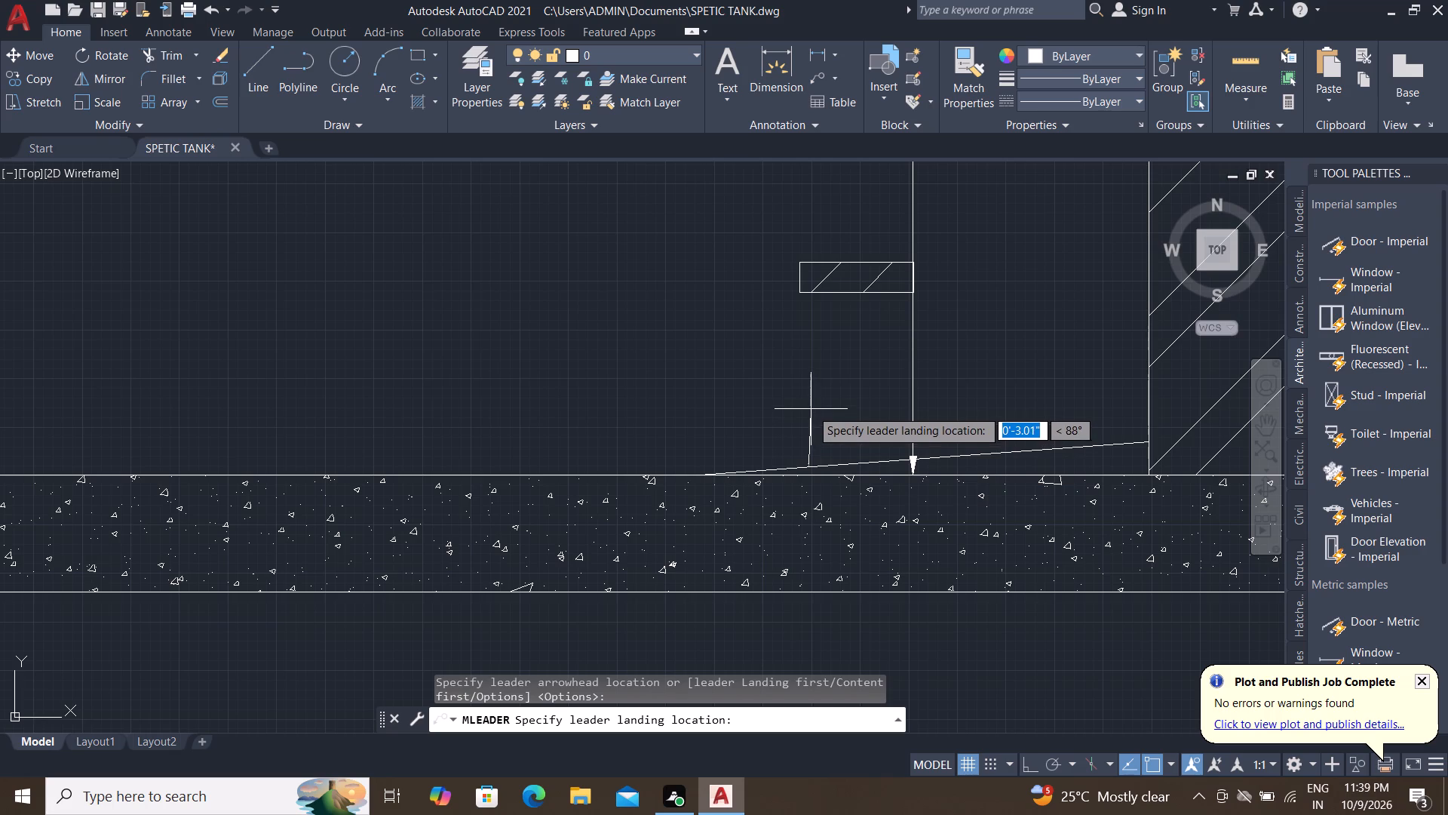
click(765, 411)
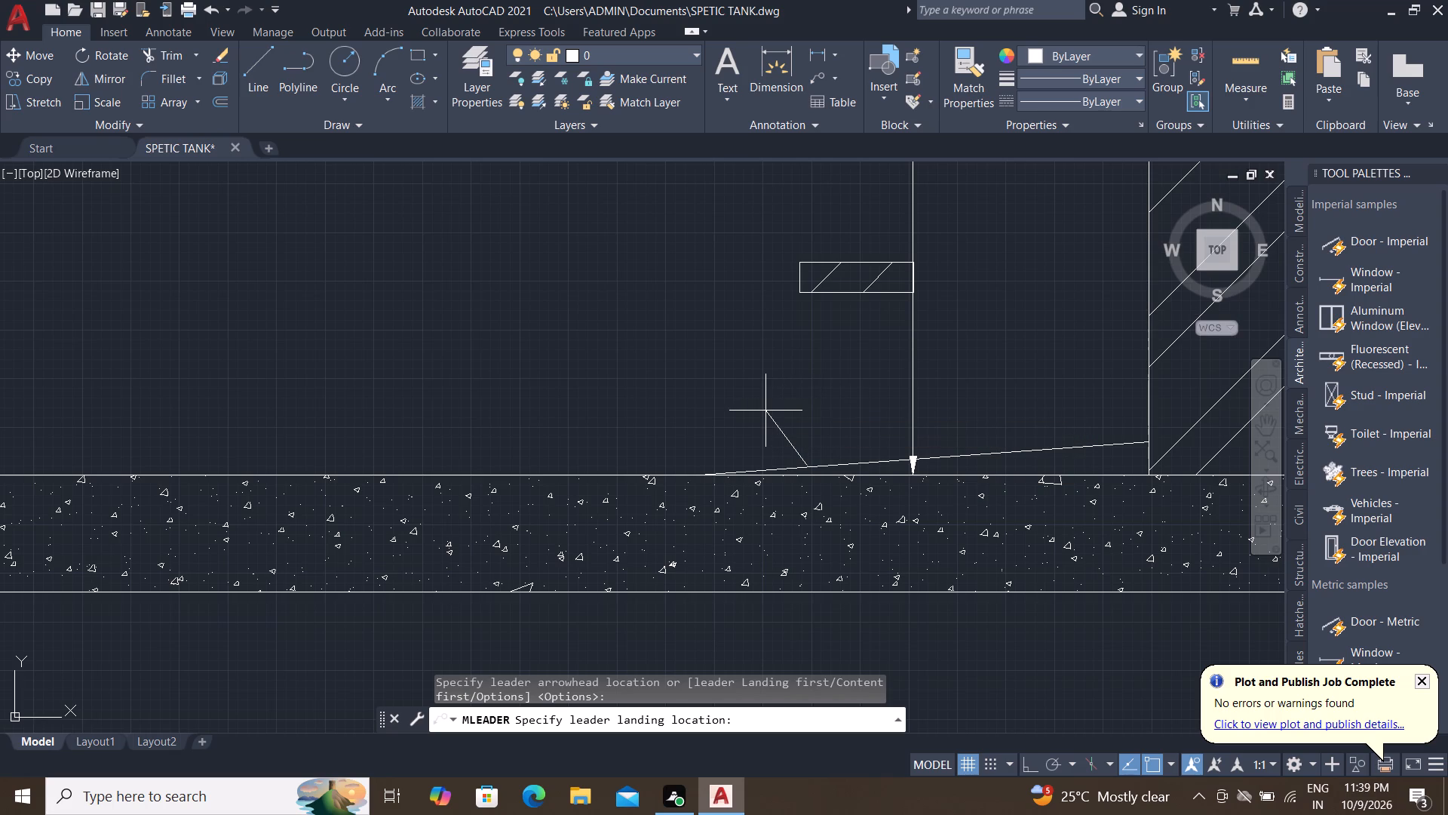
key(s)
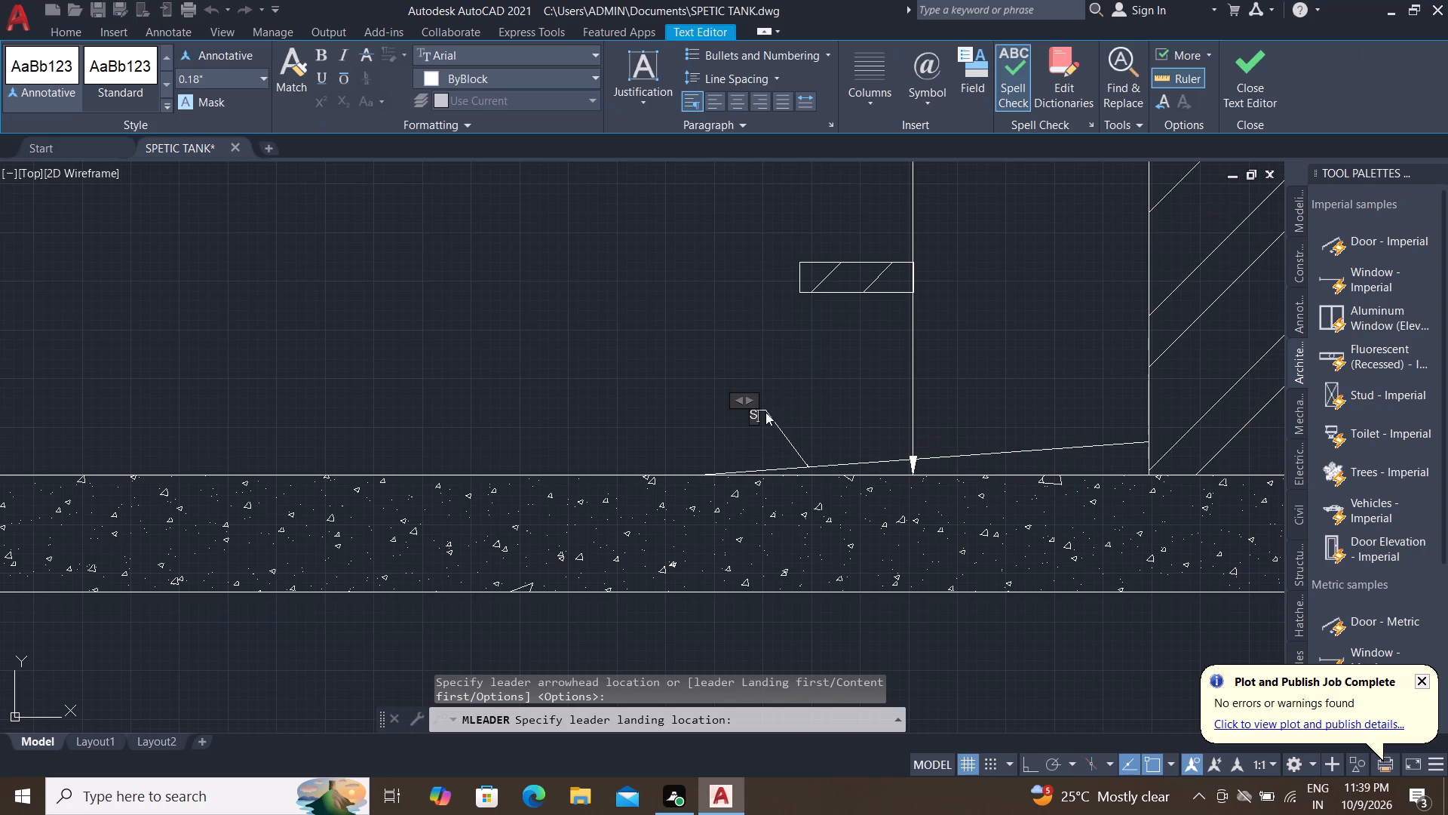
text(LOP)
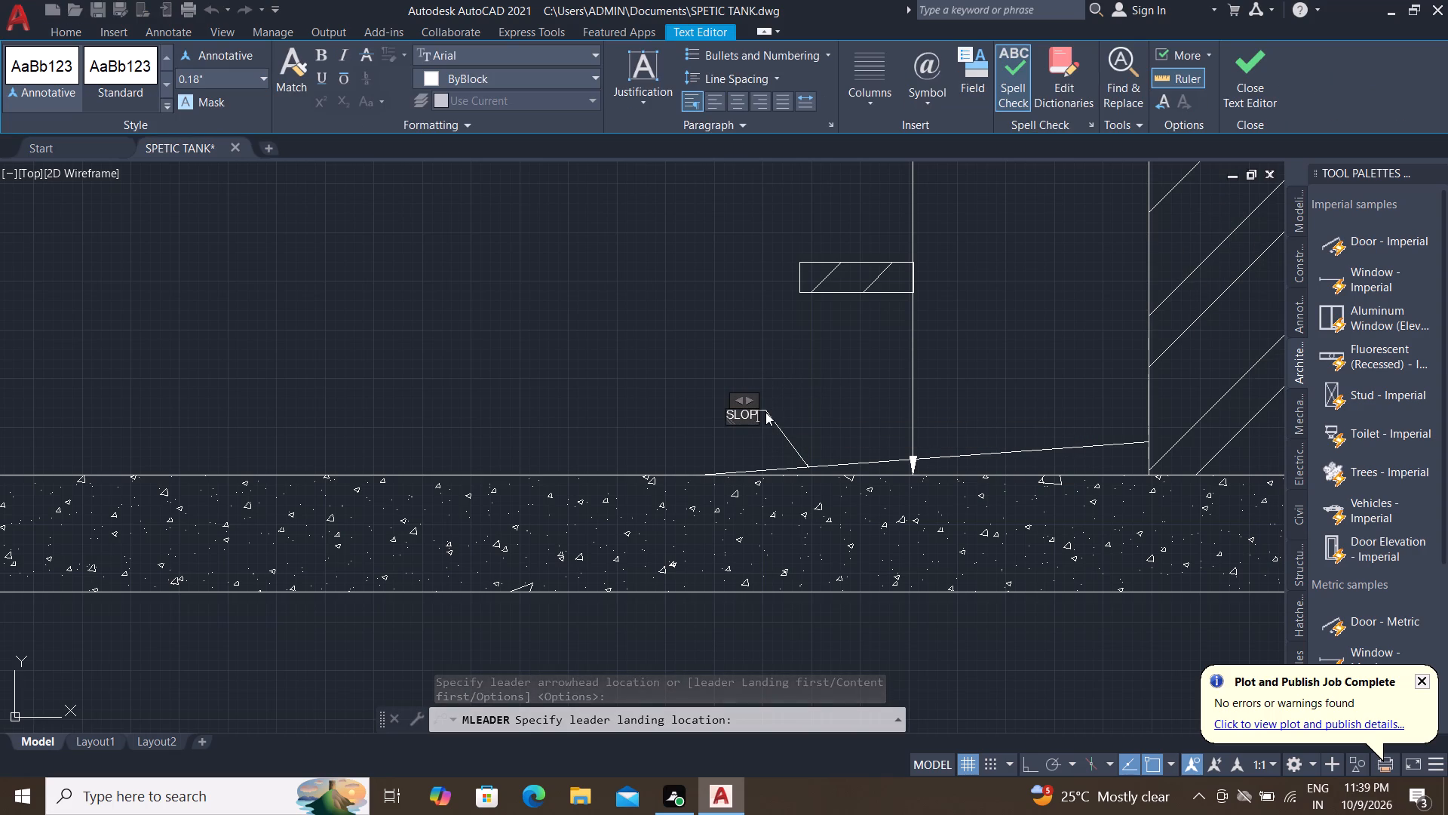
text(E)
key(space)
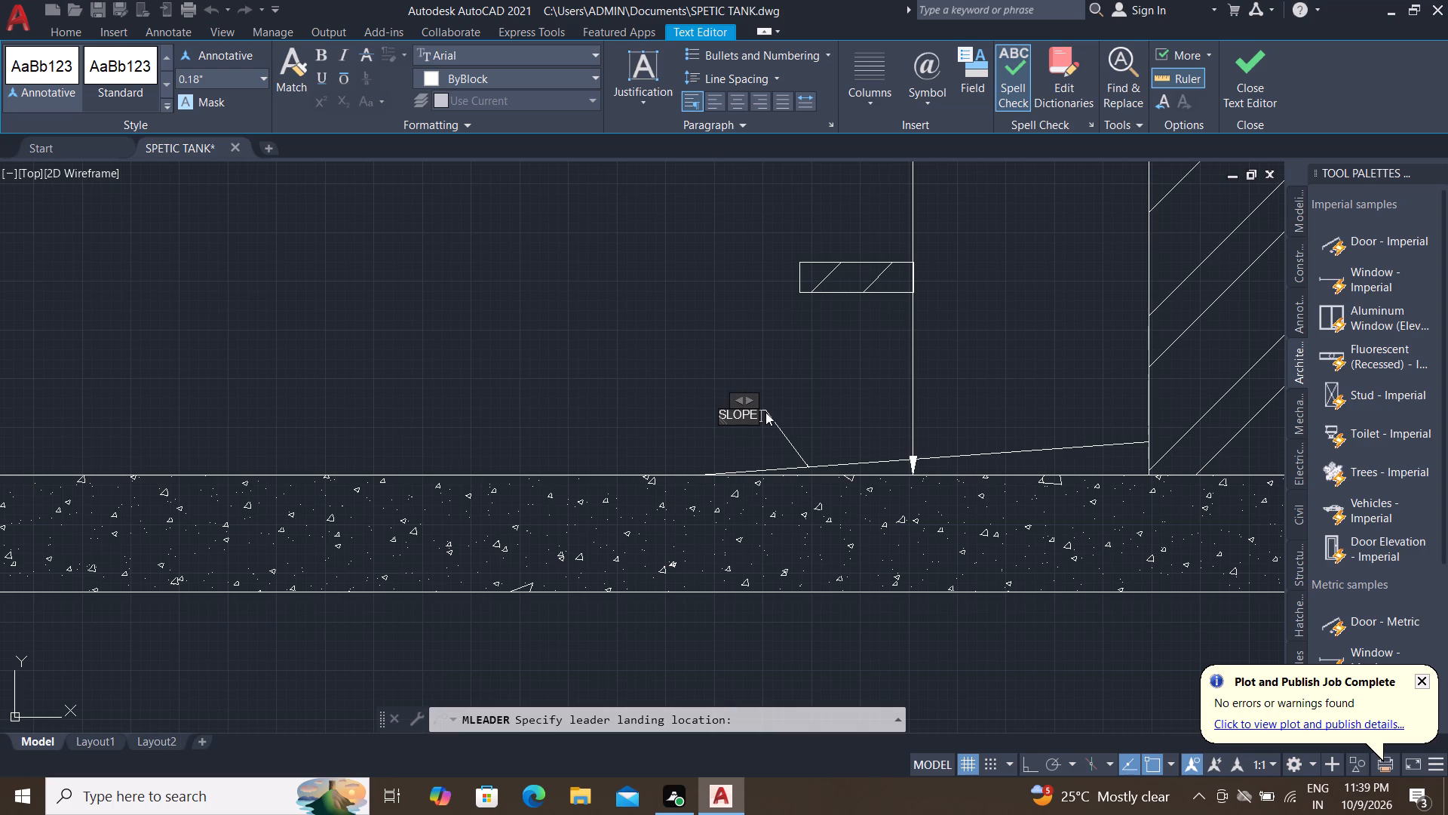
key(space)
text(1)
key(space)
key(semicolon)
key(space)
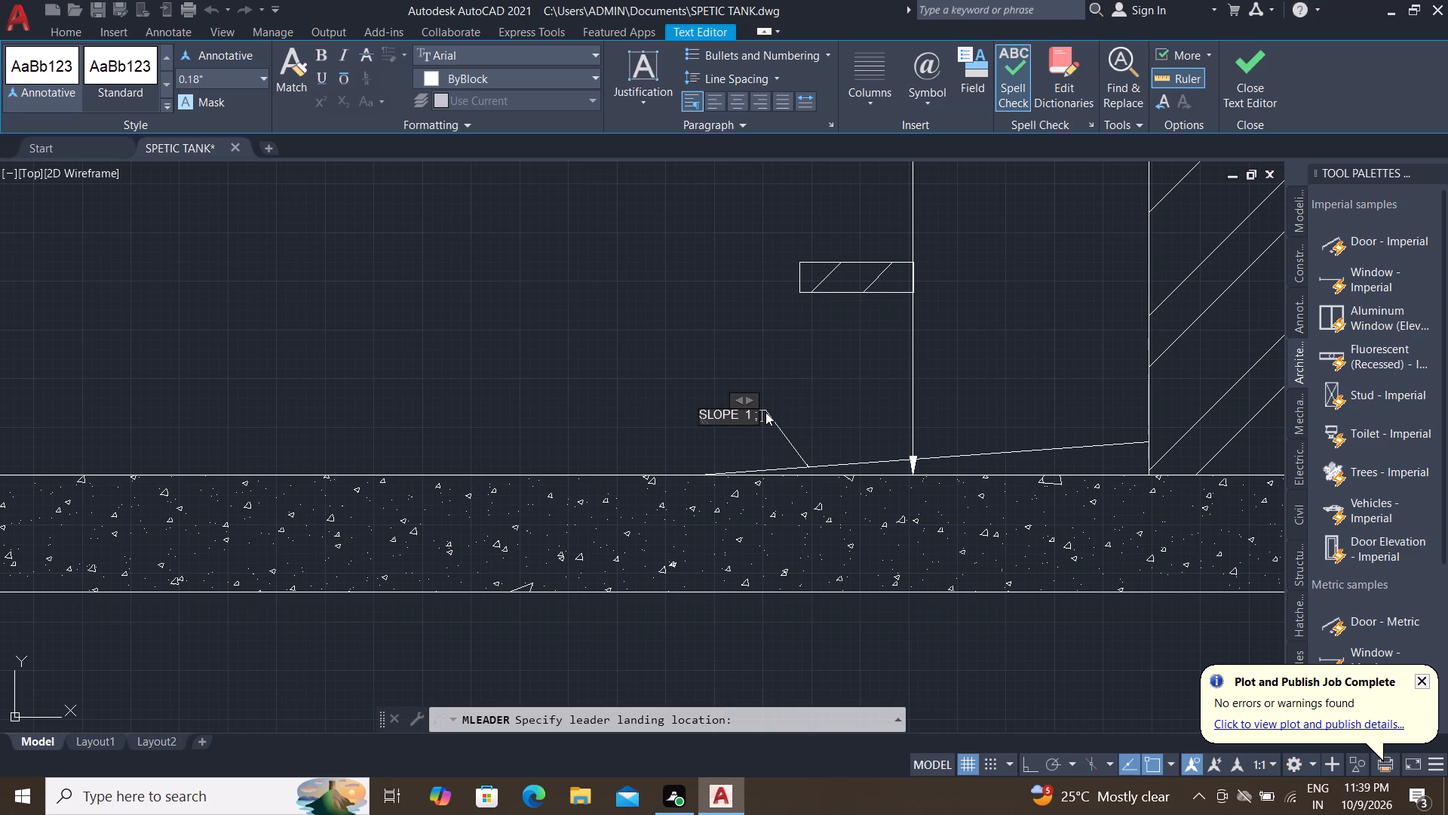
key(BackSpace)
key(BackSpace)
key(shift+colon)
key(space)
text(40)
key(space)
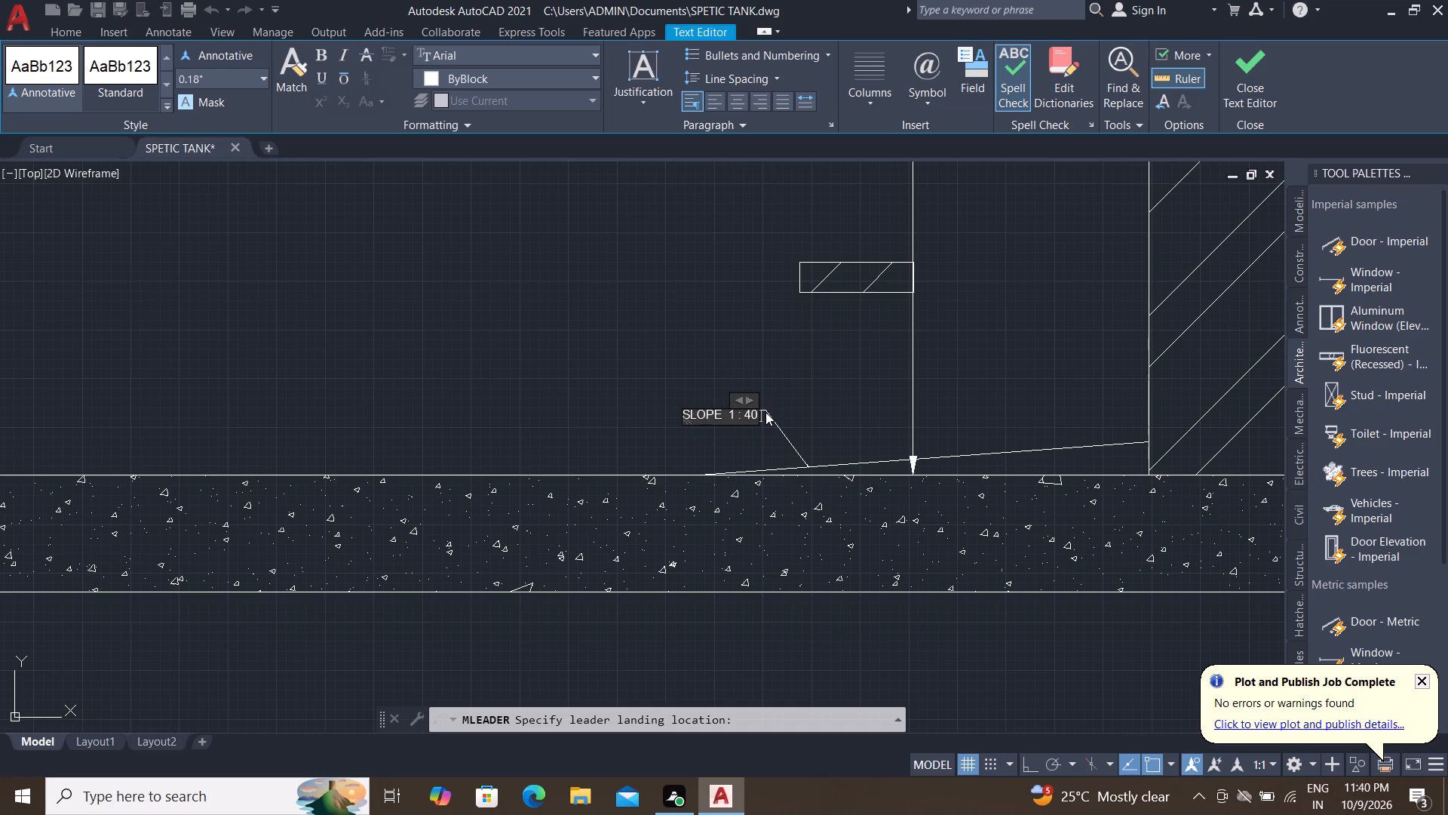
scroll(765, 412, up, 1)
click(780, 393)
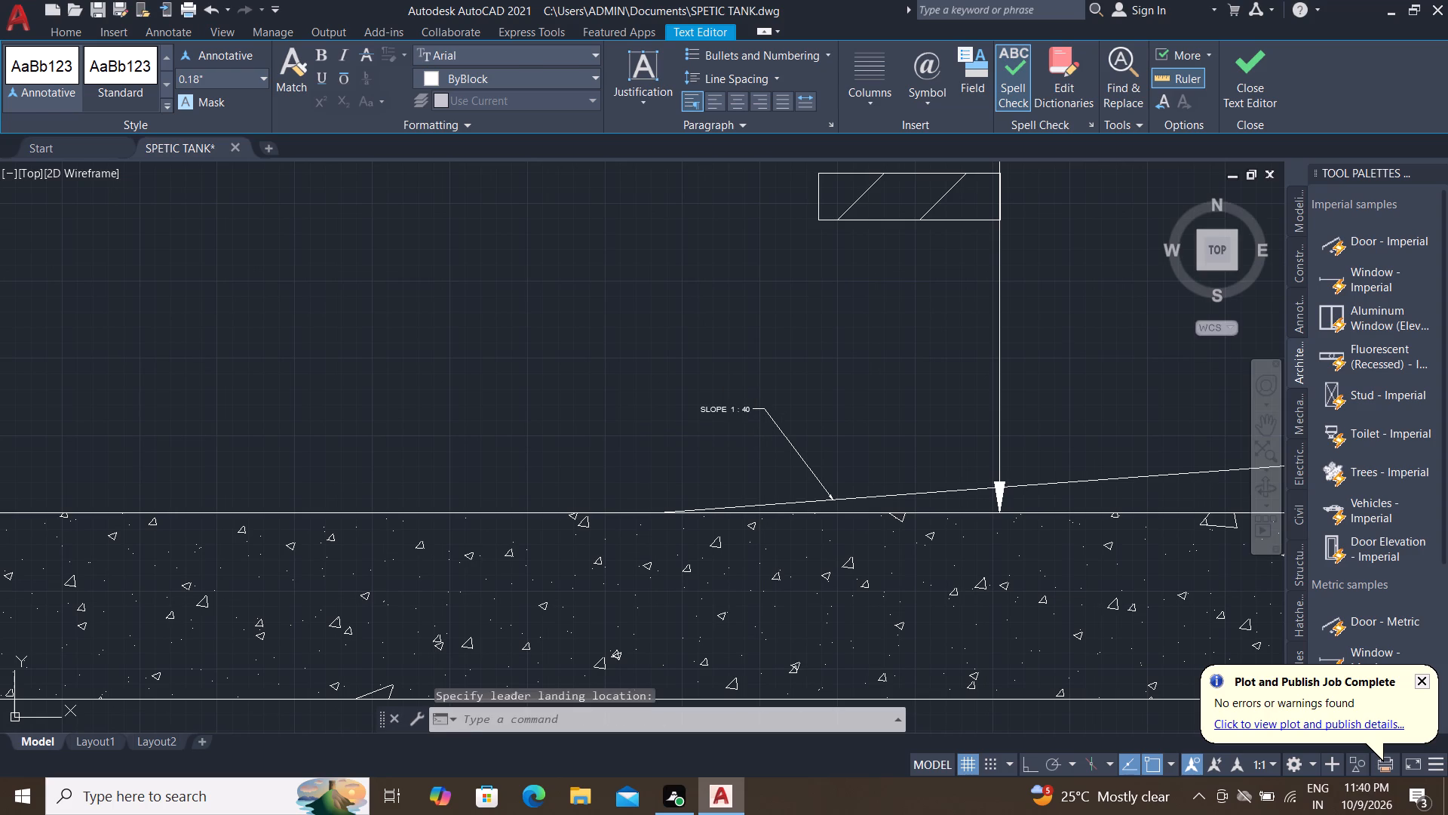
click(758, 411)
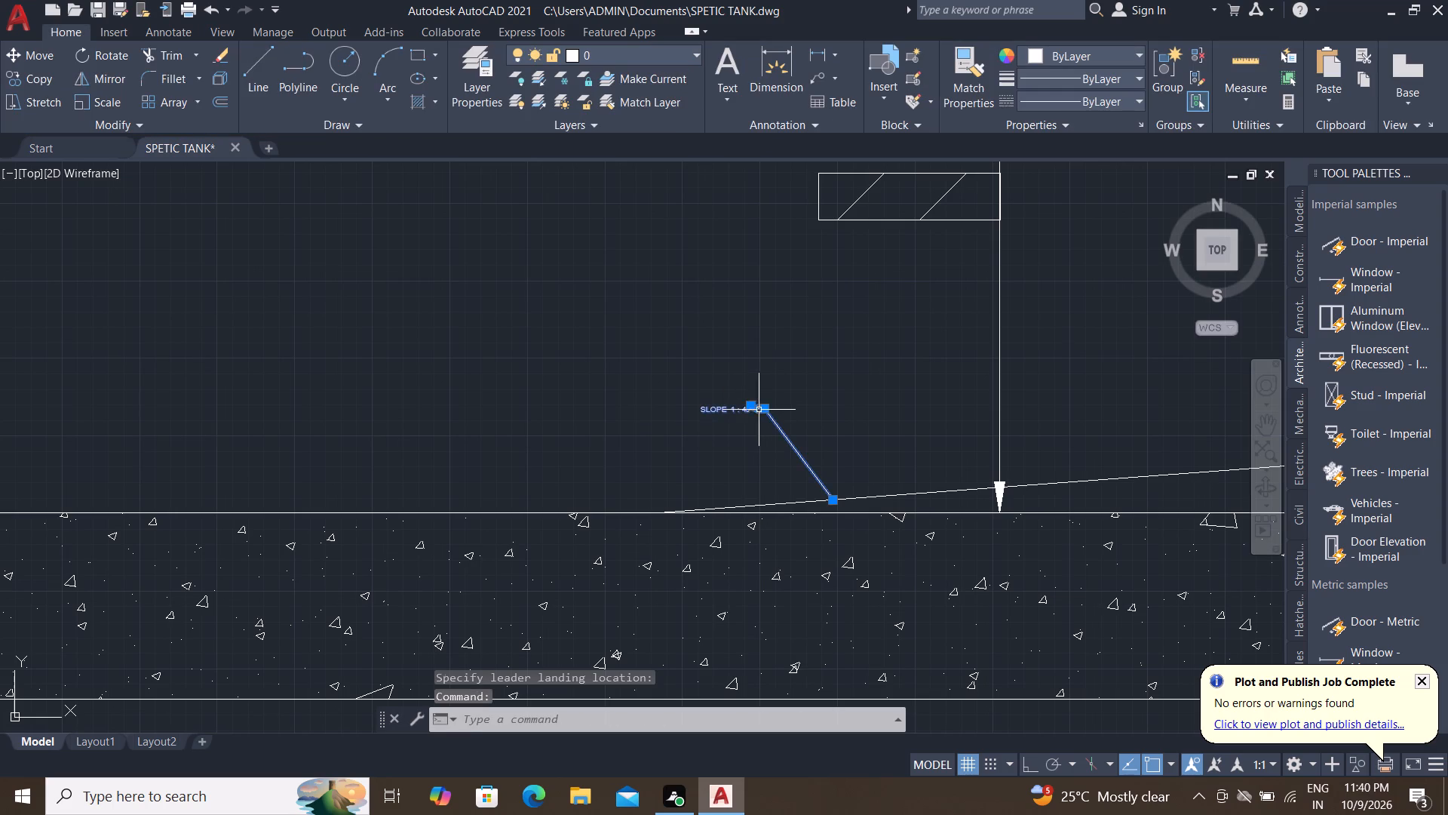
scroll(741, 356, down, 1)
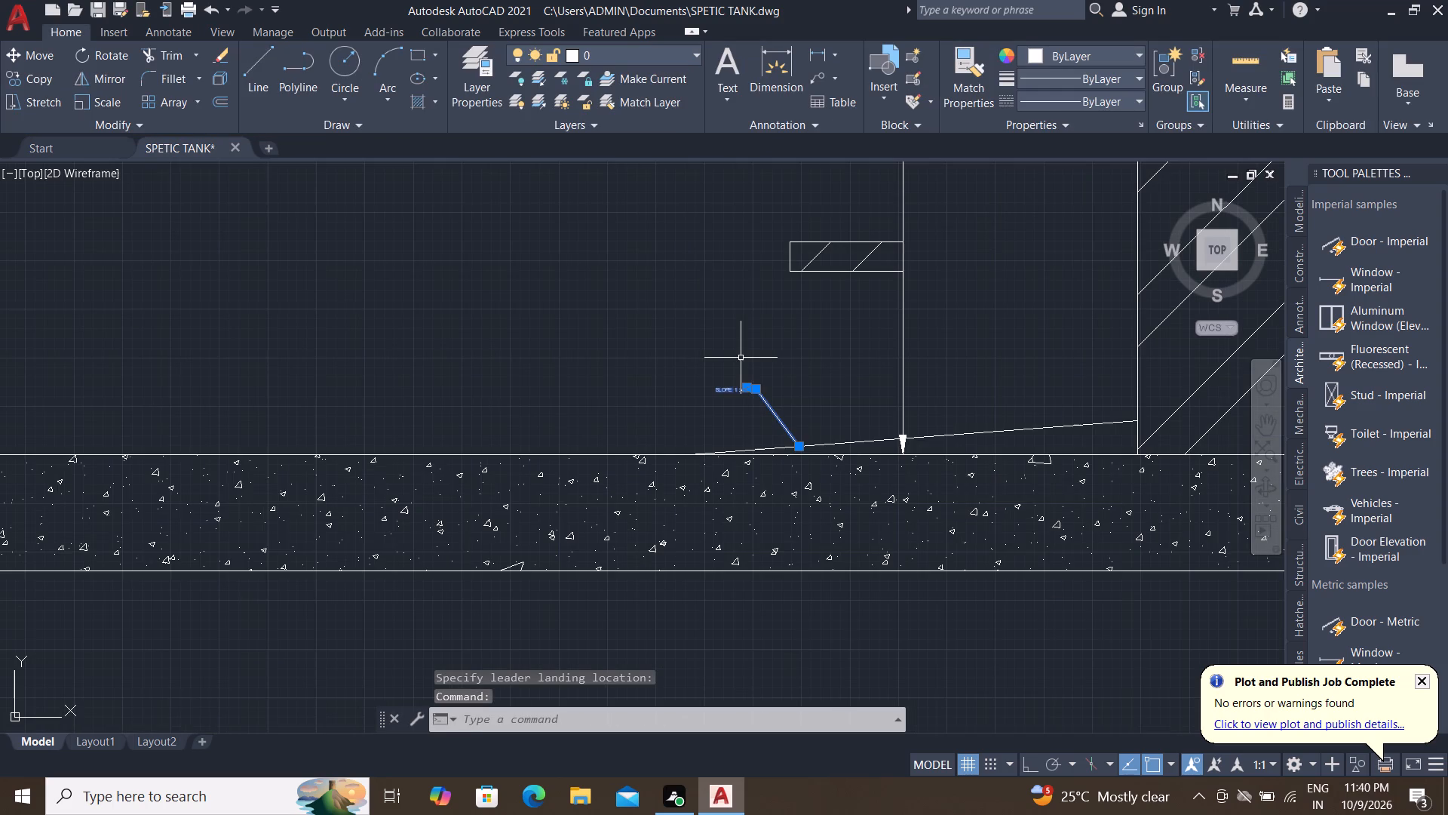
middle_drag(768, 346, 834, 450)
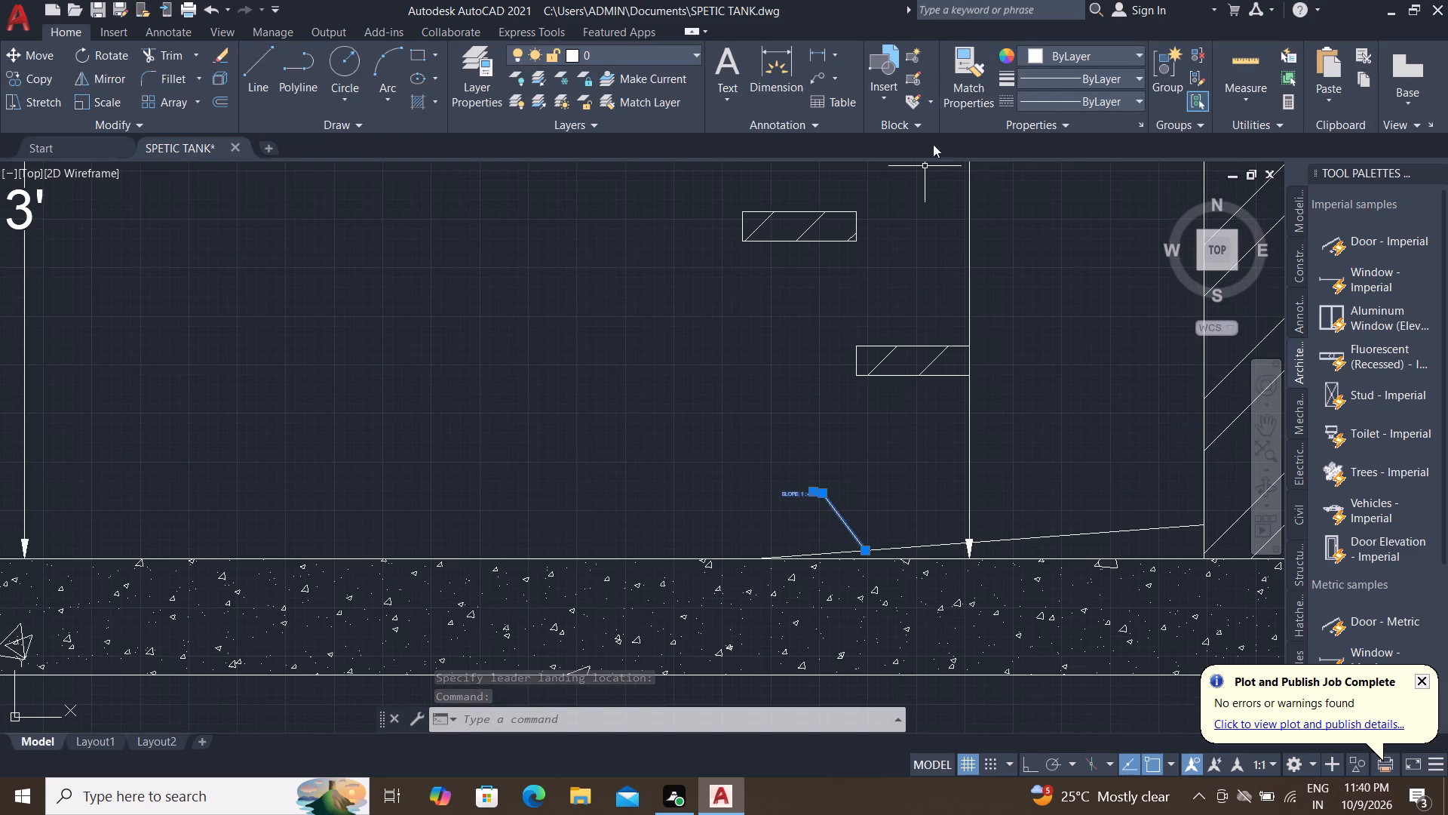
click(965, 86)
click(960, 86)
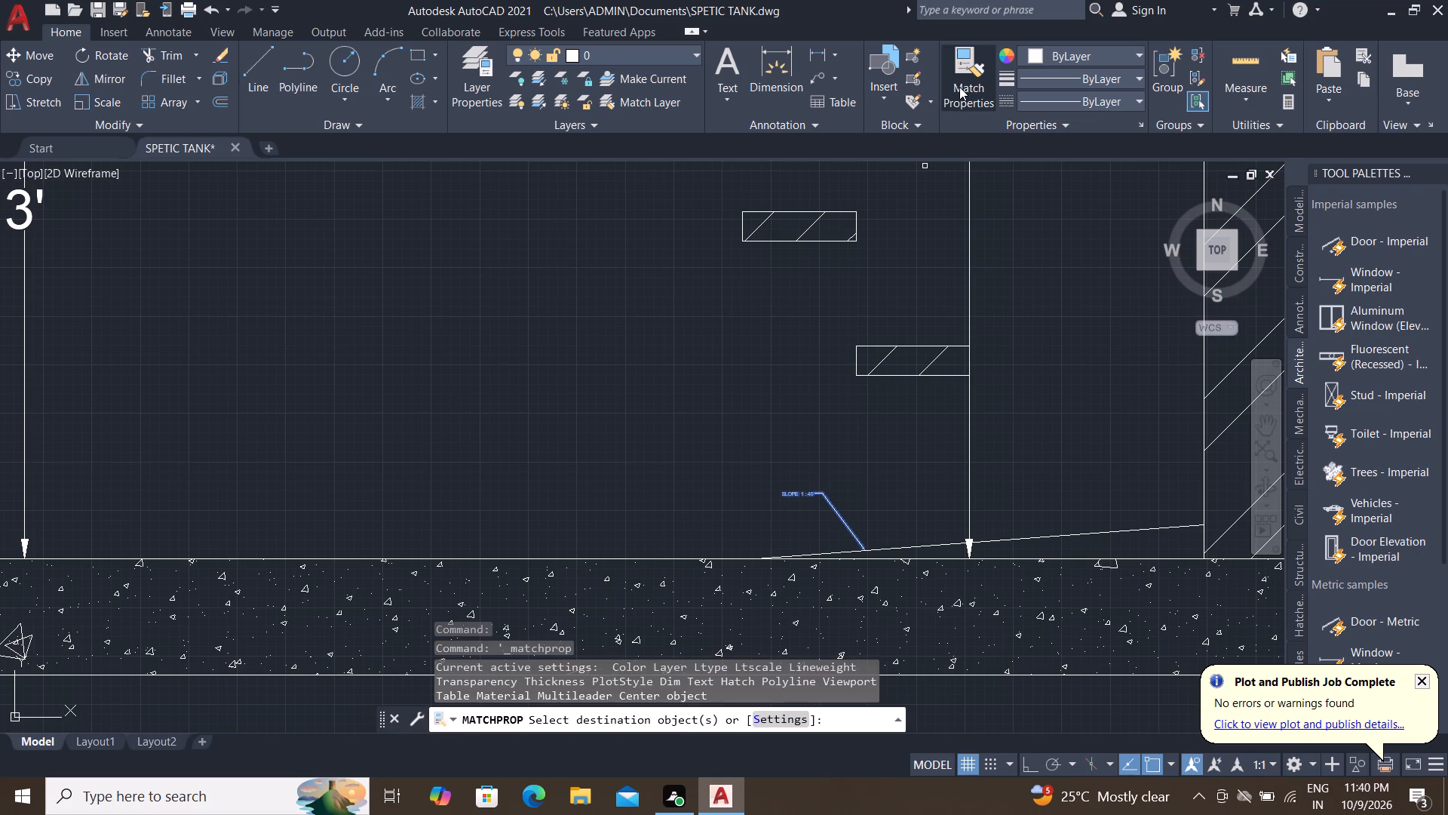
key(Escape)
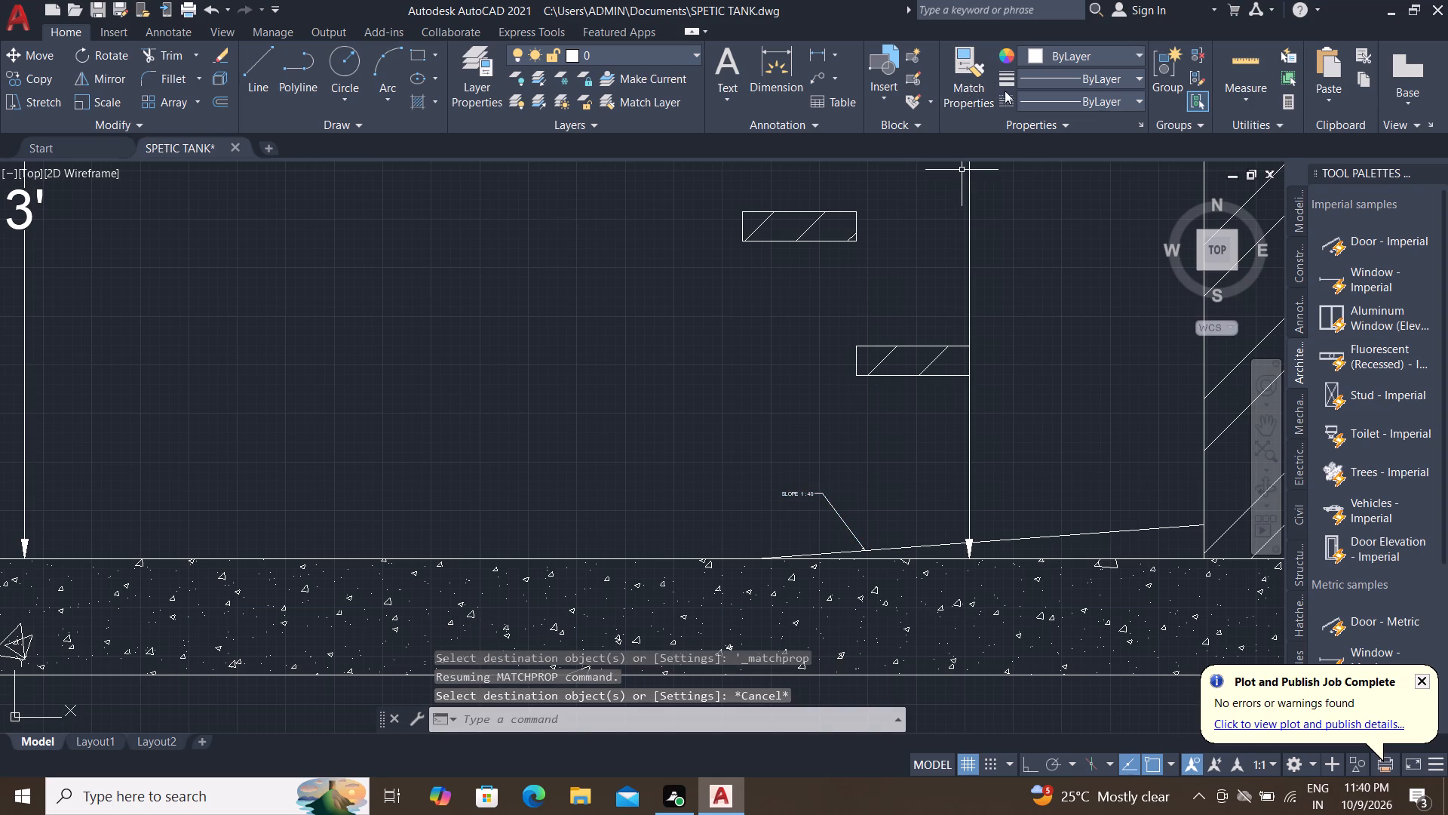
Match the properties of the outlet pipe leader onto the SLOPE 1 : 40 leader.
click(968, 82)
scroll(802, 272, down, 3)
scroll(699, 368, down, 2)
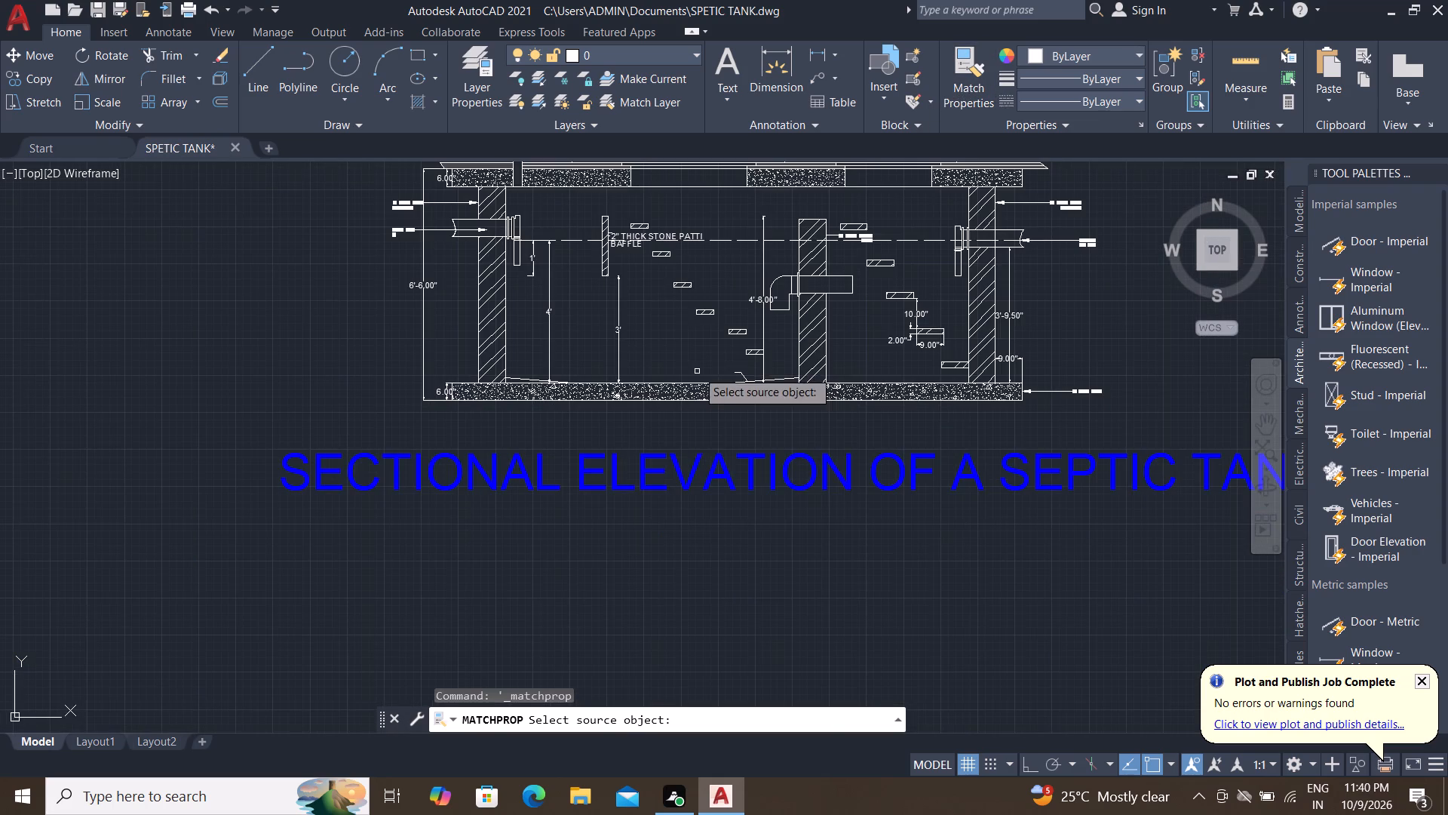
click(1088, 242)
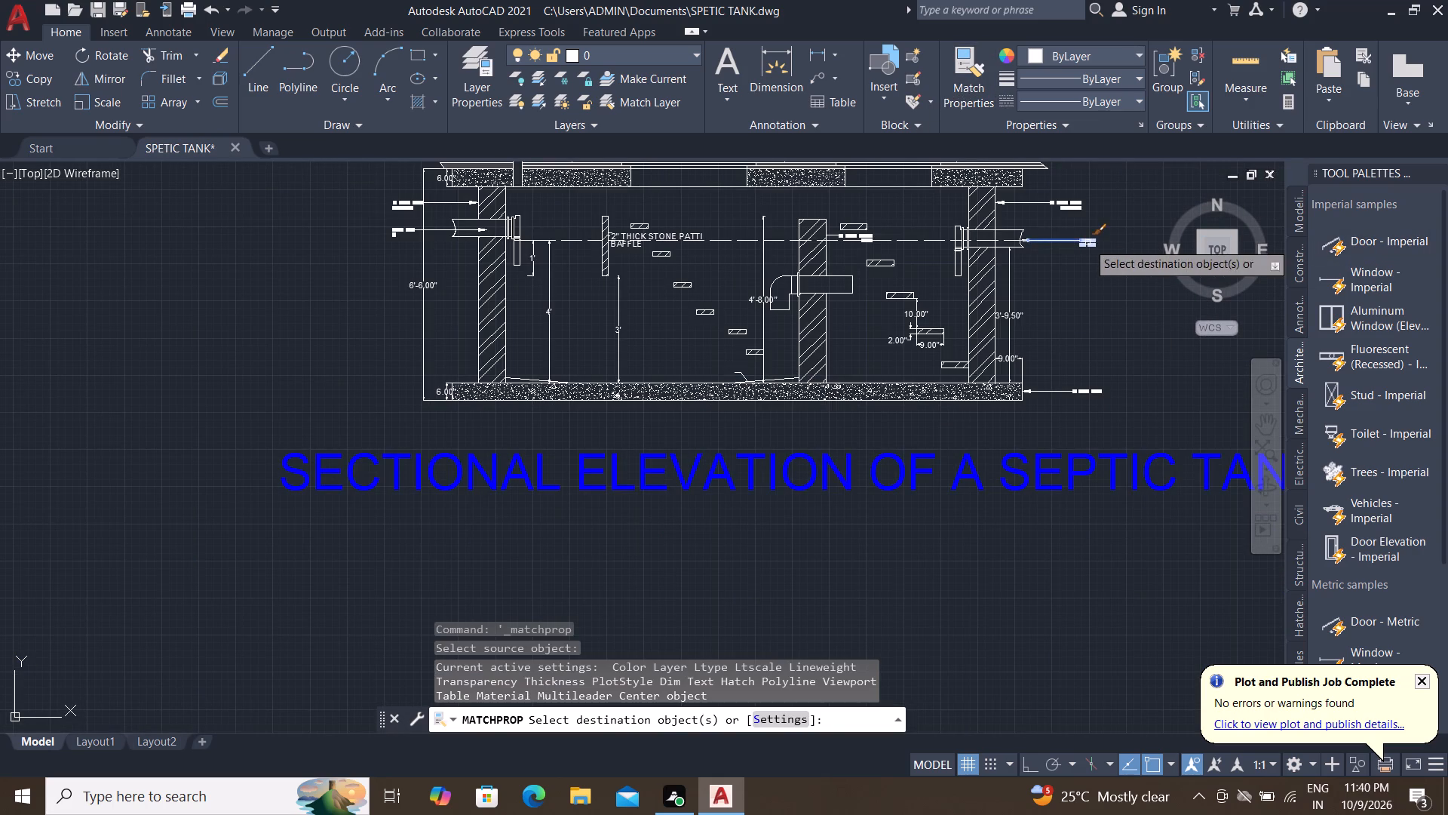
scroll(754, 377, up, 3)
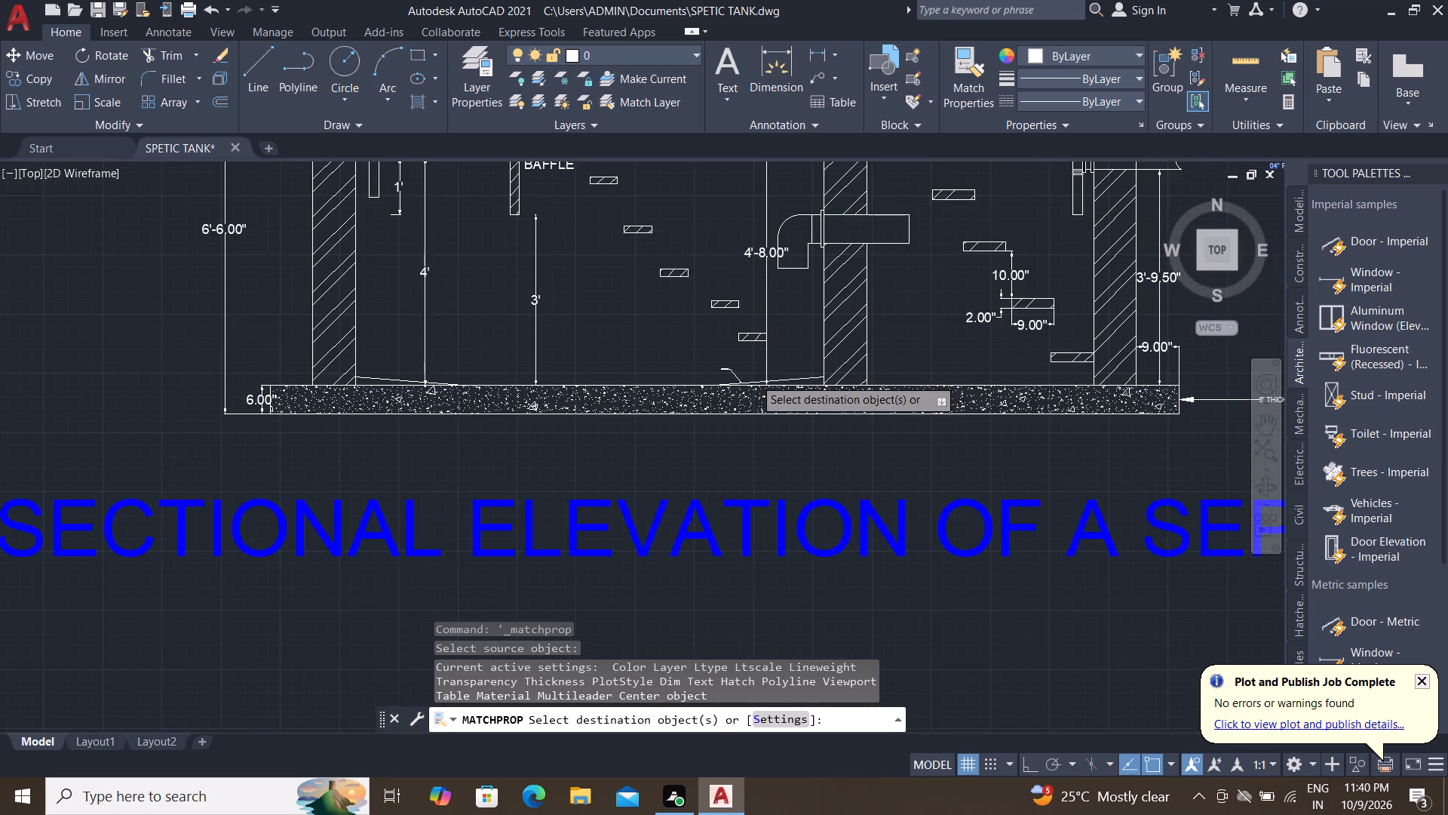
scroll(727, 389, up, 3)
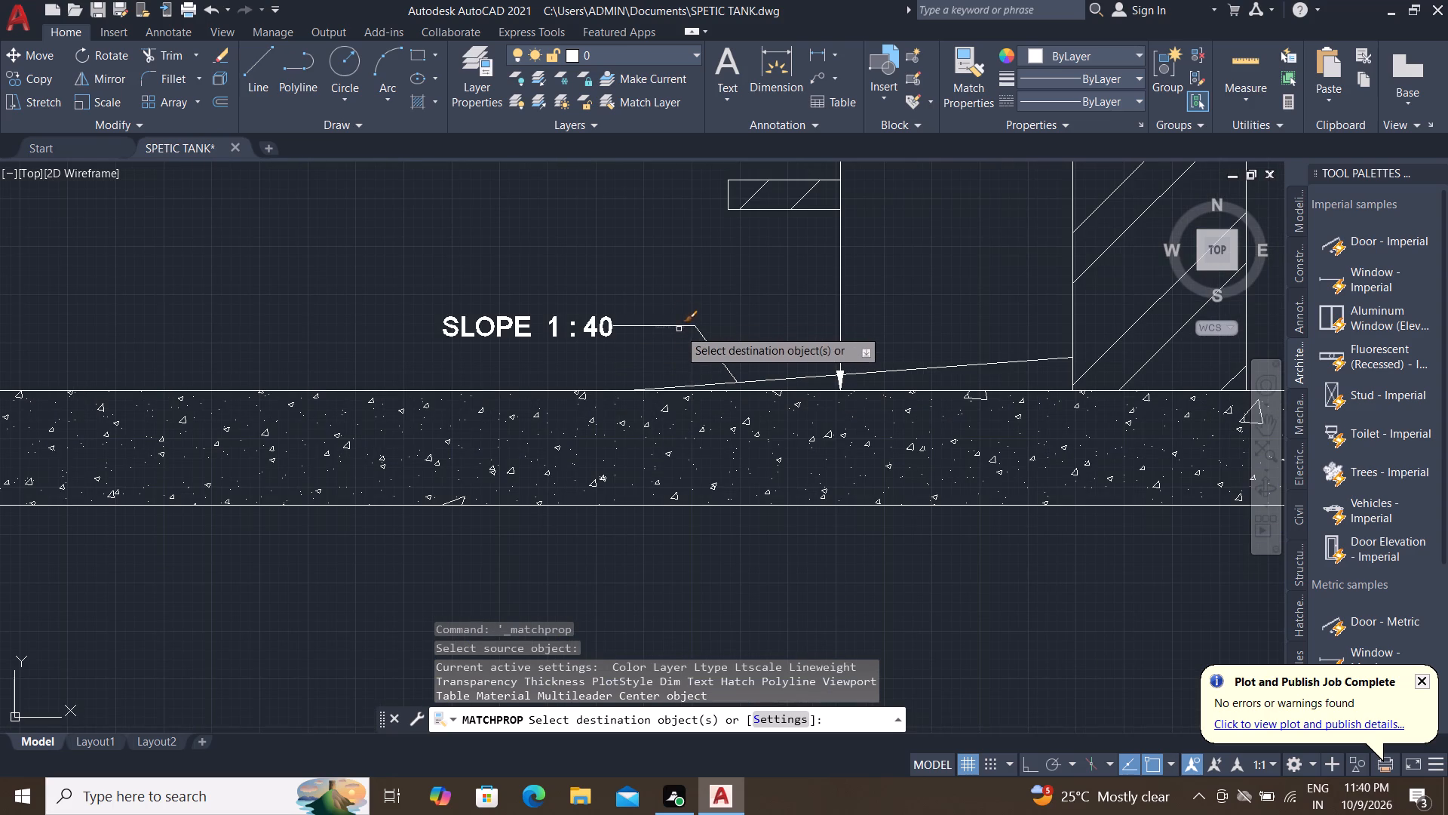
click(676, 327)
key(Escape)
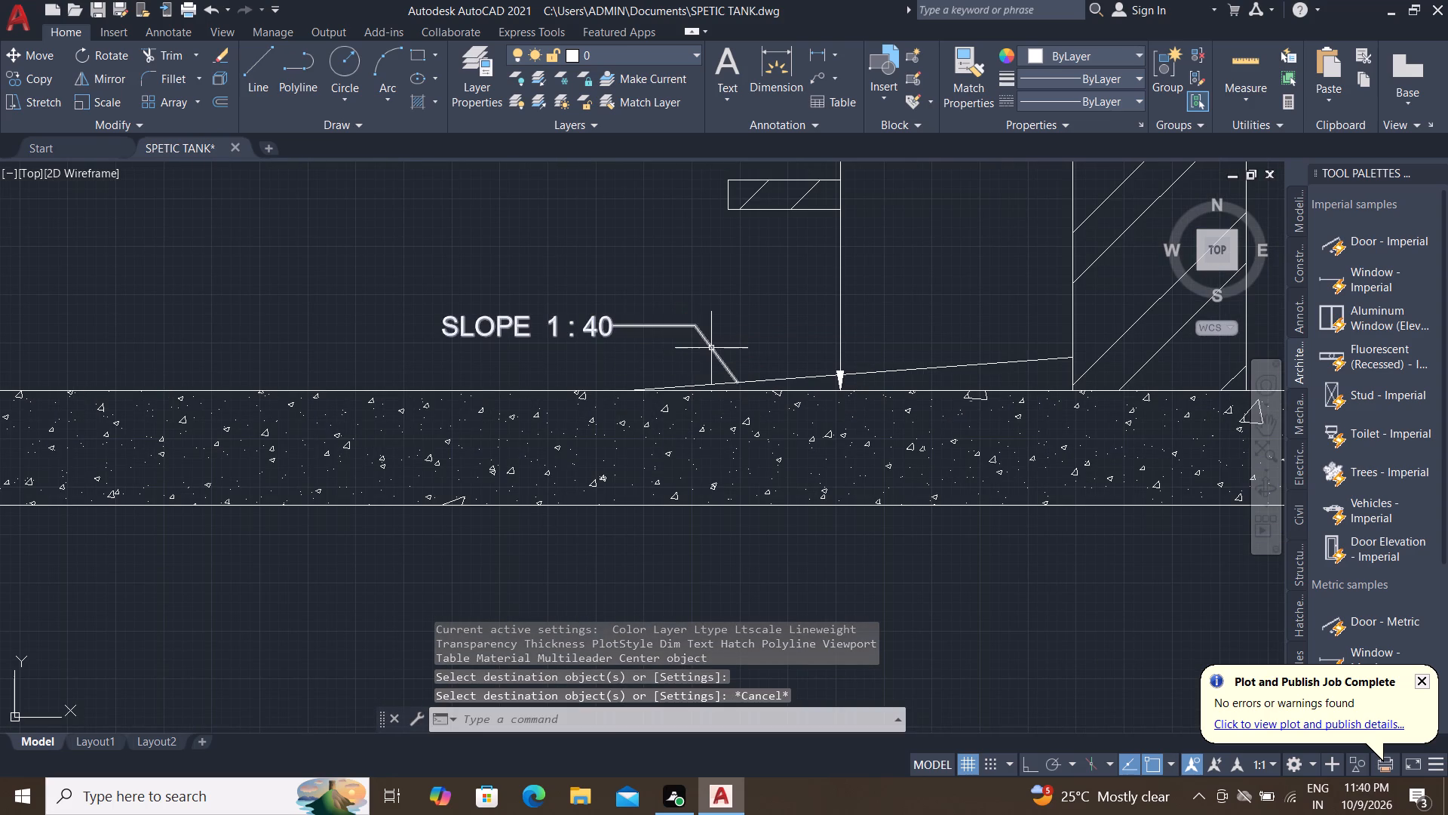
Set the SLOPE 1 : 40 leader's arrowhead size to 4" in its properties.
click(710, 349)
text(PR)
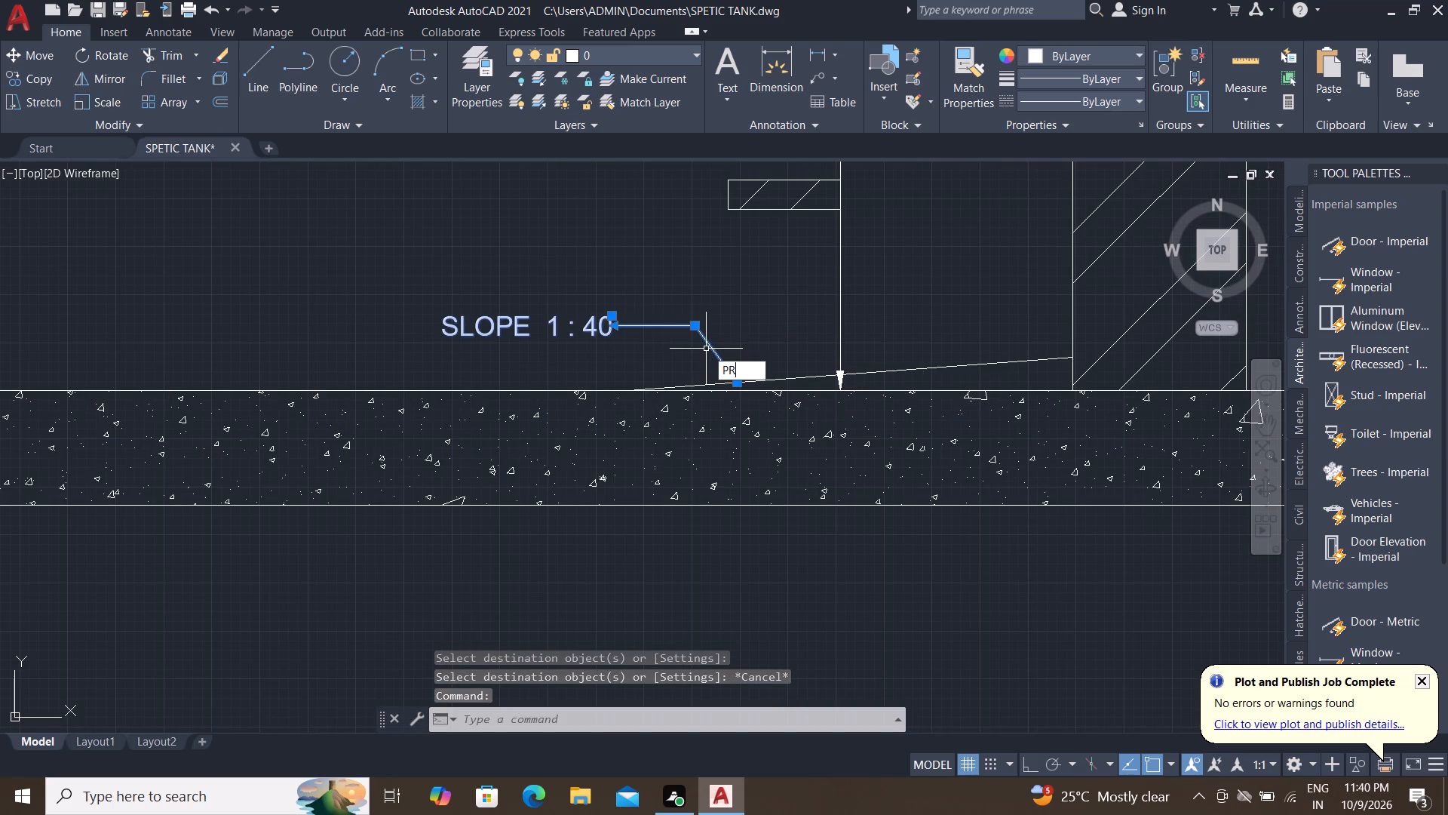
key(space)
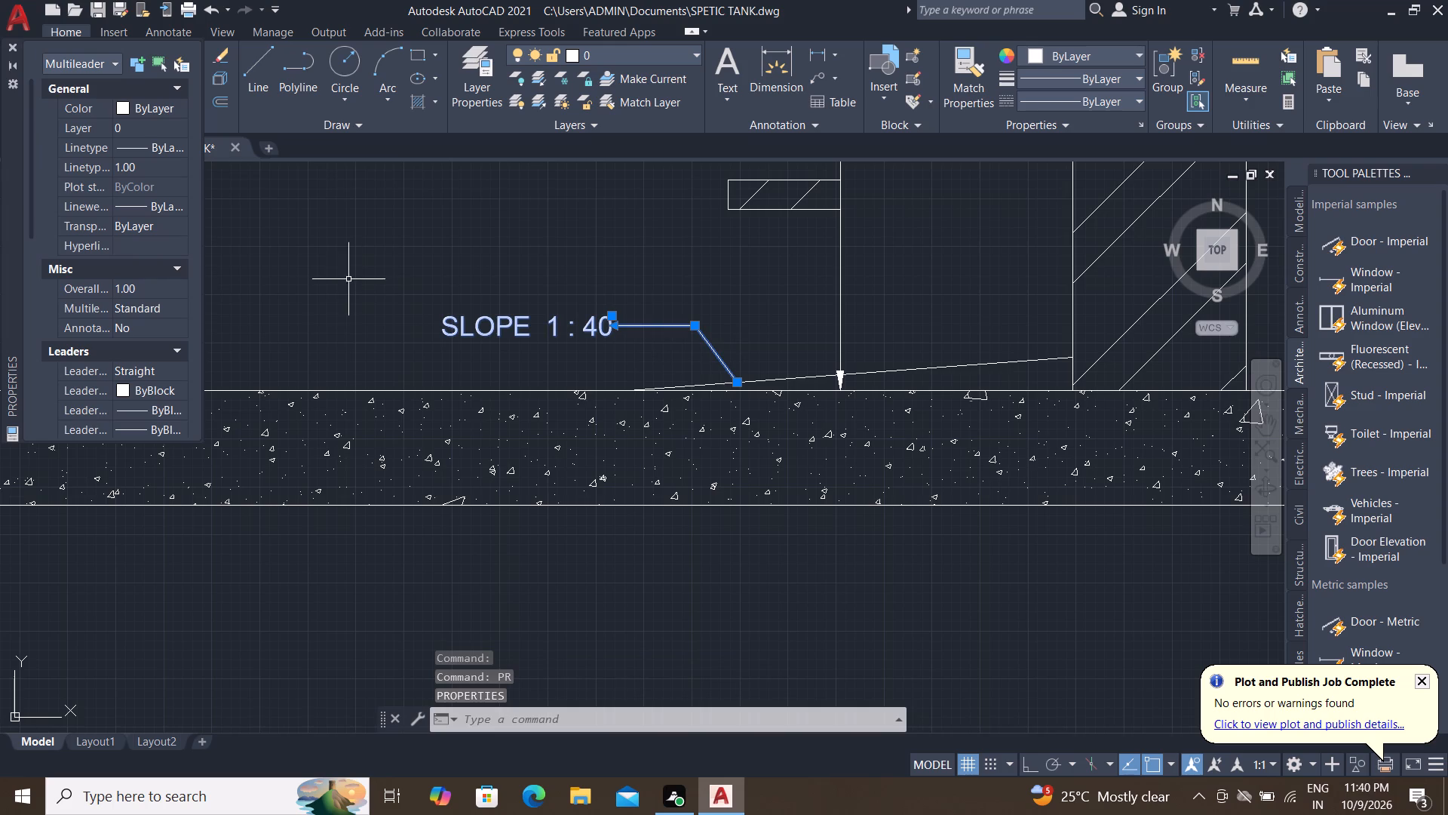
scroll(117, 310, down, 2)
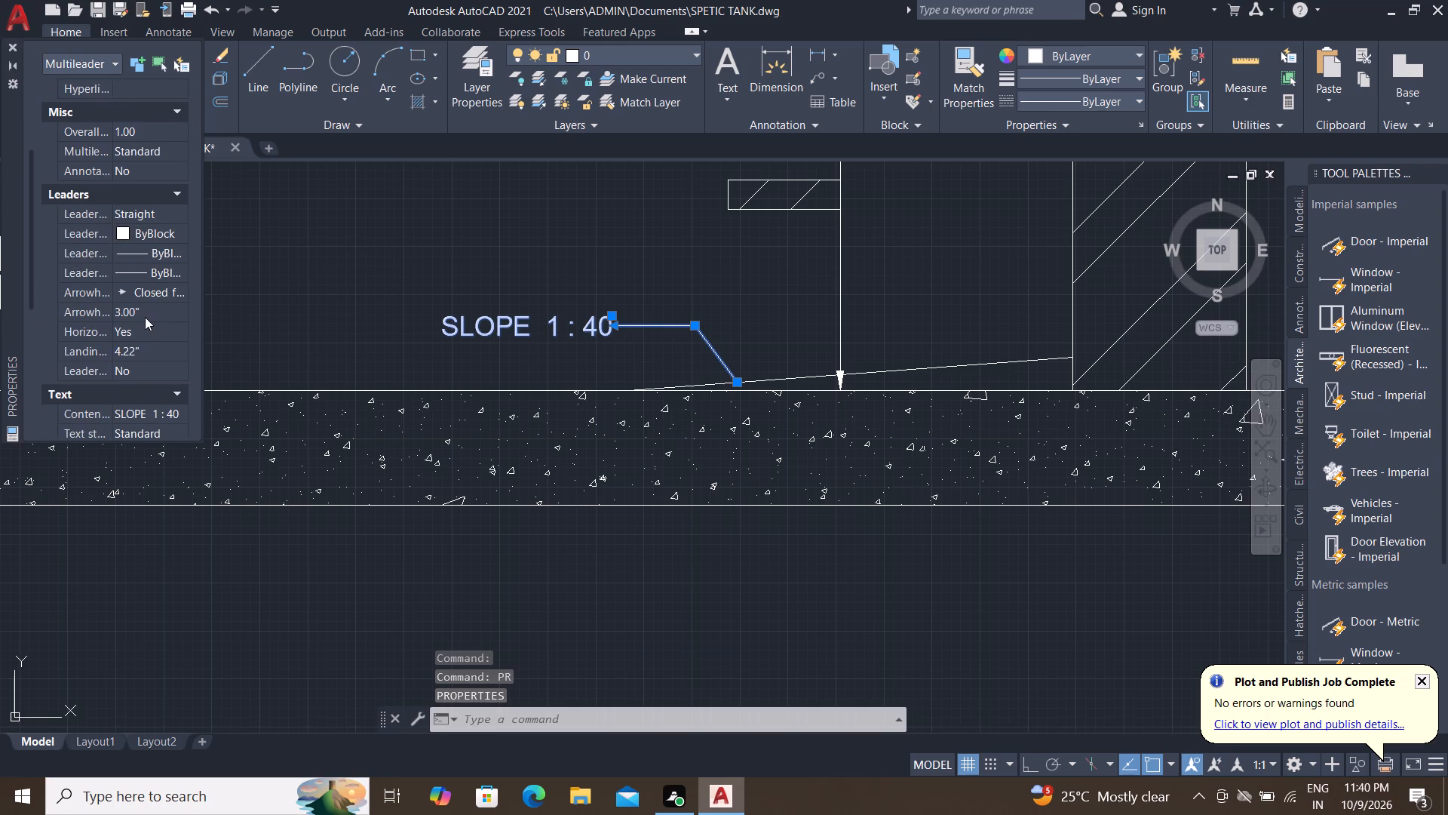
click(145, 312)
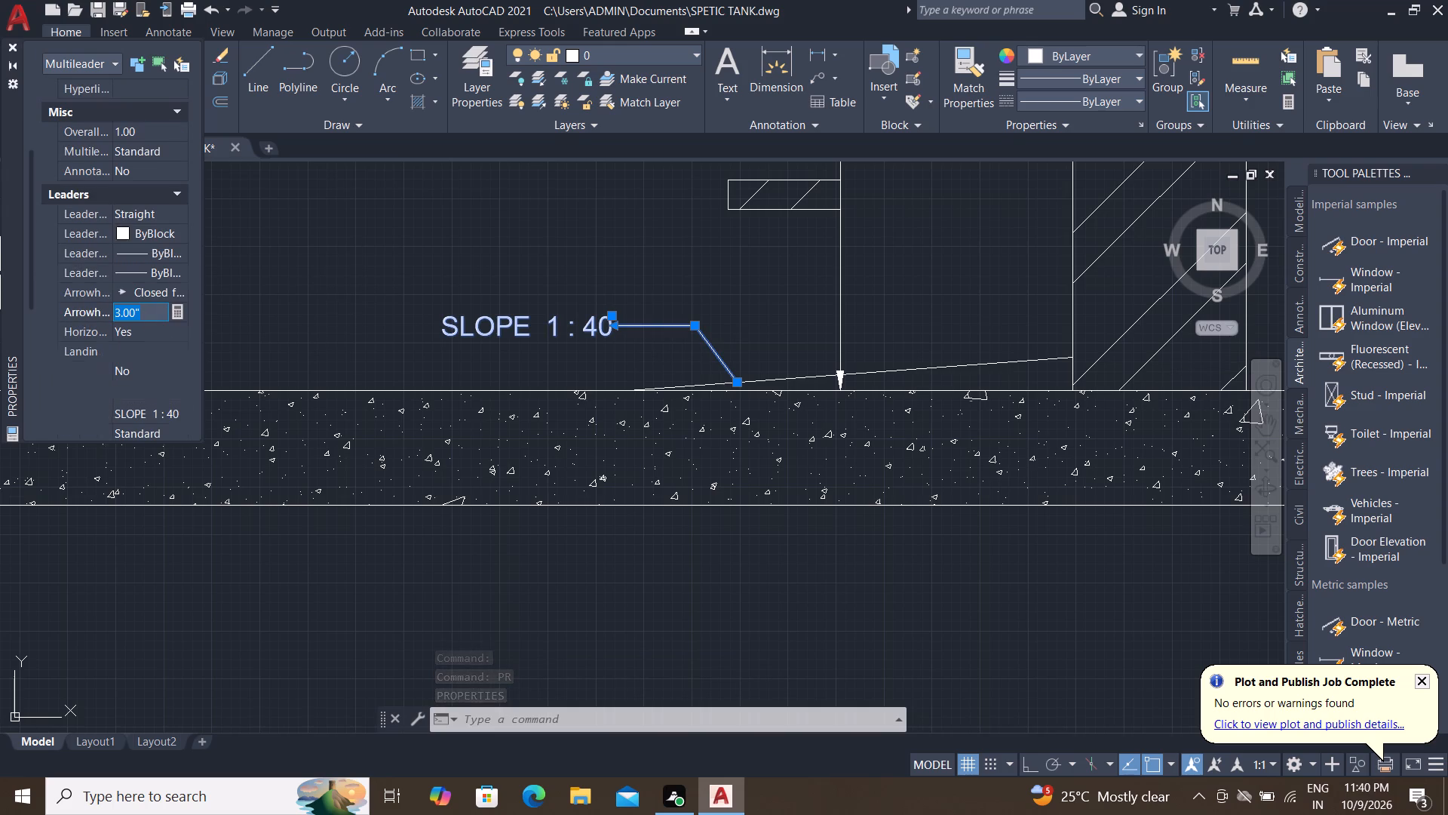
key(BackSpace)
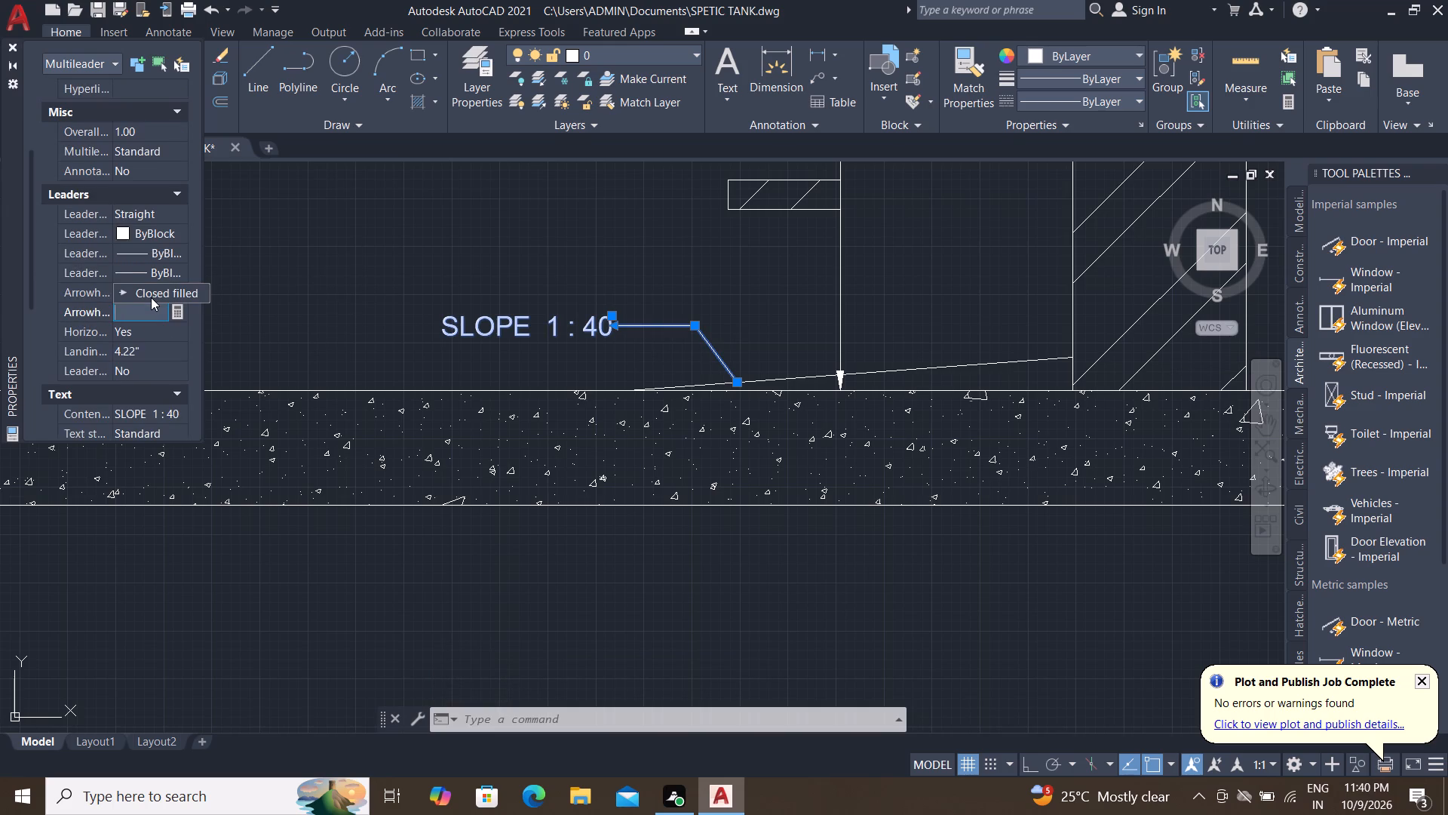
text(4")
key(Return)
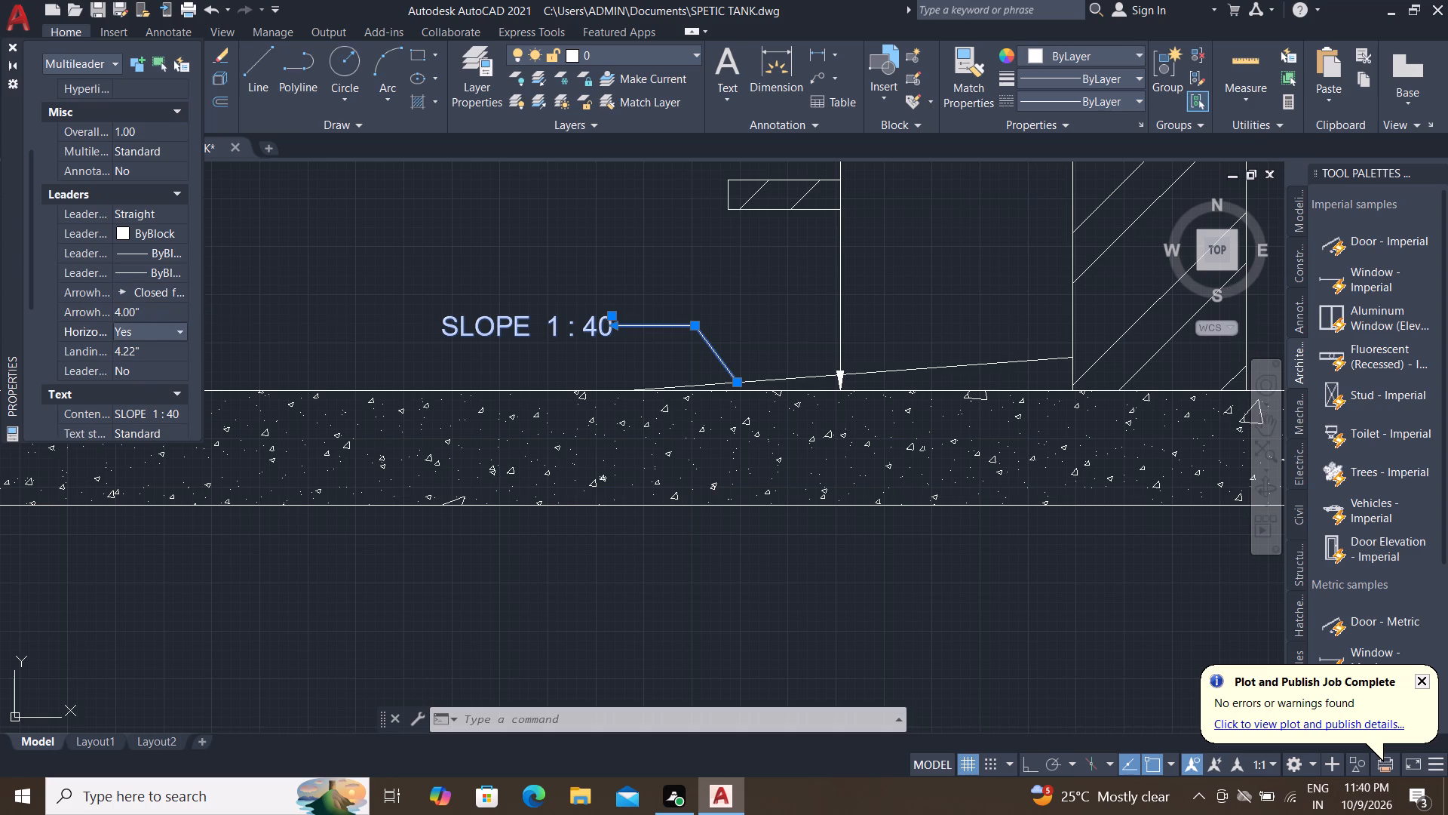
click(11, 42)
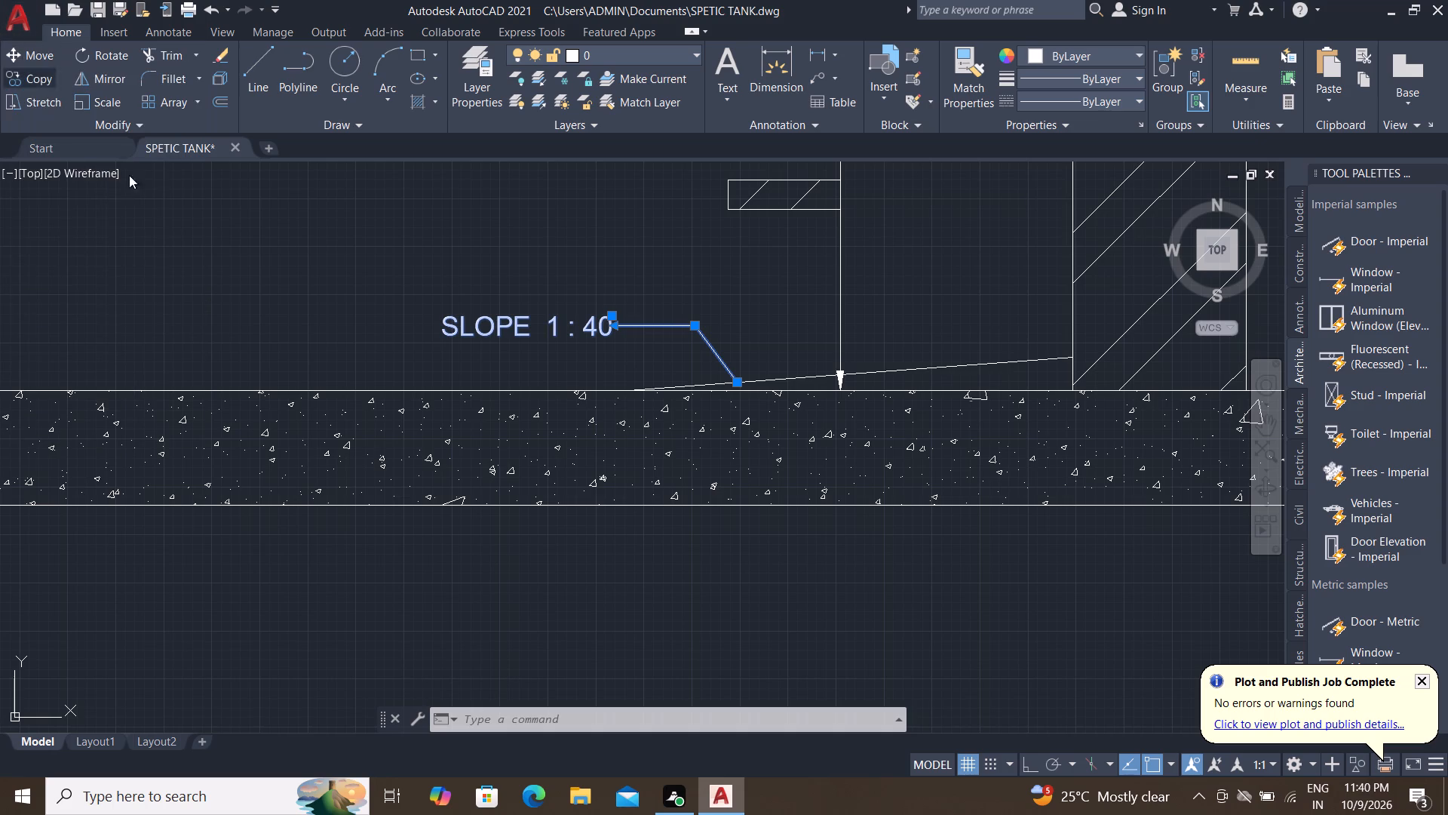
key(Escape)
key(Escape)
middle_drag(656, 374, 679, 494)
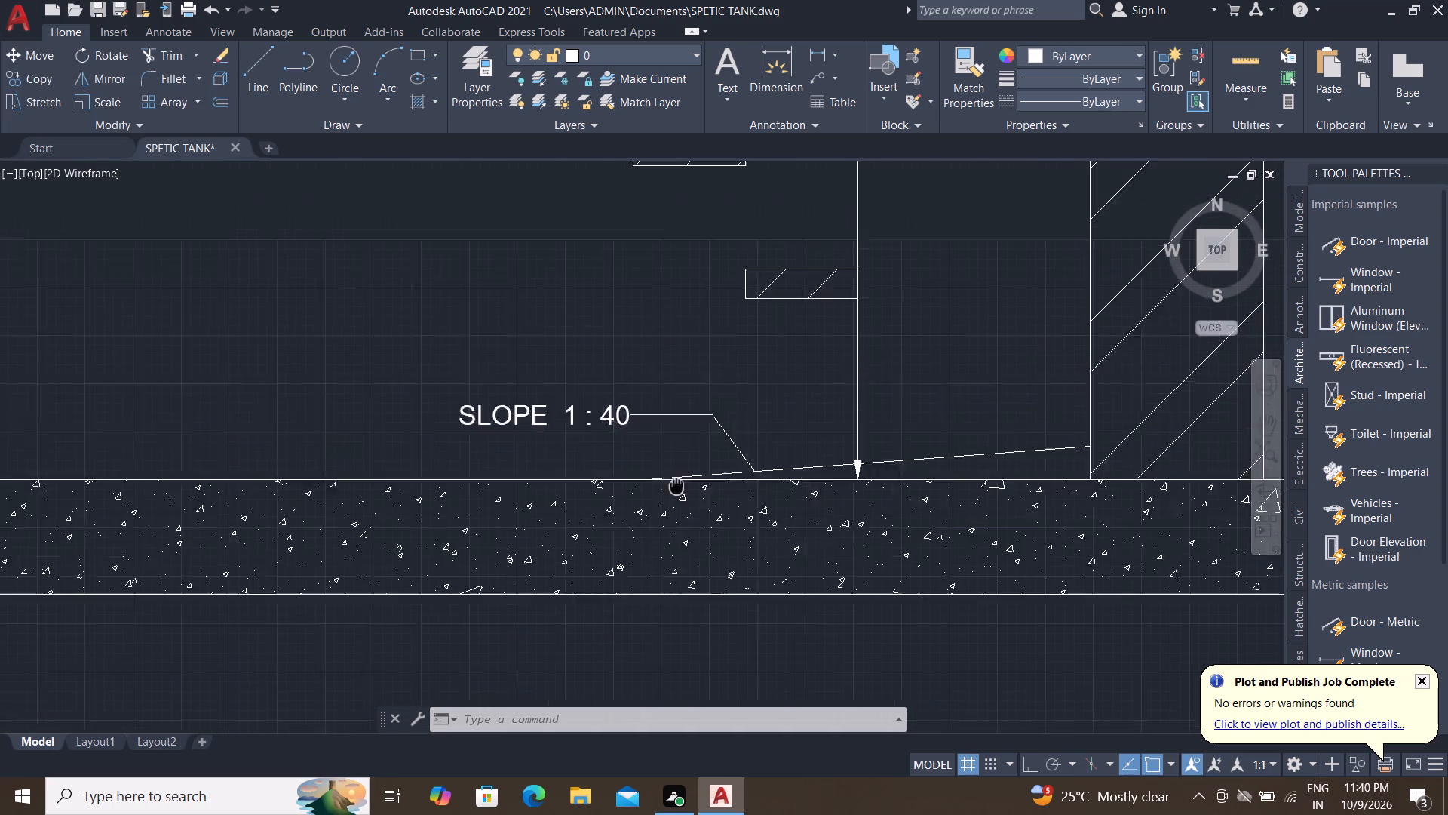
scroll(666, 448, down, 3)
middle_drag(609, 346, 652, 404)
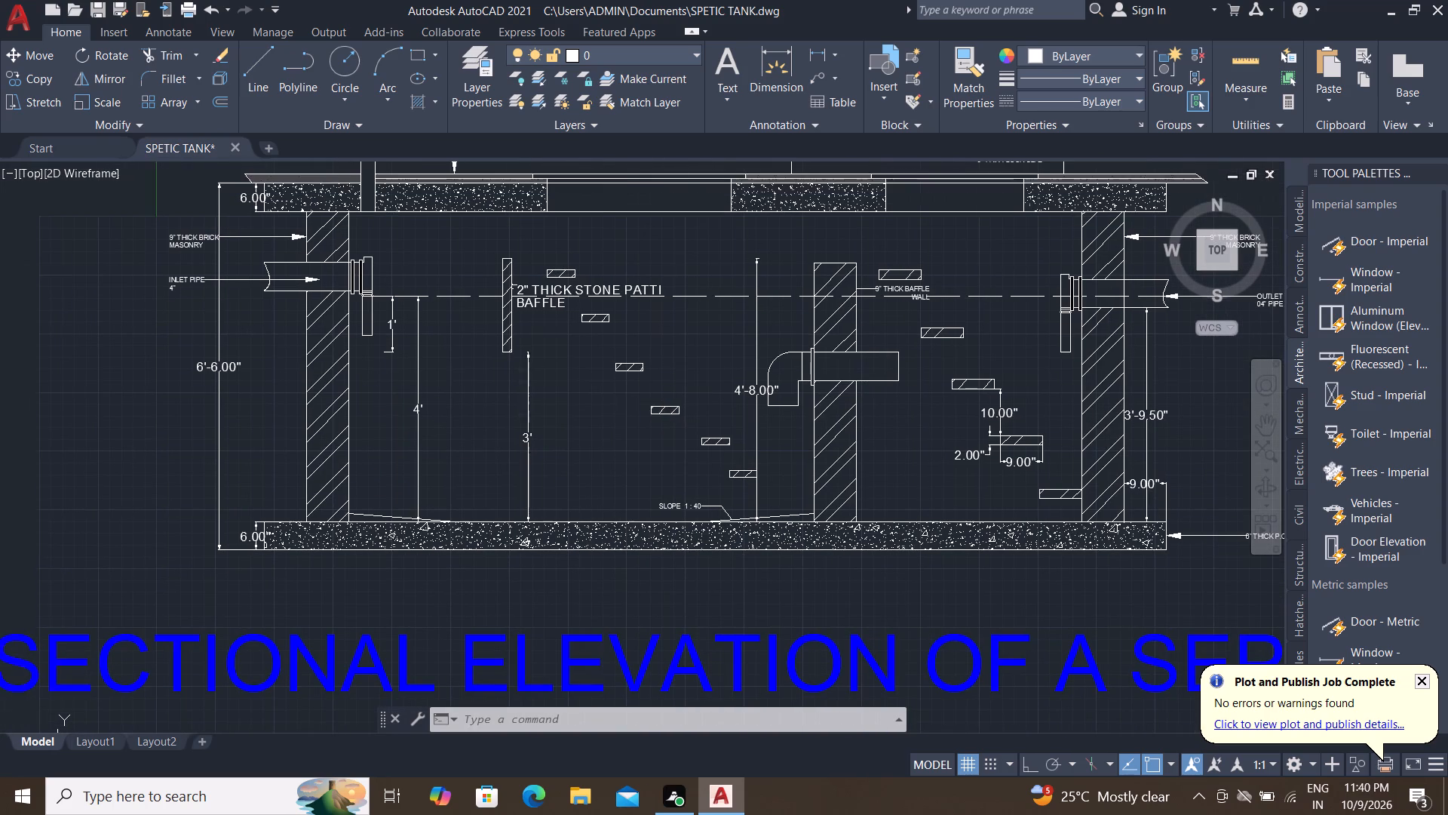
Add a multileader reading "SLOPE 1: 40" pointing to the sloping floor line beside the inlet-side brick wall.
scroll(385, 522, up, 3)
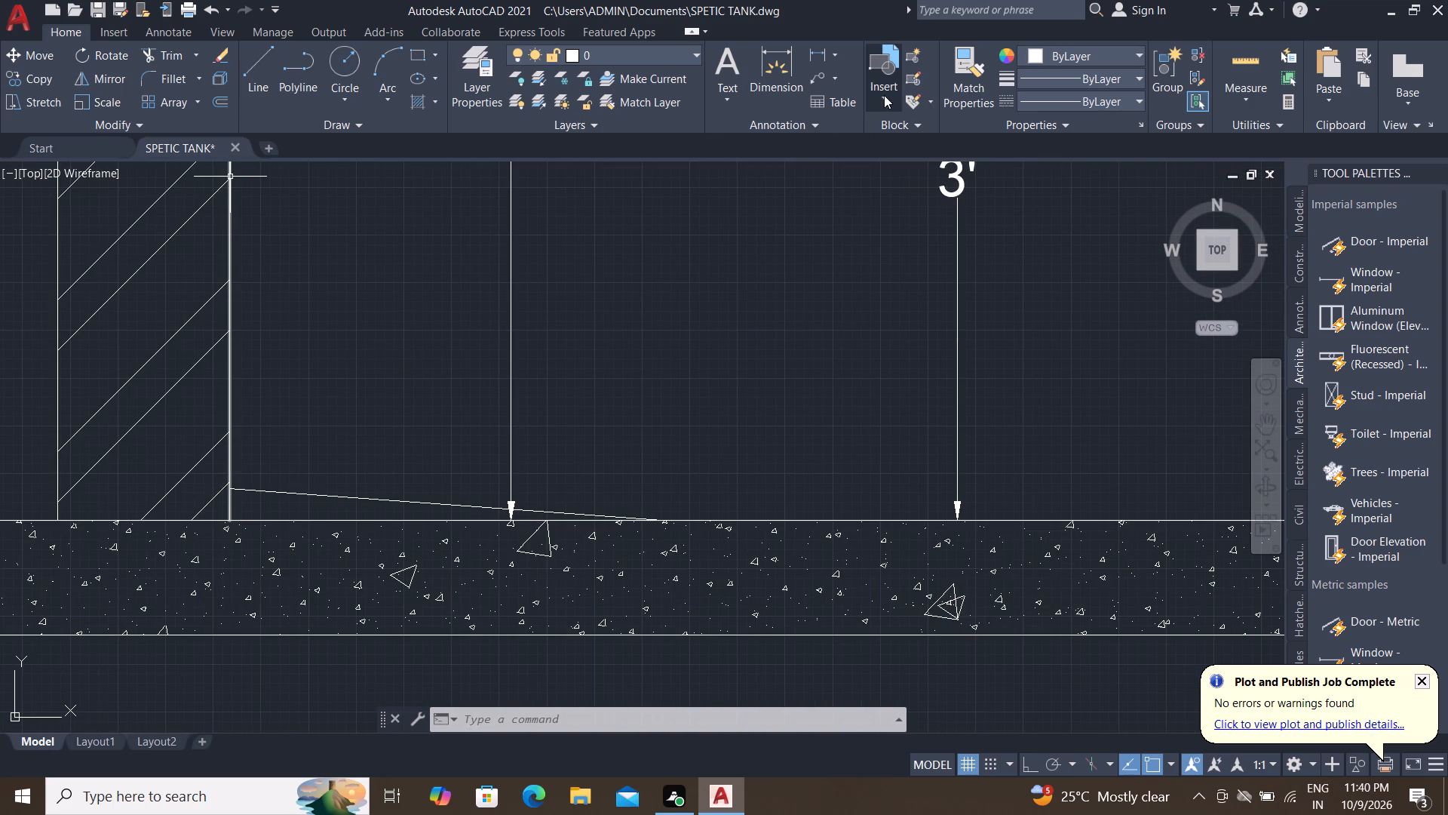
click(817, 73)
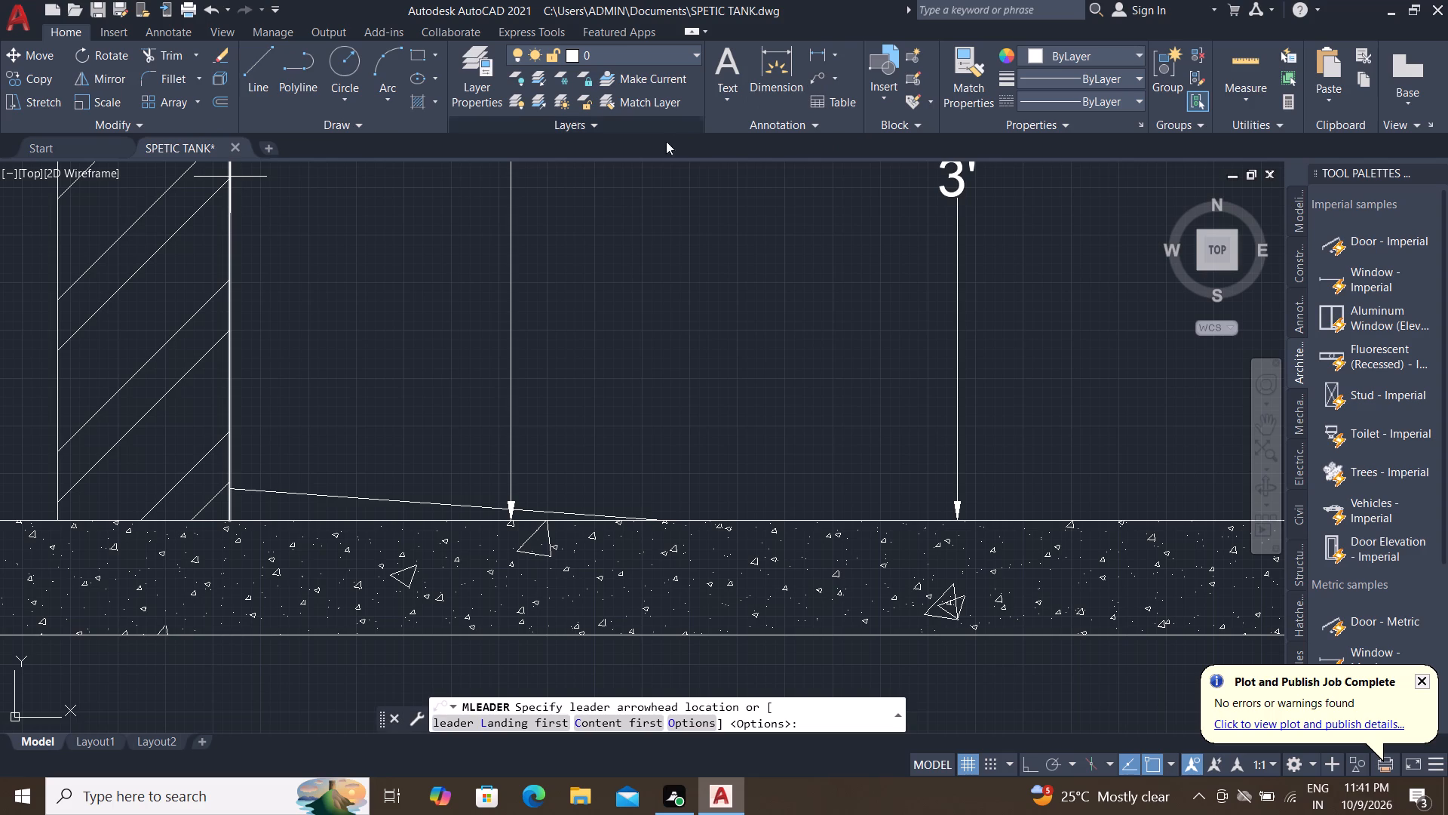
click(275, 491)
drag(344, 334, 351, 335)
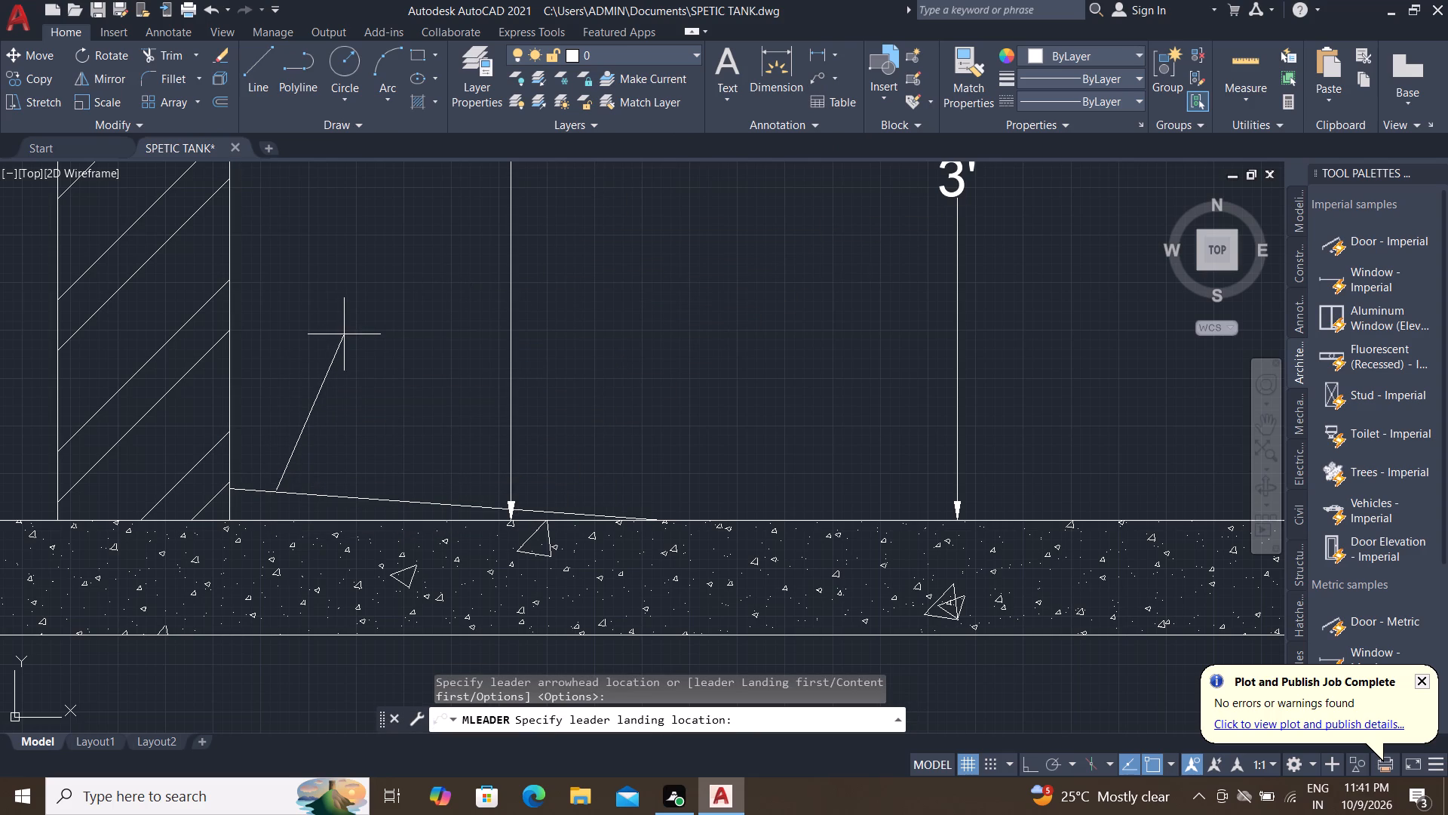
drag(351, 335, 360, 337)
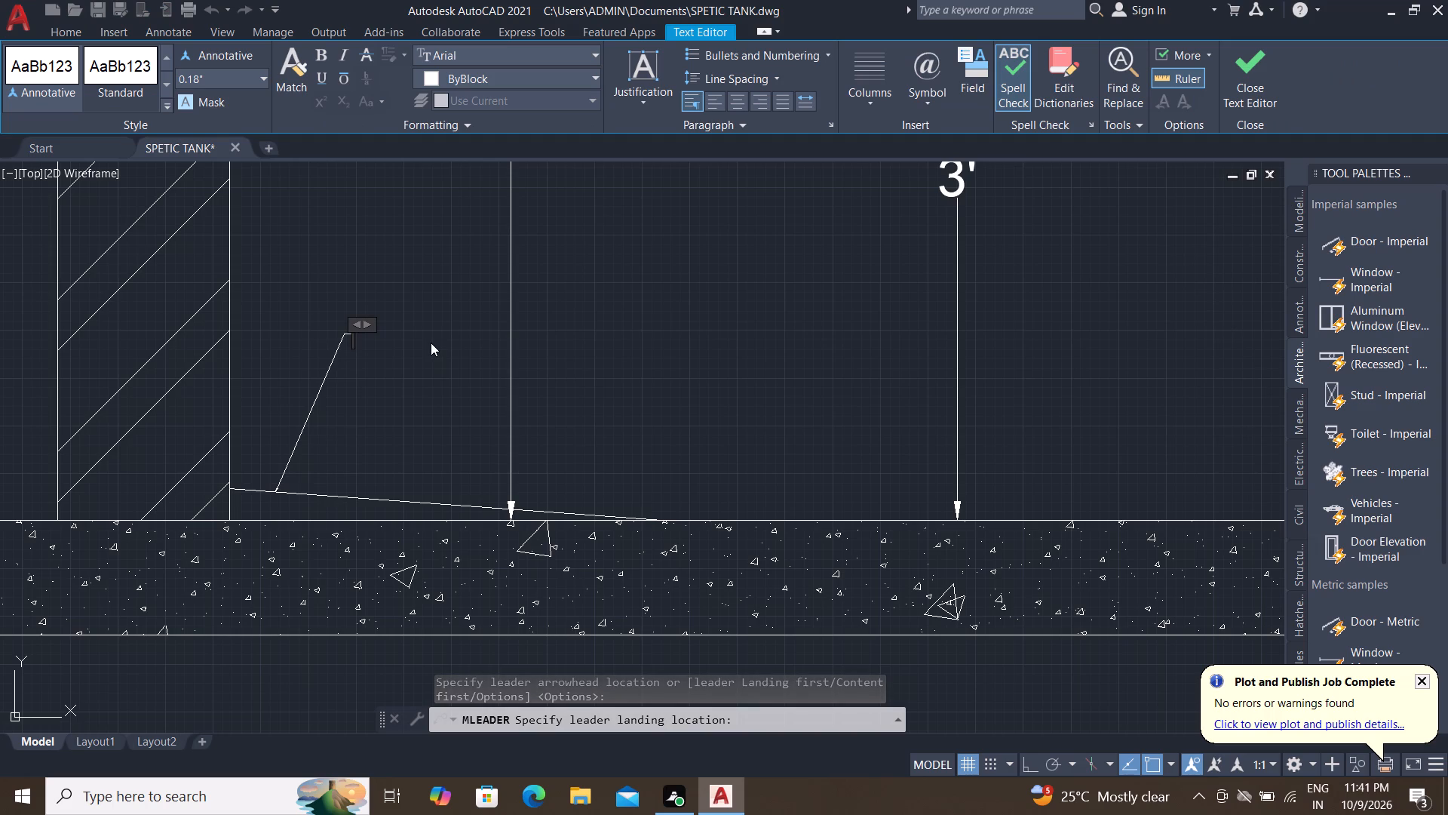
text(SLOPE)
key(space)
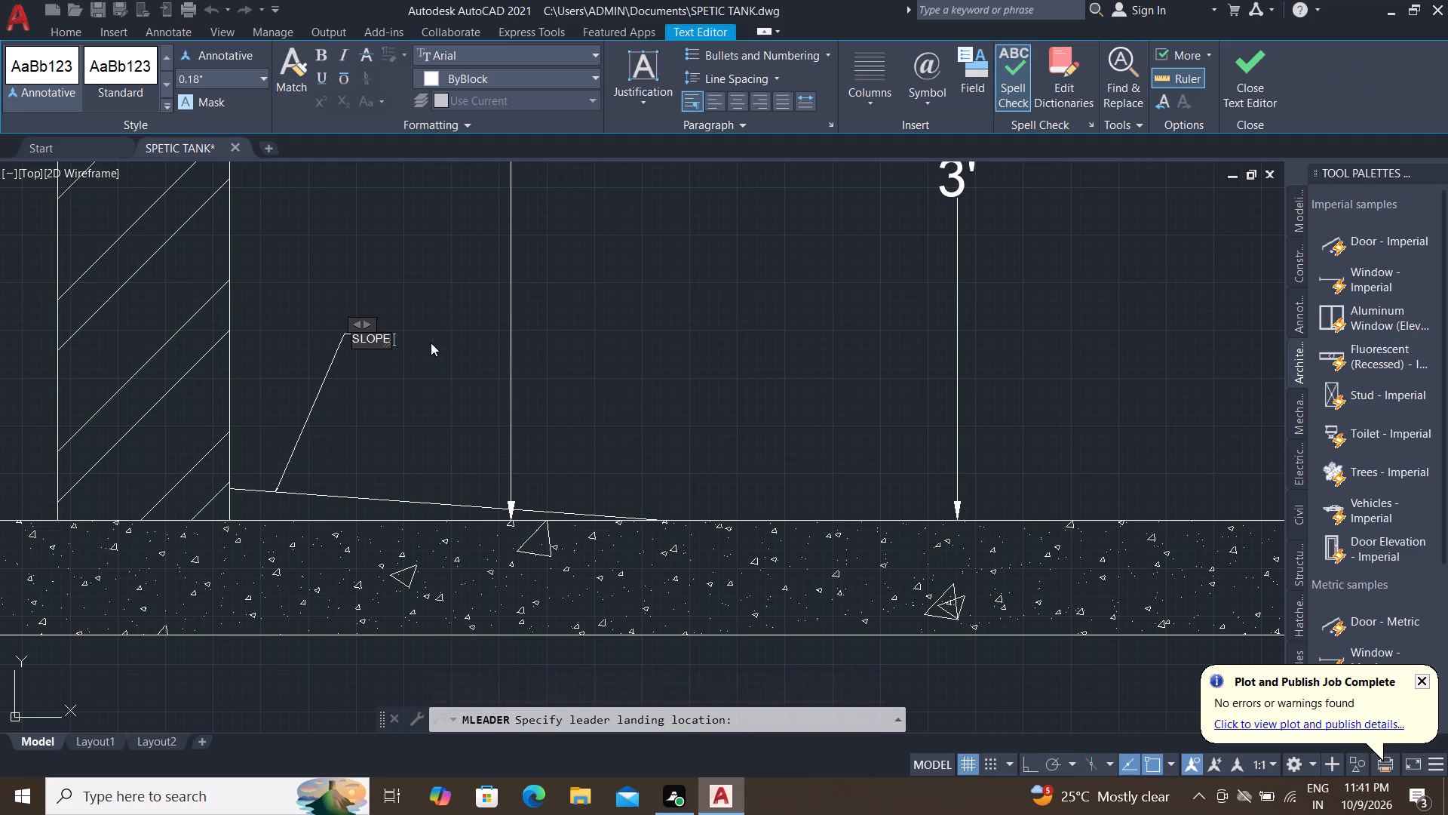
key(1)
key(shift+colon)
key(space)
text(40)
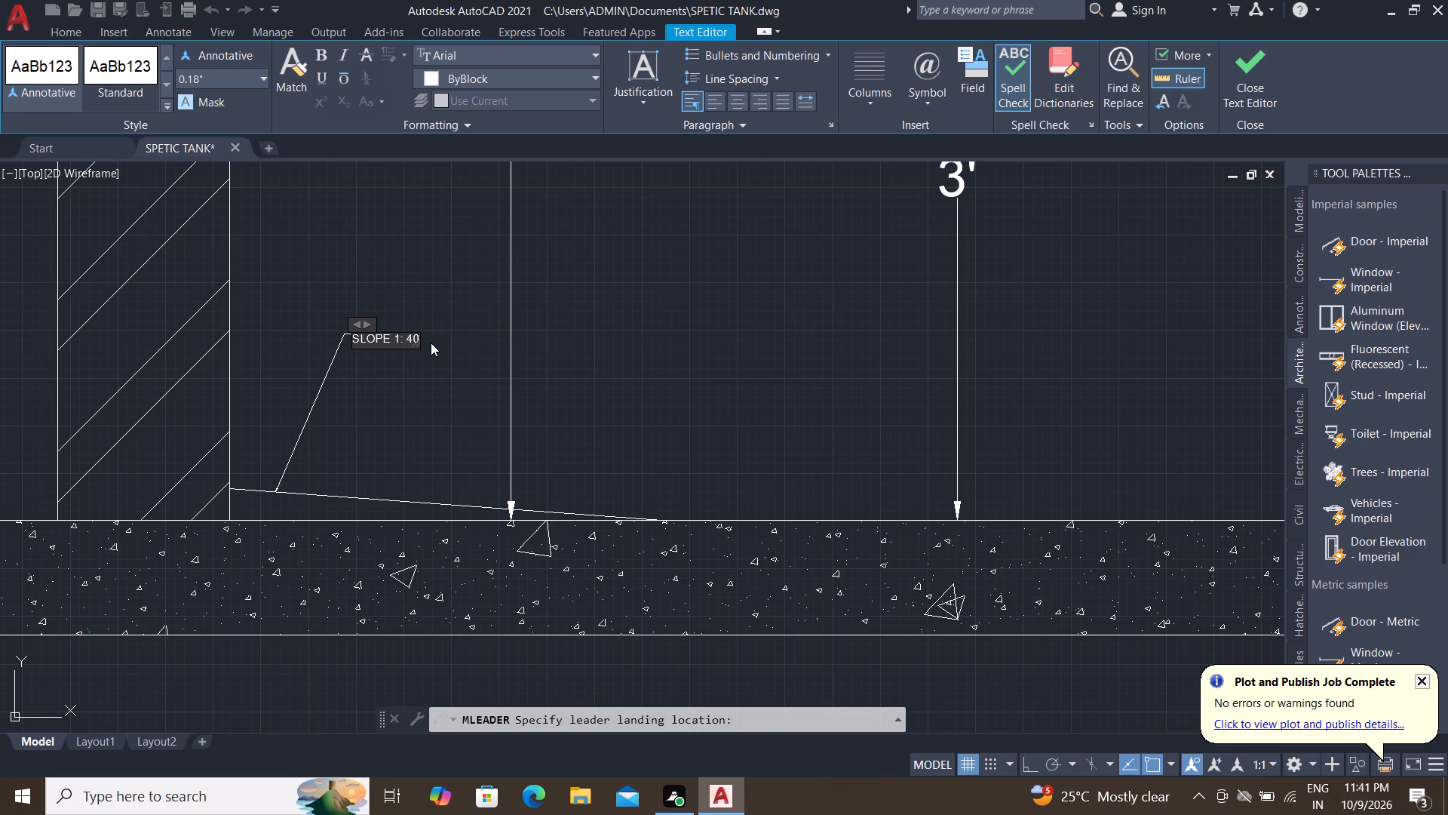
key(Return)
click(440, 333)
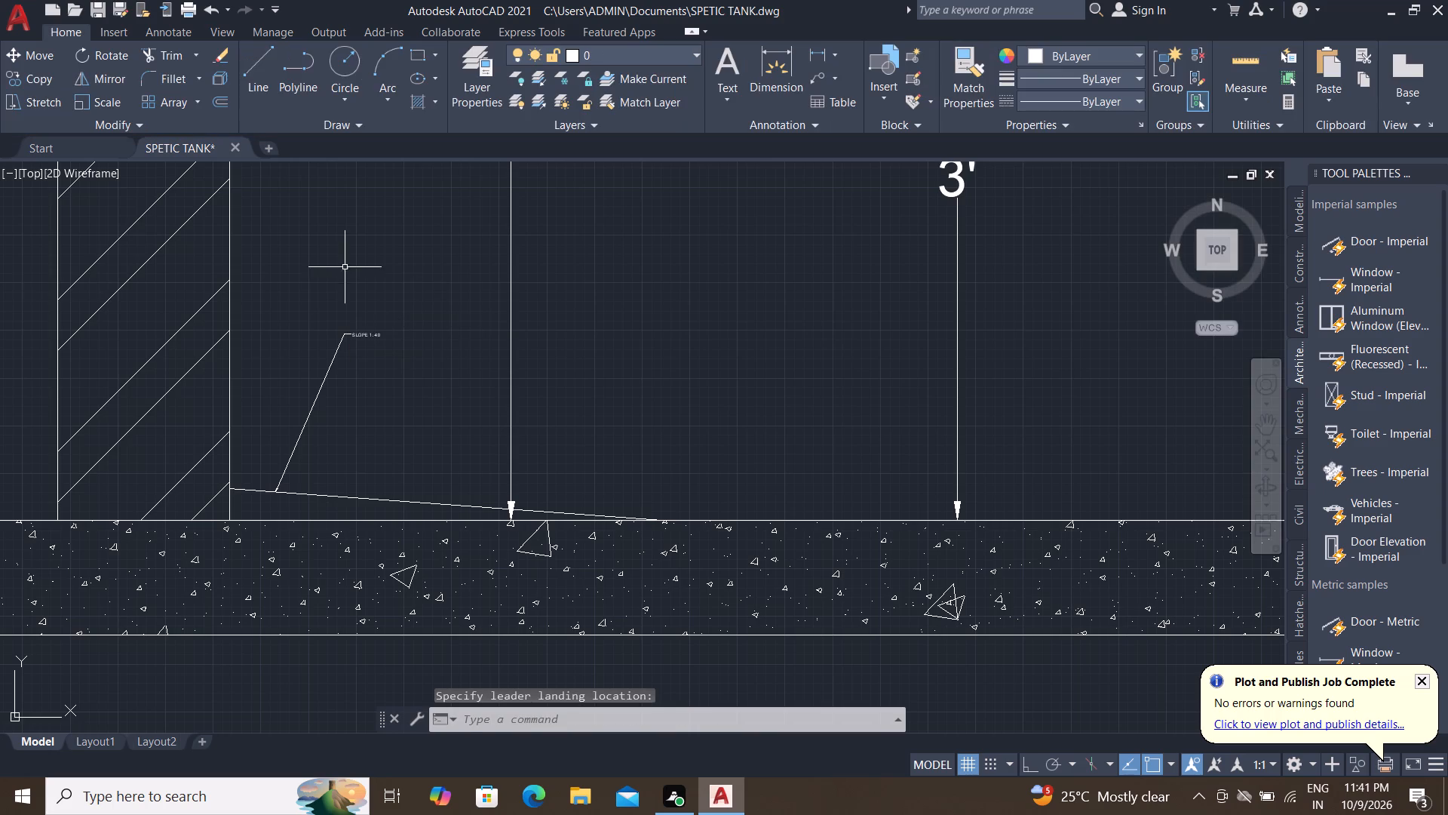
Set the arrowhead size of the inlet-side SLOPE 1: 40 leader to 4" in its properties.
click(339, 346)
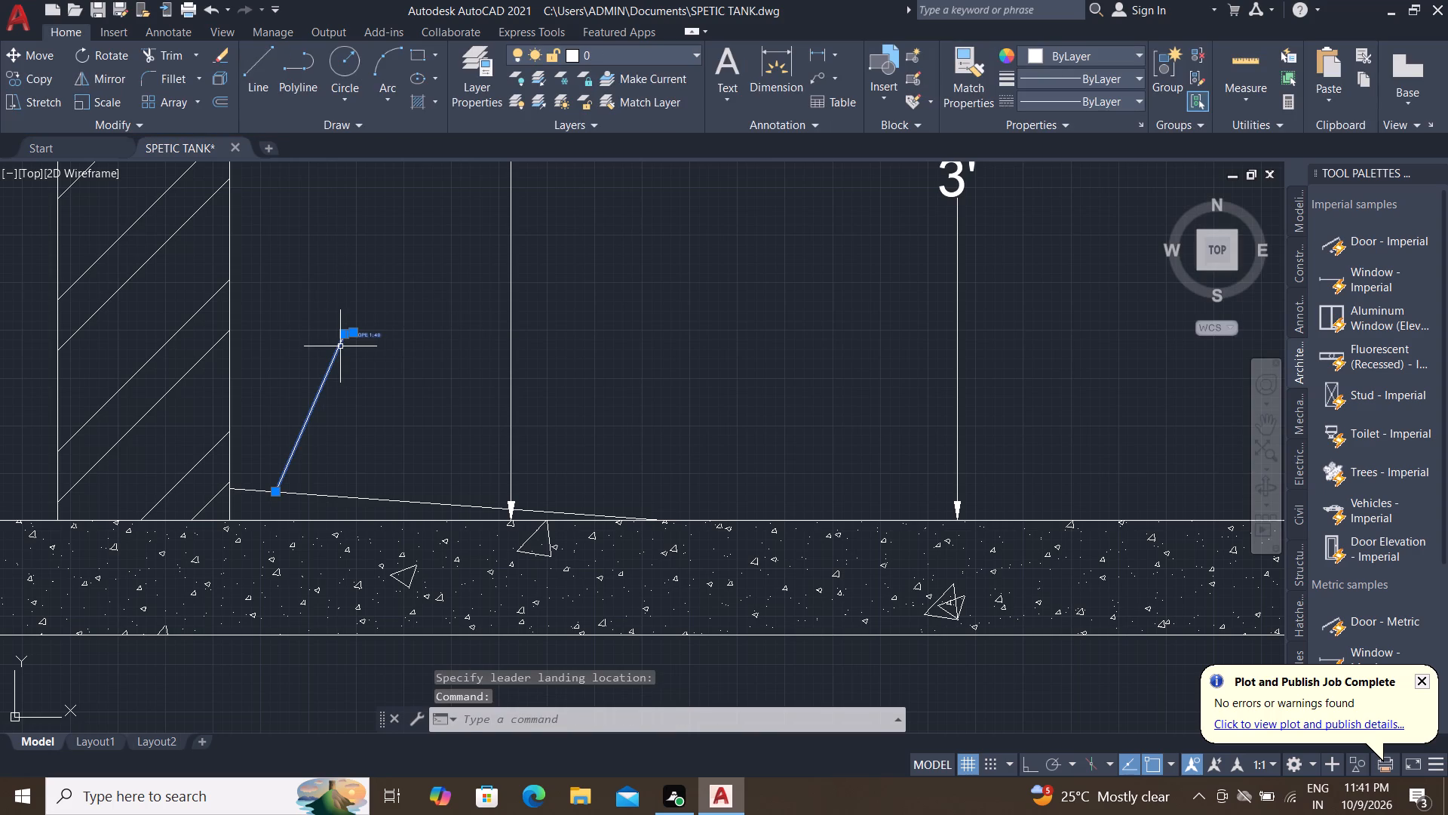
text(PR)
key(Return)
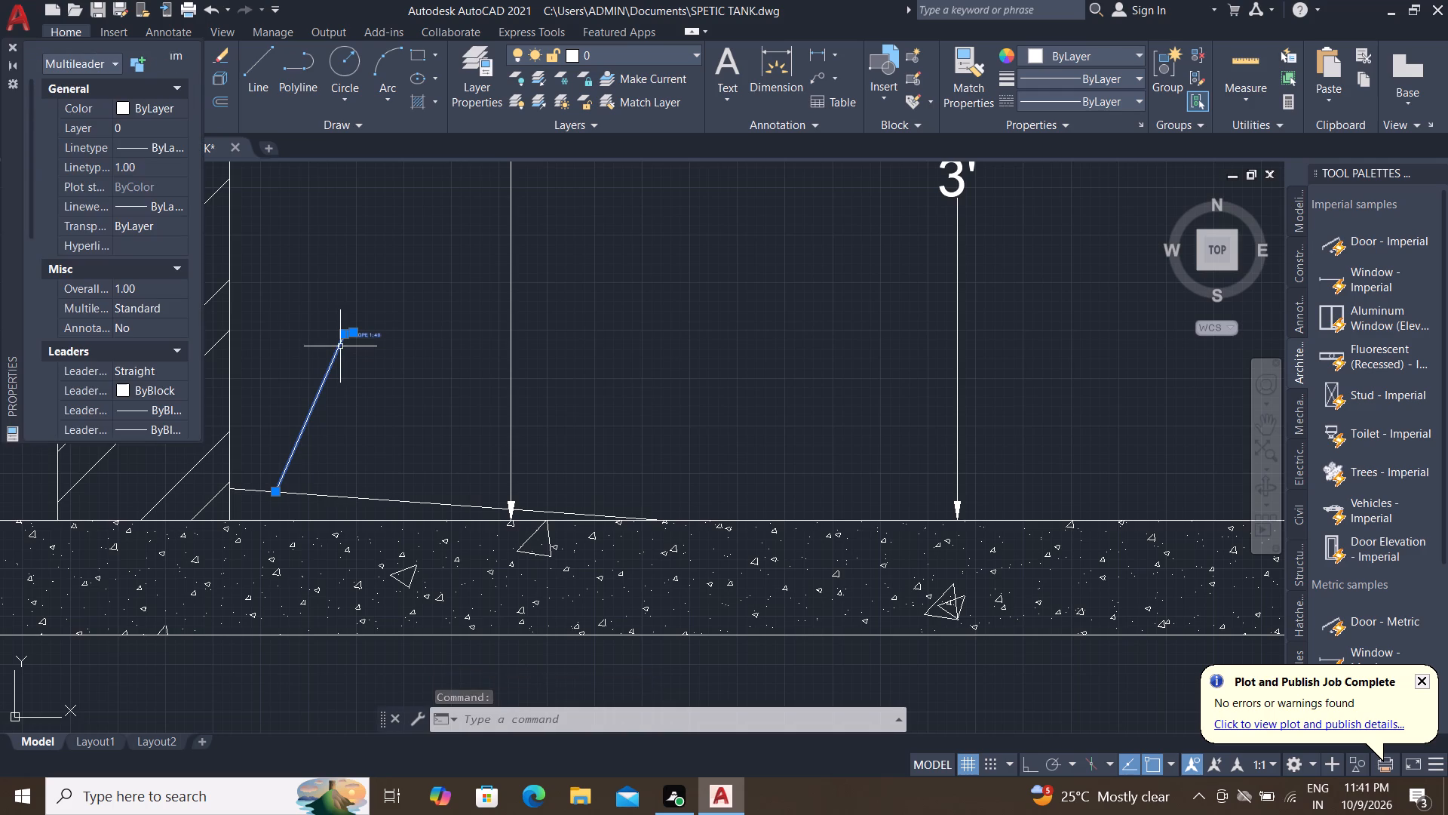
scroll(130, 368, down, 2)
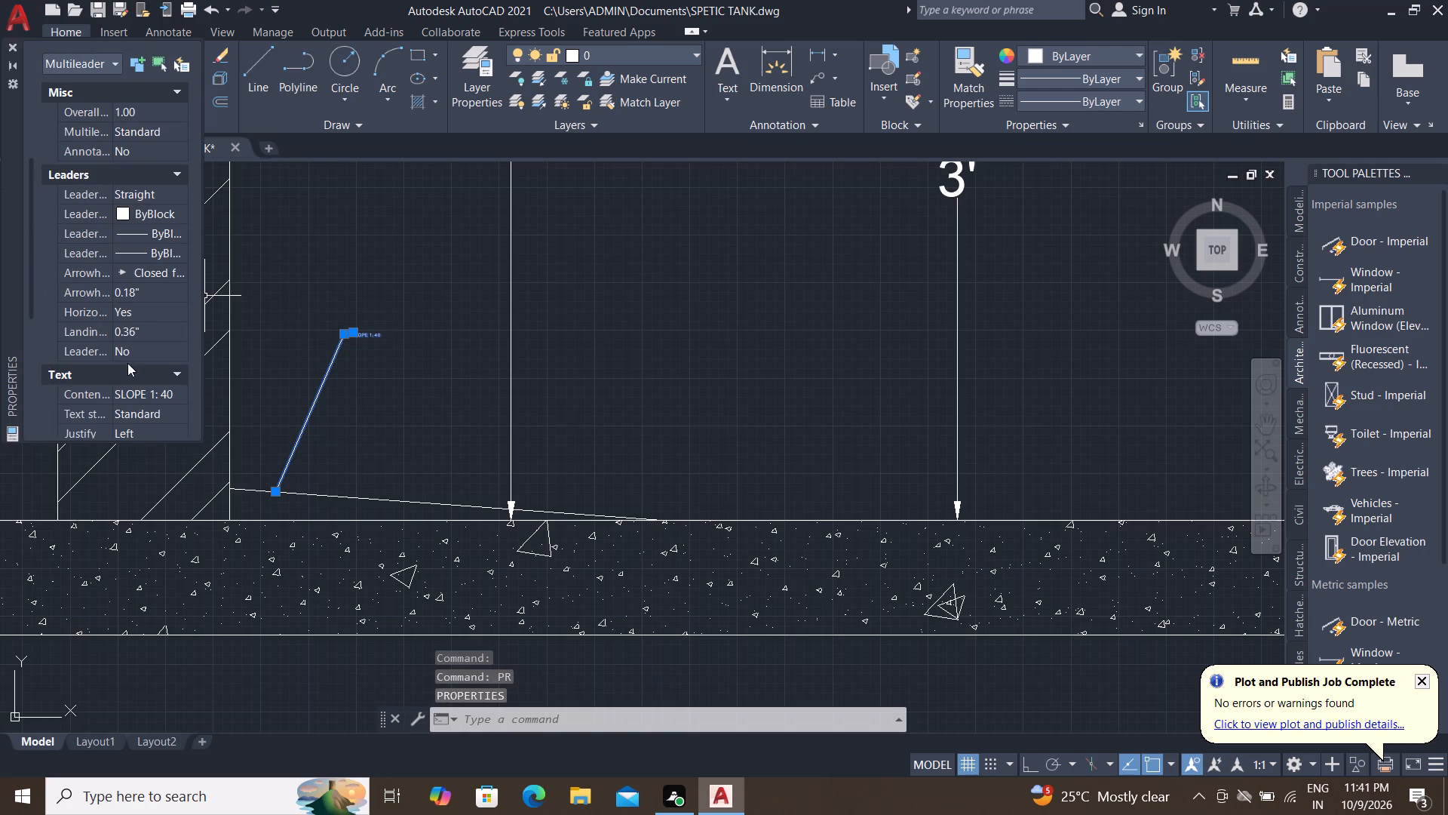
click(158, 288)
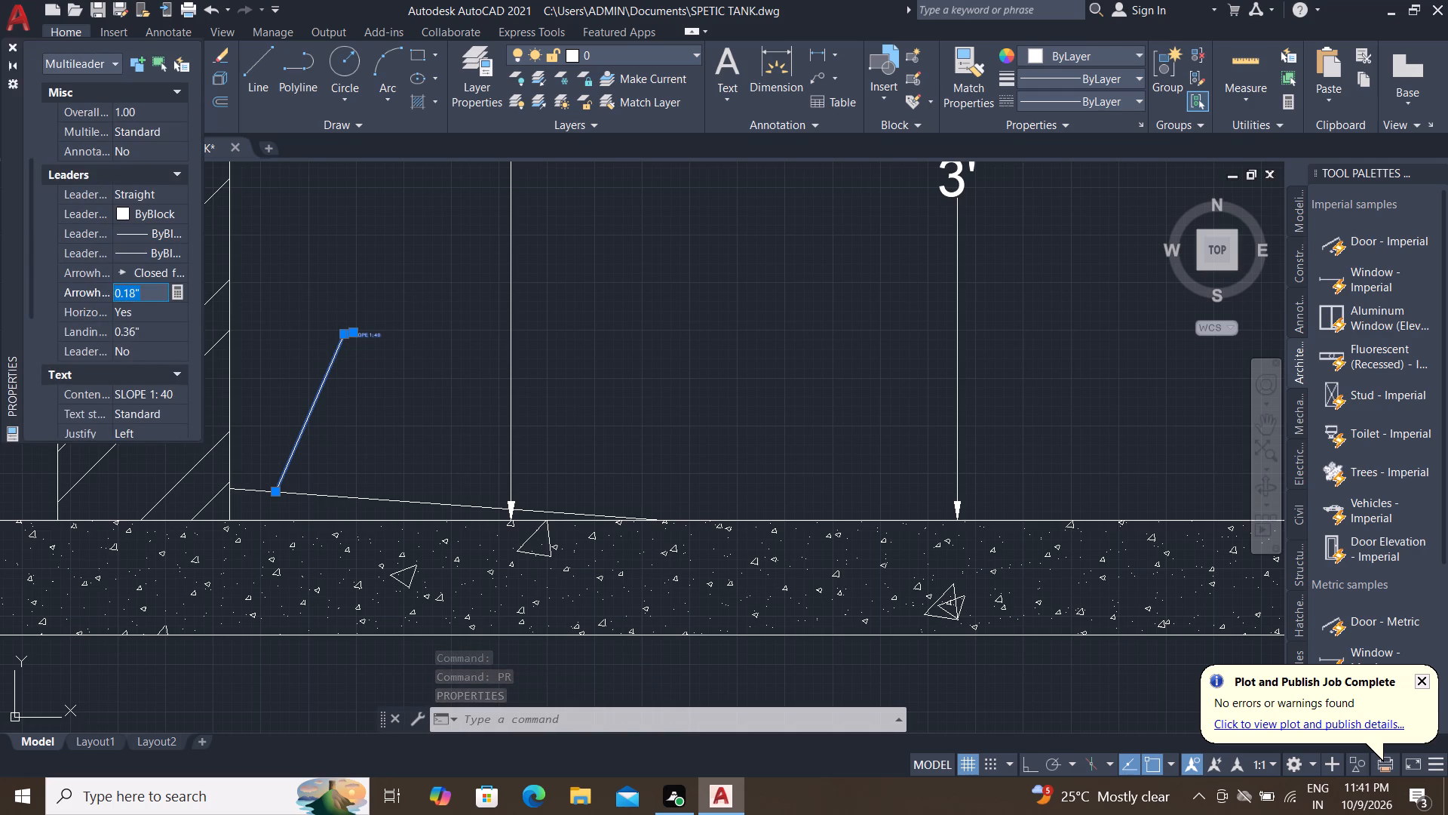
key(BackSpace)
text(4")
key(Return)
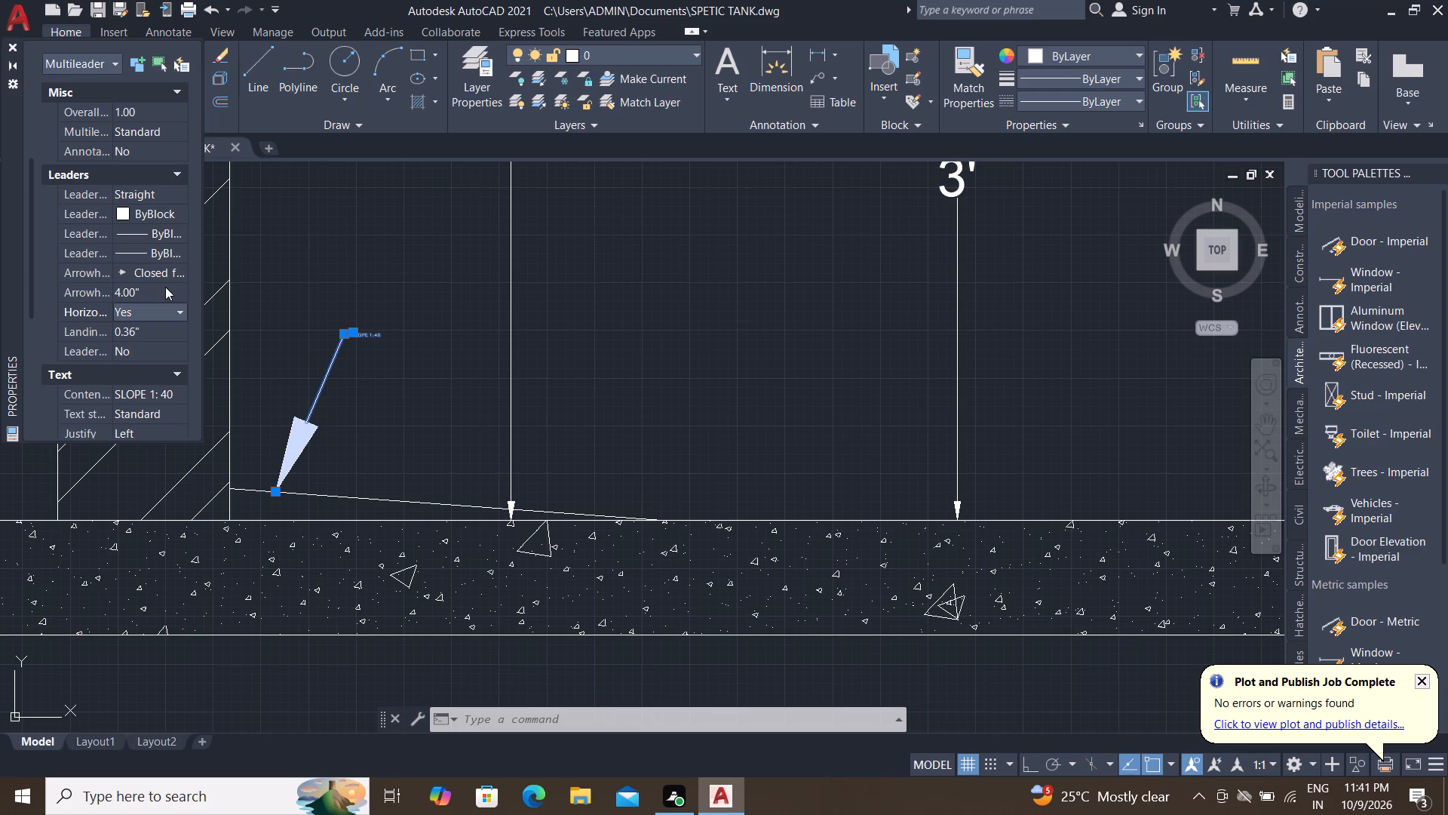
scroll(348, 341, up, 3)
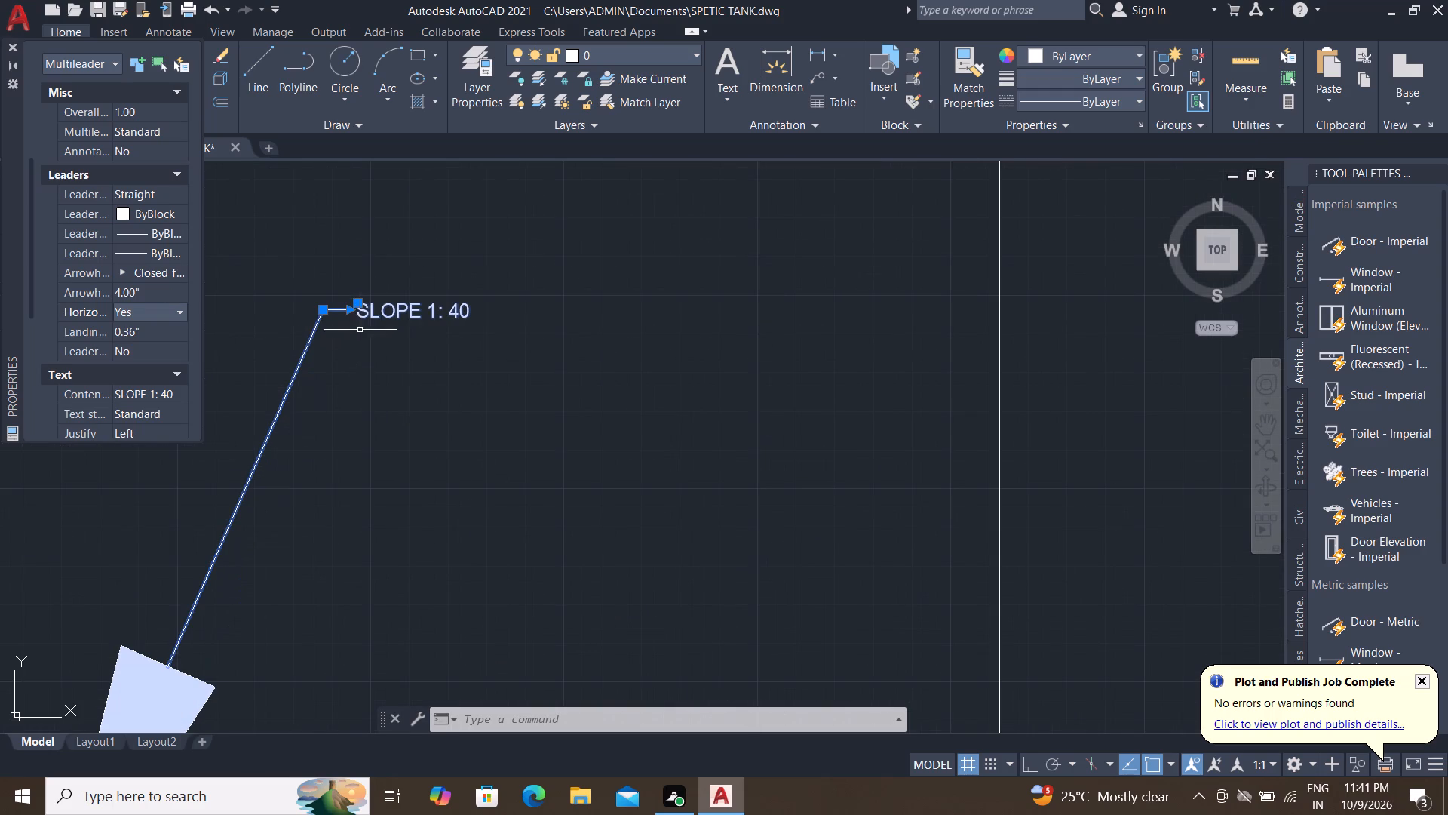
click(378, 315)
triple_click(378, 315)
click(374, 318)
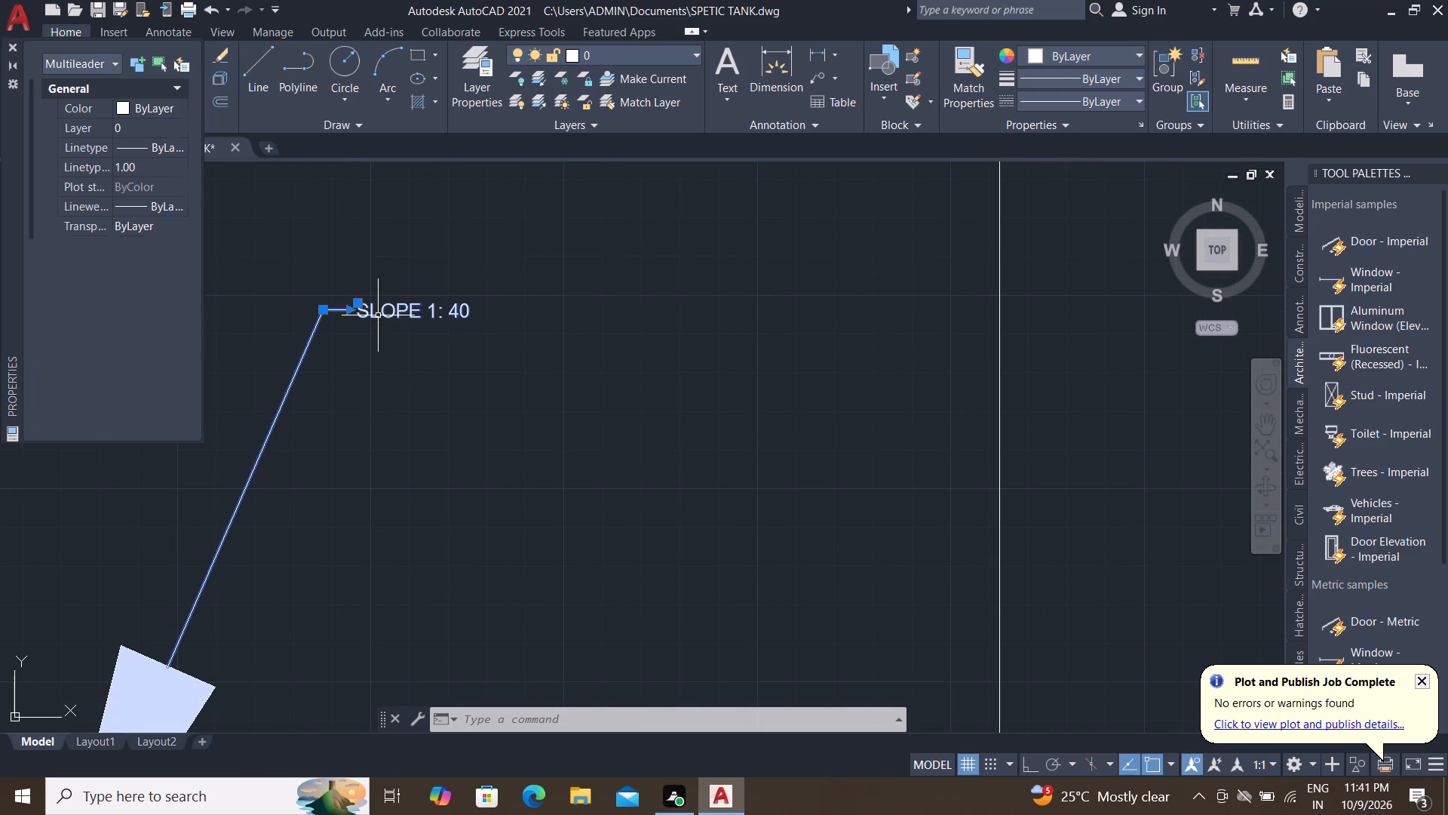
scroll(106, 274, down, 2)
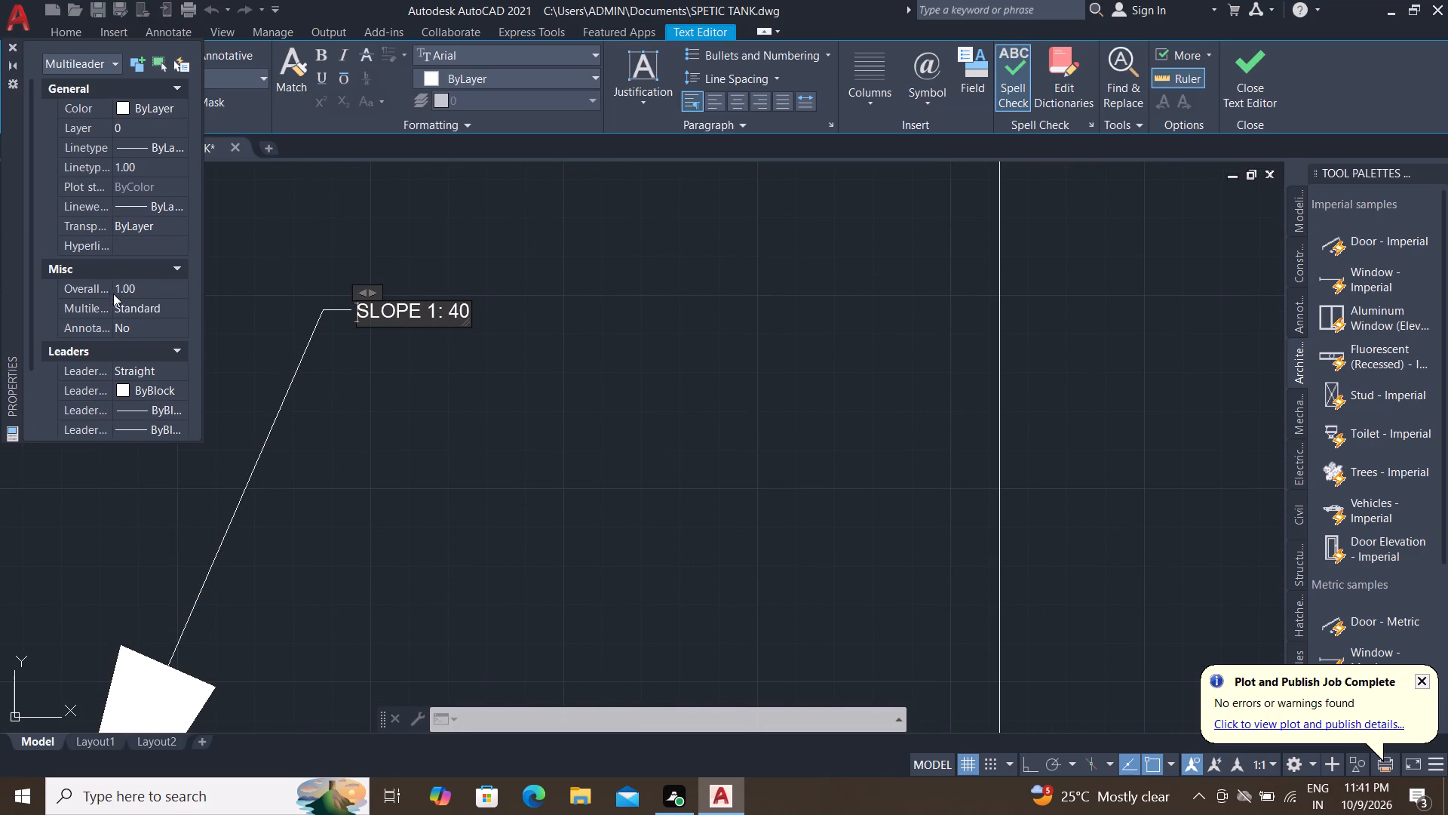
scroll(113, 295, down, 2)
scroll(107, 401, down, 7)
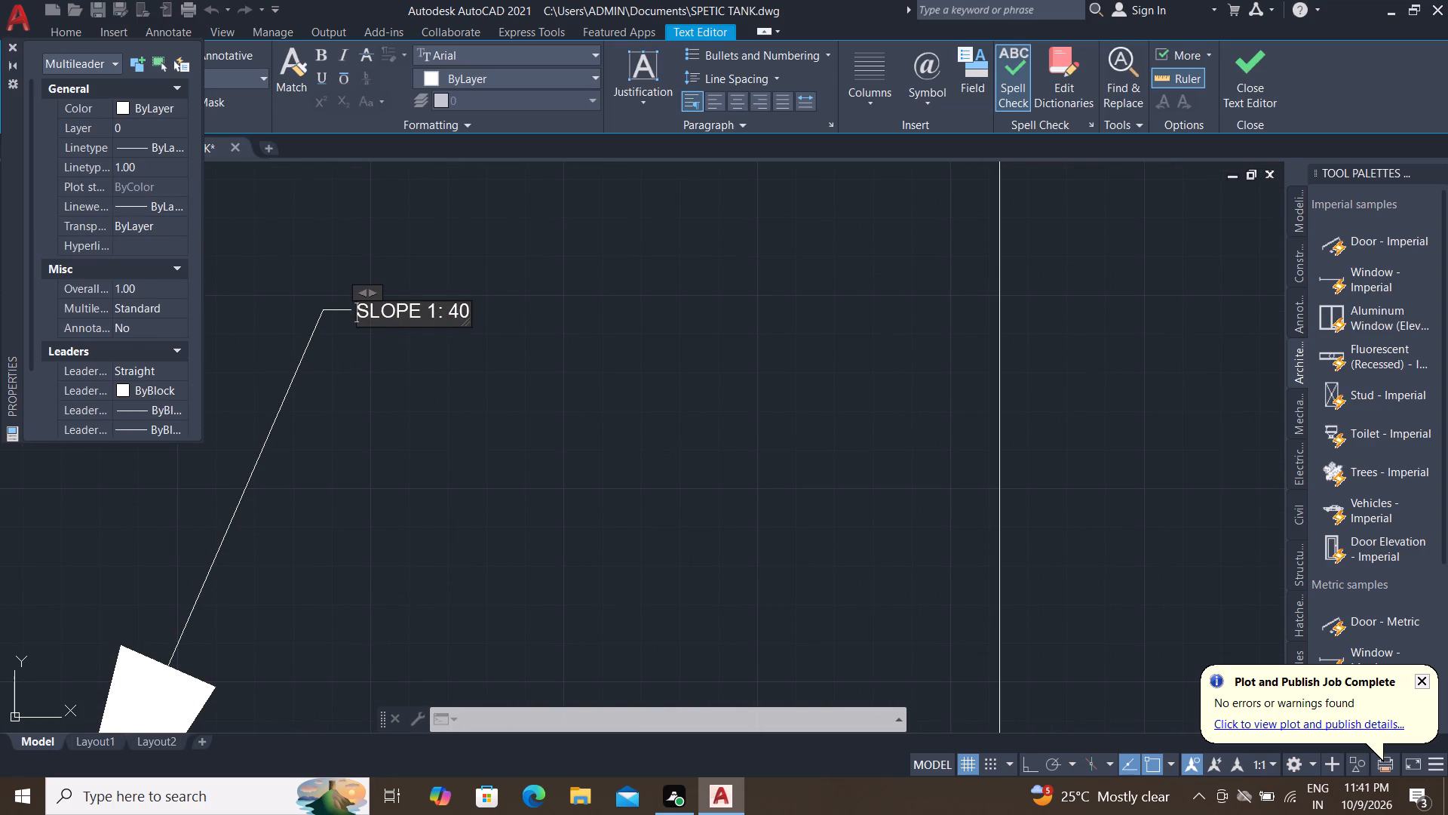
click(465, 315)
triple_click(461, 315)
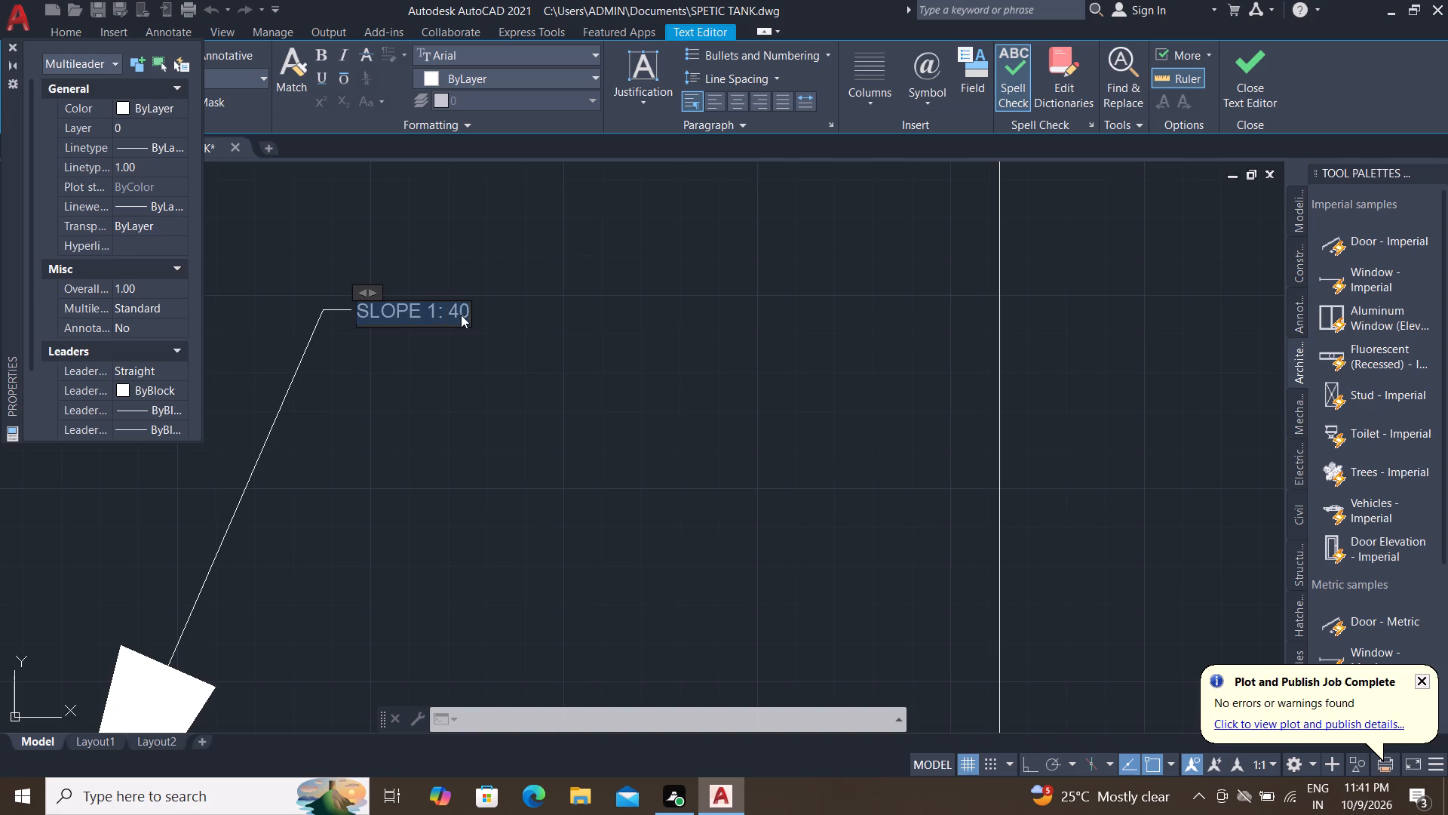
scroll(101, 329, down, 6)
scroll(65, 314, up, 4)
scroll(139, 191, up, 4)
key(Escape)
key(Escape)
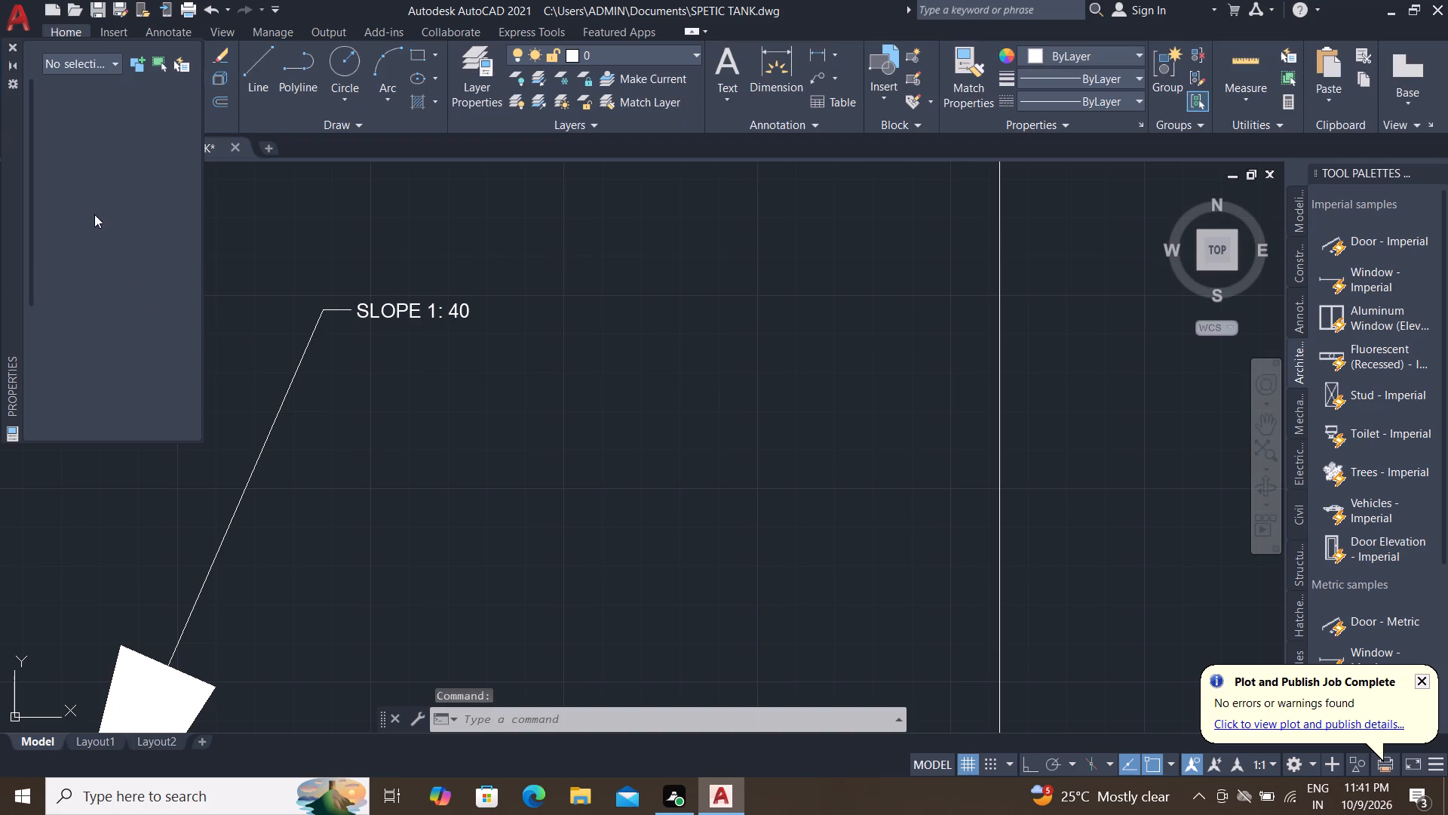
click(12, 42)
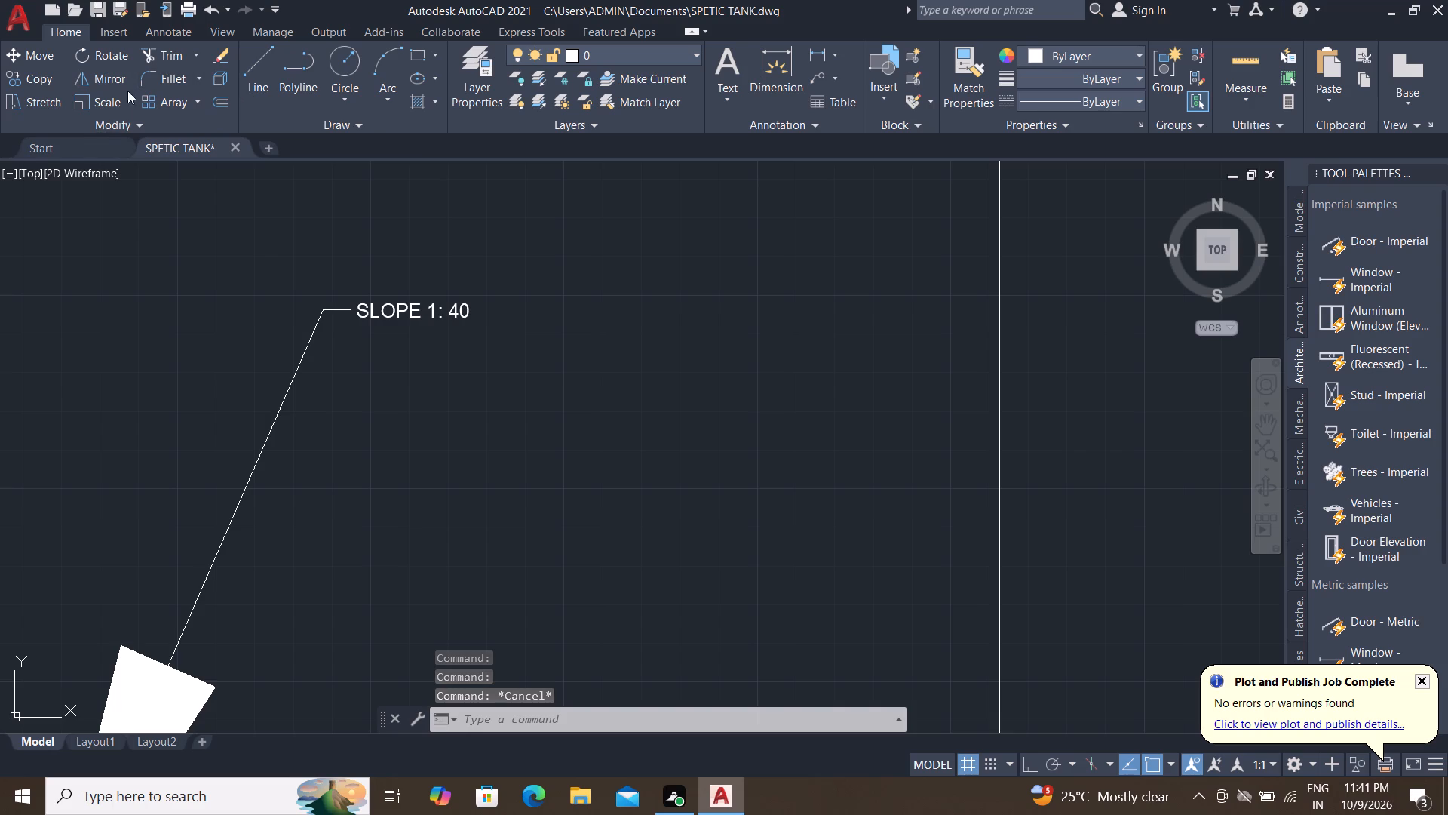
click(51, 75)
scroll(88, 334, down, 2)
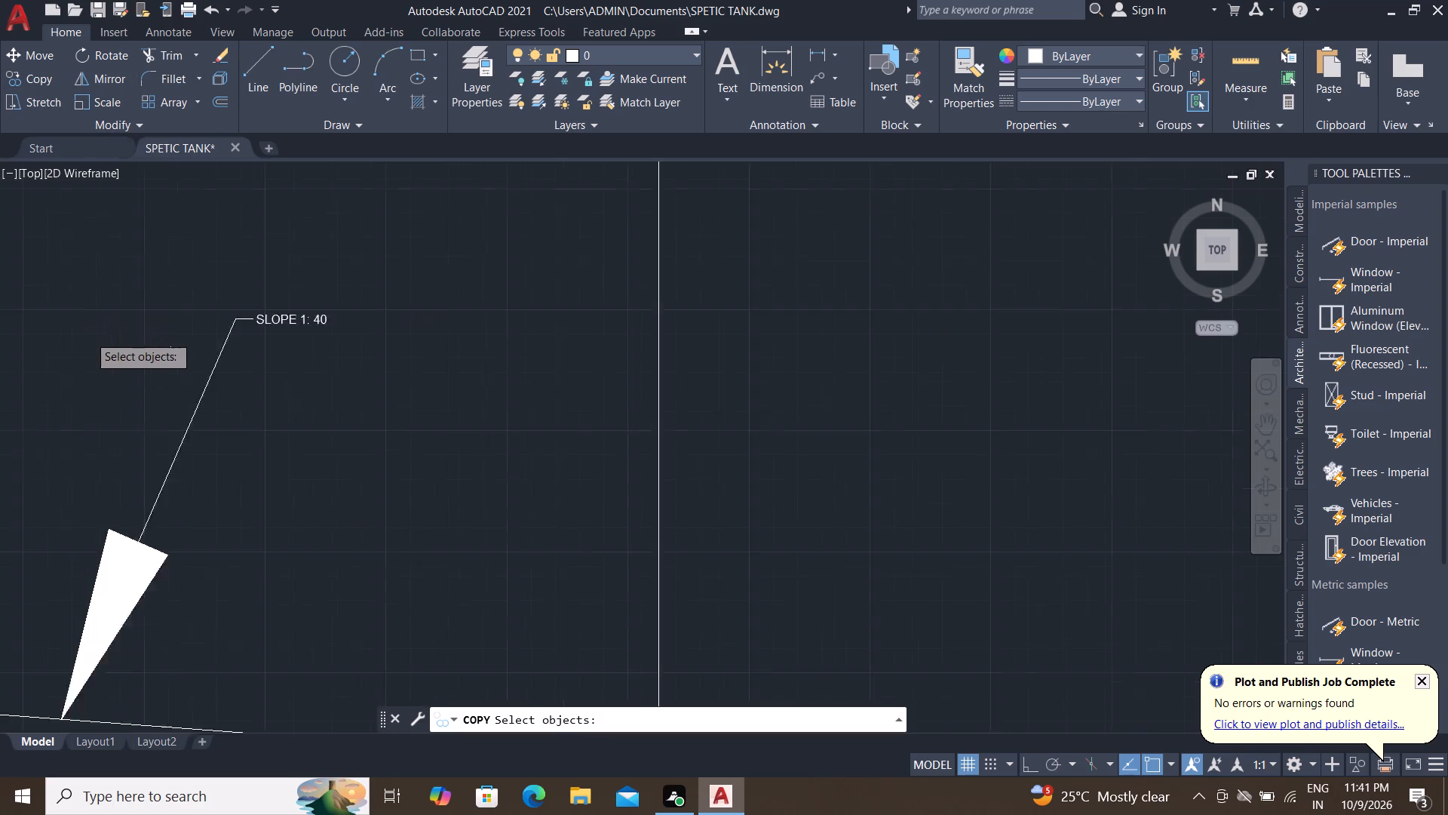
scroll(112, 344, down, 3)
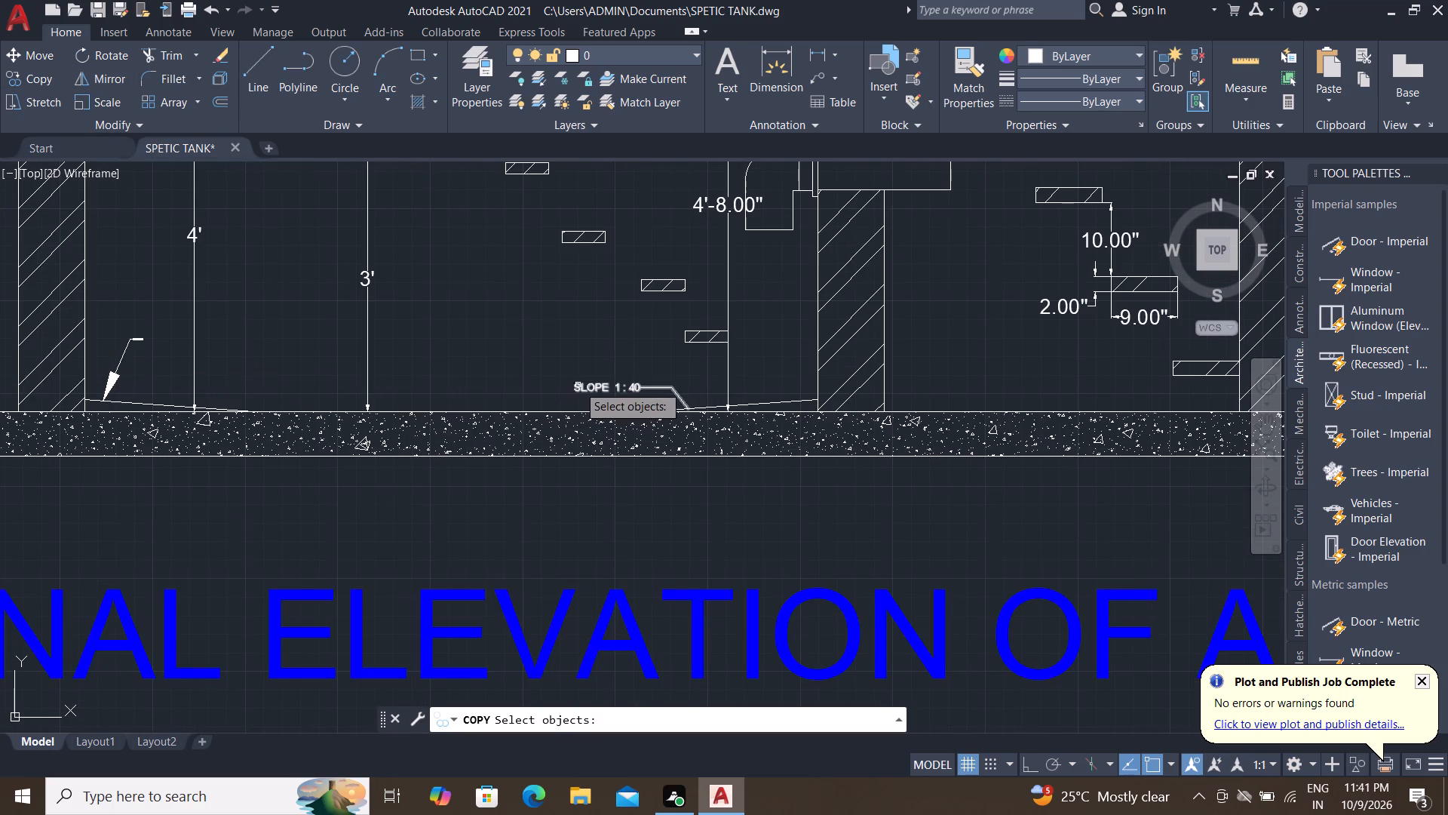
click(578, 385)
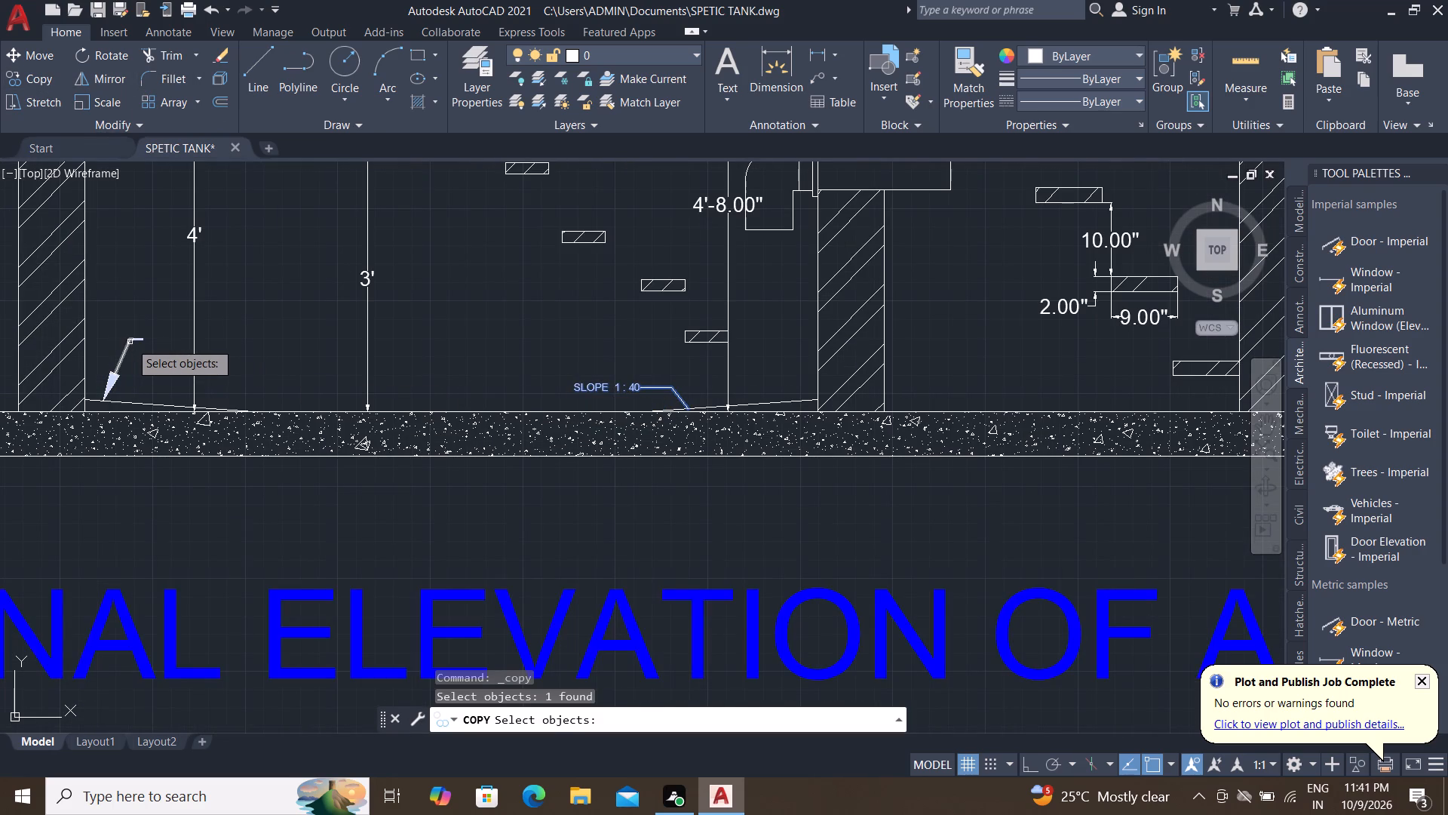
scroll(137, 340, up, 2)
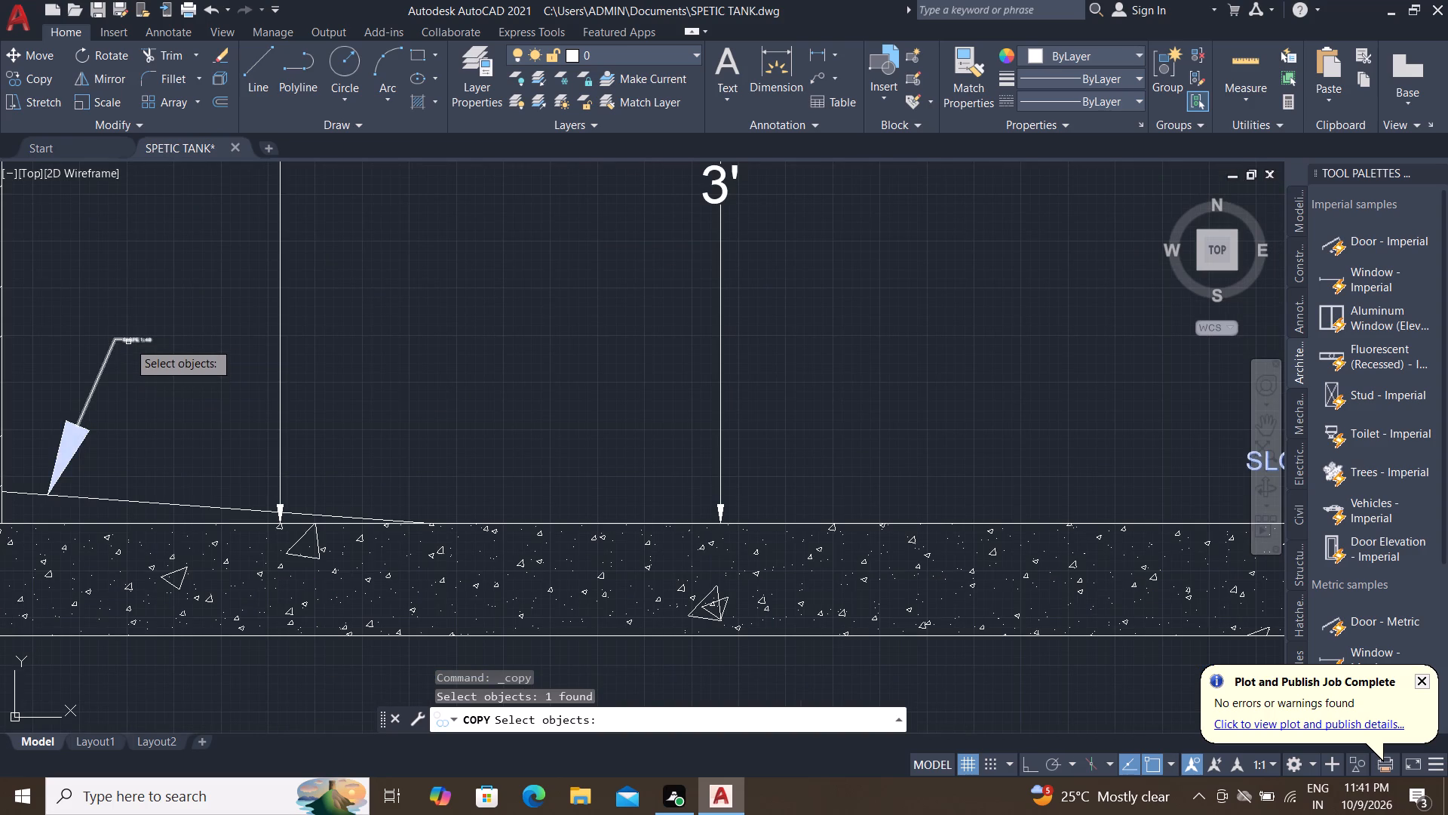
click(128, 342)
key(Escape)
Set the text height of the inlet-side SLOPE 1: 40 leader to 3" in its properties.
click(127, 343)
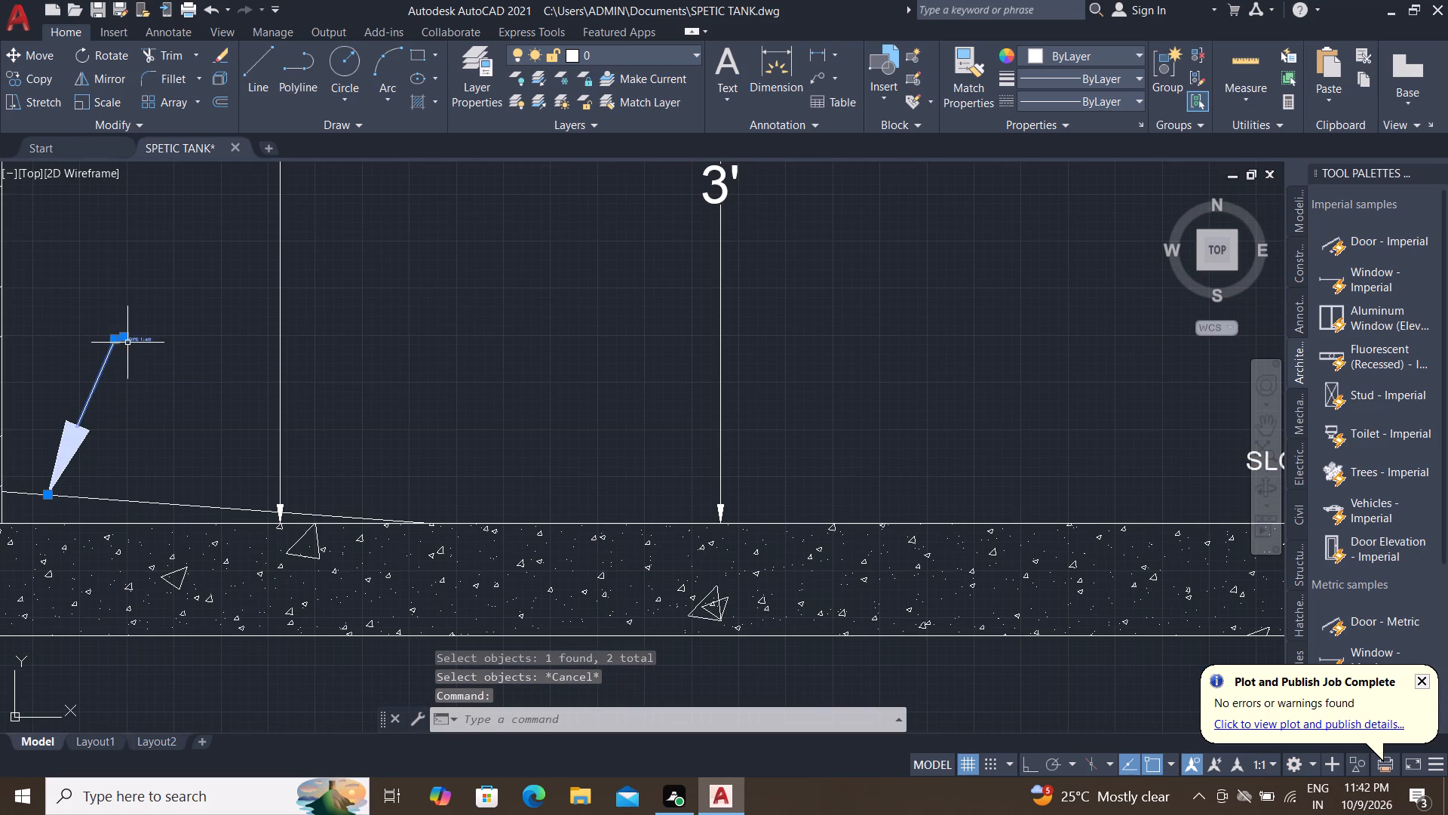
text(PR)
key(space)
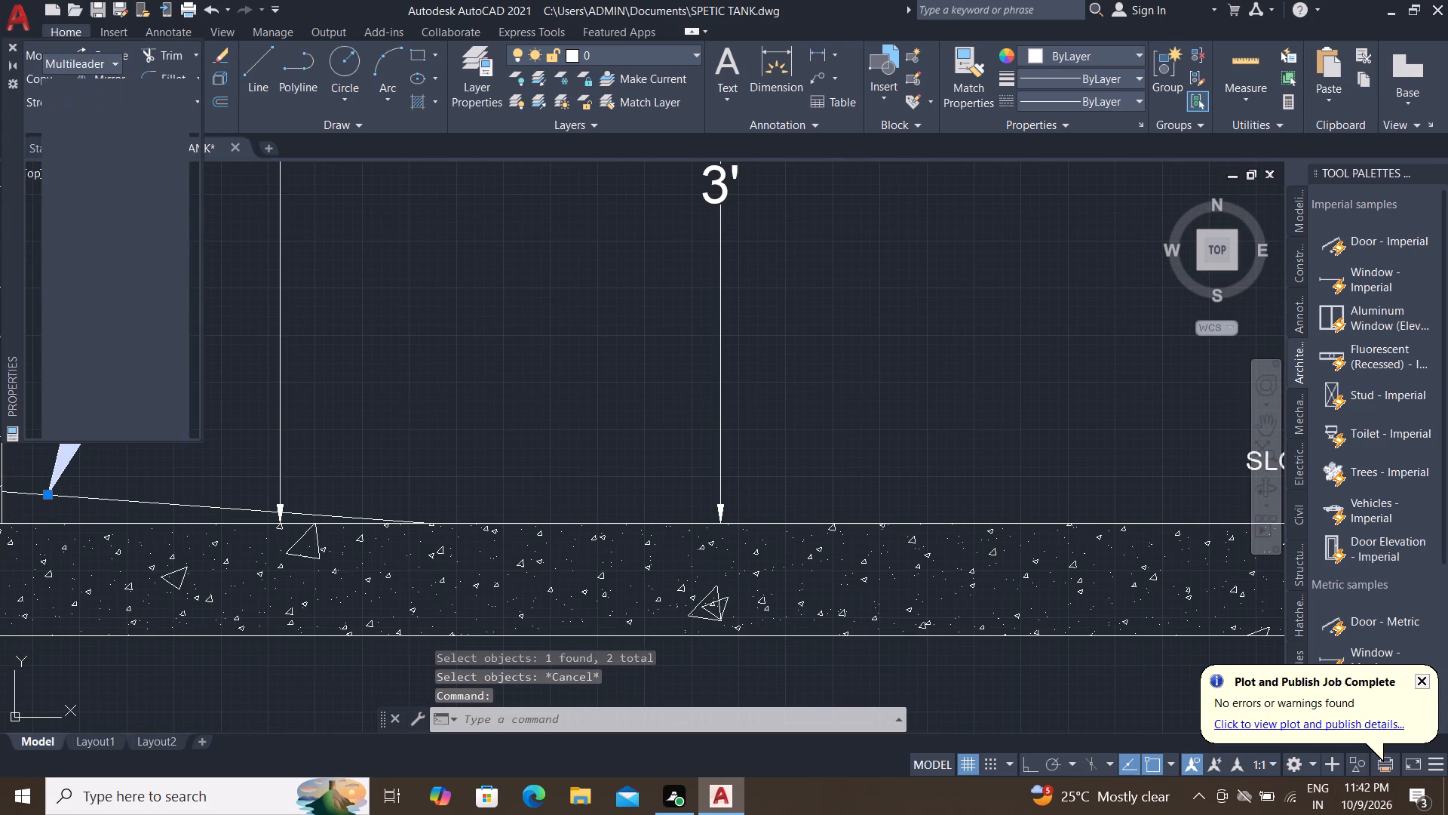
scroll(86, 364, down, 1)
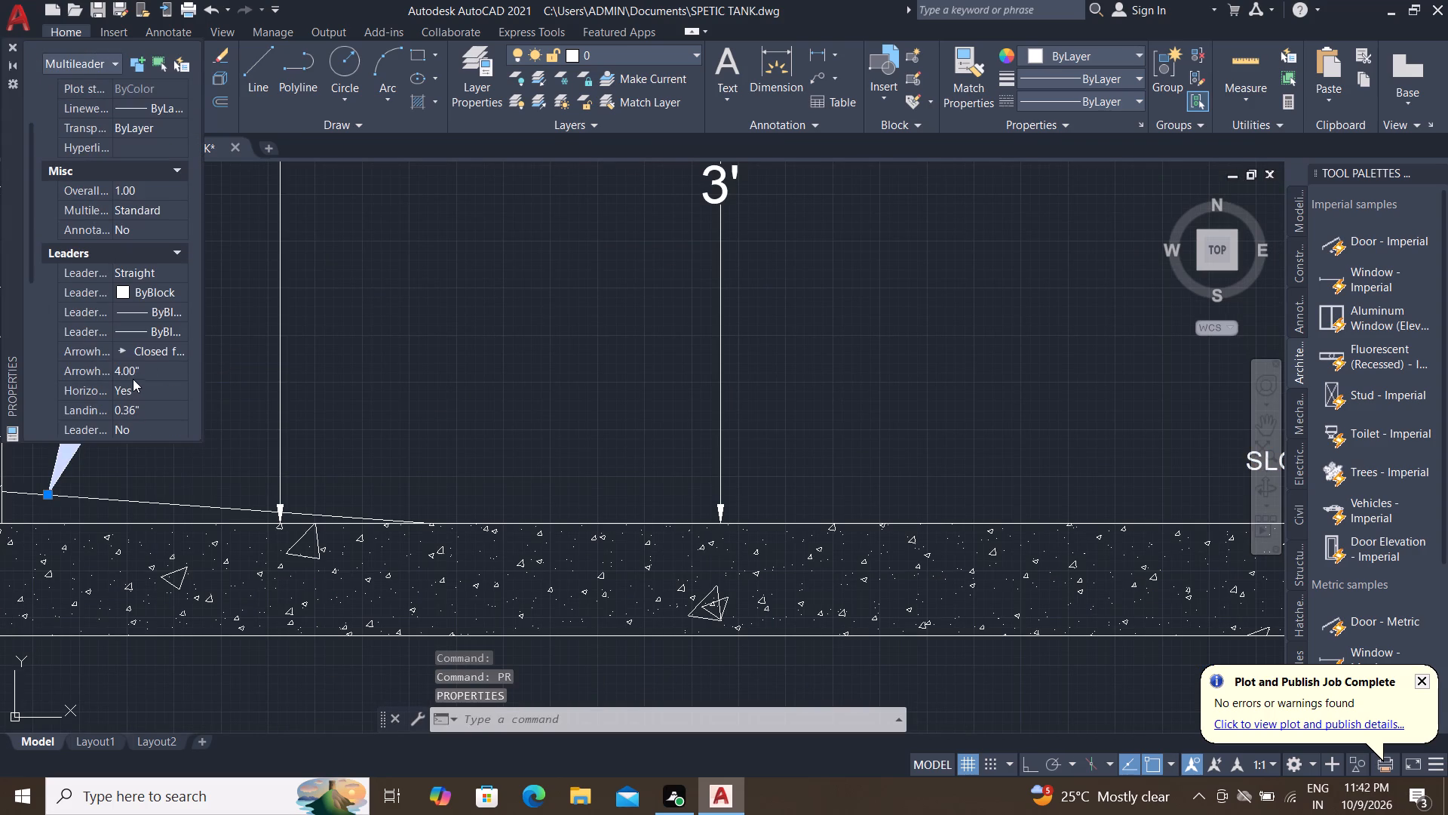
scroll(136, 380, down, 2)
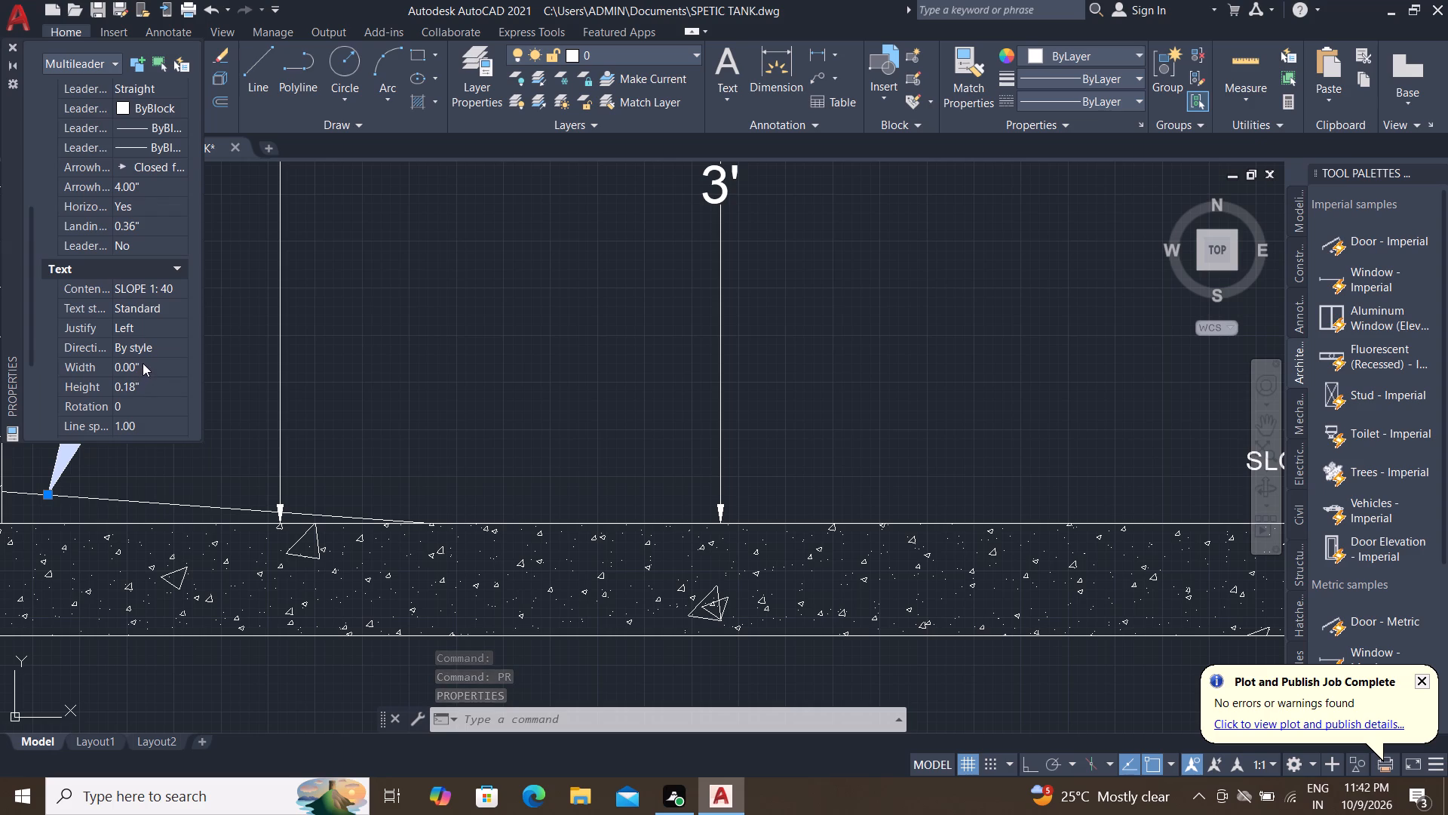
click(140, 385)
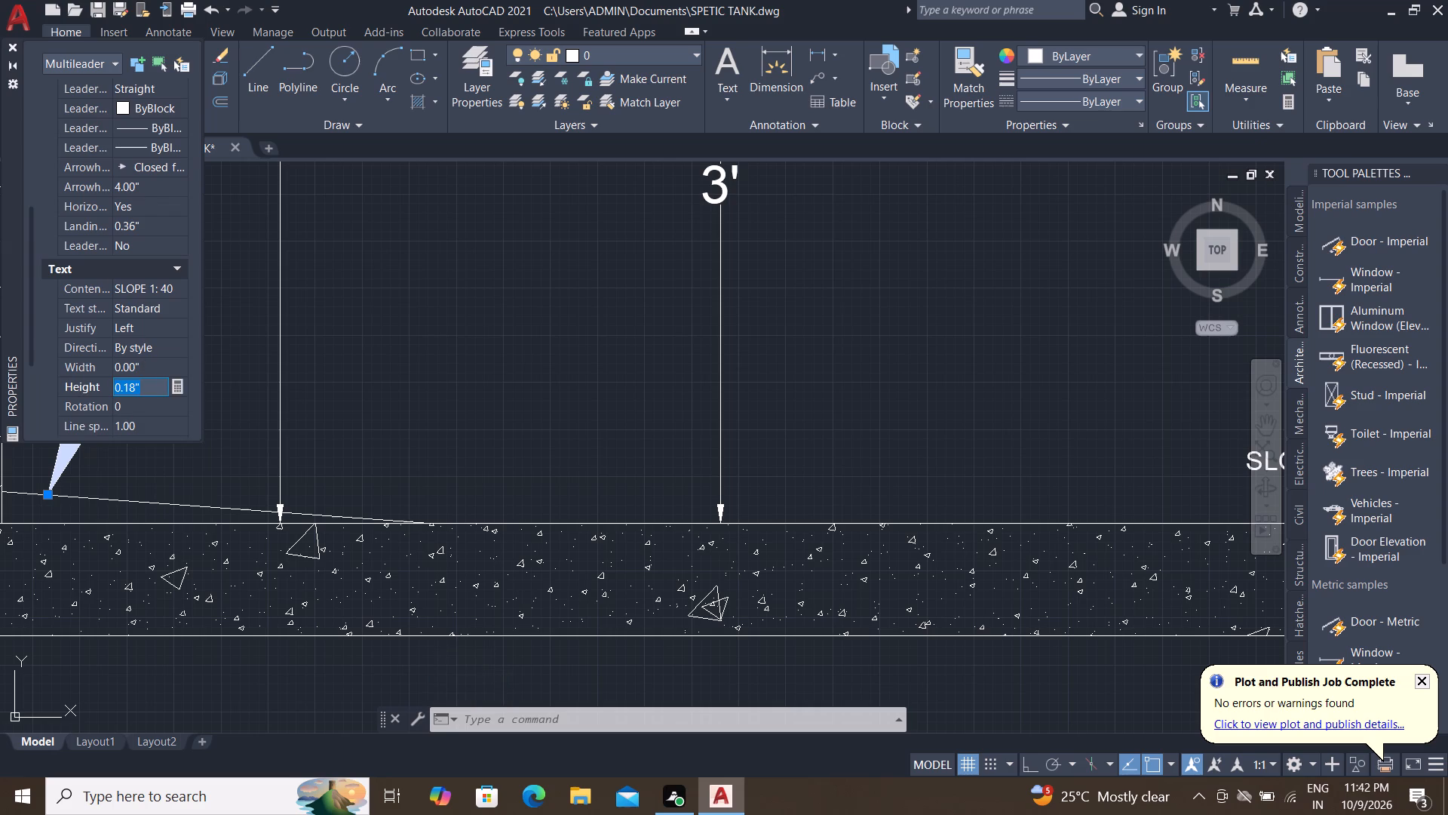
key(BackSpace)
key(3)
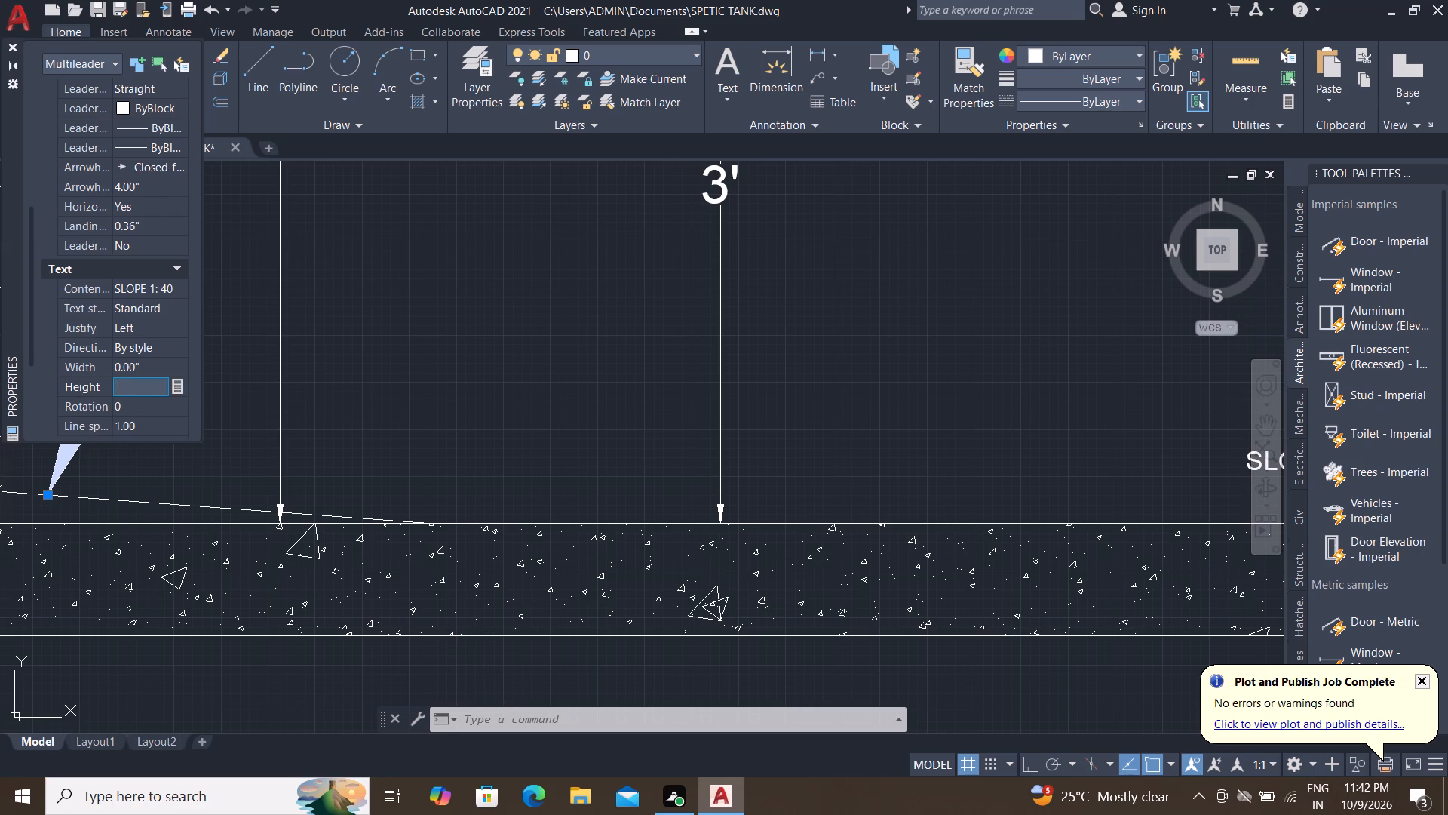
key(shift+quotedbl)
key(Return)
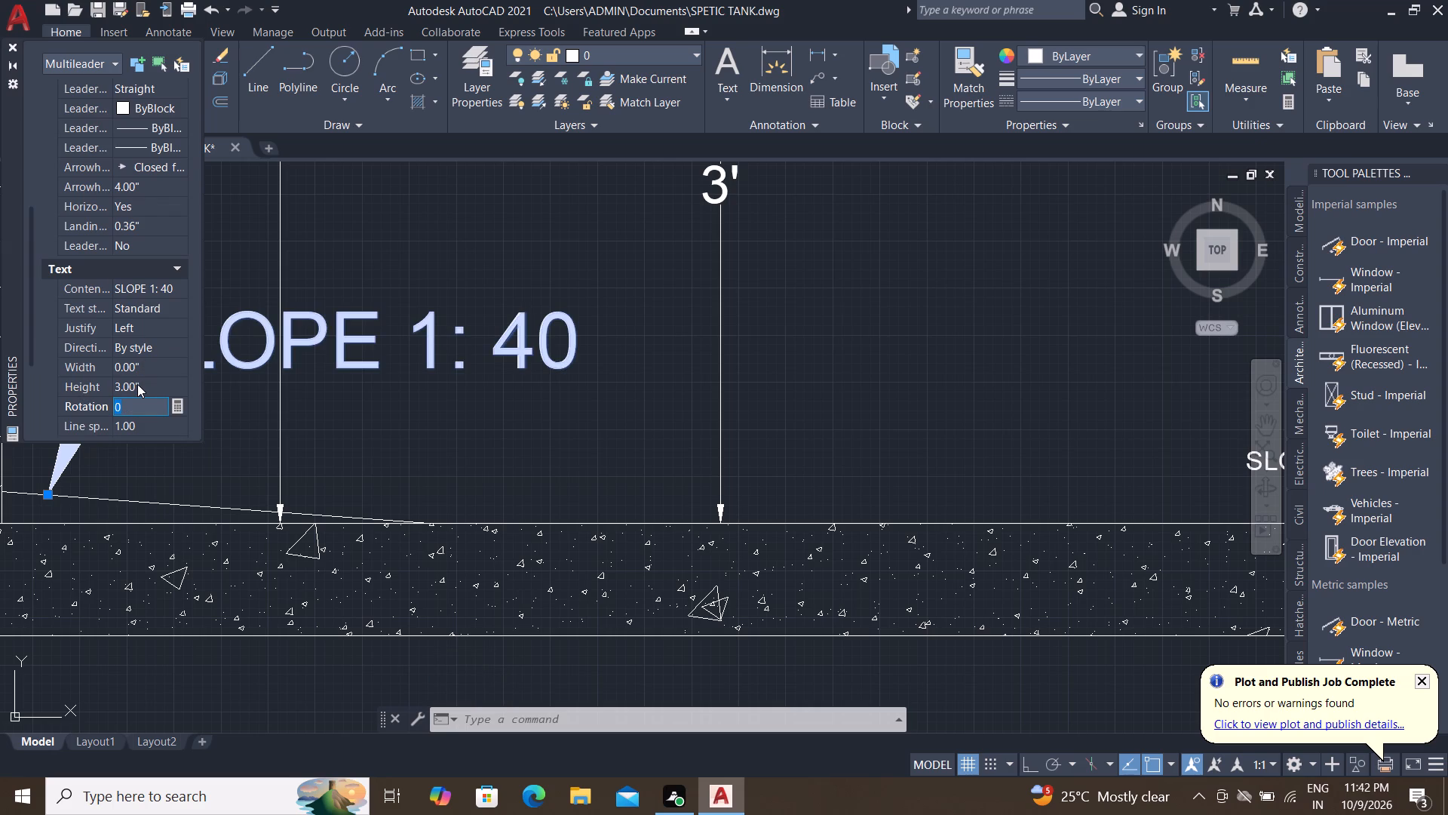
click(11, 47)
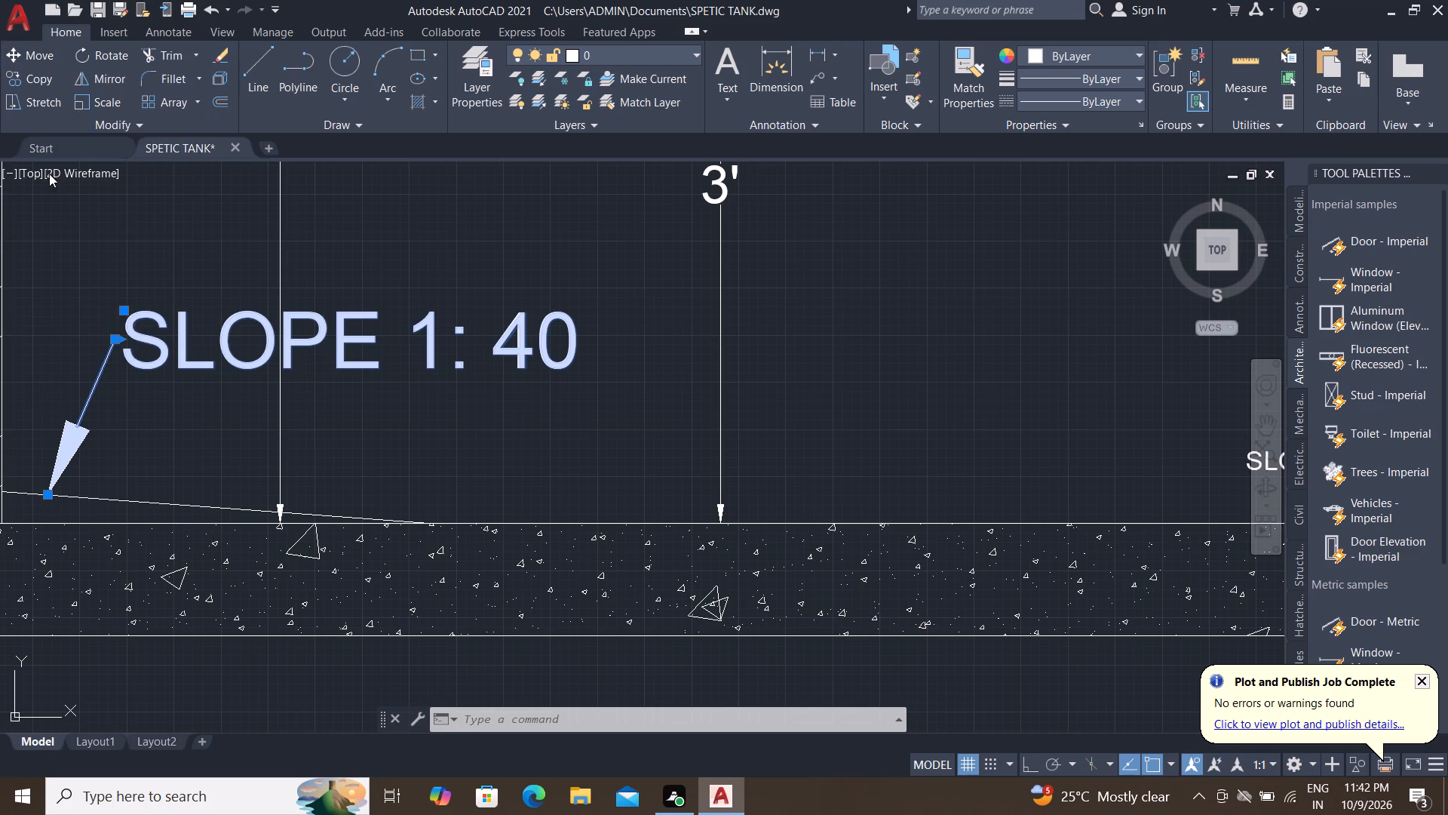
Match the properties of the inlet-side SLOPE 1: 40 leader onto the SLOPE 1 : 40 leader beside the baffle wall.
scroll(244, 361, down, 3)
key(Escape)
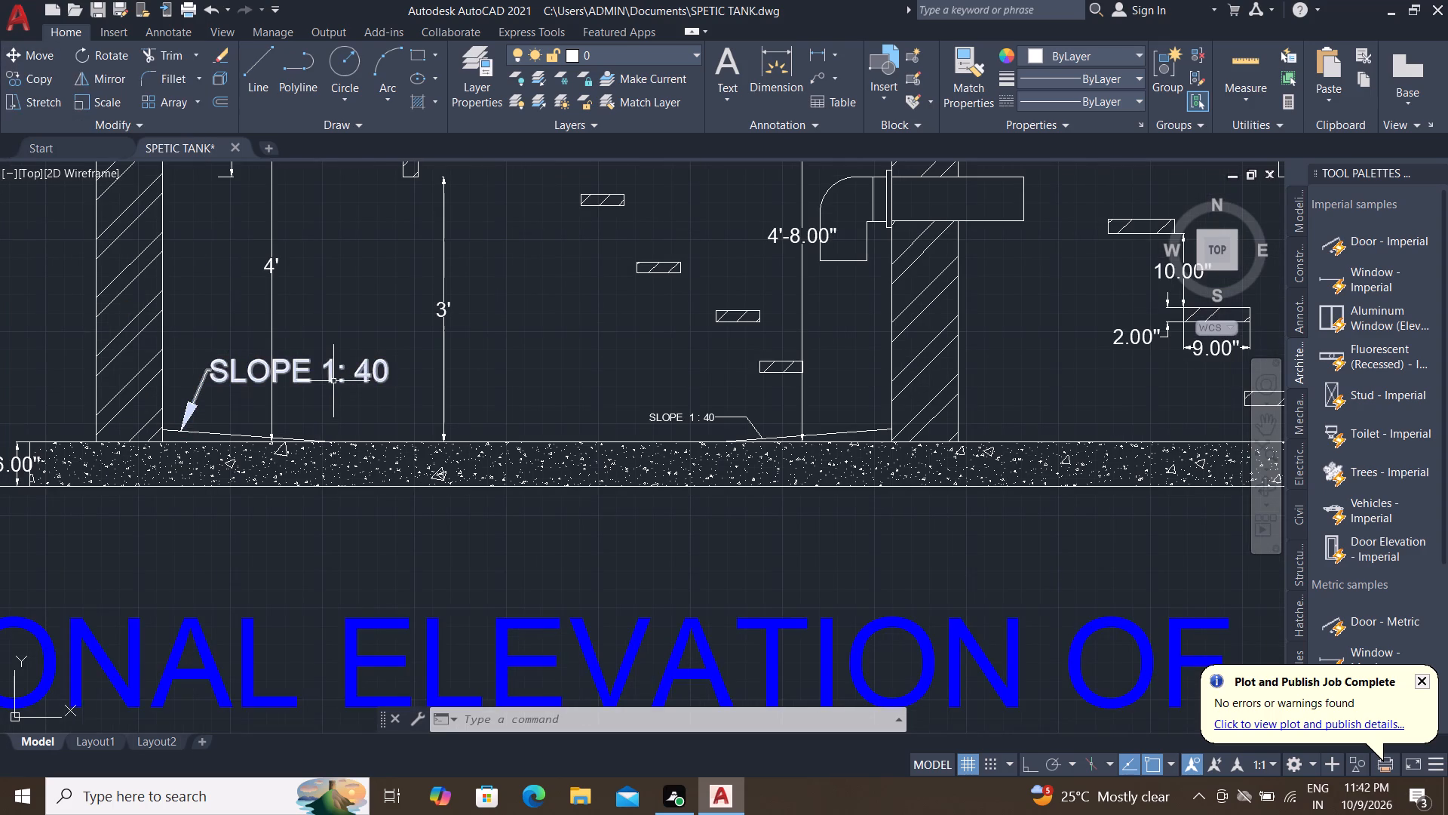
click(970, 81)
click(250, 376)
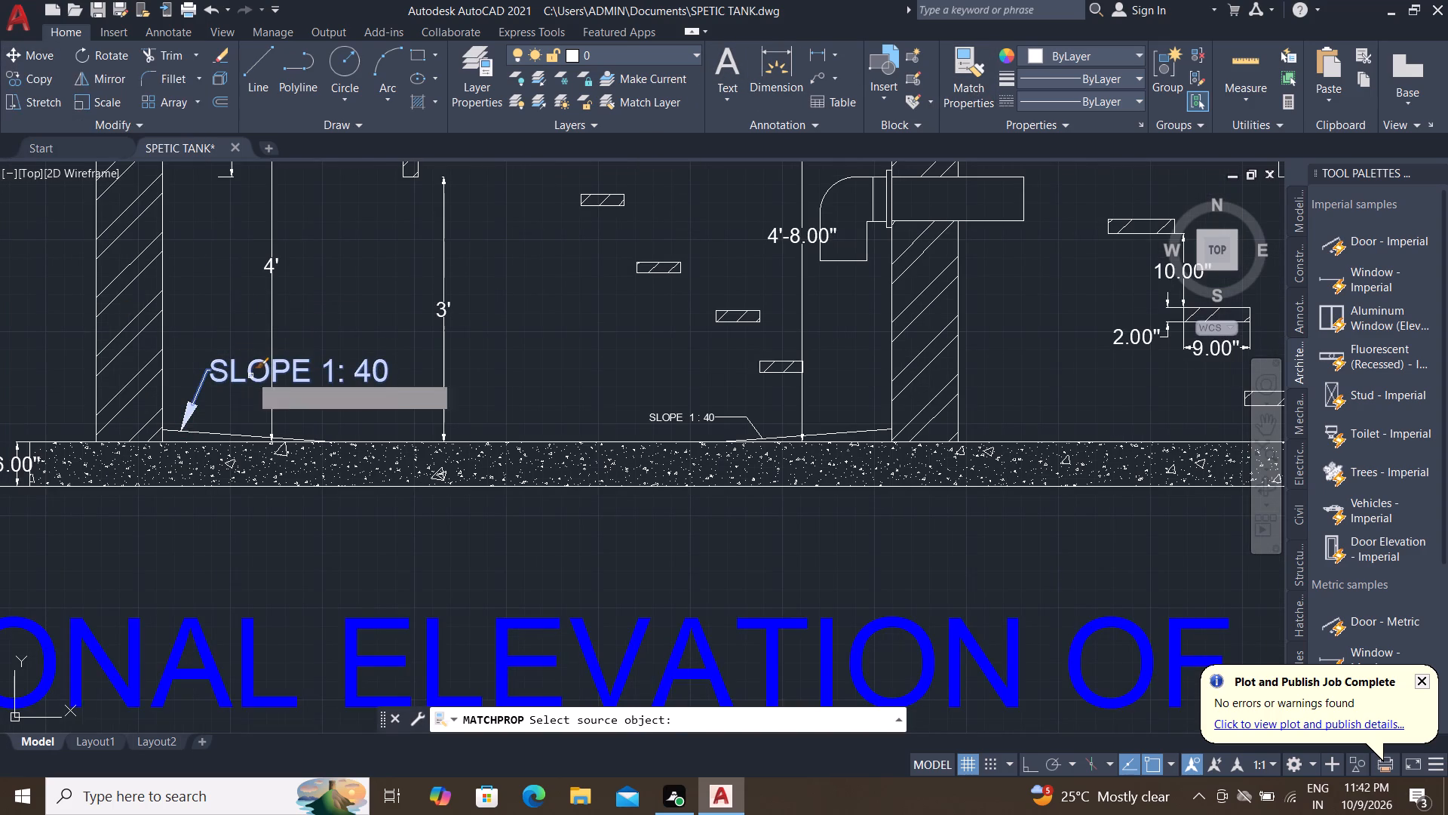
click(710, 417)
key(Escape)
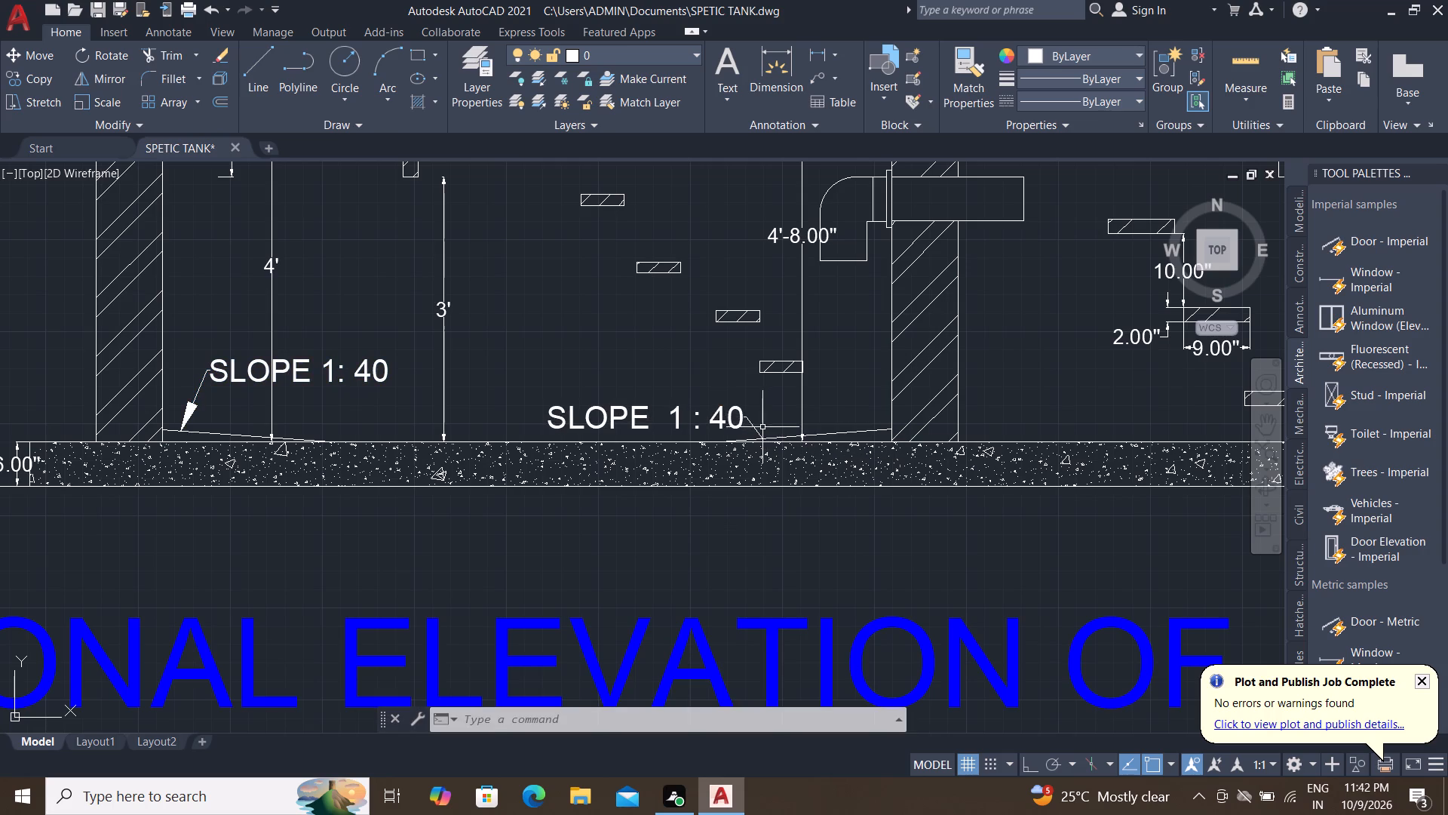
scroll(629, 349, down, 1)
key(Escape)
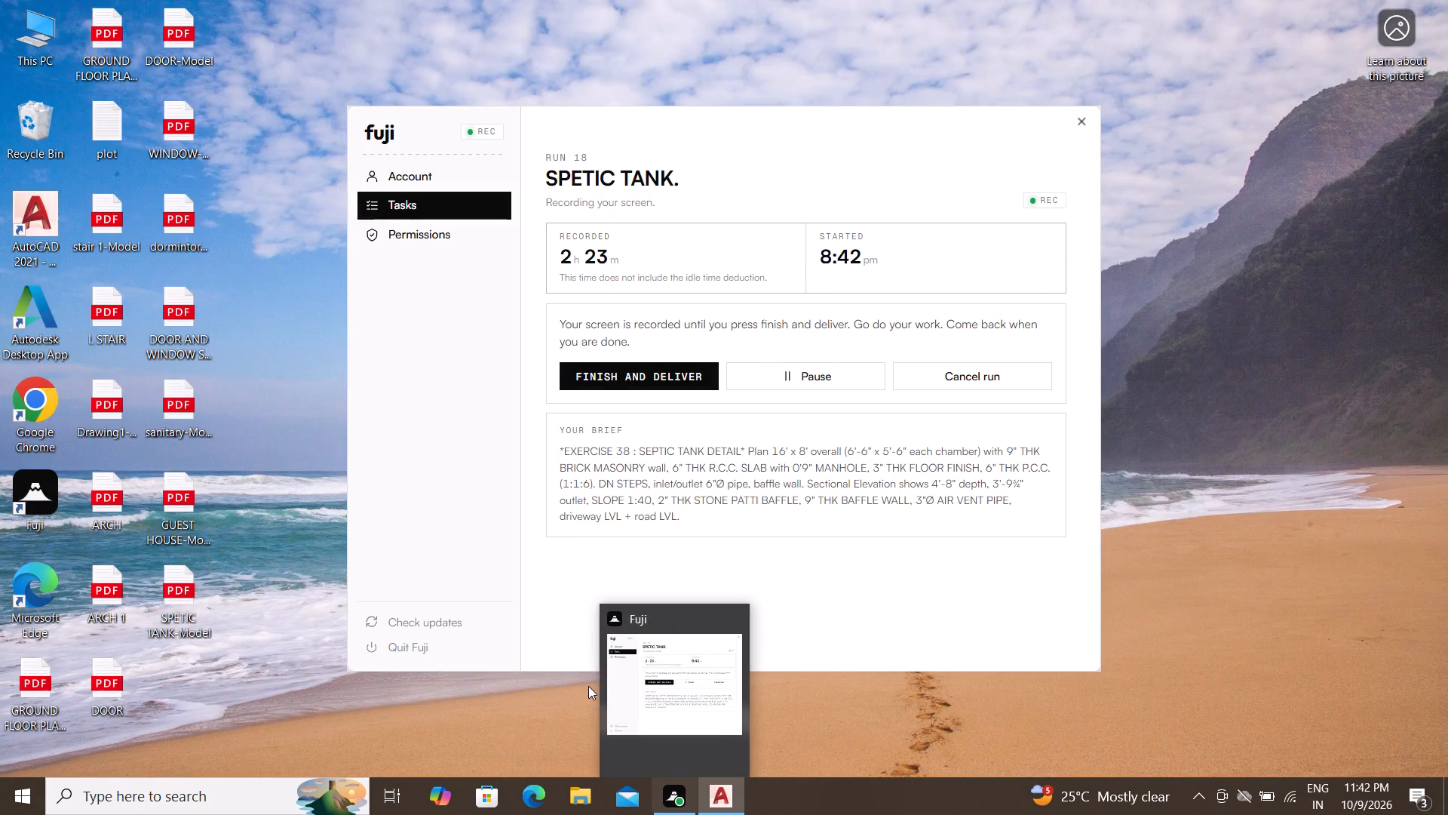
Set up a plot with DWG To PDF.pc3 and a window area enclosing the plan and the sectional elevation.
scroll(541, 419, down, 2)
middle_drag(549, 412, 541, 457)
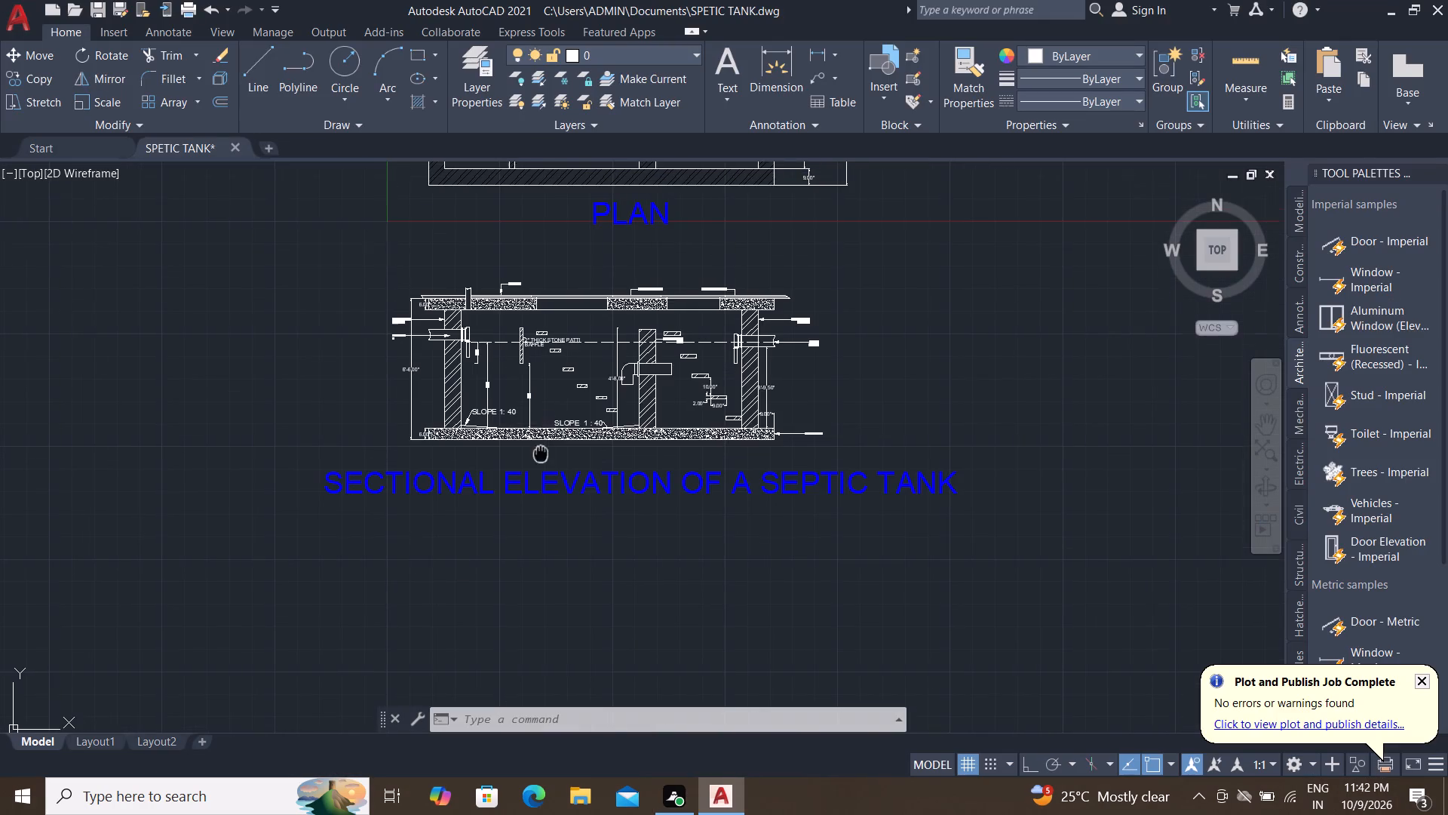
middle_drag(541, 457, 545, 464)
middle_drag(489, 399, 480, 495)
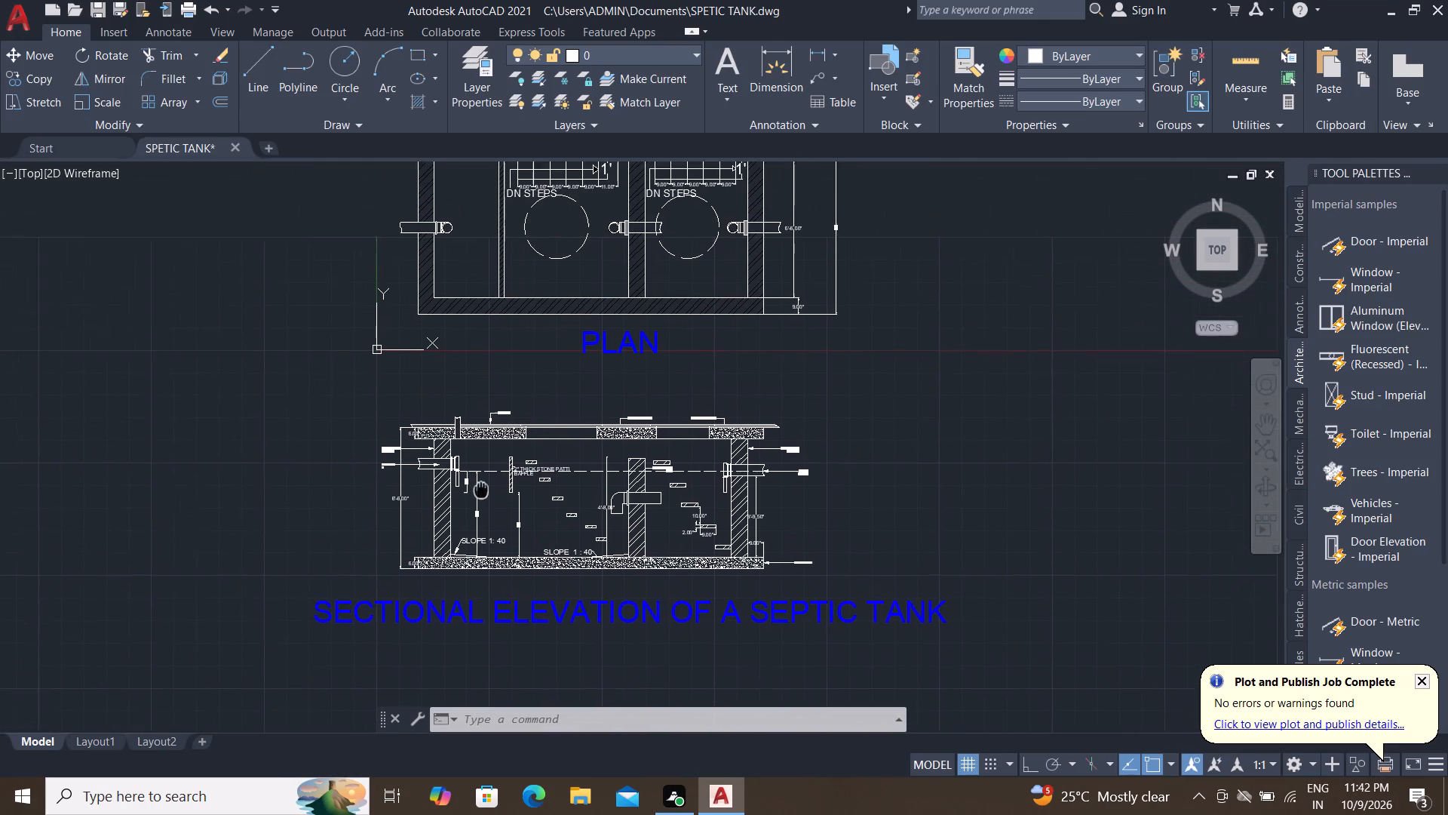
middle_drag(480, 495, 473, 513)
scroll(477, 456, down, 1)
middle_drag(481, 412, 472, 411)
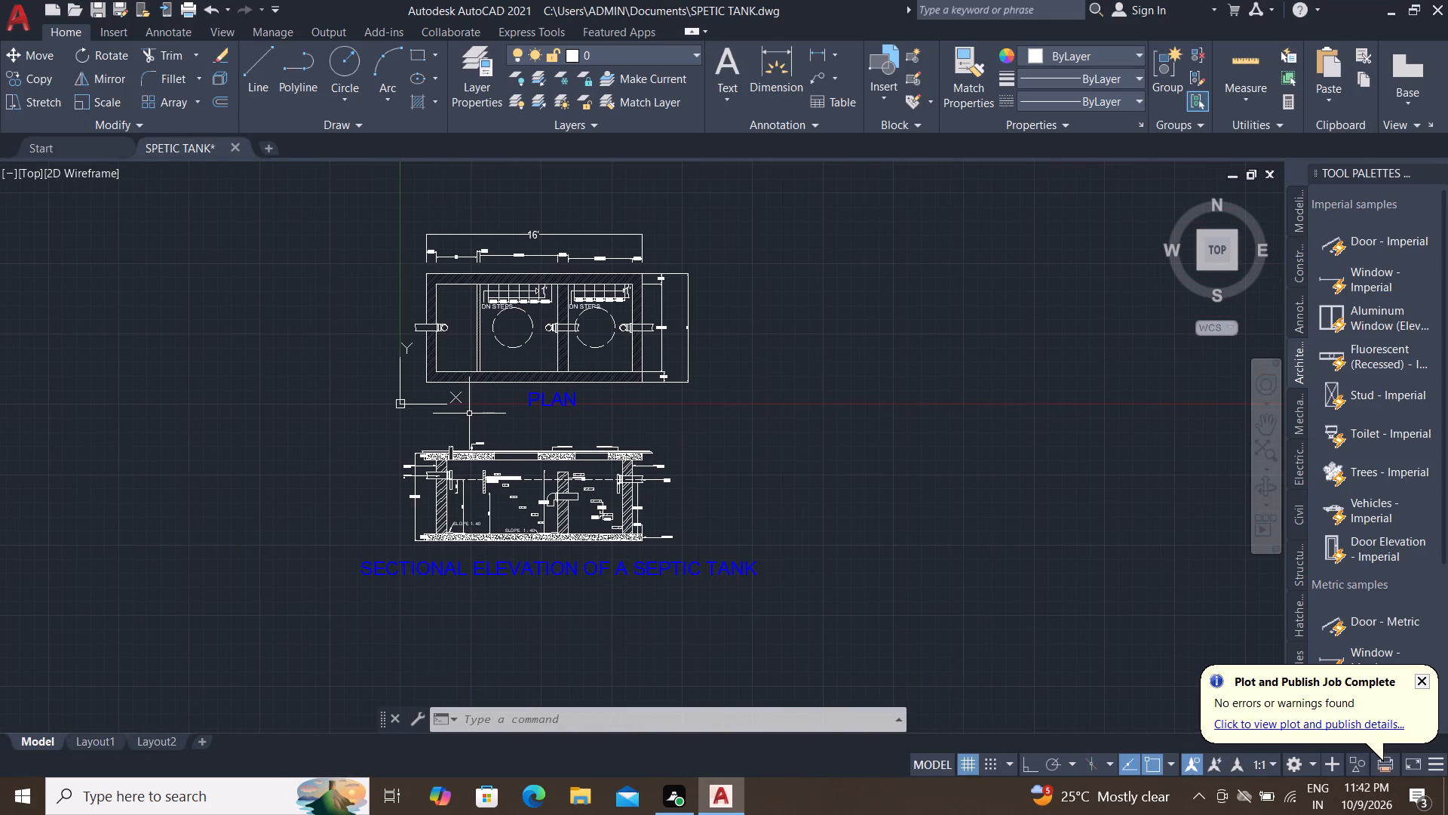
key(ctrl+p)
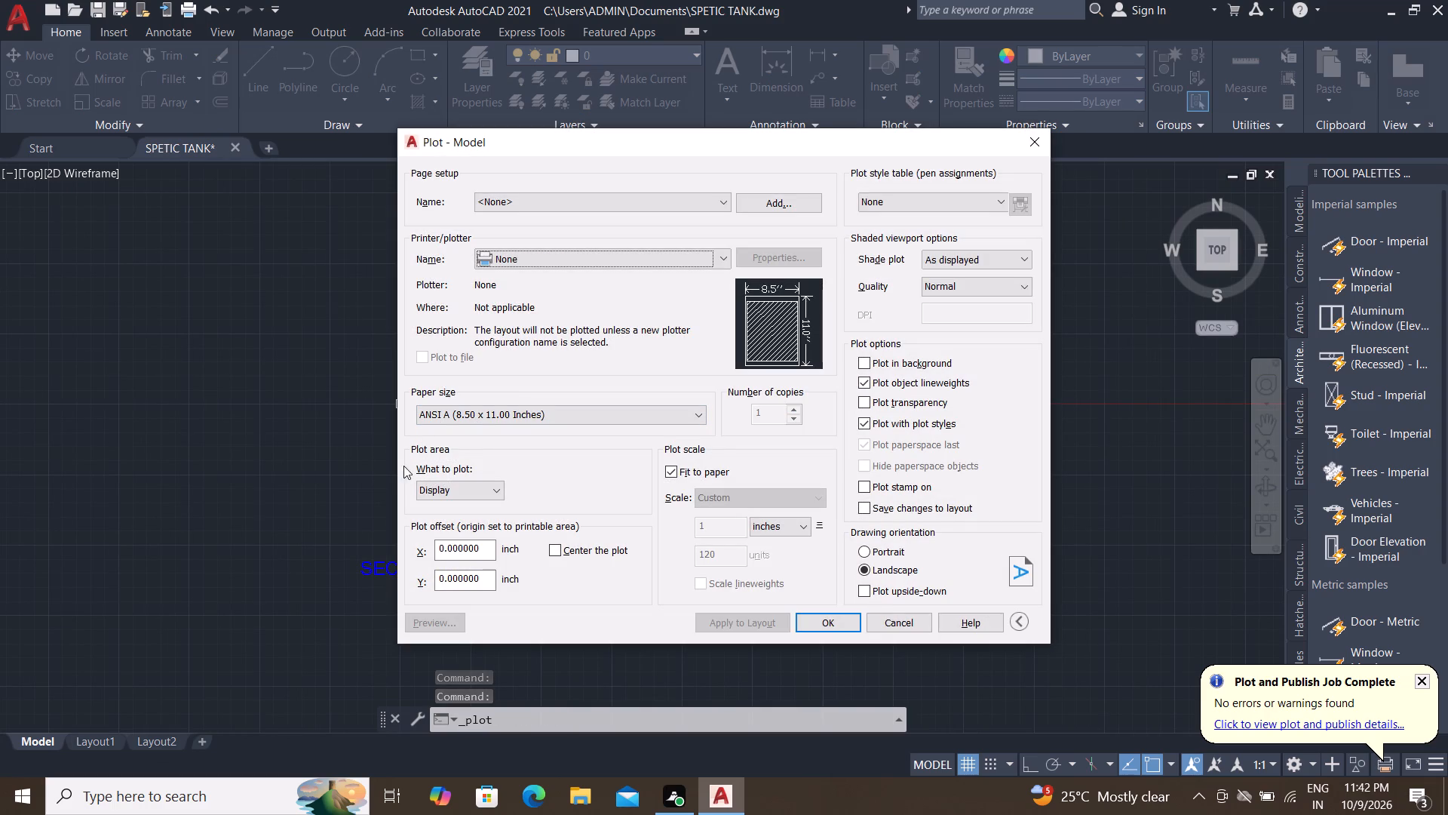
click(565, 260)
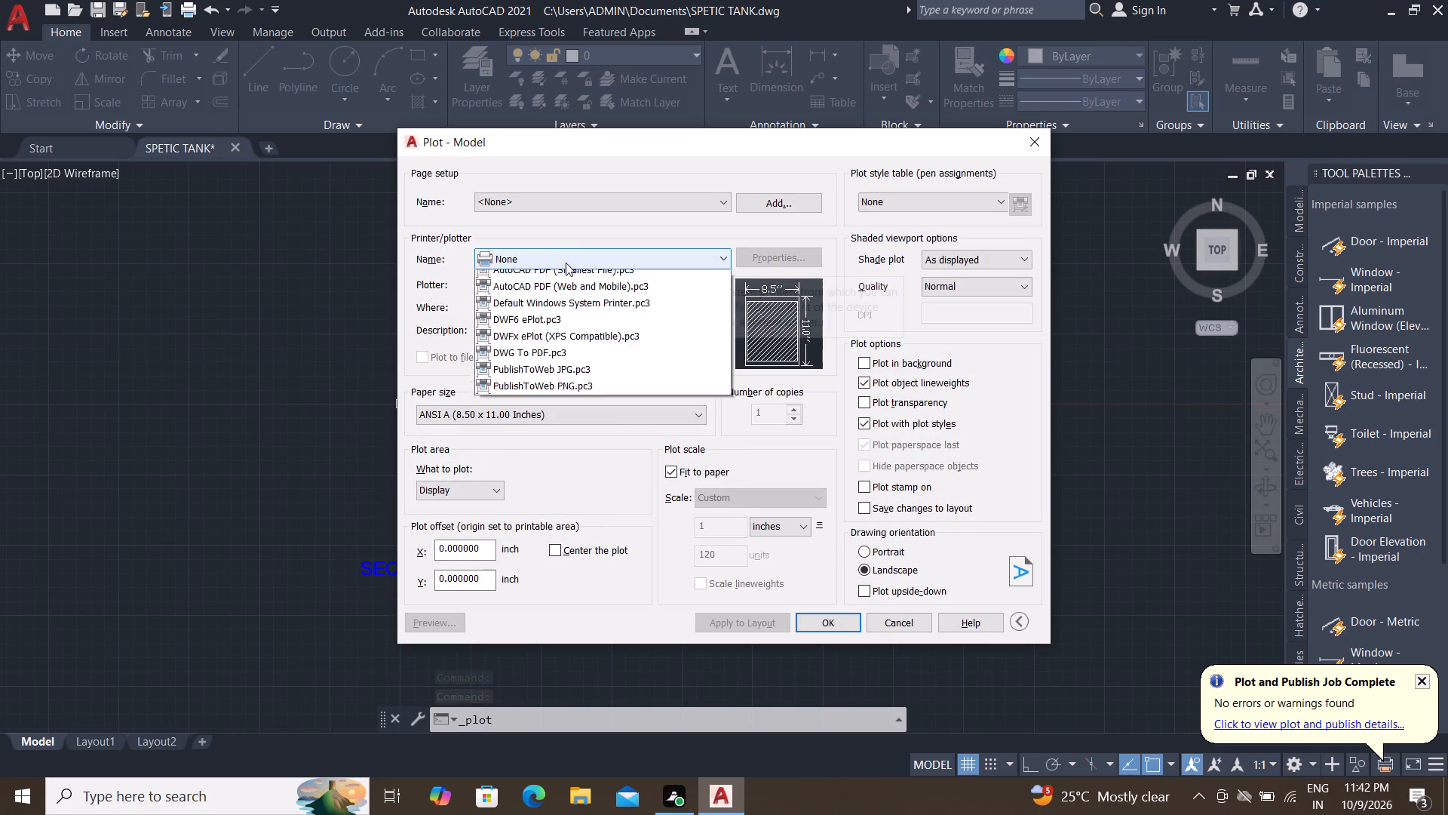
click(520, 497)
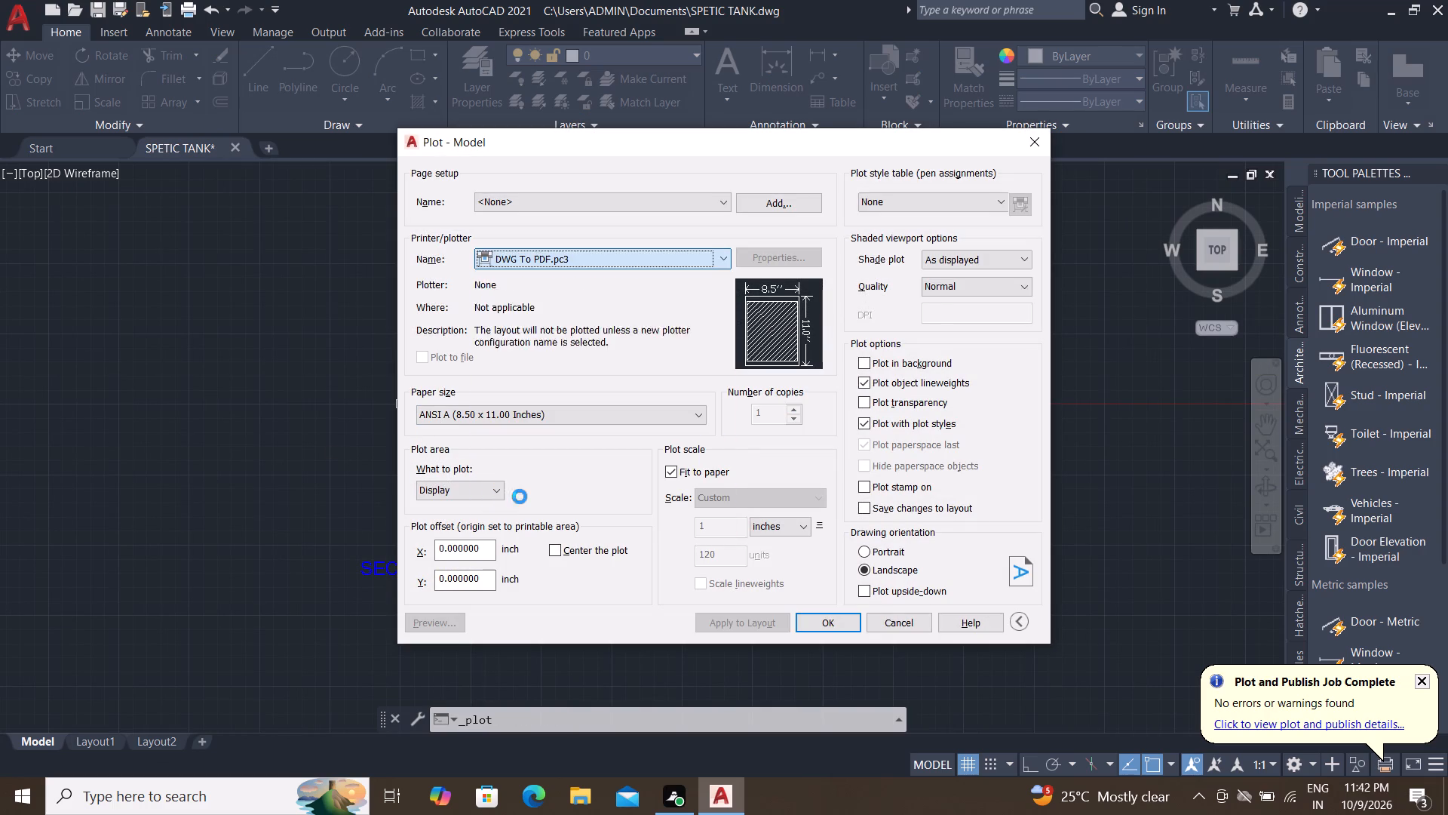
click(467, 490)
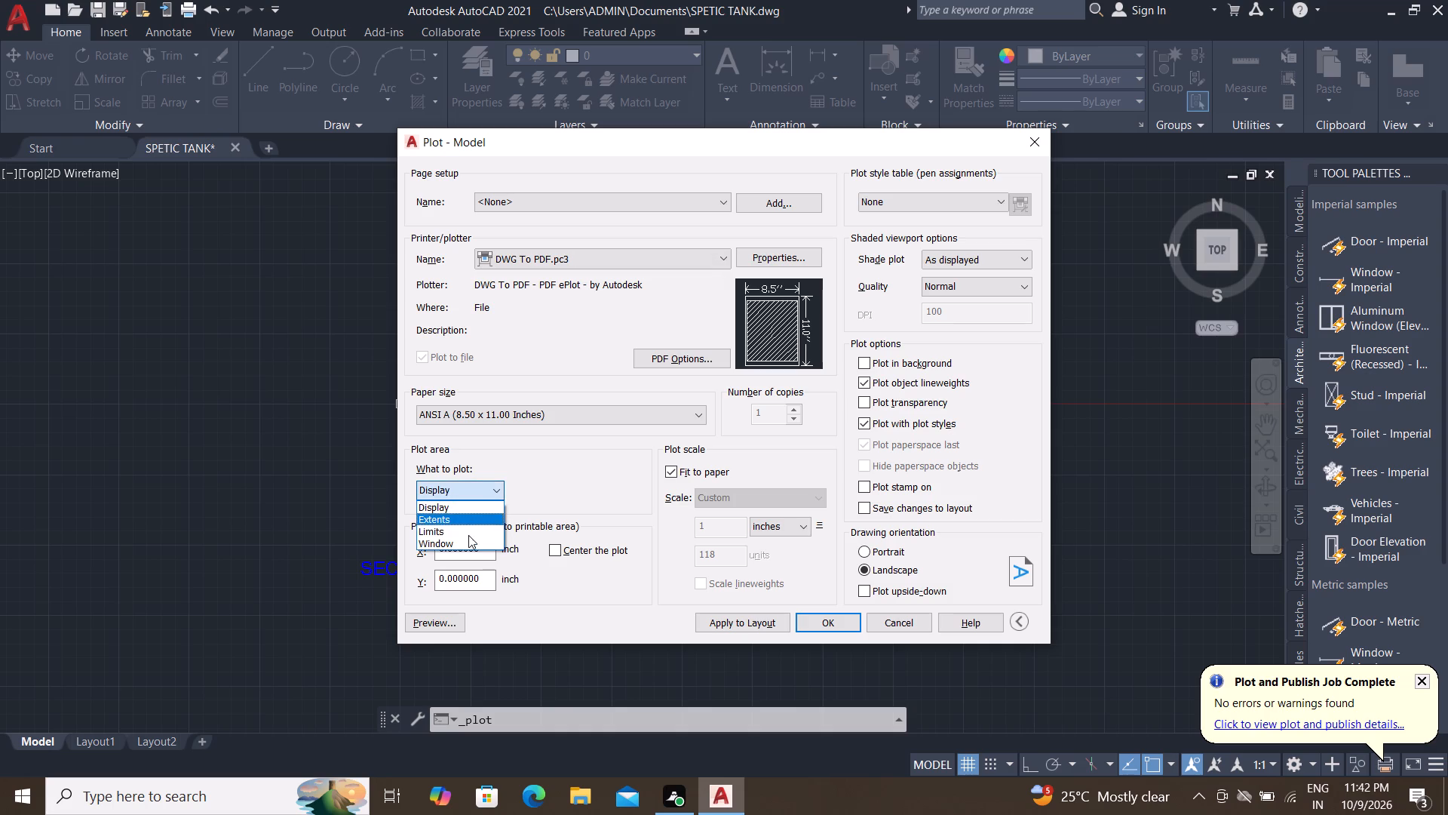
click(468, 544)
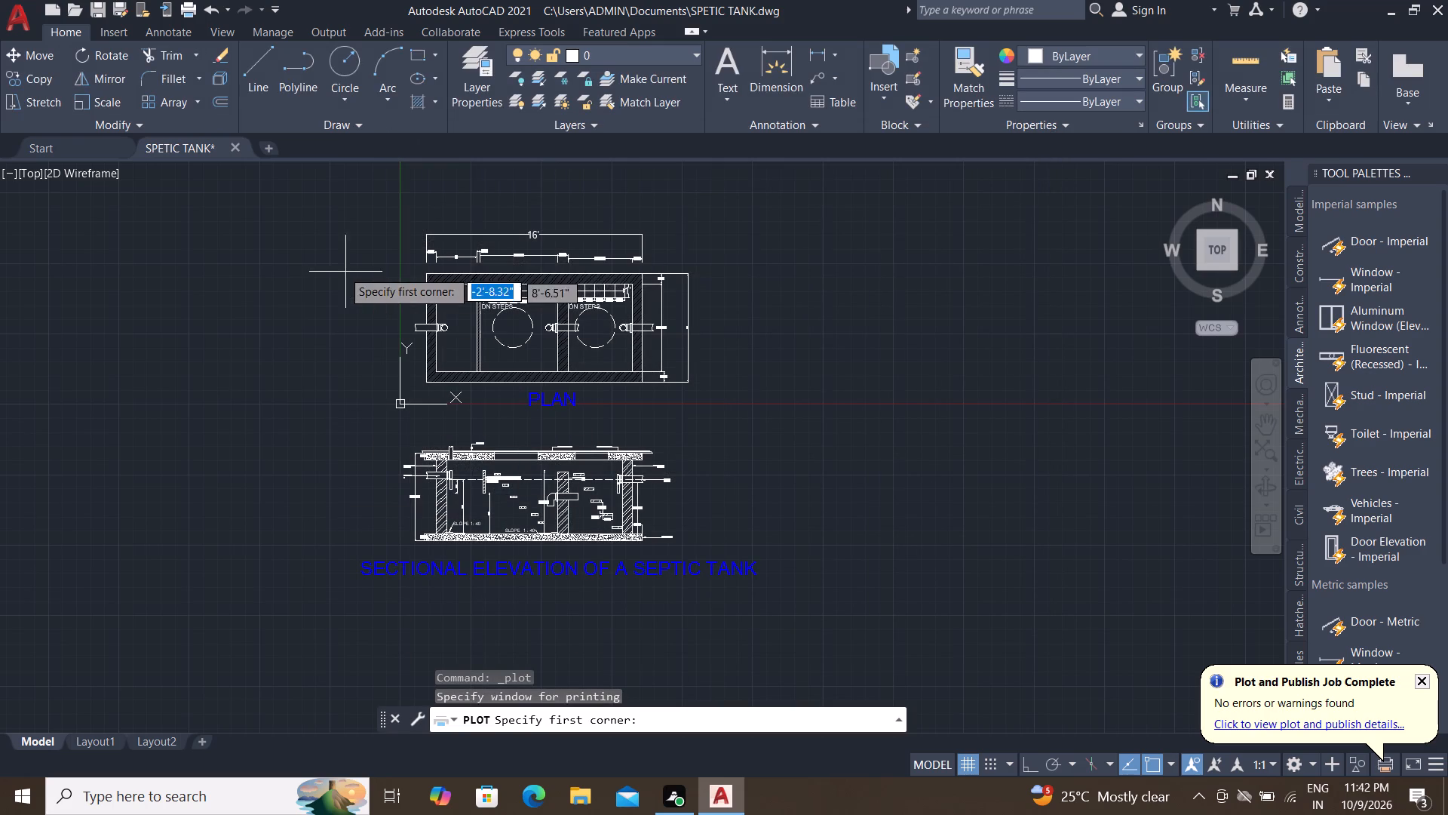
click(284, 190)
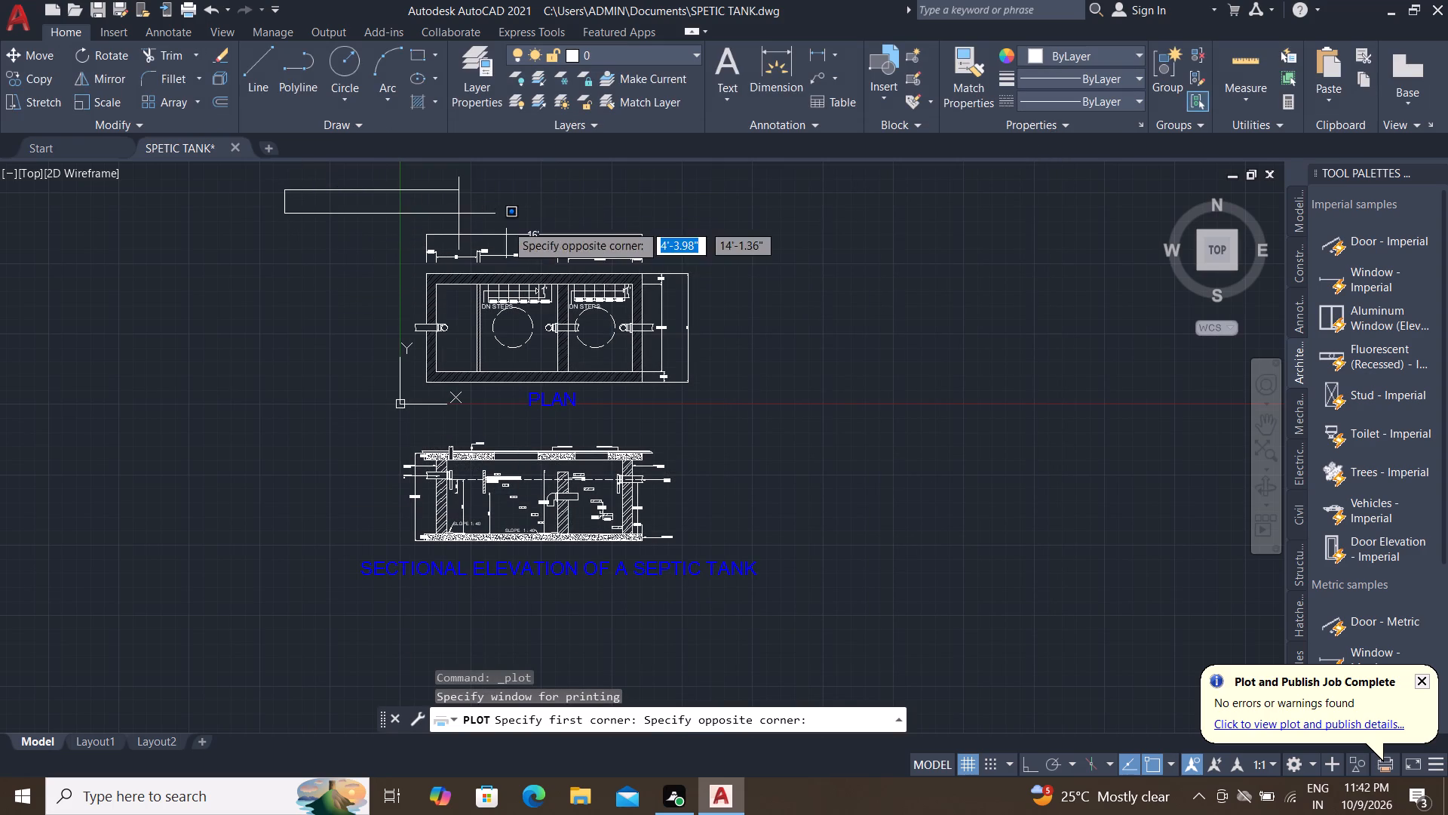
click(836, 666)
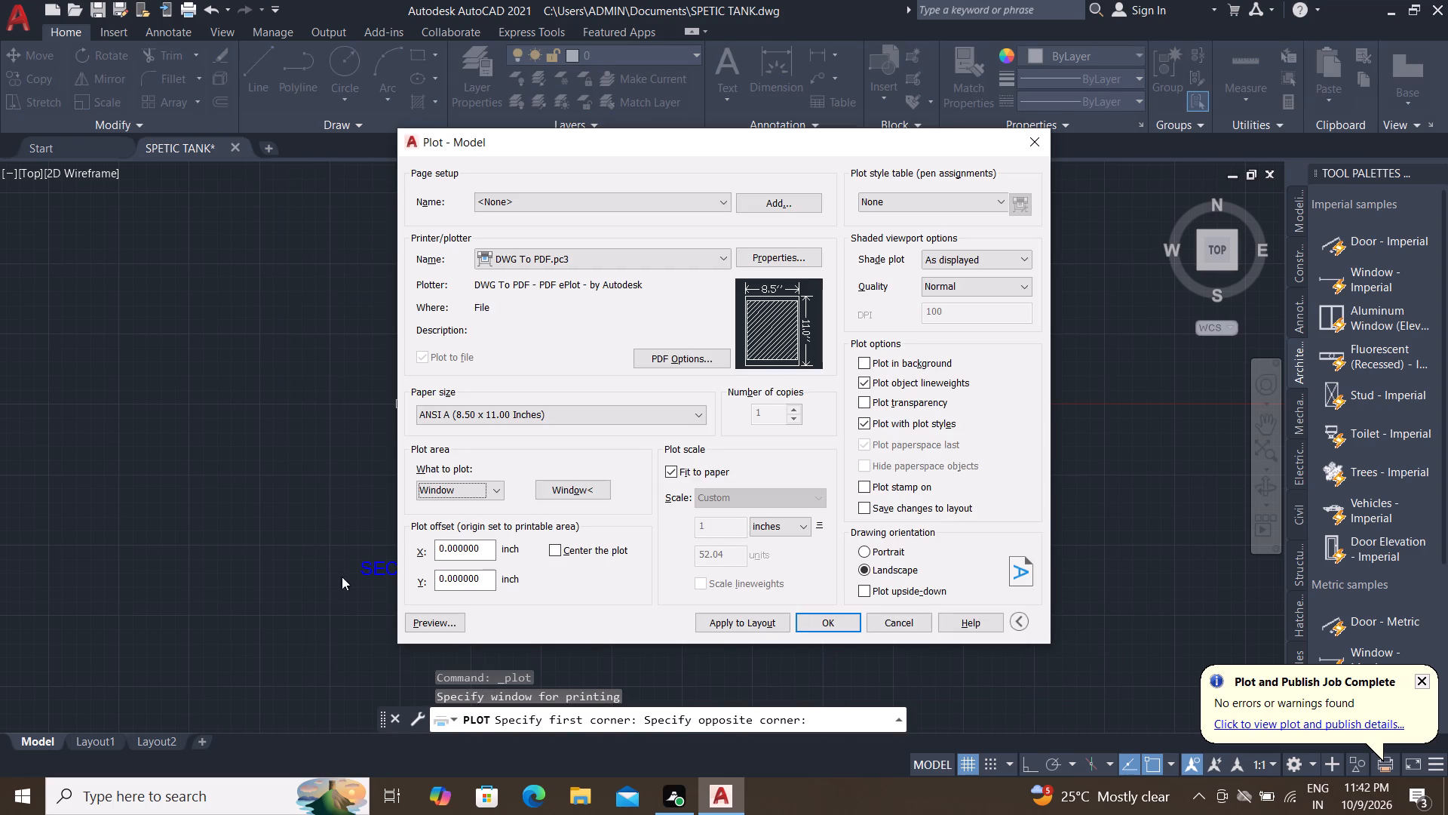
Preview the plot and output it to Documents as the PDF SPETIC TANK-Model, overwriting the existing file.
click(422, 625)
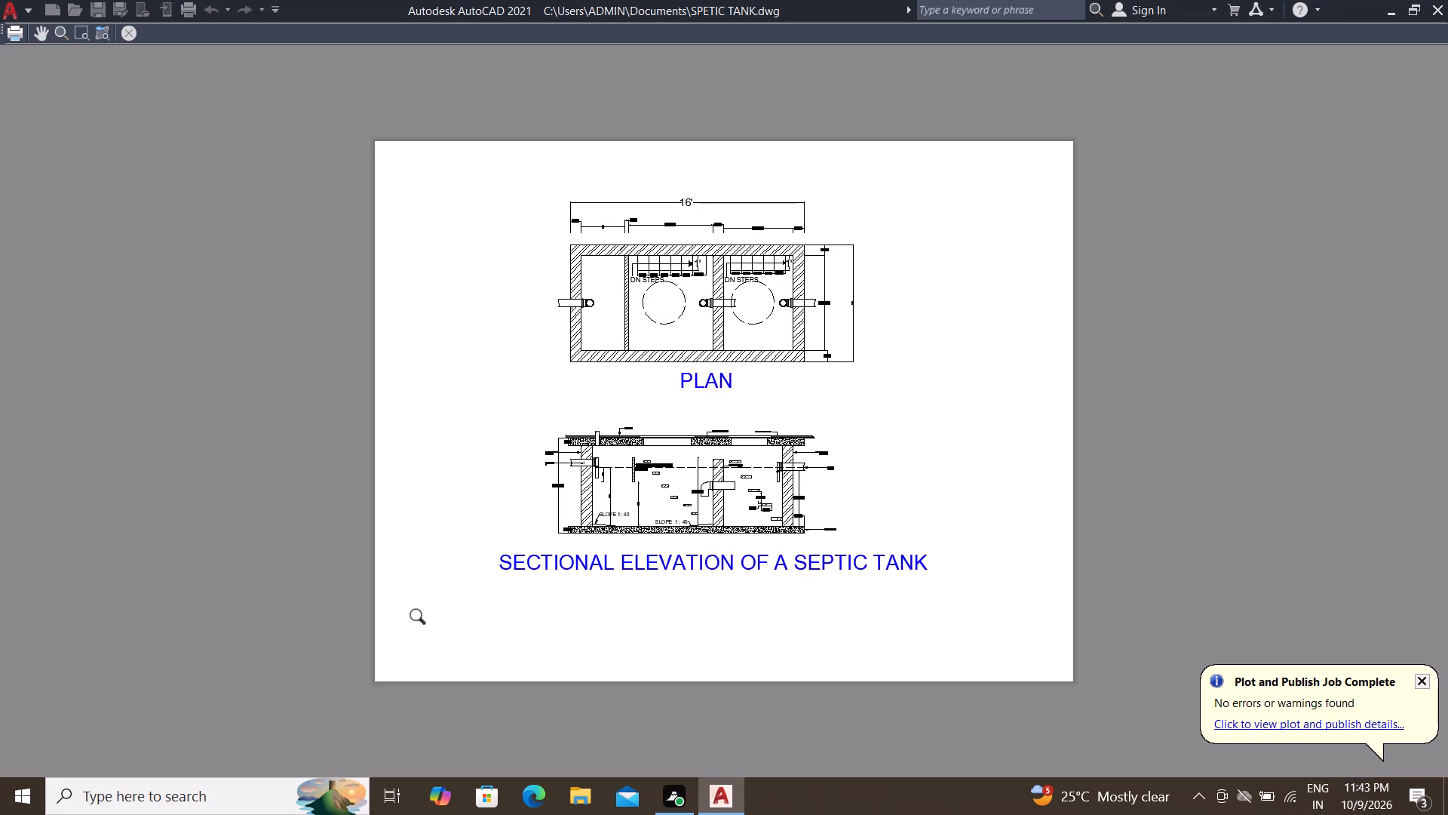
scroll(640, 515, up, 3)
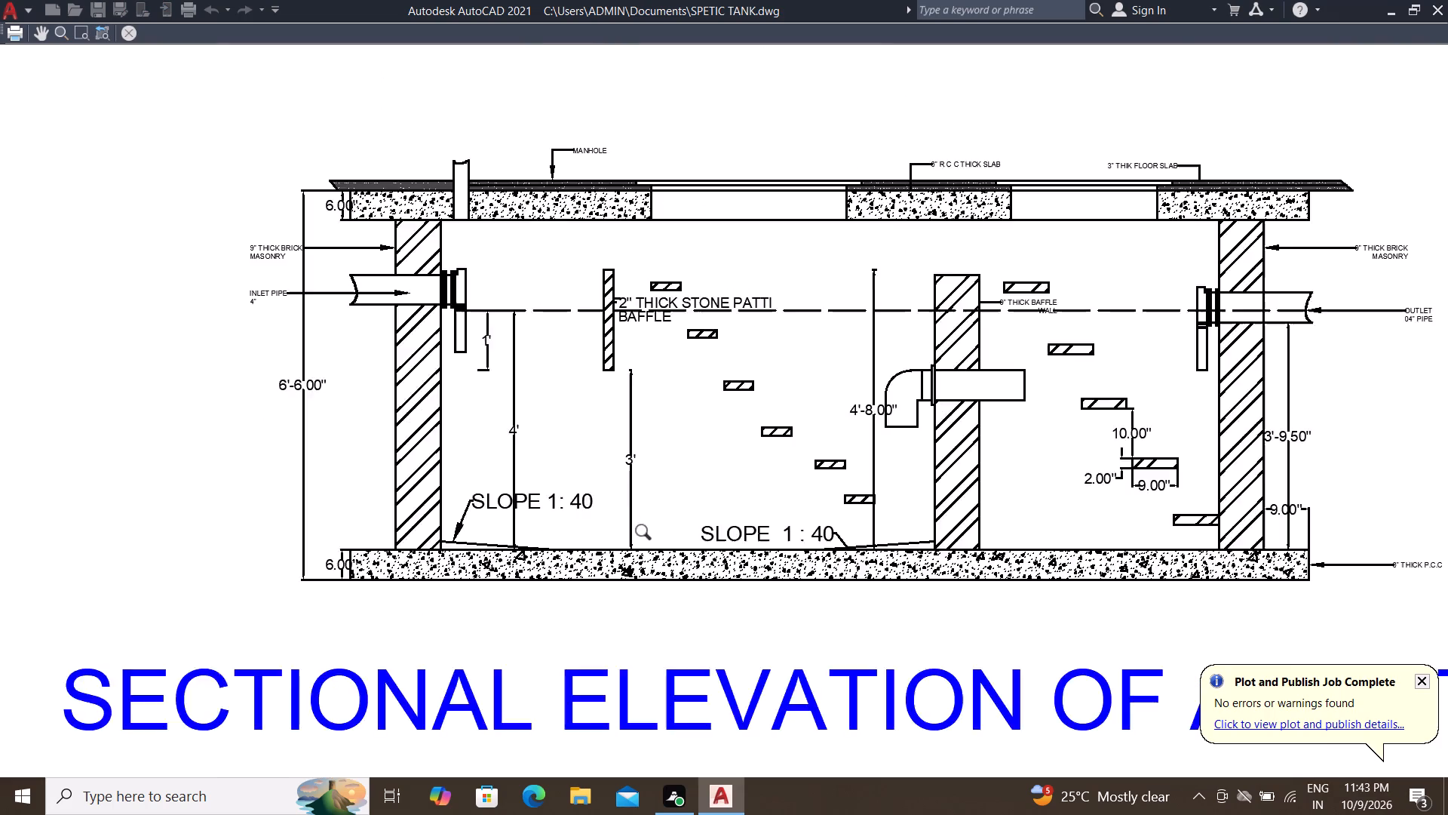
scroll(644, 541, down, 4)
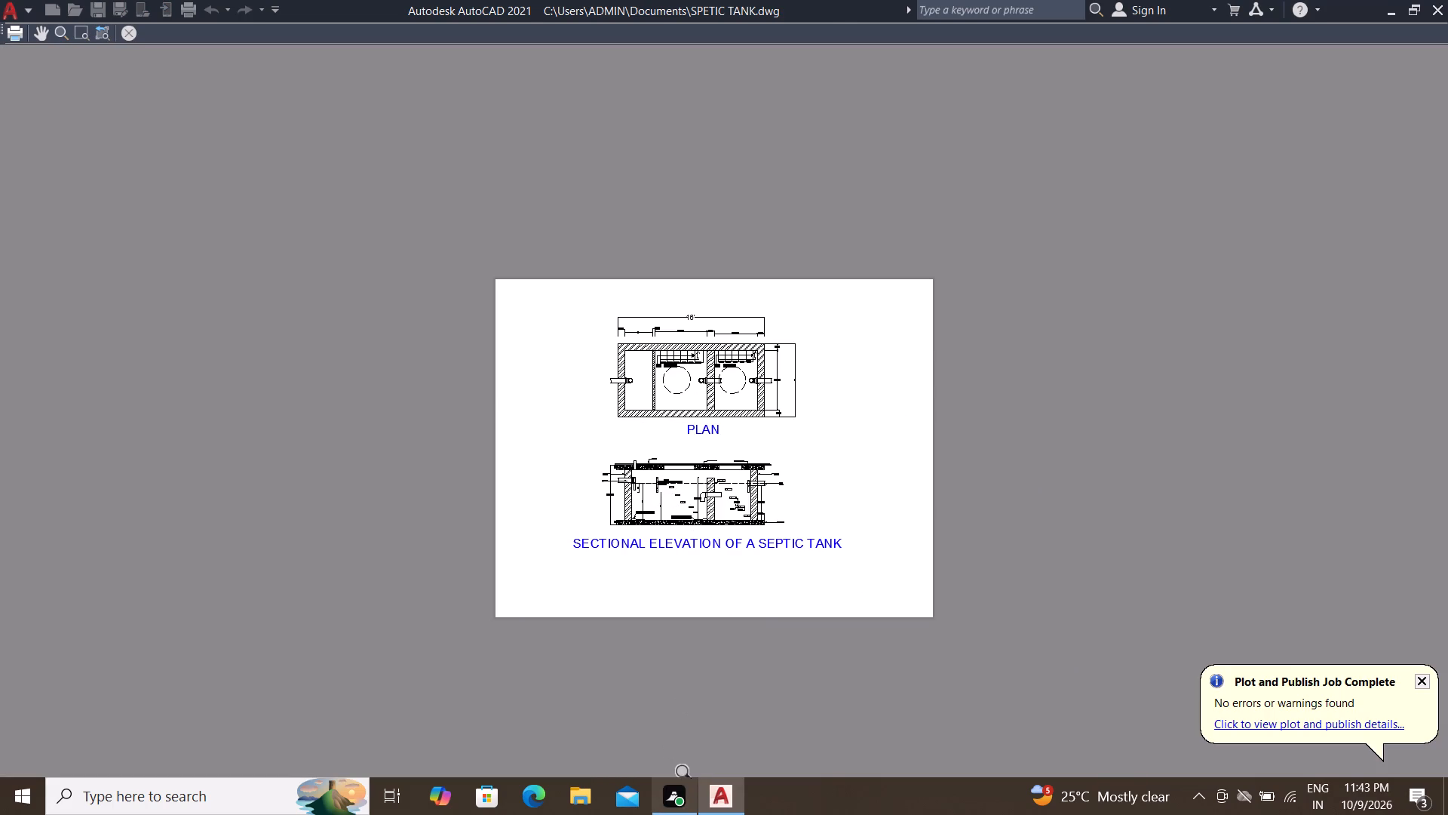
key(Escape)
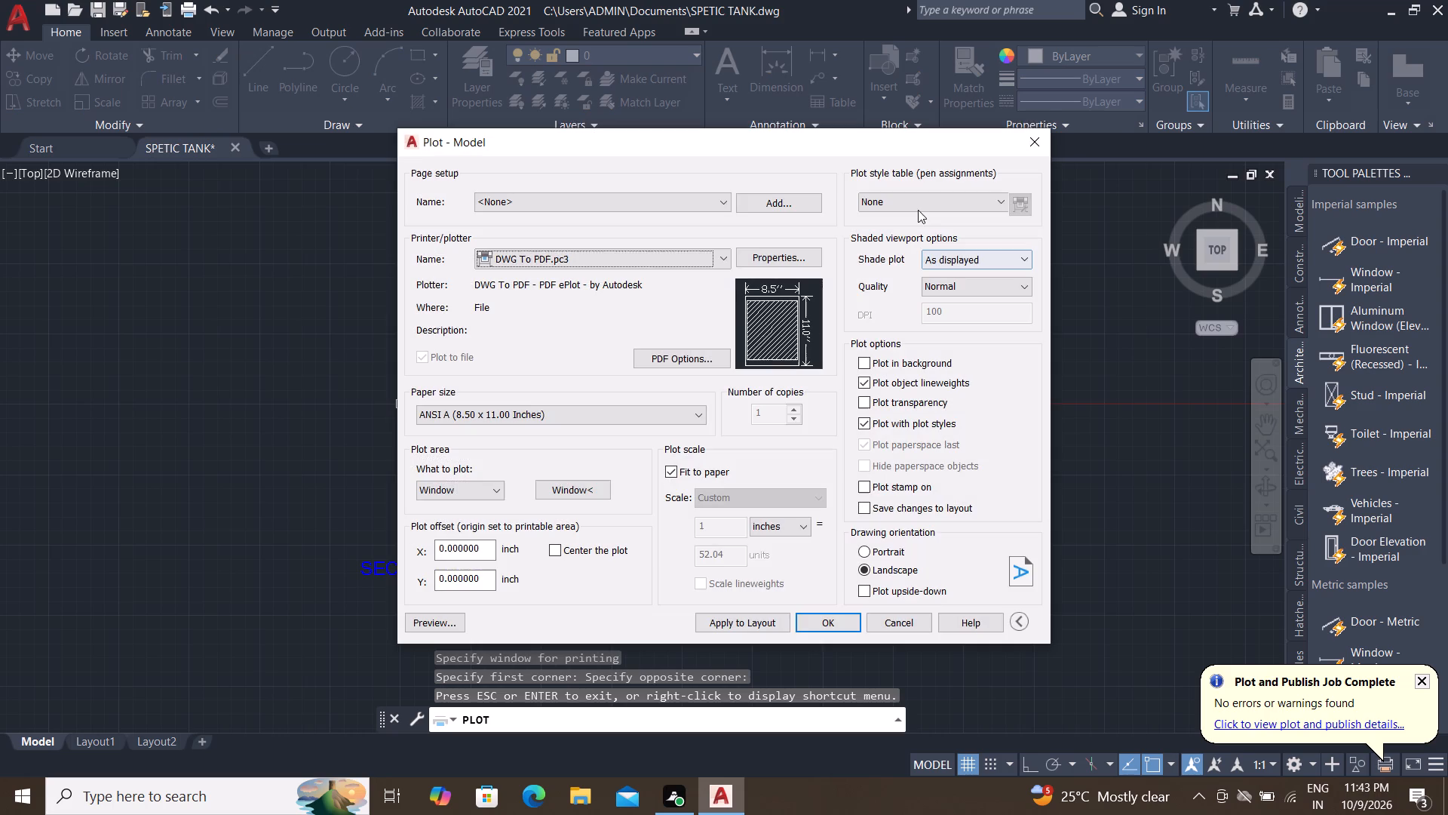
click(823, 618)
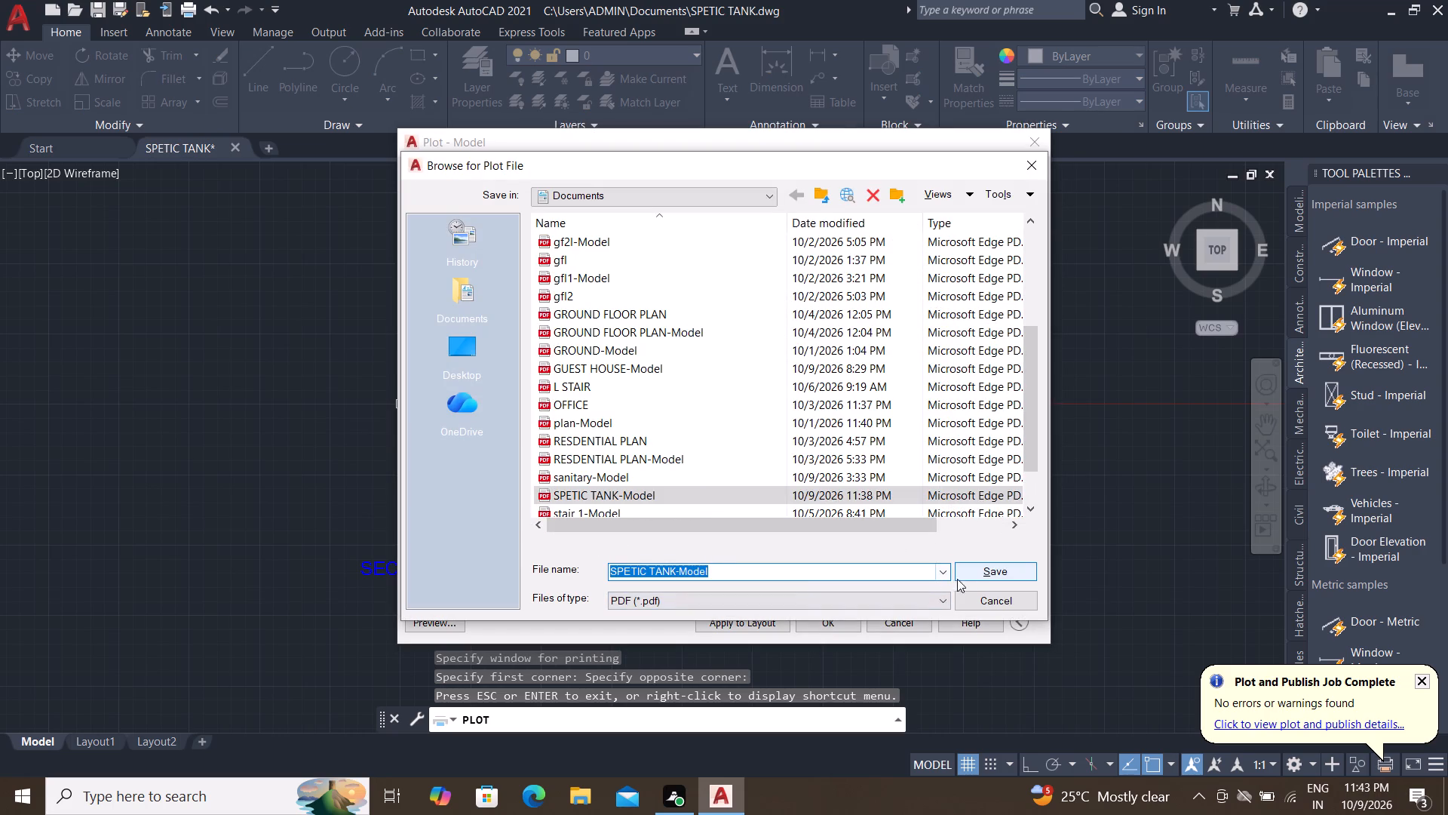
click(981, 574)
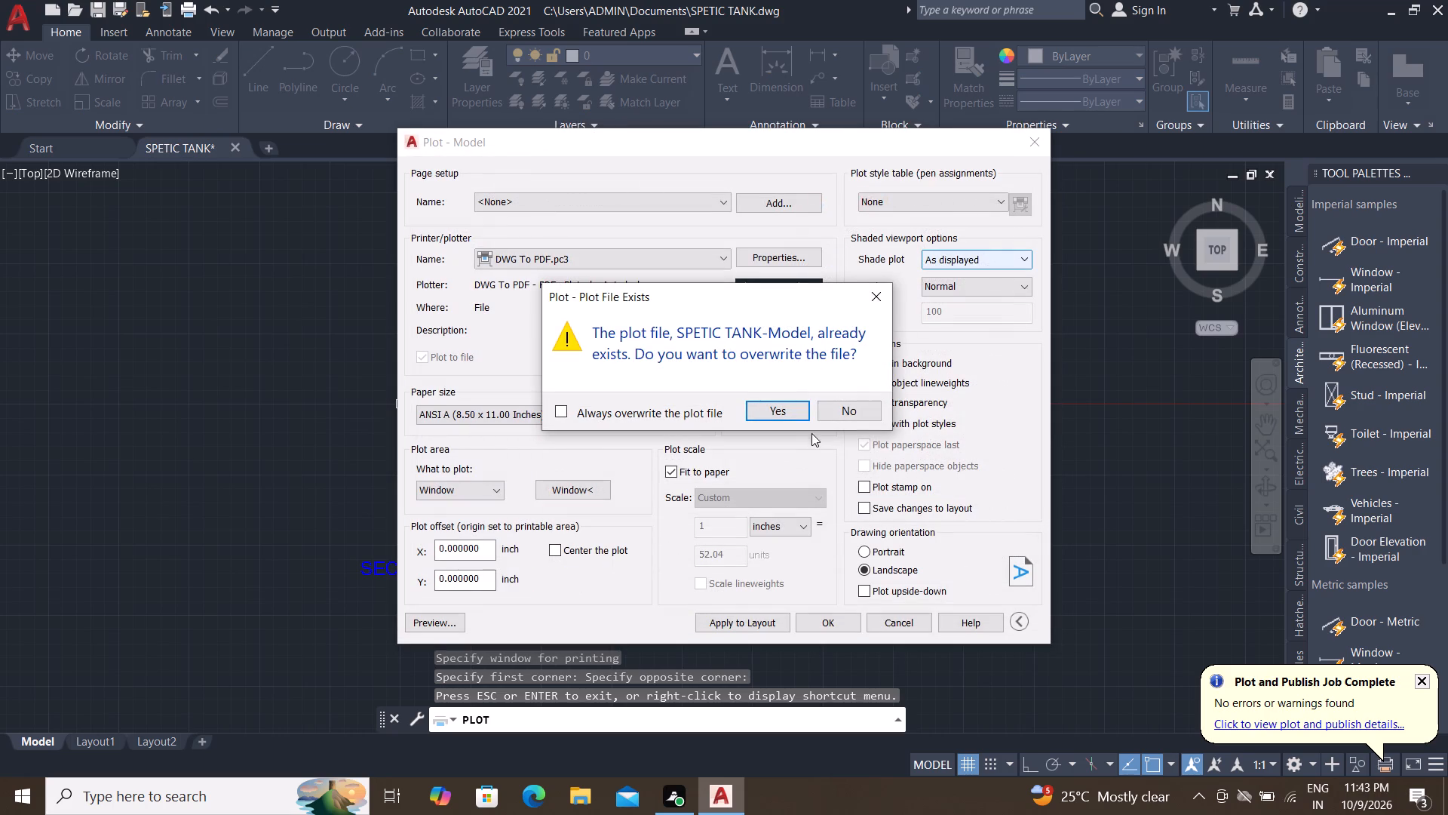
click(777, 414)
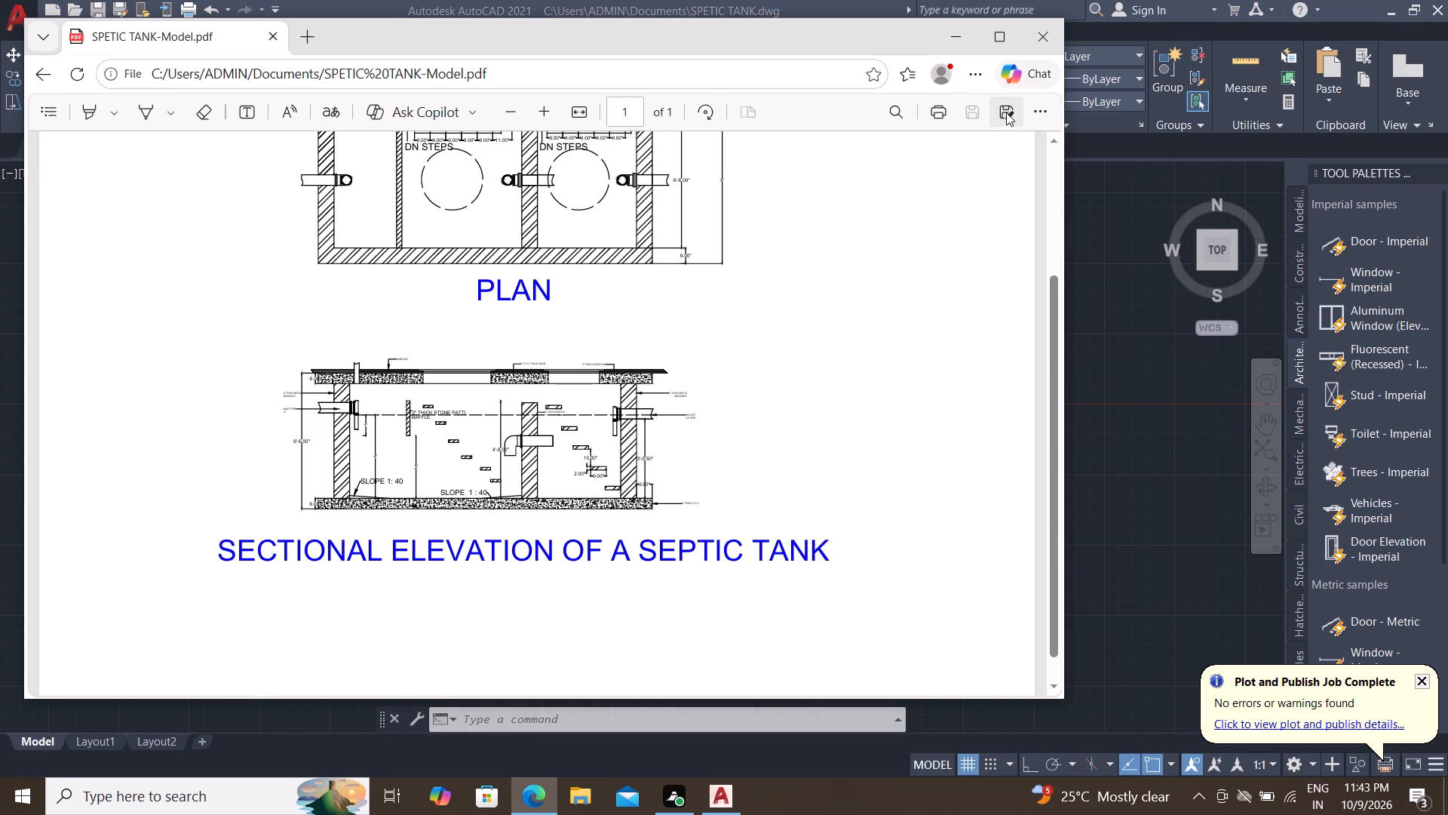
Save a copy of the plotted PDF to the Desktop as SPETIC TANK-Model, replacing the existing file.
click(1006, 112)
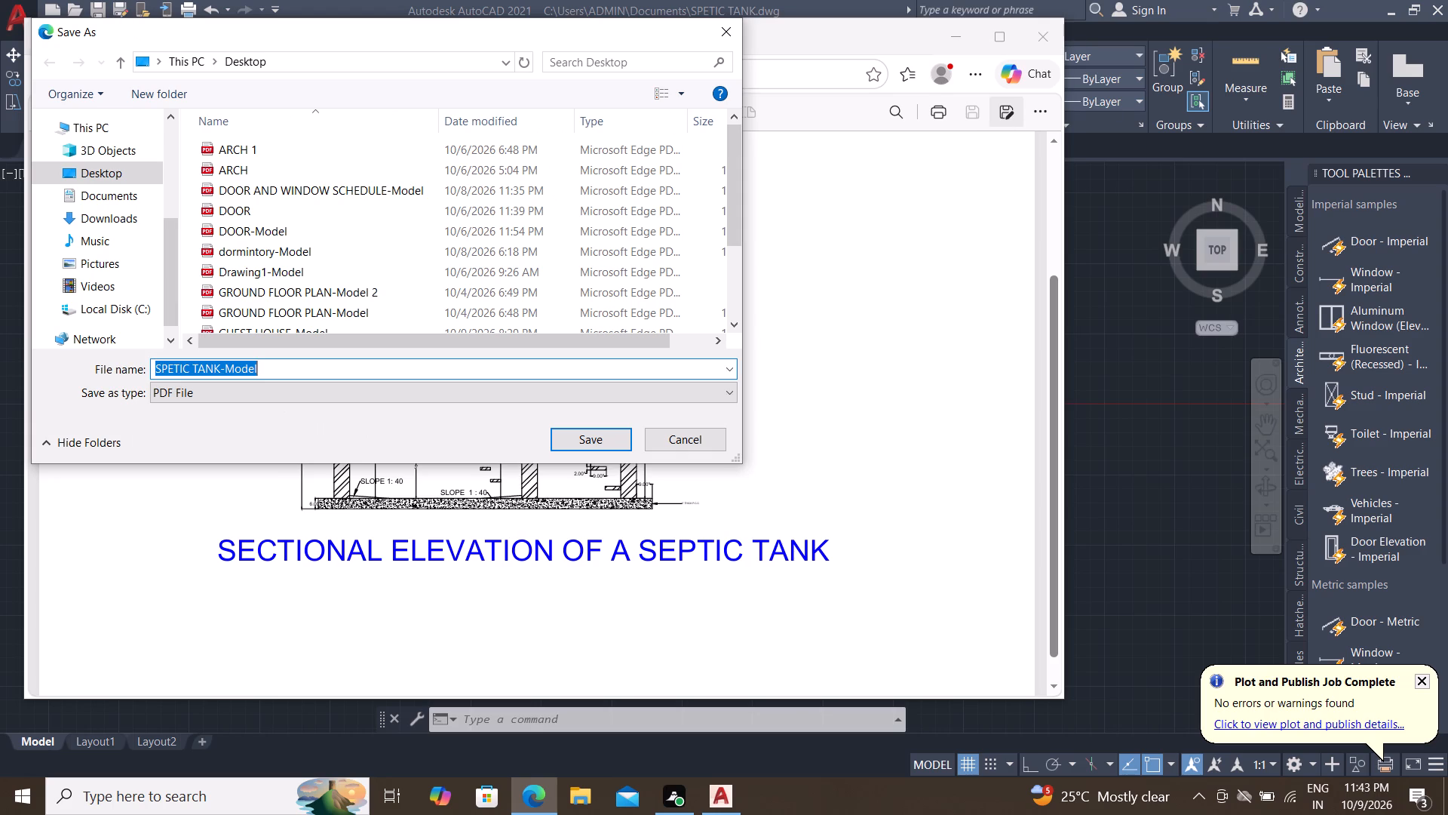
click(617, 436)
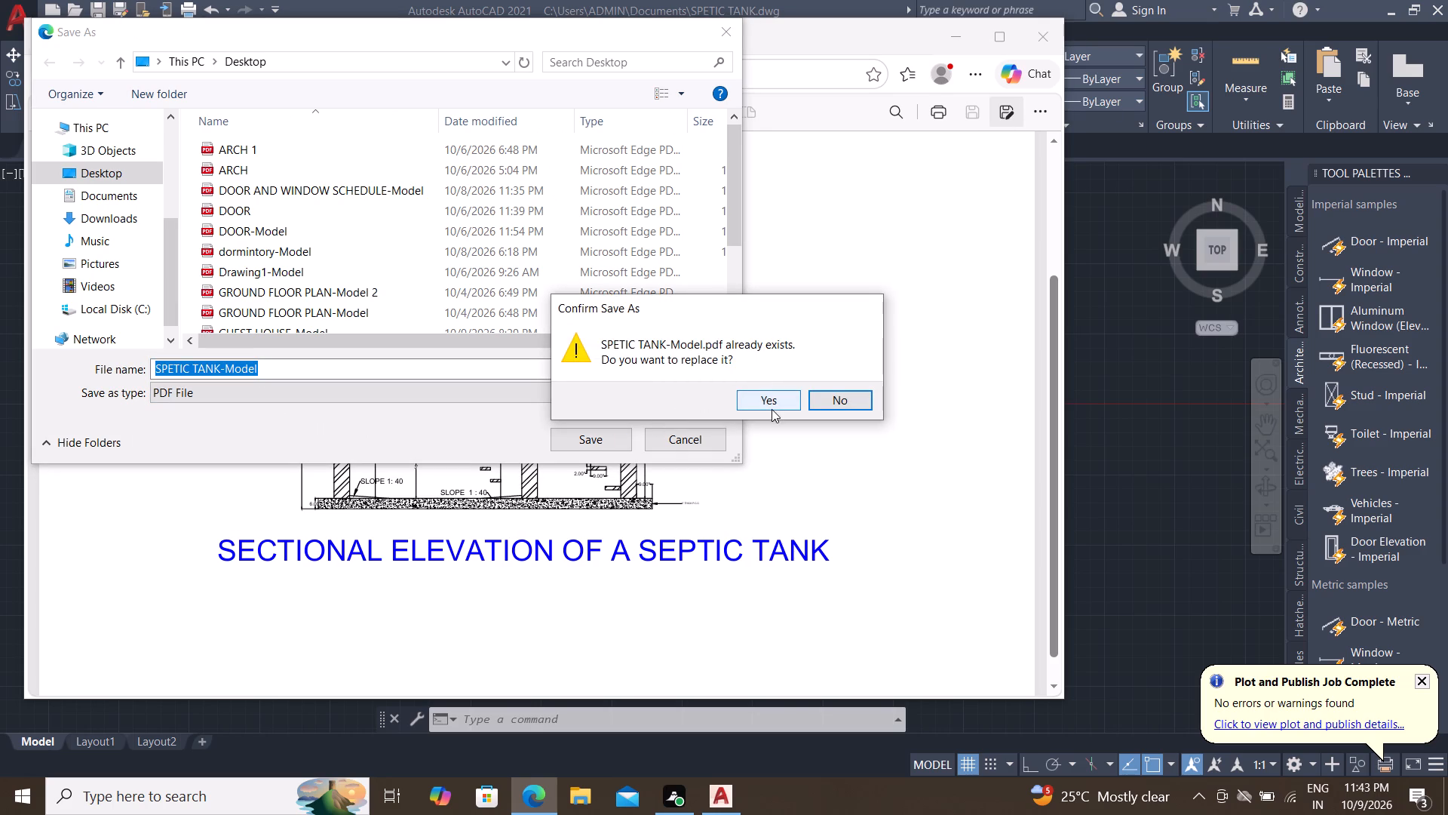
click(769, 406)
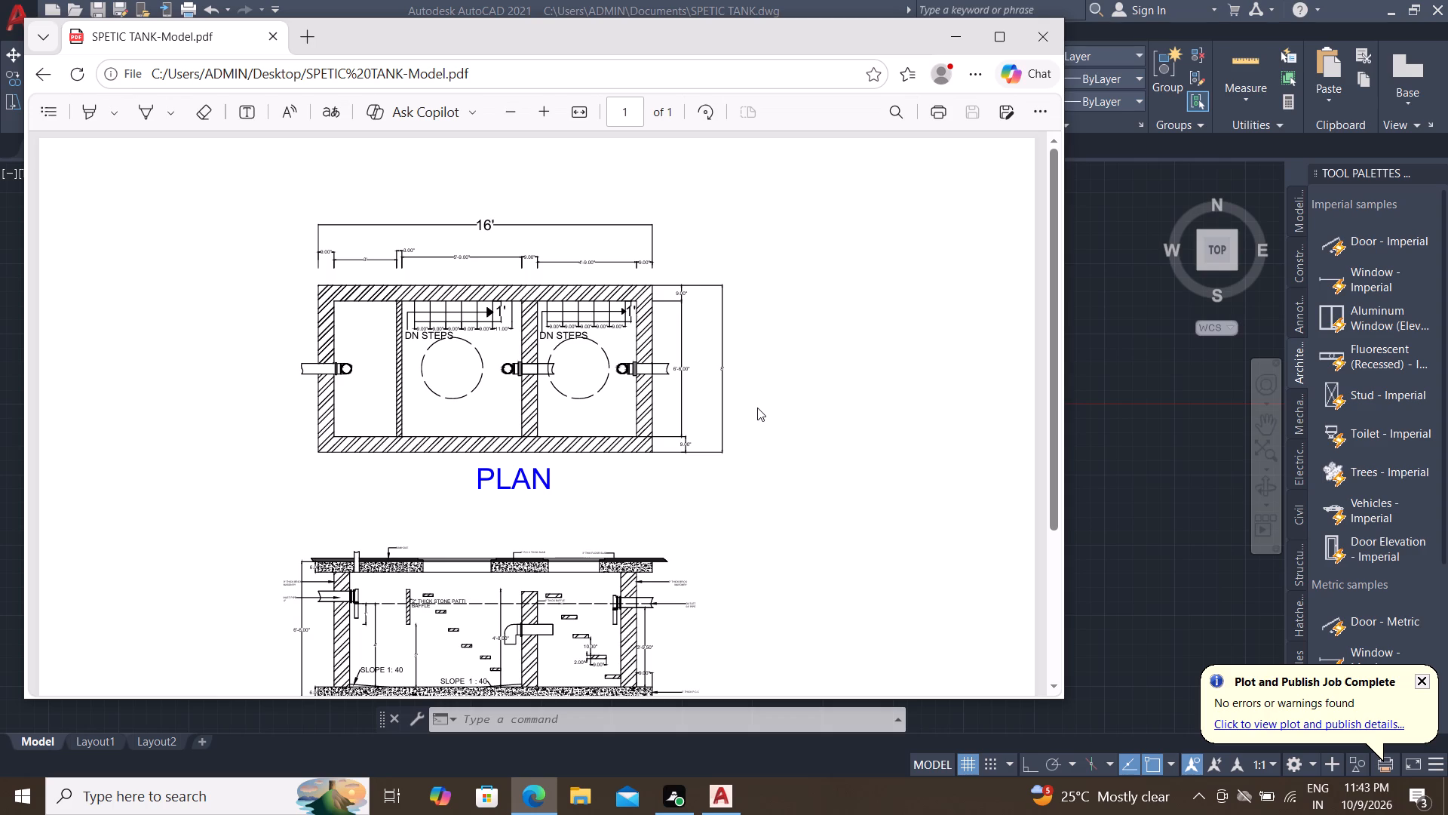
scroll(759, 404, down, 1)
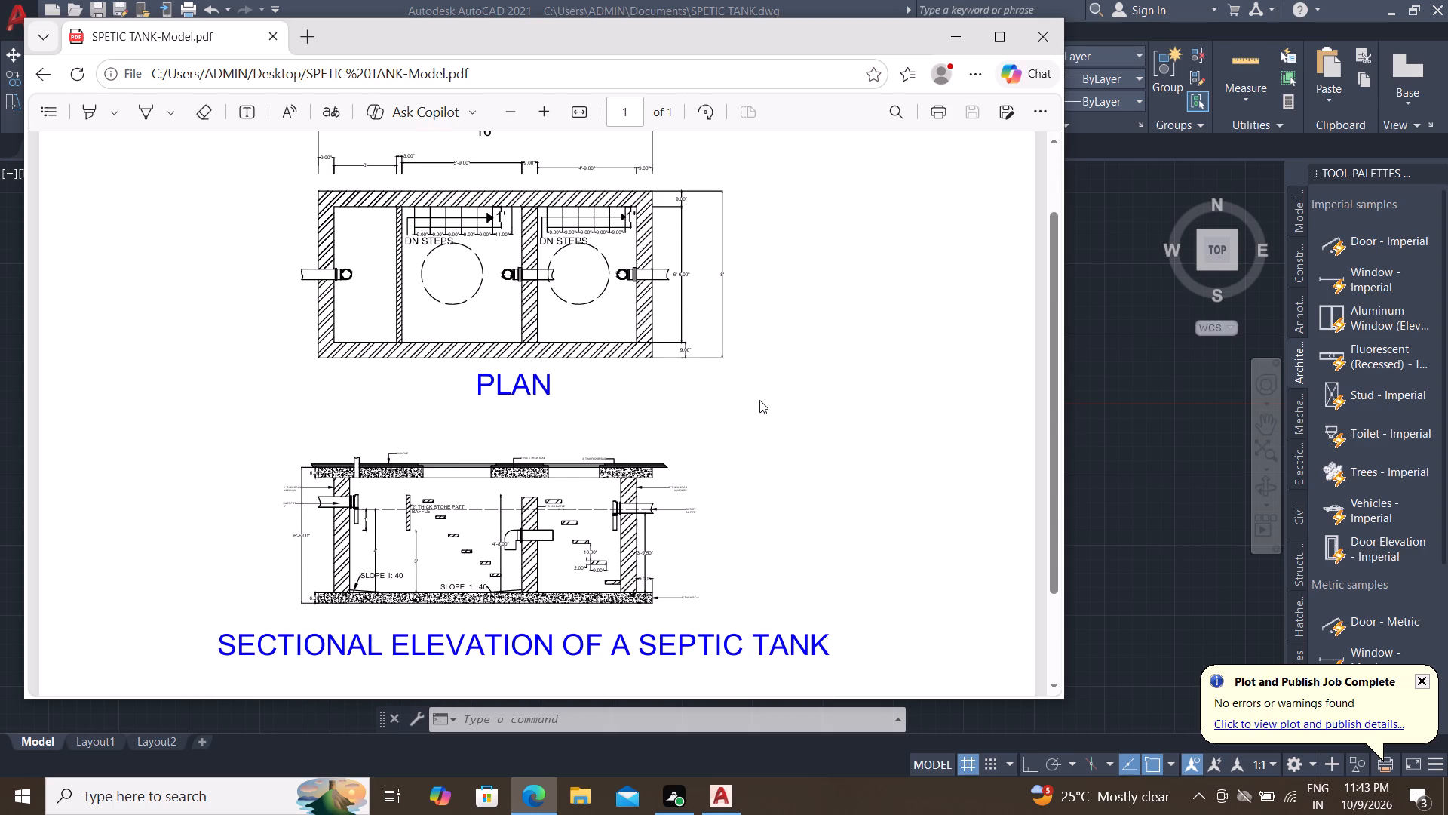
key(Escape)
Save the PDF to the Desktop again as SPETIC TANK-Model, replacing the existing copy, and close the PDF viewer.
click(1005, 118)
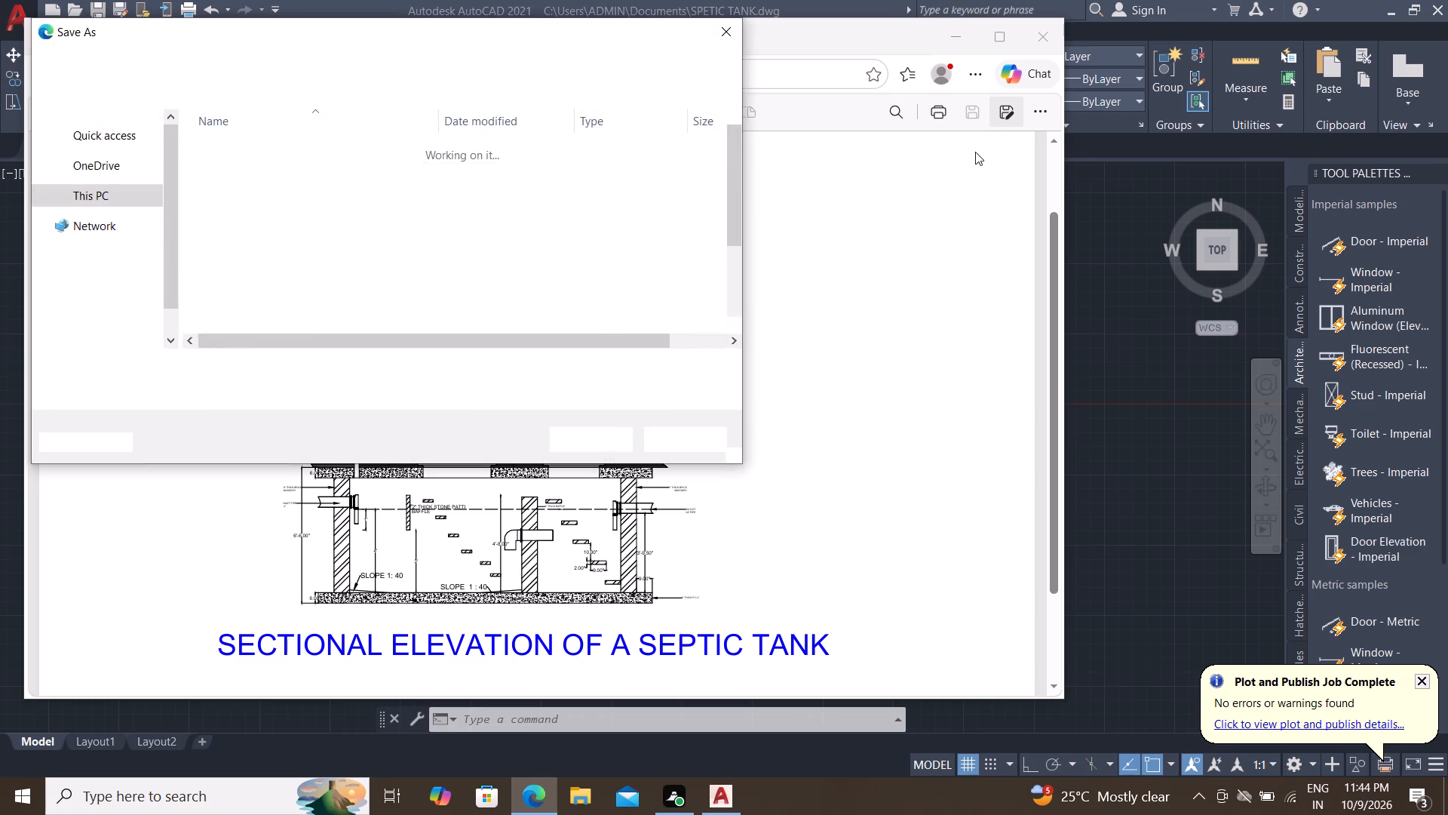
click(572, 441)
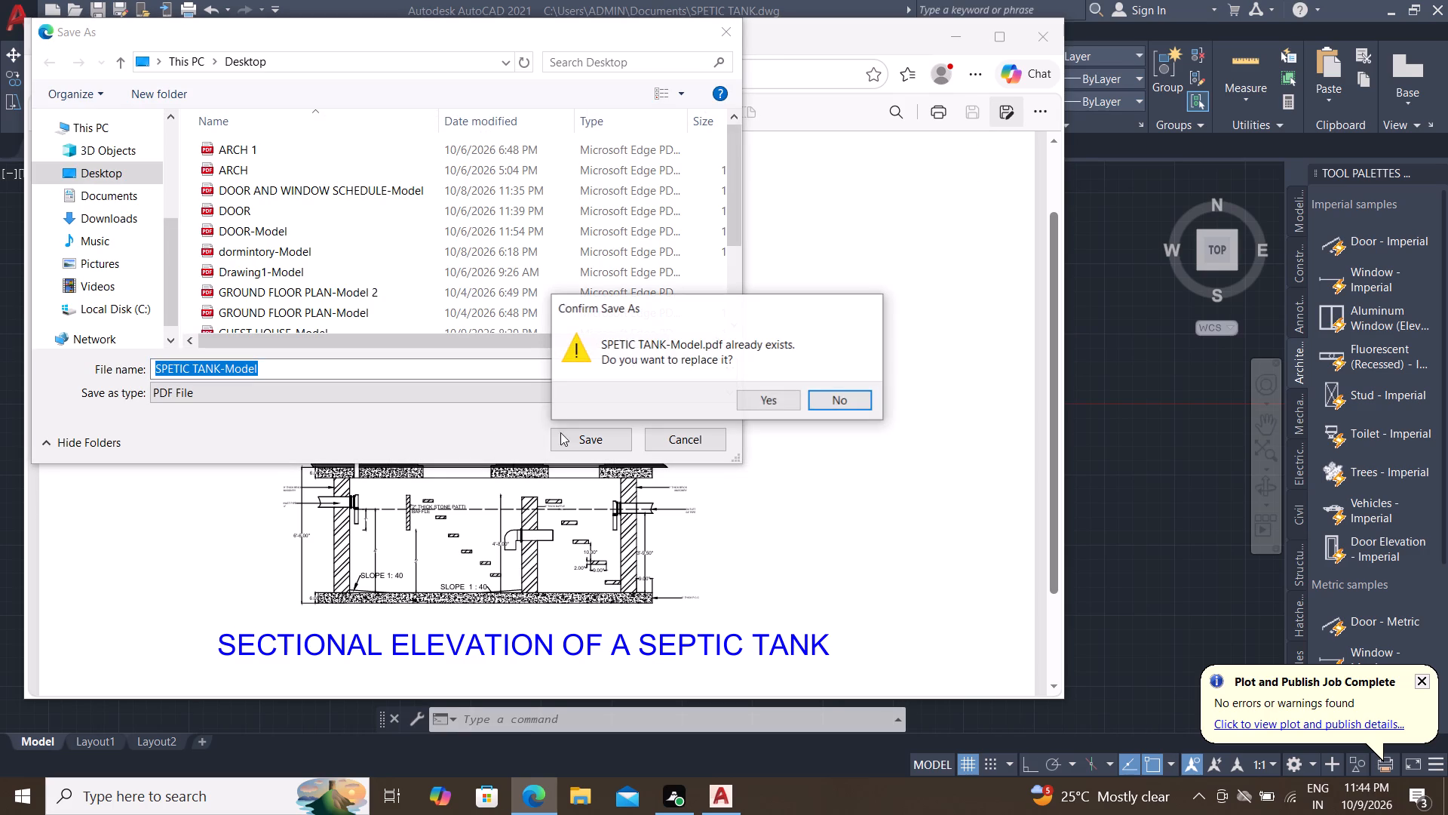
click(772, 400)
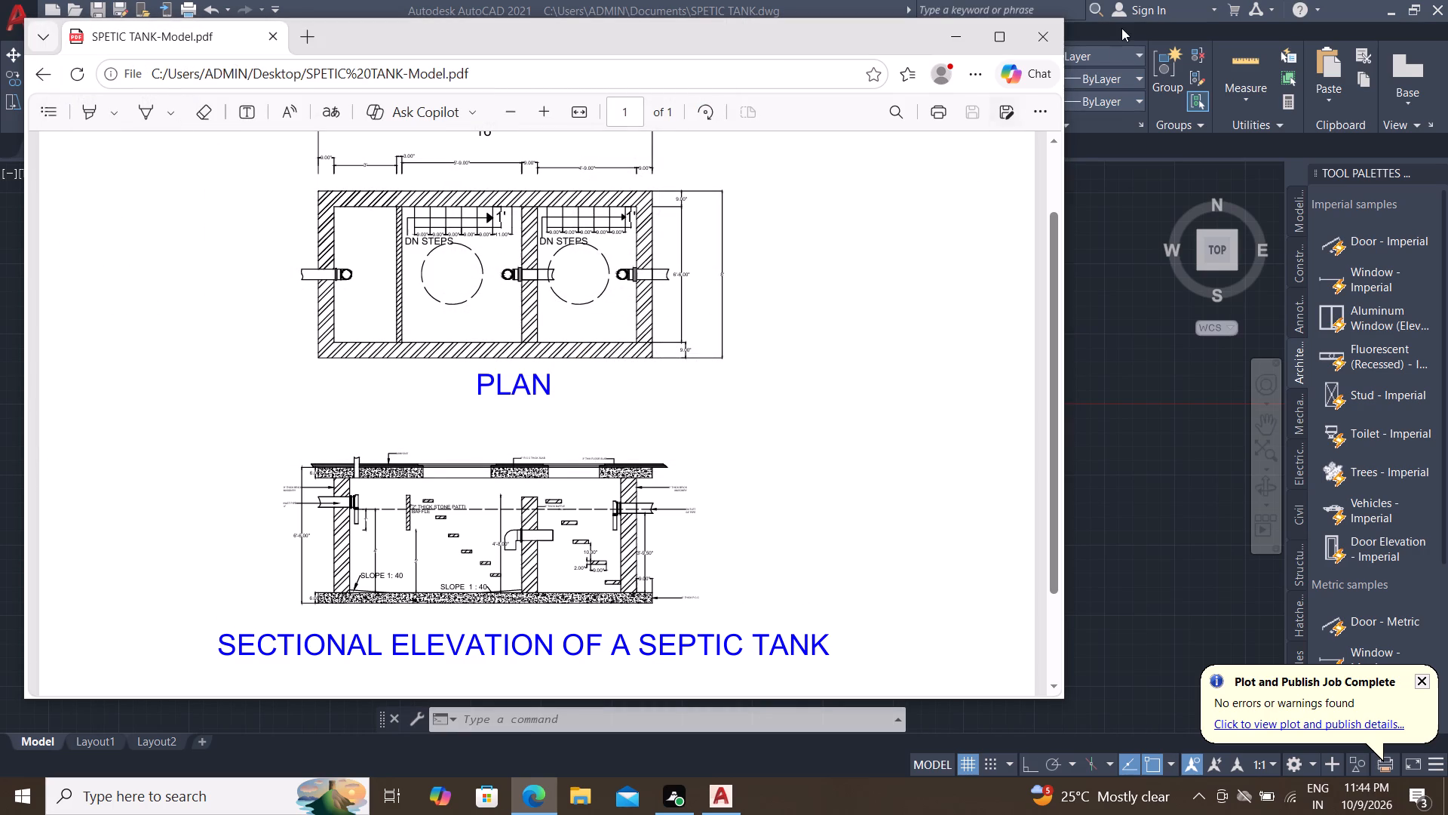
click(1047, 32)
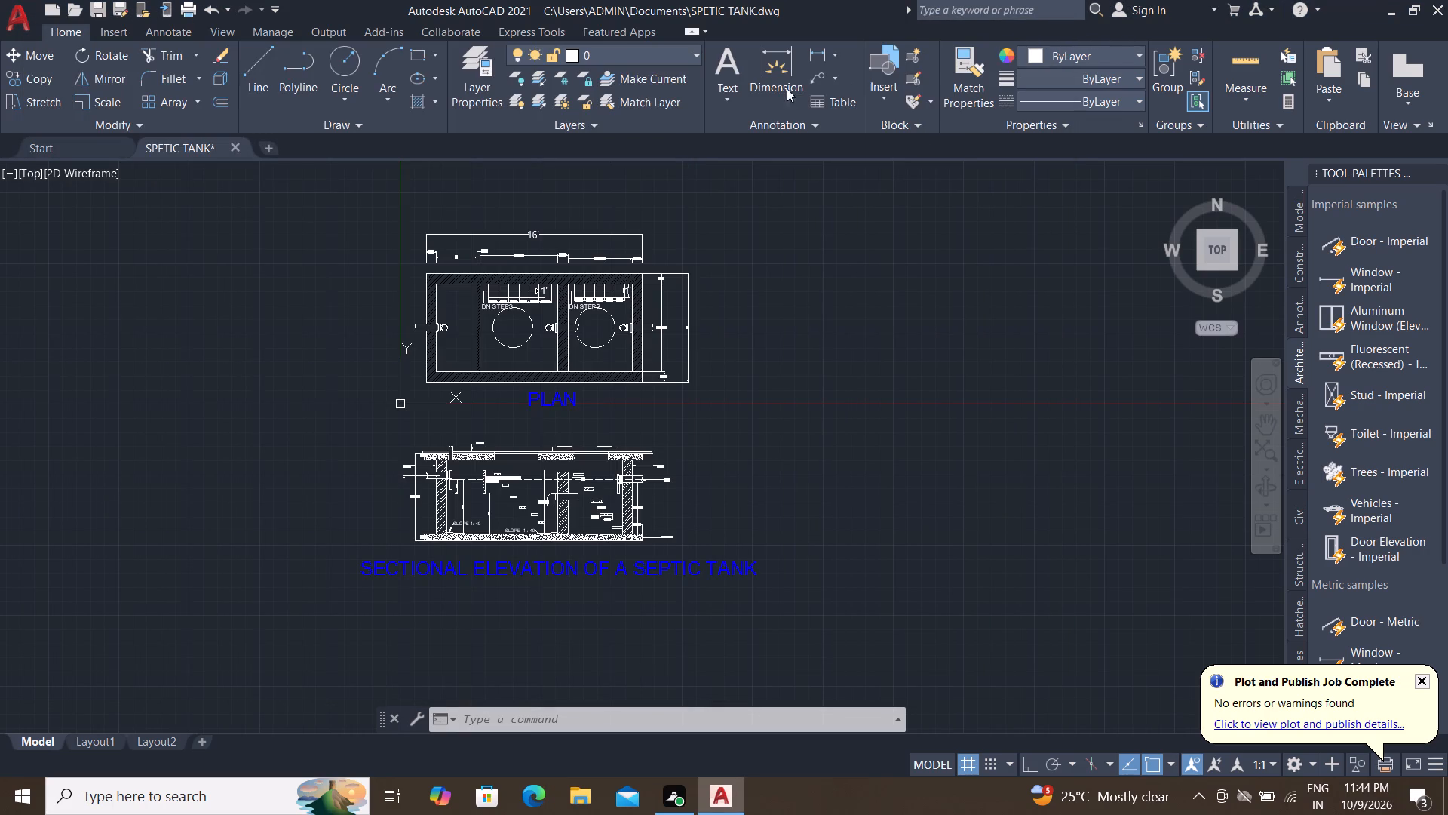
Save the drawing as SPETIC TANK in Documents in AutoCAD 2018 format, replacing the existing file.
click(118, 9)
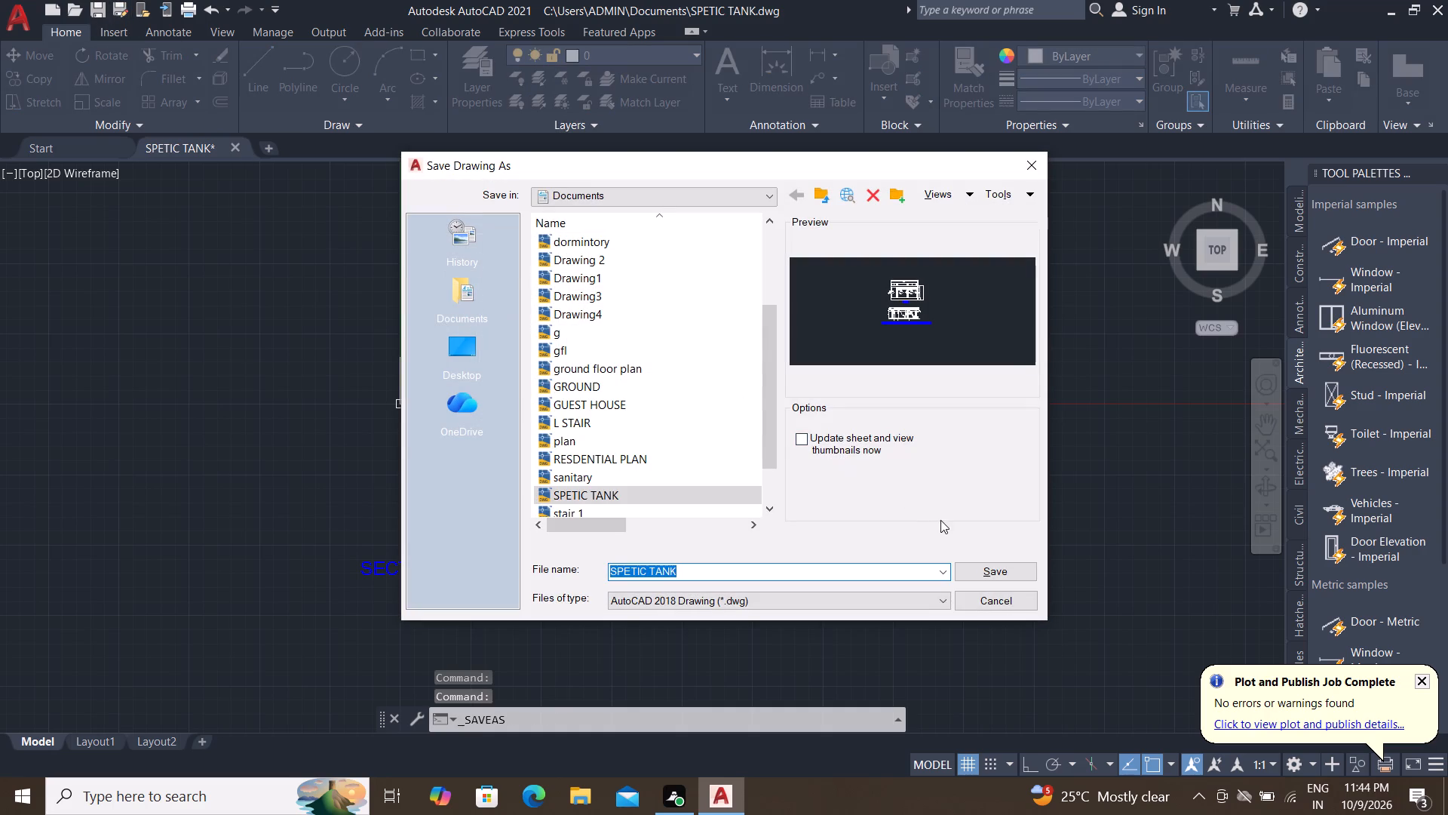
click(986, 572)
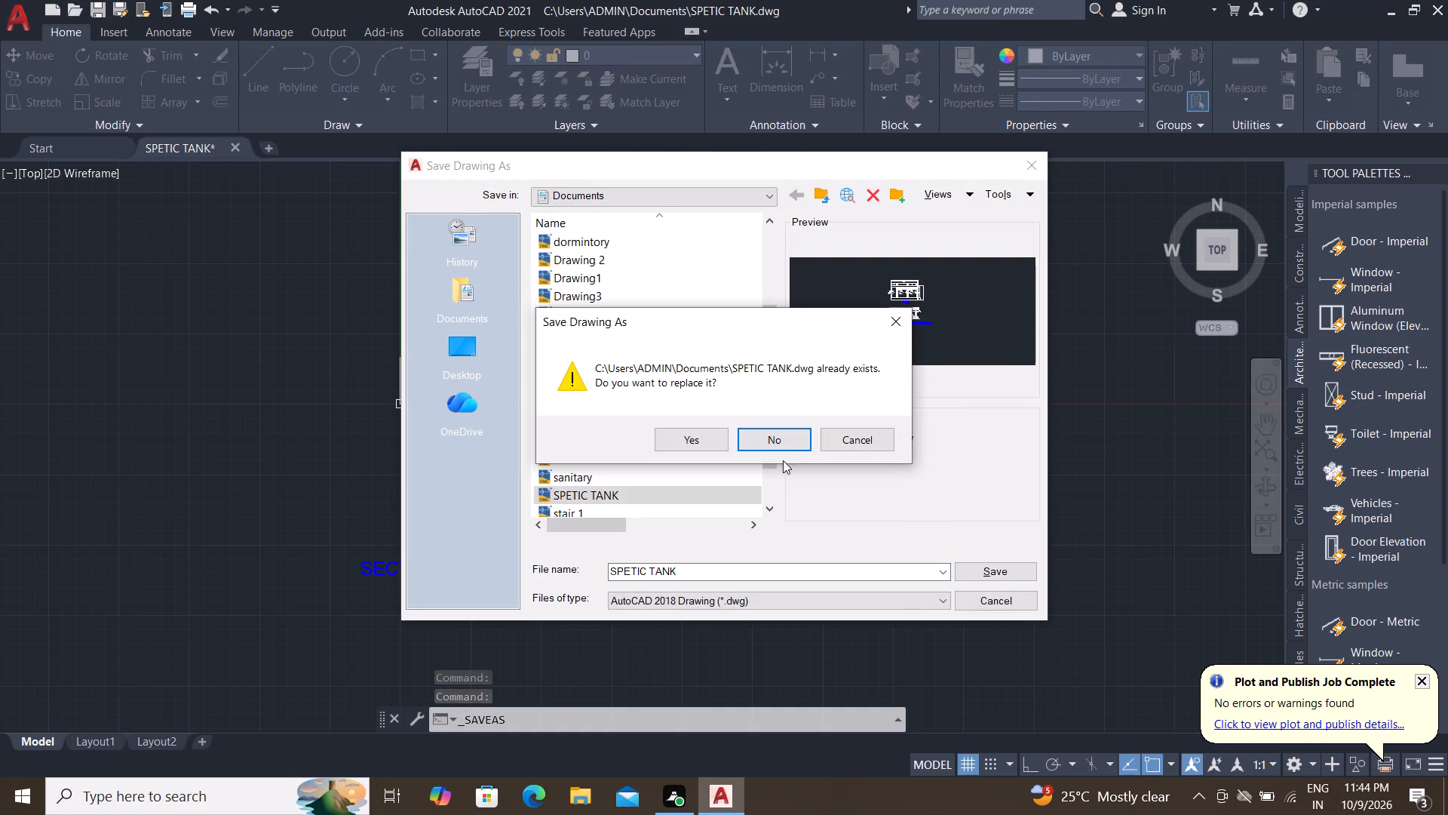
click(711, 434)
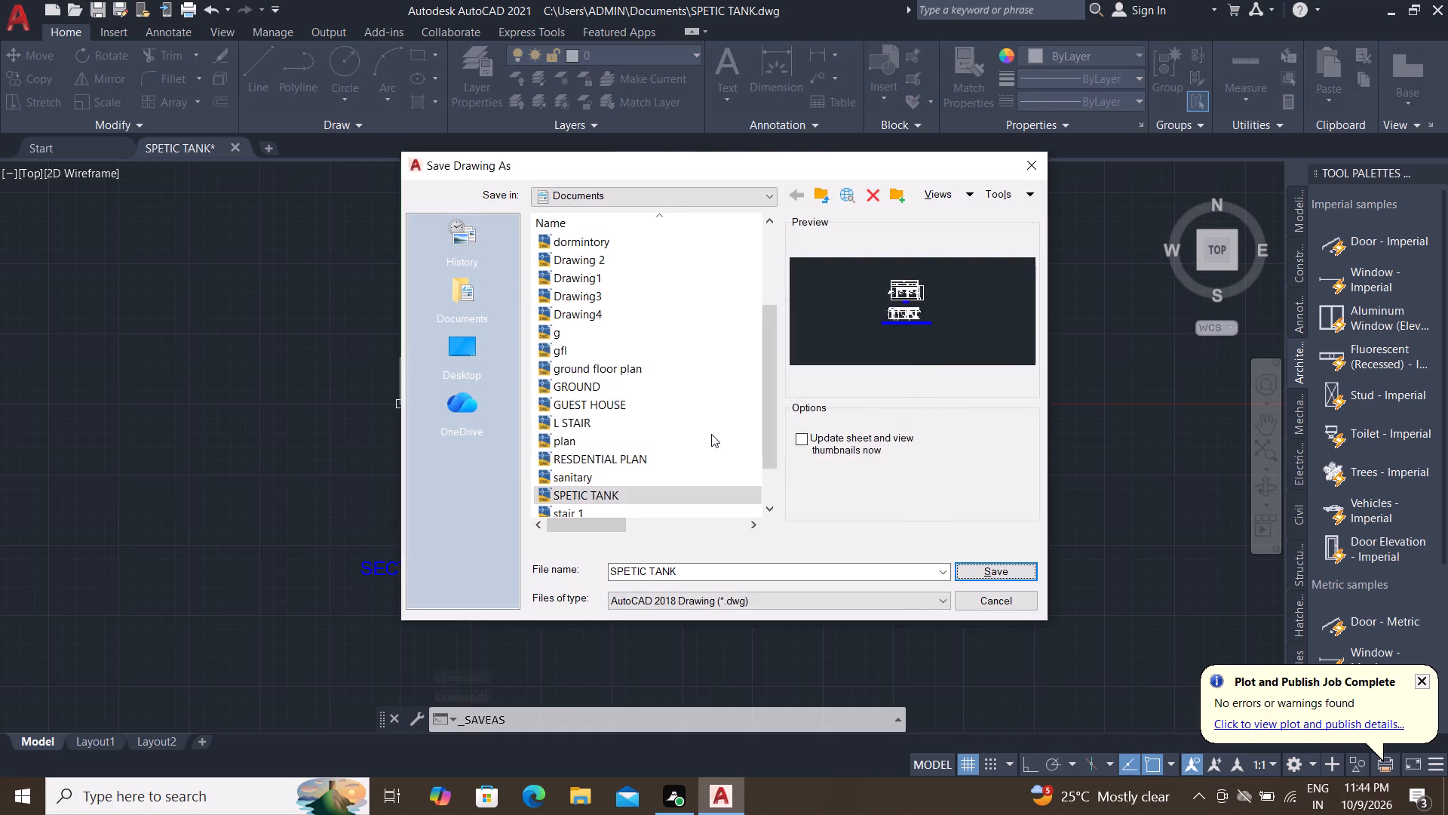
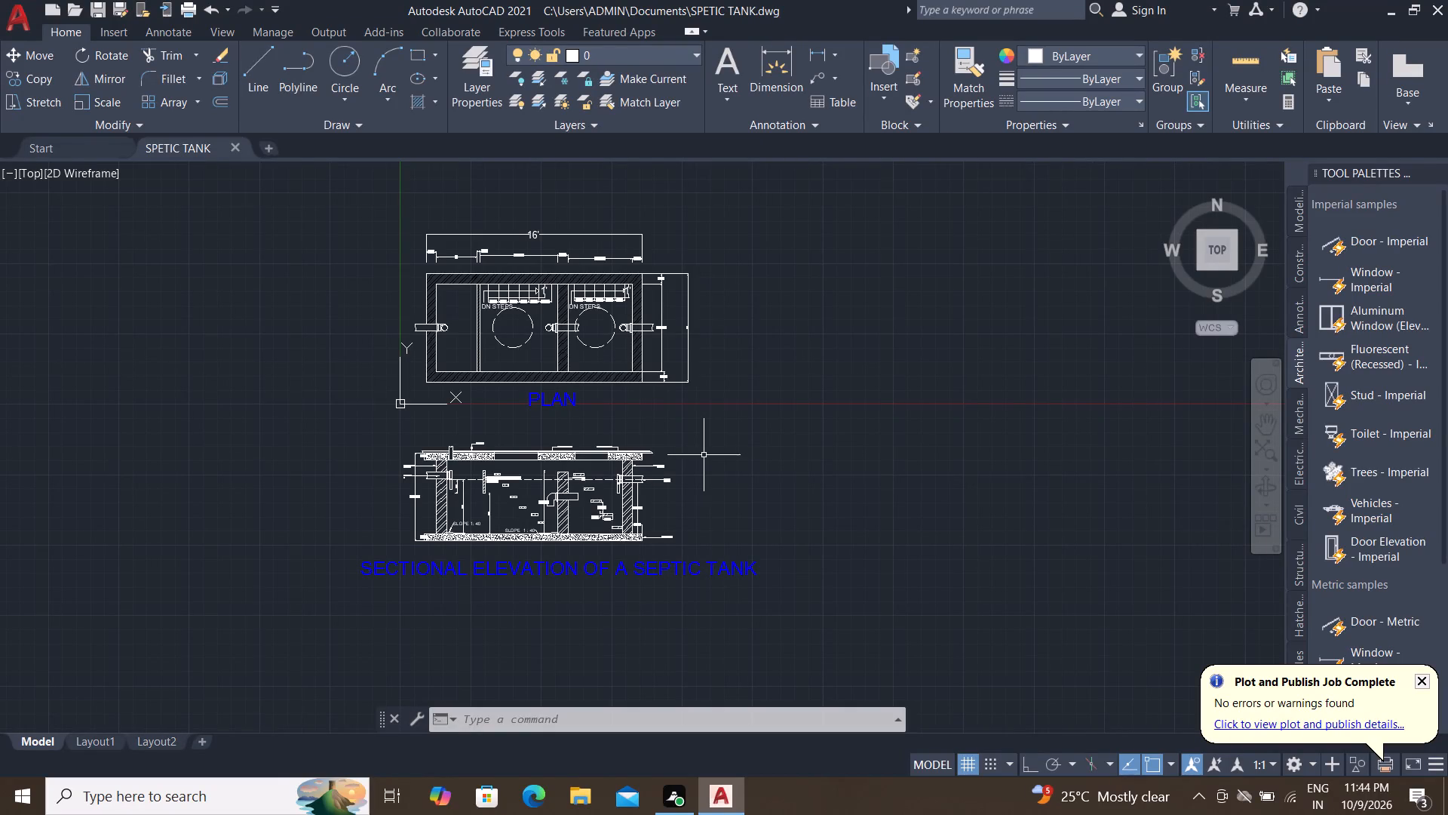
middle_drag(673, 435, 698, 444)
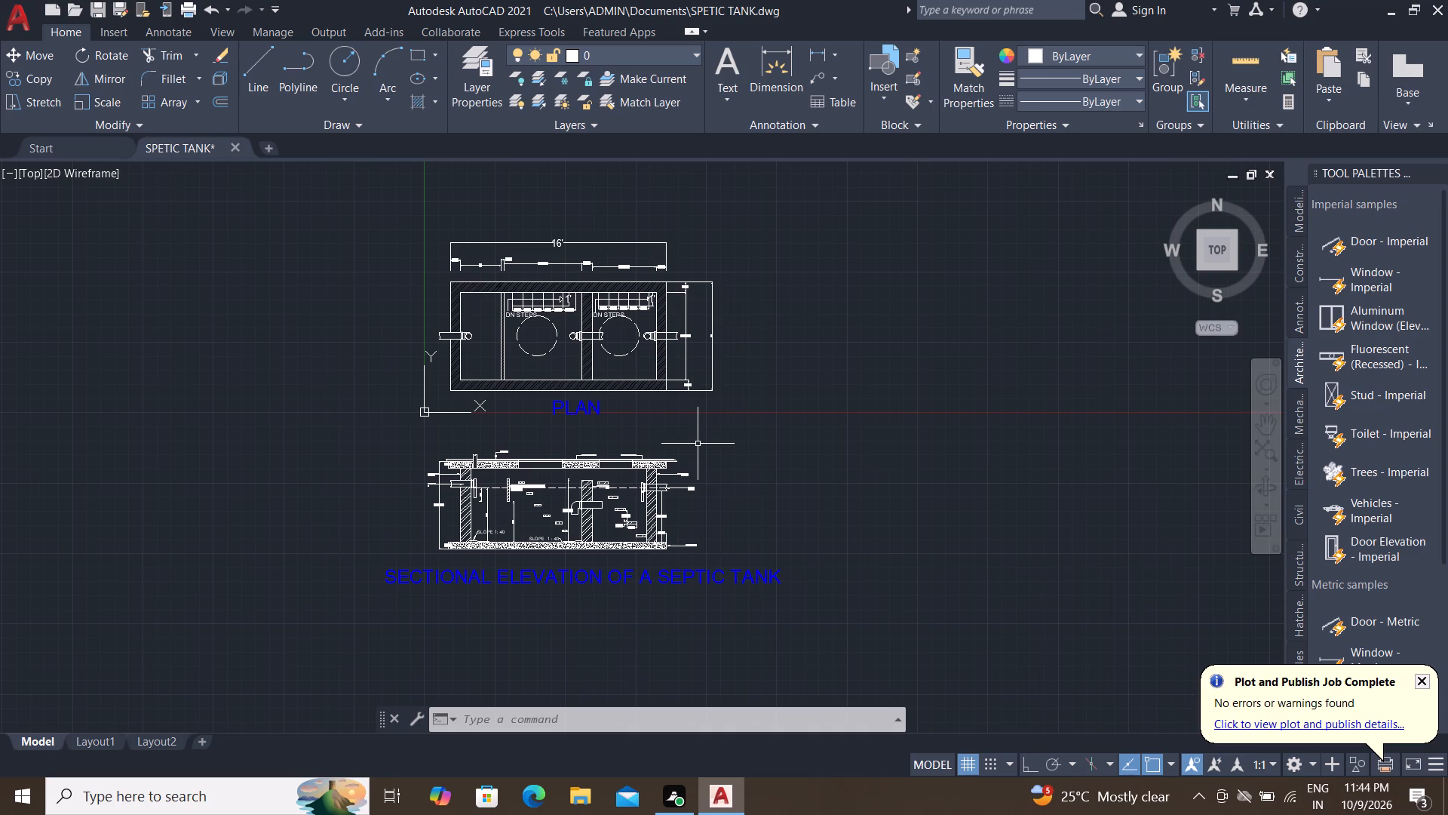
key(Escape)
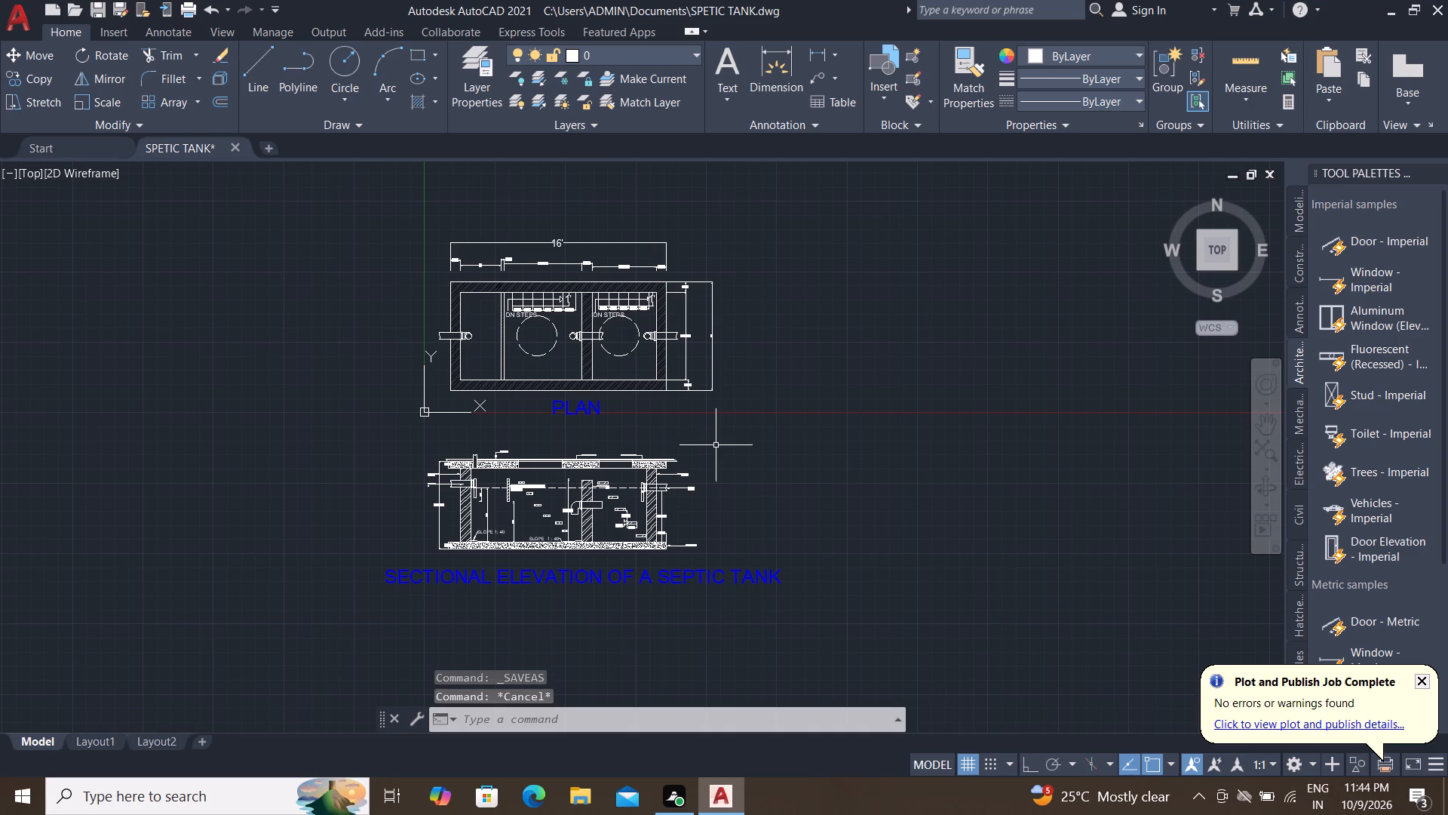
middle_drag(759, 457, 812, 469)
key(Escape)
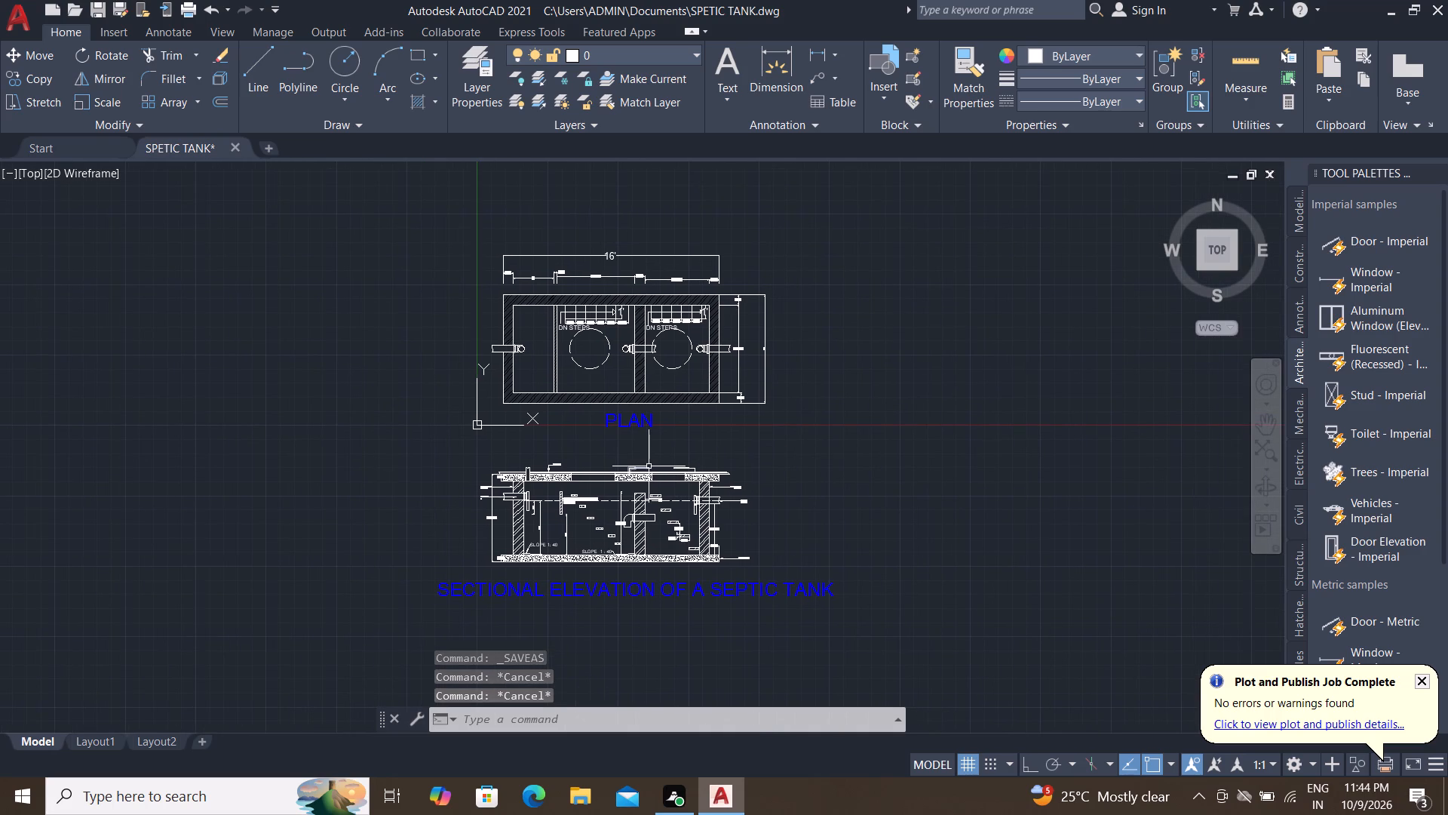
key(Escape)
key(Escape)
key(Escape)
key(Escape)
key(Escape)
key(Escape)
Query the drawing's log file name with the LOGFILENAME system variable.
click(634, 718)
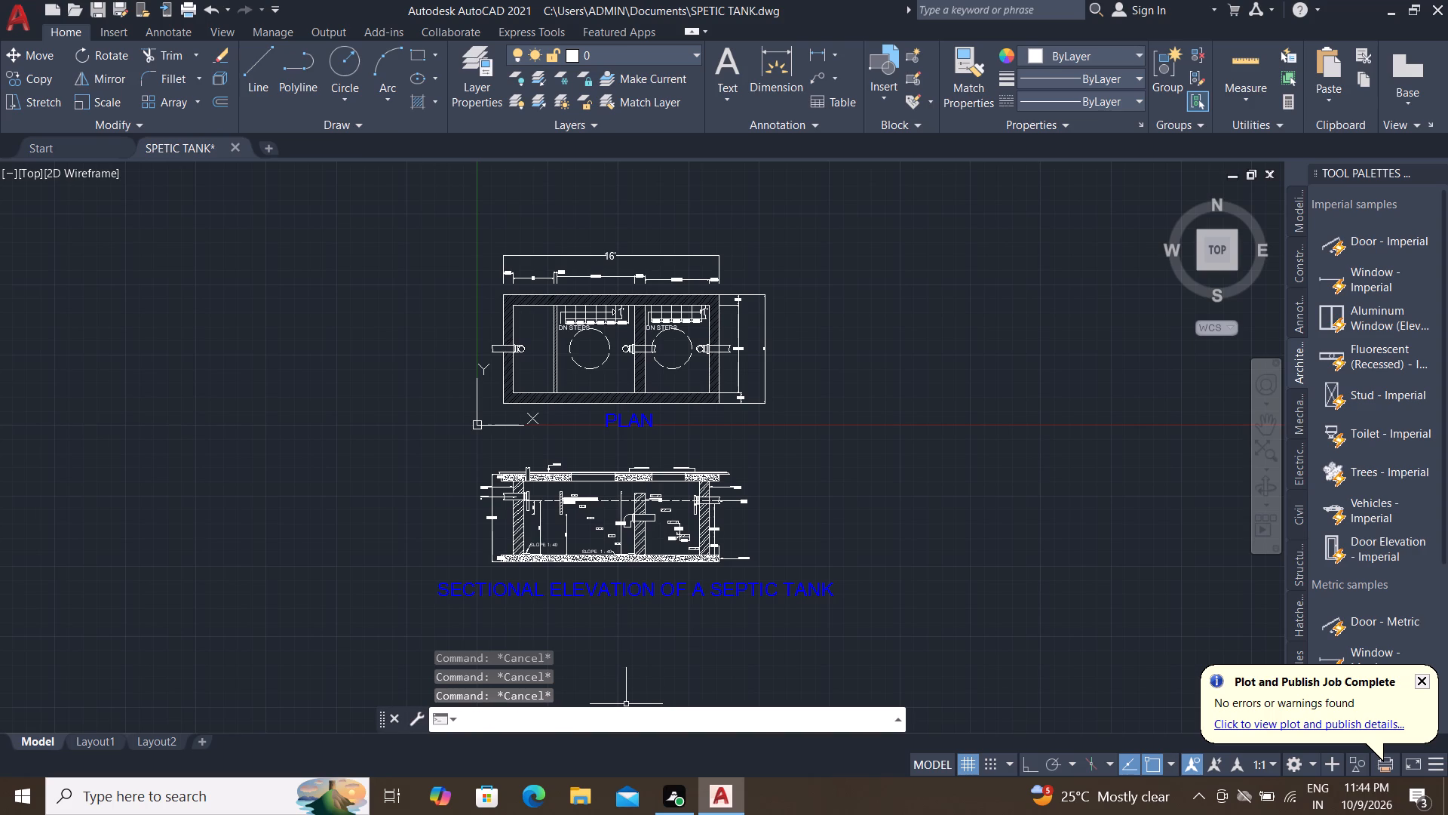
text(LO)
key(g)
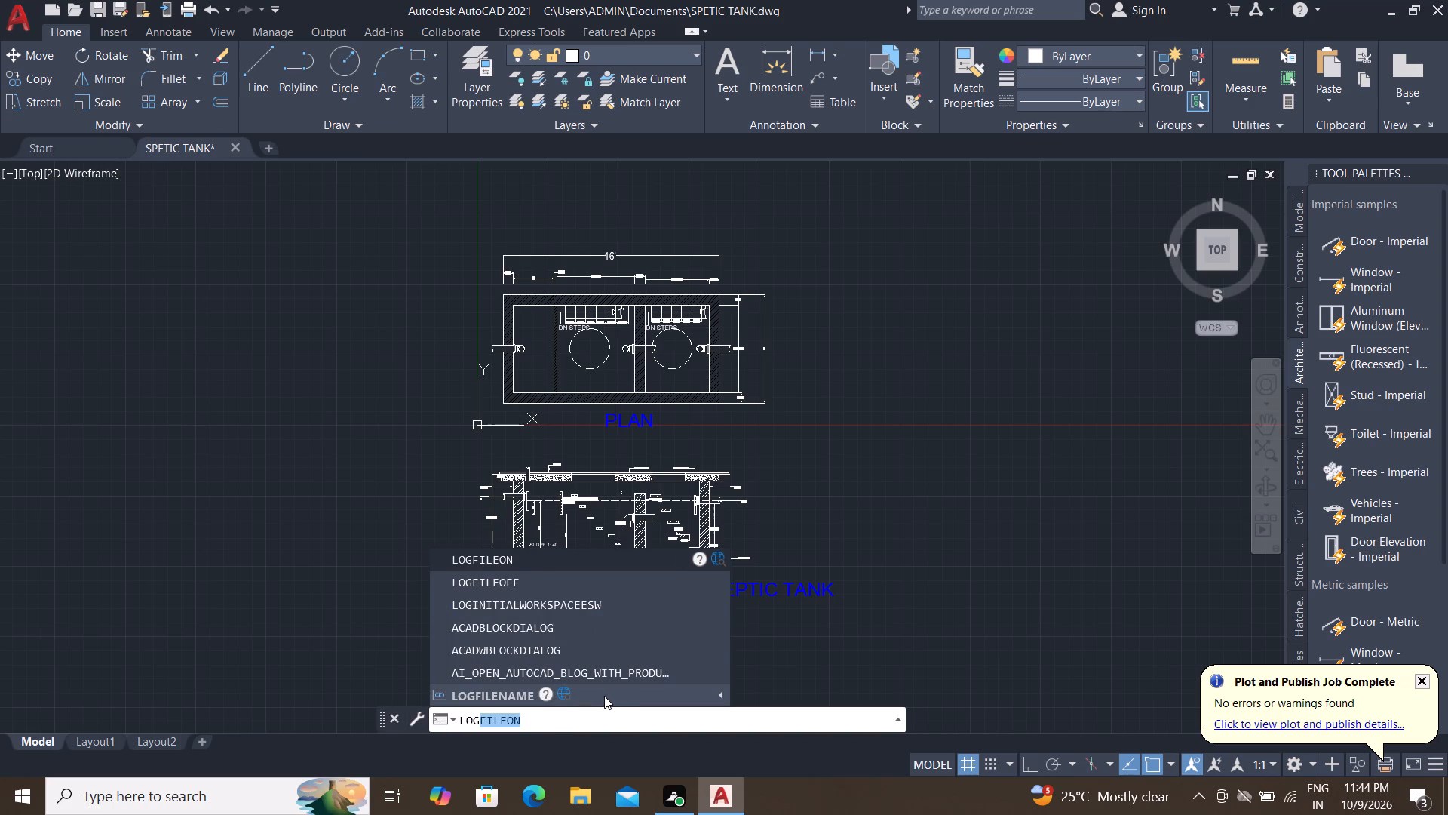
click(604, 696)
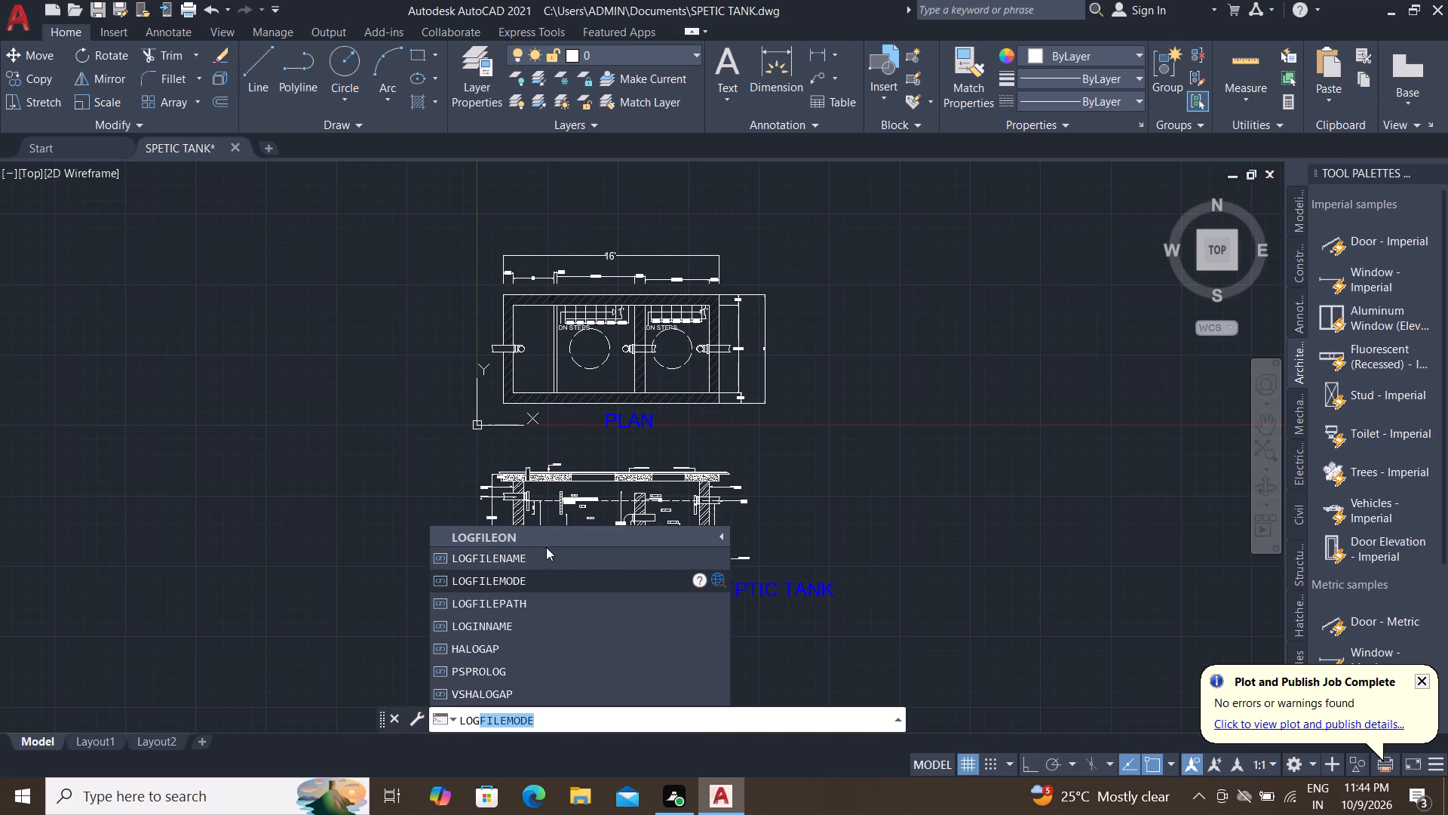
click(548, 556)
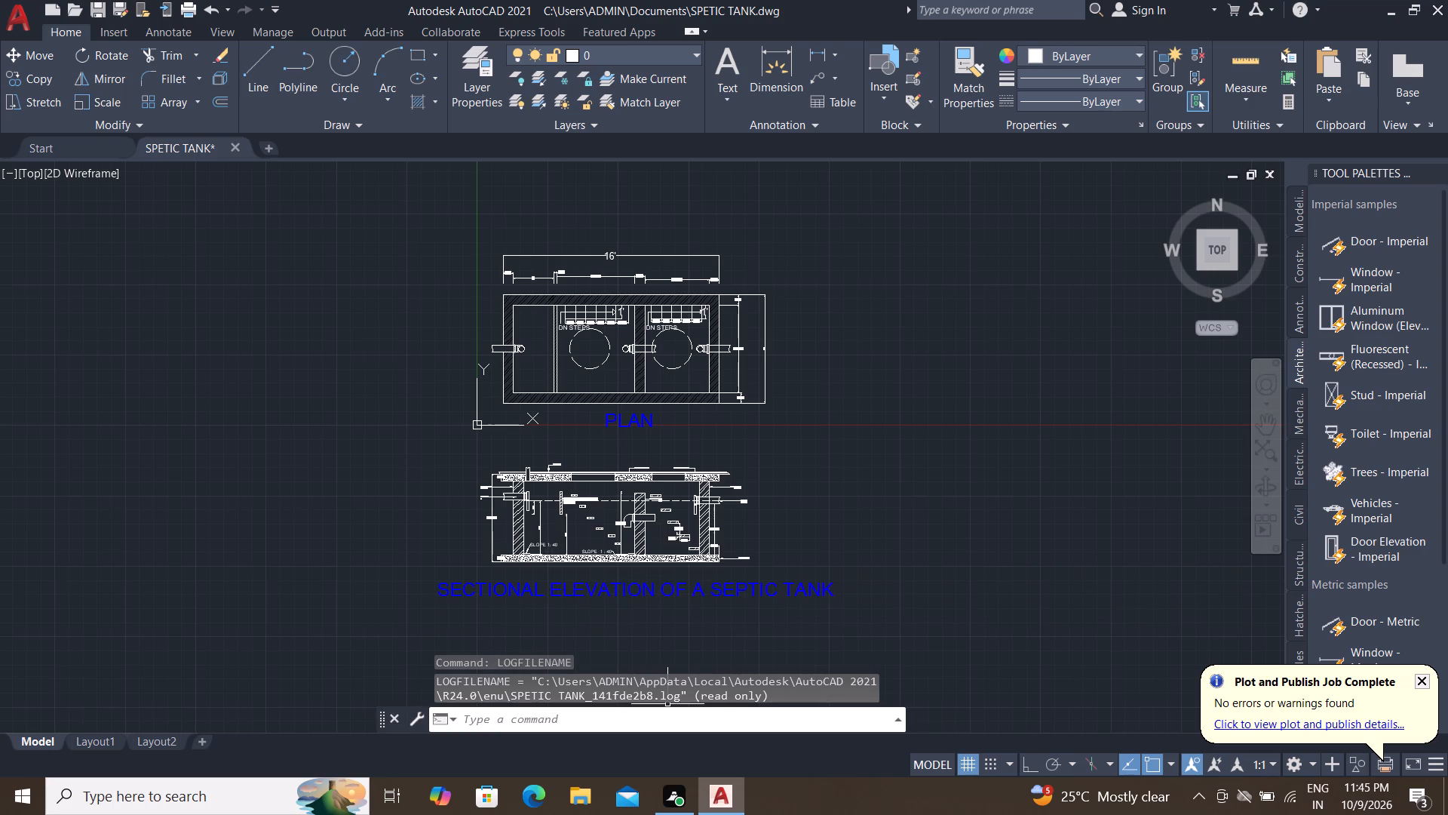
scroll(610, 721, up, 2)
key(Escape)
key(Escape)
key(Escape)
key(Escape)
key(Escape)
key(Escape)
key(Escape)
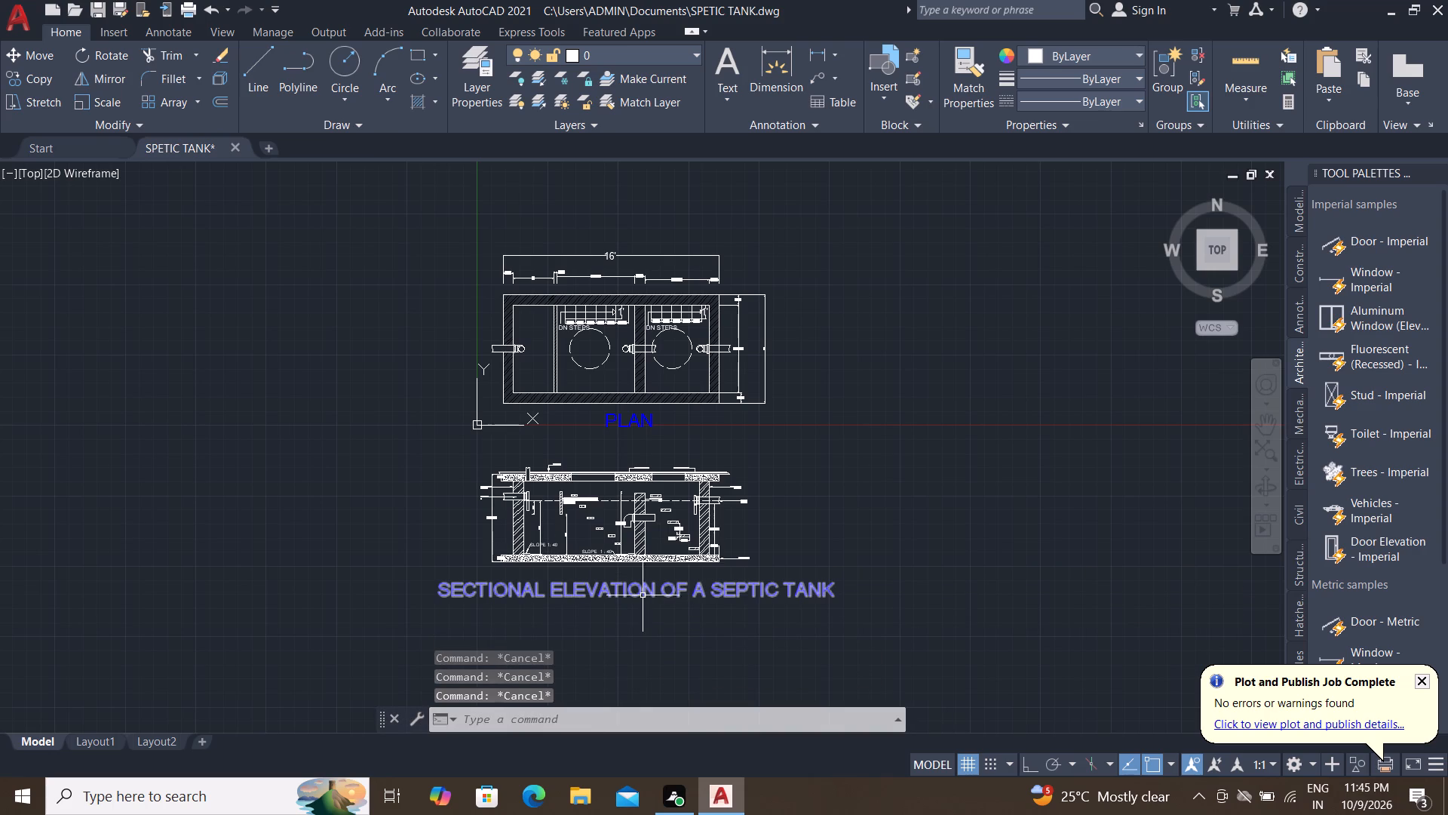
key(Escape)
key(Escape)
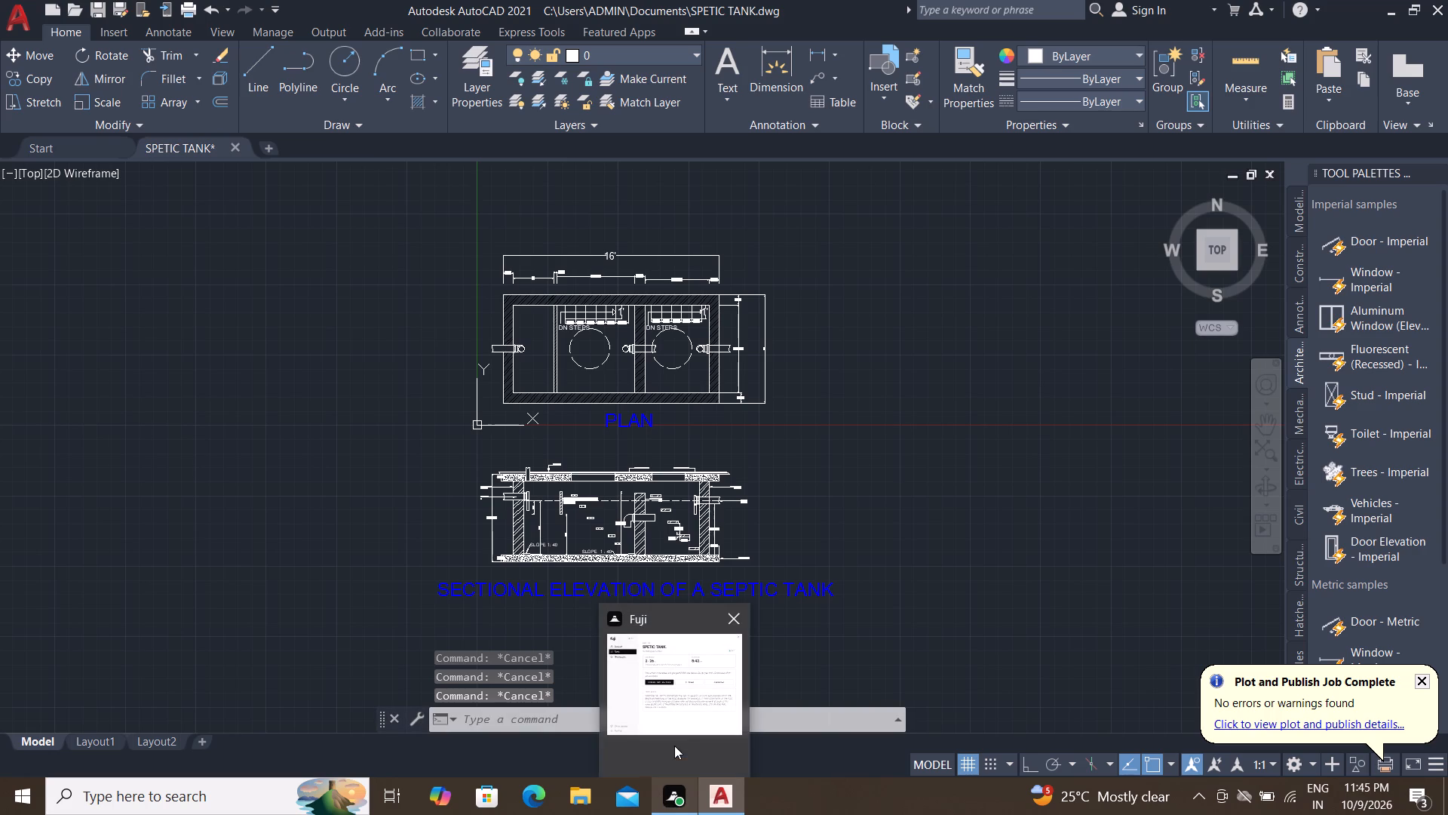
Inspect the arrowhead and leader properties of the 6" R C C THICK SLAB multileader above the section's top slab.
scroll(556, 552, up, 2)
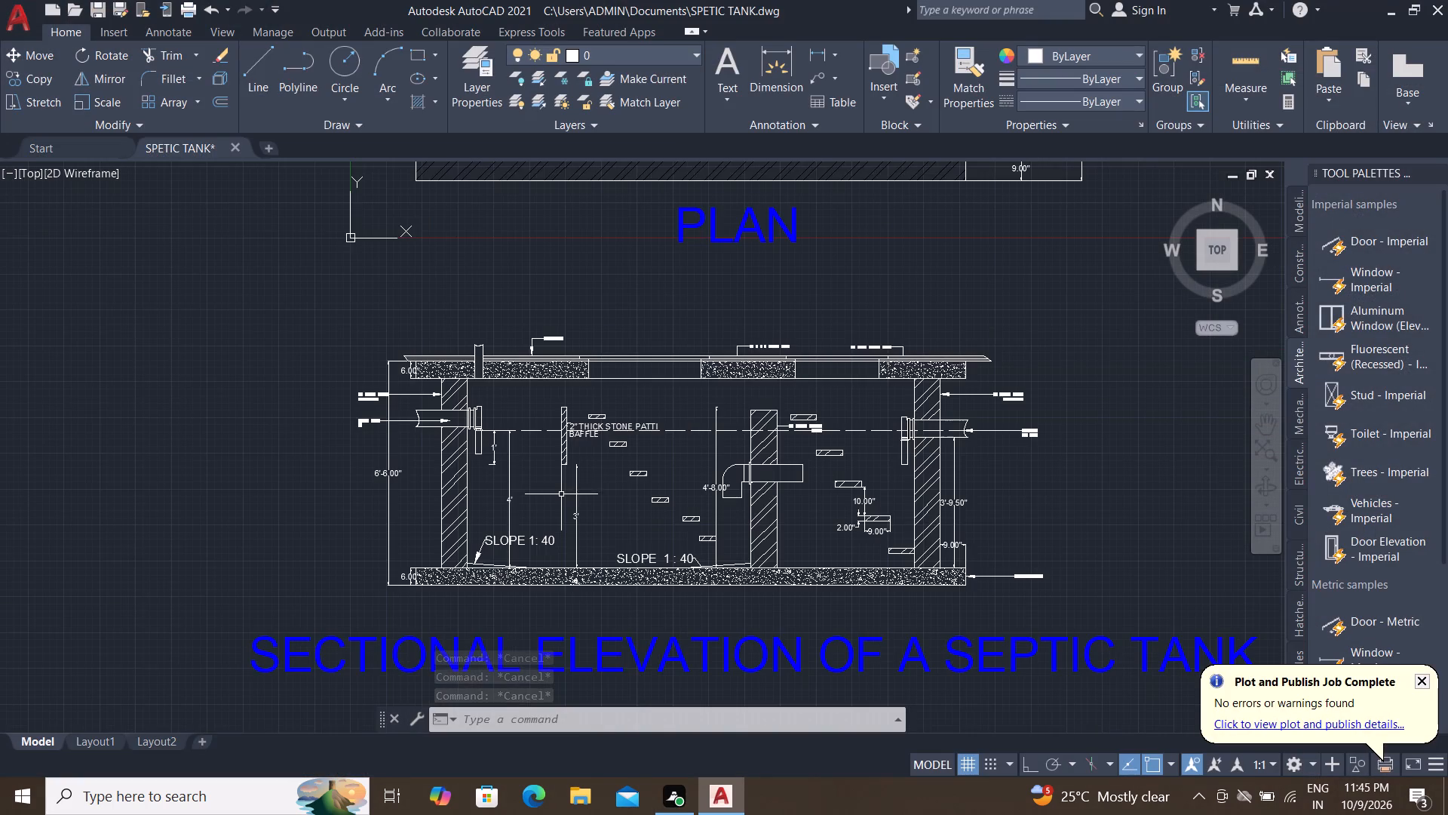
middle_drag(561, 492, 293, 415)
scroll(358, 298, up, 1)
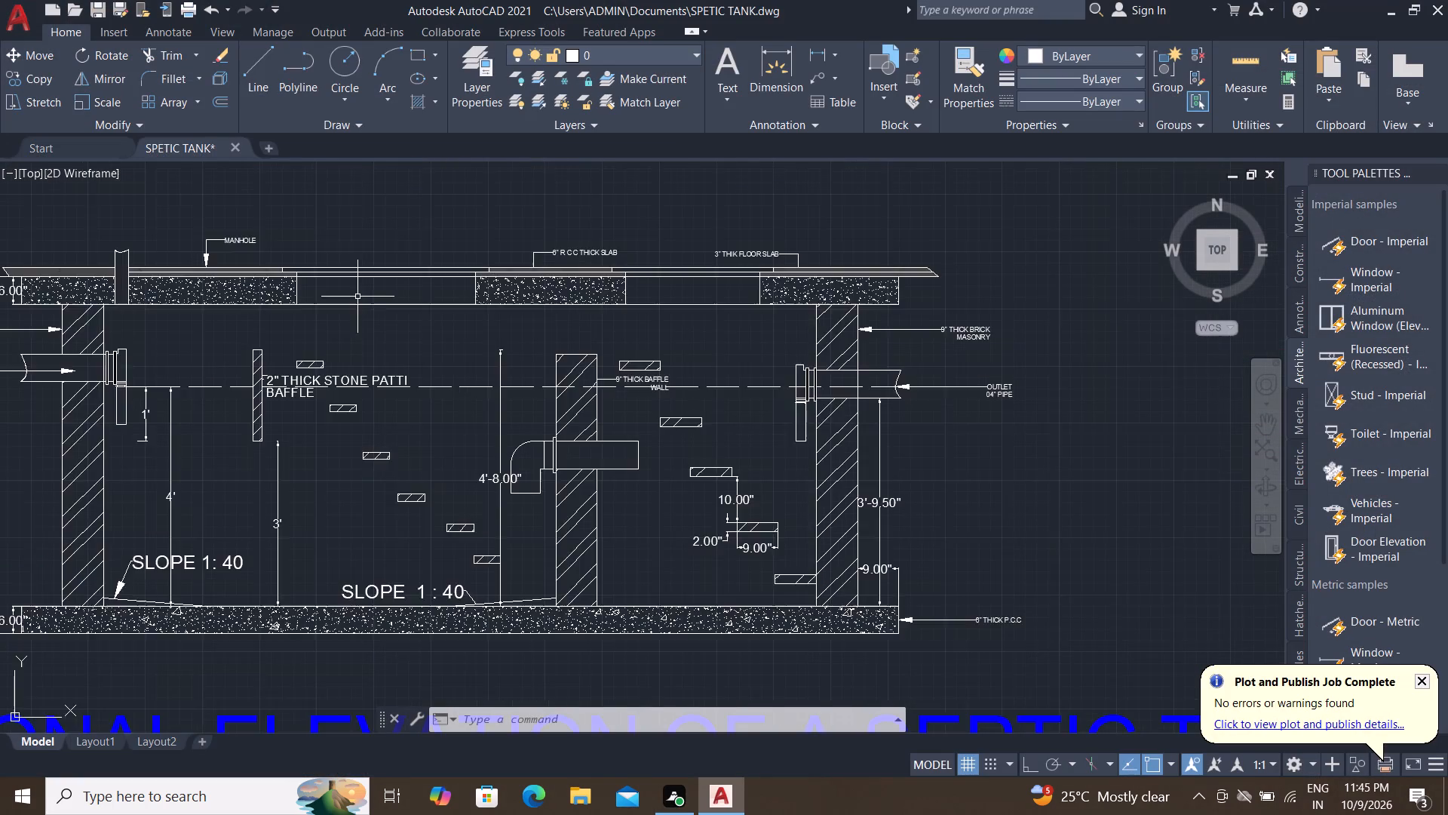
scroll(357, 297, up, 1)
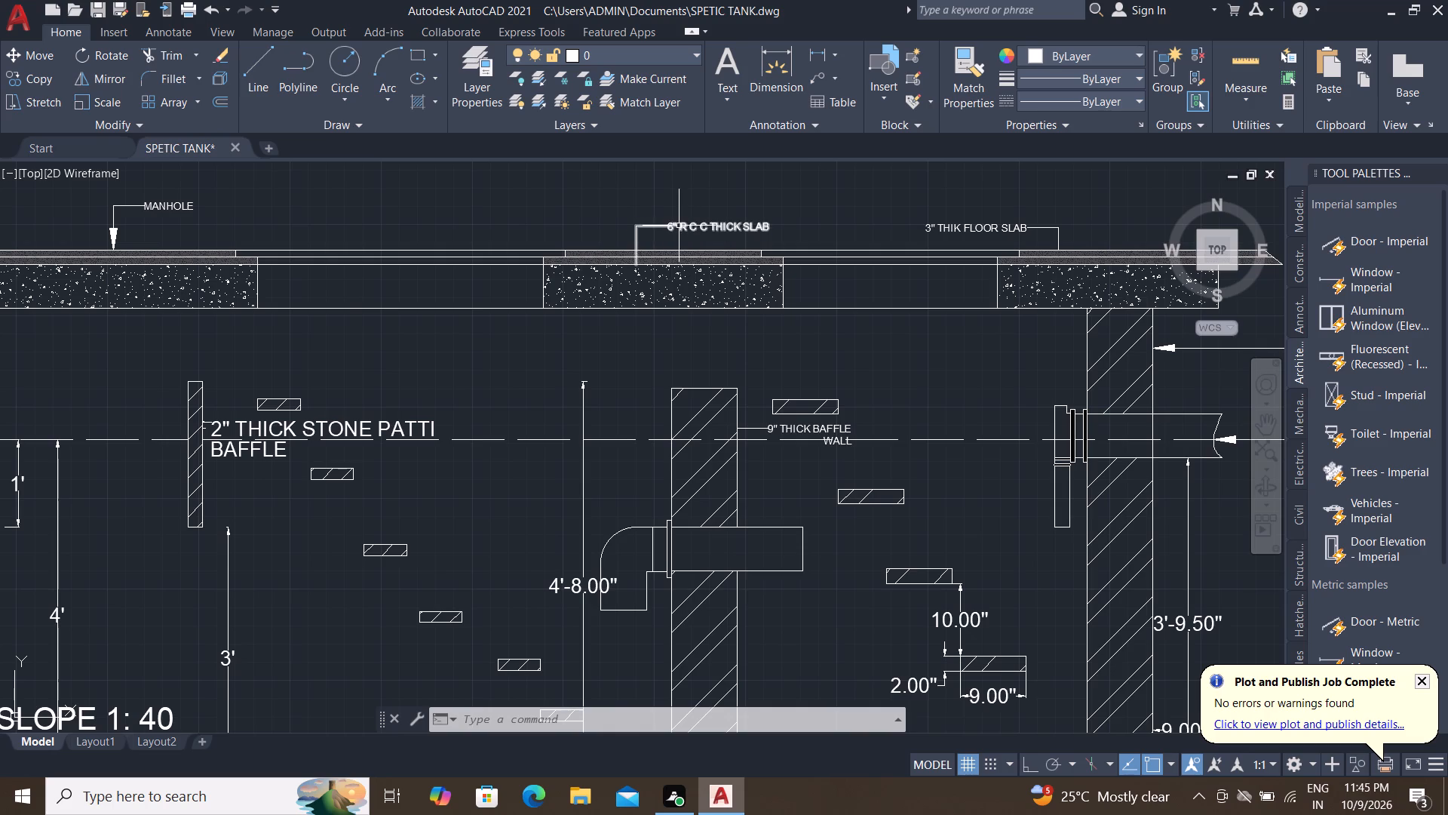
click(679, 226)
text(PR)
key(space)
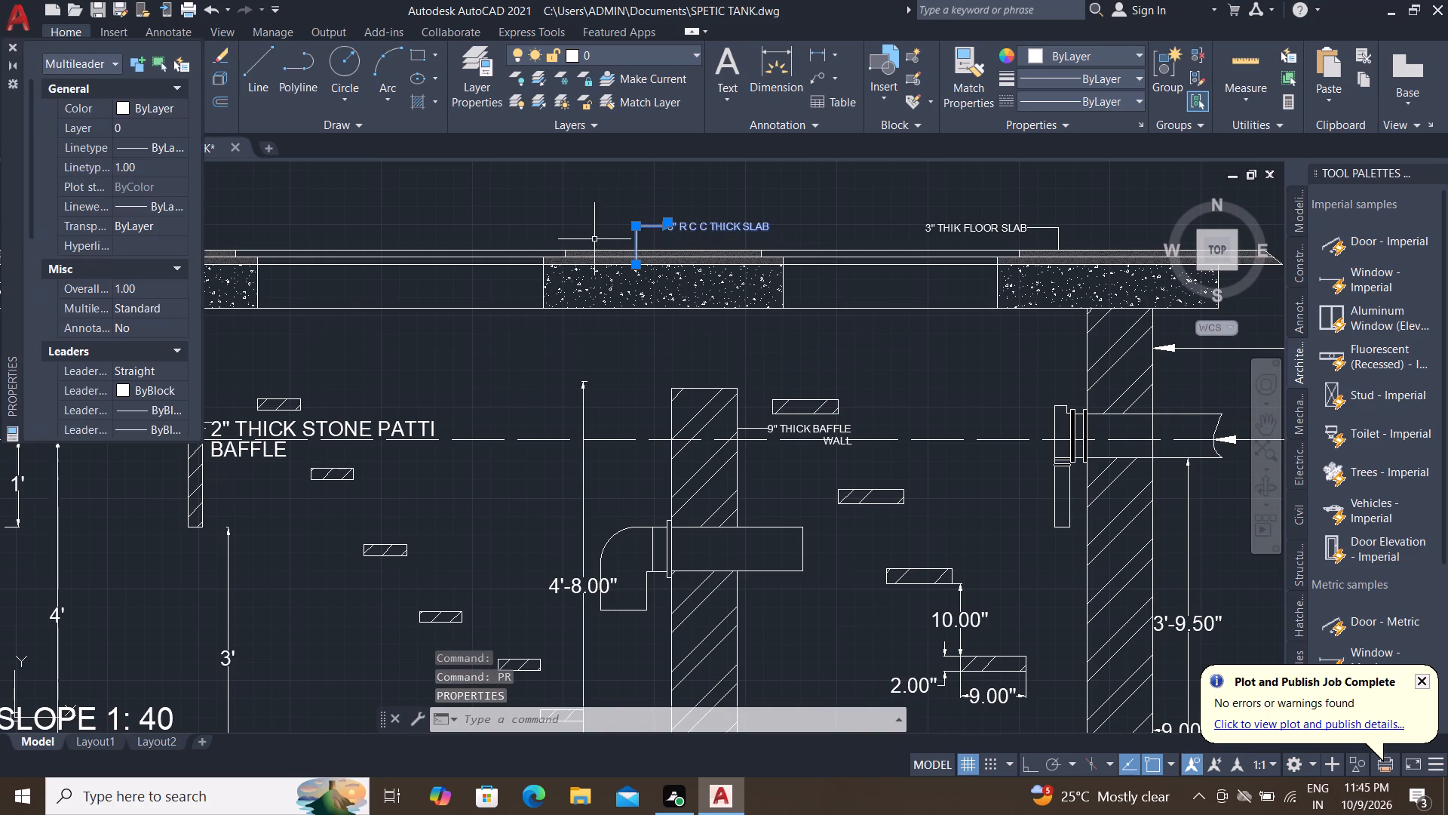
scroll(98, 362, down, 1)
scroll(98, 362, up, 1)
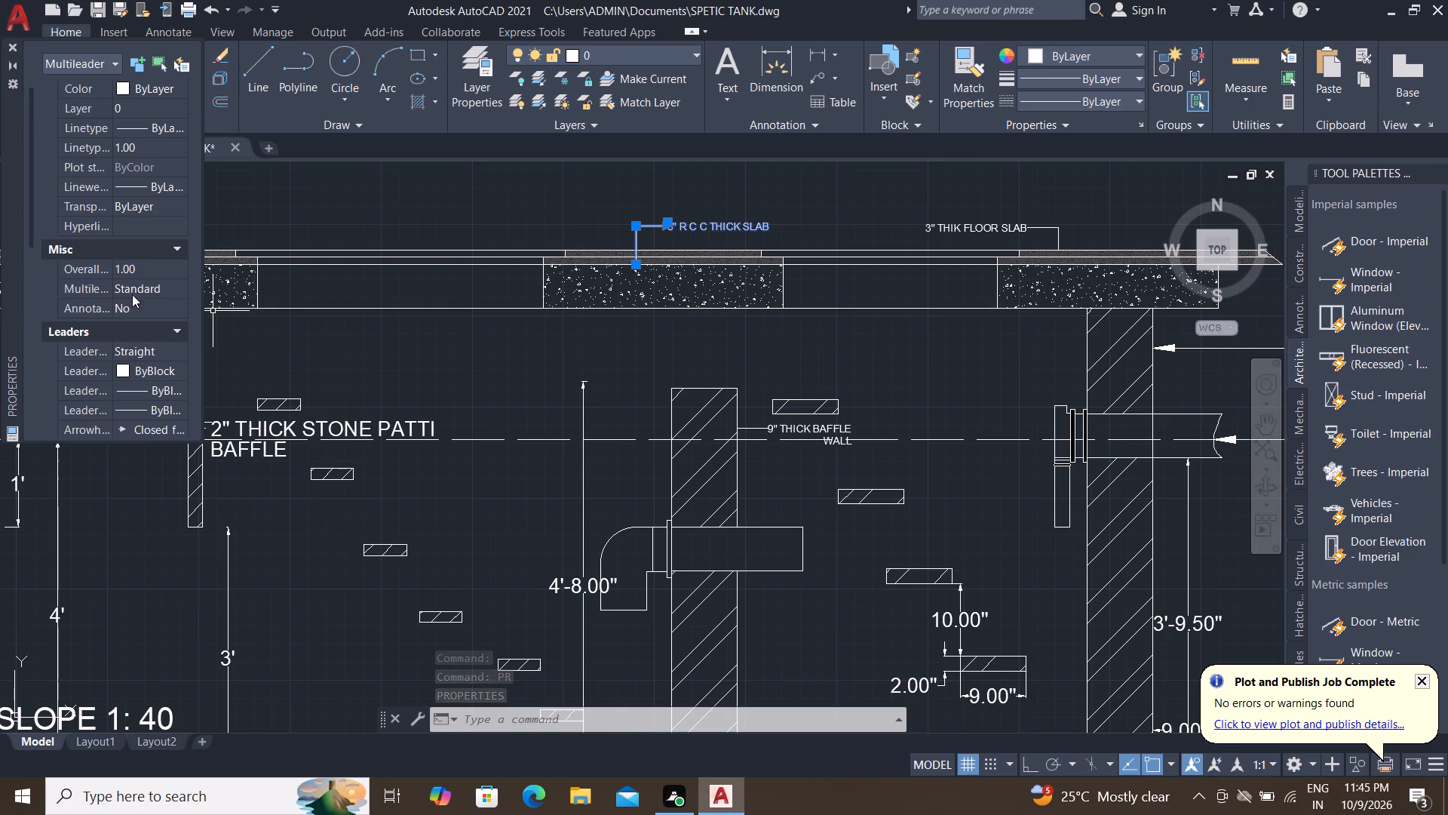
scroll(133, 317, down, 1)
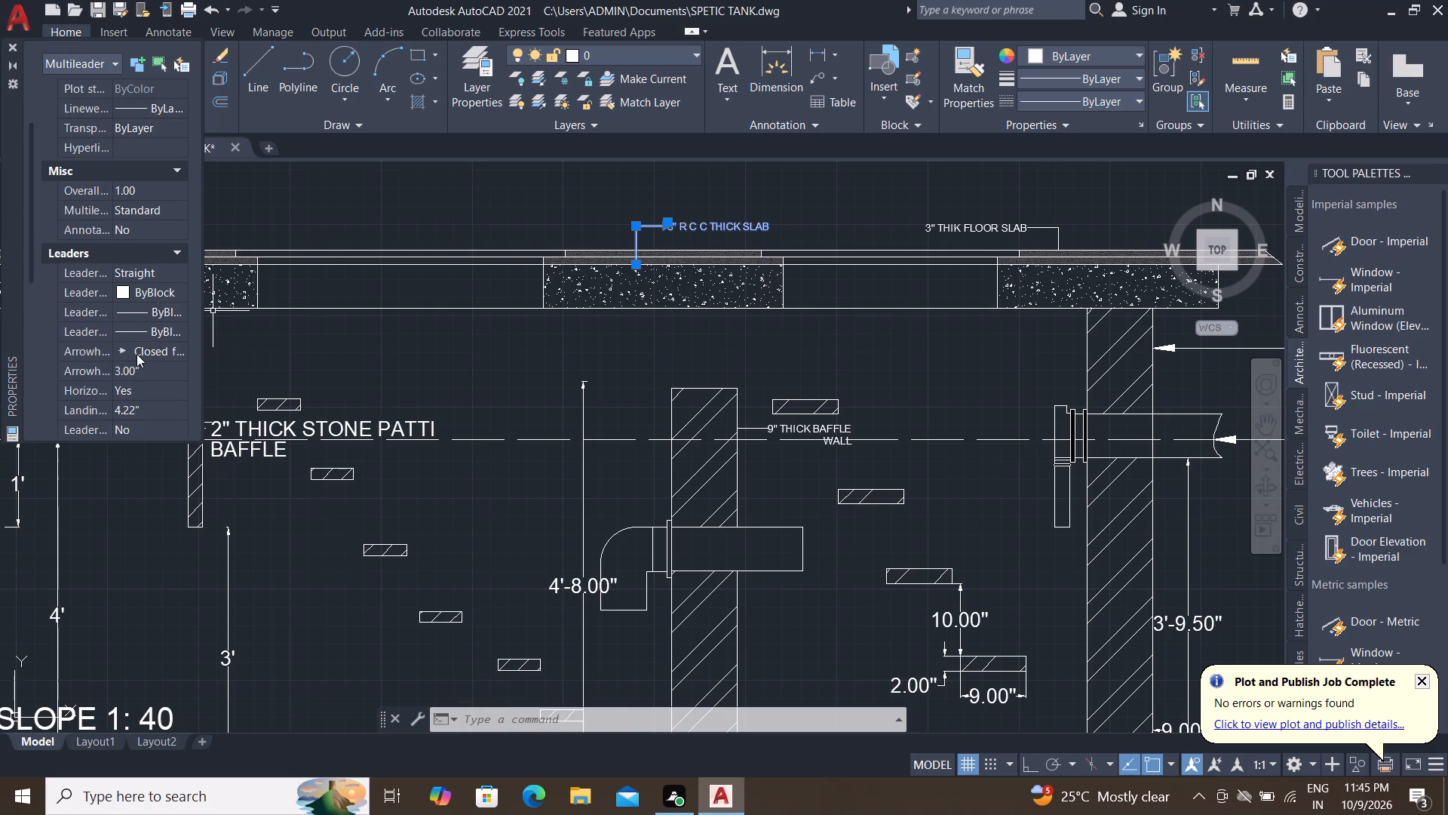
click(137, 343)
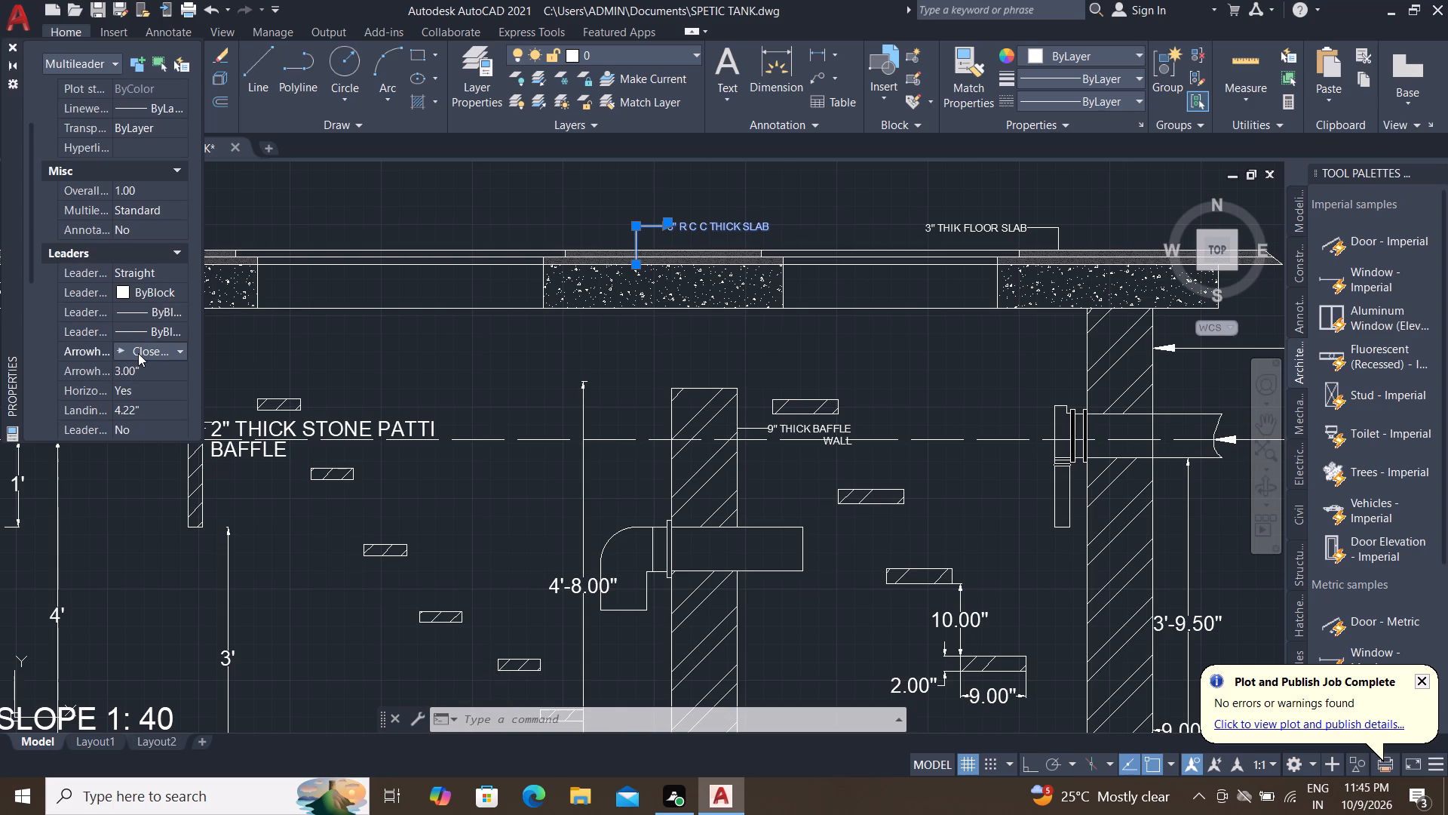
key(Escape)
click(13, 43)
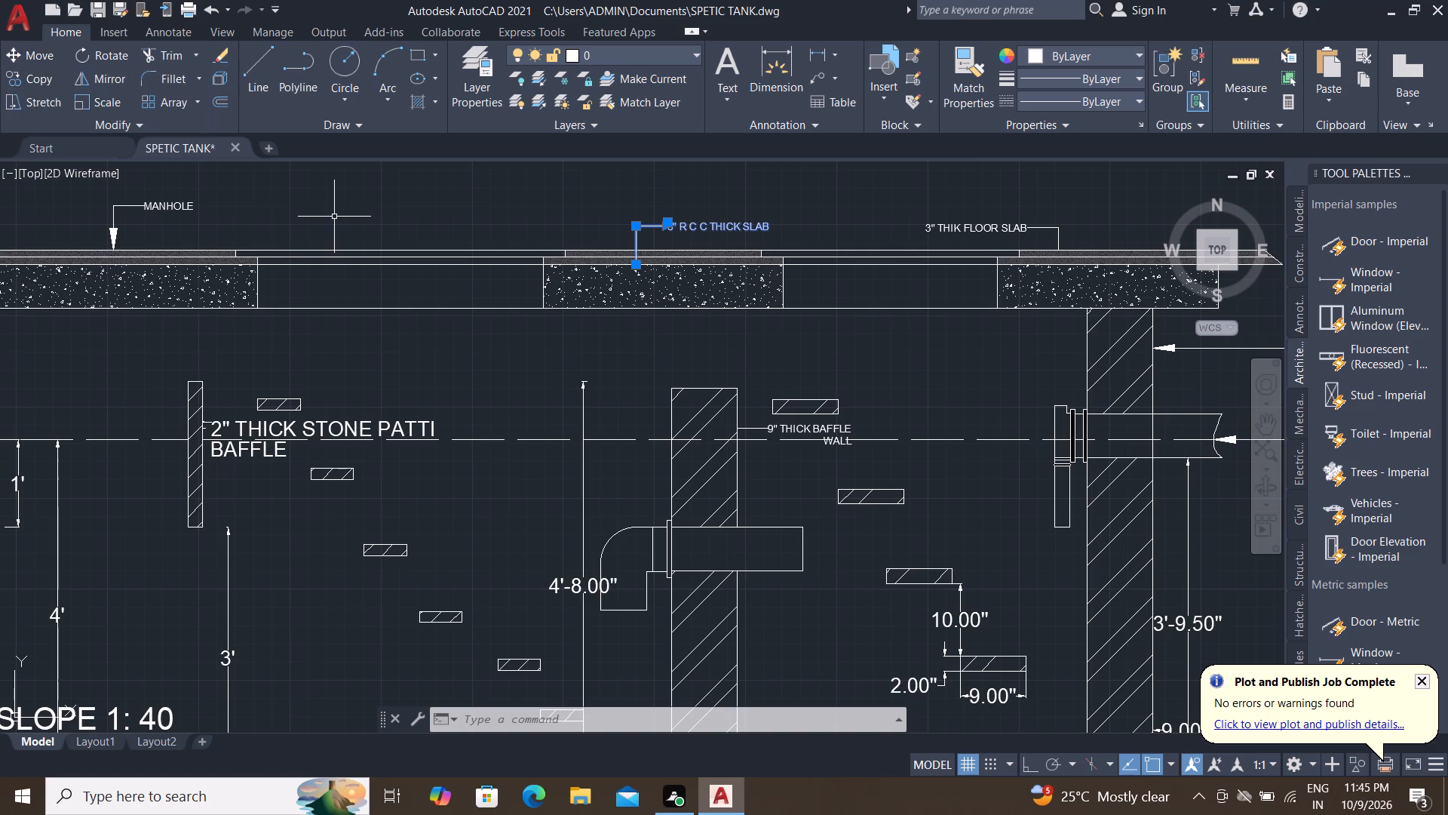
Place a short, nearly horizontal multileader about 1' long with the text V in the empty space between PLAN and the section.
middle_drag(334, 217, 303, 387)
scroll(304, 363, down, 1)
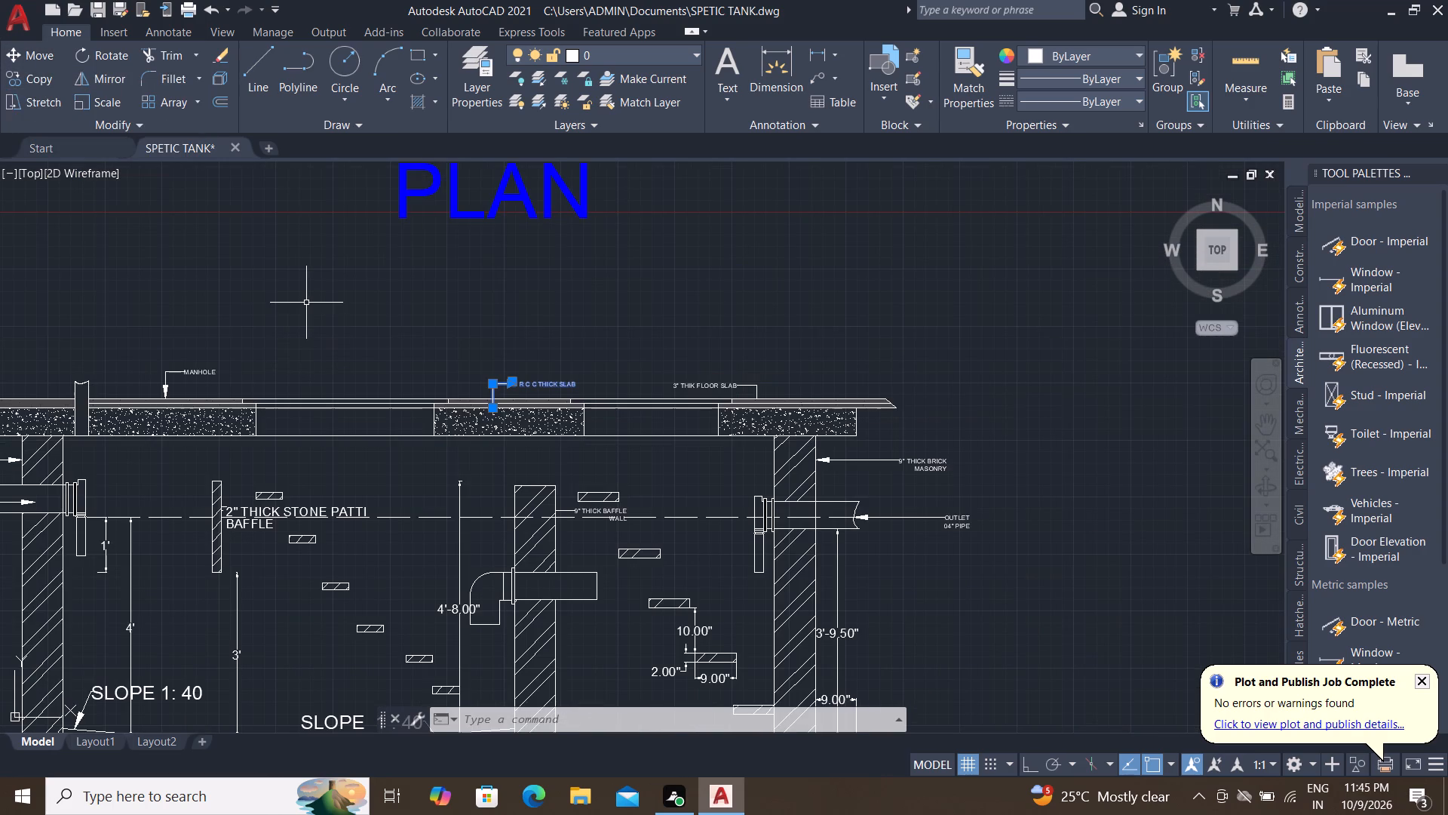
click(818, 69)
click(763, 266)
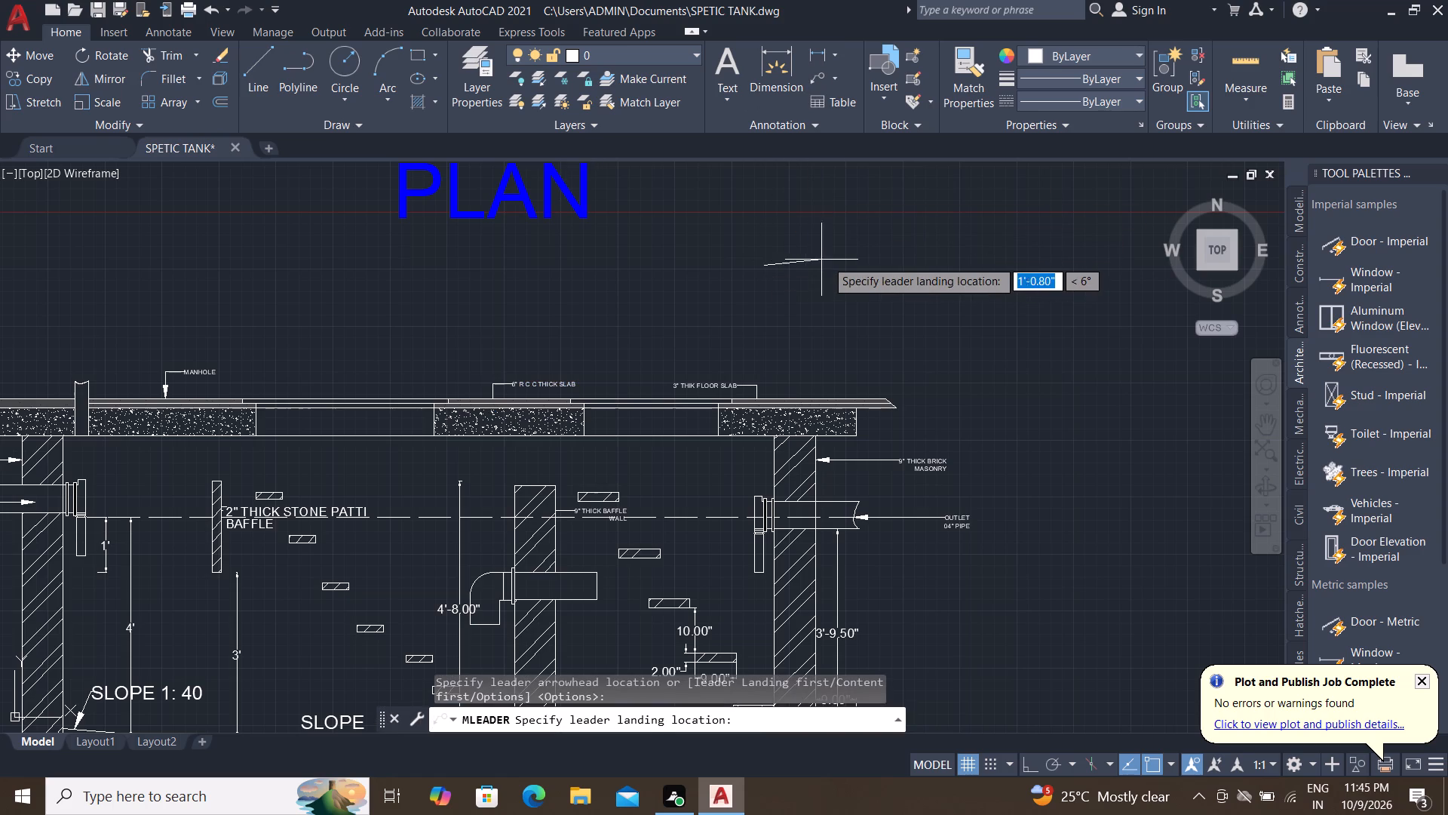
click(827, 260)
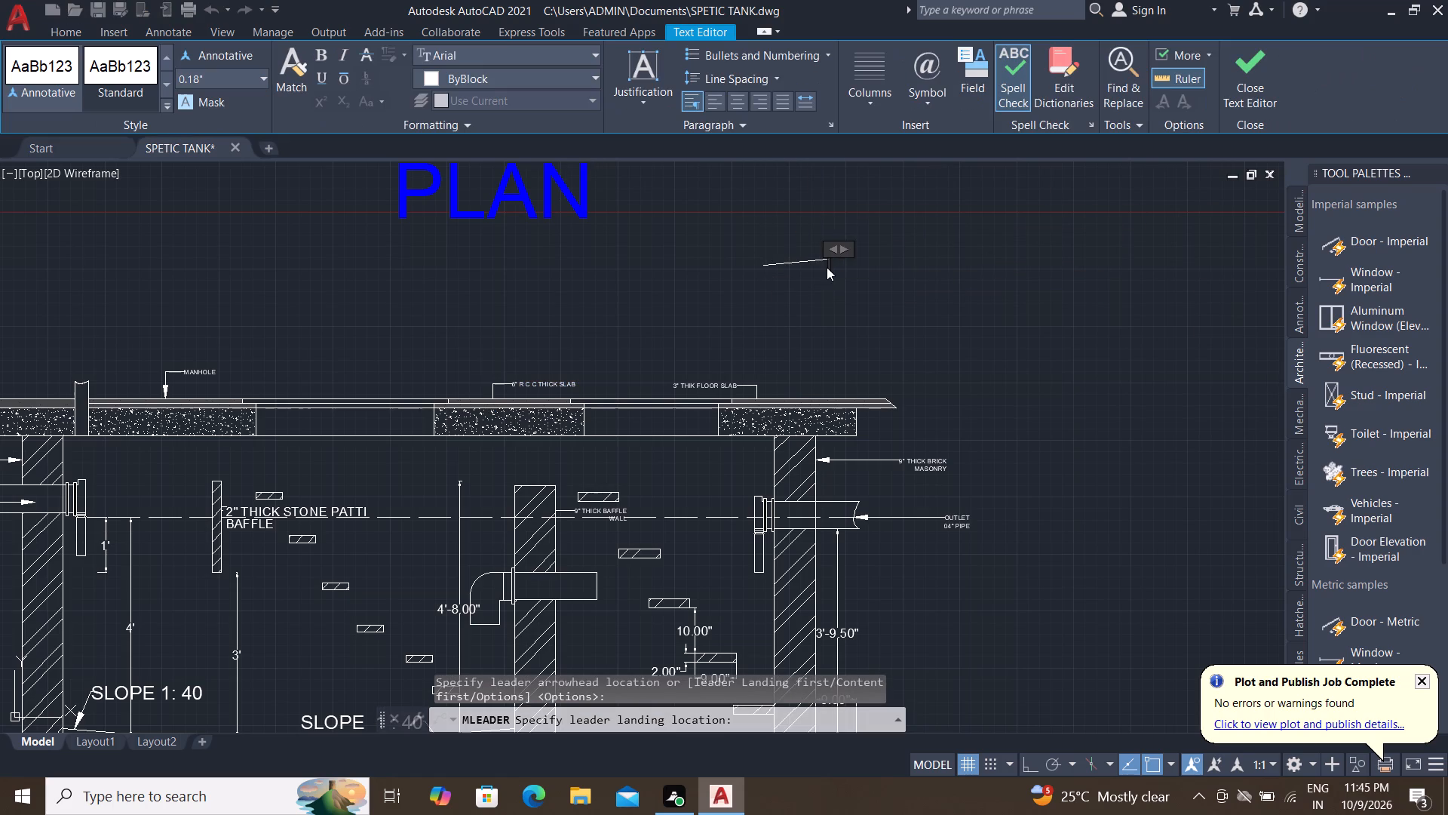
key(v)
key(space)
click(818, 257)
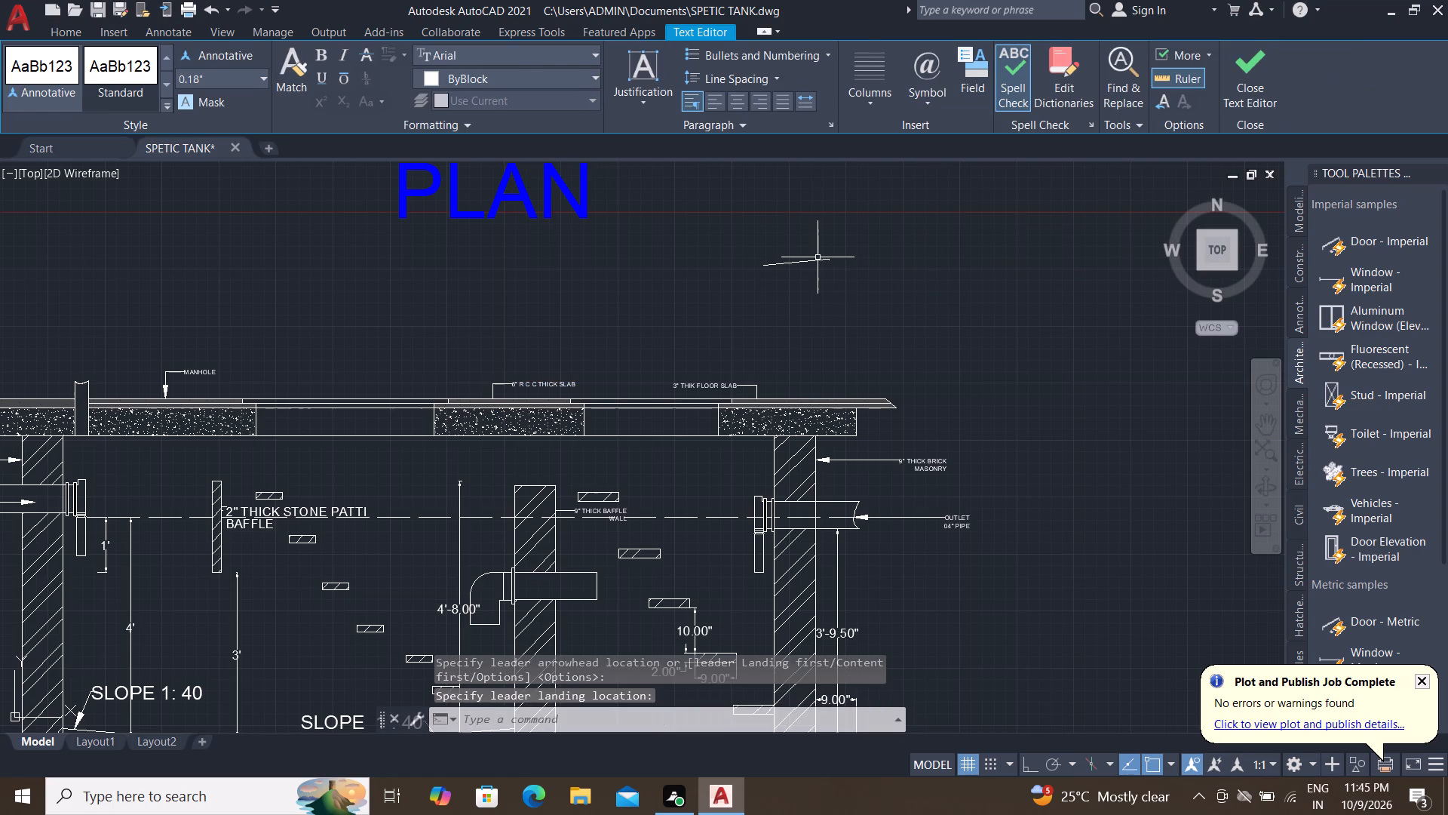
double_click(820, 259)
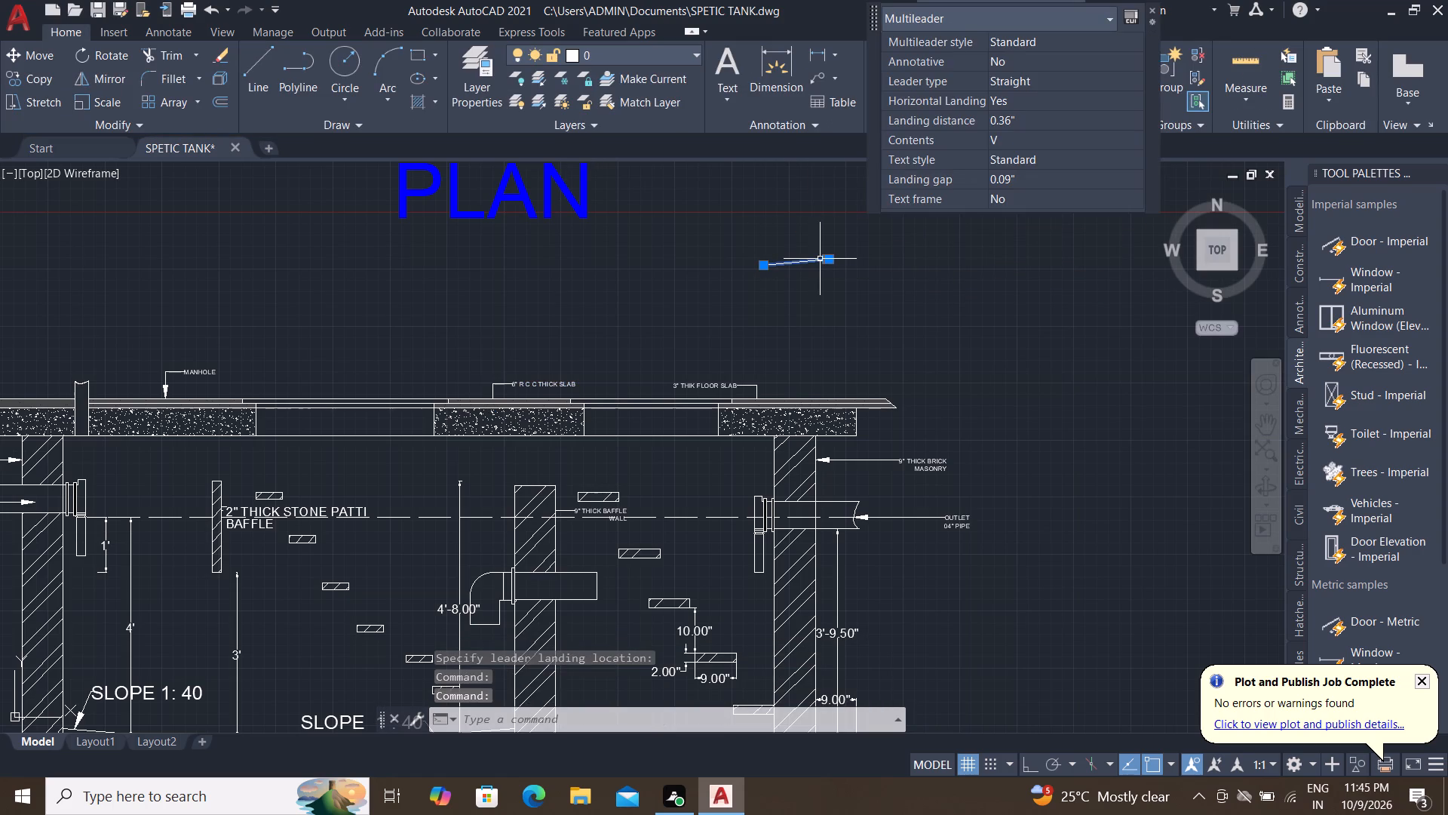
key(Escape)
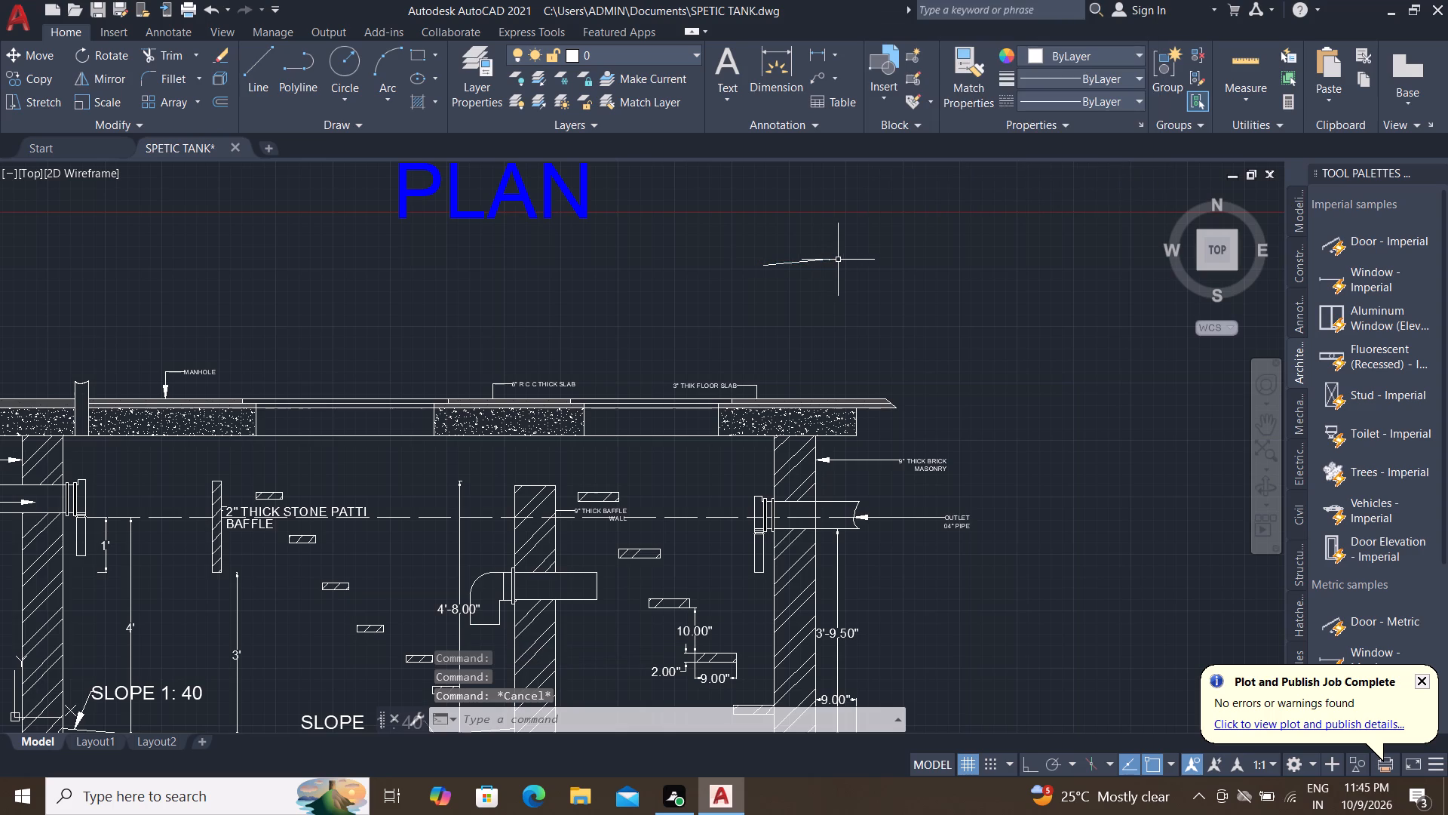
Set the arrowhead size of the new V multileader to 4".
click(816, 260)
text([PR)
key(space)
key(Escape)
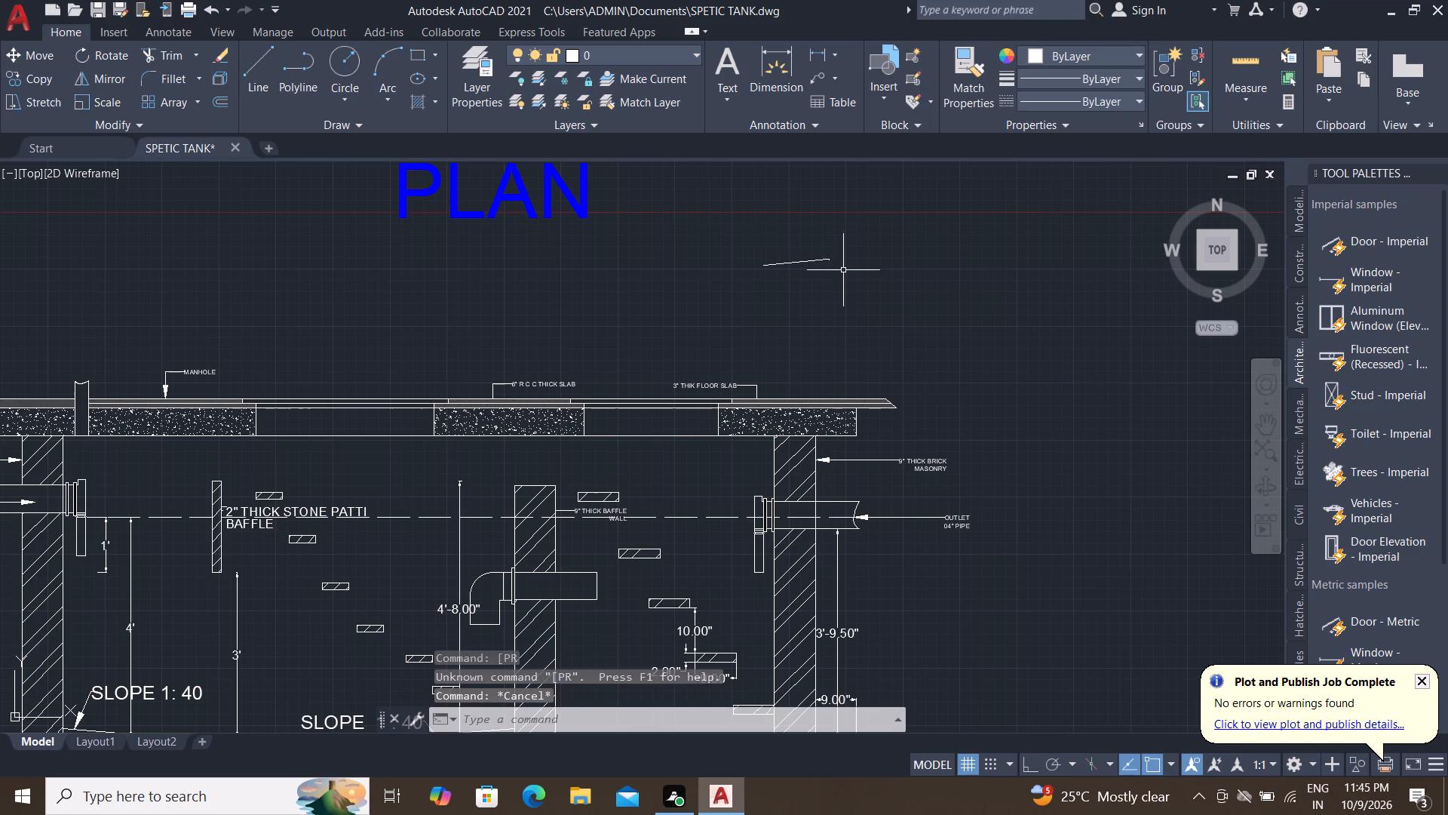
click(828, 258)
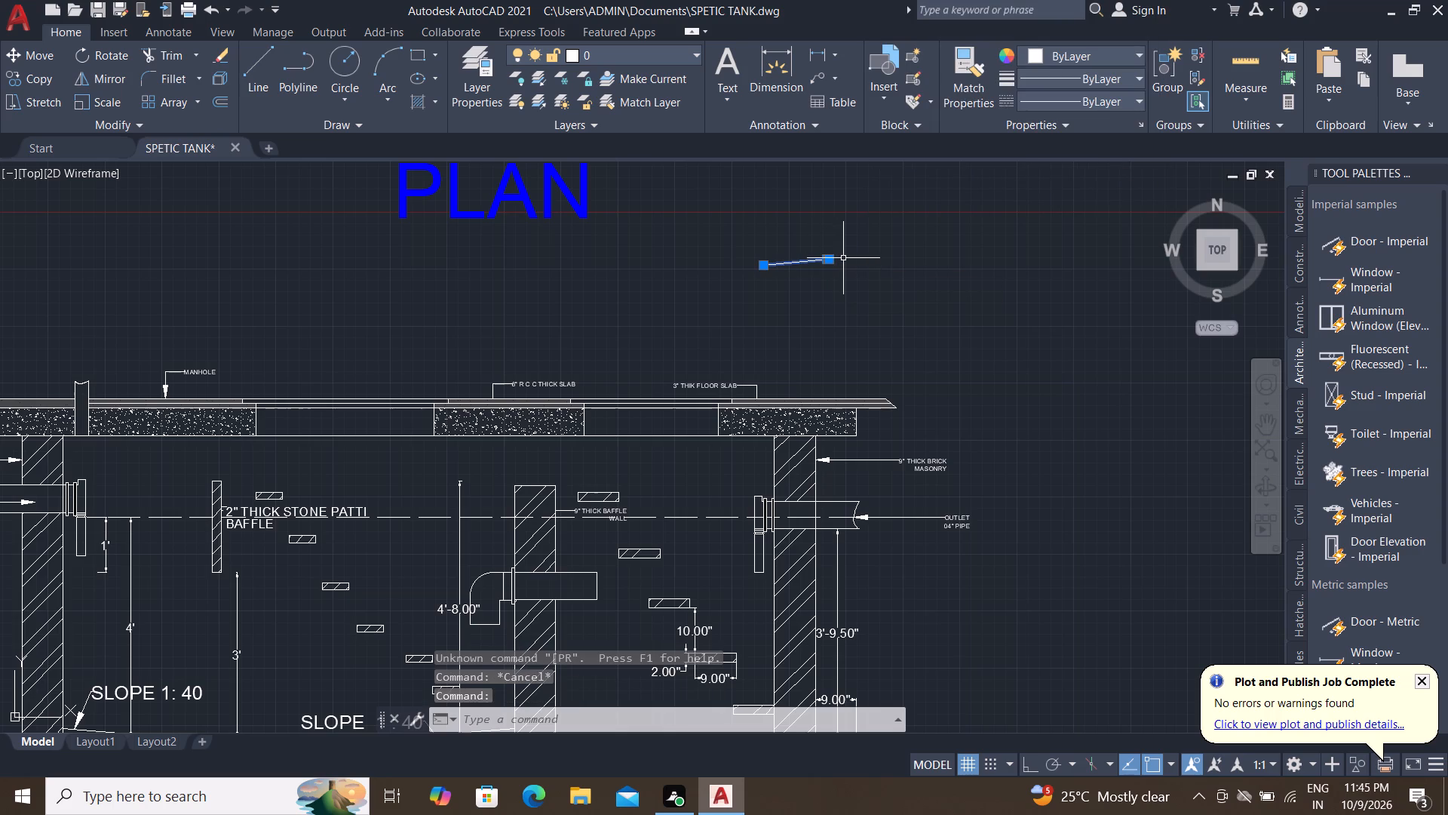
text(PR)
key(space)
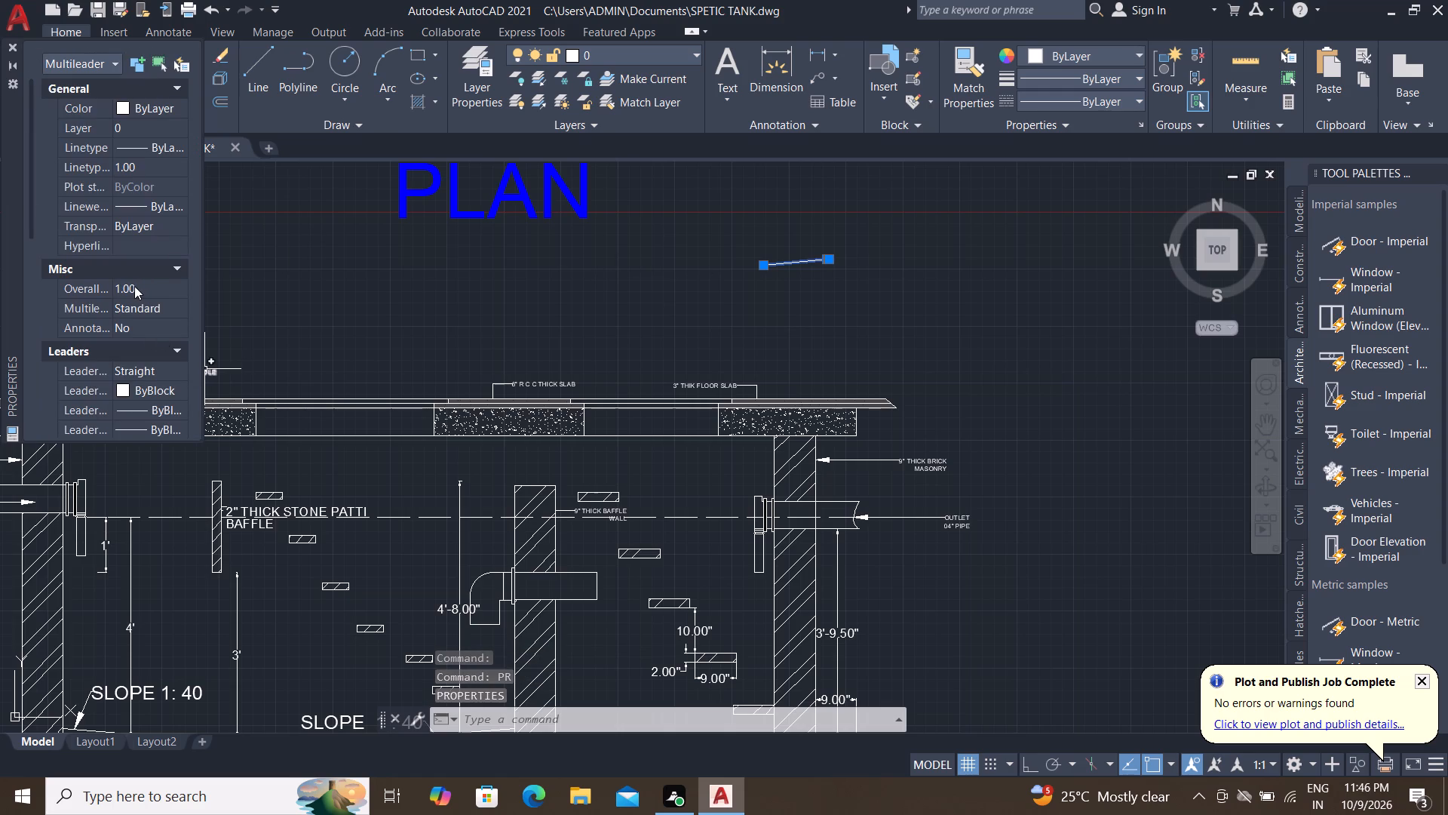
scroll(134, 286, down, 1)
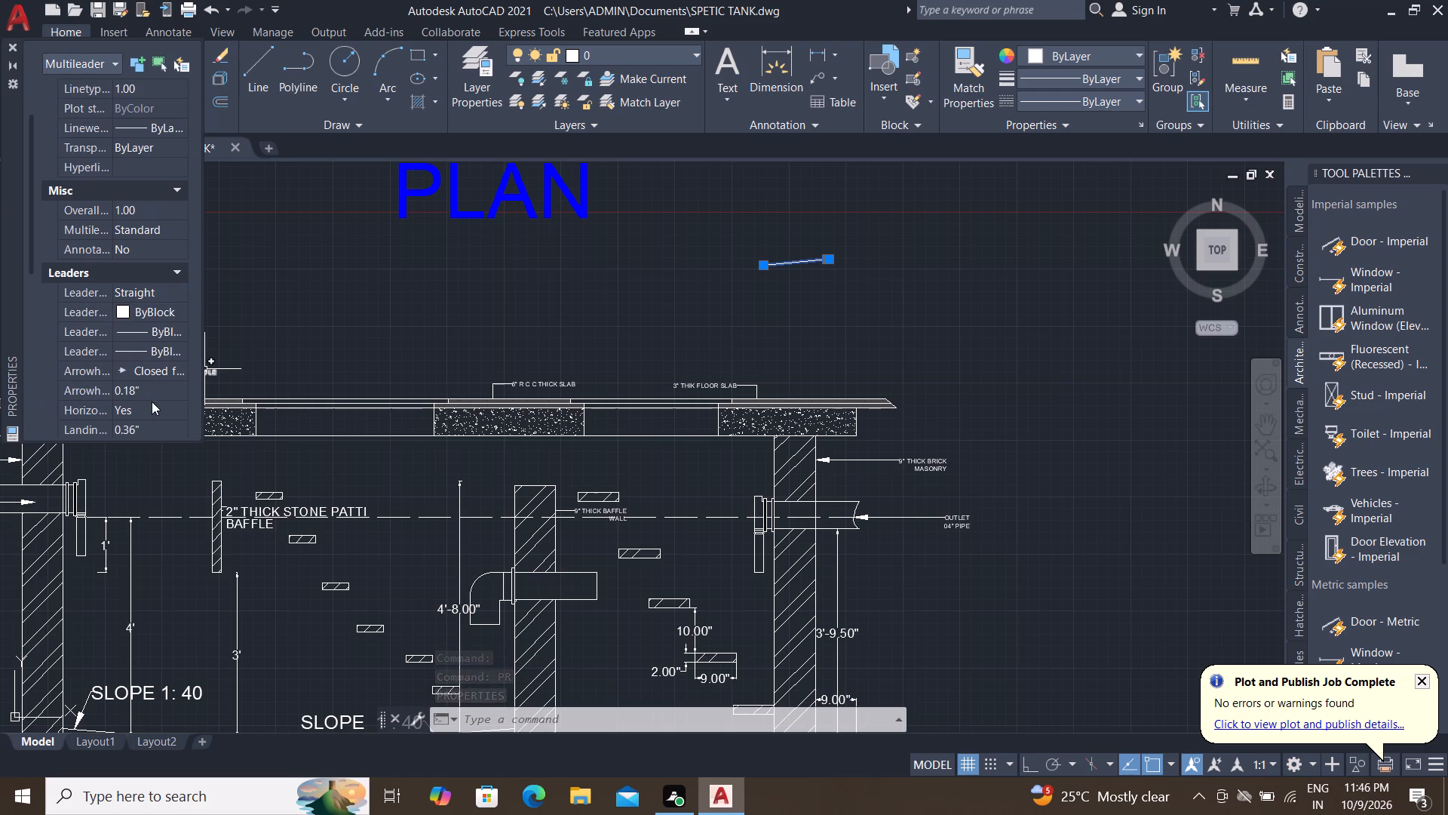
click(149, 389)
key(BackSpace)
key(4)
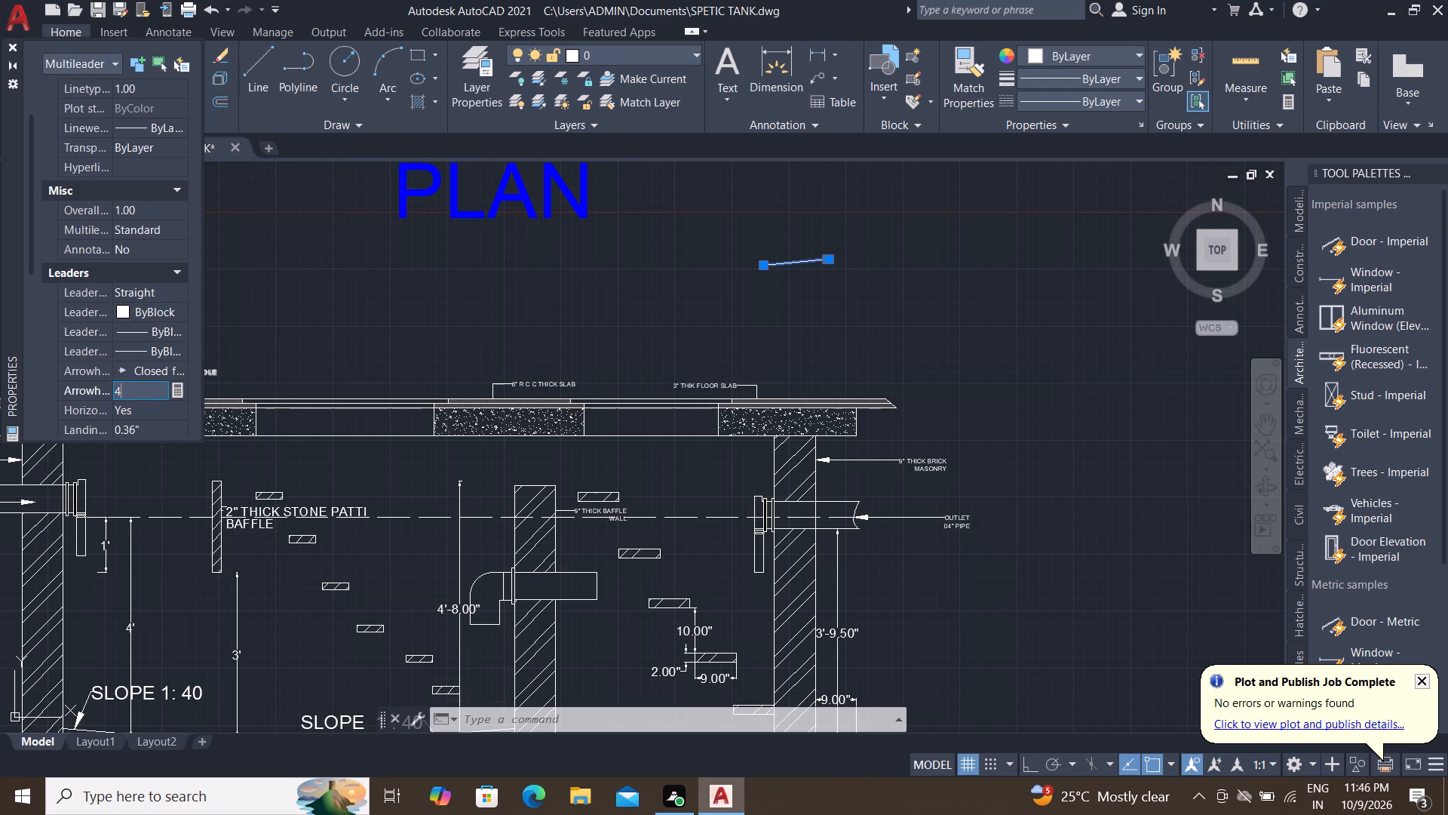
key(shift+quotedbl)
key(Return)
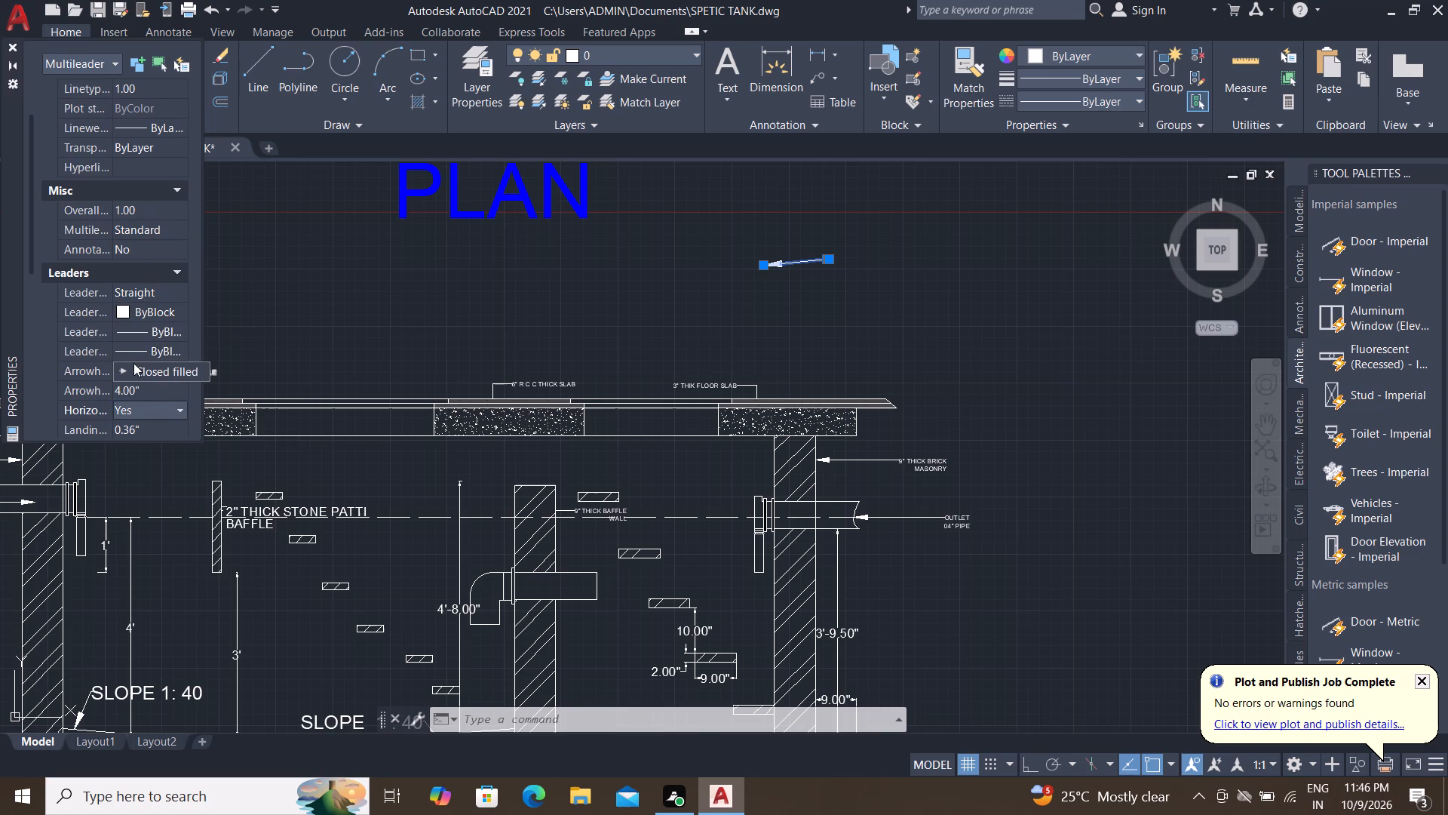
scroll(137, 125, up, 1)
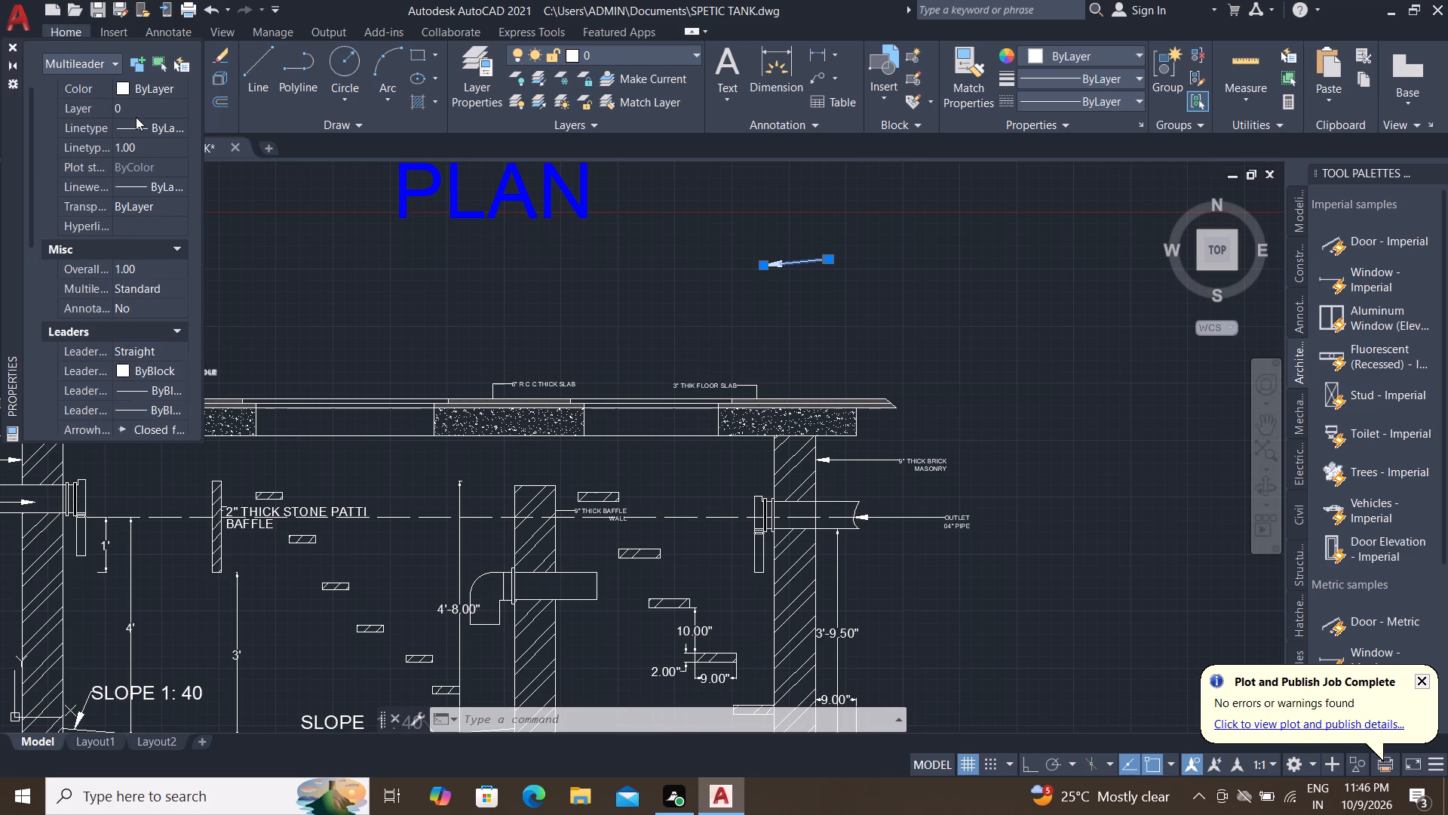
scroll(140, 186, up, 1)
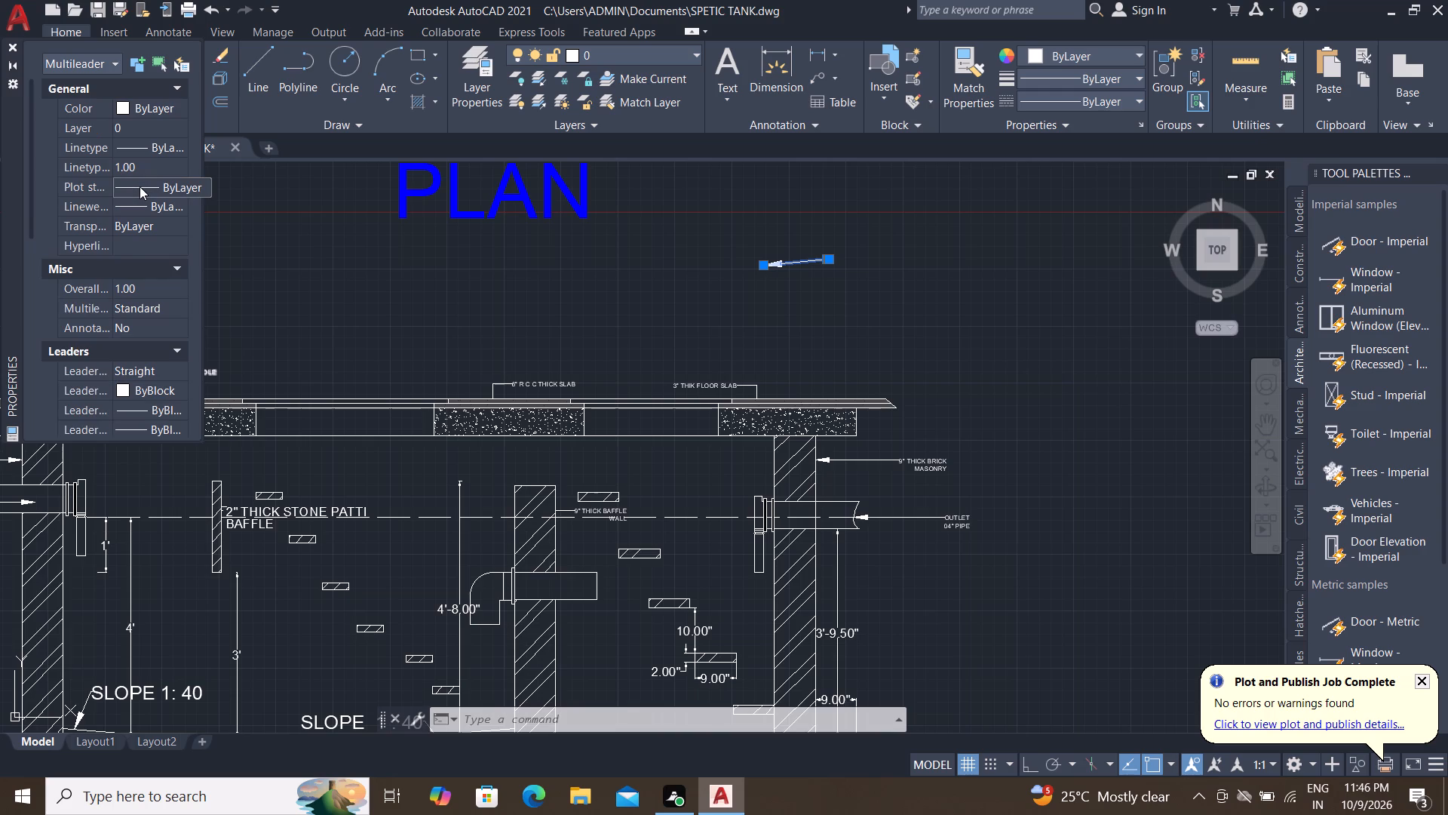
scroll(140, 186, up, 1)
Close the Properties palette.
key(Escape)
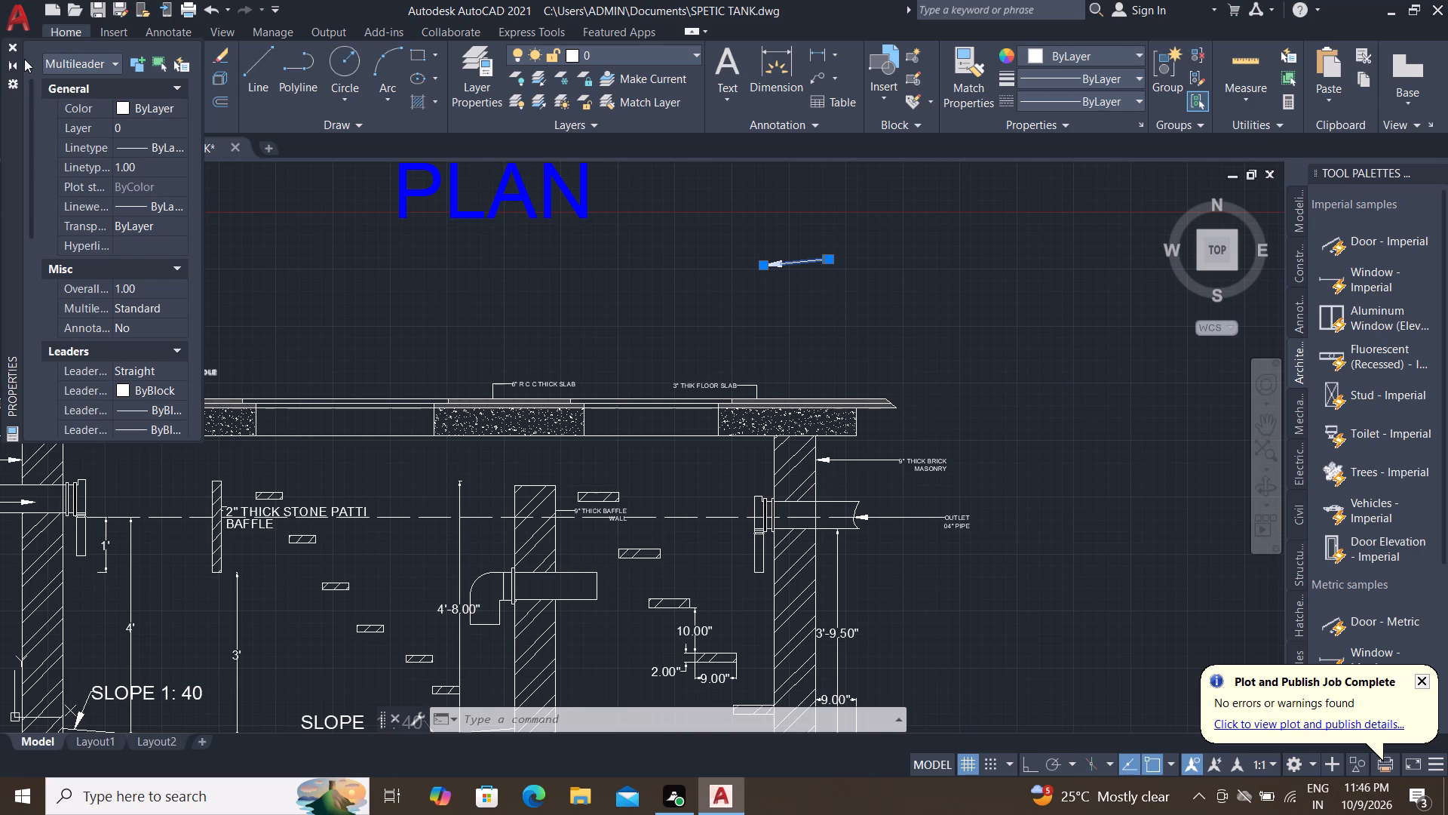
click(16, 46)
key(Escape)
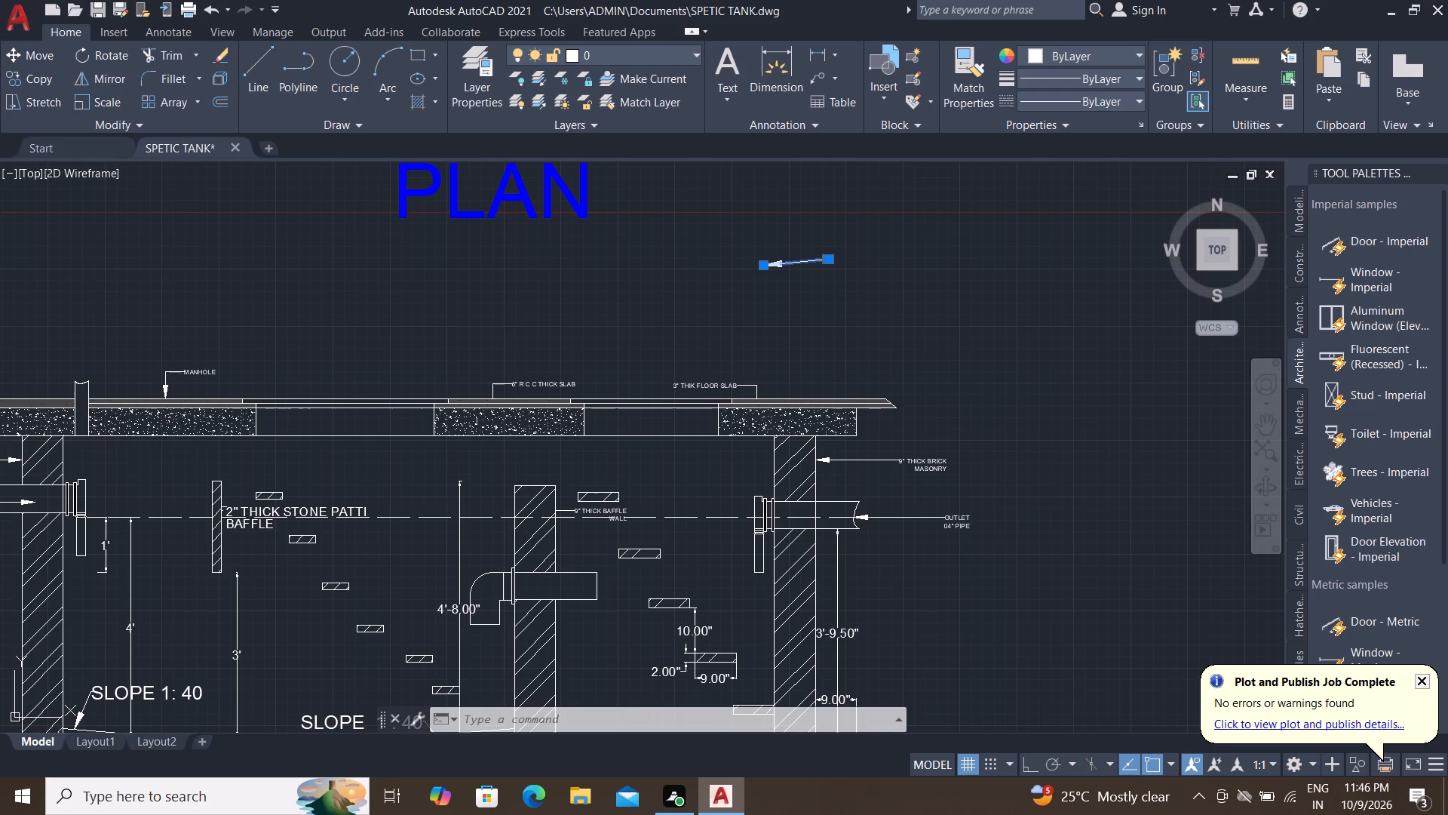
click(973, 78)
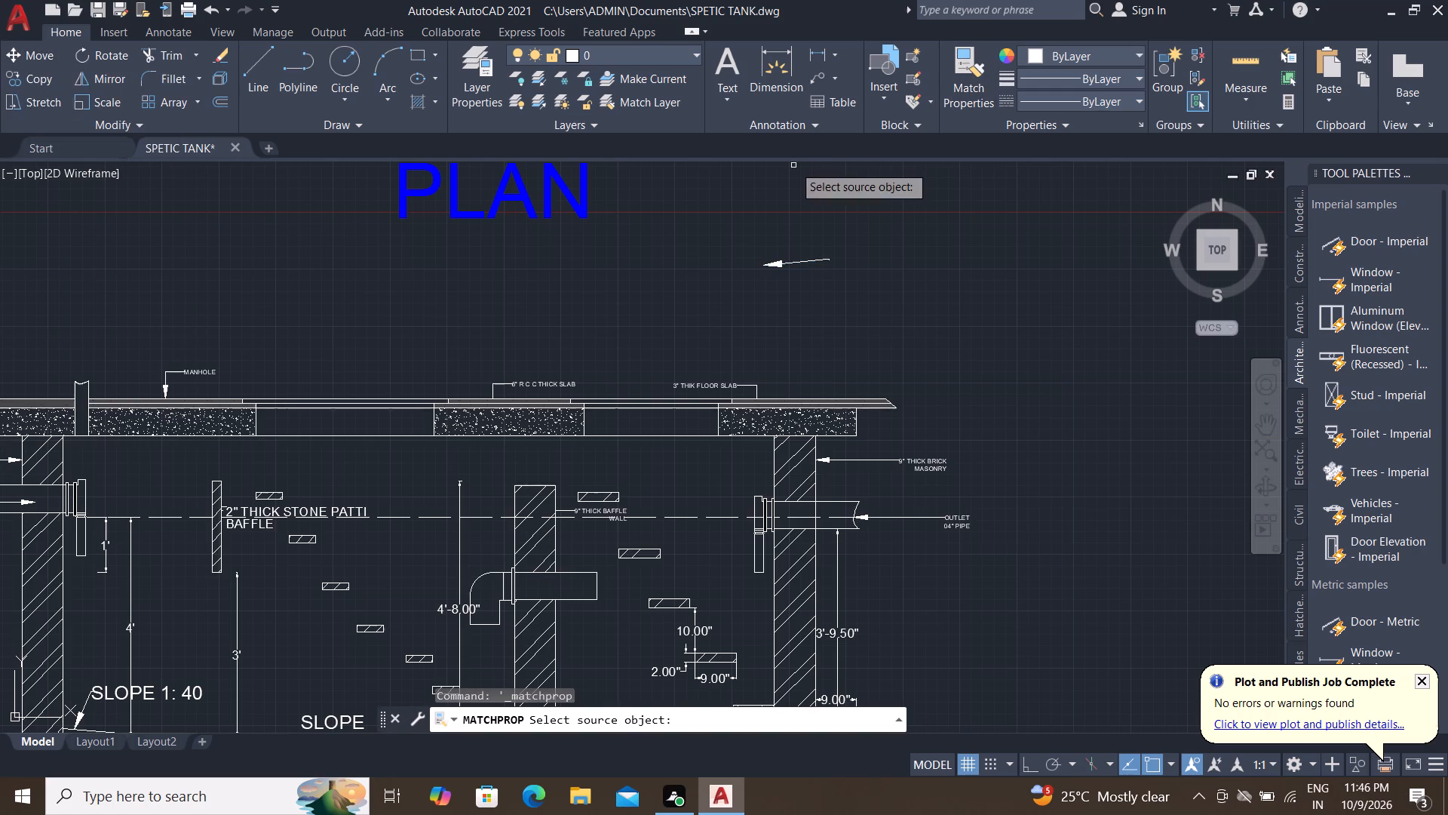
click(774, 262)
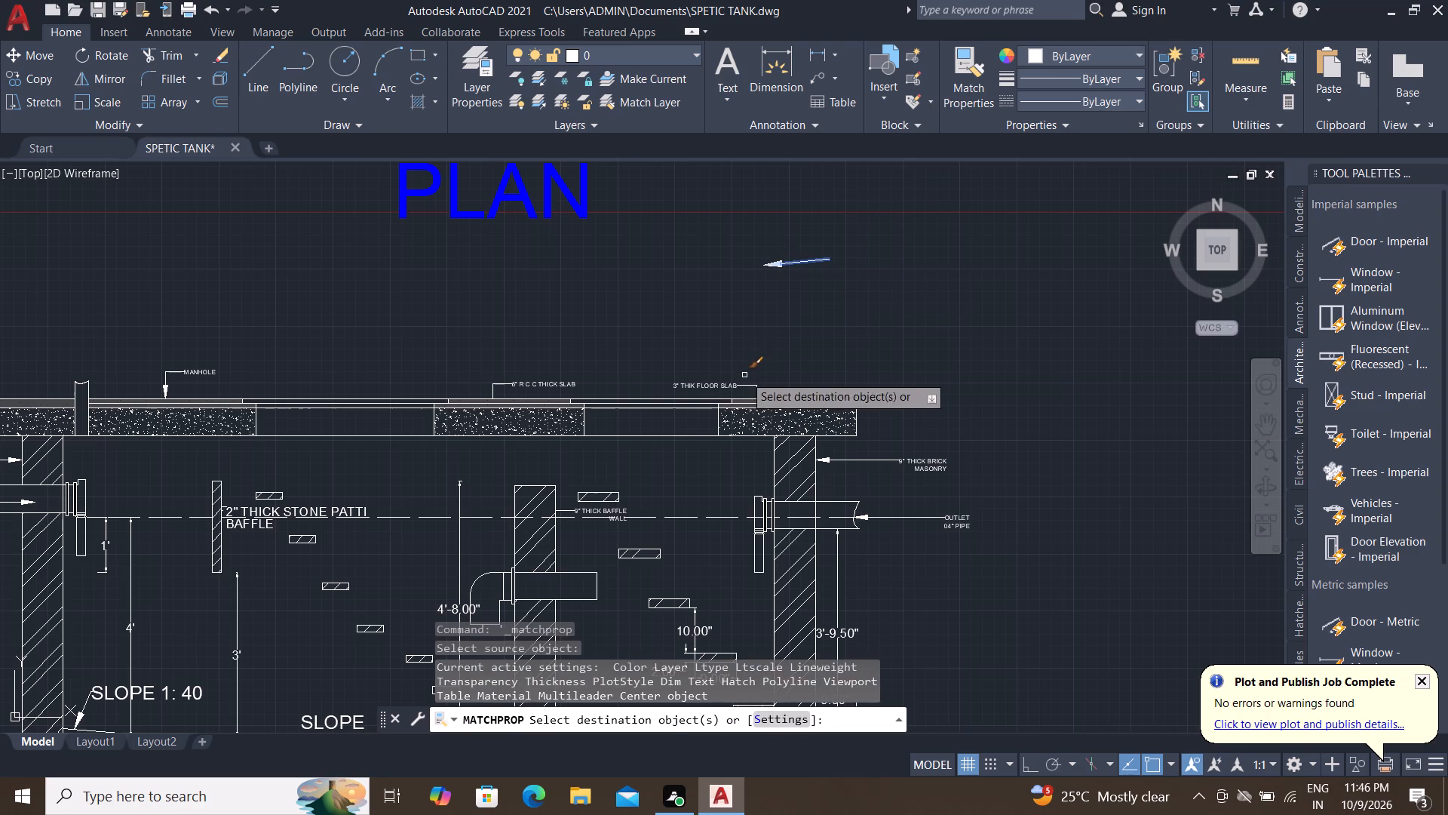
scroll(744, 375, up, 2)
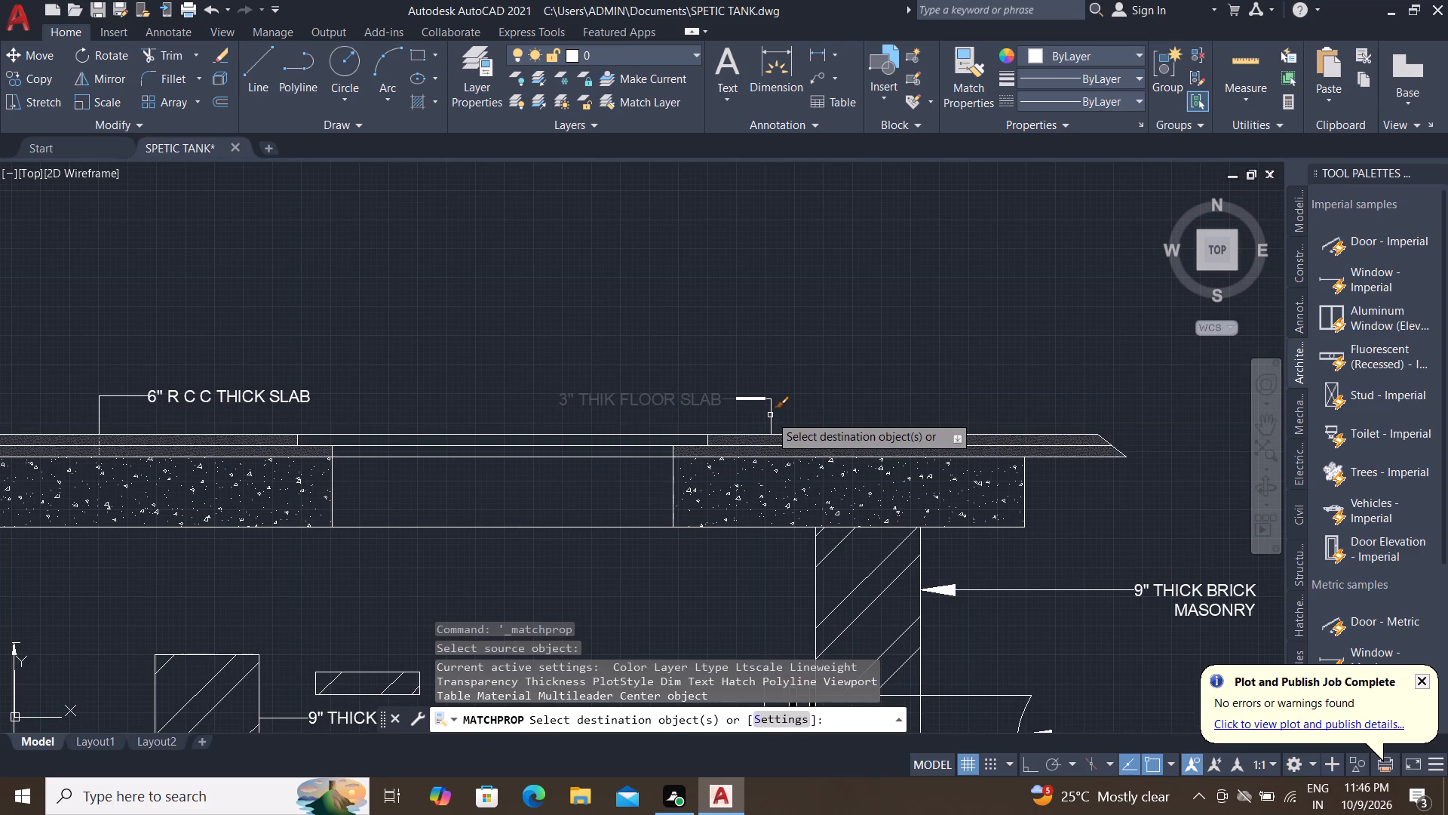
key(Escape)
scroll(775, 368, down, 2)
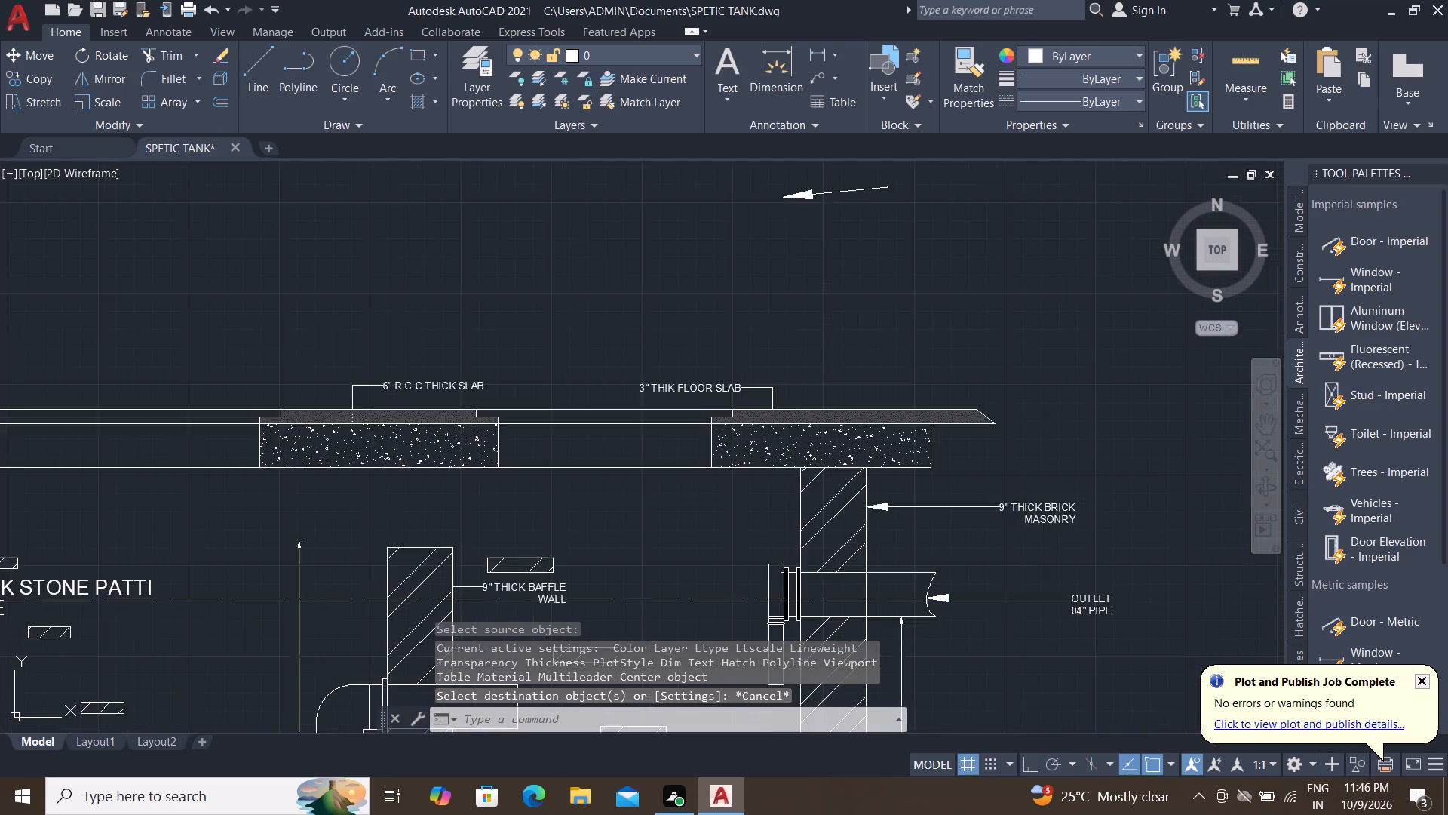
Delete the short V multileader from the empty space between PLAN and the section.
click(801, 260)
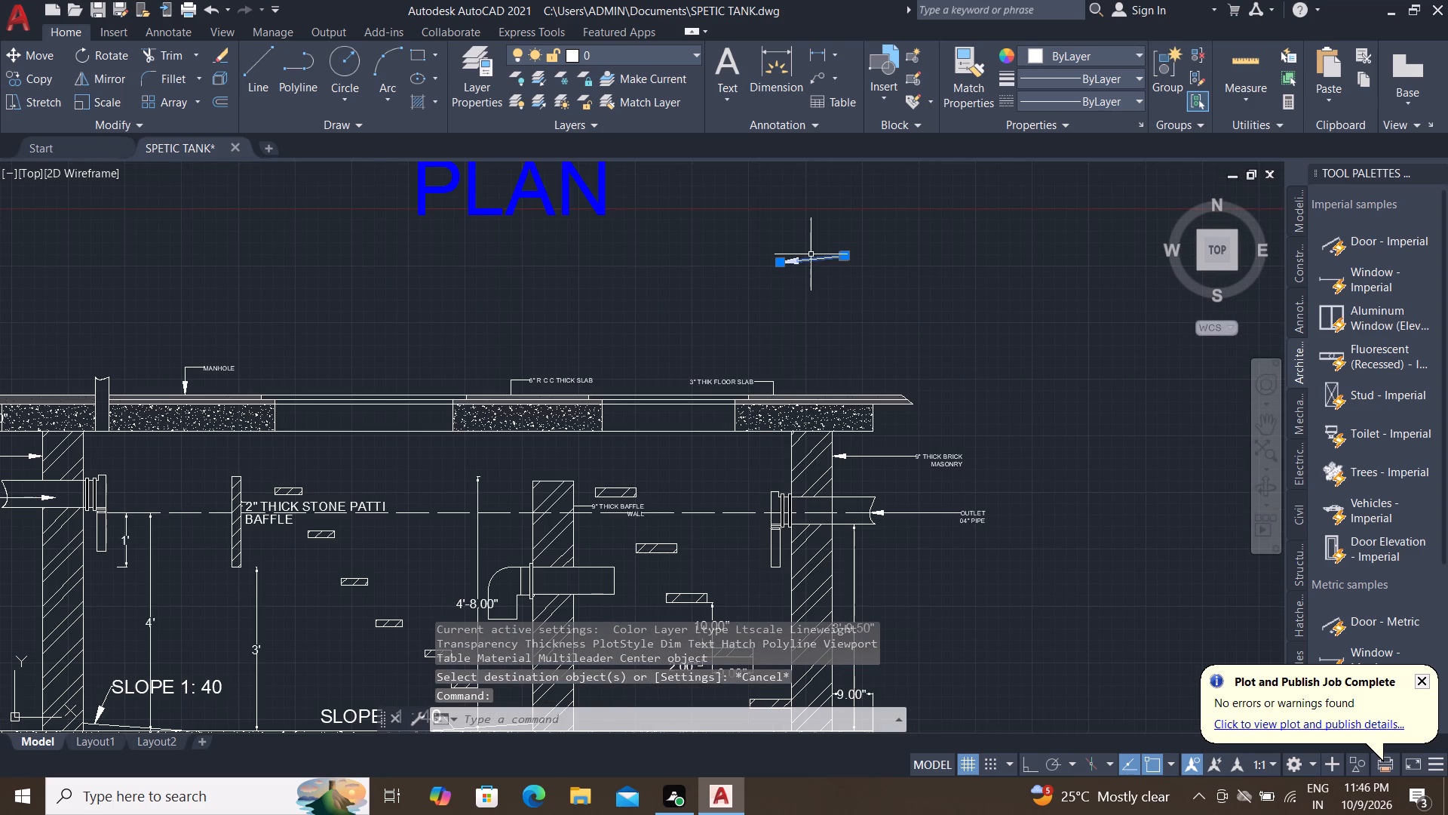
key(Delete)
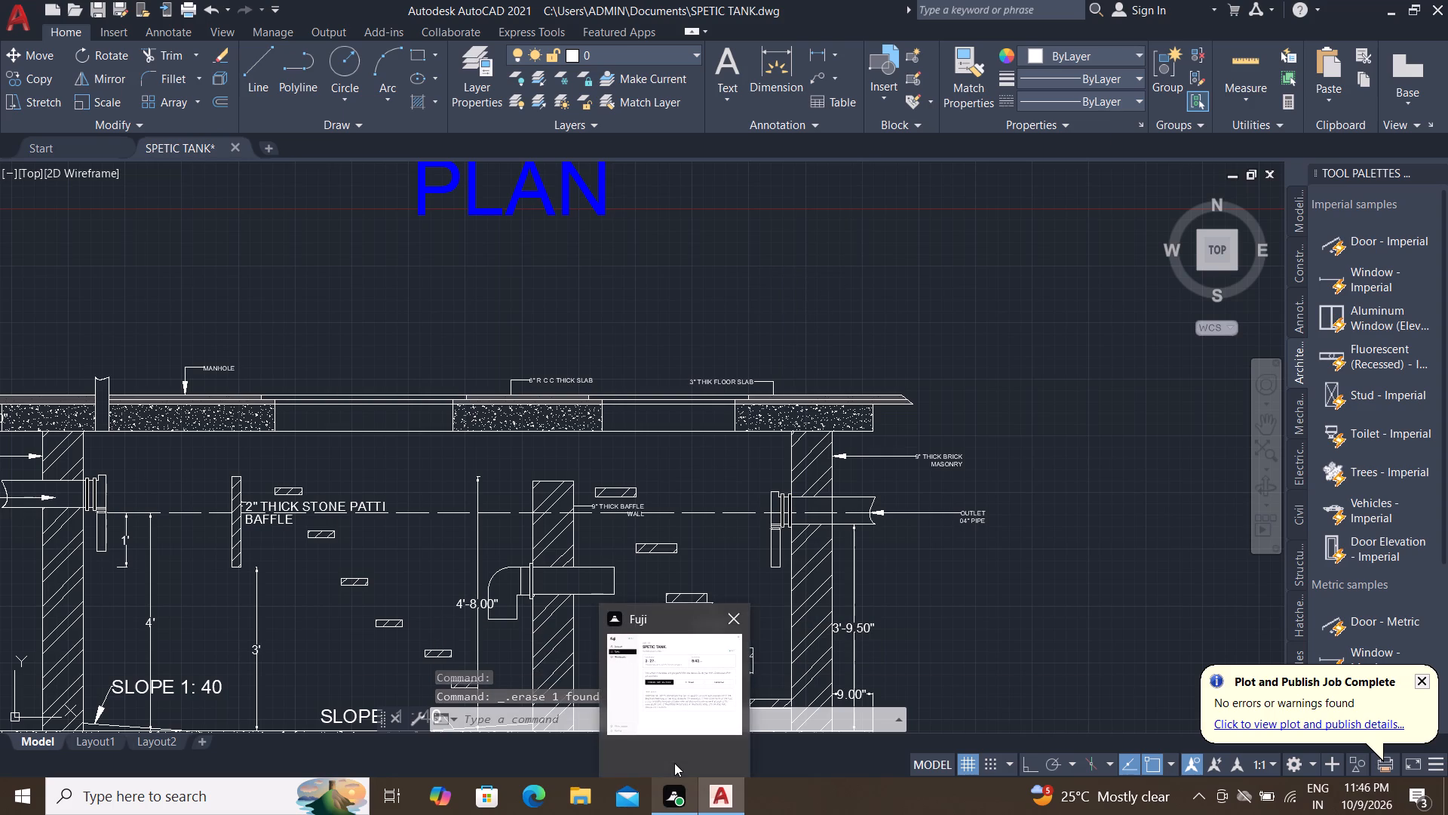
Delete the sloping floor line at the foot of the 9" baffle wall, beside the SLOPE 1 : 40 note.
middle_drag(446, 600, 614, 364)
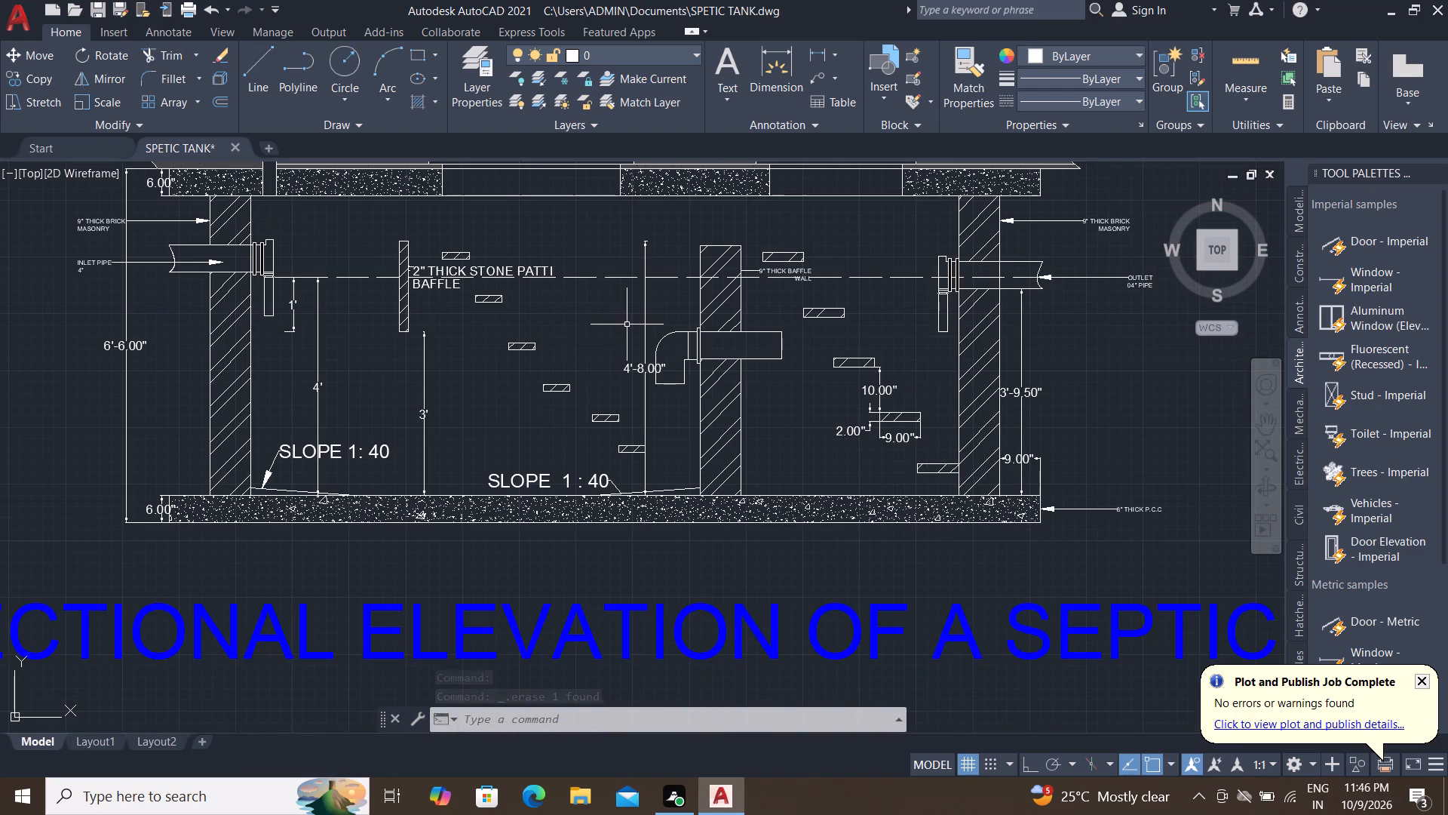
scroll(669, 410, up, 1)
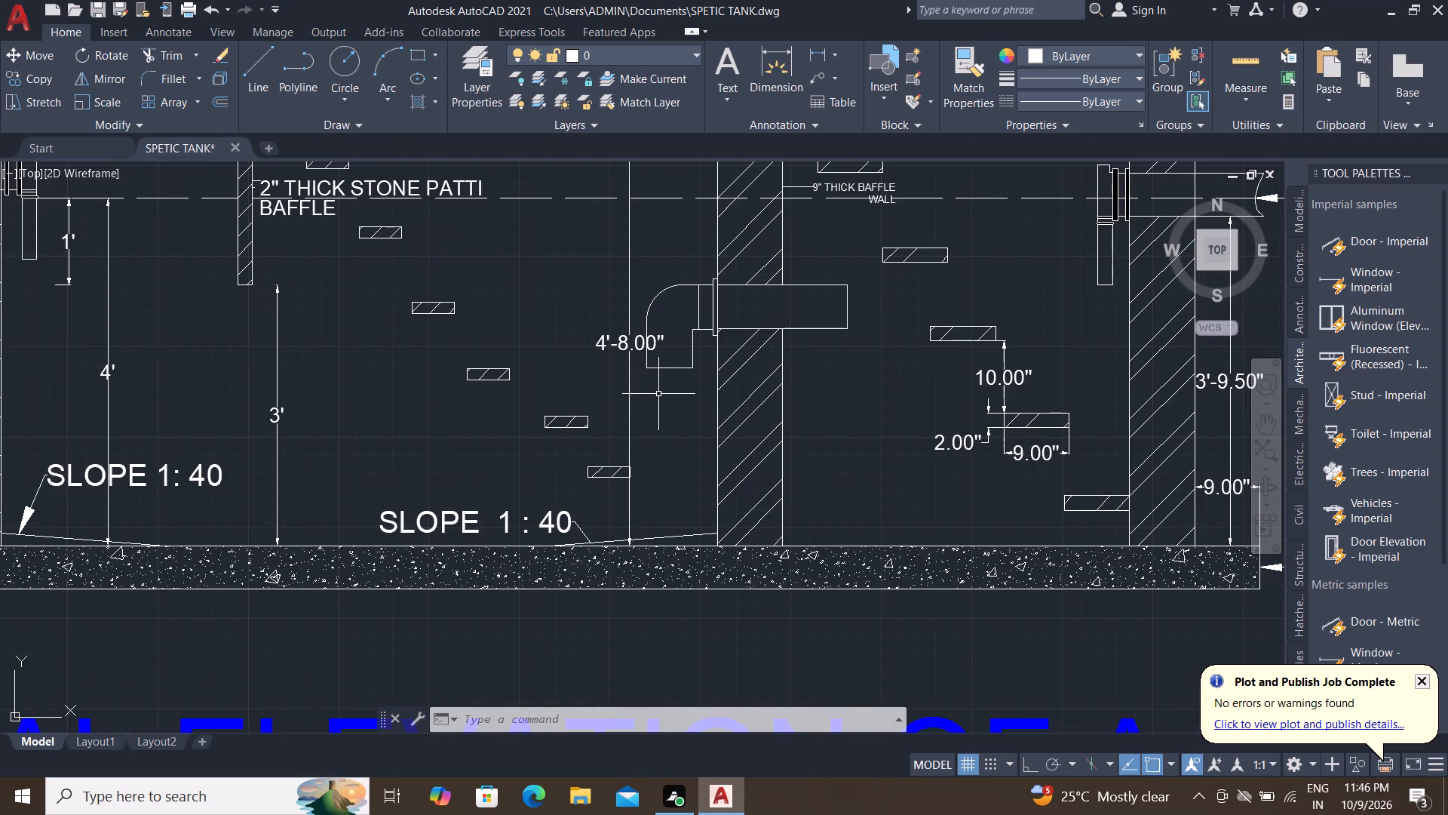
scroll(639, 540, up, 2)
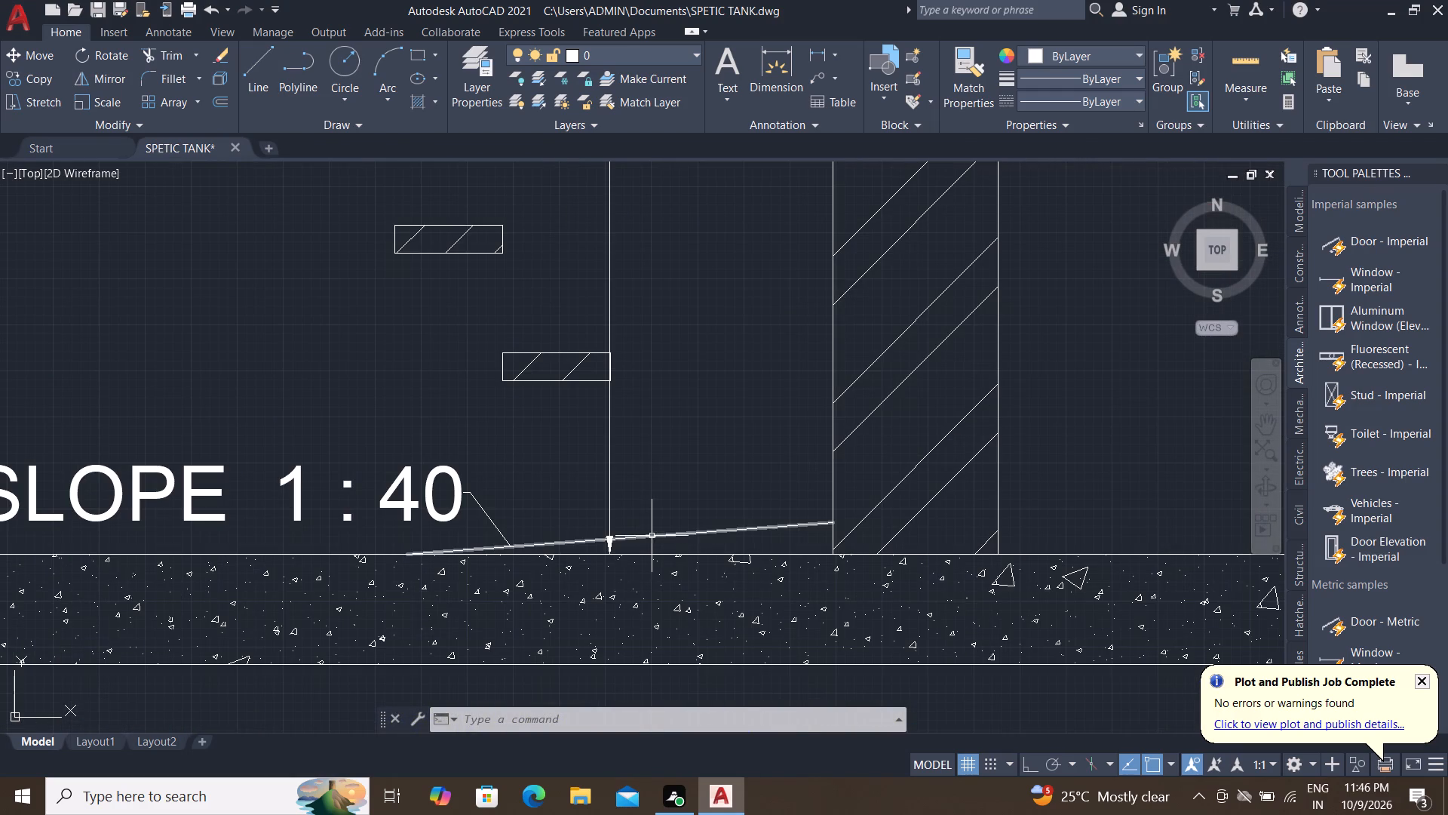
click(652, 531)
click(658, 536)
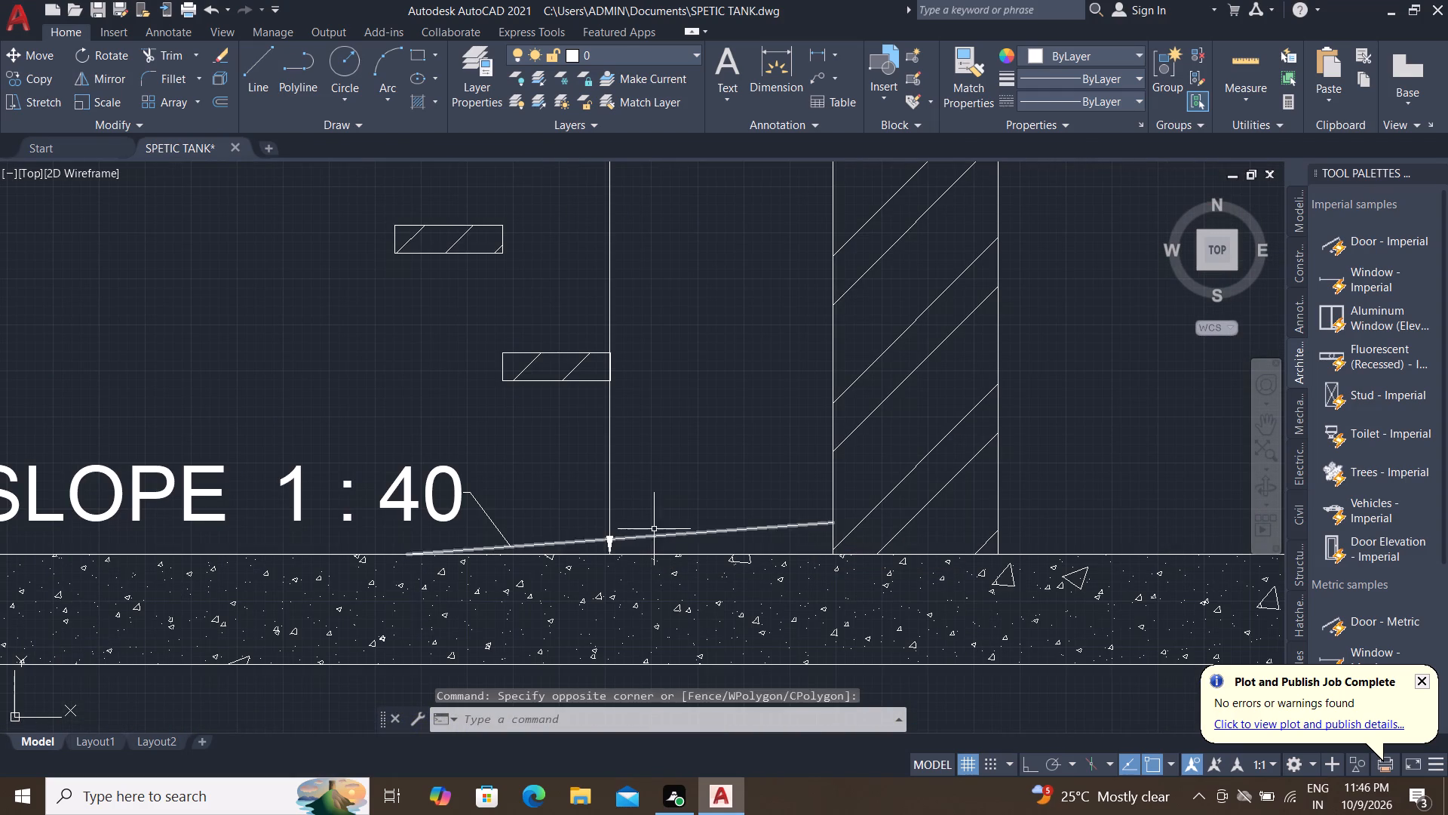
click(667, 536)
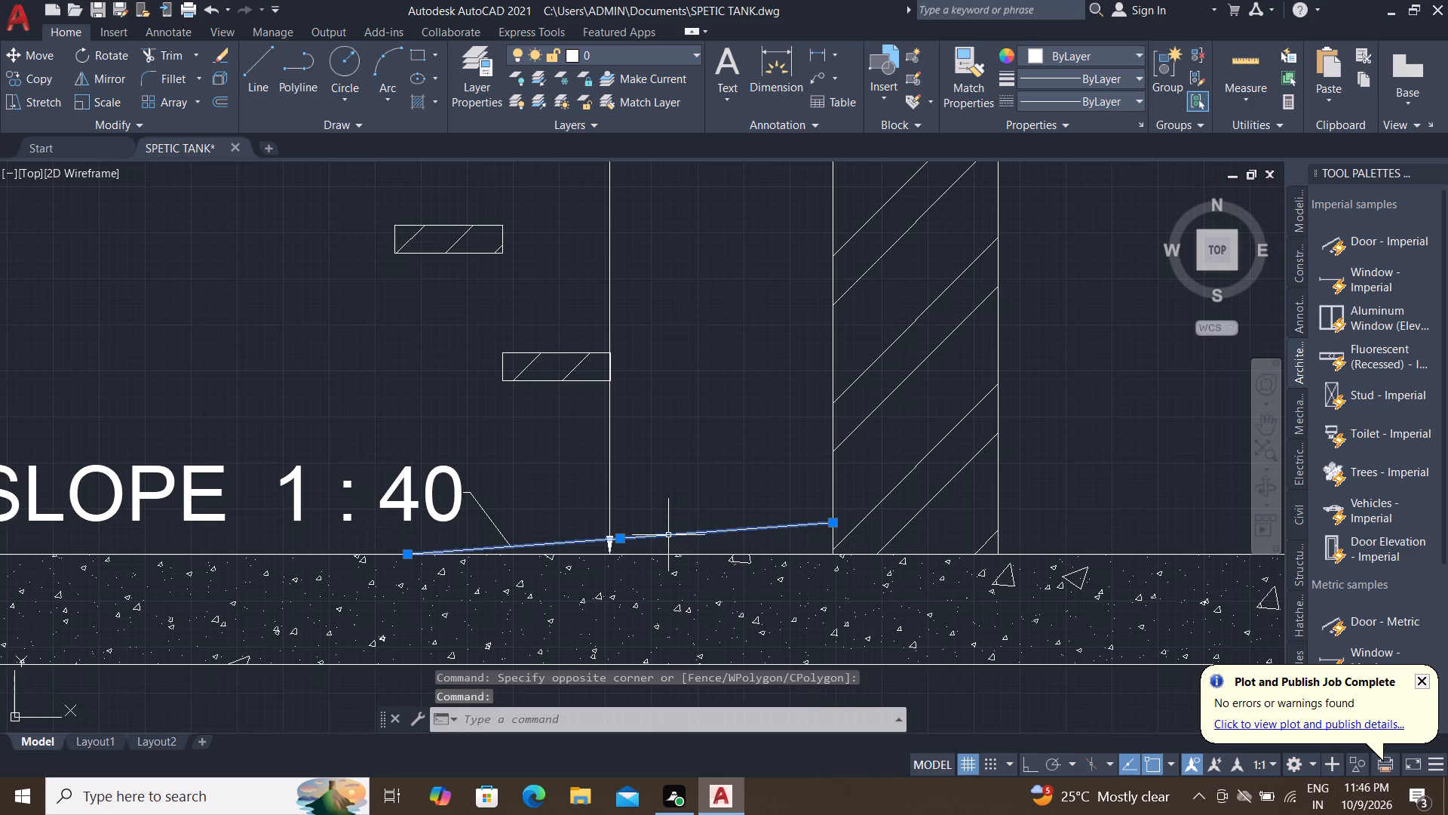
key(Delete)
Draw a sloping floor line about 1'-9.4" long from the bottom slab's top edge up to the baffle wall's left face.
scroll(675, 524, down, 1)
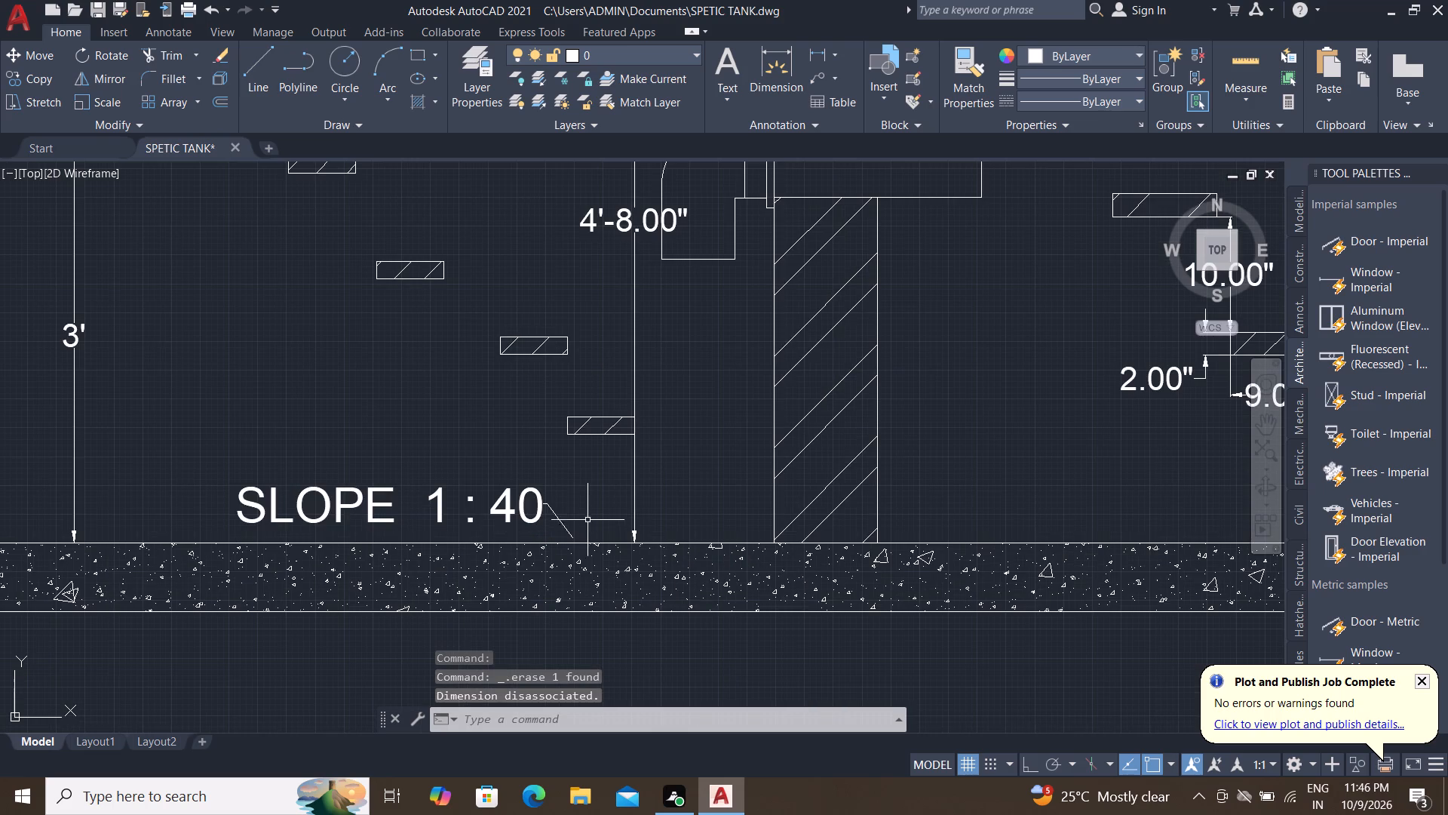
text(L)
key(space)
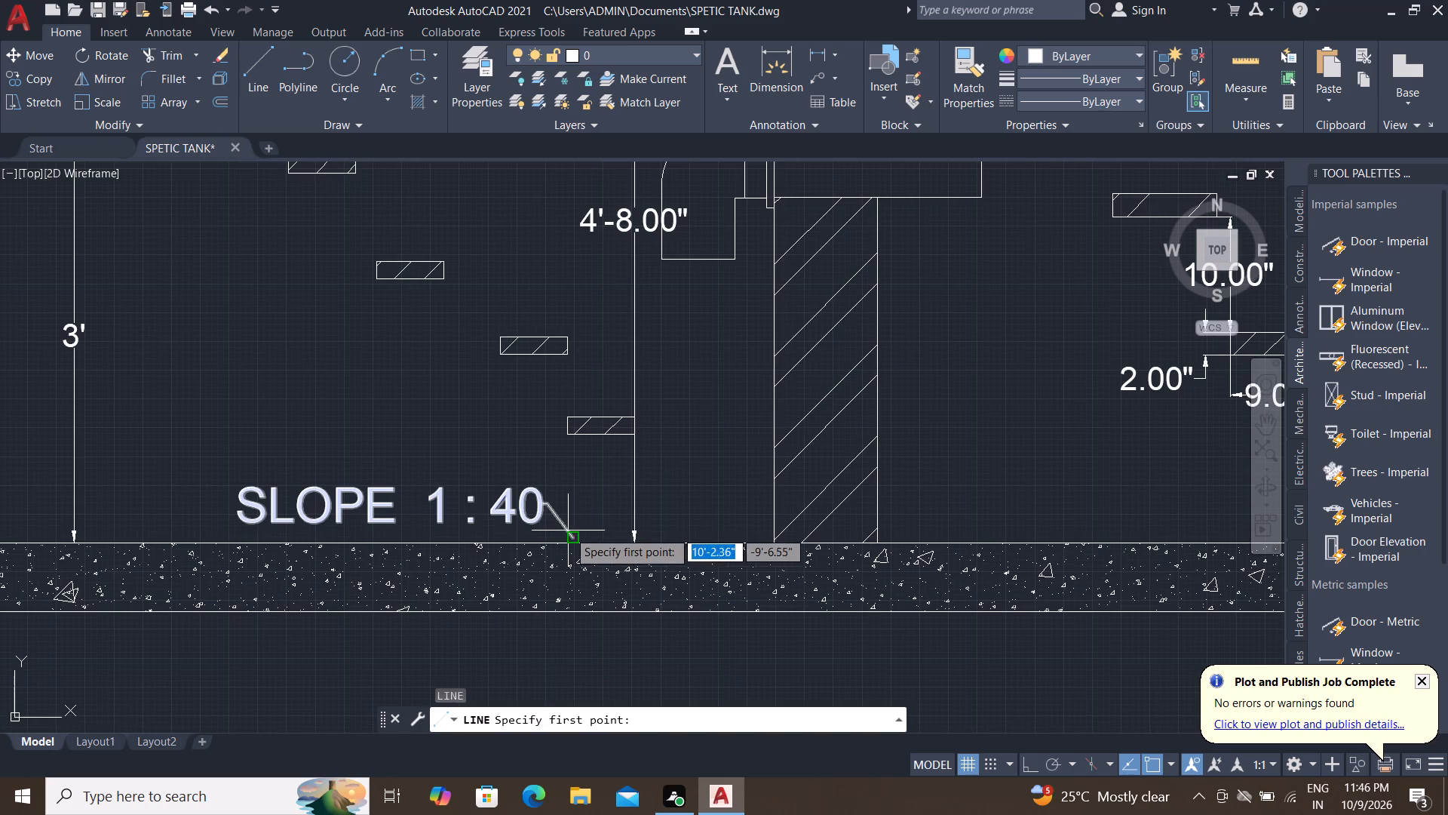
click(526, 540)
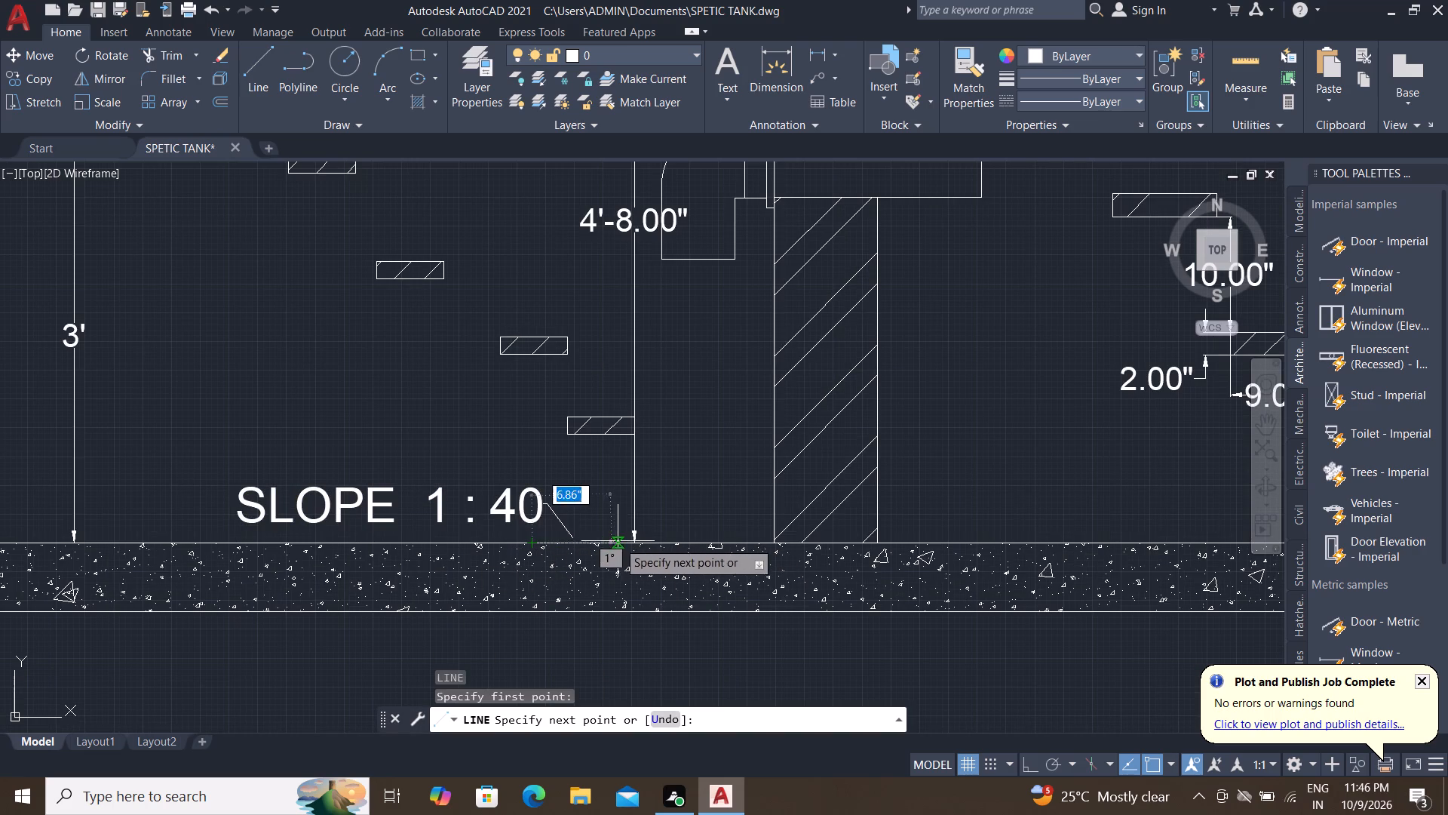
scroll(732, 528, up, 2)
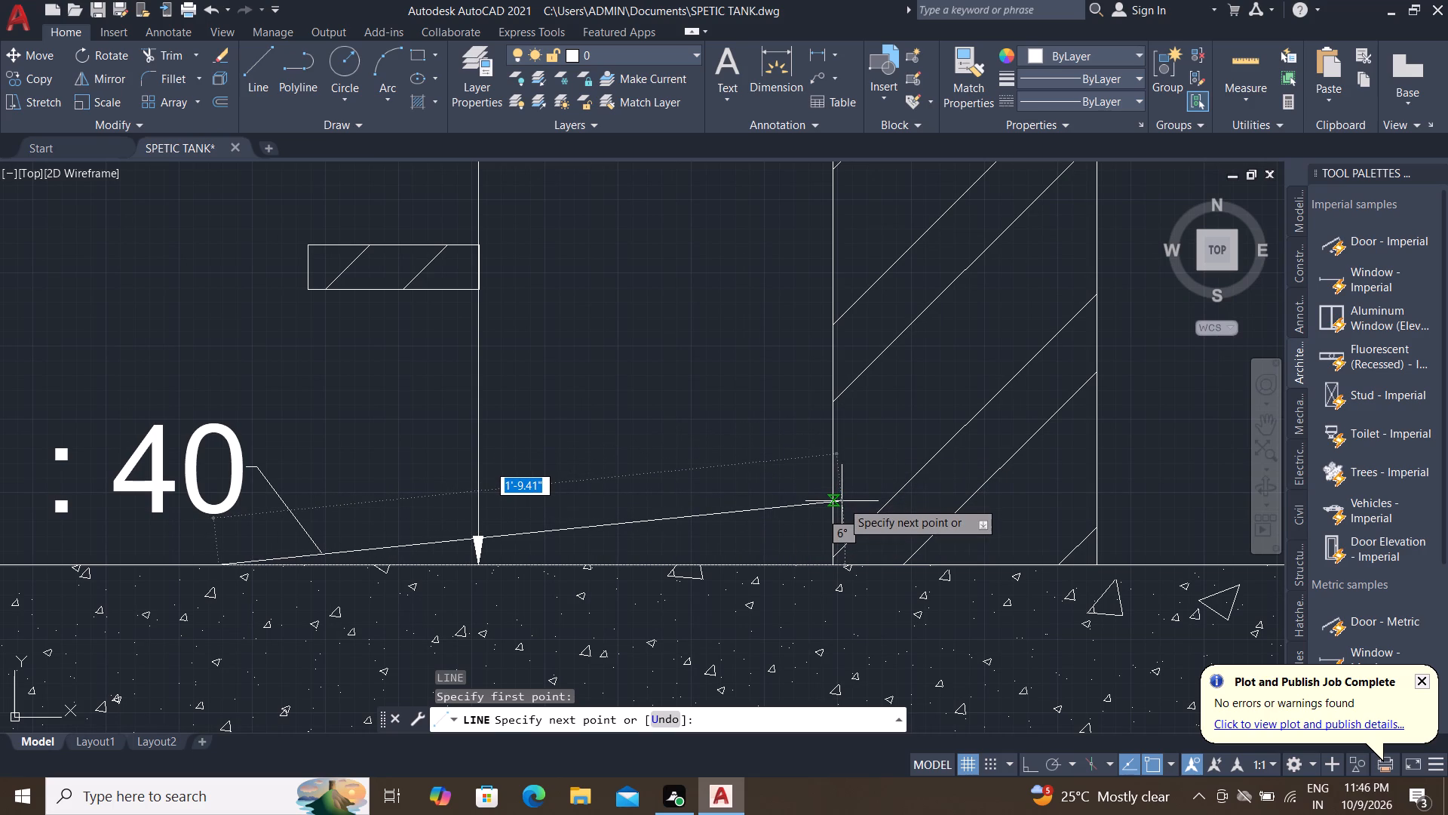
click(842, 501)
key(Escape)
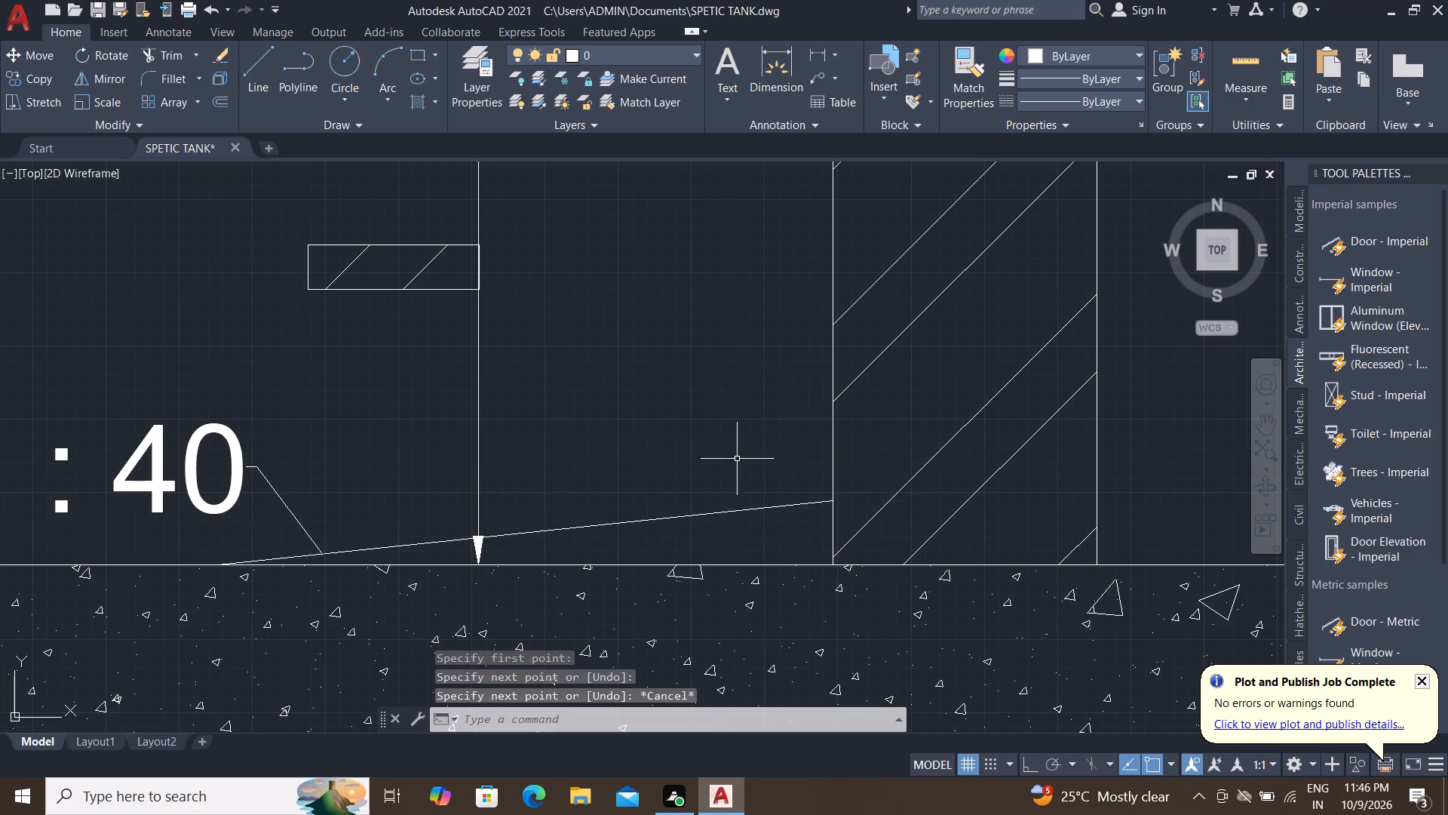
Examine the sectional elevation's floor slopes, slope notes and top slab leaders, checking their text and arrowheads.
scroll(744, 444, down, 4)
middle_drag(751, 440, 808, 455)
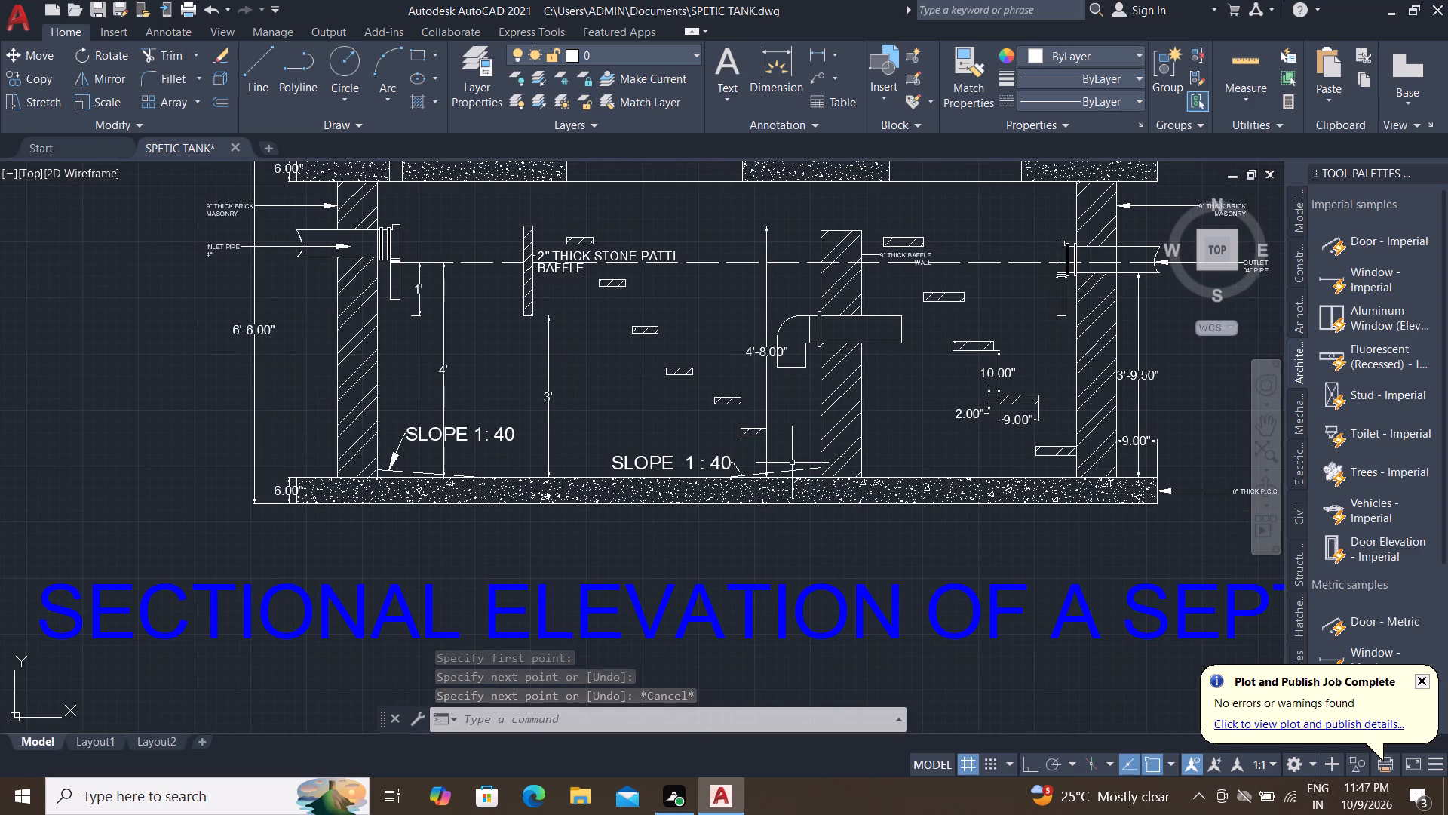
key(Escape)
key(Escape)
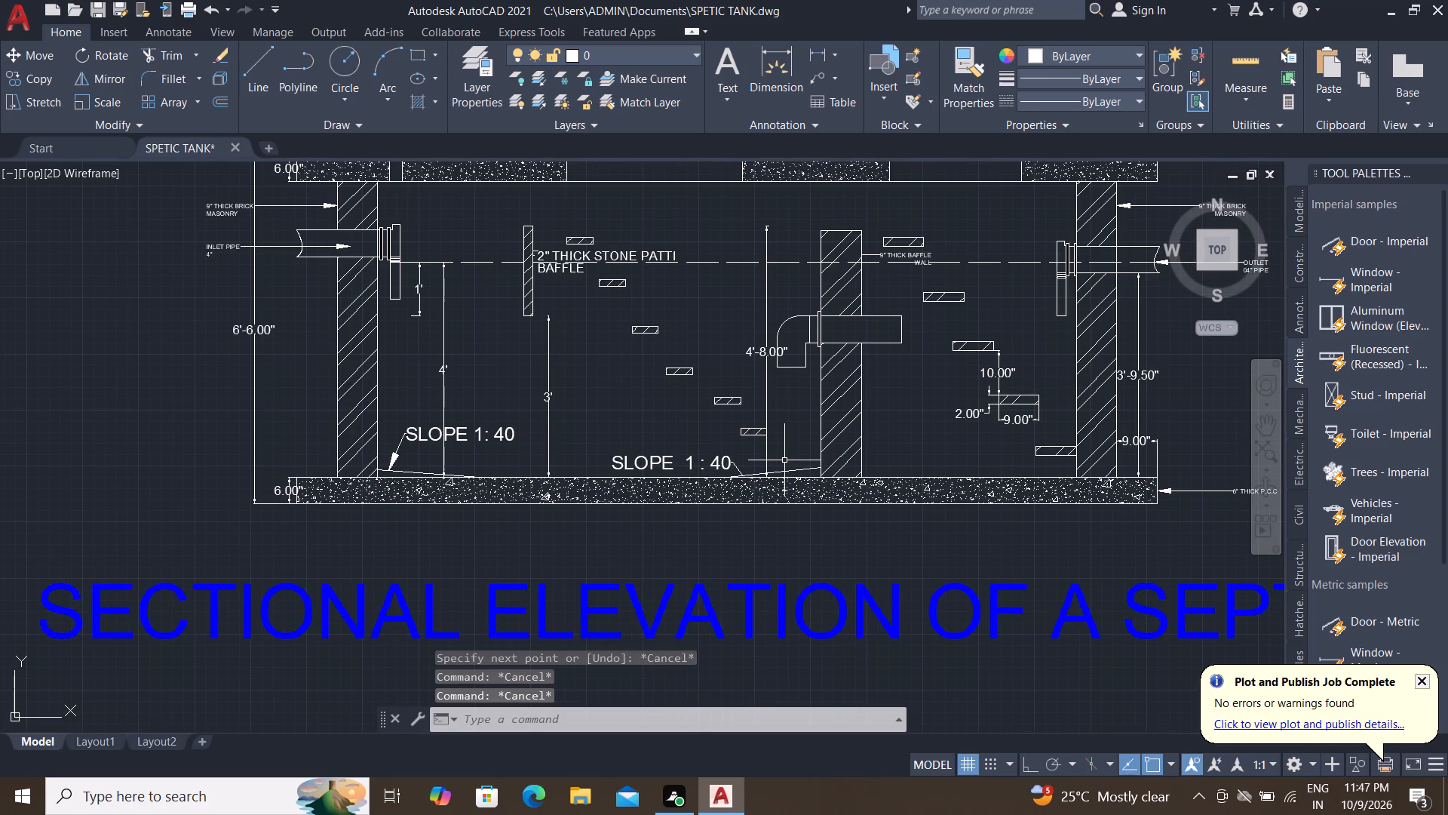
key(Escape)
key(Escape)
scroll(749, 475, down, 3)
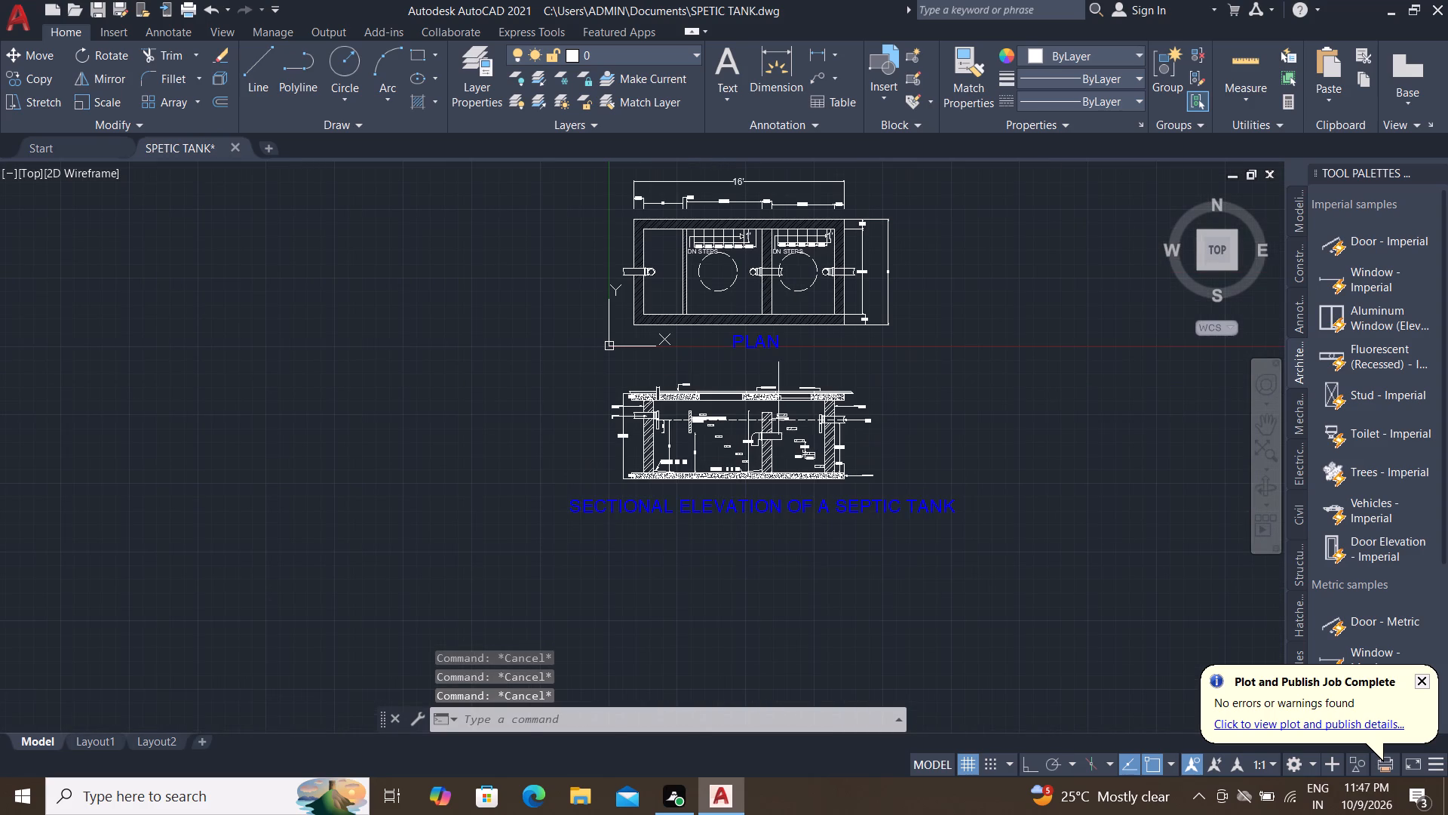
middle_drag(790, 377, 768, 403)
scroll(634, 533, up, 3)
scroll(689, 440, up, 2)
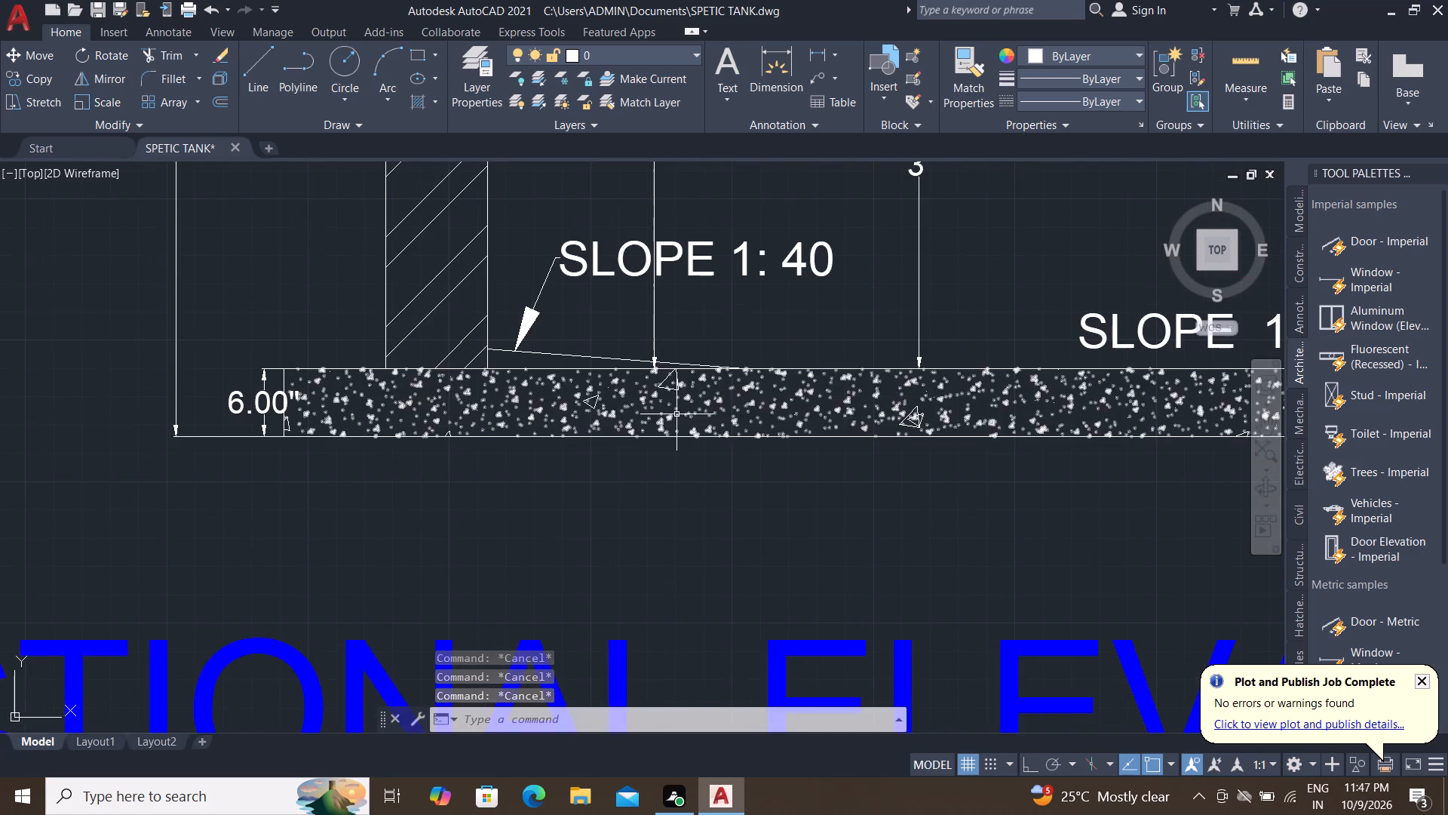
middle_drag(676, 414, 705, 610)
scroll(683, 436, up, 1)
middle_drag(648, 364, 704, 556)
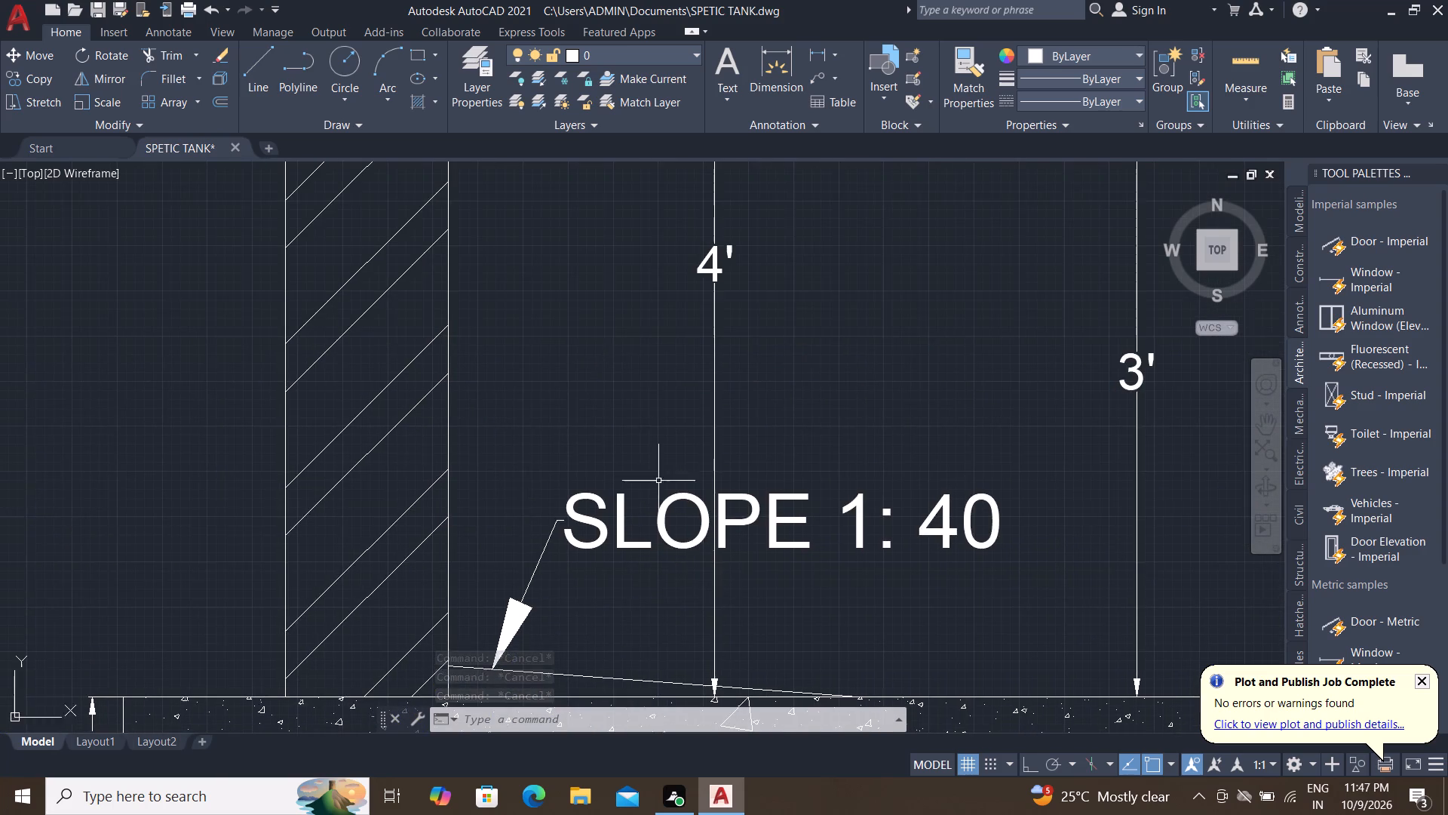
scroll(660, 478, down, 1)
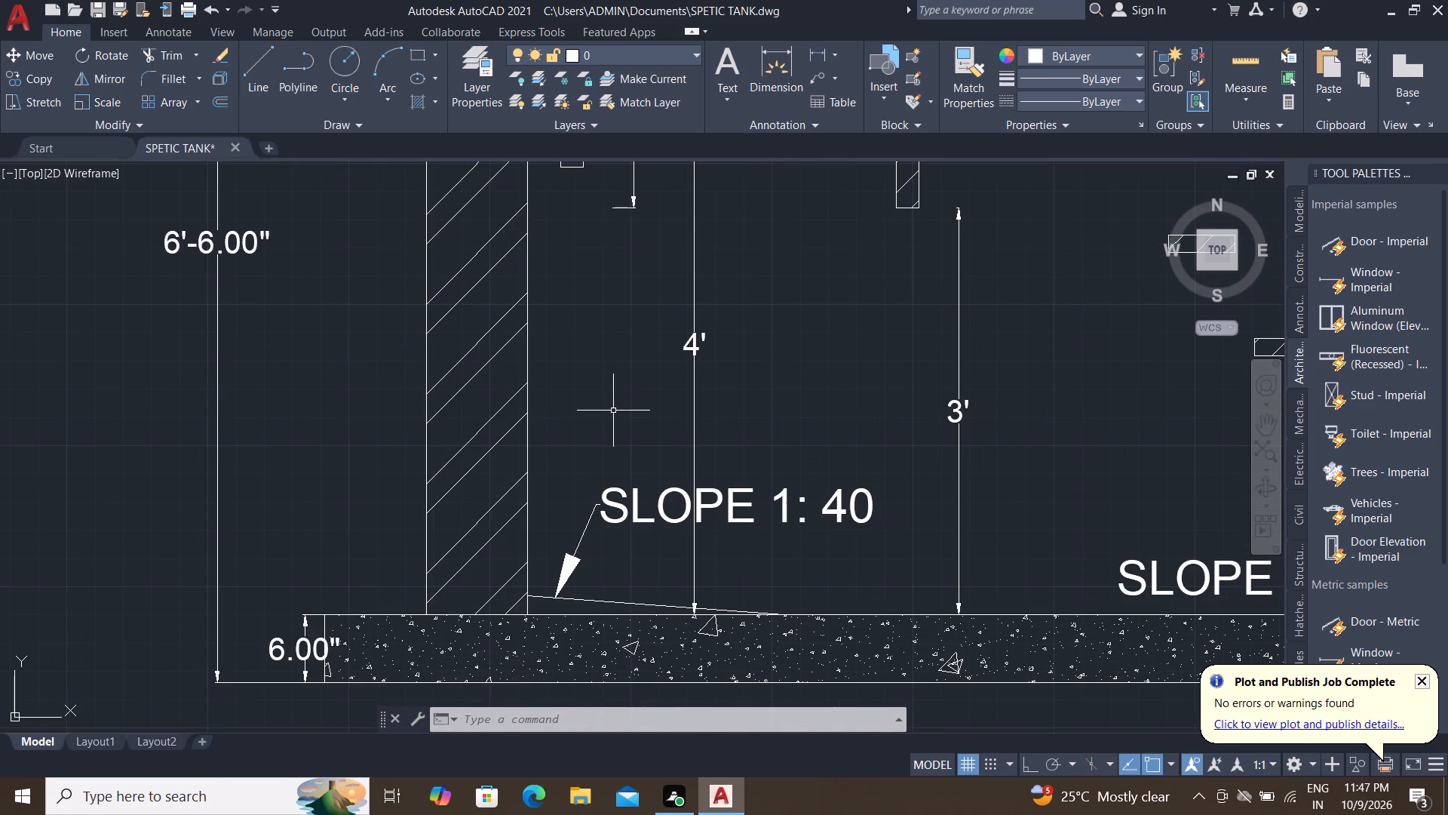
middle_drag(615, 409, 673, 586)
middle_drag(664, 551, 579, 587)
scroll(595, 583, down, 2)
middle_drag(607, 589, 571, 586)
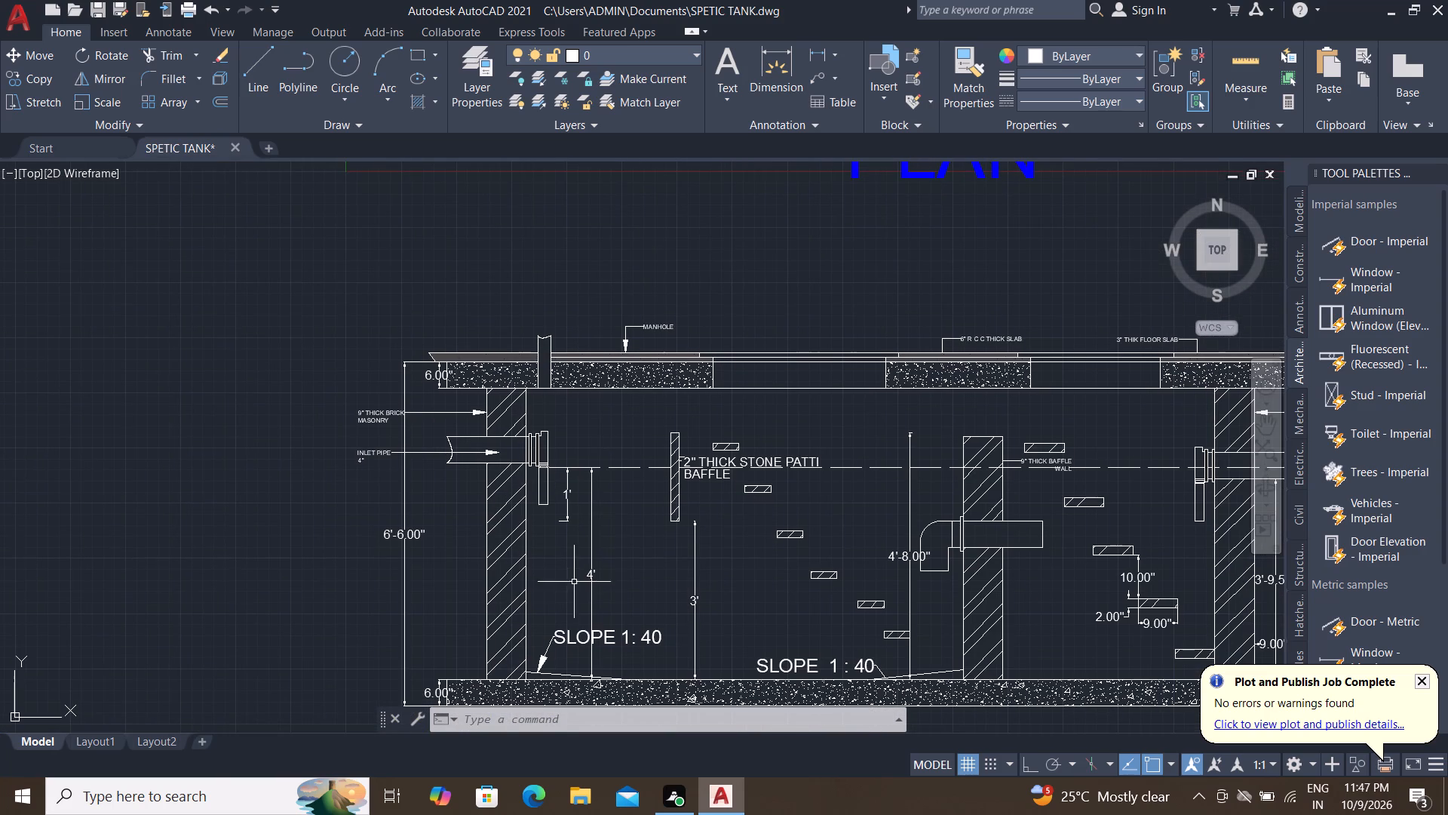
scroll(624, 328, up, 2)
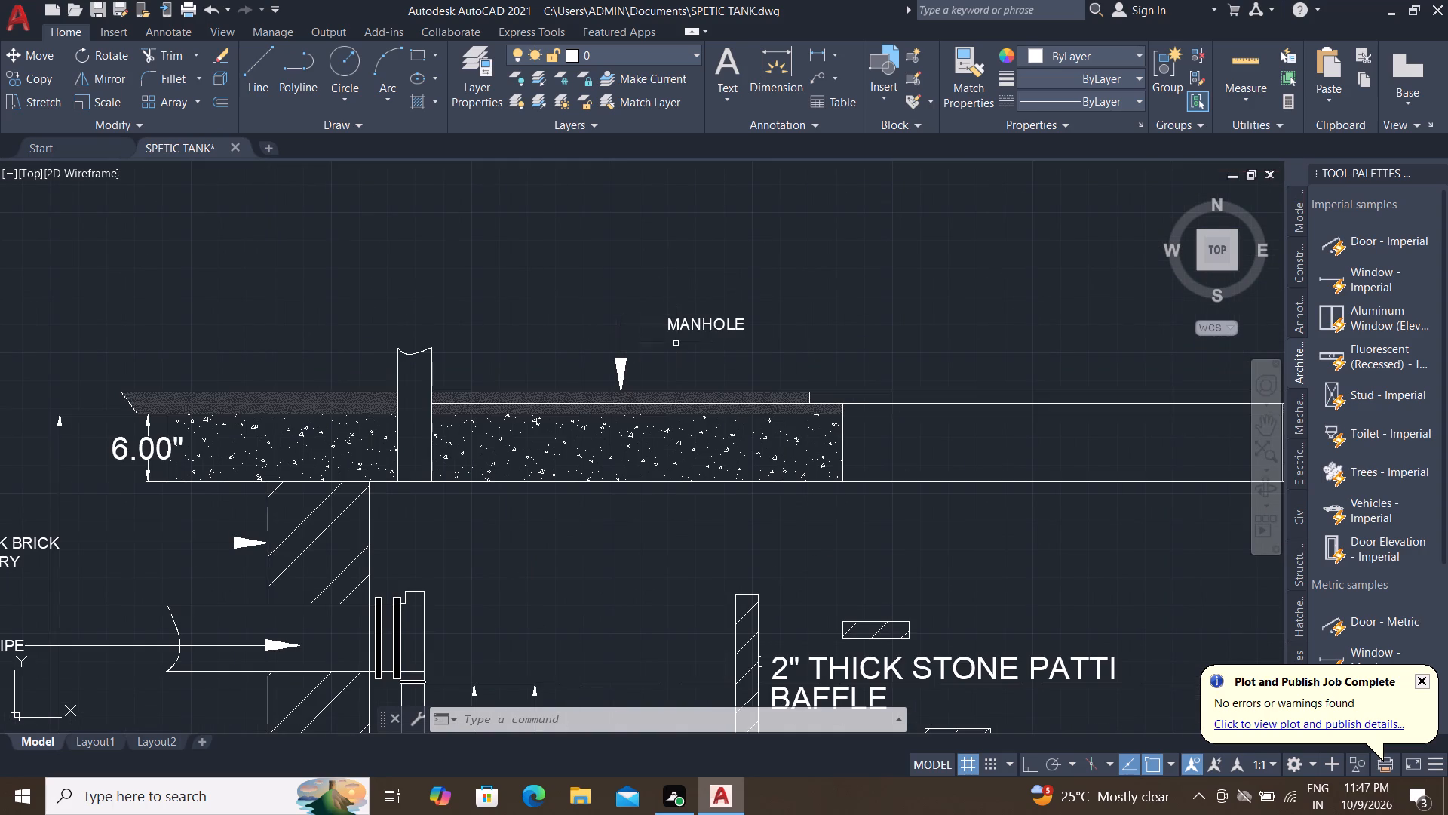
scroll(680, 340, up, 1)
scroll(680, 331, down, 2)
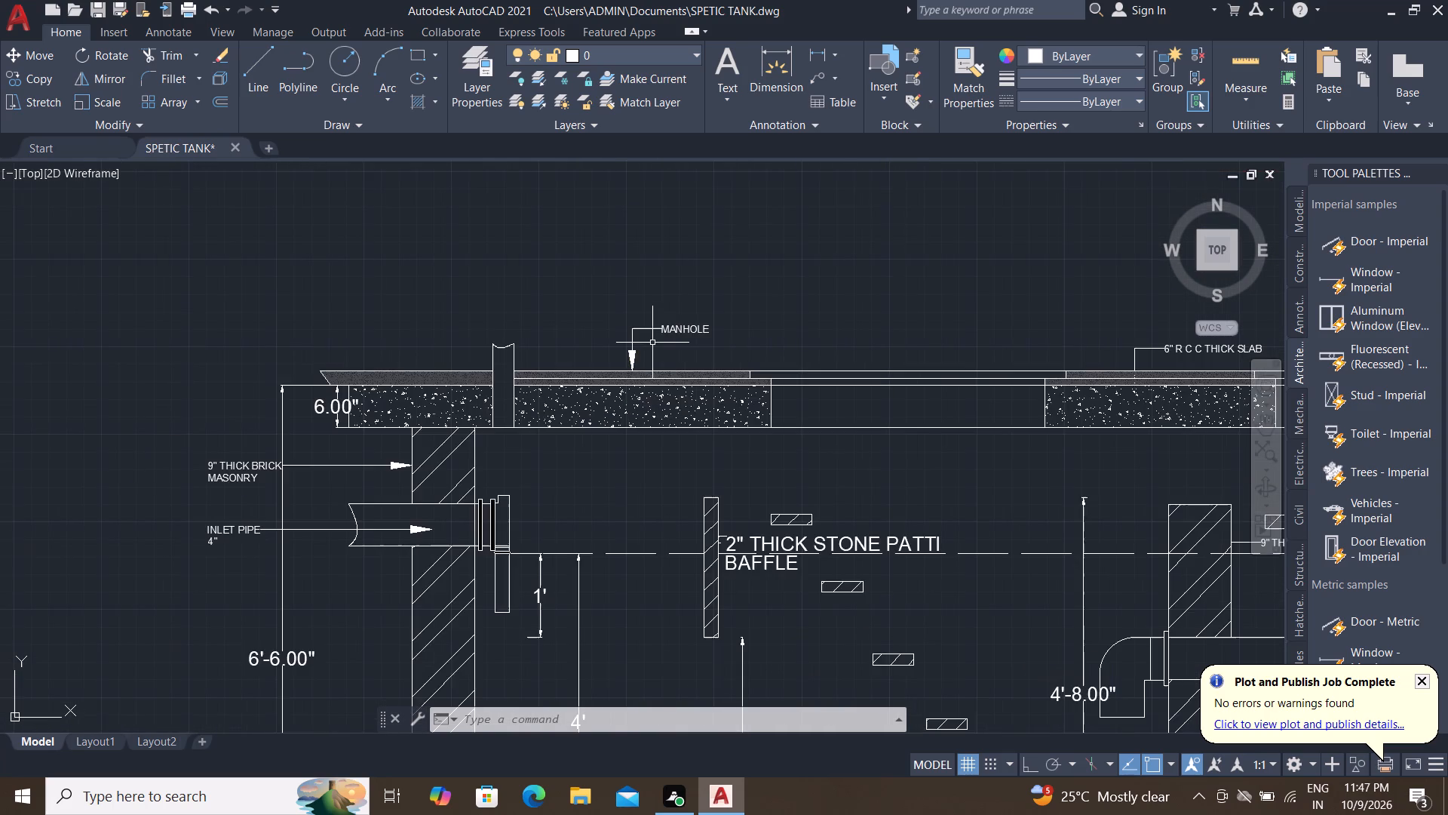
scroll(652, 343, down, 2)
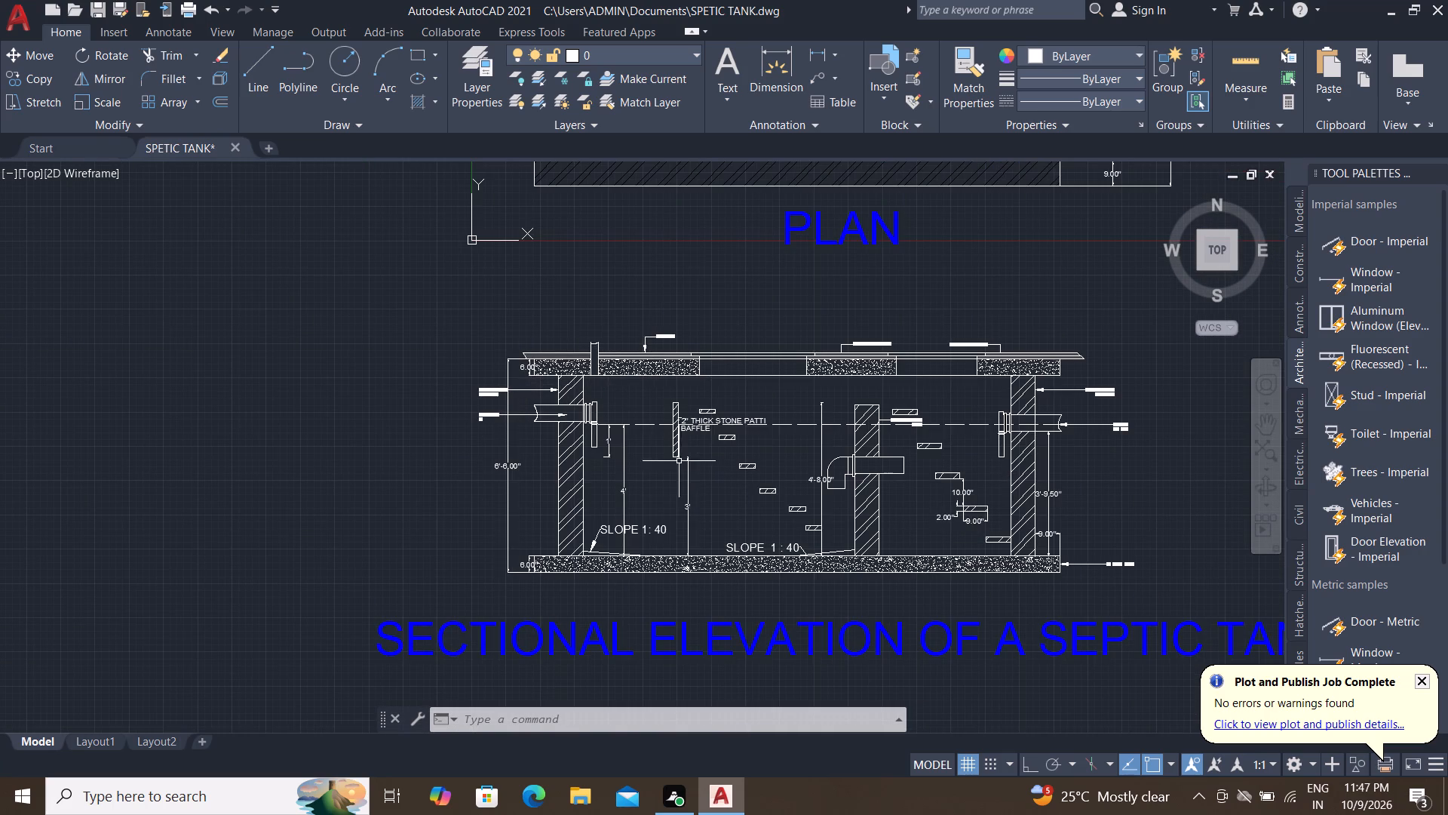
scroll(631, 537, up, 2)
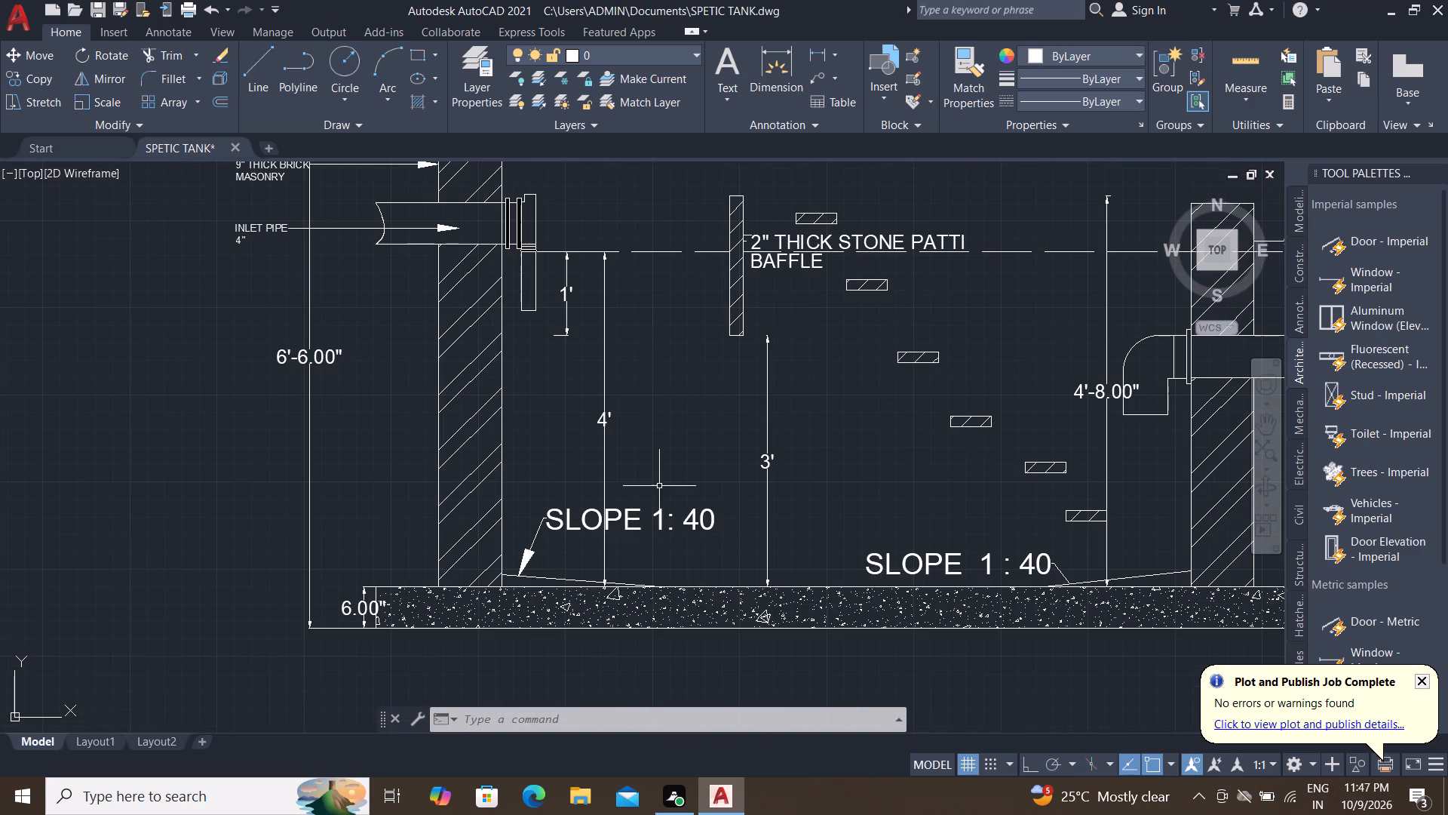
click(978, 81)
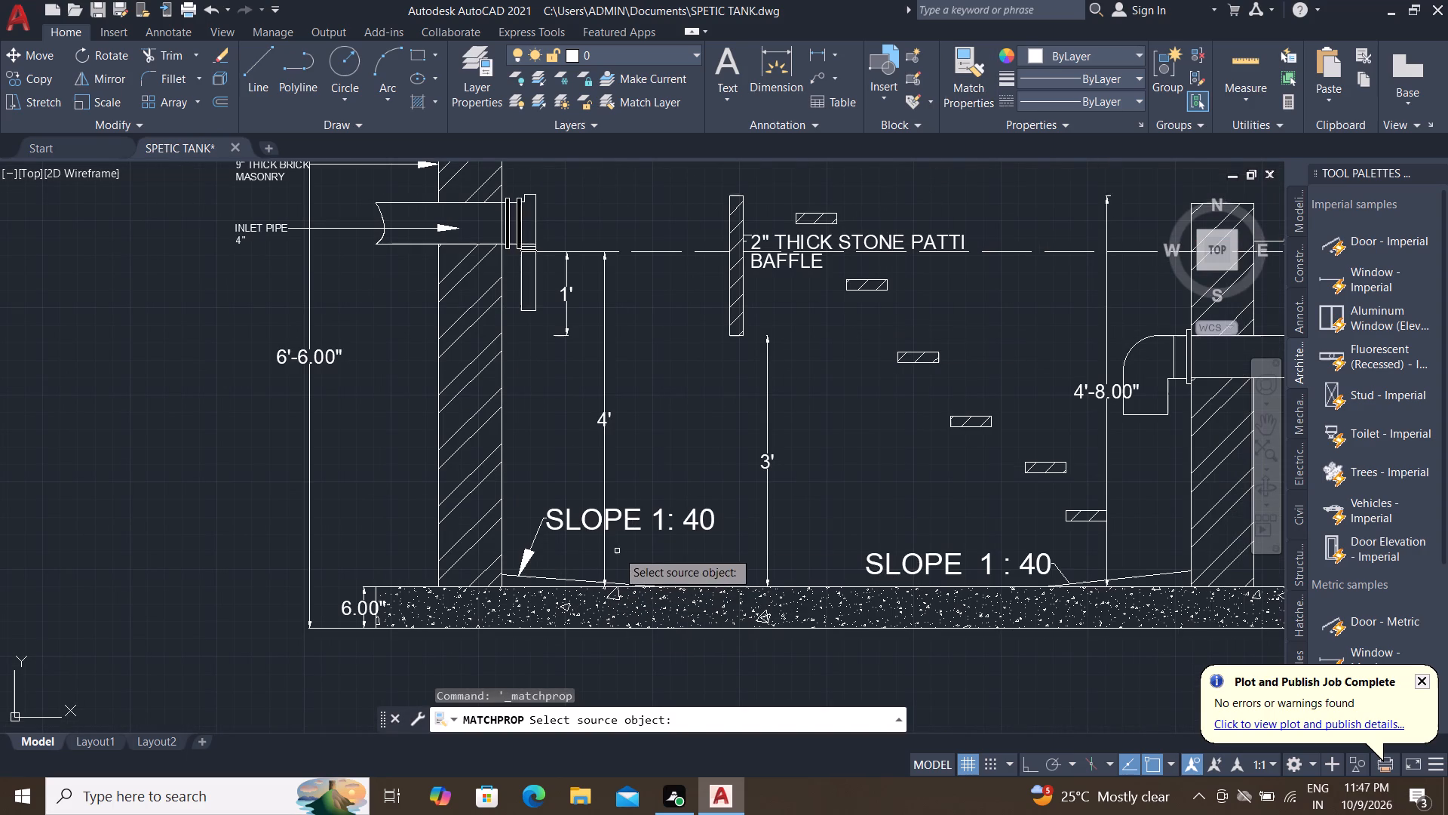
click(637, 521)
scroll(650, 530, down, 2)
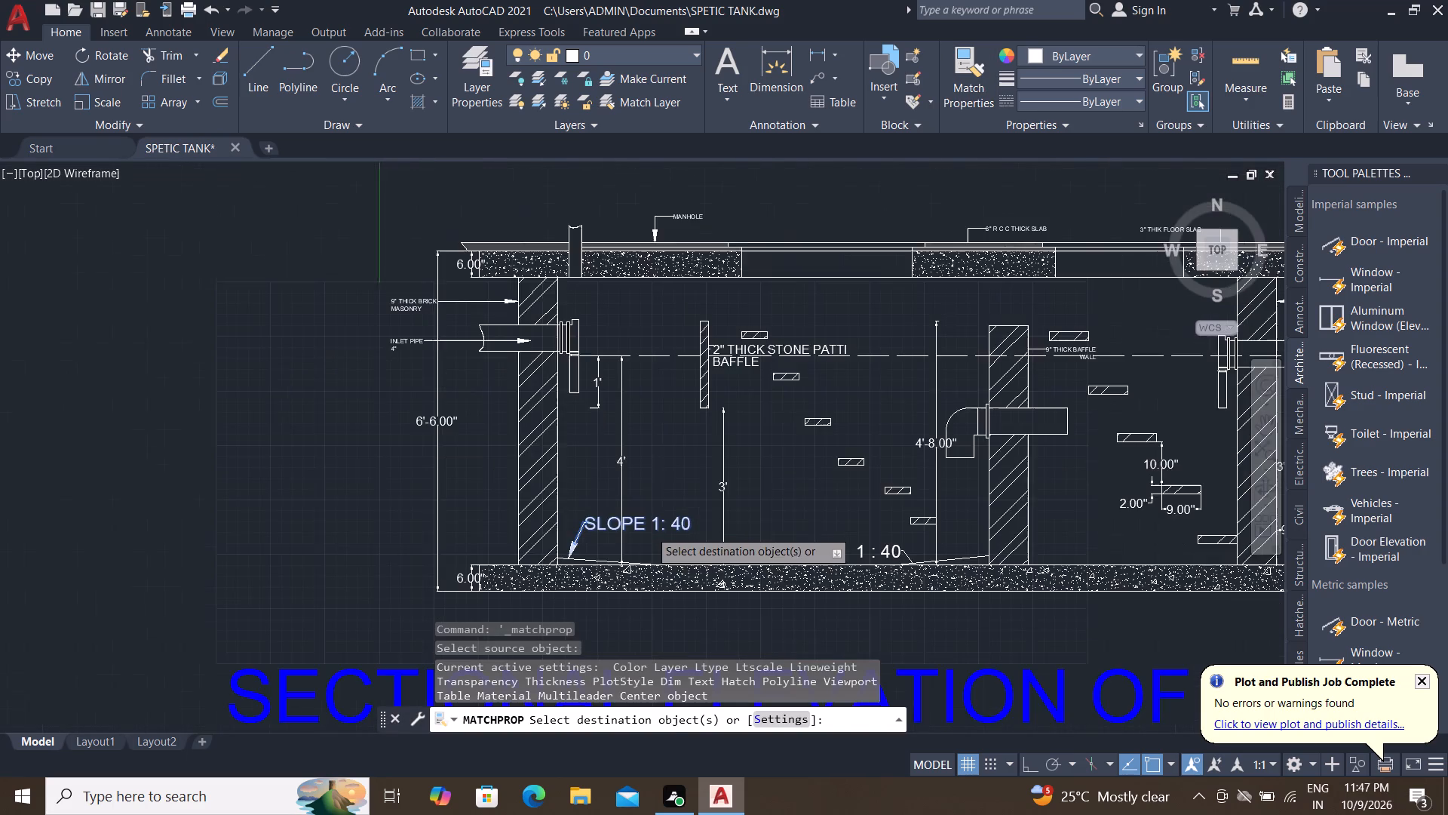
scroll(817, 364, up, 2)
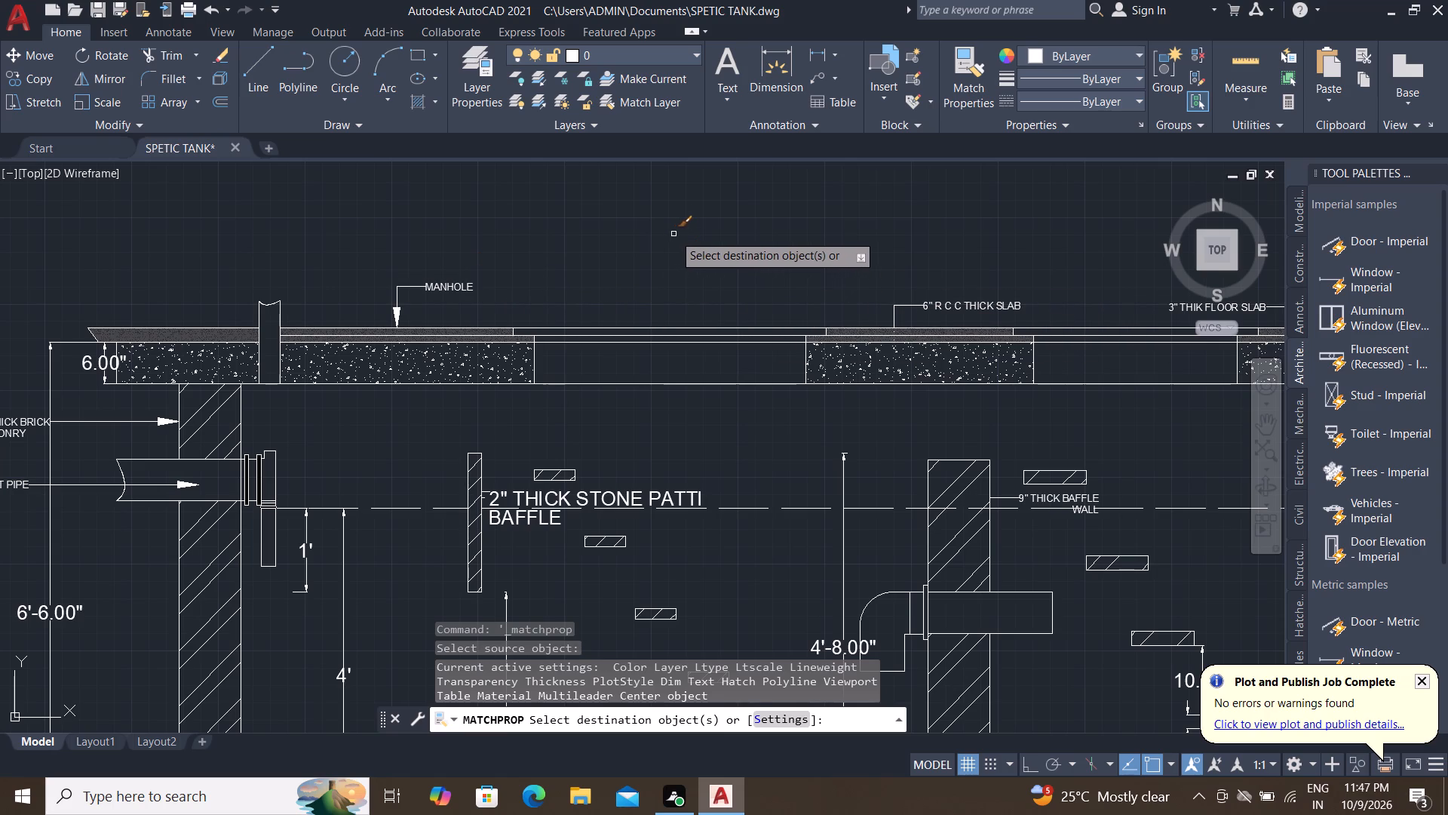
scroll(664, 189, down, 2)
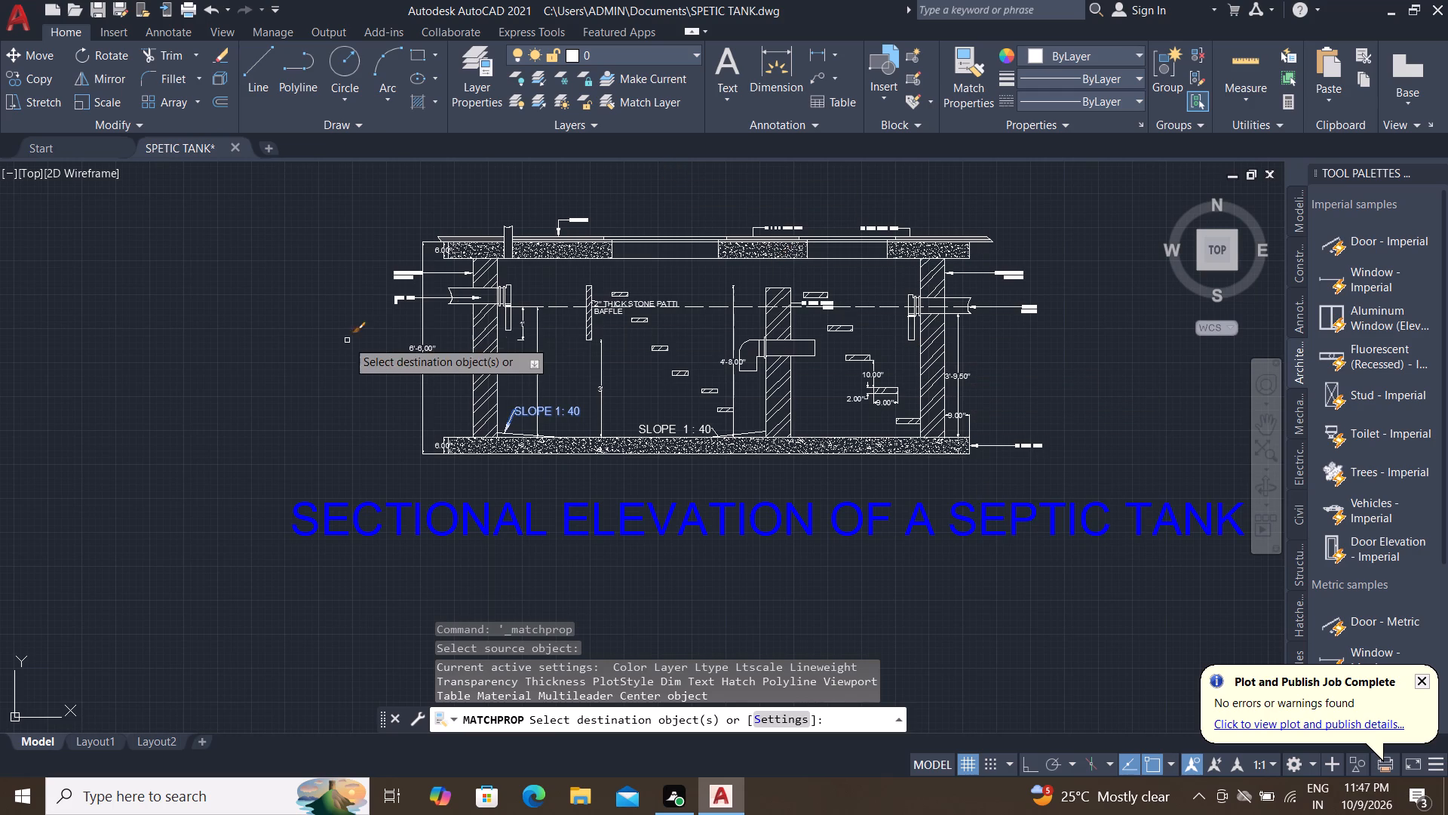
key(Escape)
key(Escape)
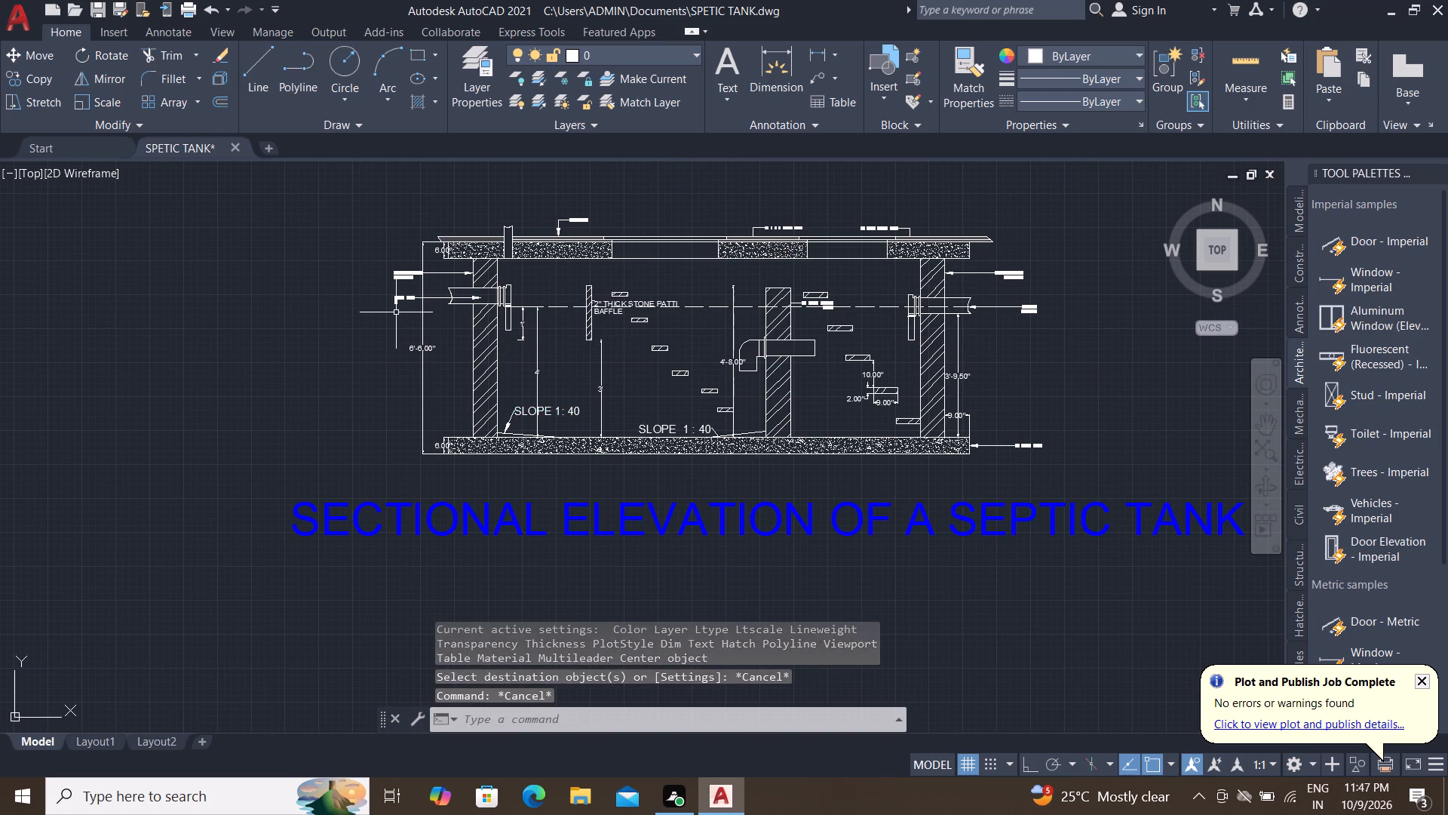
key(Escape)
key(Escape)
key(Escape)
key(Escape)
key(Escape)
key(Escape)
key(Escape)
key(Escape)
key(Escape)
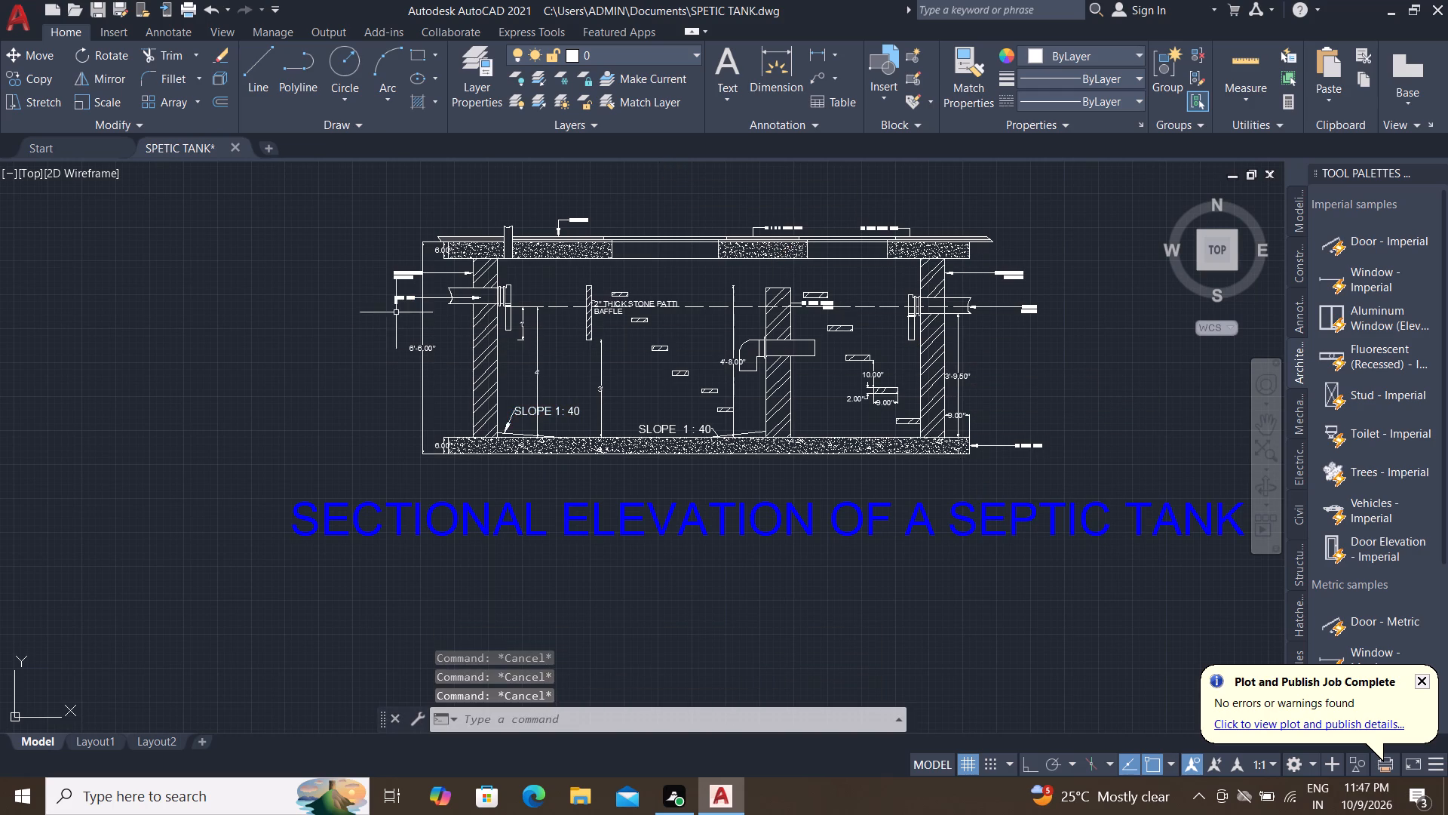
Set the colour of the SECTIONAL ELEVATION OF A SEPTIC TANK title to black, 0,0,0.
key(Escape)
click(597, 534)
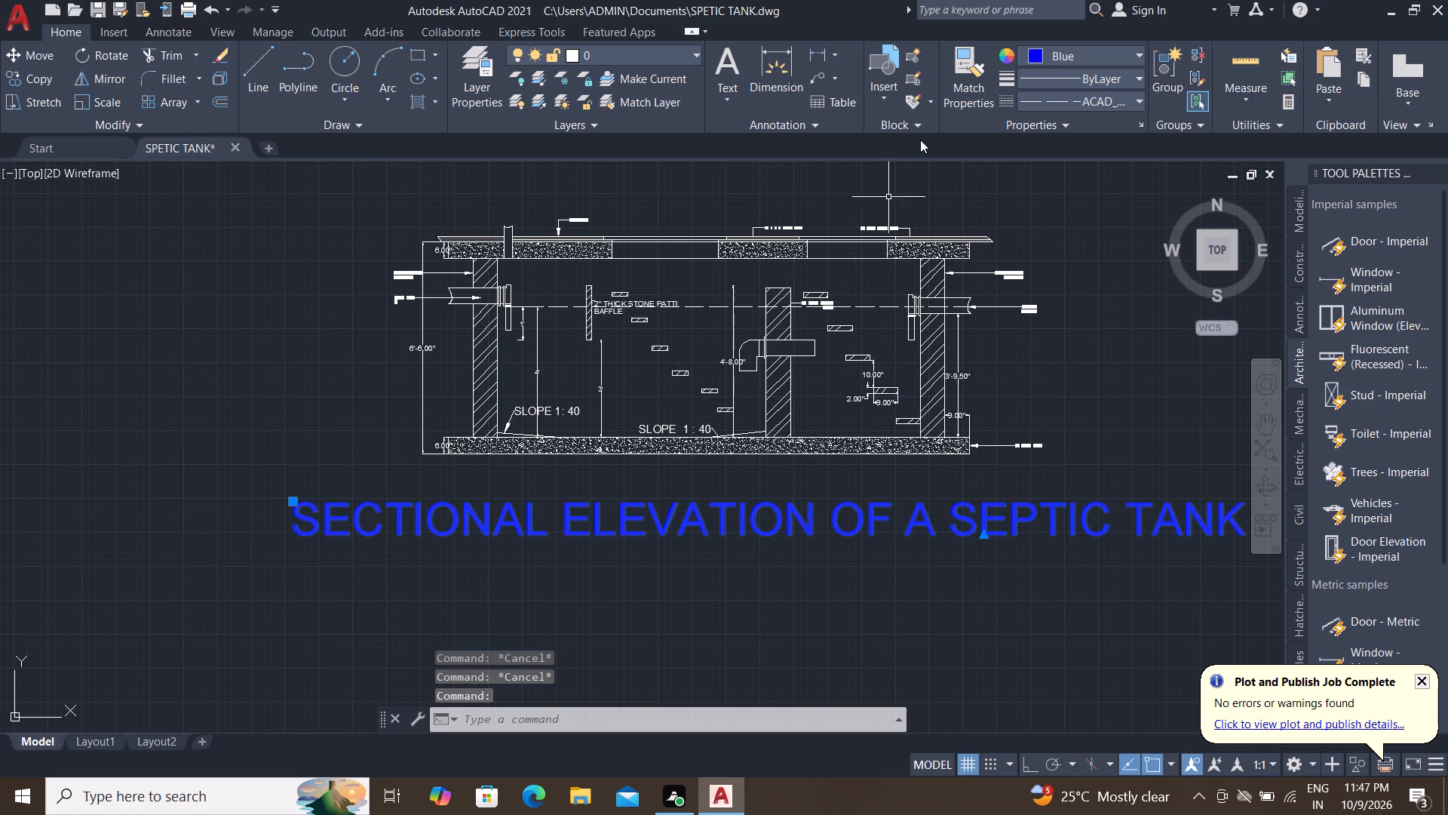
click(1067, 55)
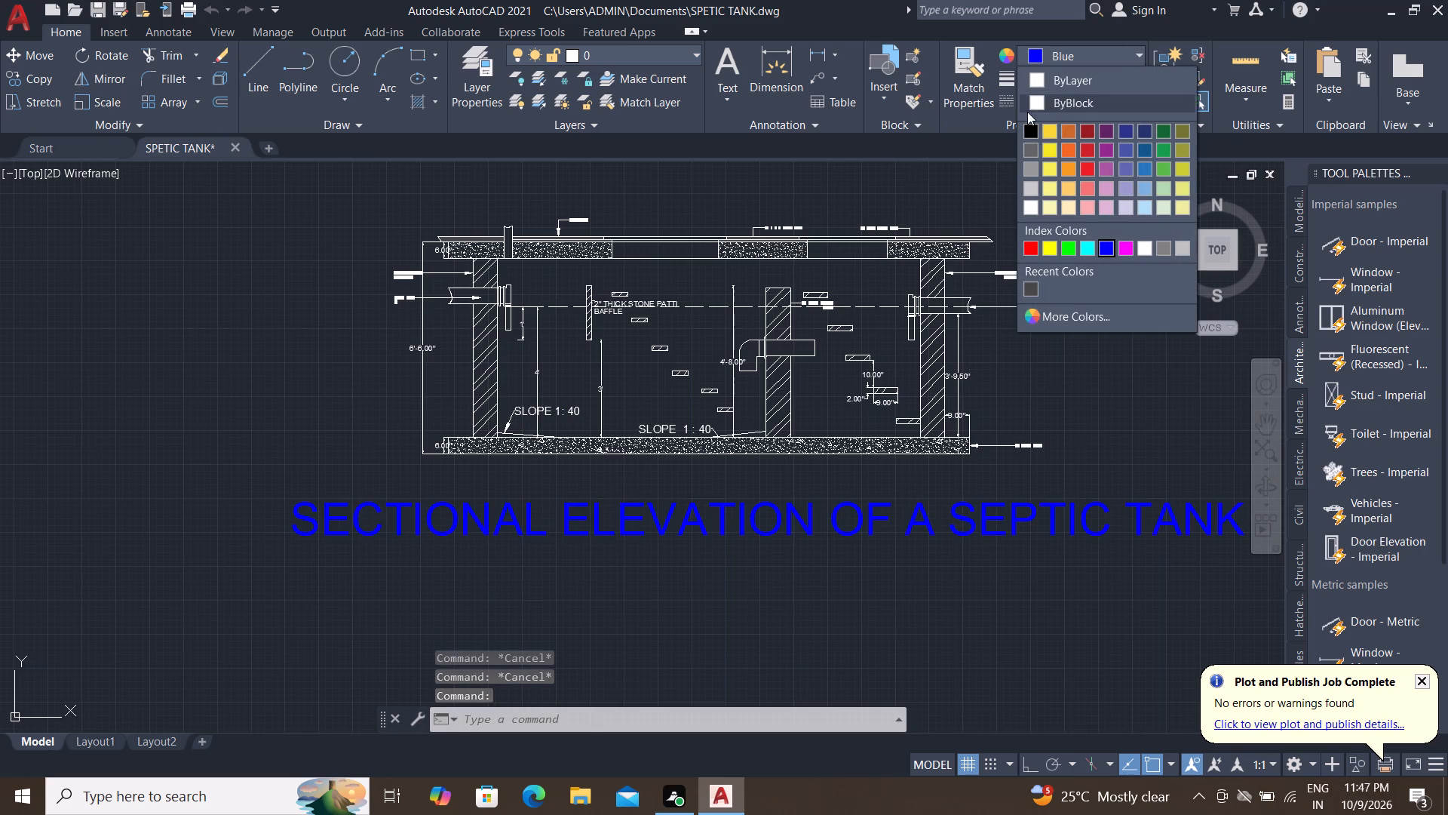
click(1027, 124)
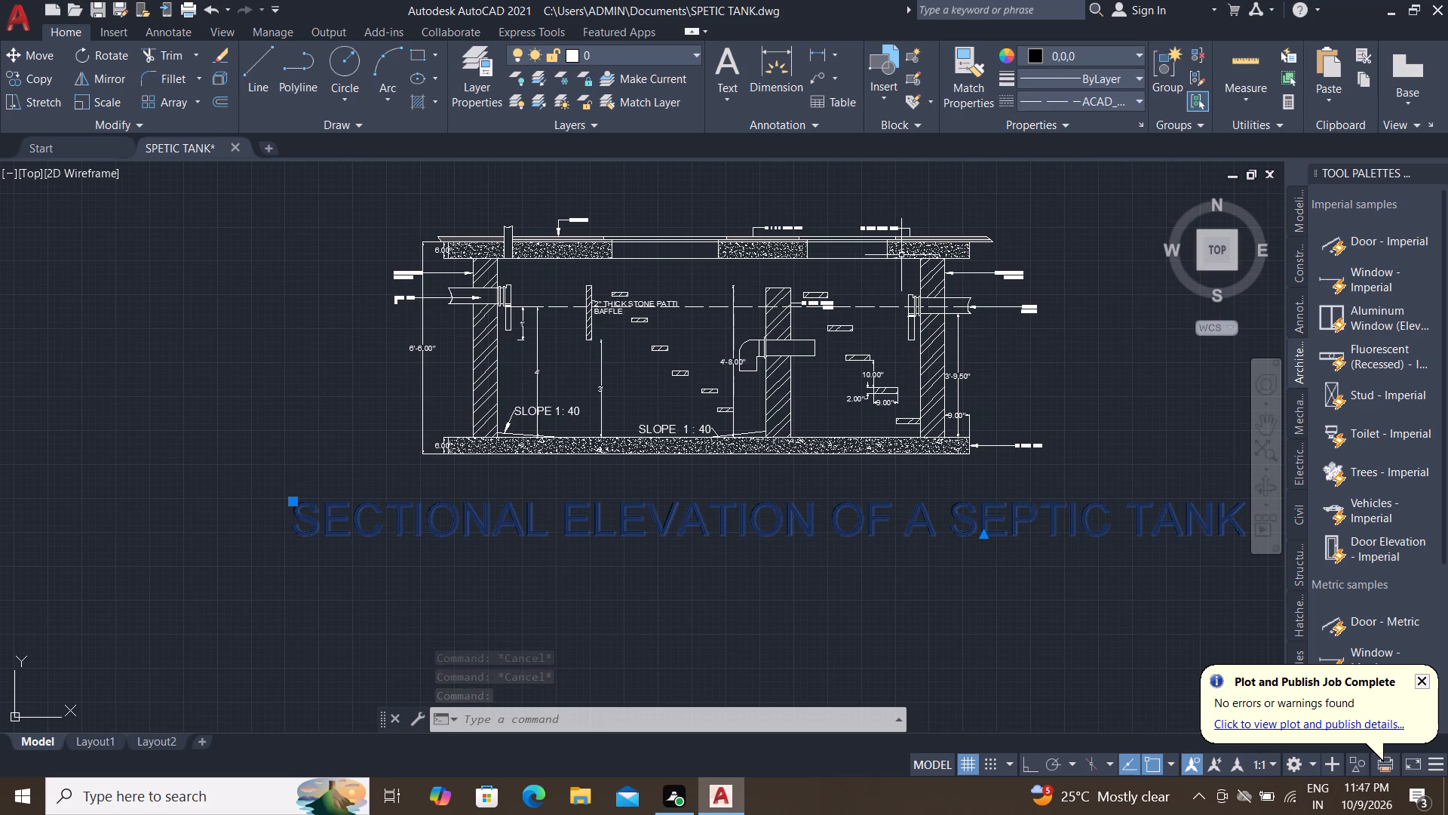
Set the MANHOLE leader and the SECTIONAL ELEVATION OF A SEPTIC TANK title to yellow, colour 248,215,49.
scroll(568, 217, up, 2)
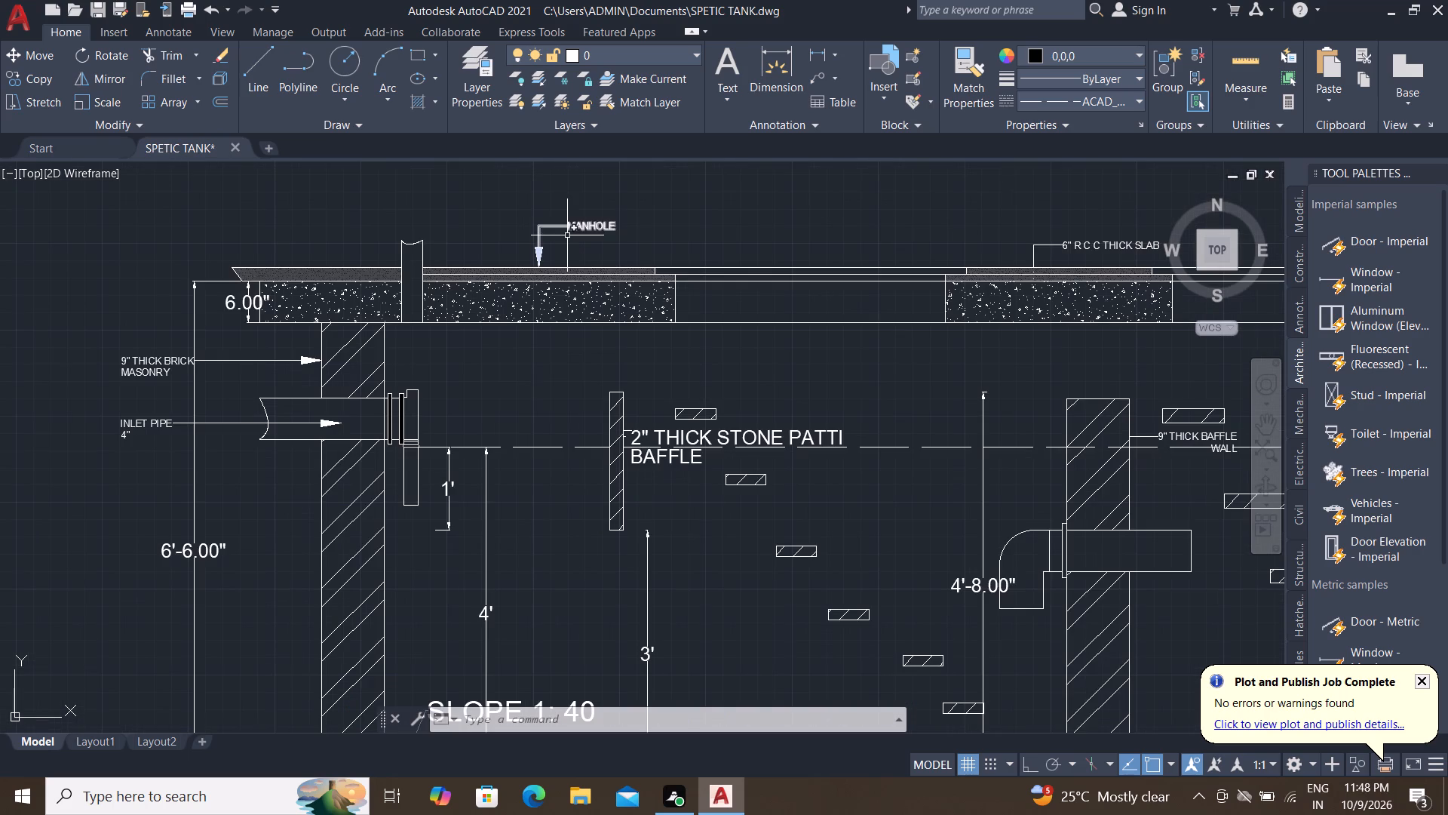
click(575, 227)
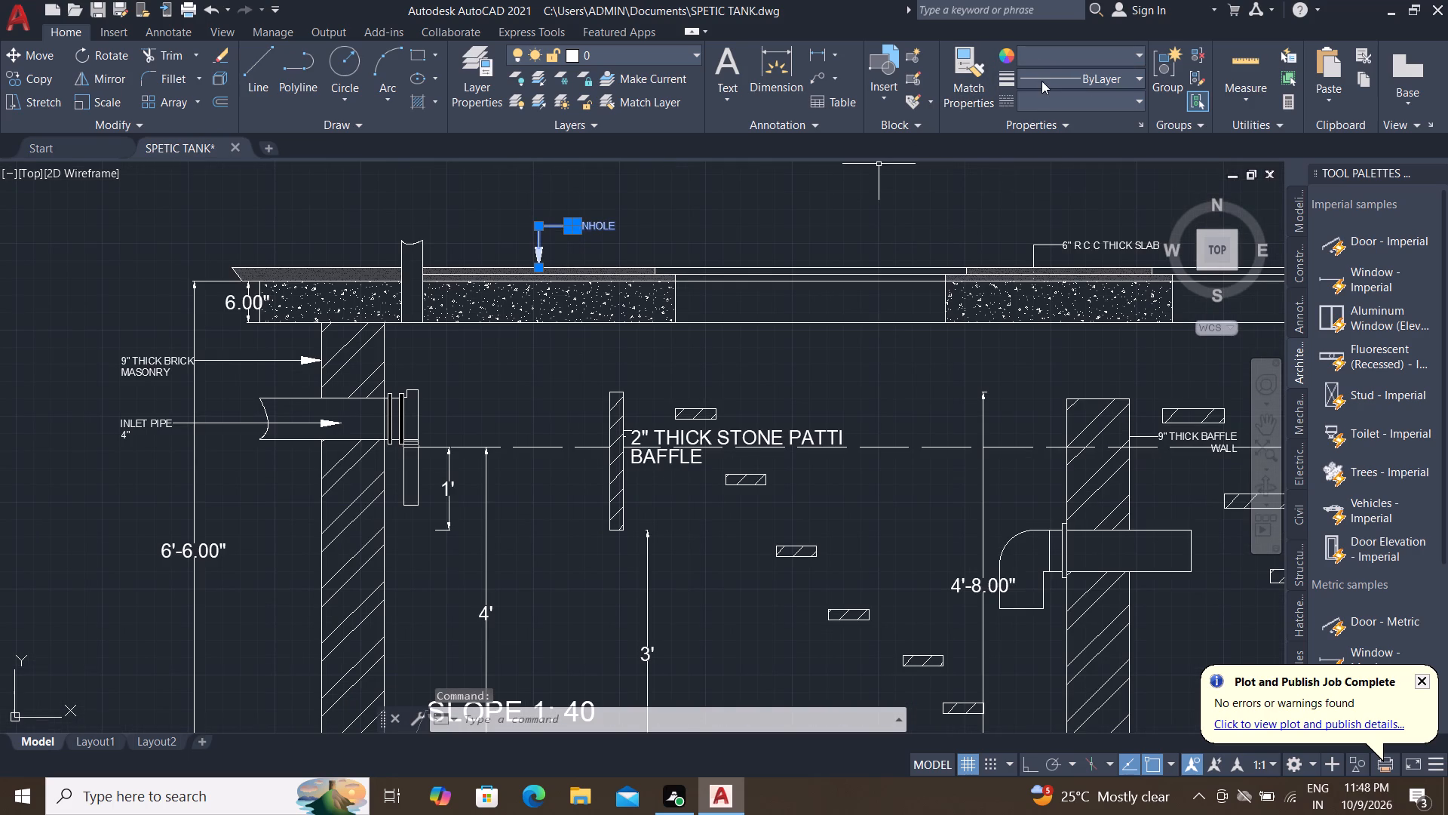
click(1060, 62)
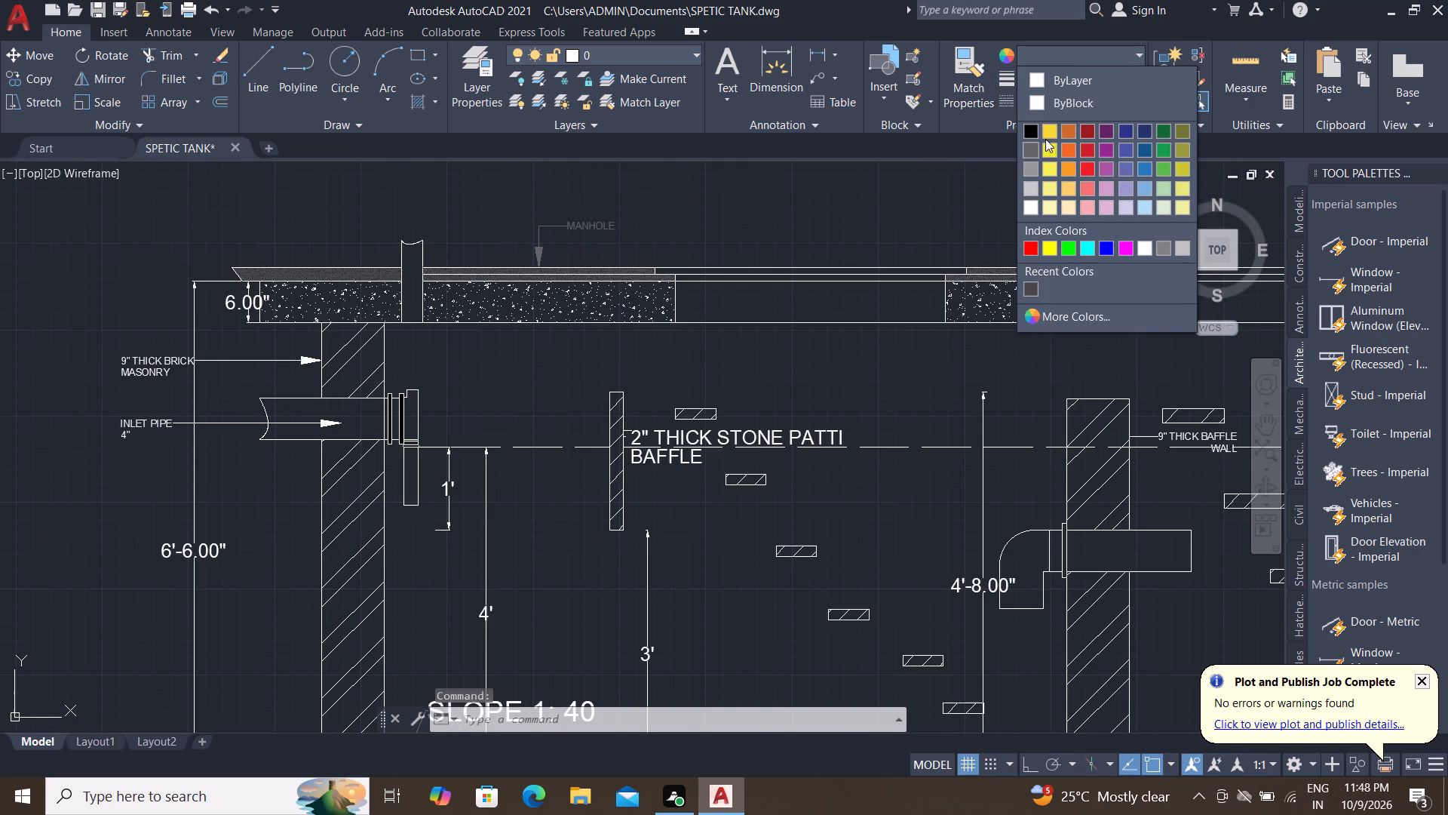
click(1048, 137)
key(Escape)
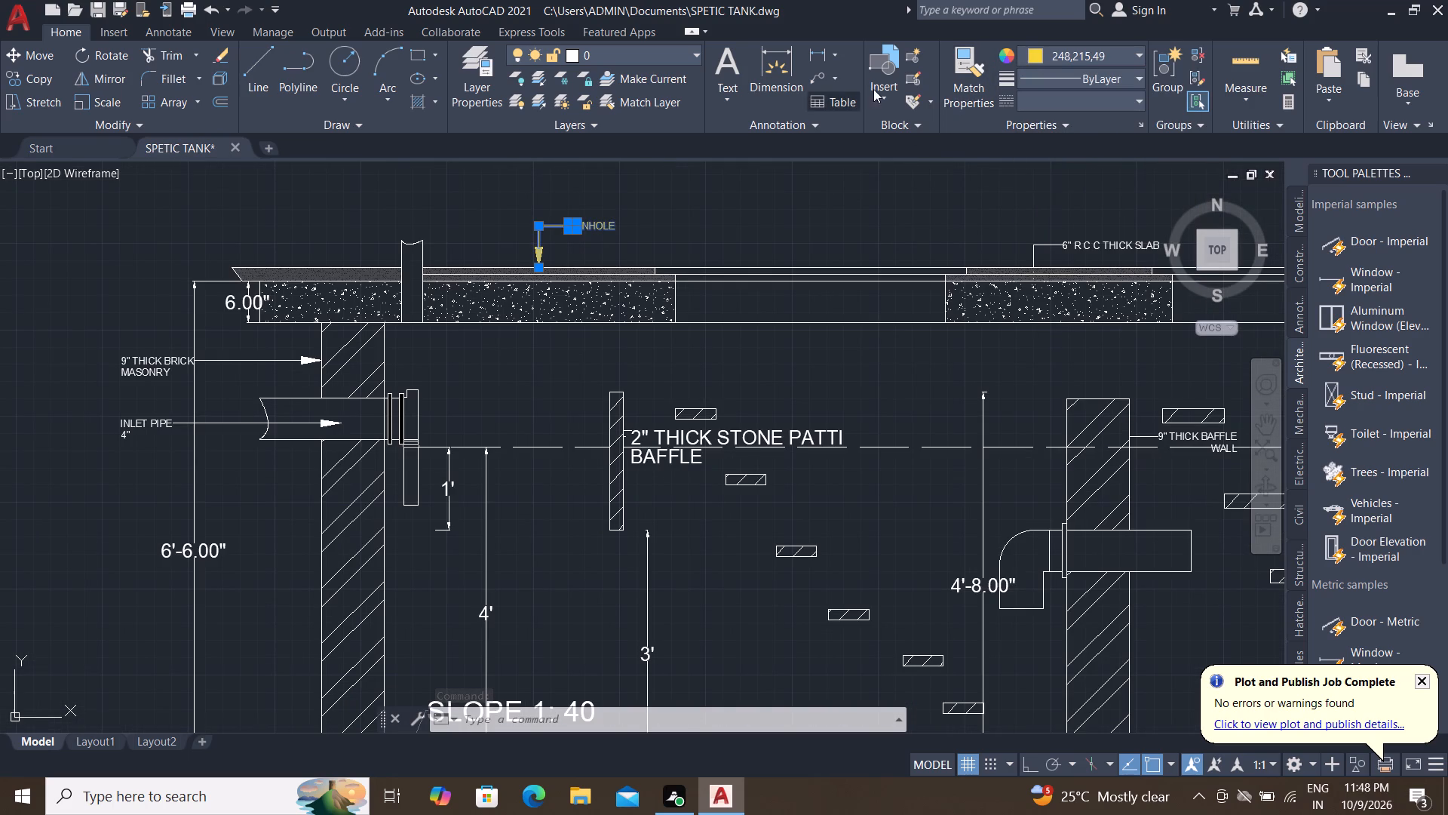
Match the MANHOLE leader's properties onto the inlet-side 9" THICK BRICK MASONRY, INLET PIPE and both SLOPE 1 : 40 leaders.
click(965, 97)
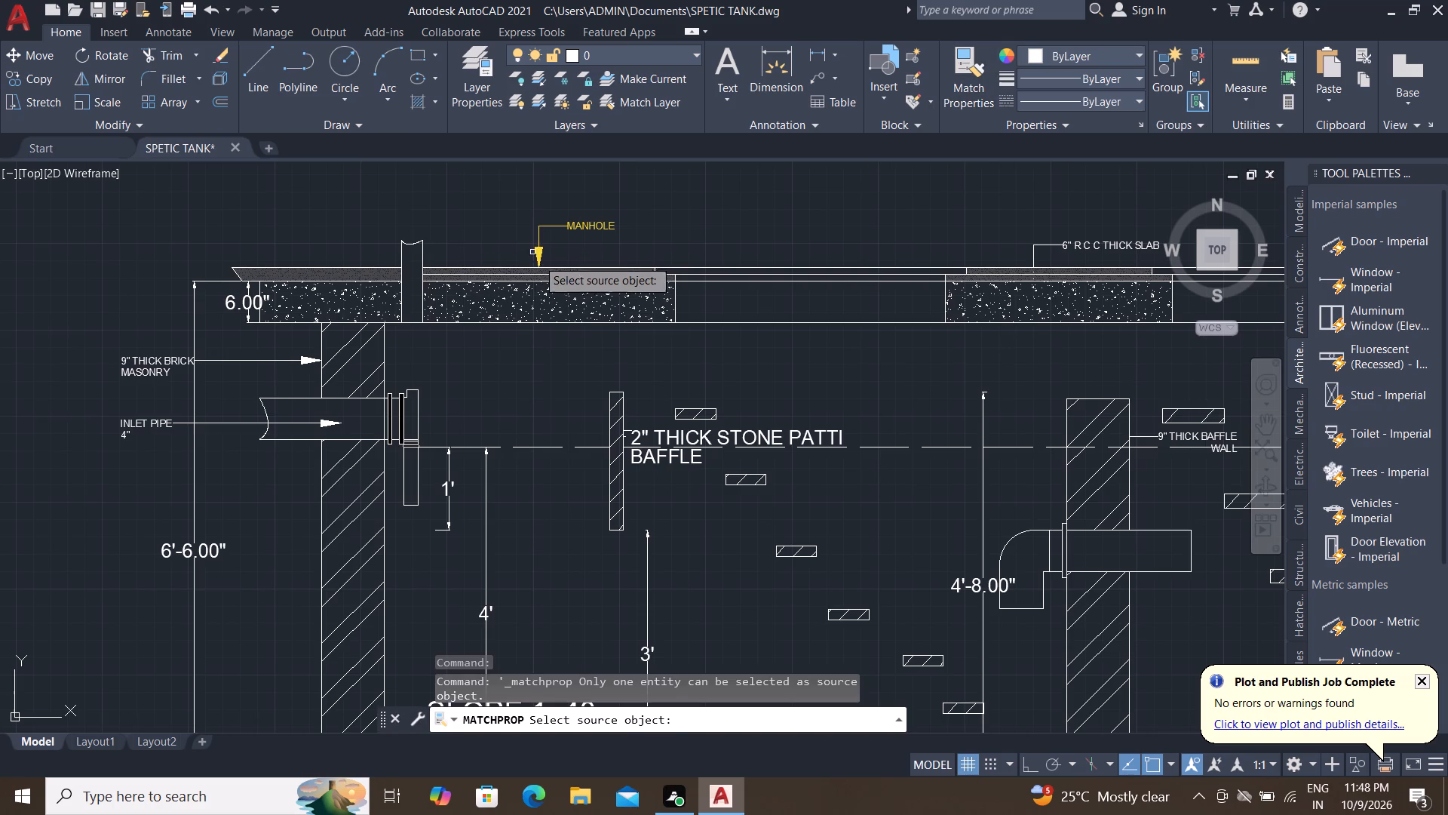
click(541, 261)
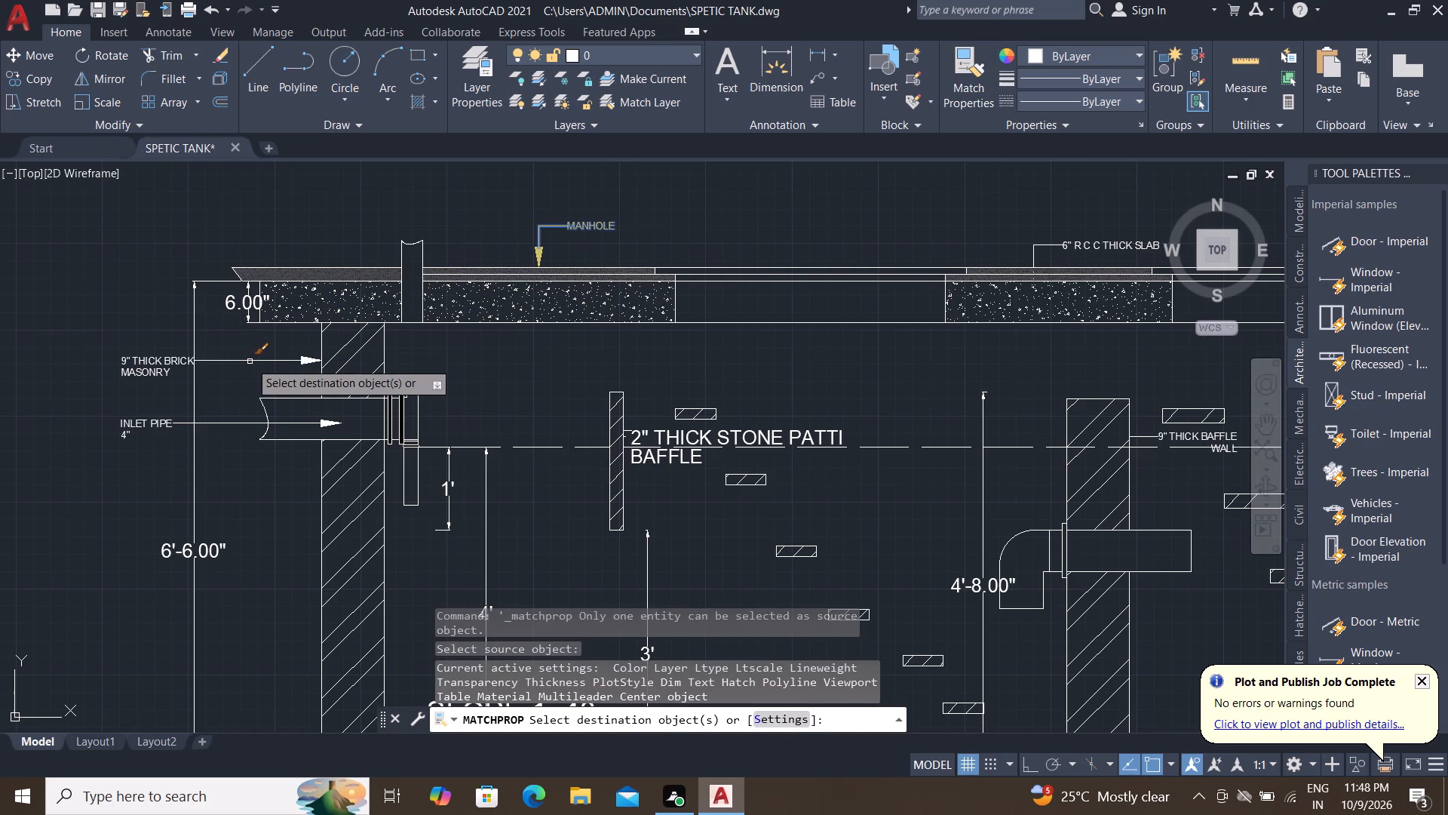
click(250, 361)
click(221, 423)
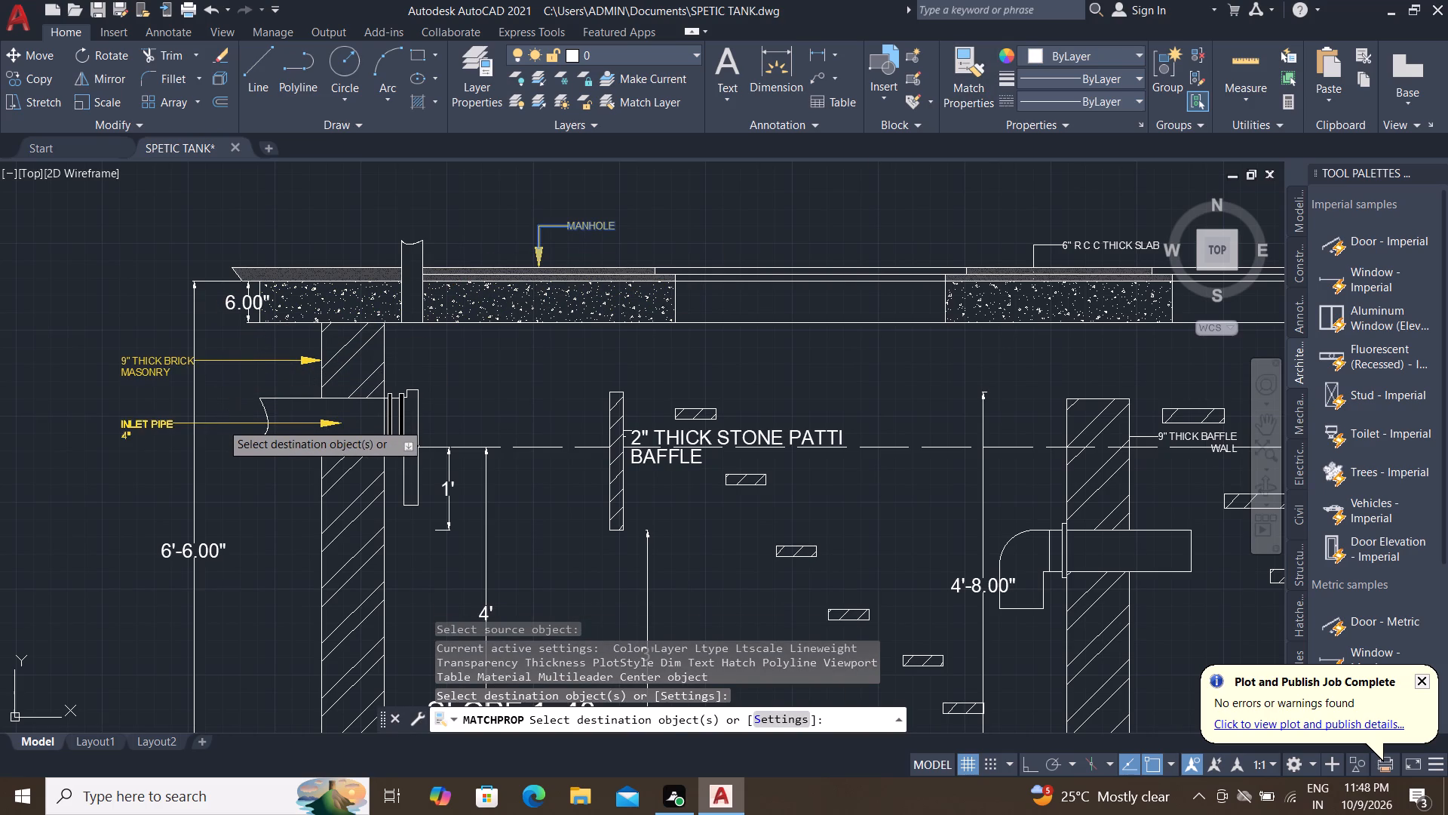
scroll(178, 303, down, 1)
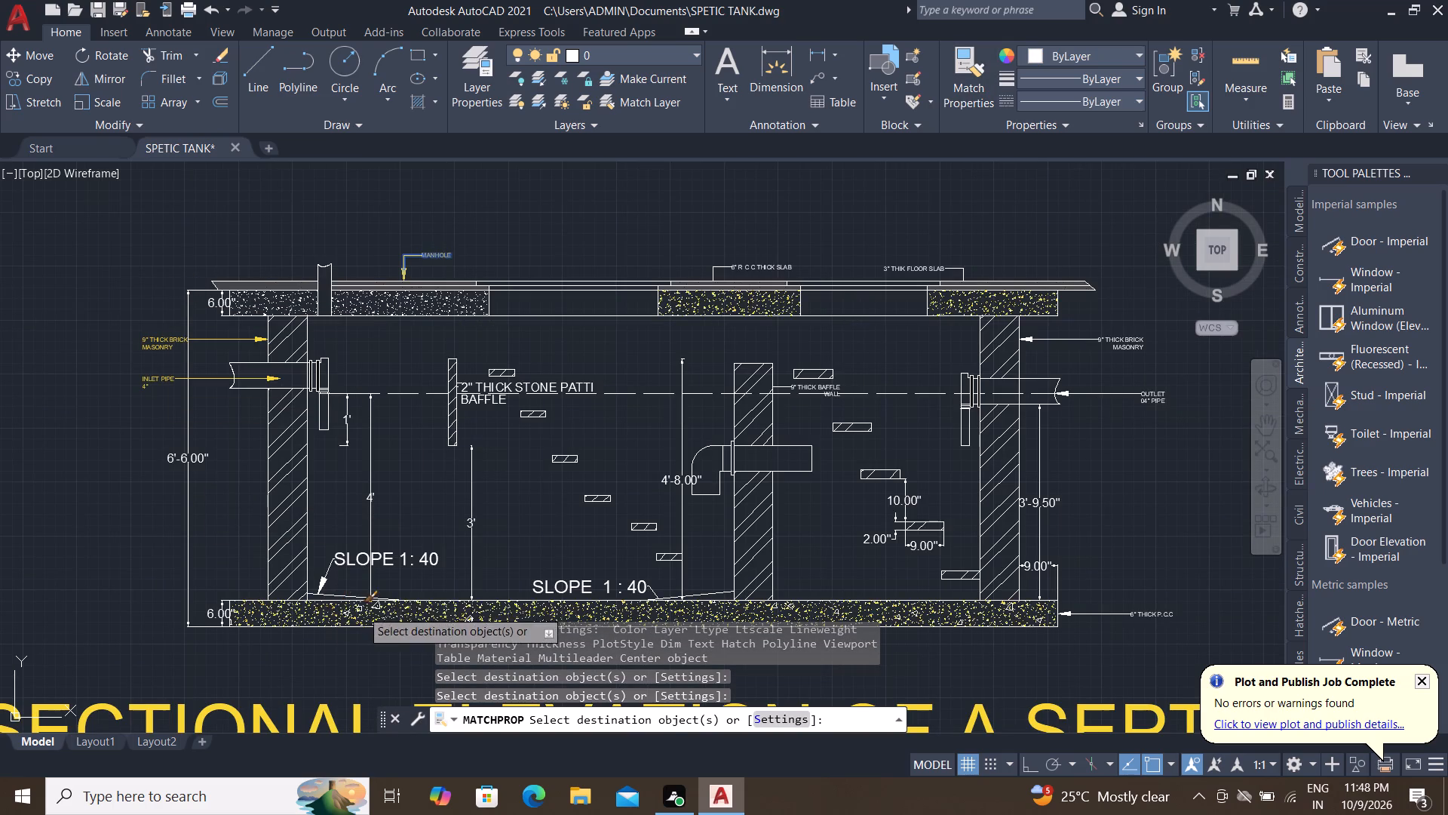
click(348, 563)
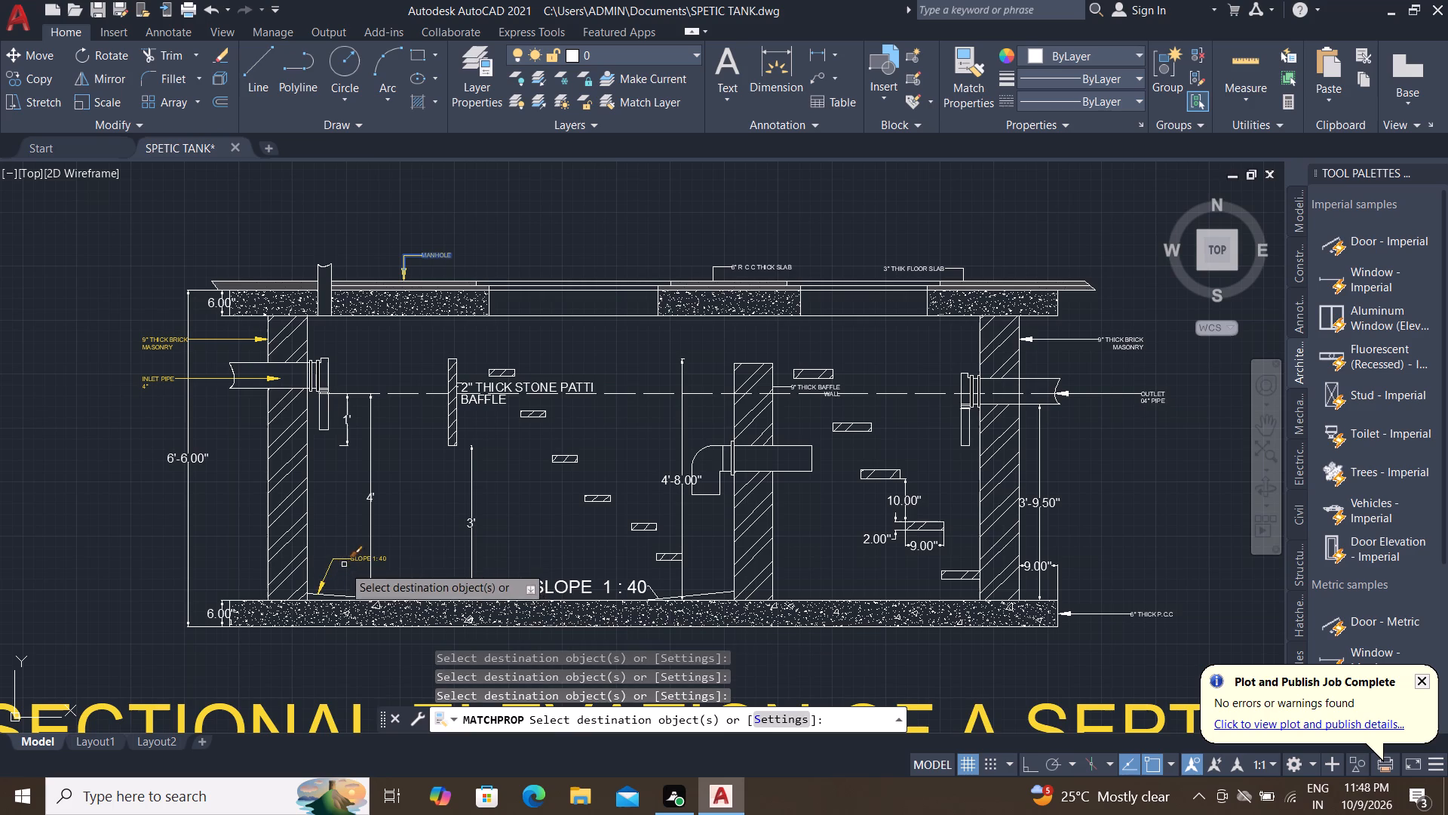
click(561, 584)
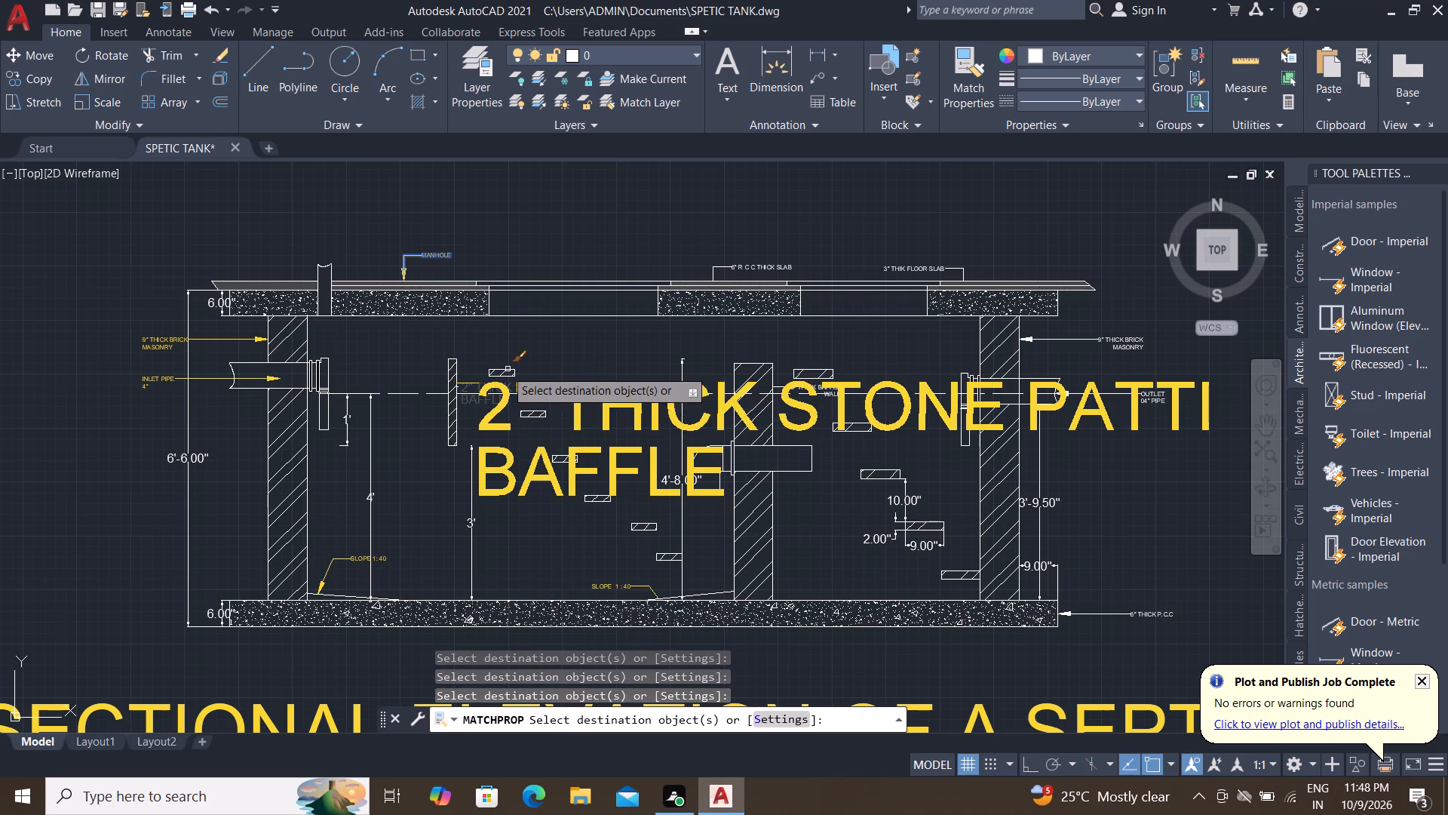
key(Escape)
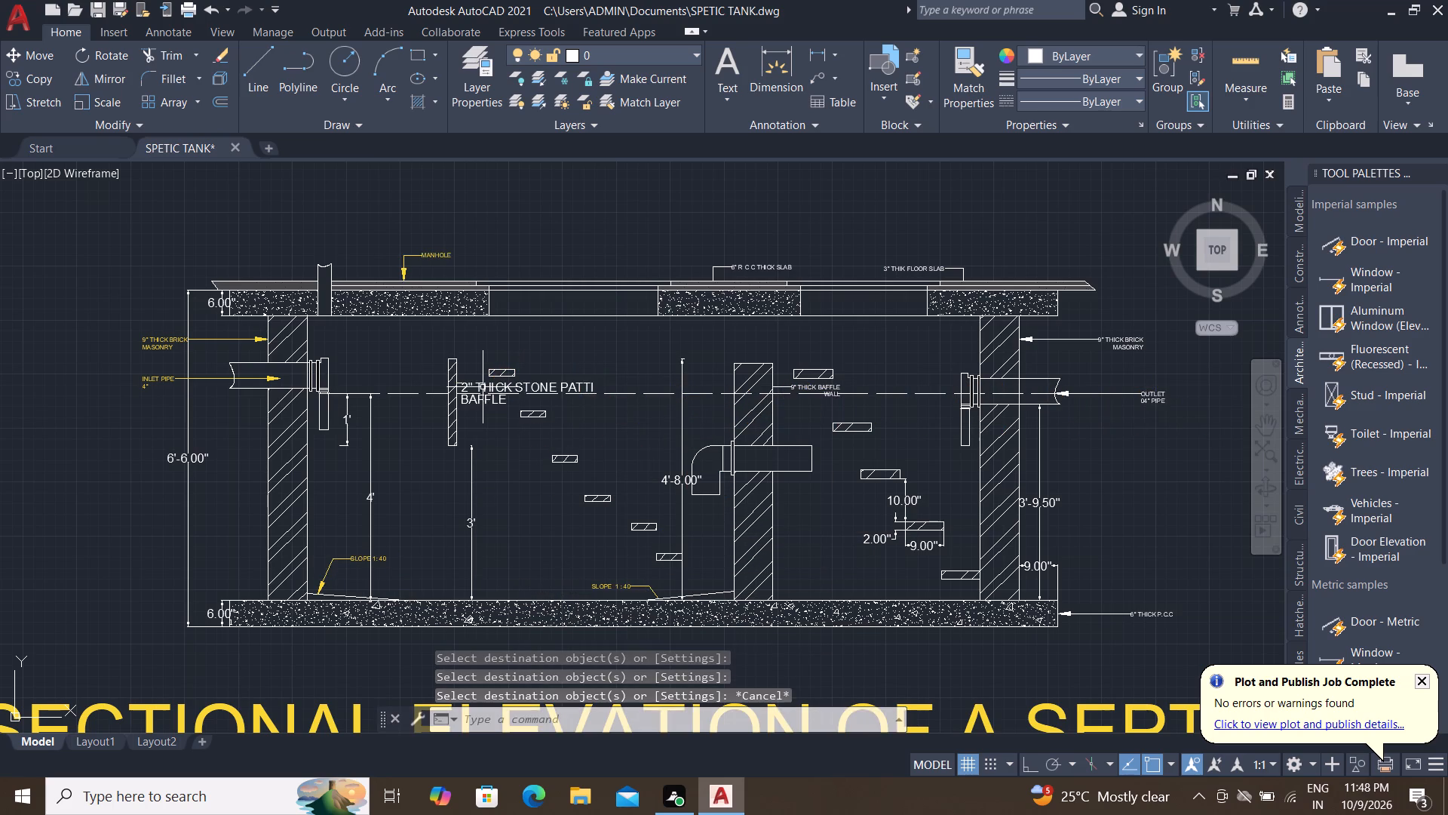
Set the 2" THICK STONE PATTI BAFFLE note to yellow, colour 248,215,49.
click(484, 387)
click(1085, 62)
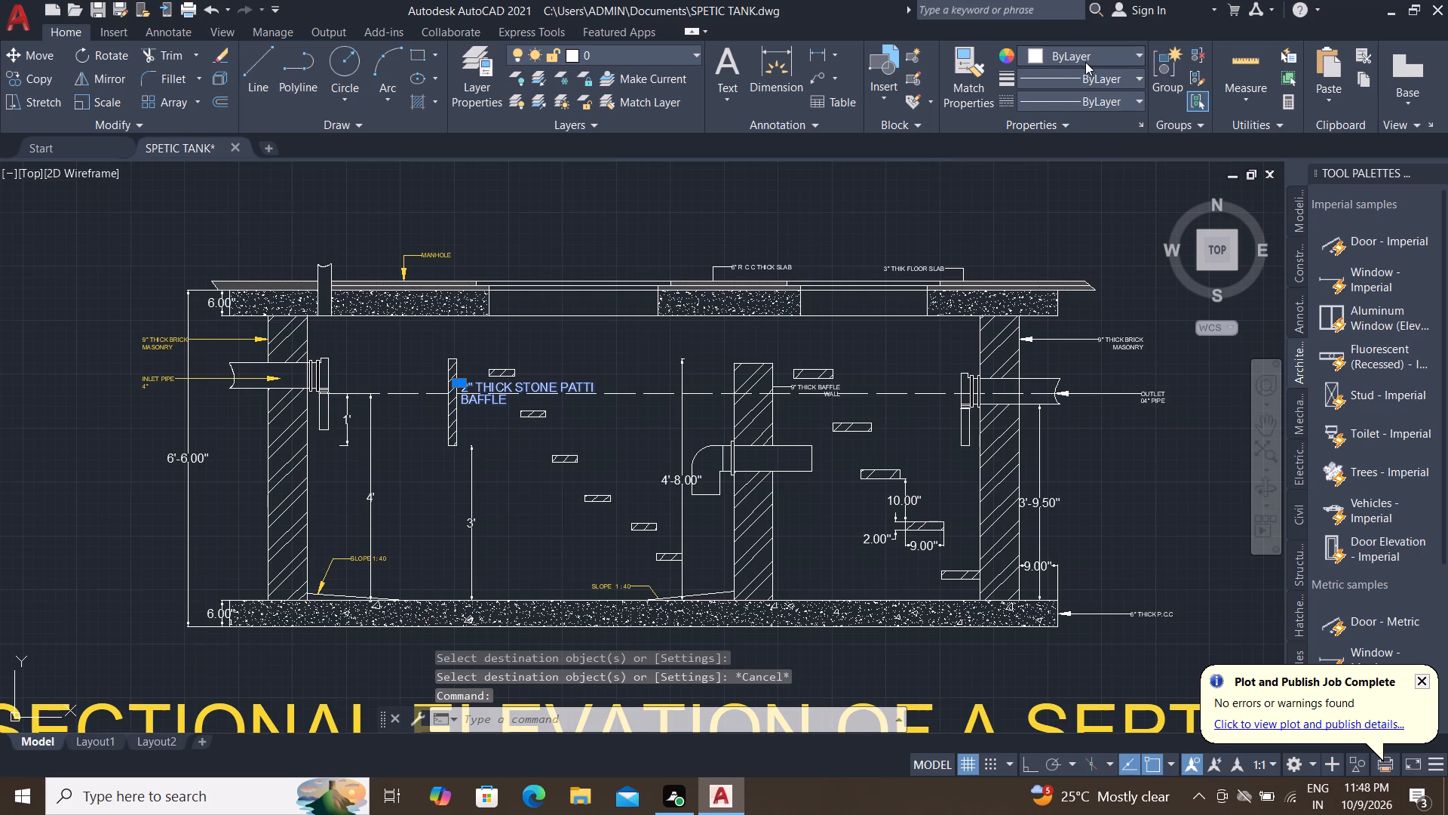
click(1047, 135)
key(Escape)
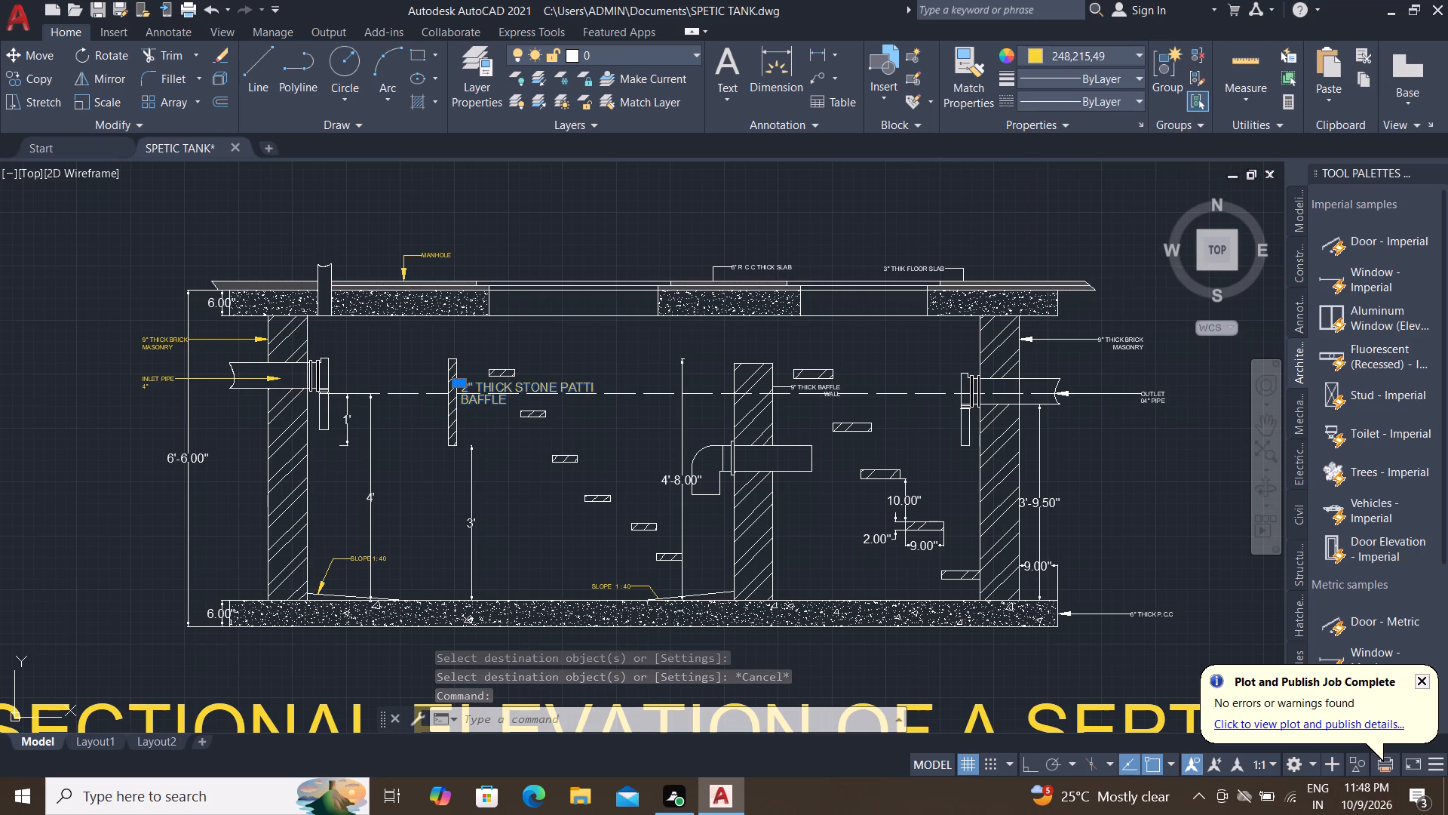
key(space)
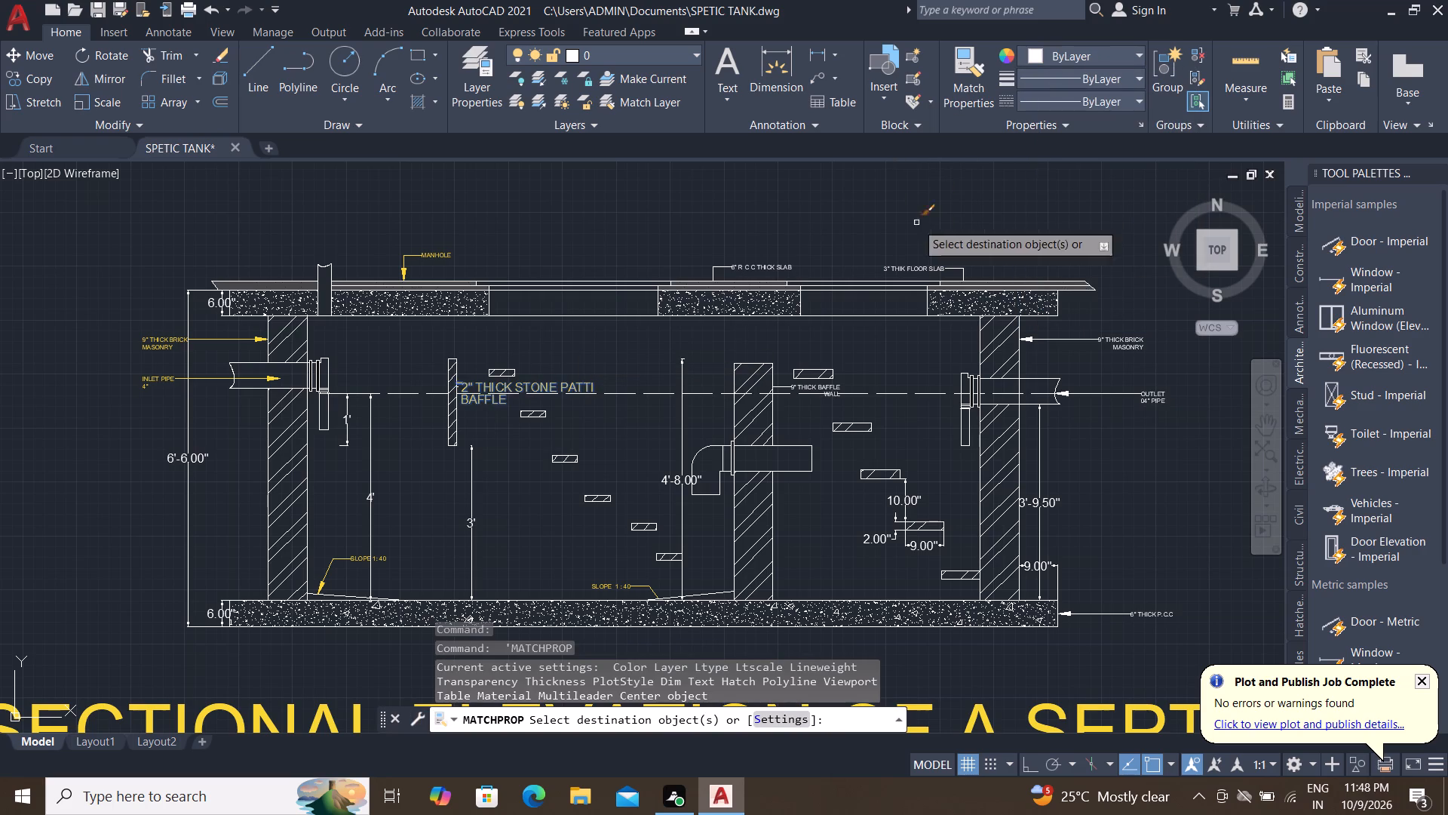
key(Escape)
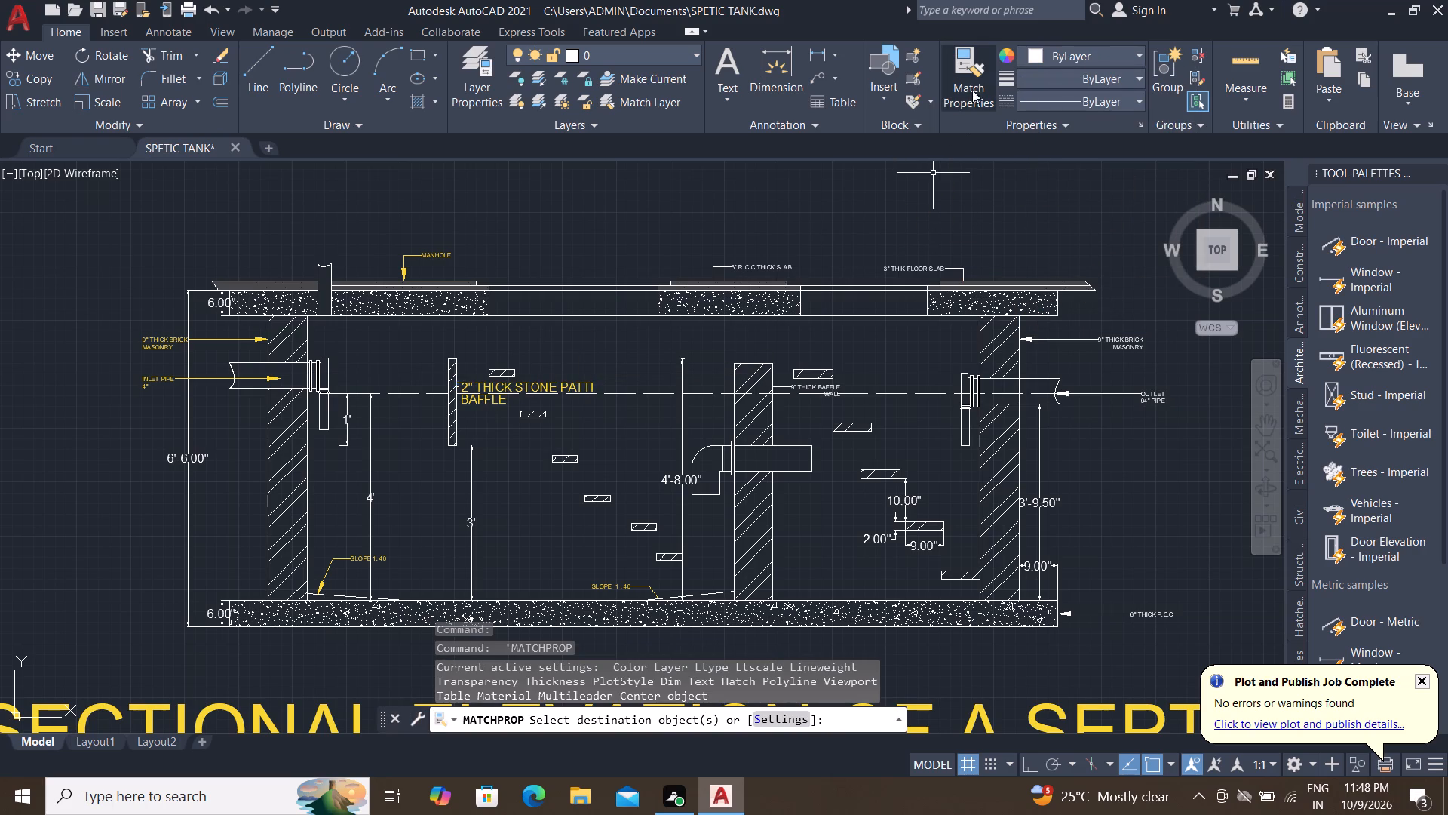
Match the MANHOLE leader's properties onto the 6" R C C slab, 3" floor slab, outlet-side brick masonry, OUTLET pipe and 6" P.C.C leaders.
click(968, 84)
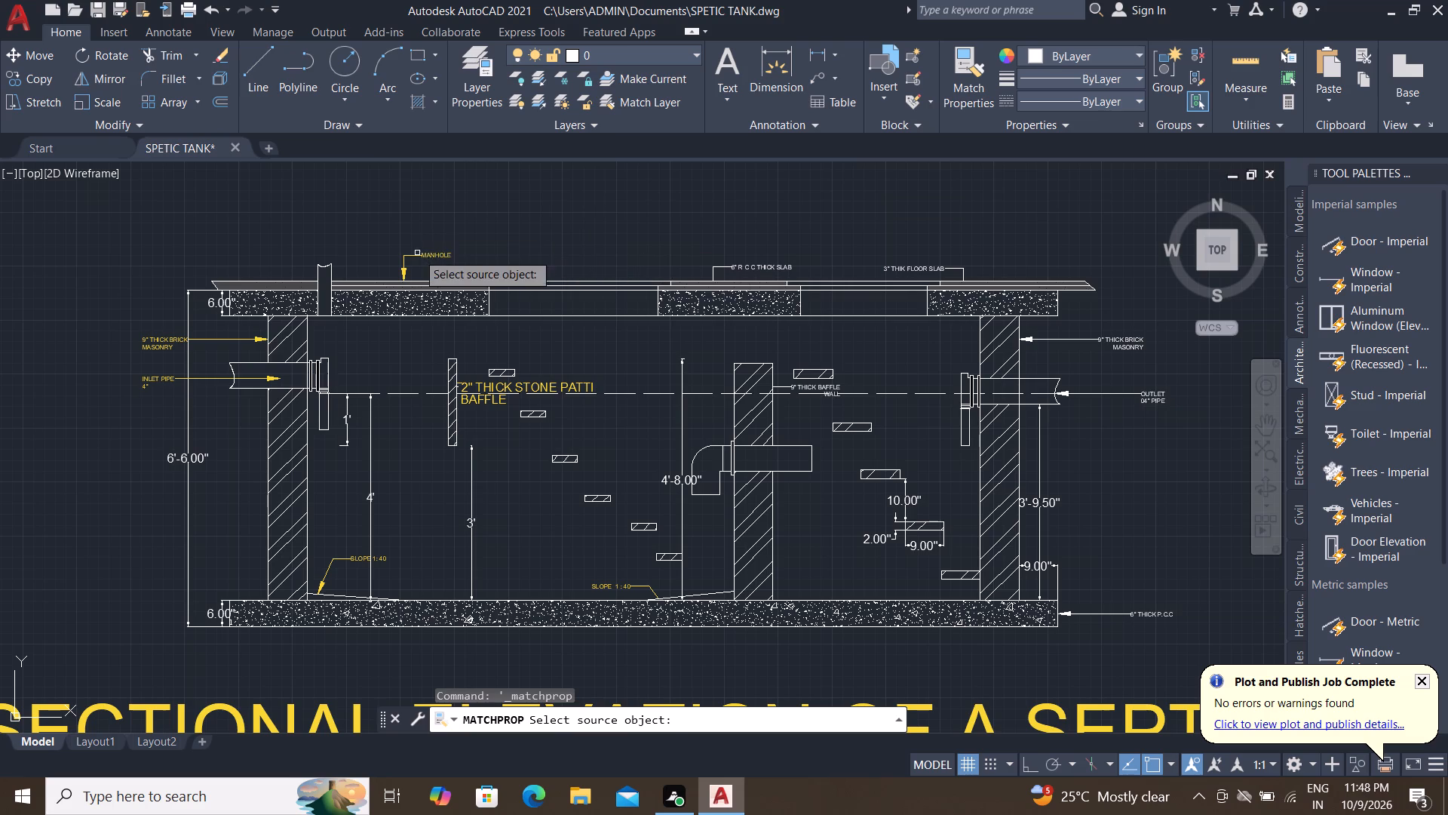
click(422, 256)
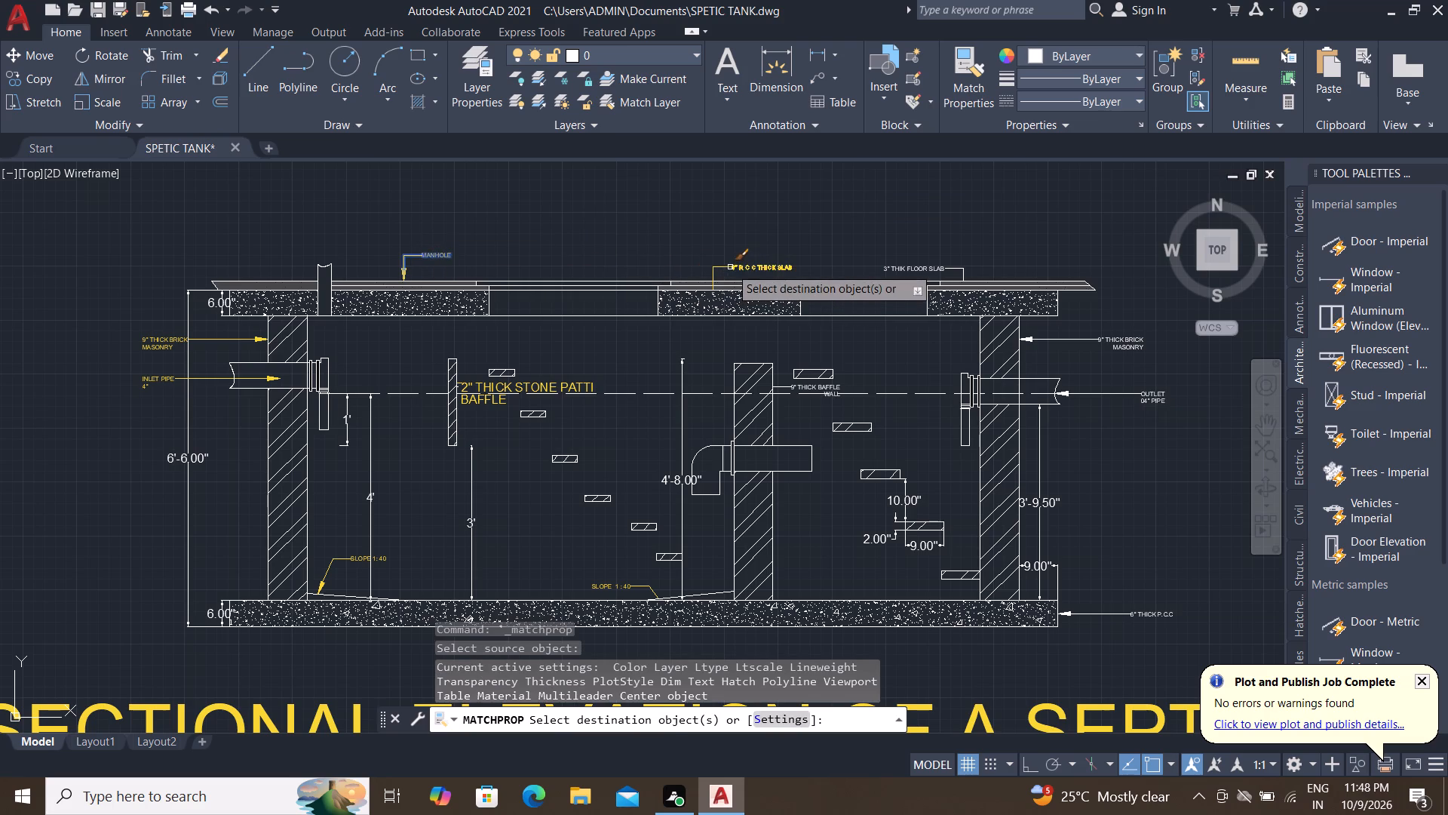
click(730, 266)
click(899, 271)
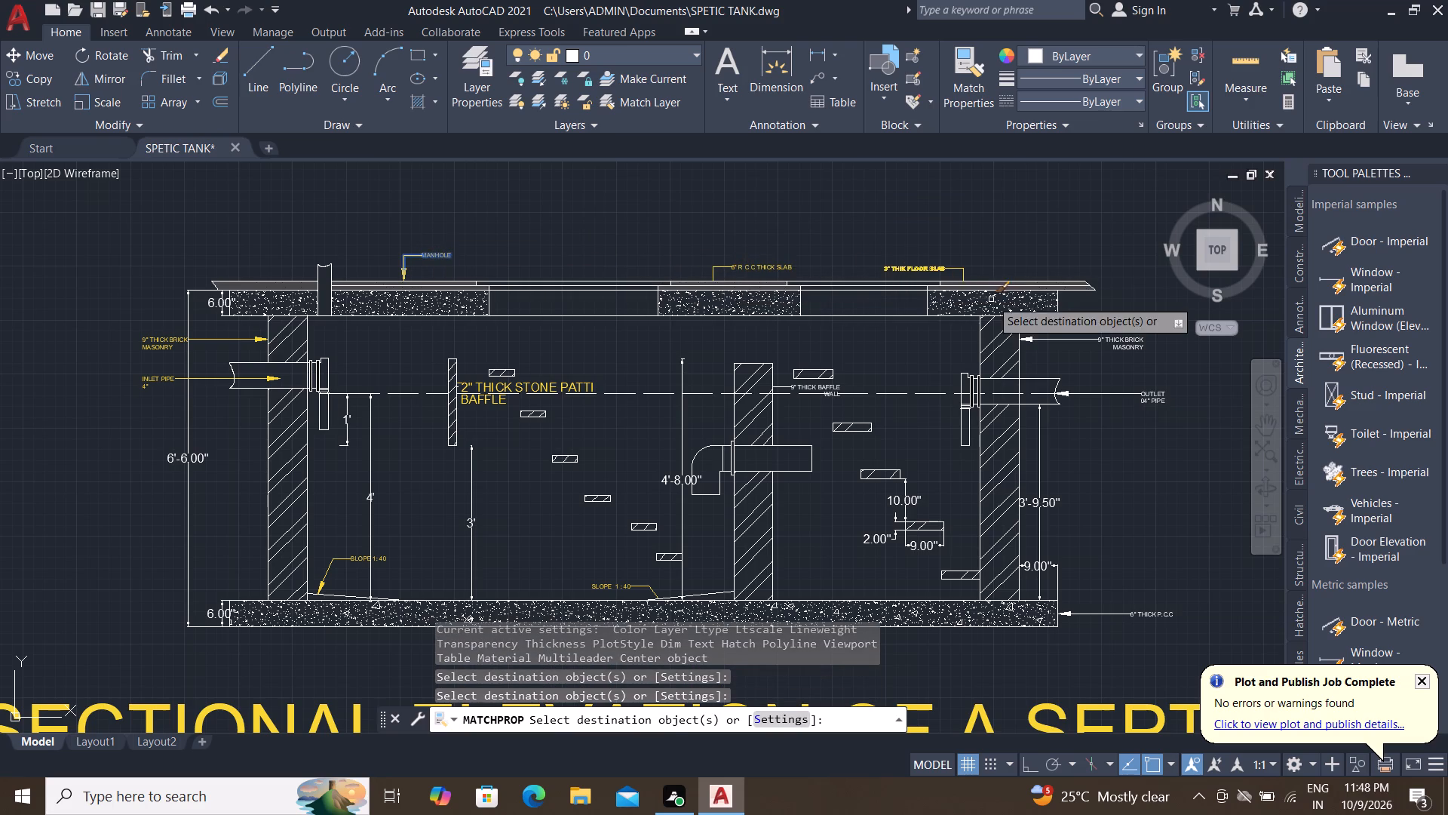
click(1035, 339)
click(1111, 387)
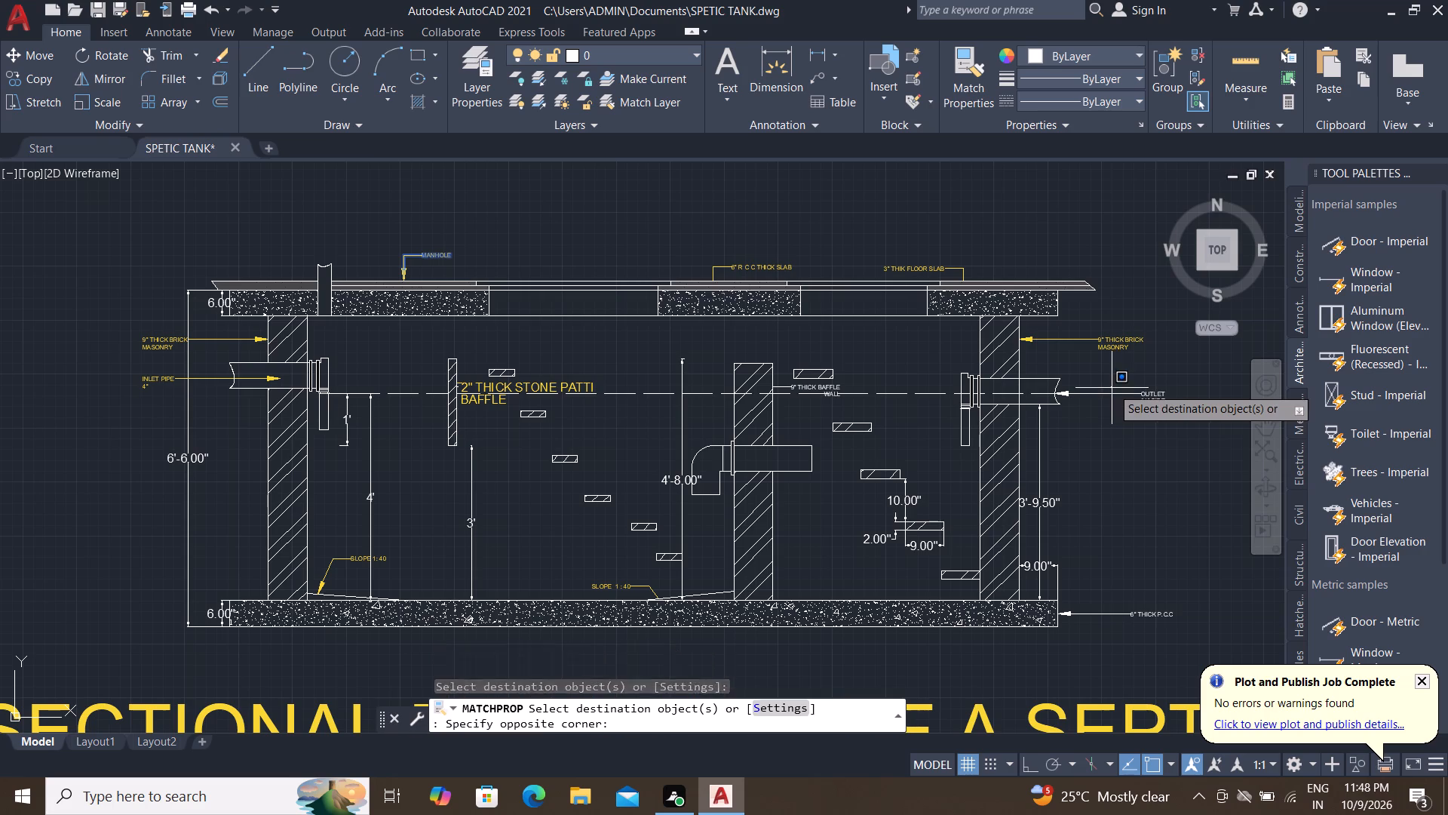
click(1103, 417)
scroll(1042, 322, down, 1)
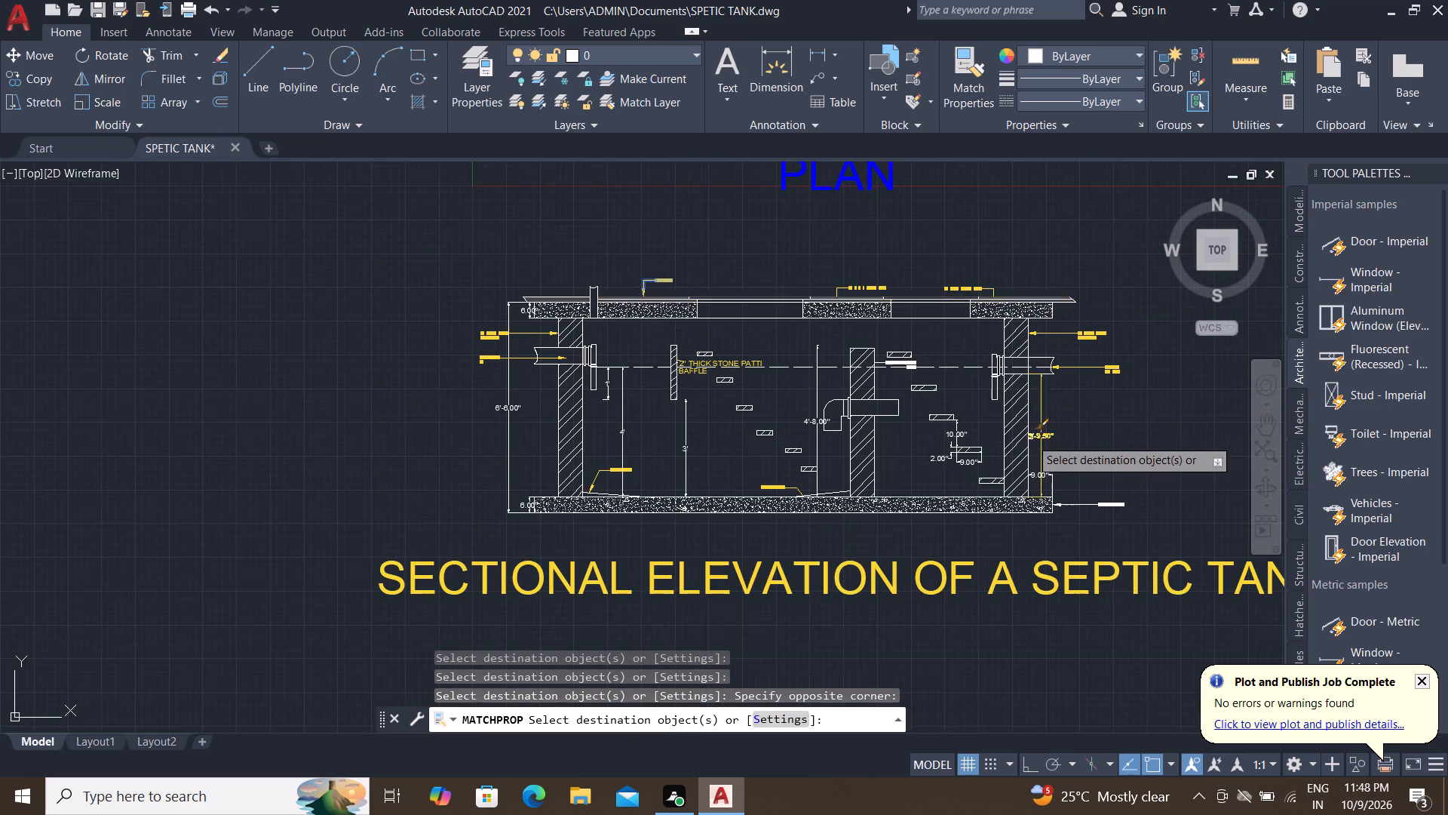
click(1090, 506)
key(Escape)
Set the colour of the 9.00" dimension at the outlet-side wall's outer foot to magenta.
scroll(1049, 472, up, 1)
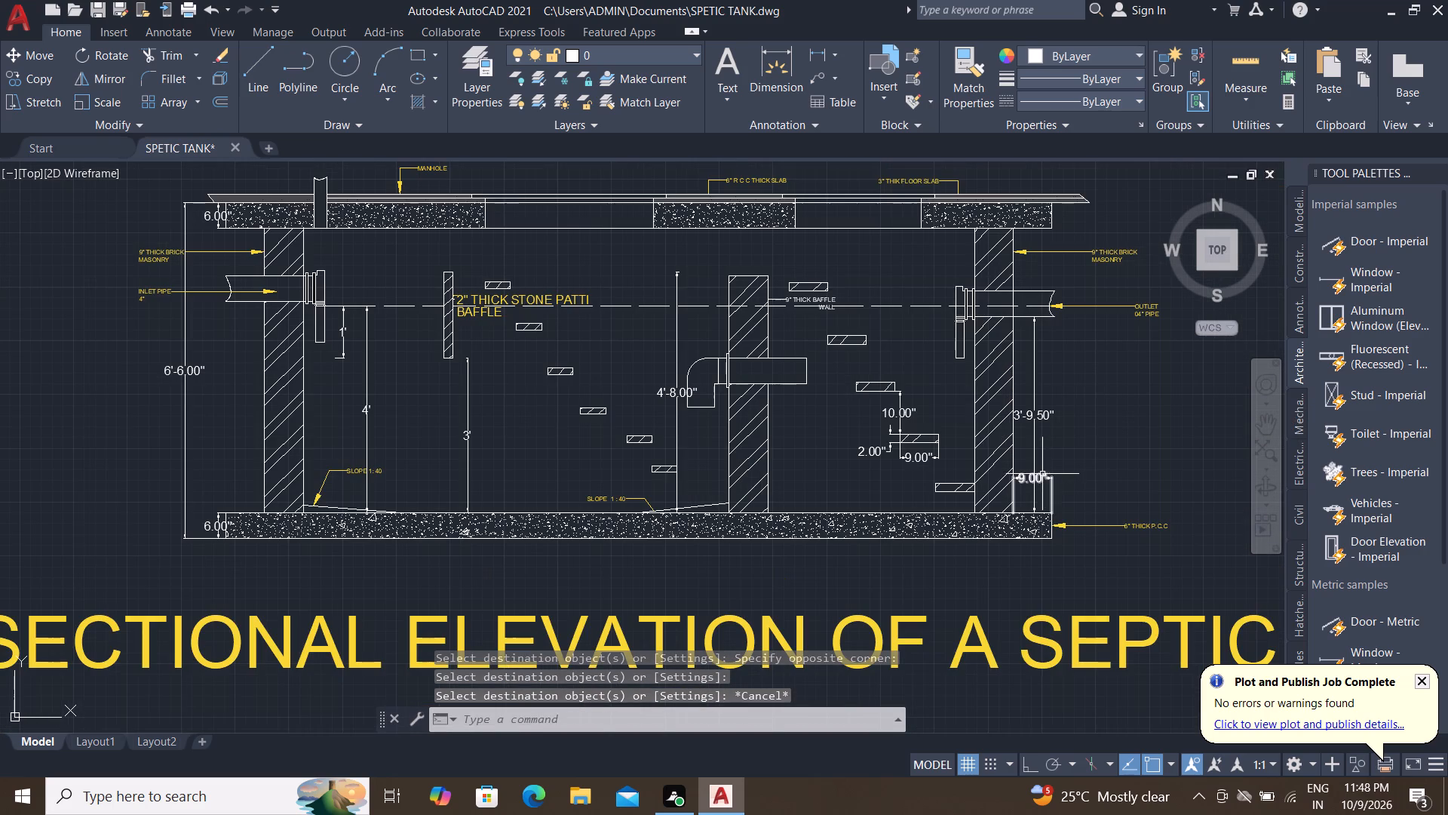
click(1037, 478)
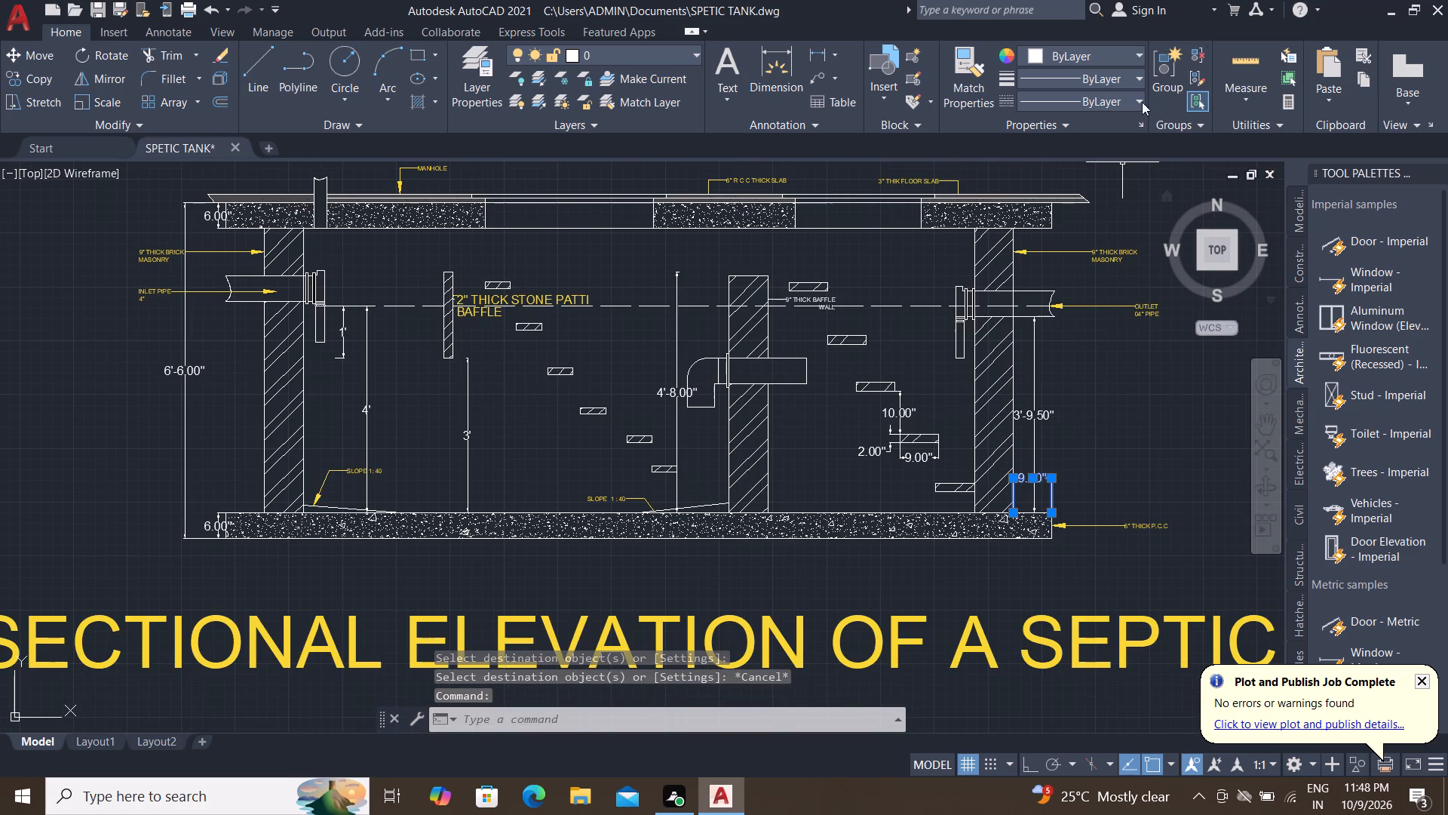
click(1130, 58)
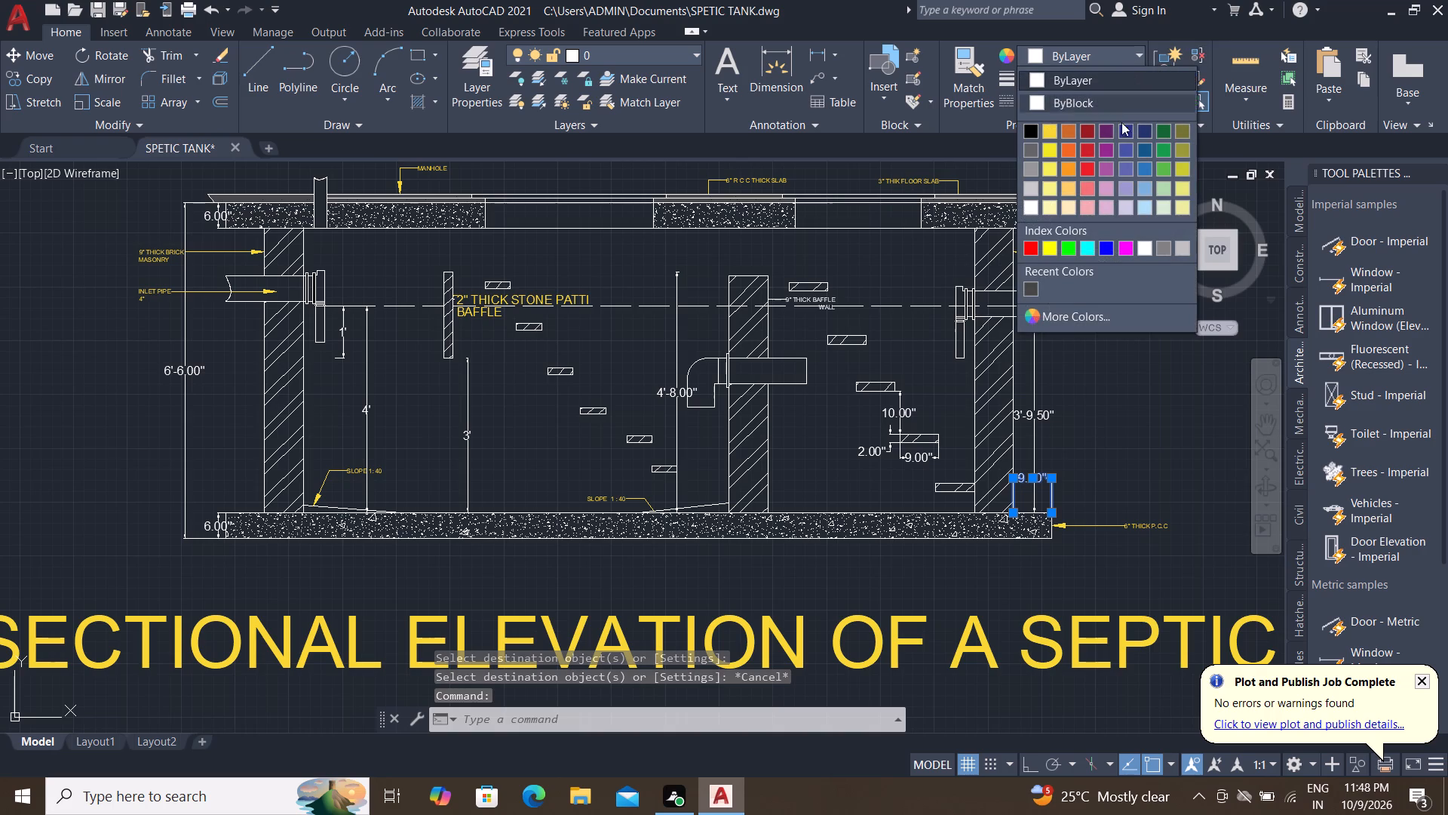
click(1121, 256)
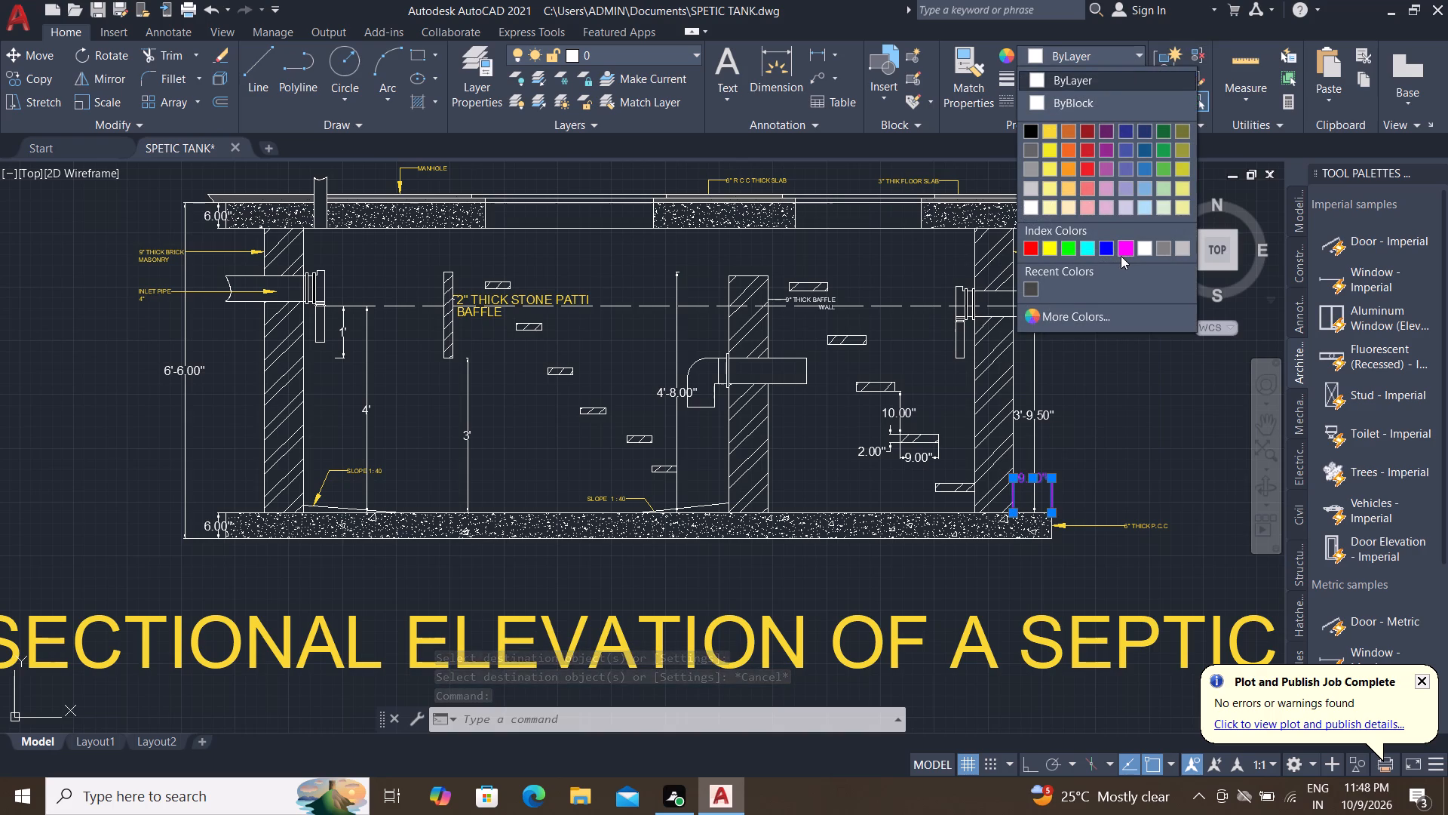
key(Escape)
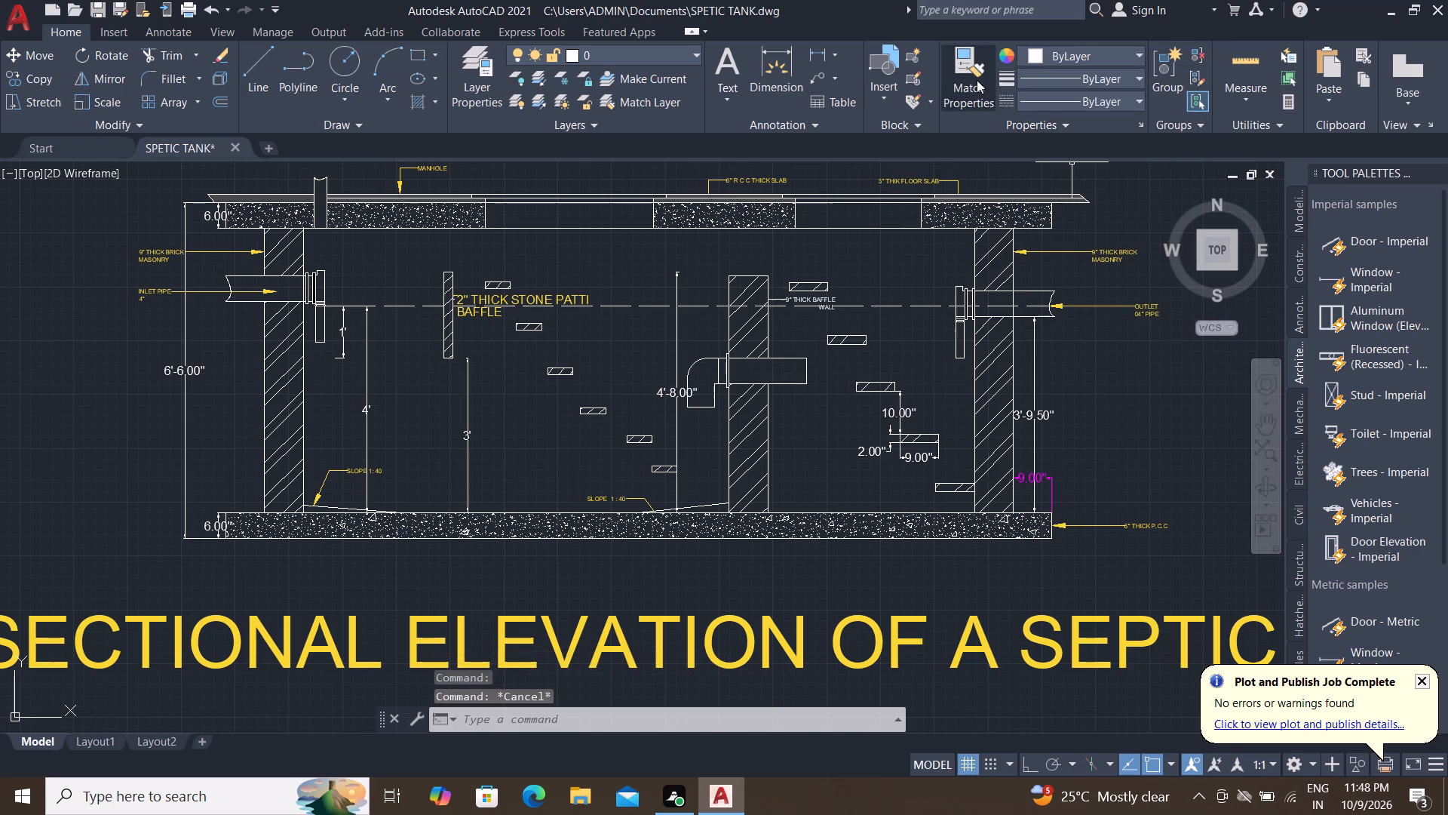
Match the magenta 9.00" dimension's properties onto the 3'-9.50", 10.00", 2.00", step 9.00", 4'-8.00", 3', 4' and 1' dimensions in the sectional elevation.
click(976, 78)
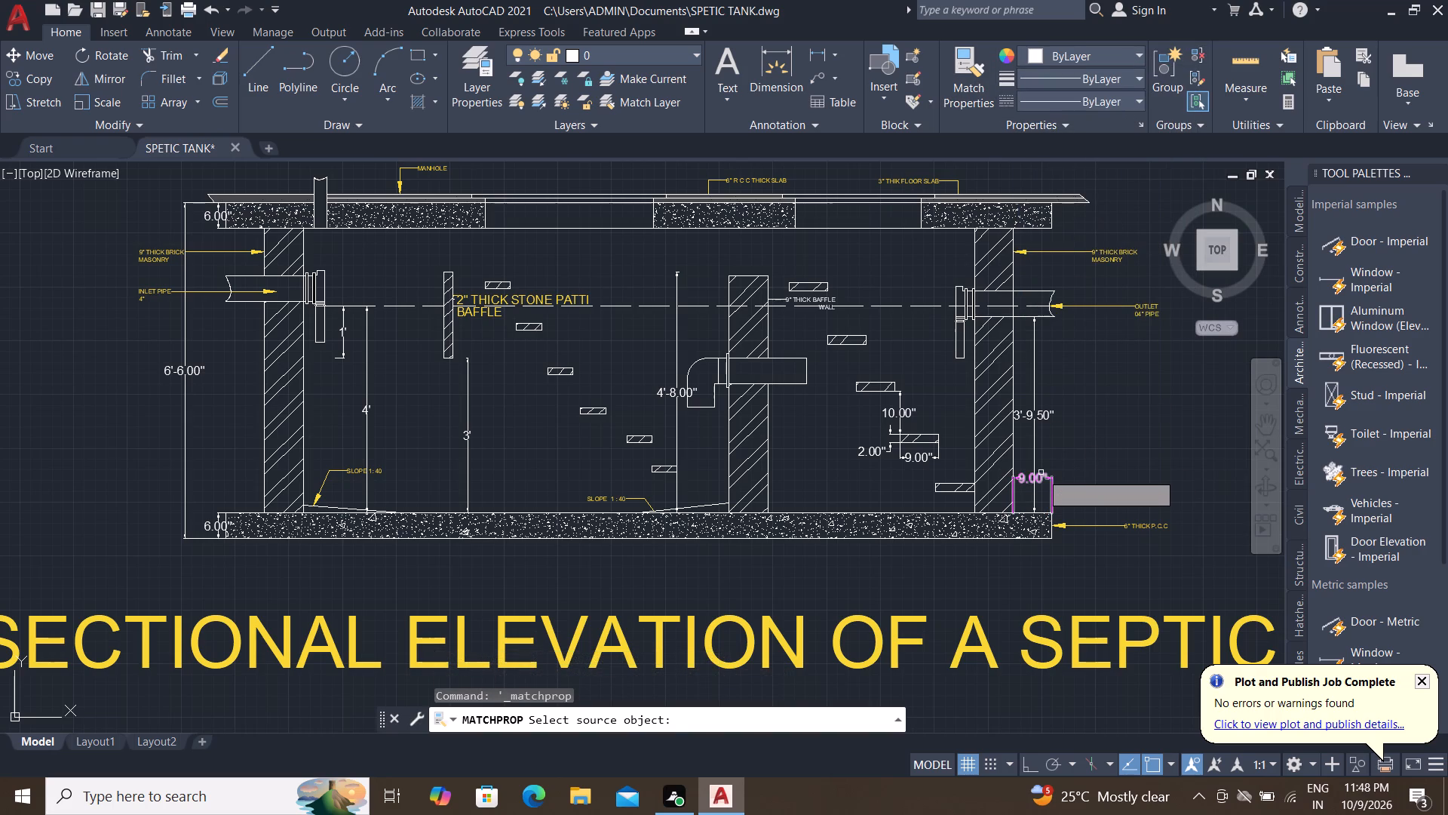
click(1041, 472)
click(1033, 414)
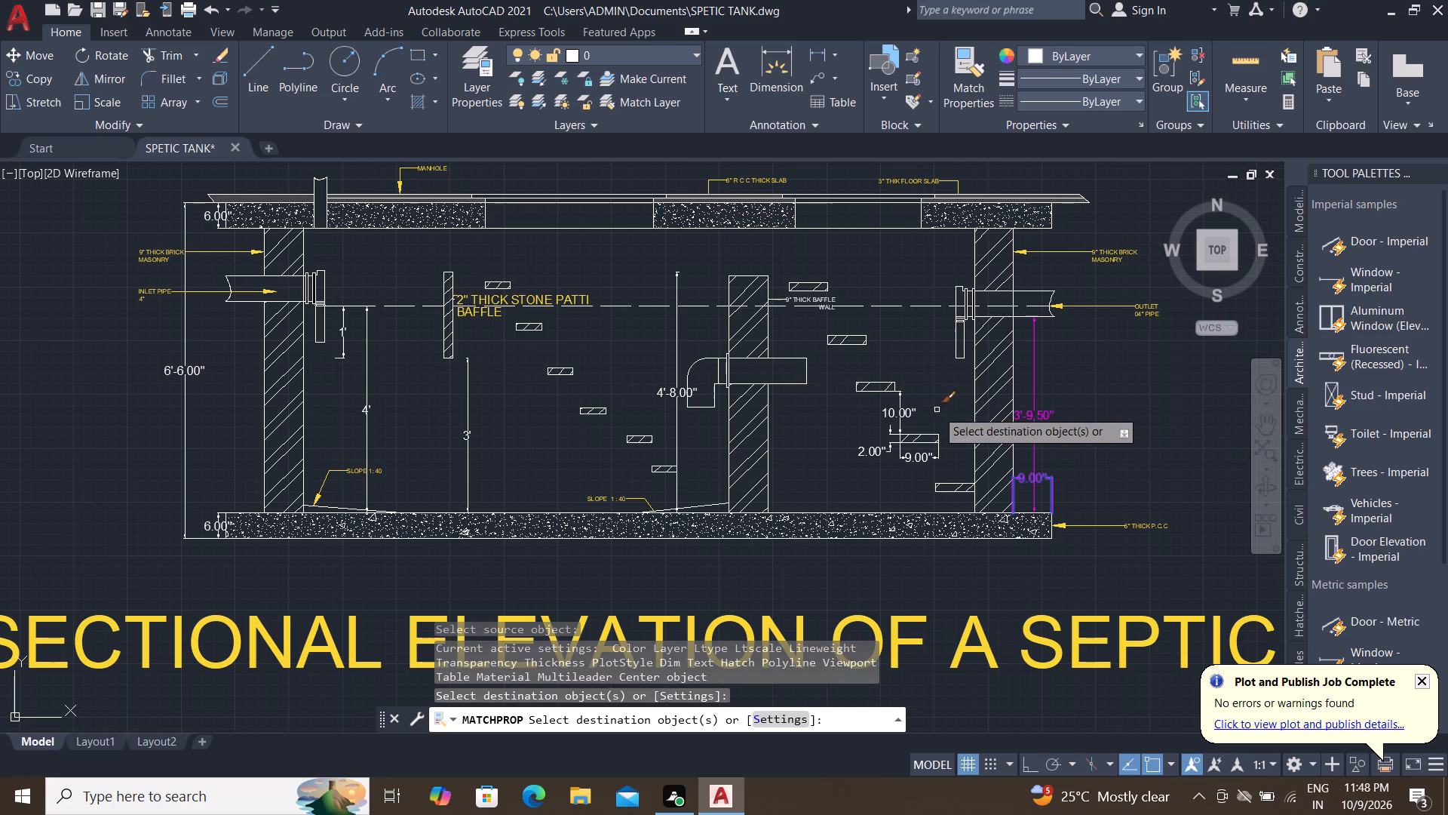
click(907, 414)
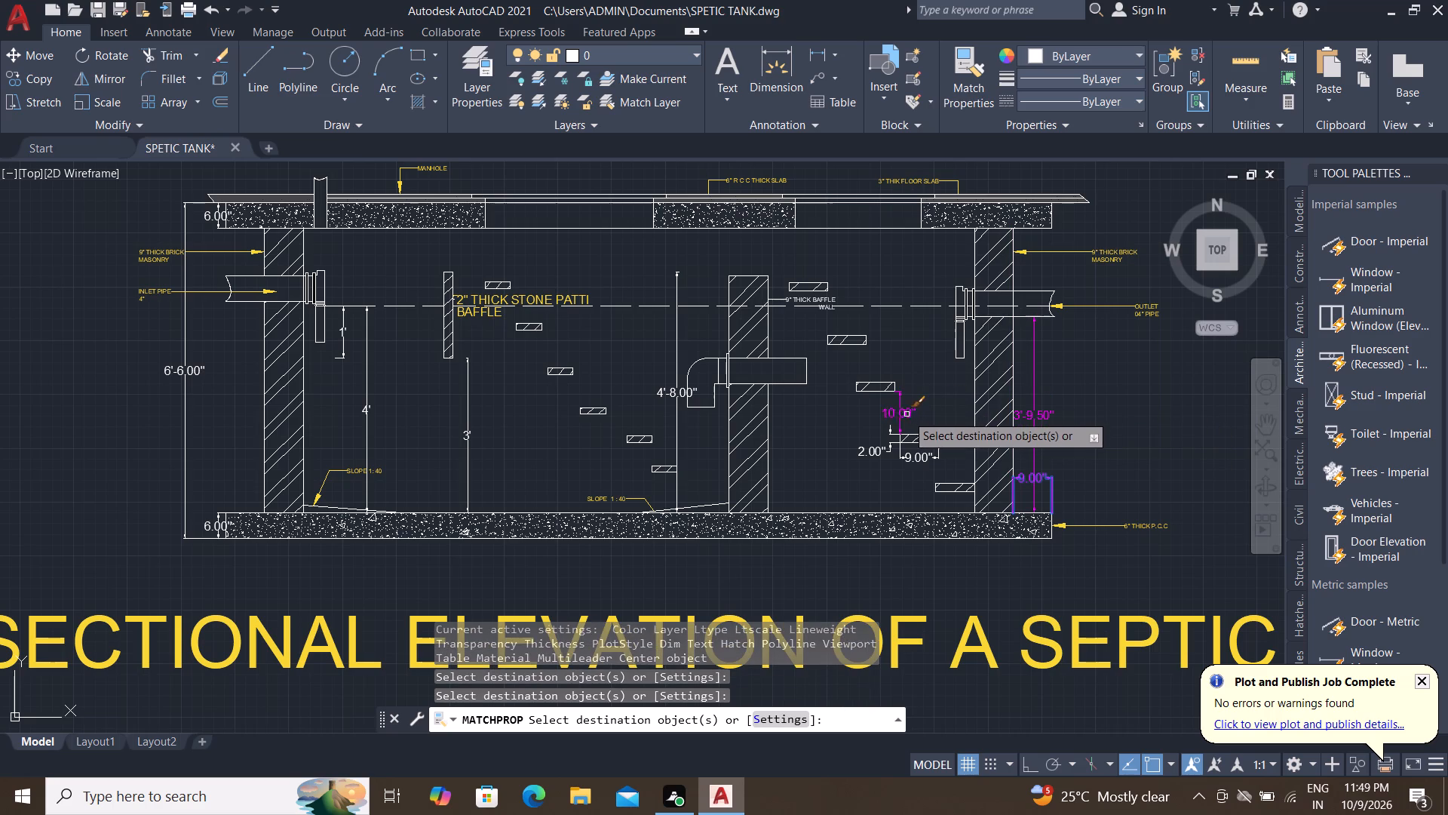
click(866, 450)
click(906, 462)
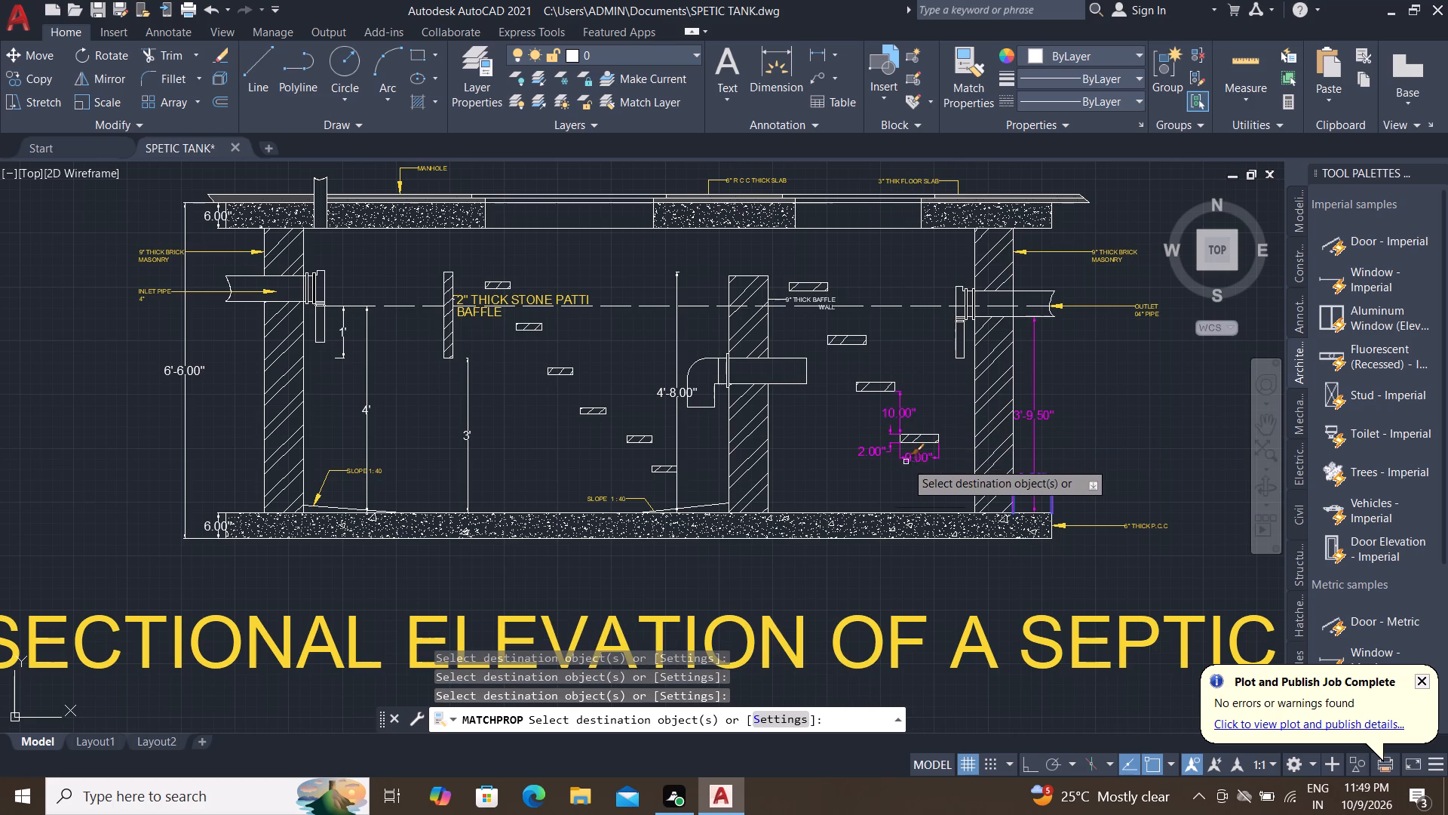
click(674, 395)
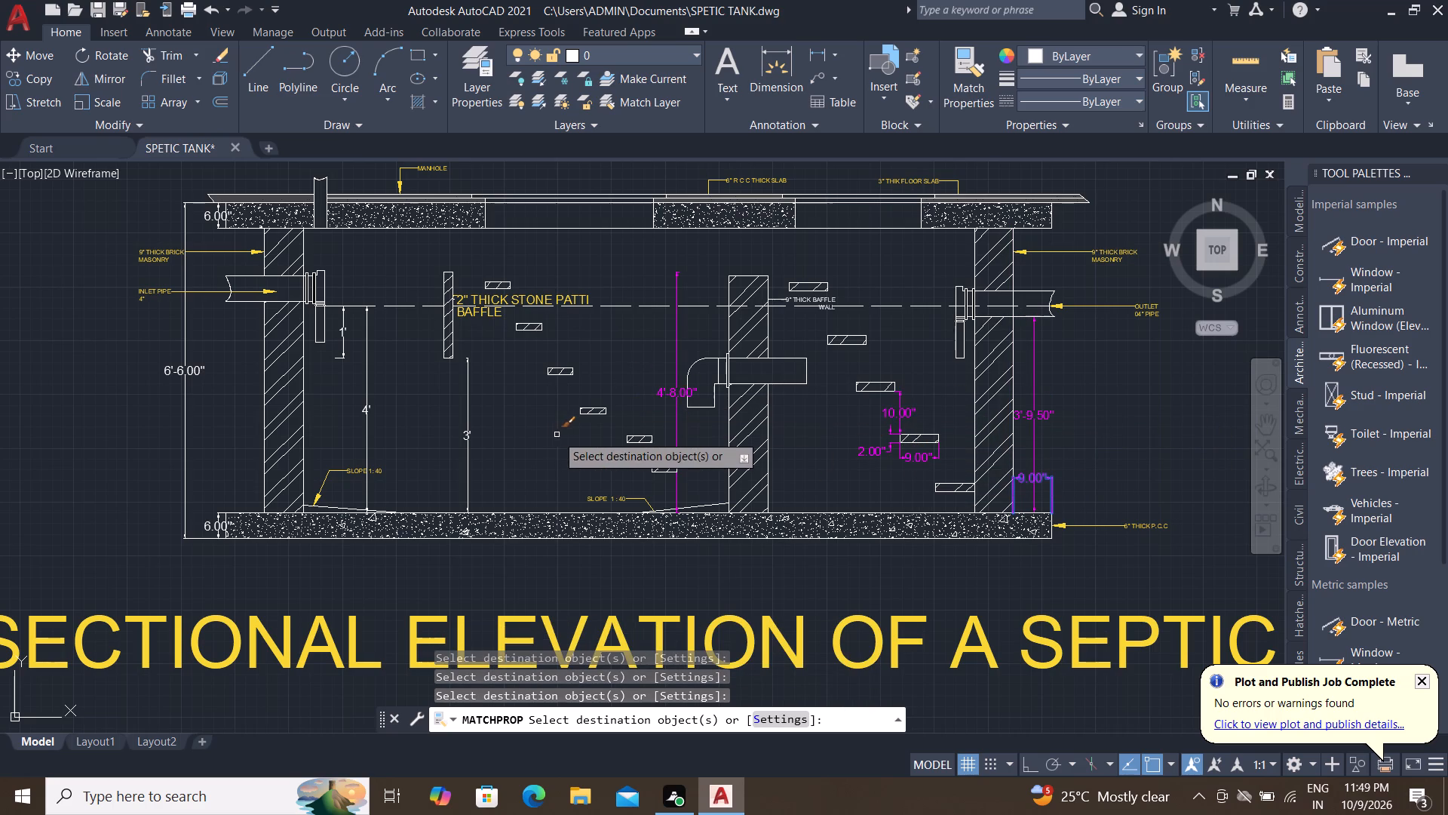
click(465, 415)
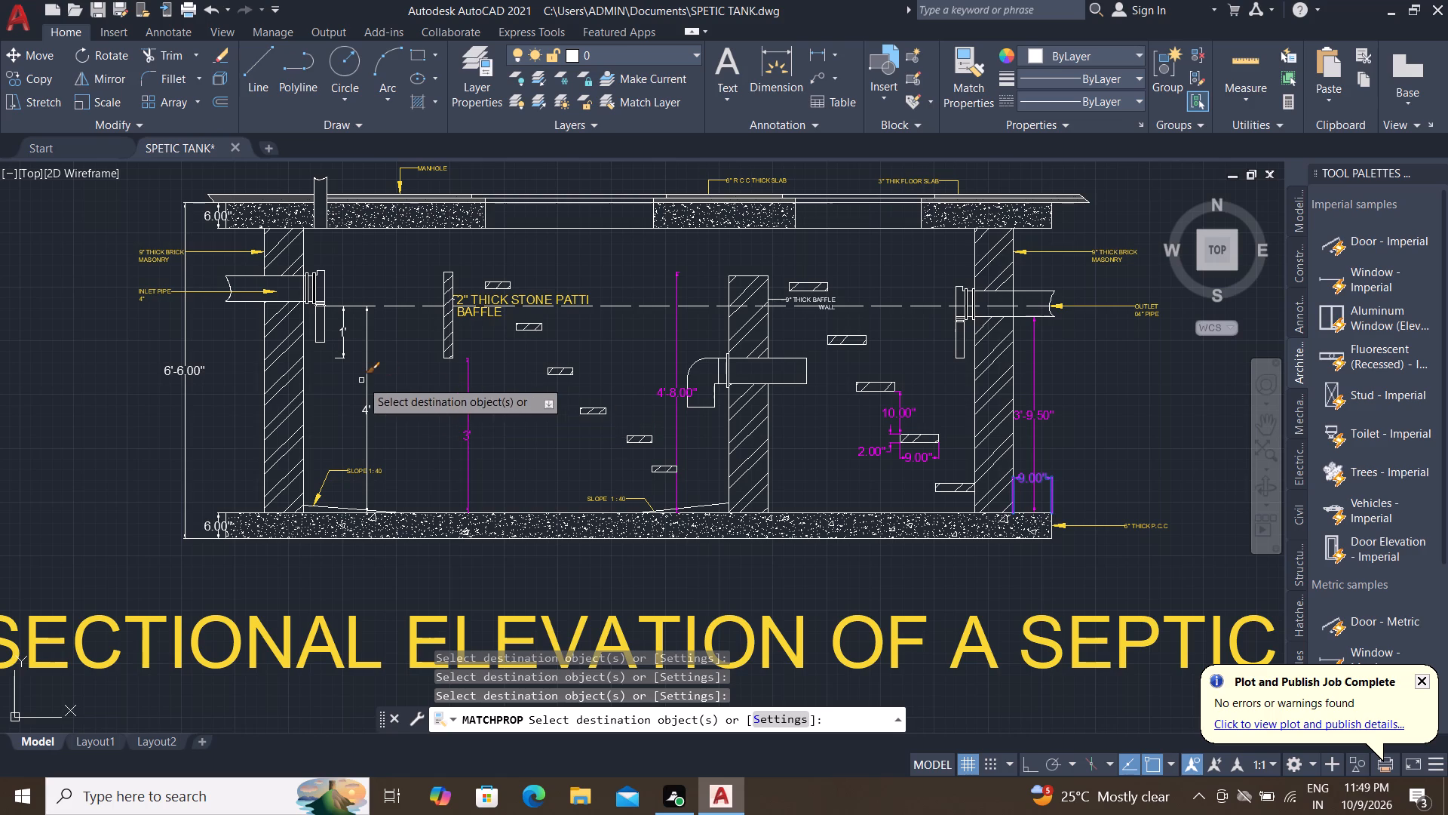
click(364, 383)
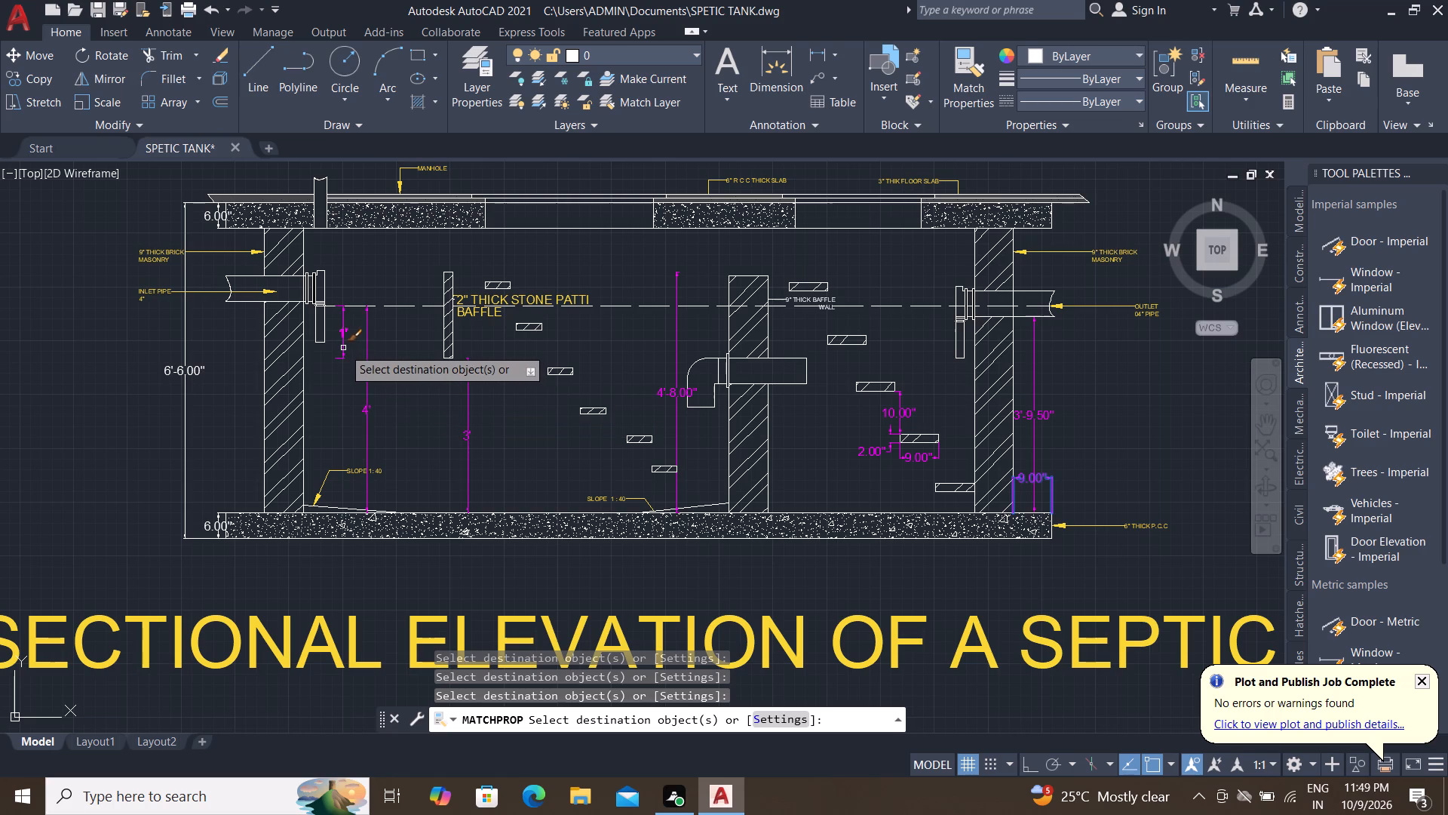
click(343, 348)
key(Escape)
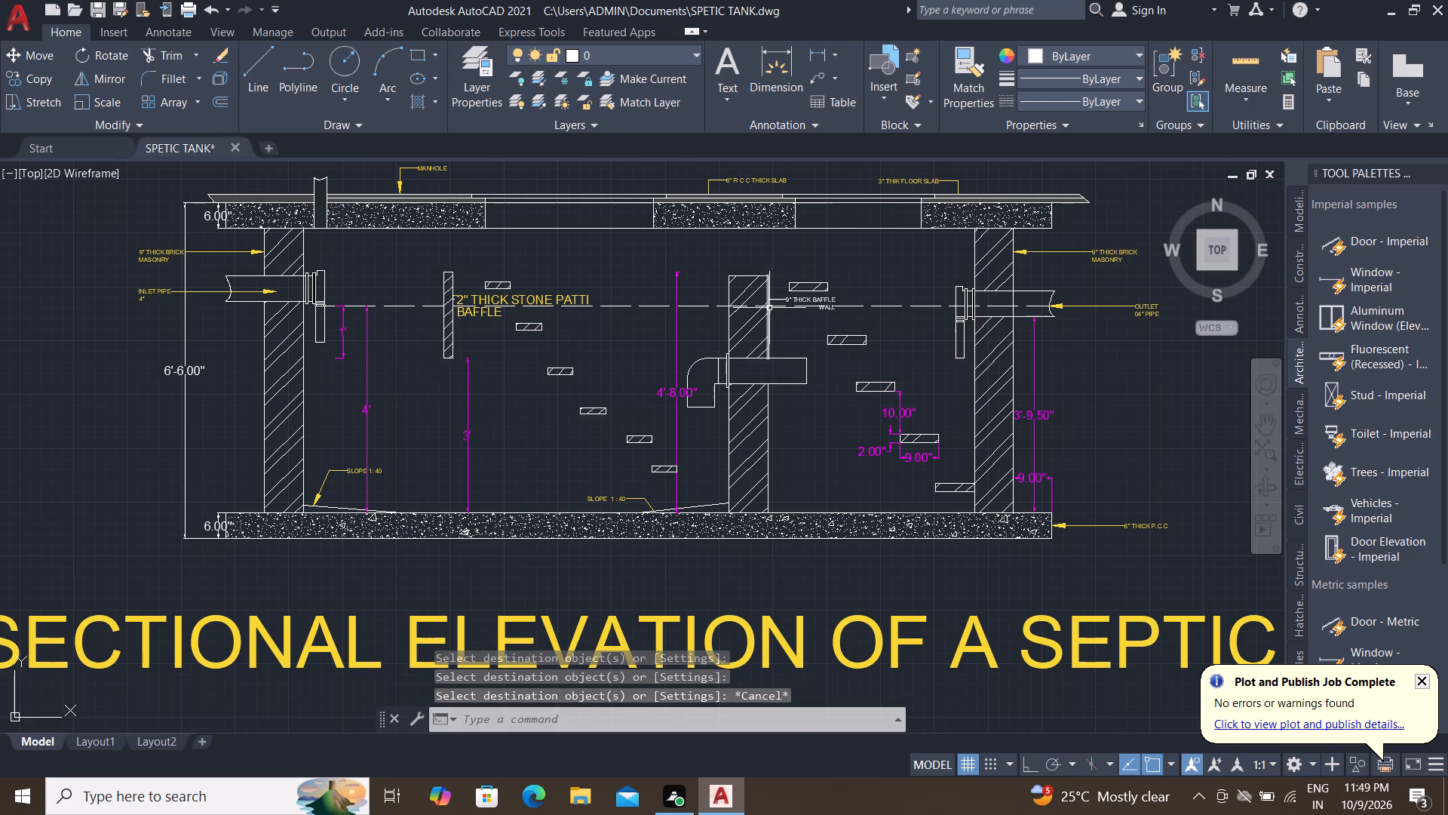
Match the yellow 2" THICK STONE PATTI BAFFLE note's properties onto the 9" THICK BAFFLE WALL leader.
scroll(784, 293, up, 1)
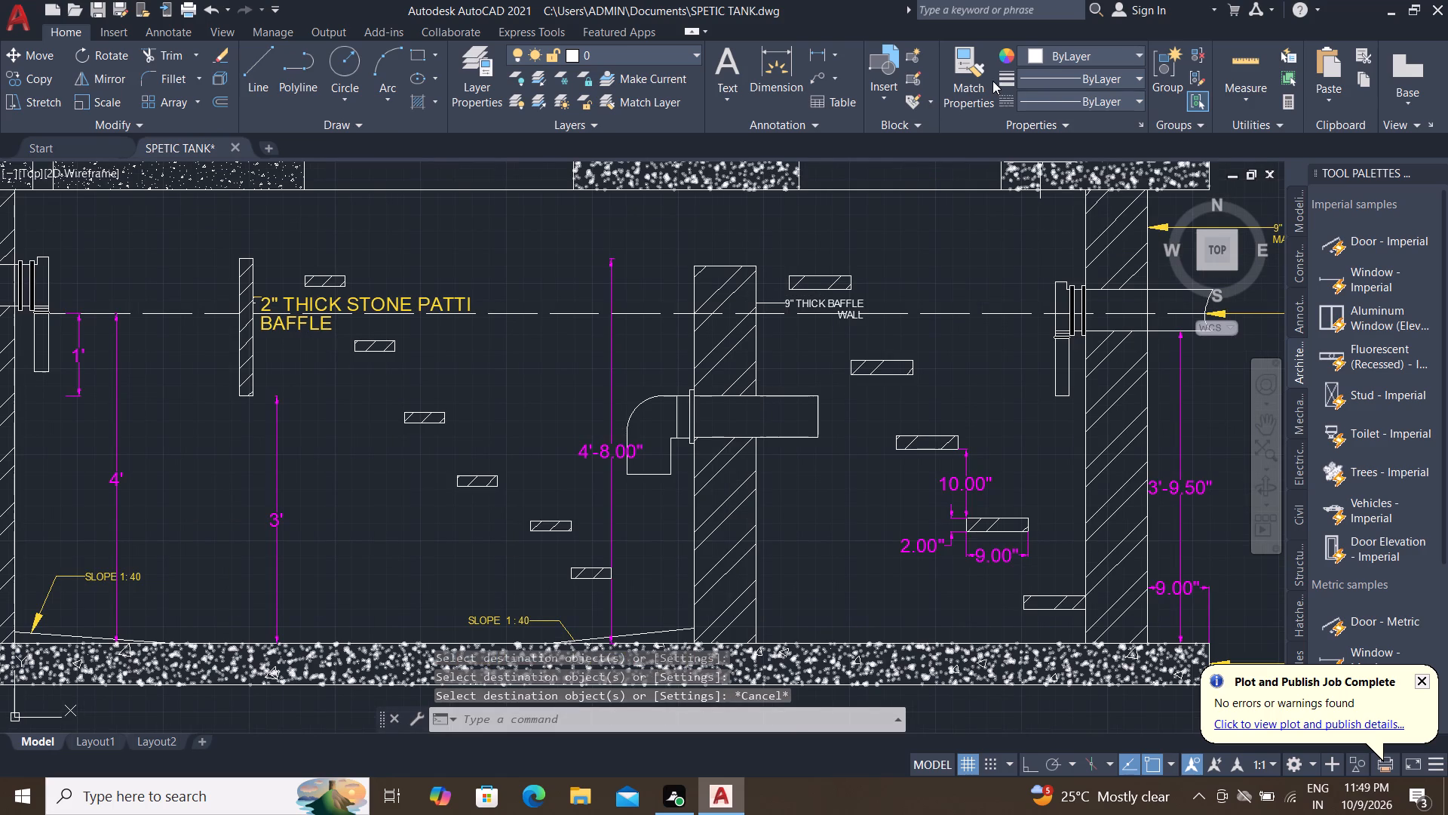
click(977, 81)
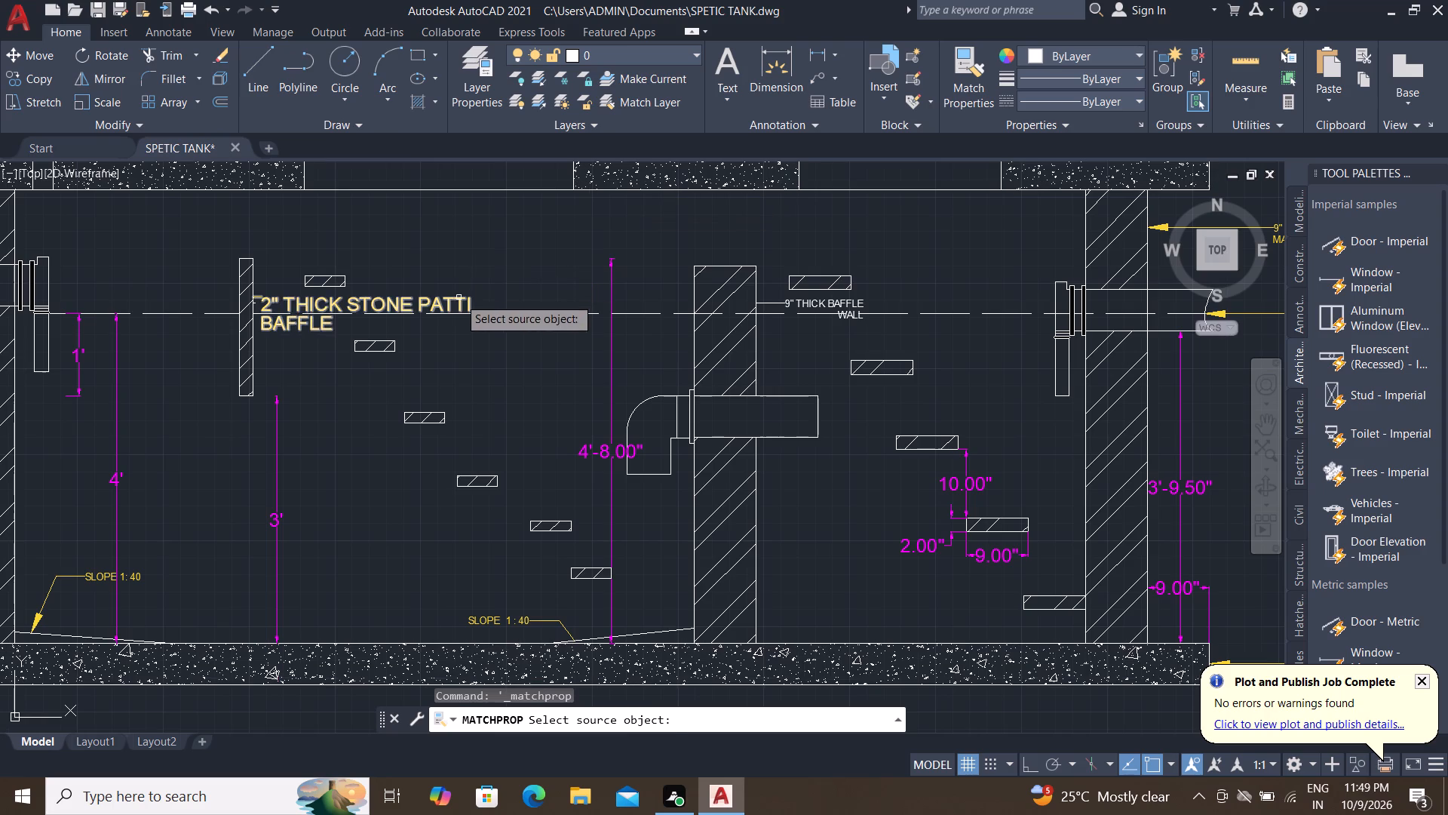
click(459, 297)
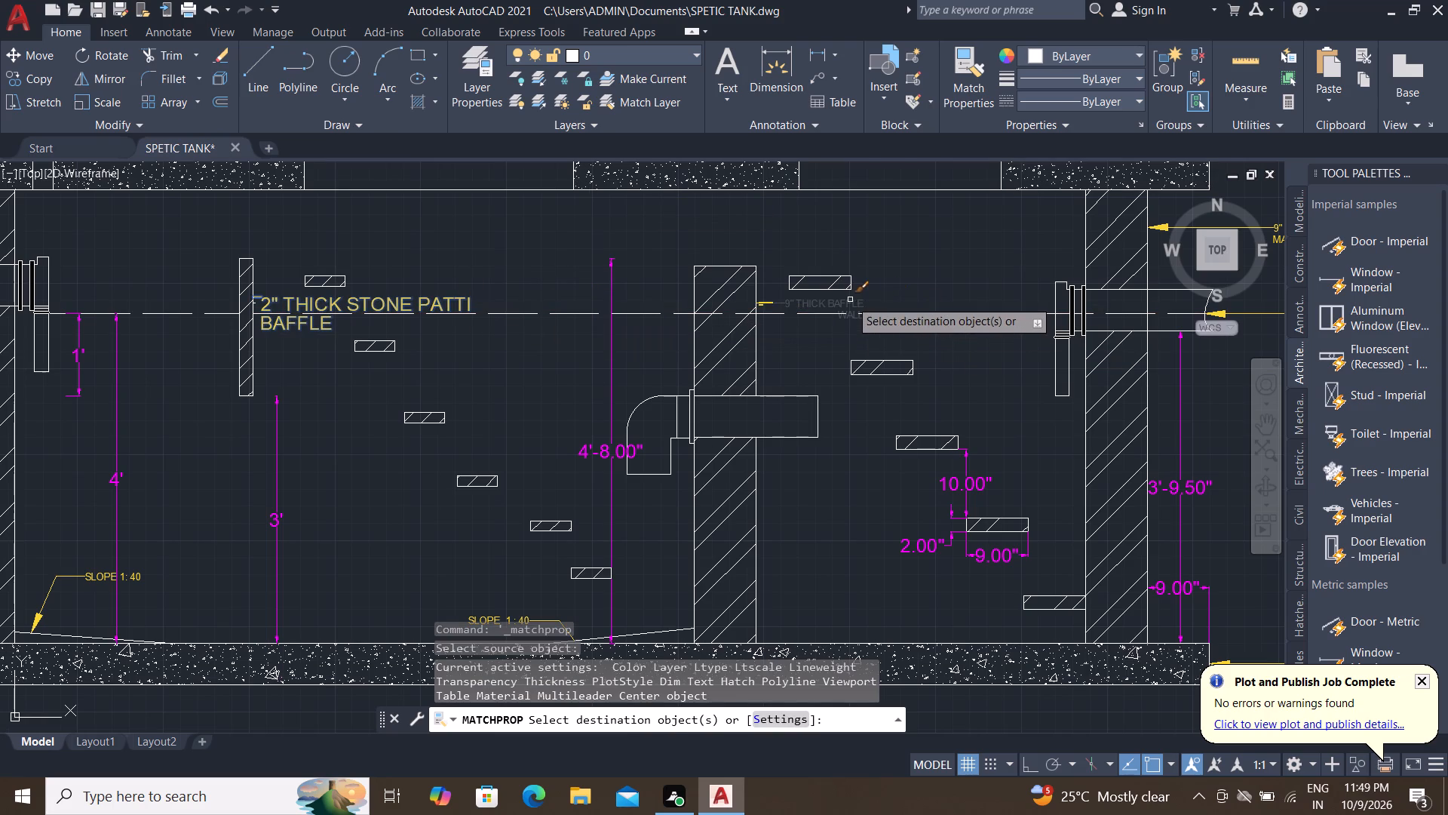
click(850, 300)
key(Escape)
Match the yellow 6" R C C THICK SLAB leader's properties onto the plan's vertical dimensions: both 9.00" walls, 6'-6.00" and 8'.
scroll(857, 355, up, 1)
middle_drag(857, 355, 859, 493)
scroll(850, 488, down, 3)
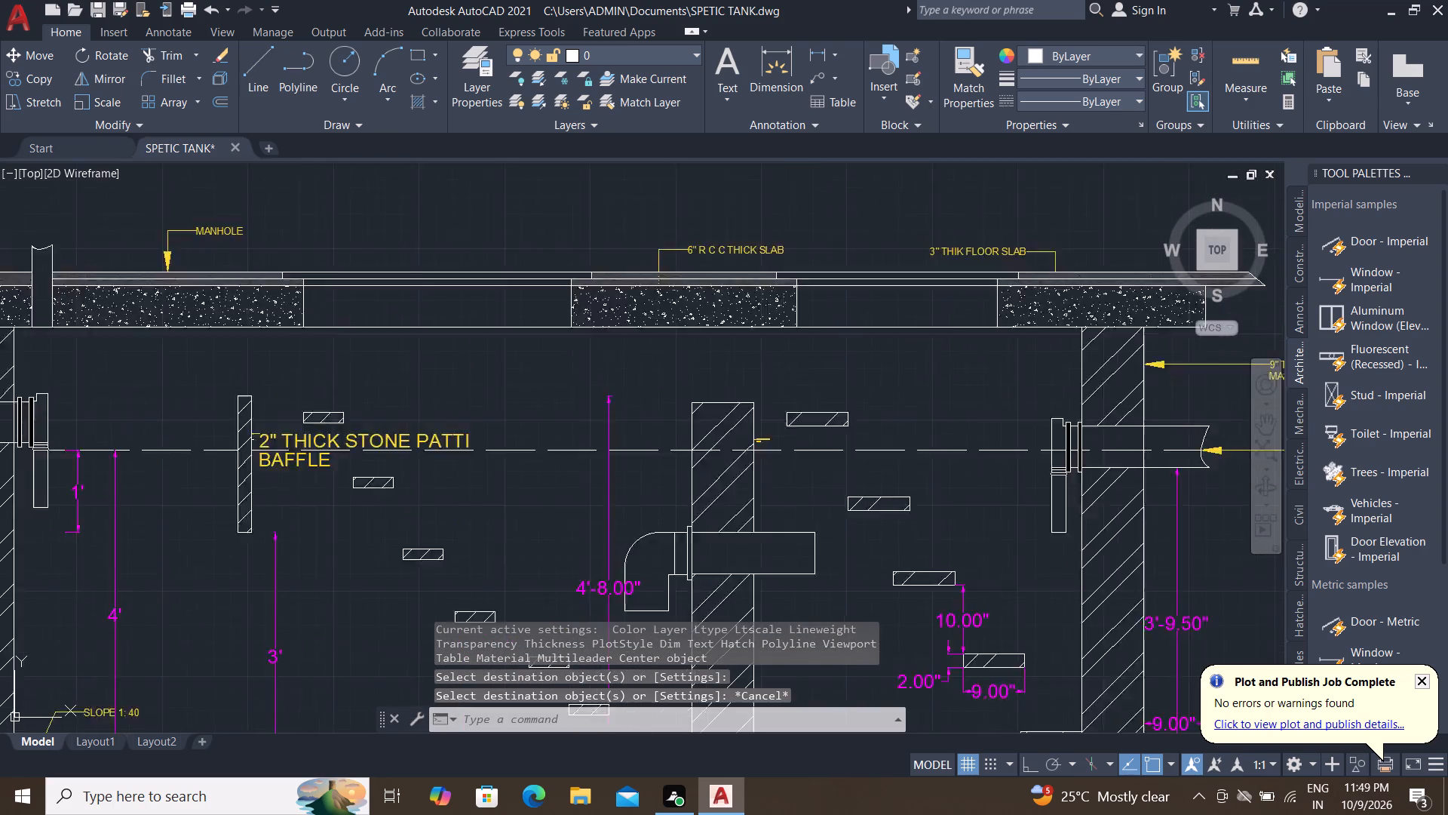
middle_drag(893, 300, 867, 440)
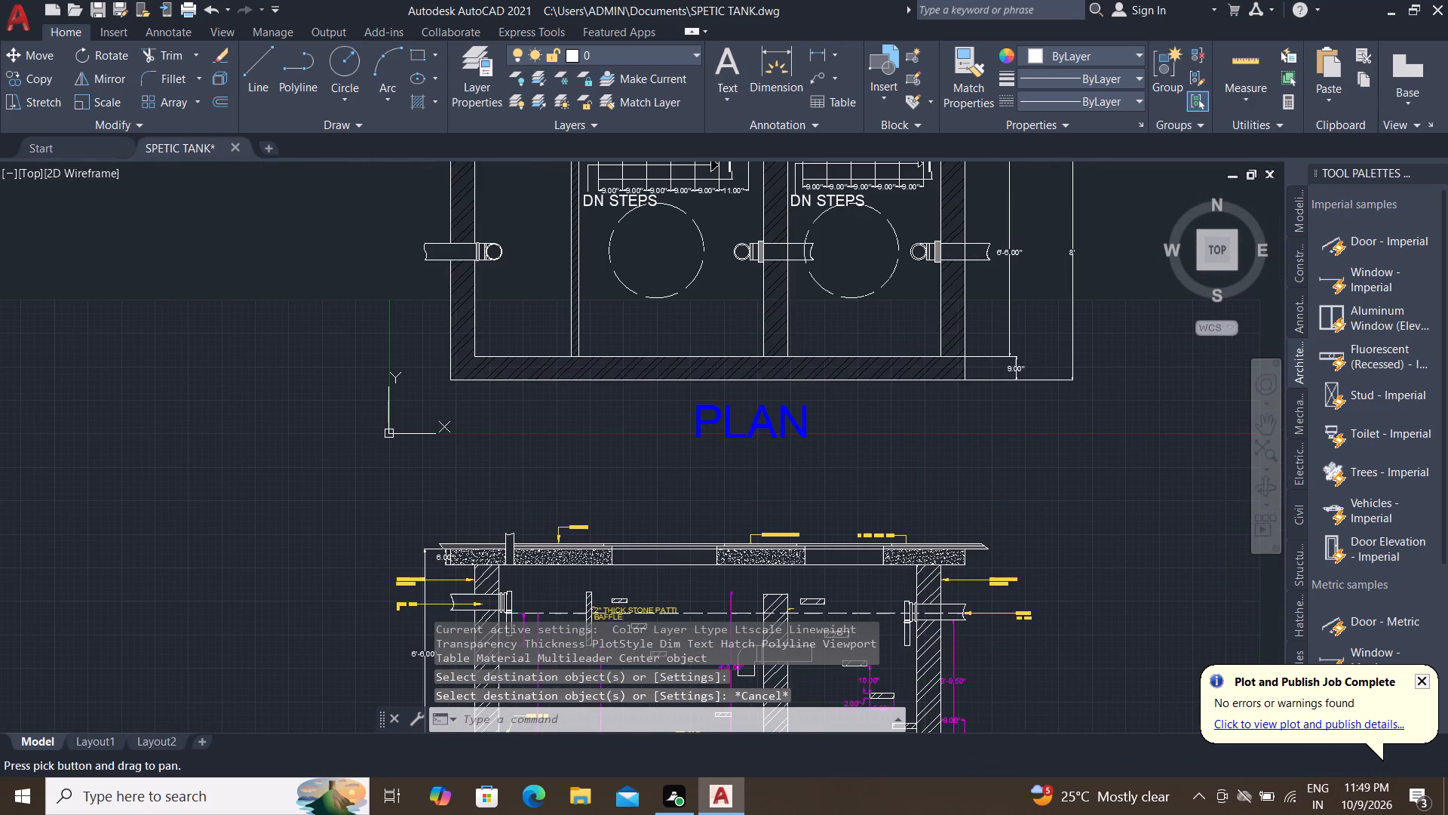
click(971, 77)
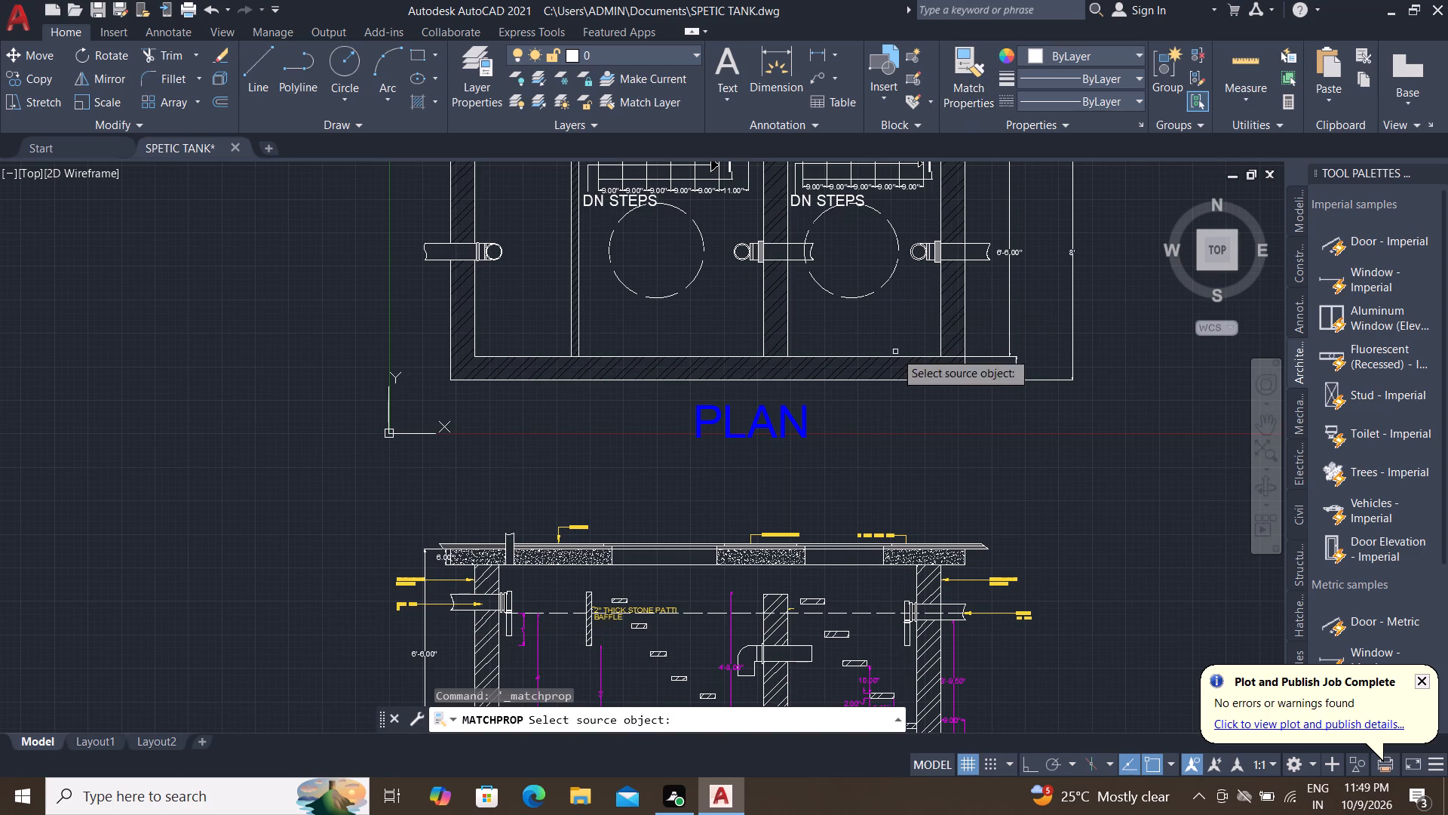
click(768, 537)
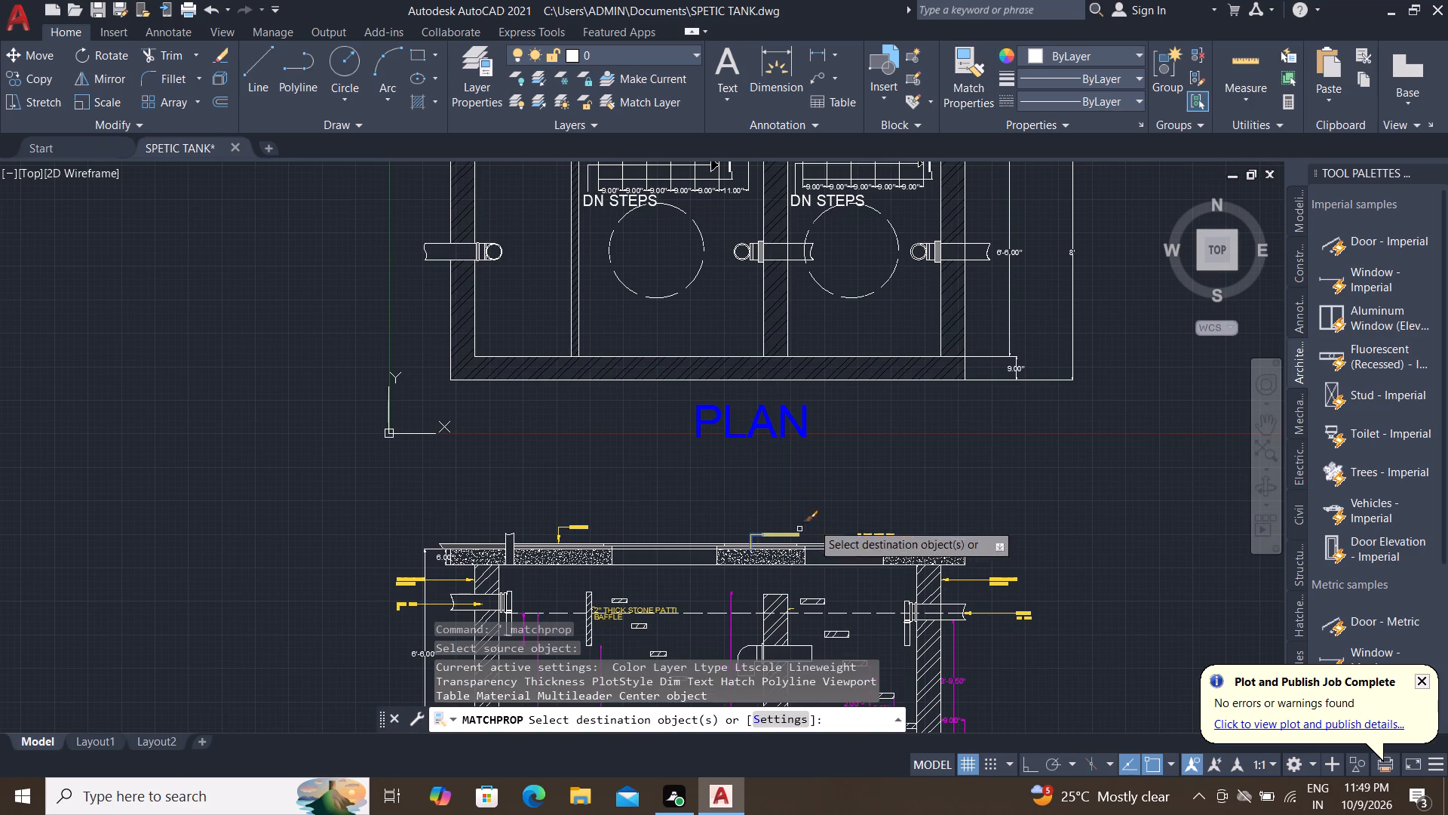
click(1019, 372)
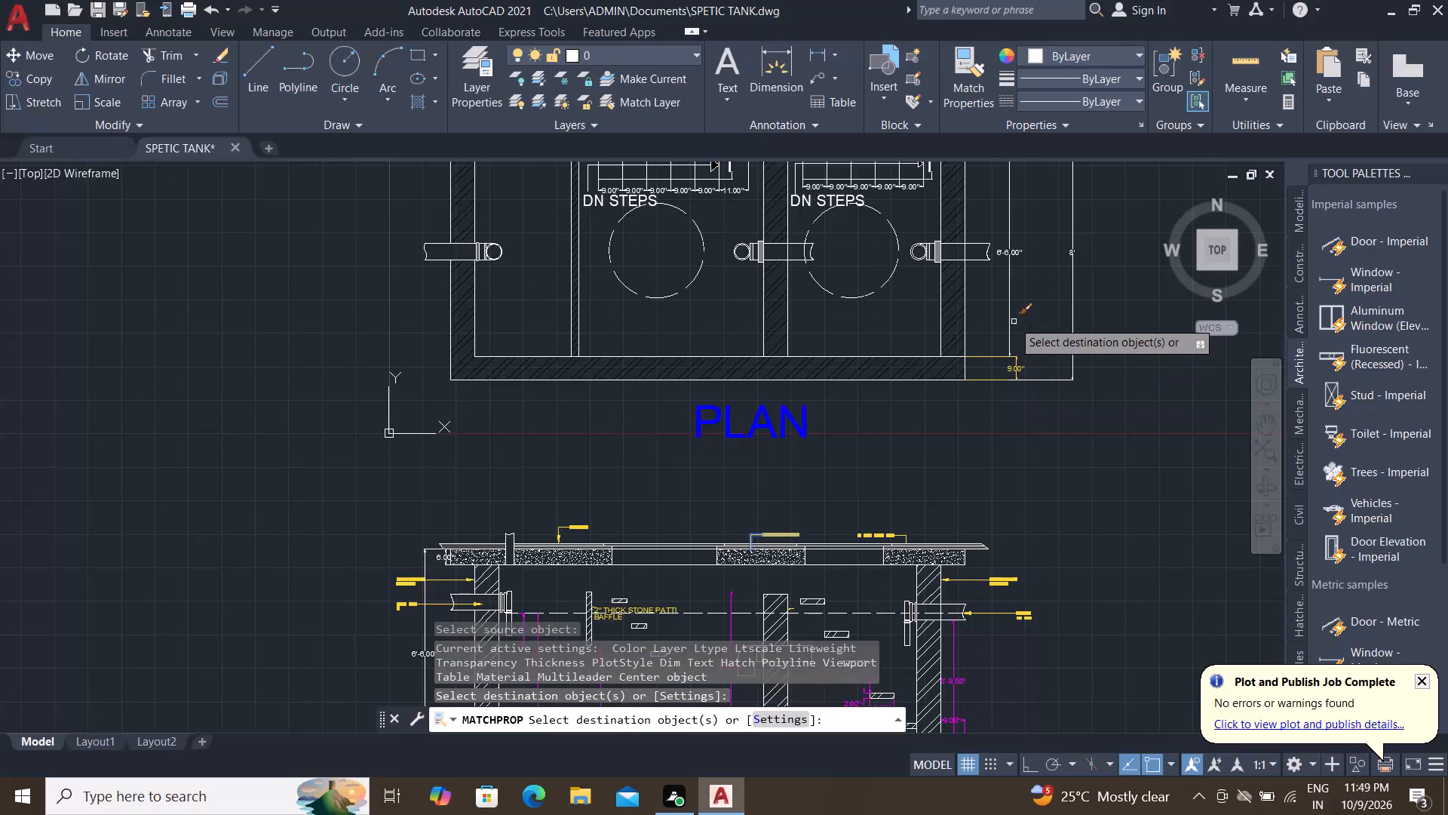
click(1010, 318)
click(1051, 382)
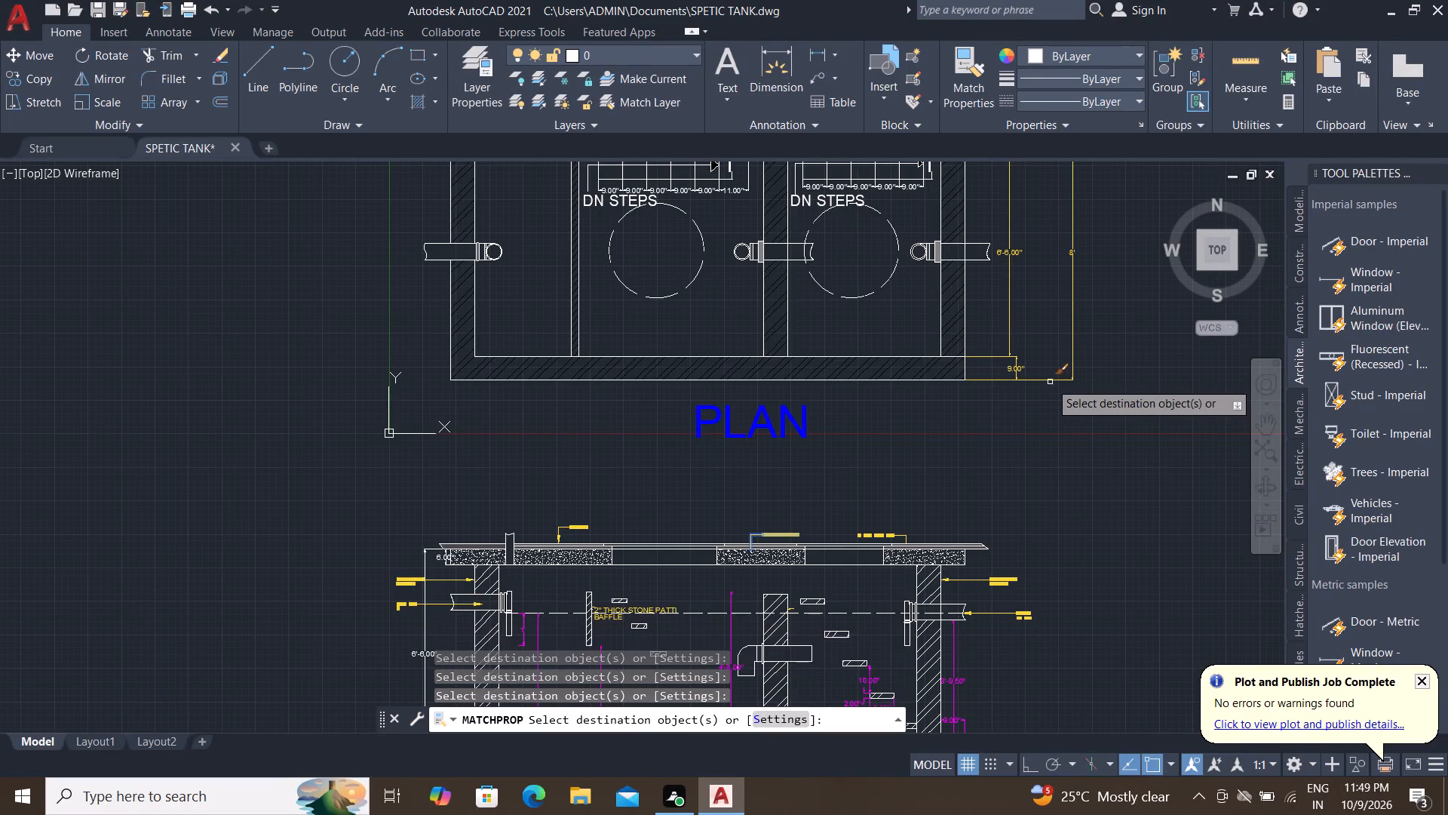
scroll(1043, 500, down, 3)
scroll(1026, 349, up, 3)
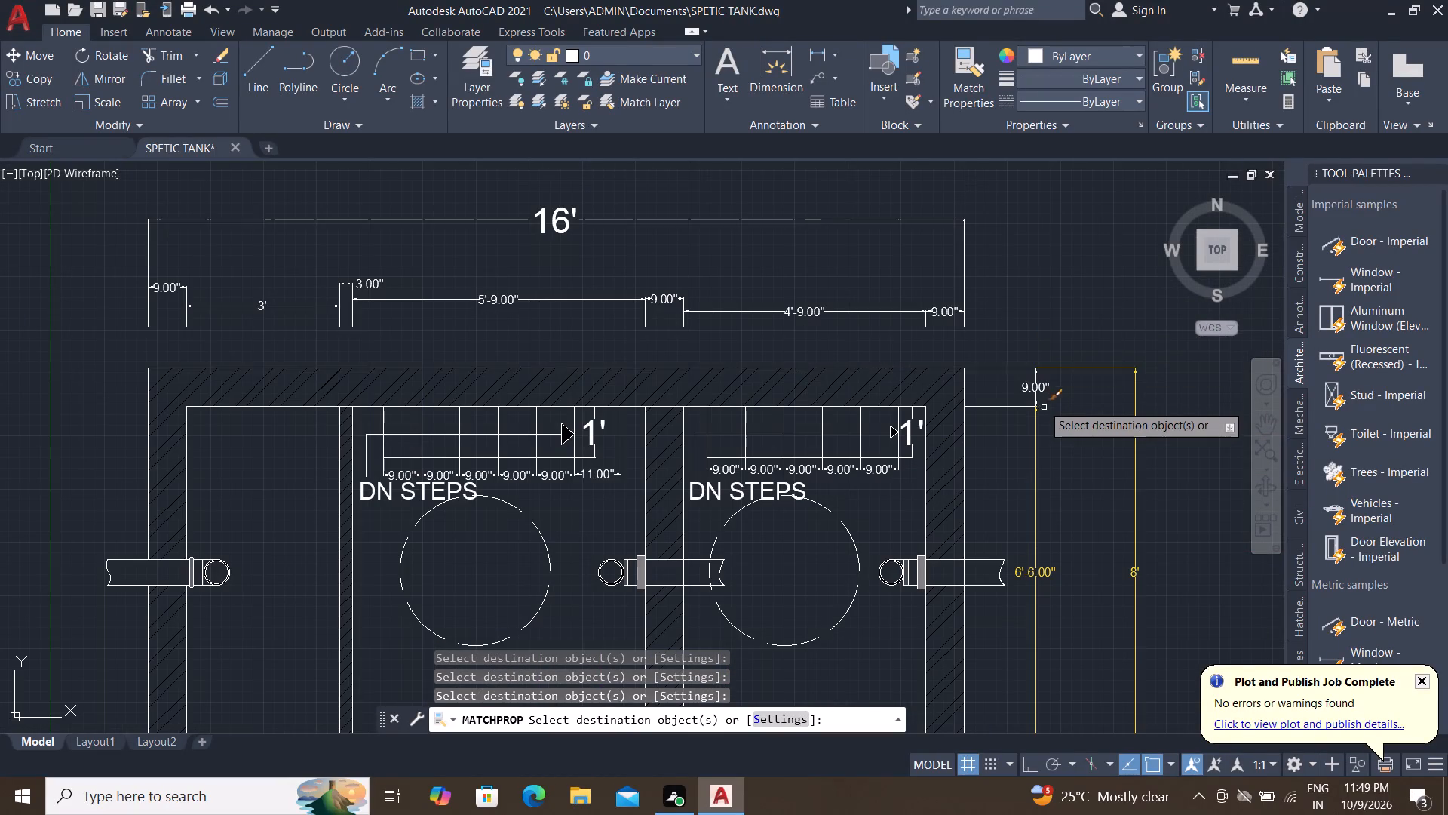
click(1032, 384)
Match the same yellow properties onto the plan's horizontal dimensions above the wall: 16' overall, 4'-9.00", 5'-9.00", 3', 3.00" and the three 9.00".
click(951, 312)
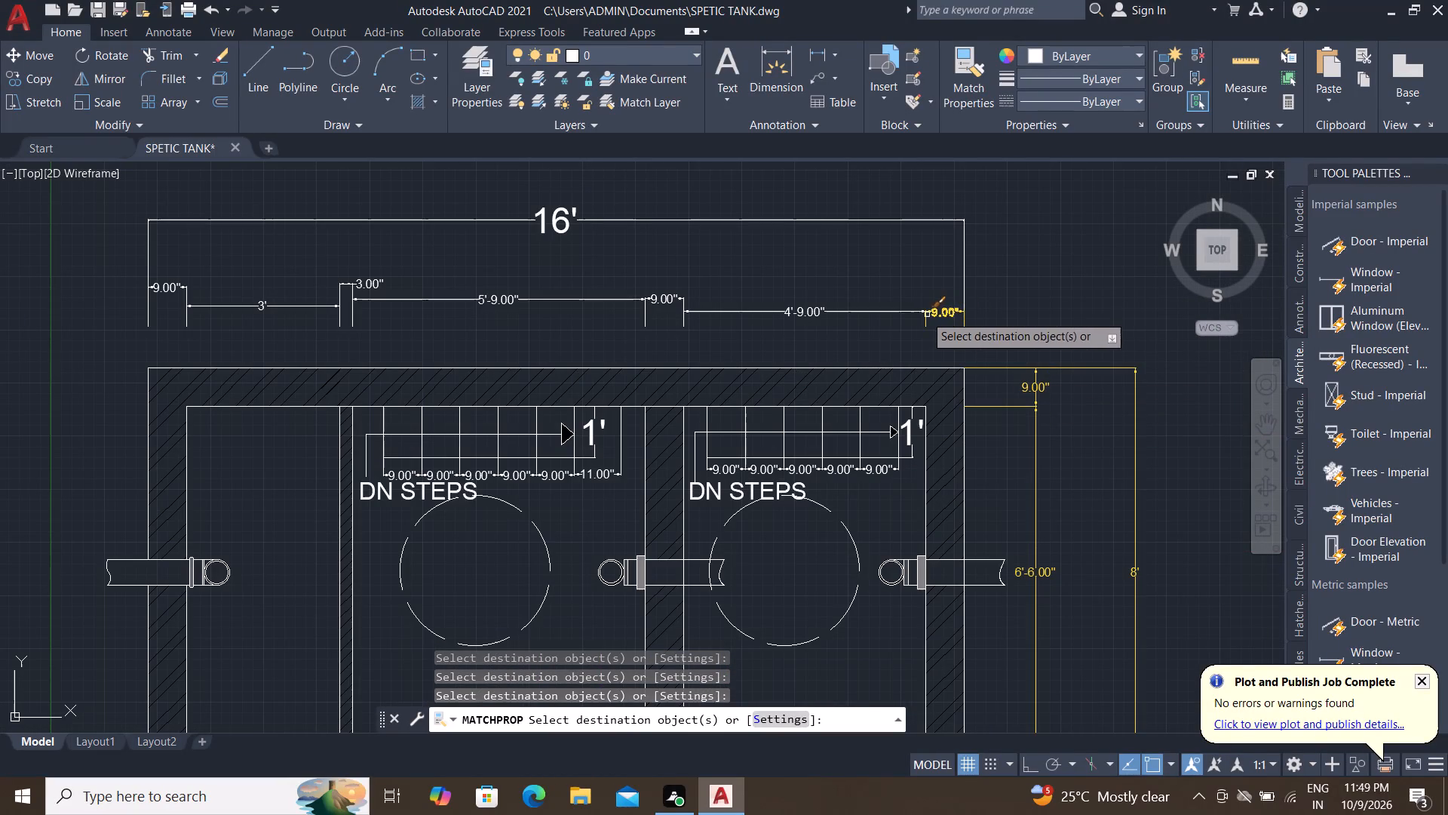
click(885, 311)
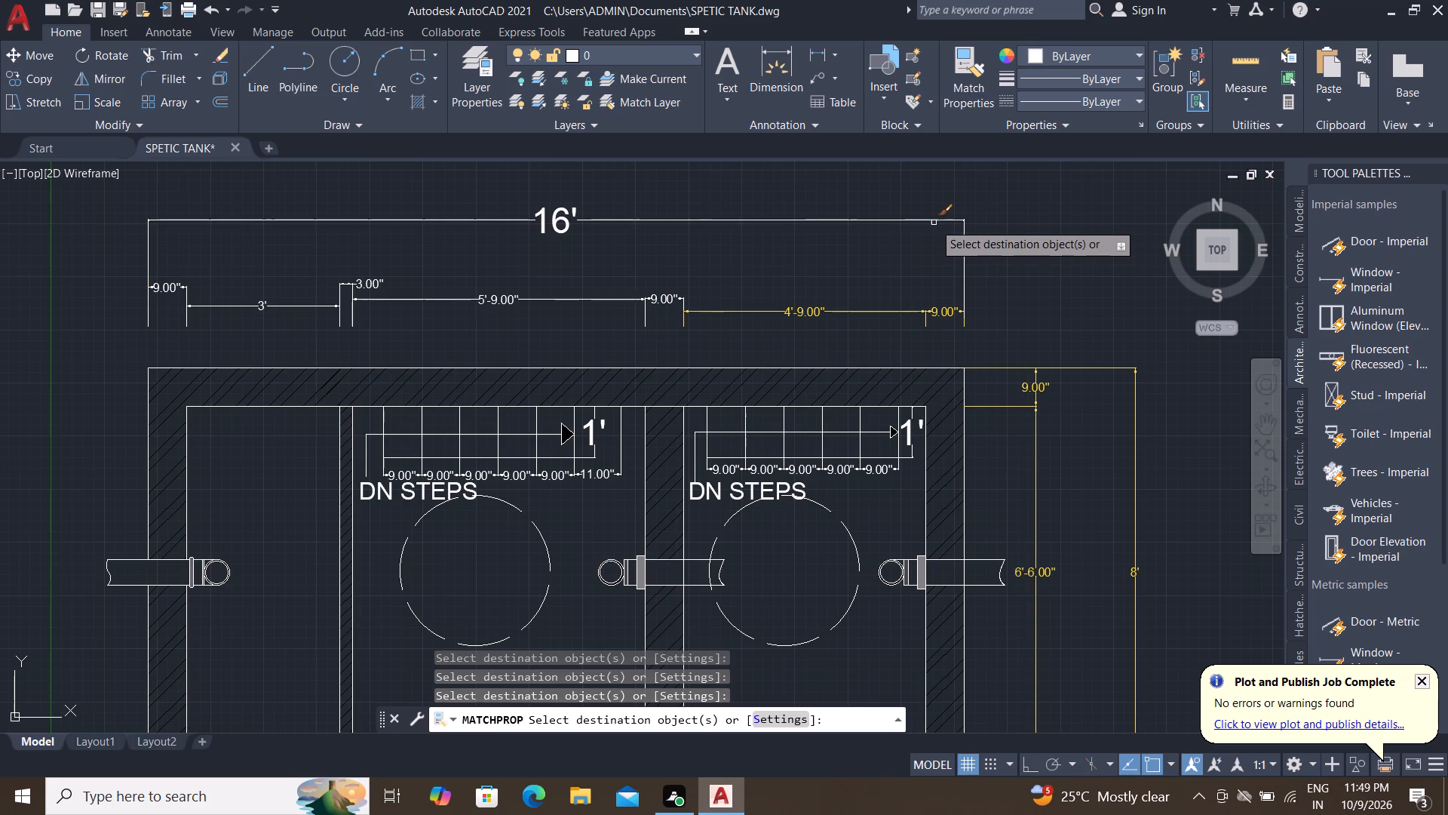
click(934, 223)
middle_drag(868, 265, 1302, 277)
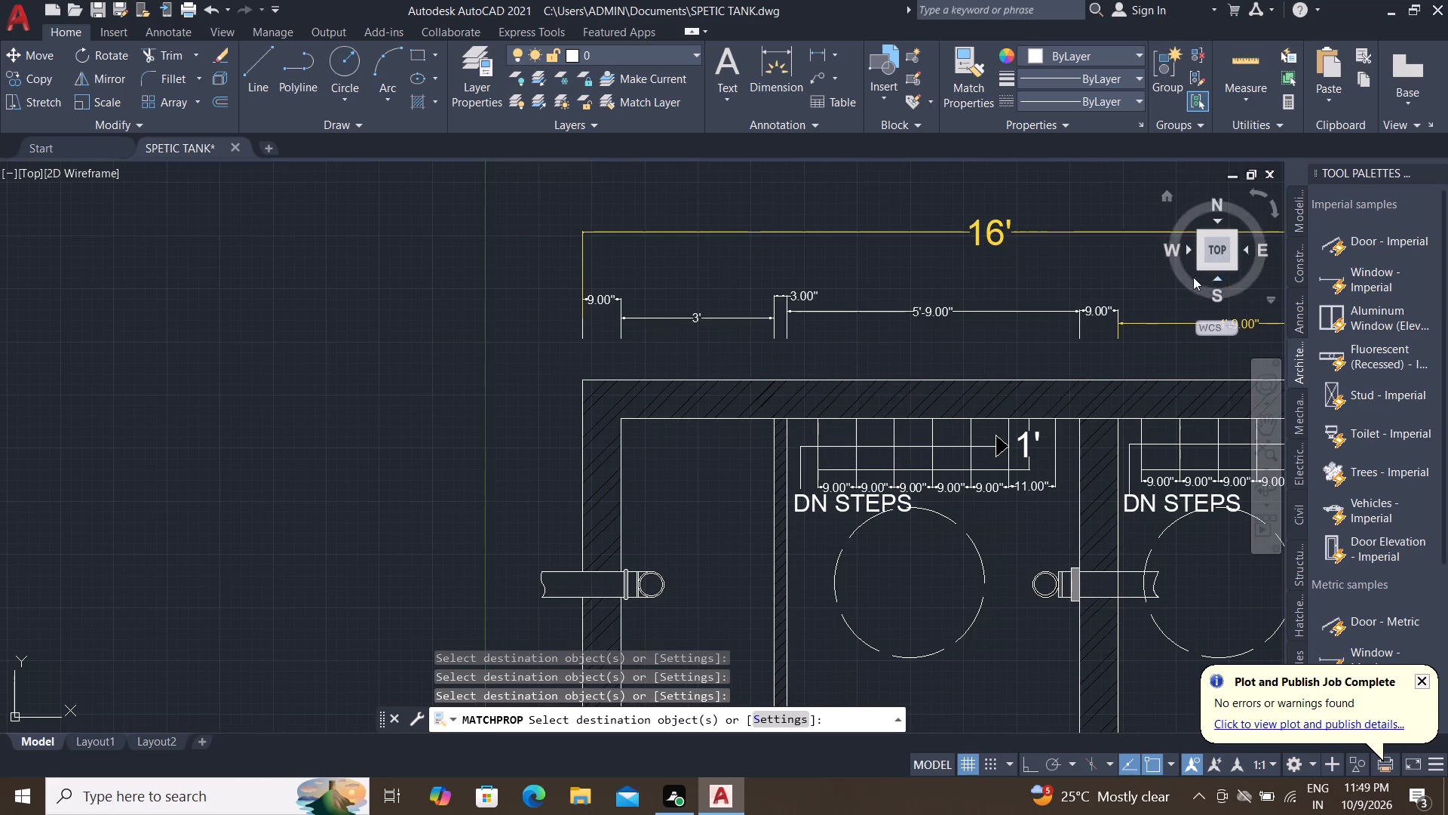
click(1098, 312)
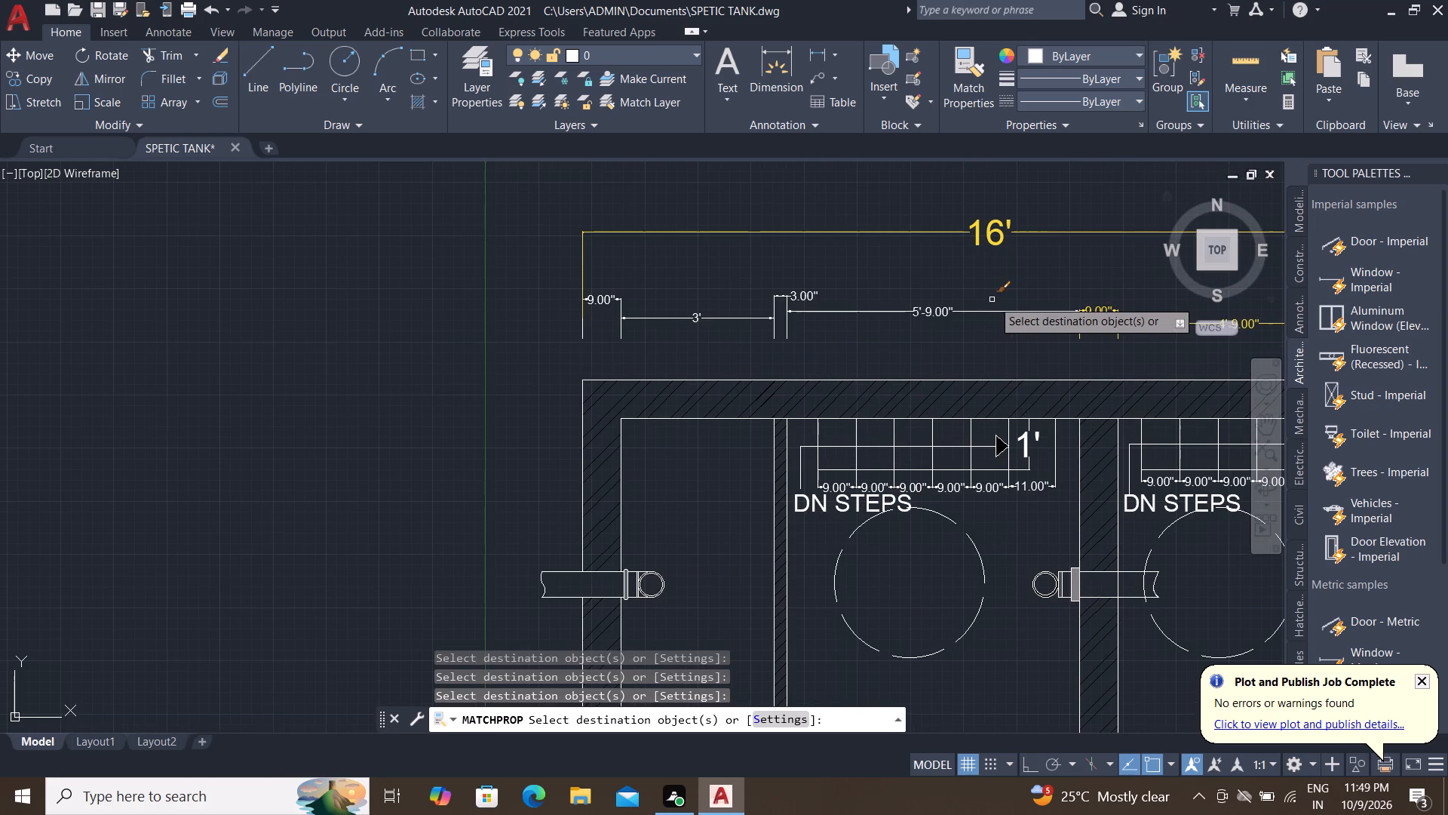
click(1005, 312)
middle_drag(908, 285, 938, 285)
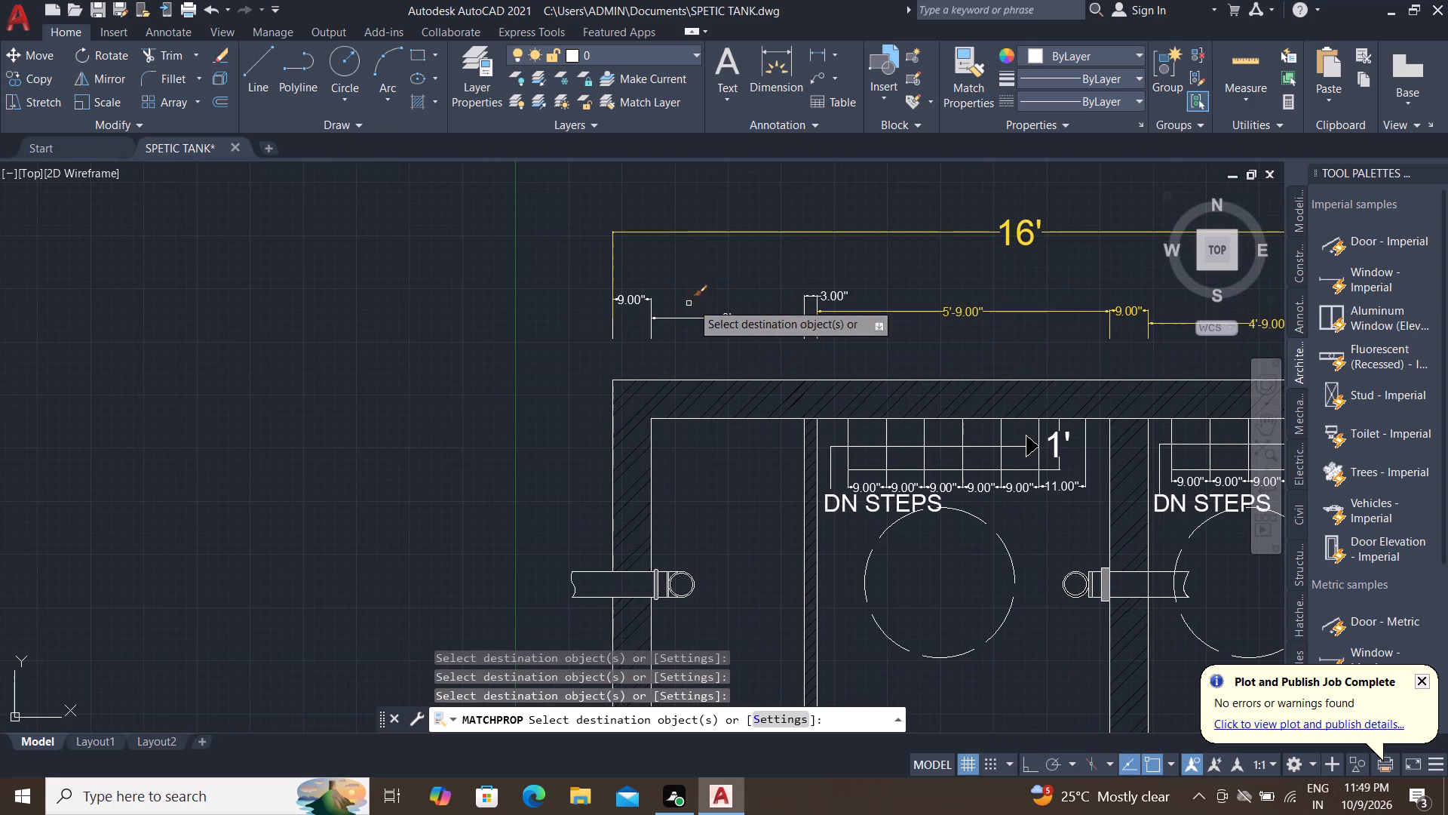
click(634, 296)
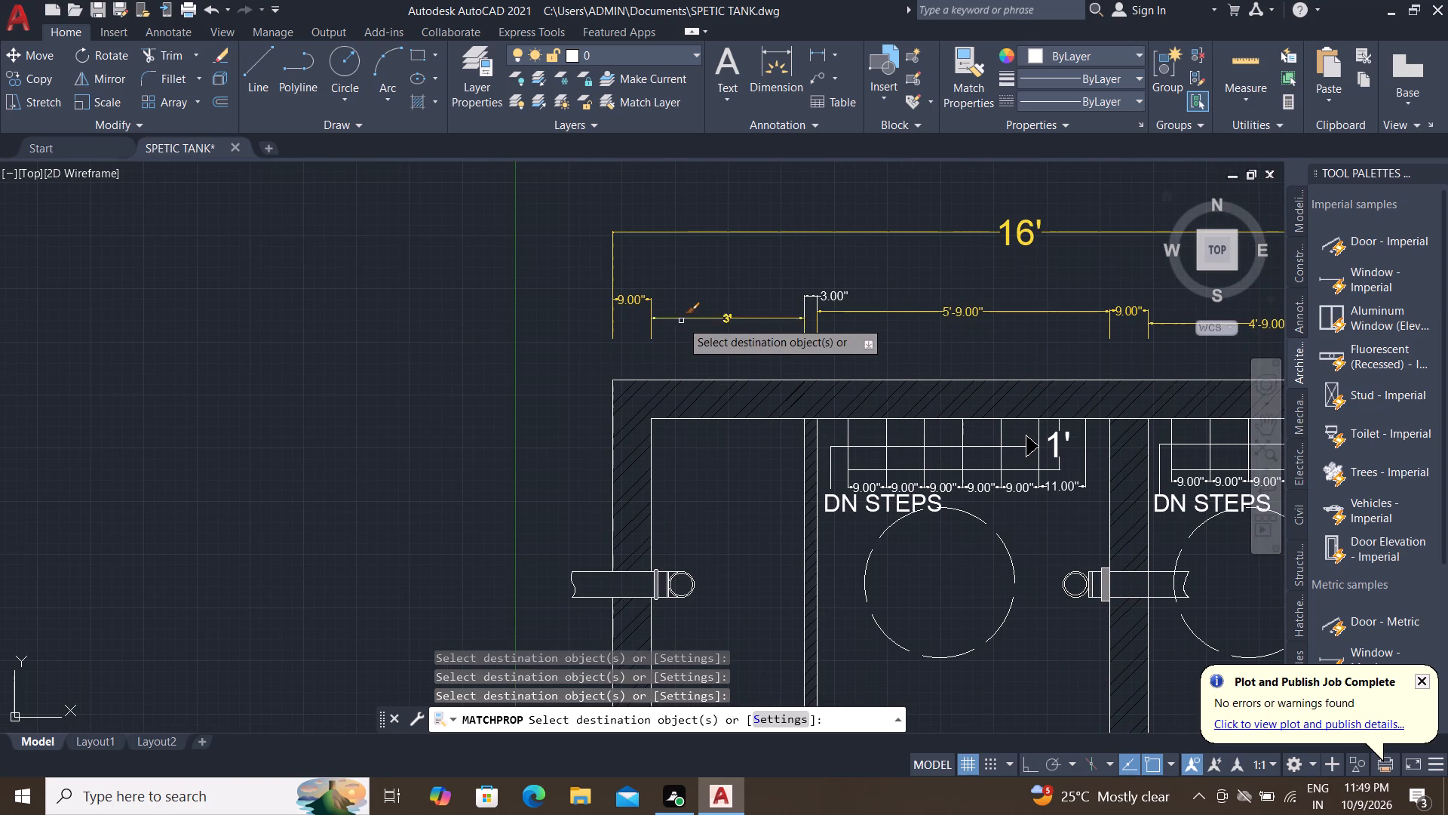
click(681, 321)
click(815, 300)
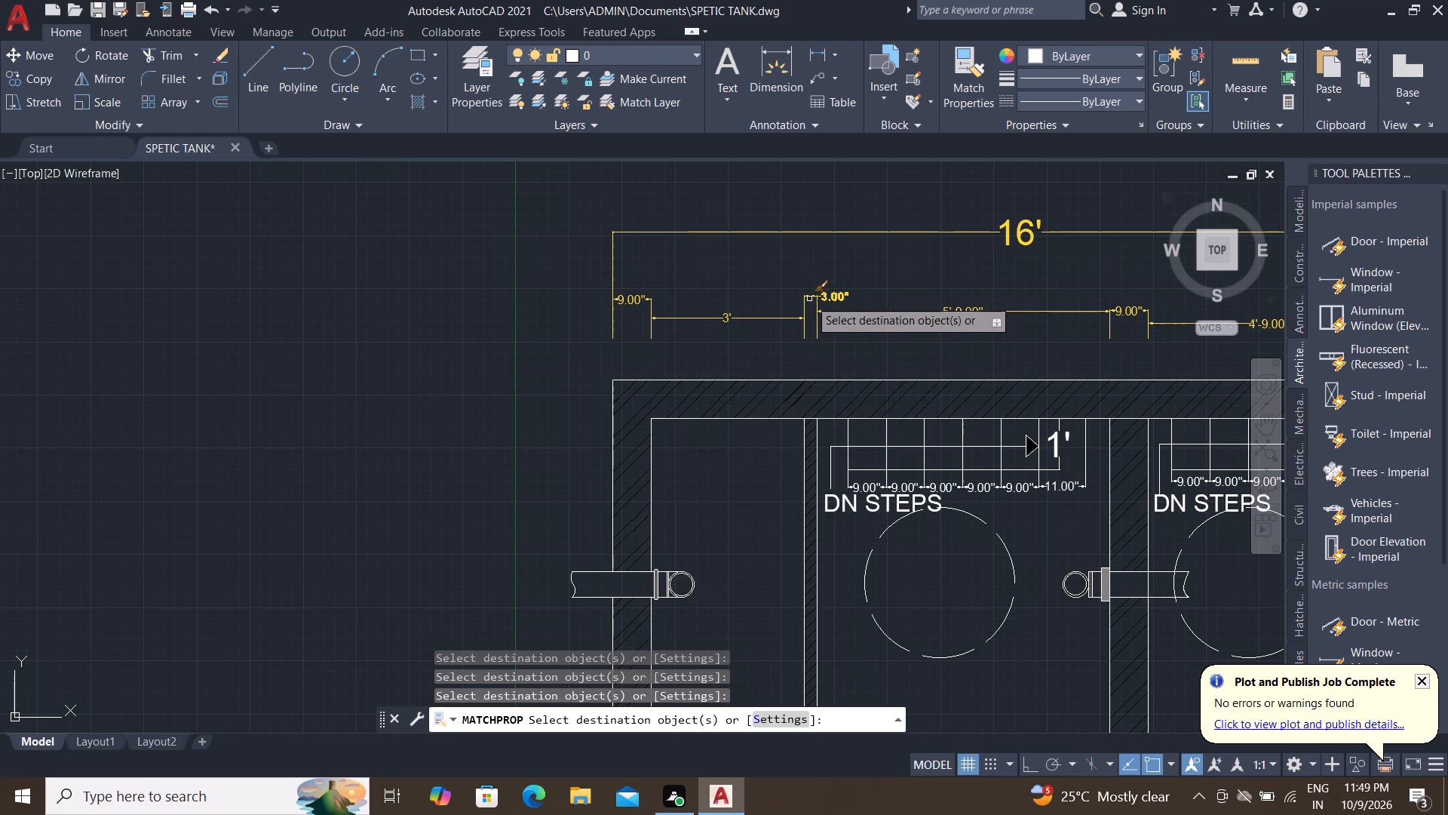
Match the yellow properties onto the step dimensions in the 5'-9.00" compartment: five 9.00" treads, 11.00" and 1'.
scroll(781, 291, down, 1)
scroll(842, 411, up, 3)
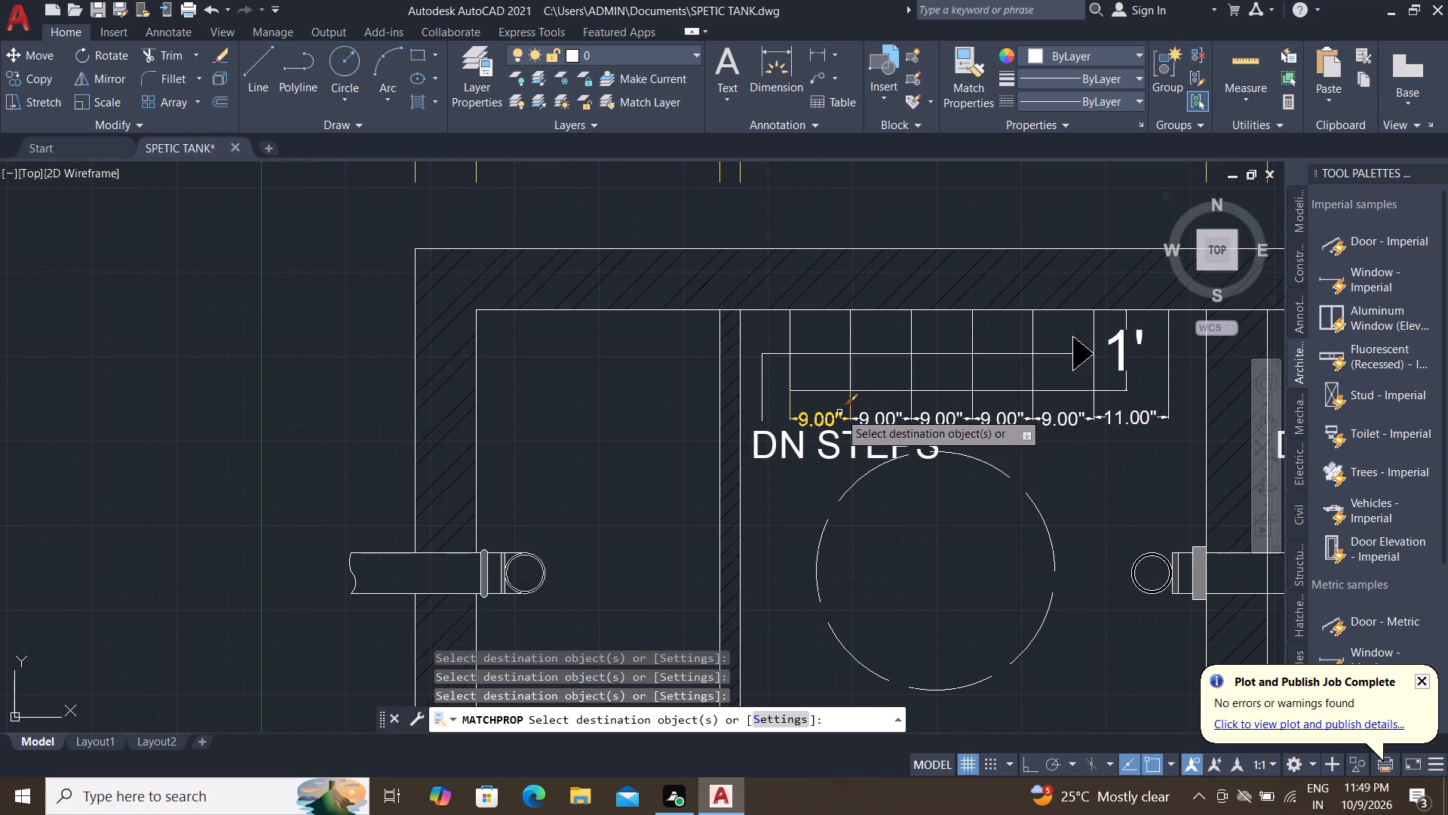
click(833, 413)
drag(870, 417, 881, 417)
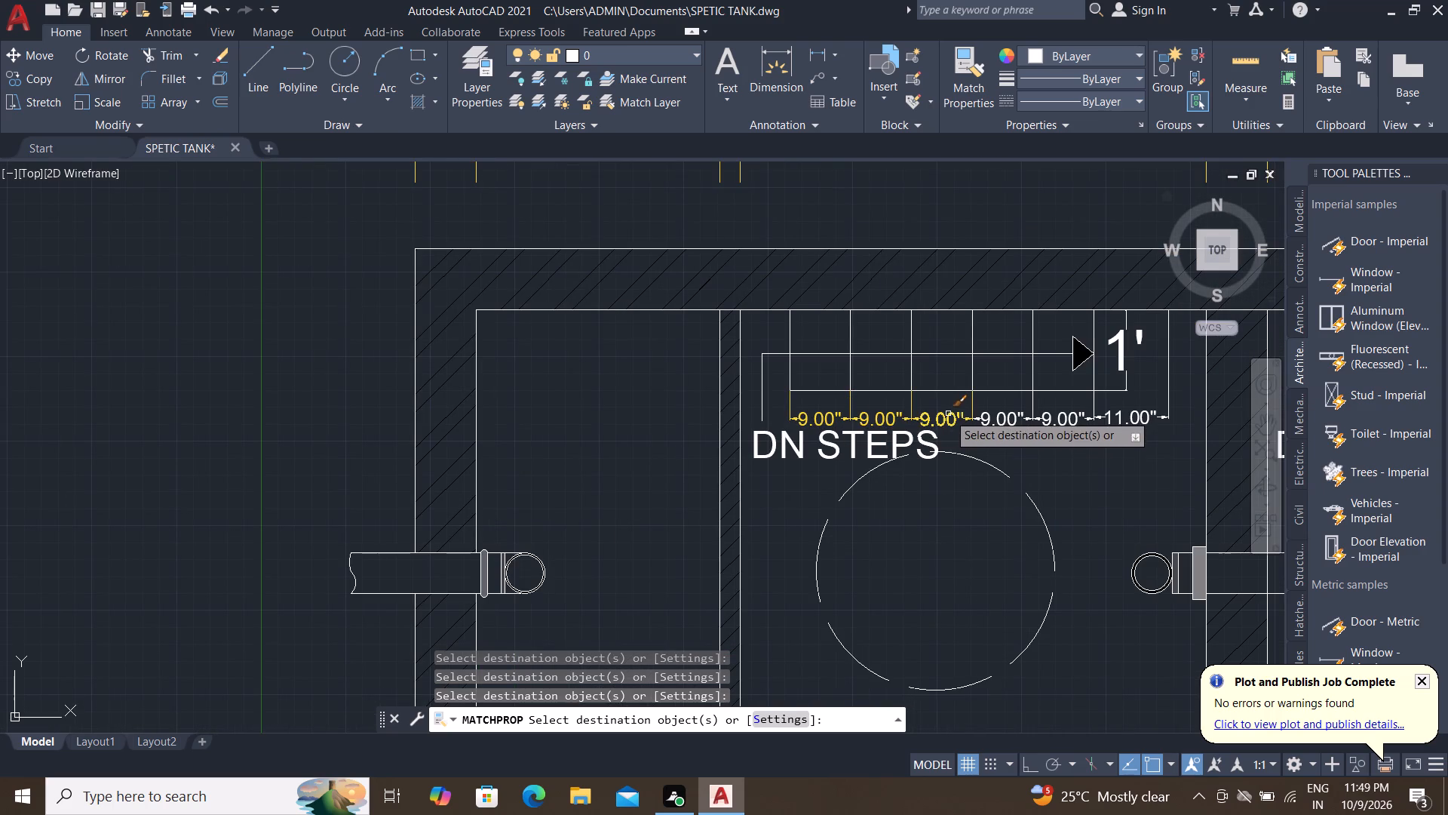
click(943, 416)
click(989, 421)
click(1062, 425)
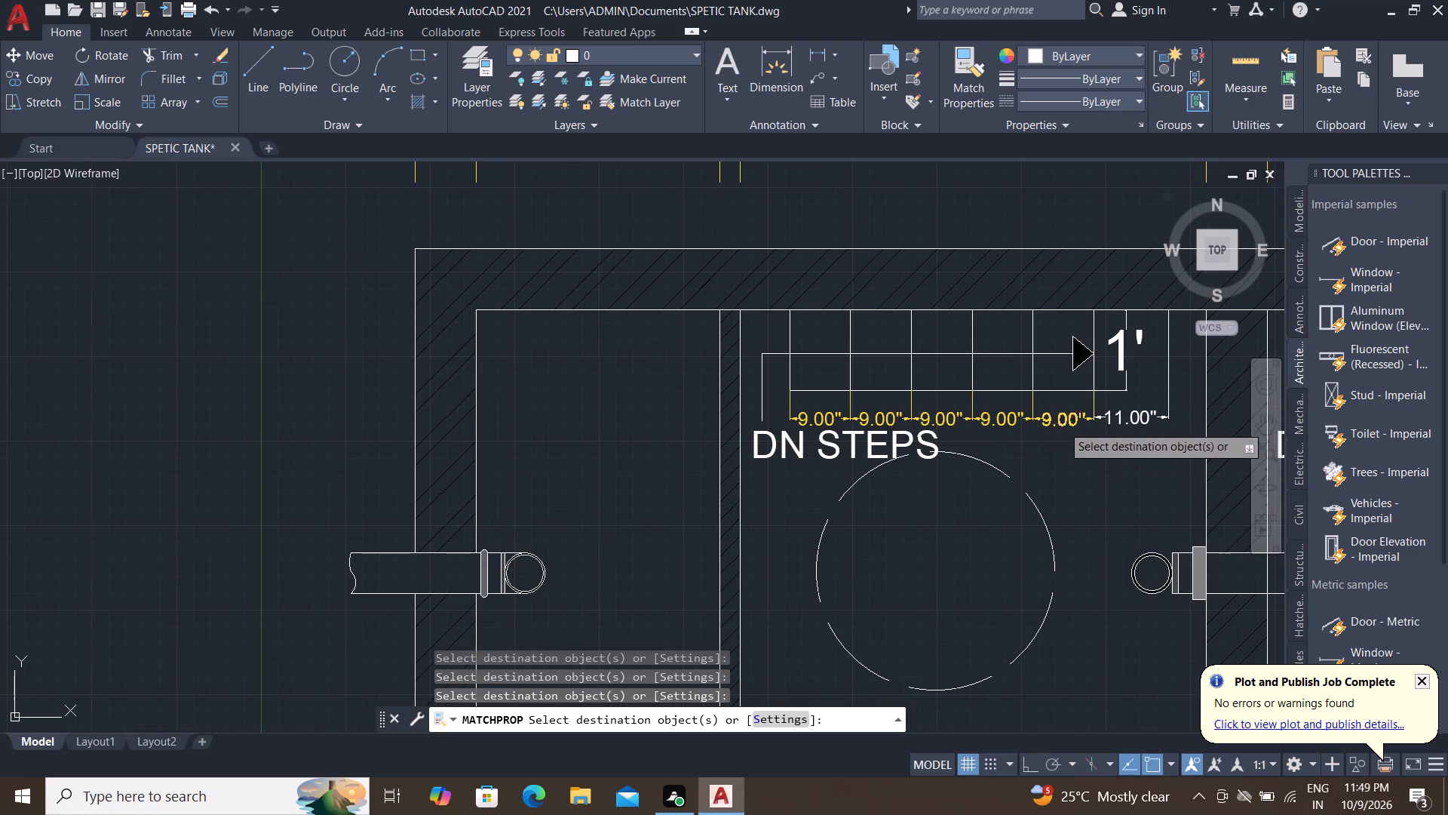
click(1133, 423)
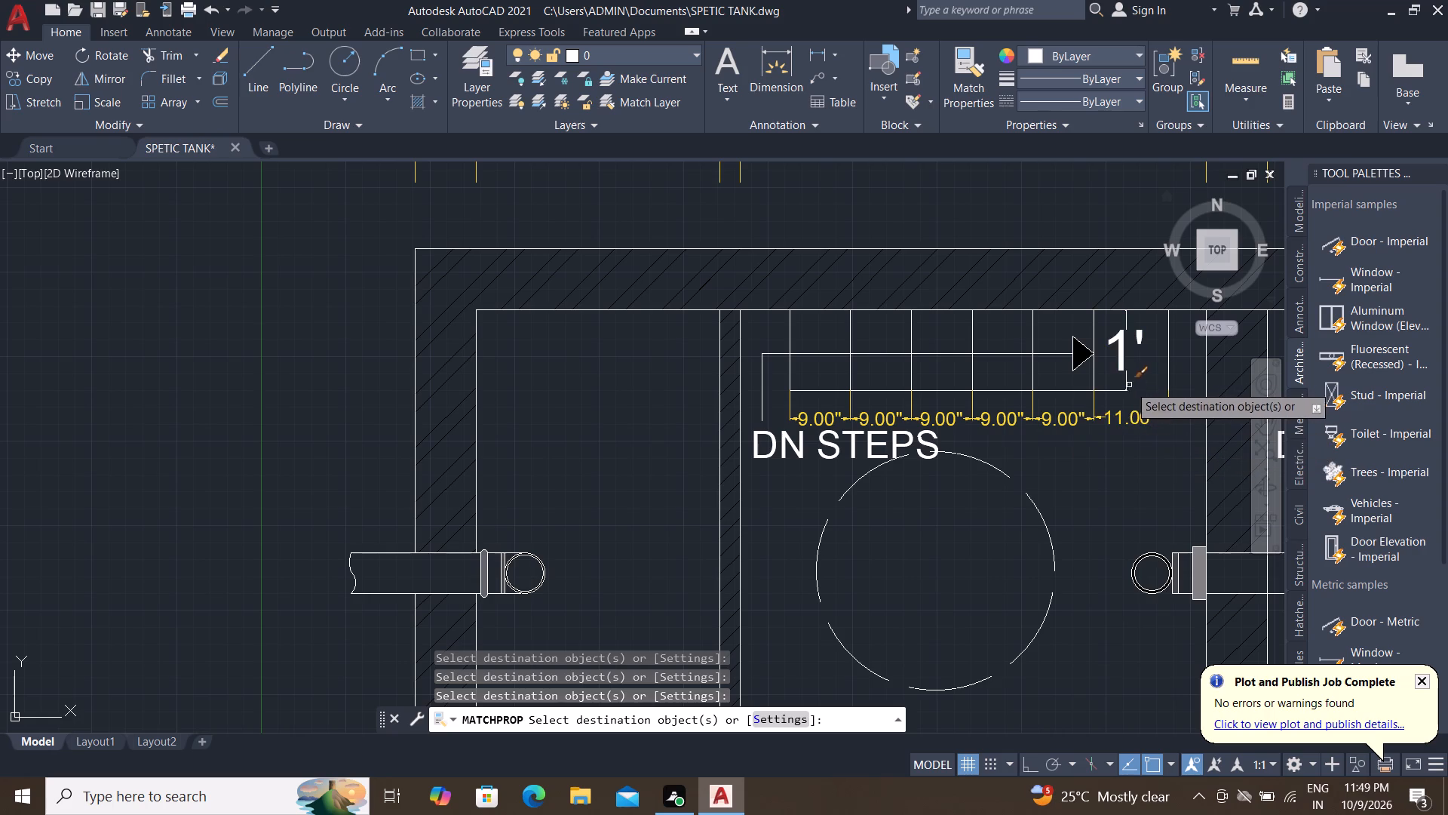
click(1125, 384)
Match the yellow properties onto the step dimensions in the 4'-9.00" compartment: the 1' width and five 9.00" treads.
scroll(1070, 377, down, 2)
middle_drag(1176, 389, 1047, 361)
scroll(1135, 369, up, 1)
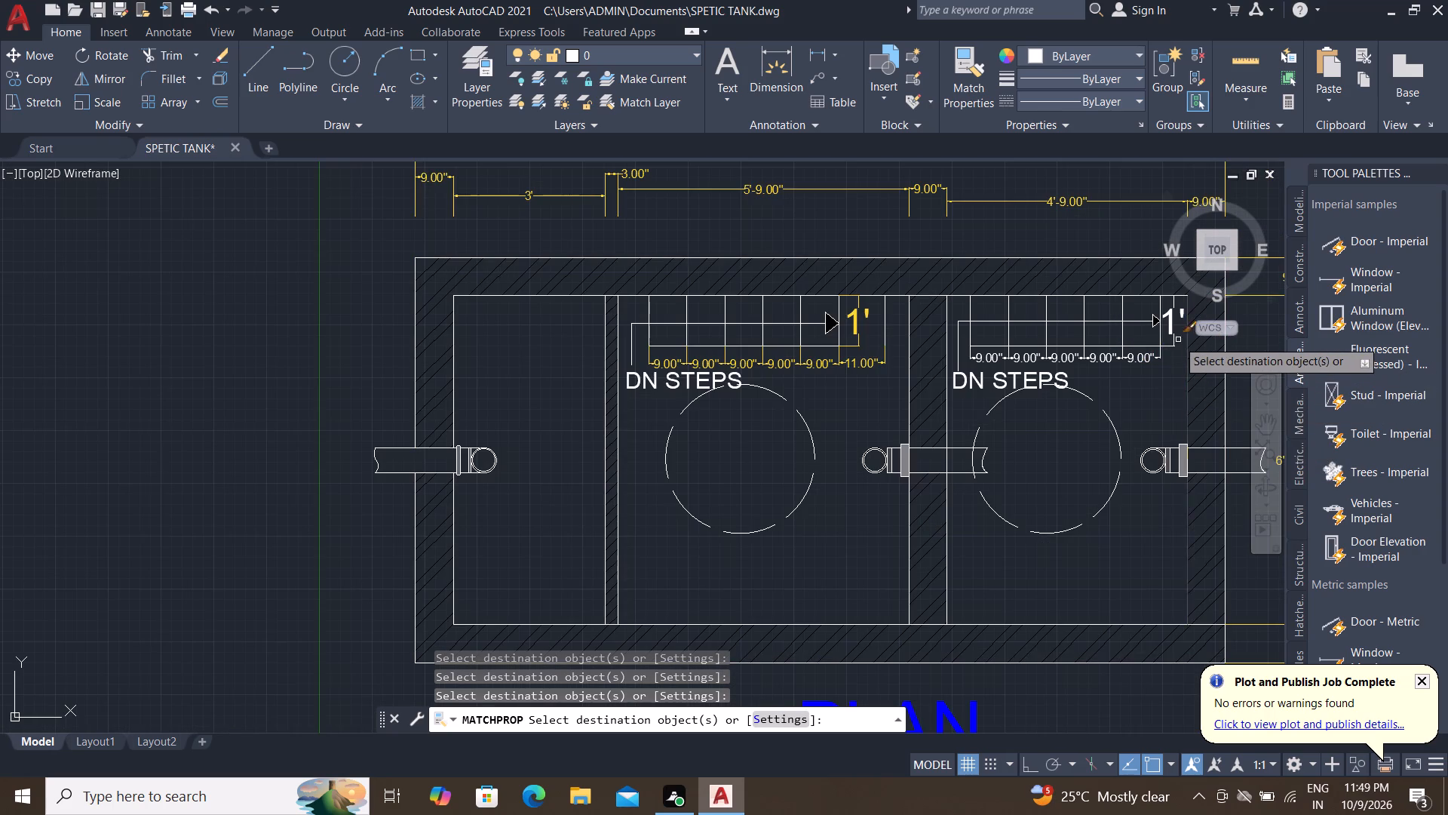
click(1173, 338)
click(1143, 354)
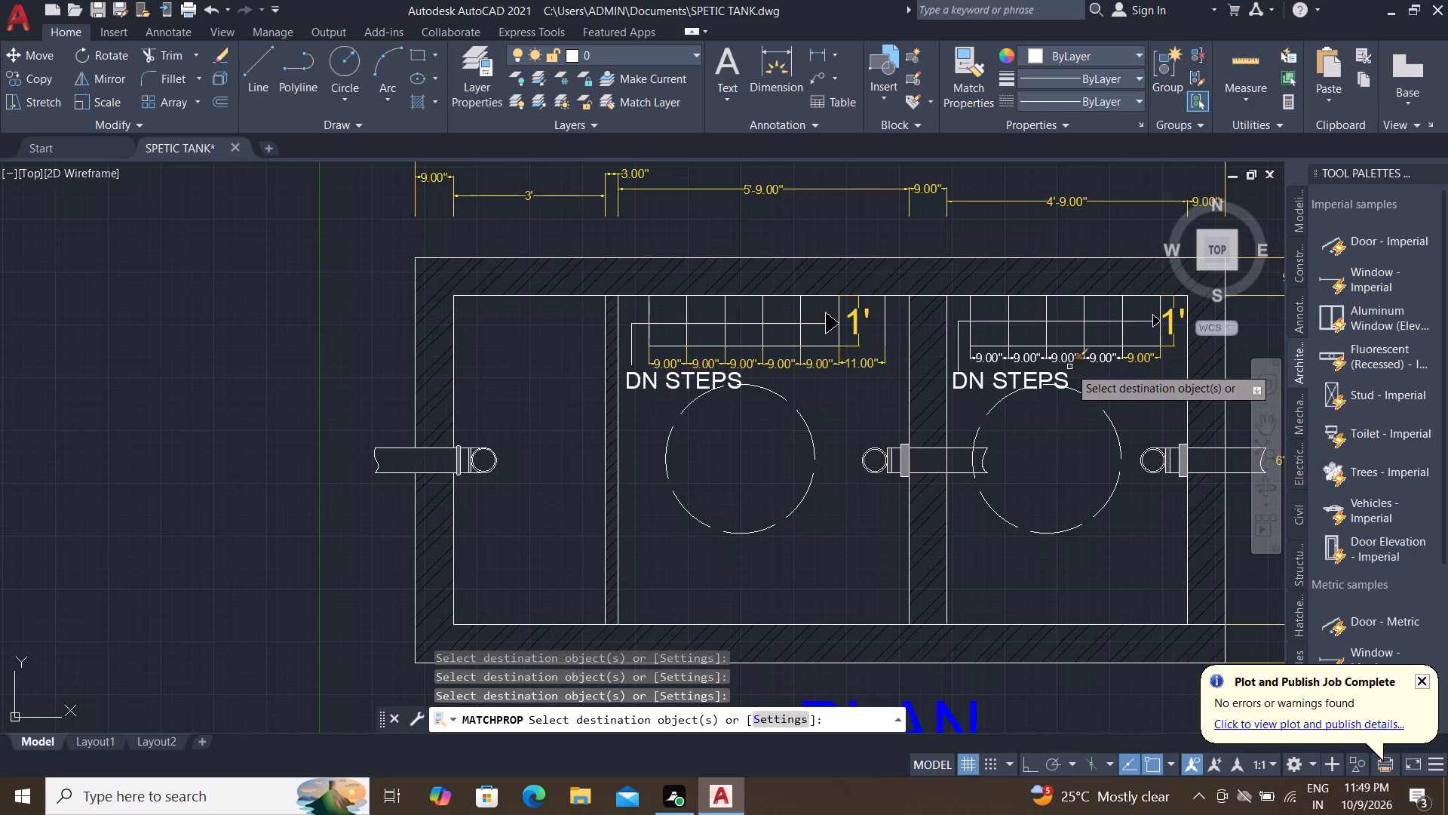
click(1102, 361)
click(1065, 352)
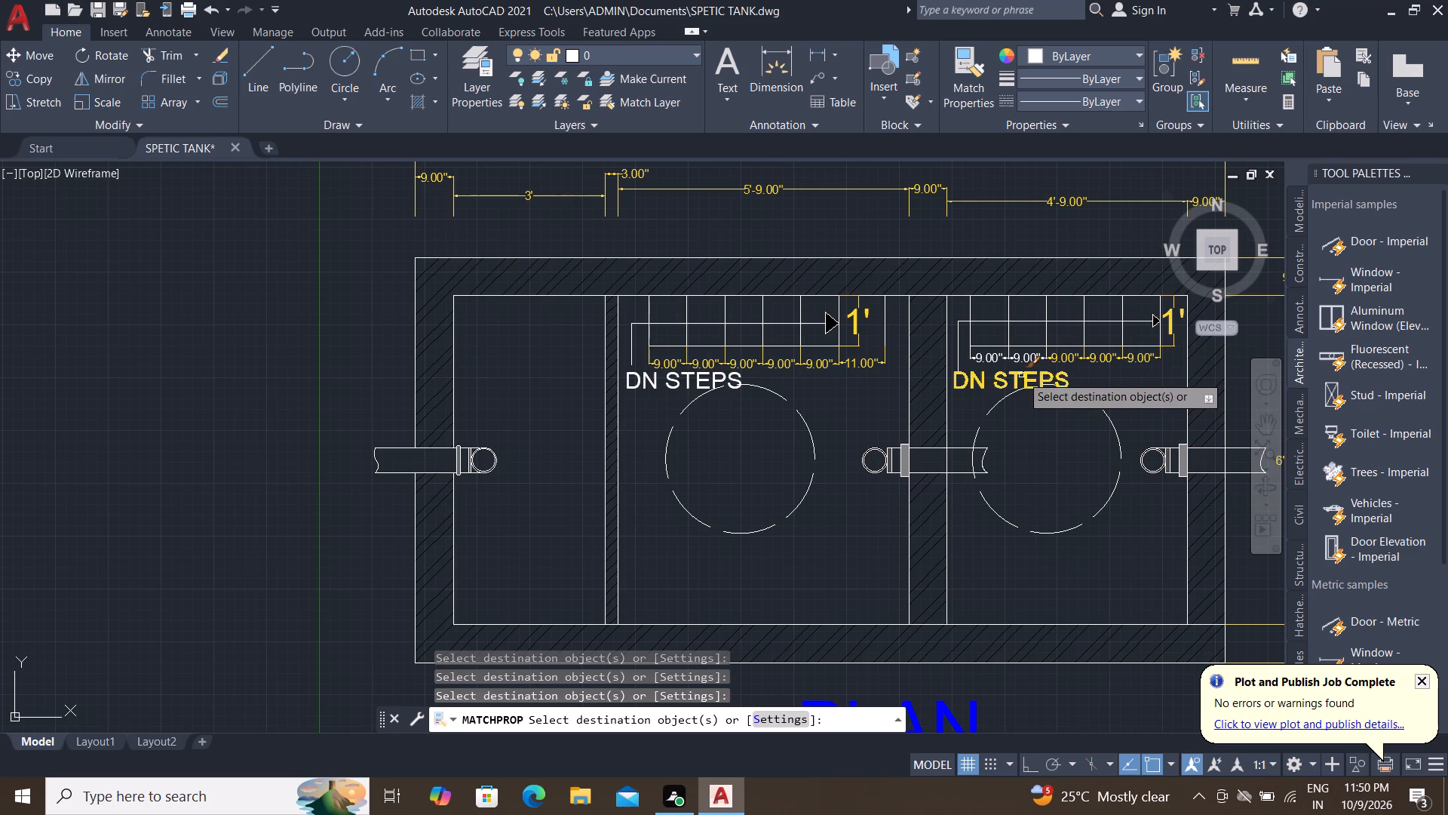
click(1020, 364)
click(992, 356)
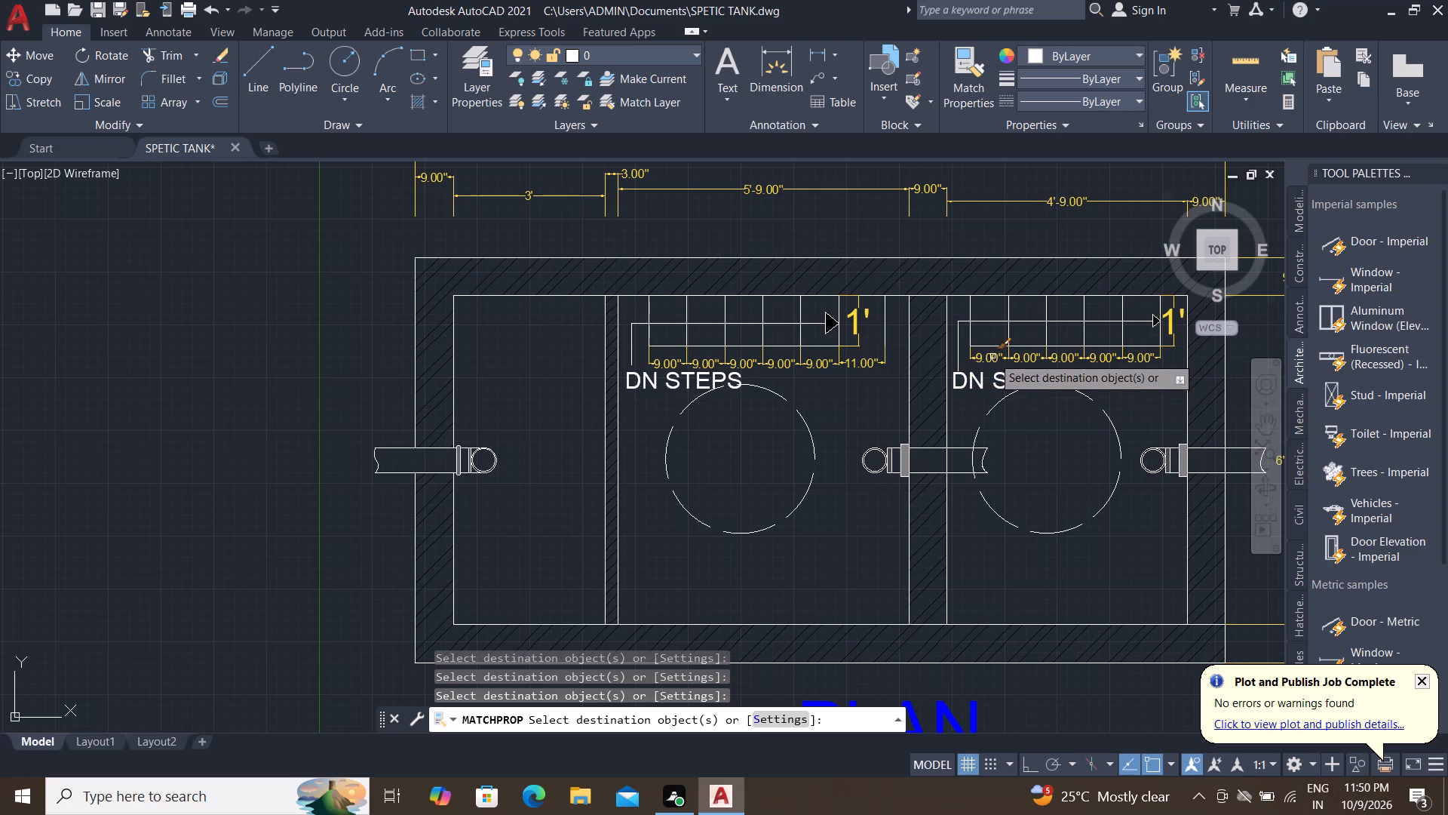
key(Escape)
Plot a window around the plan and sectional elevation with DWG To PDF.pc3, overwriting SPETIC TANK-Model in Documents.
scroll(942, 377, down, 4)
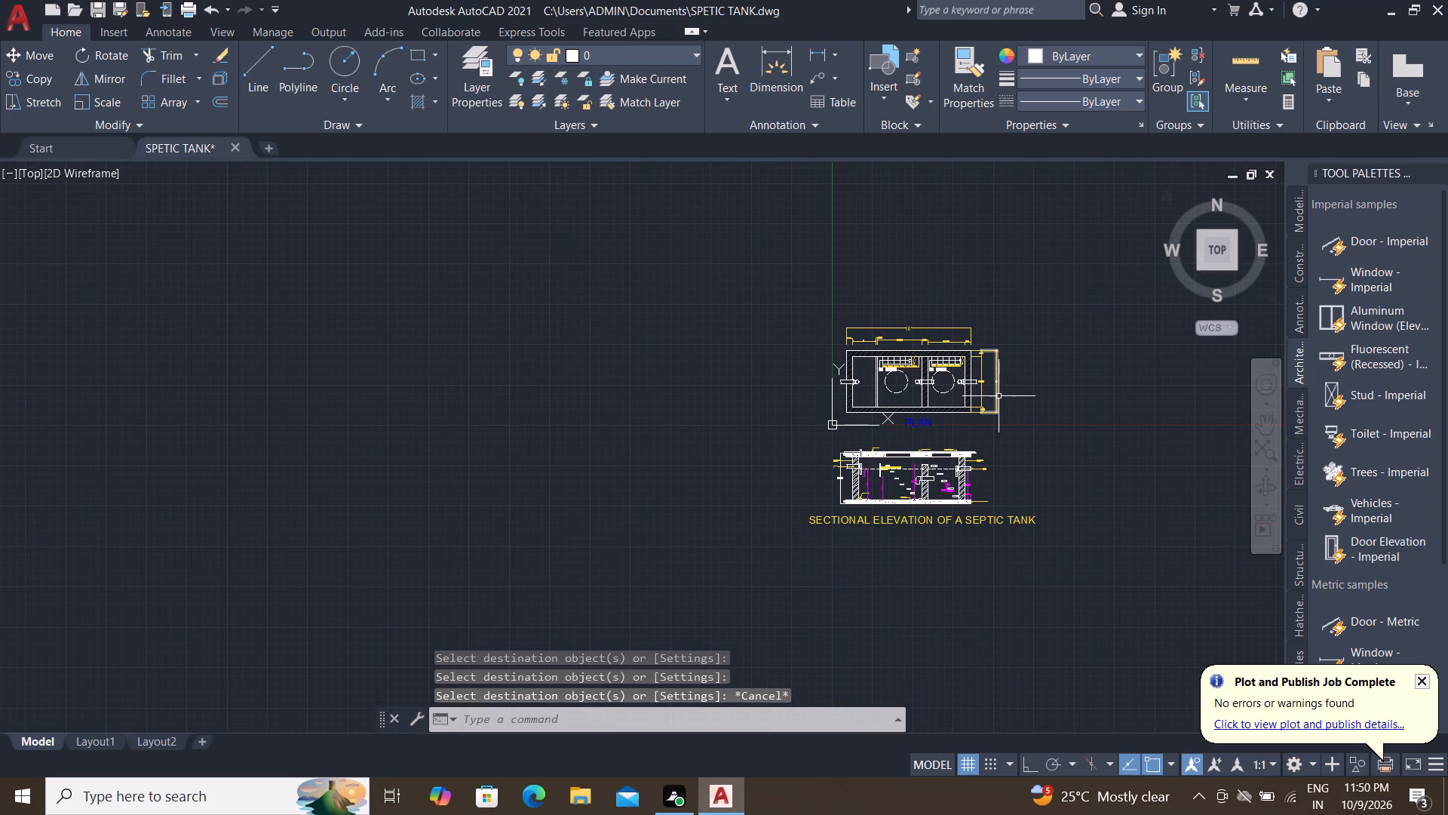
key(ctrl+p)
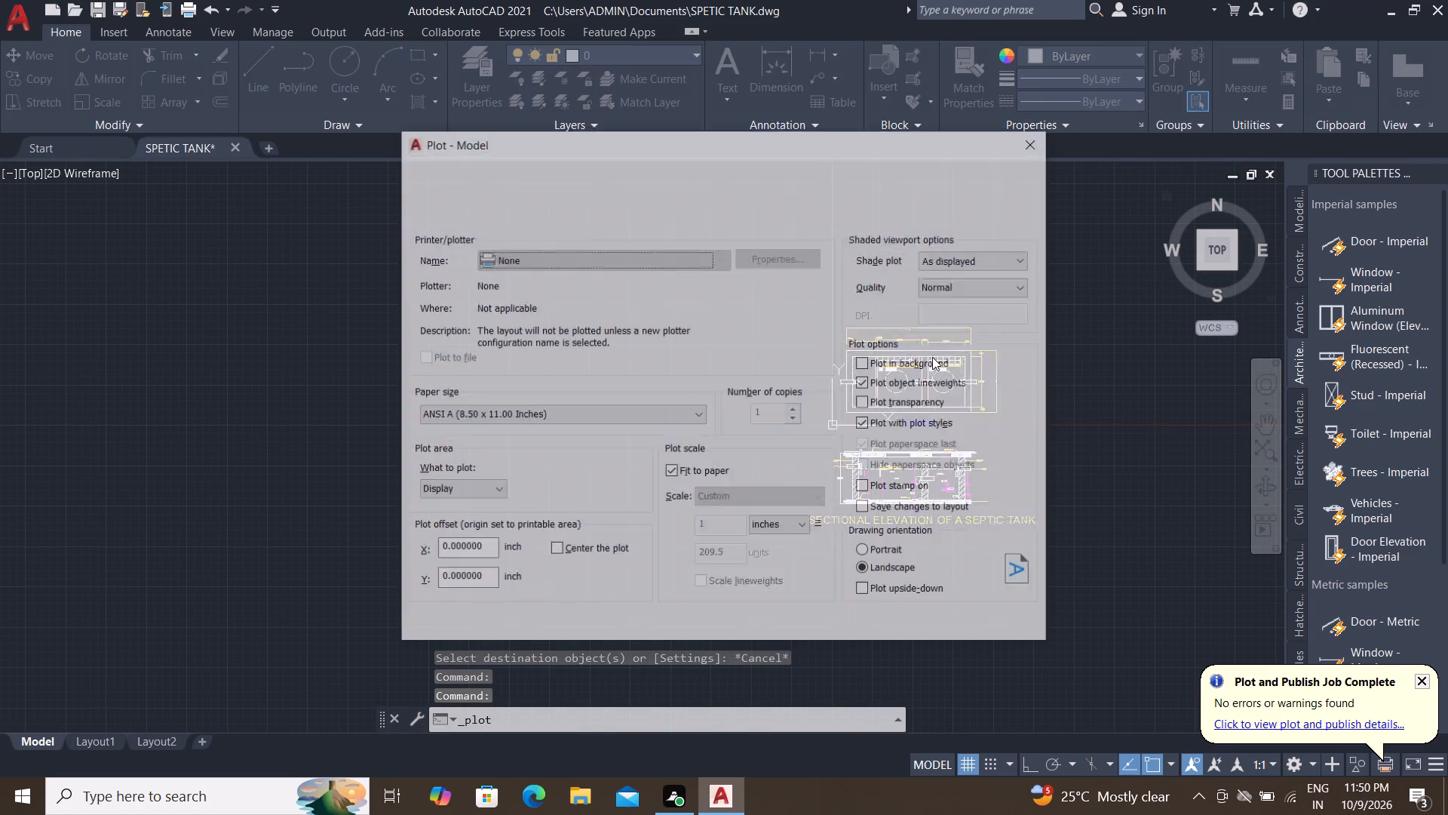
click(511, 257)
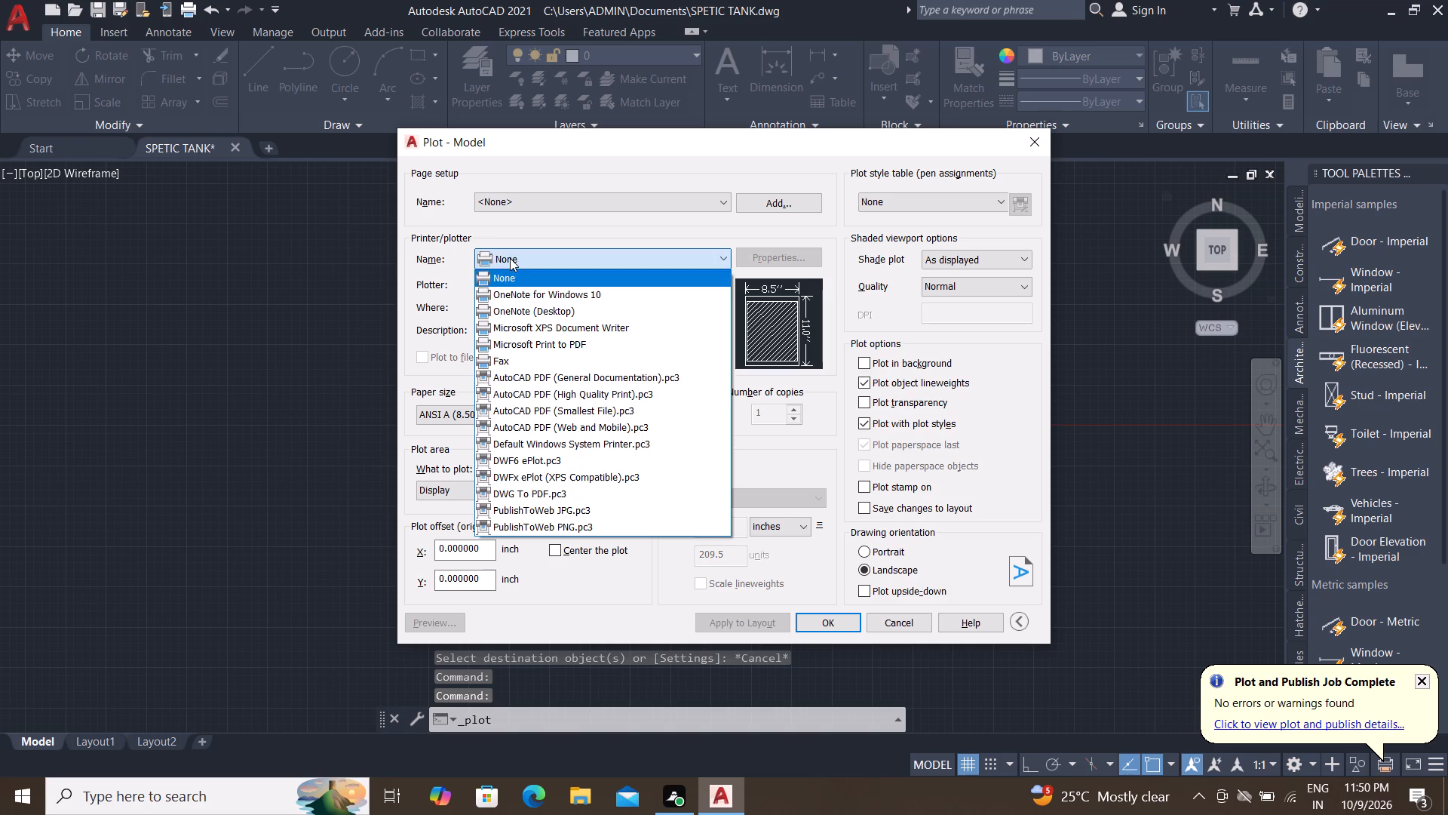
click(547, 491)
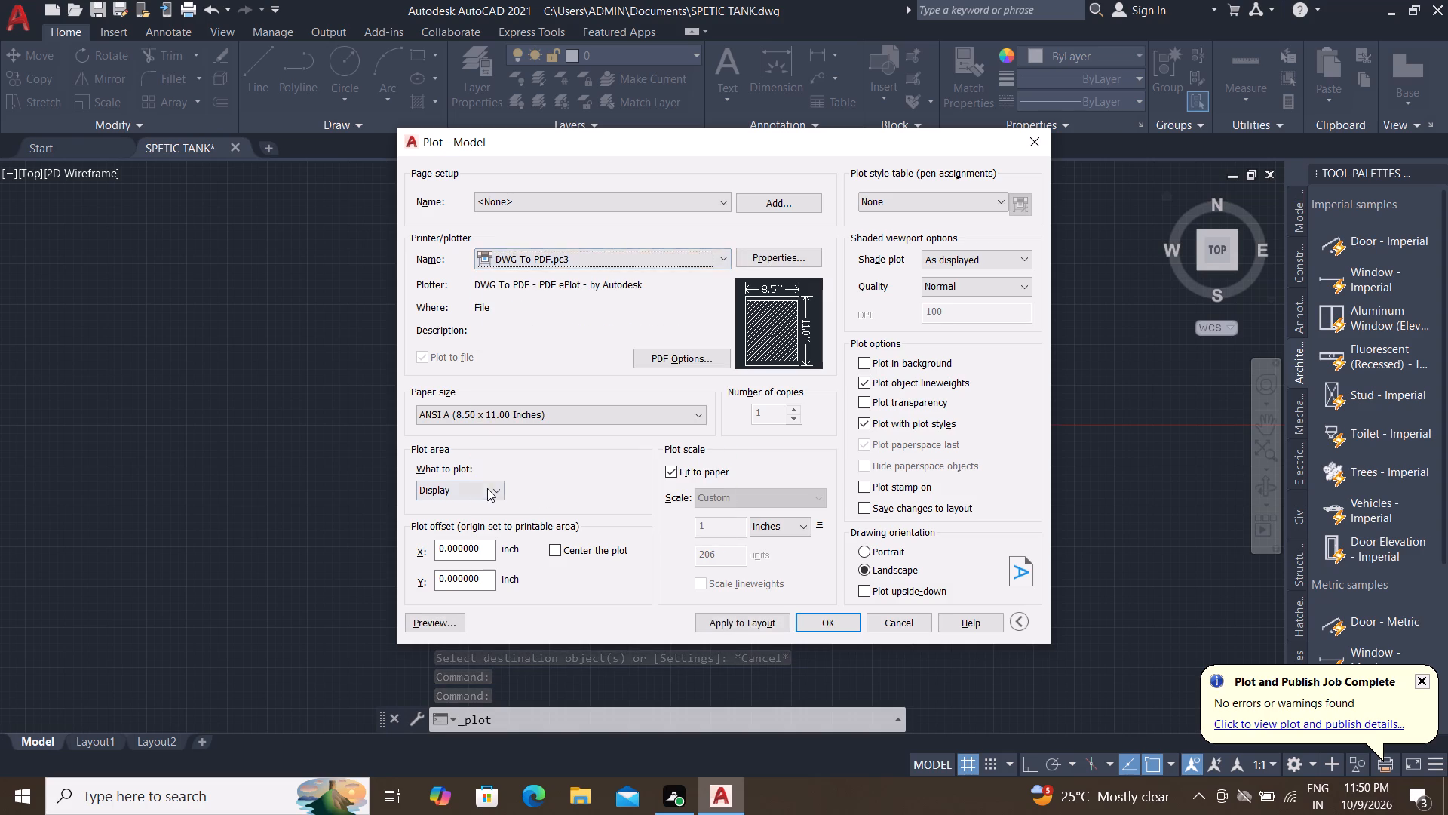
click(486, 489)
click(492, 539)
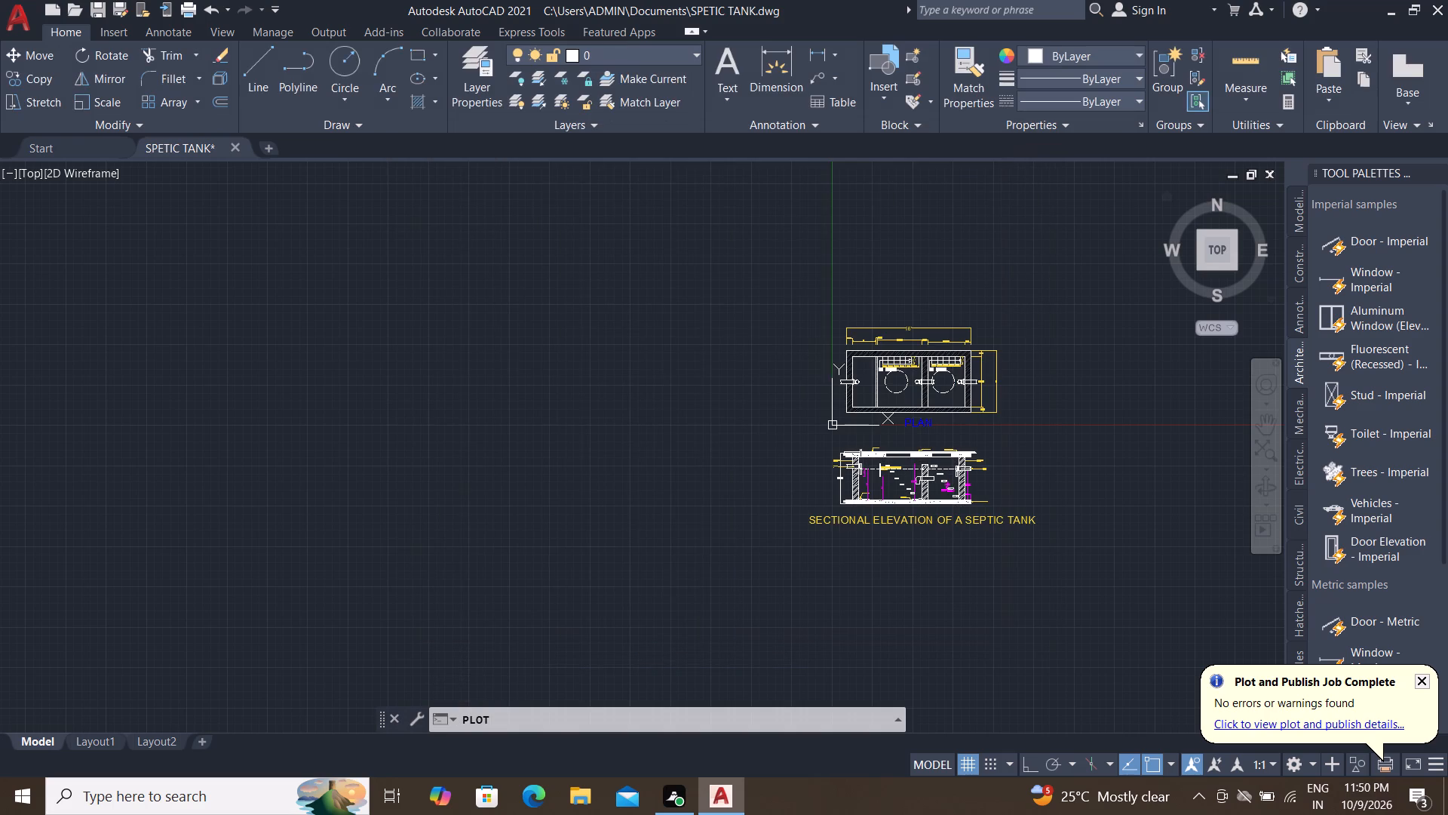
click(679, 287)
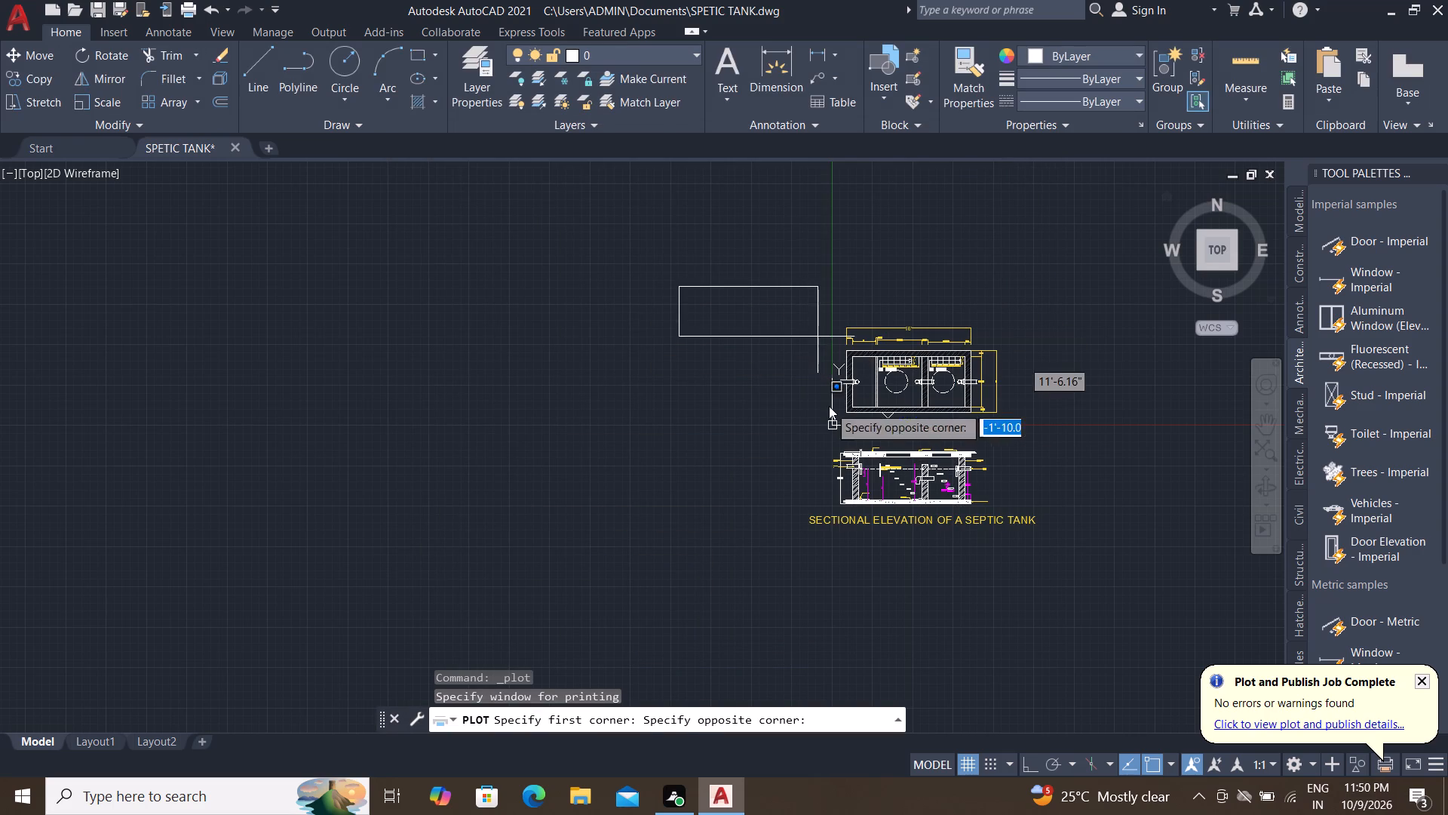
click(1121, 629)
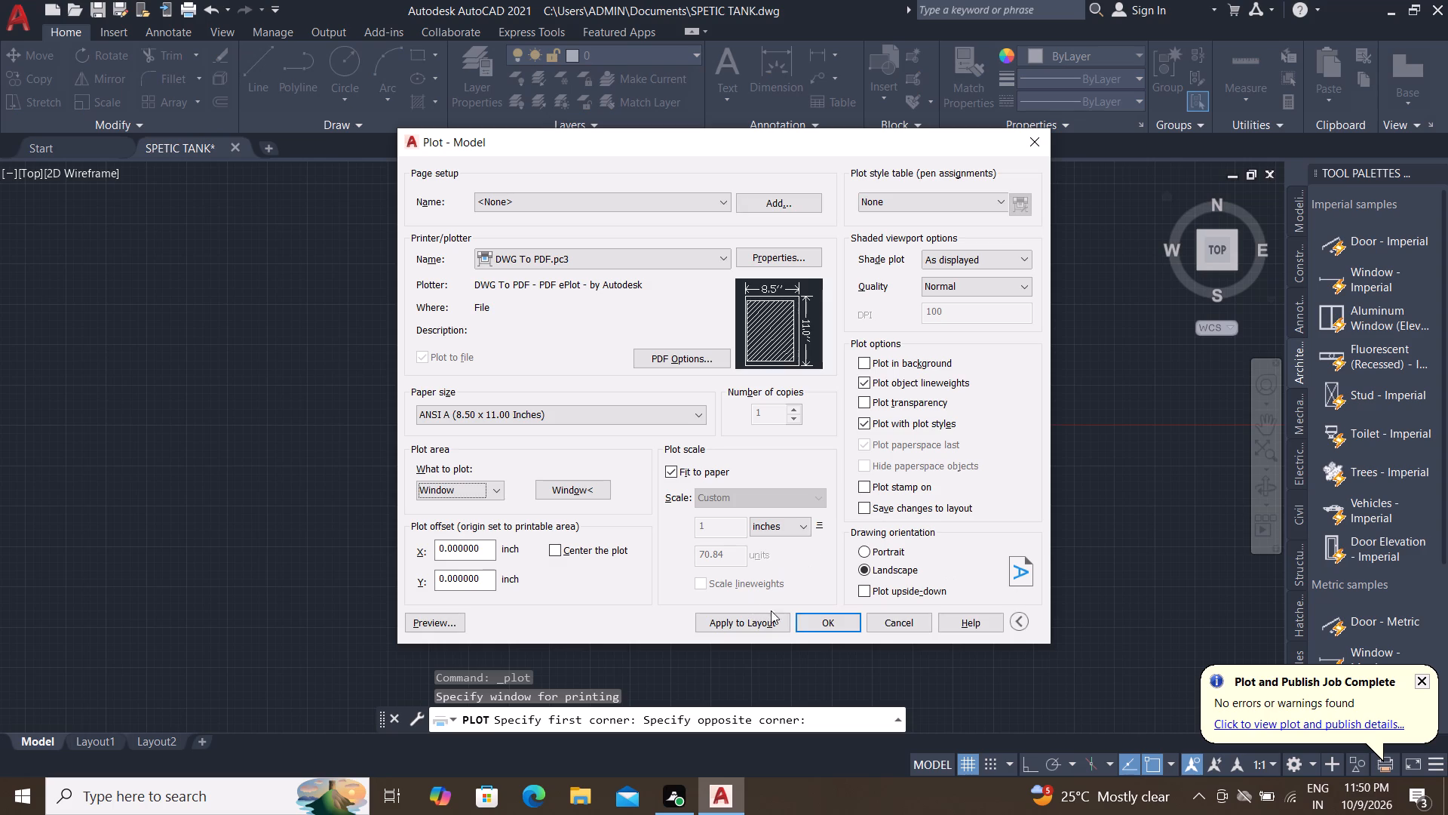
click(807, 624)
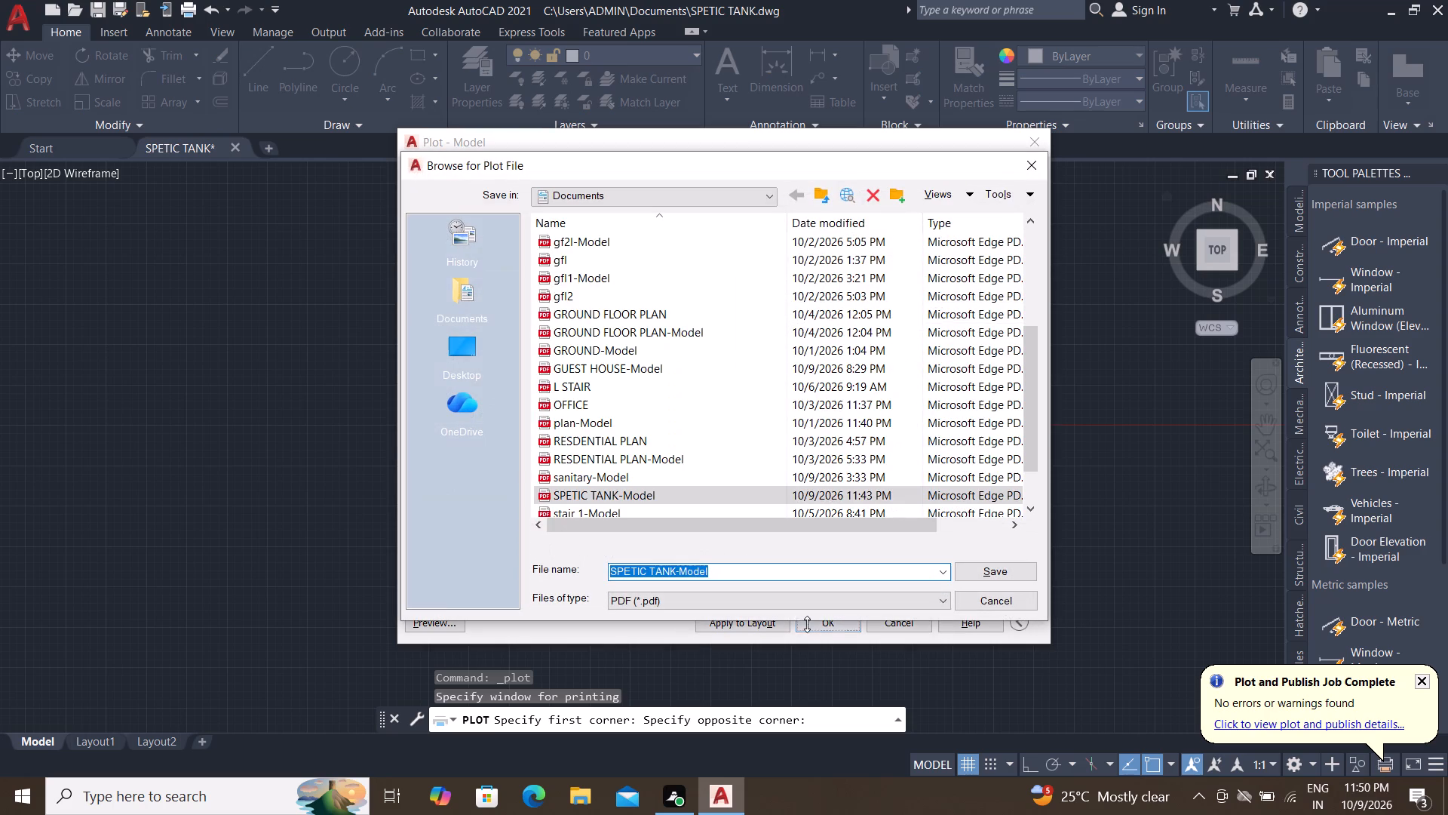
click(984, 577)
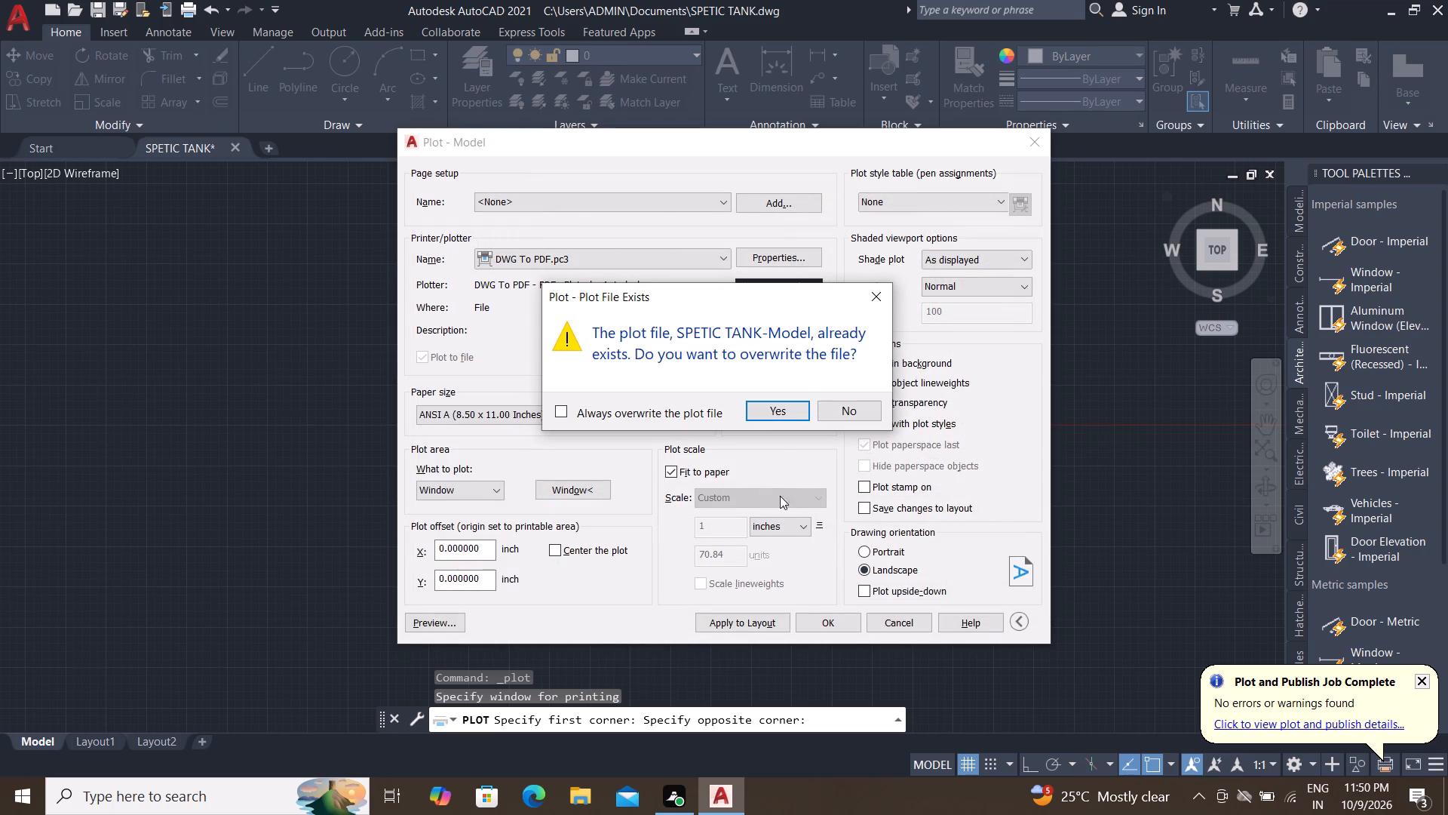
click(768, 416)
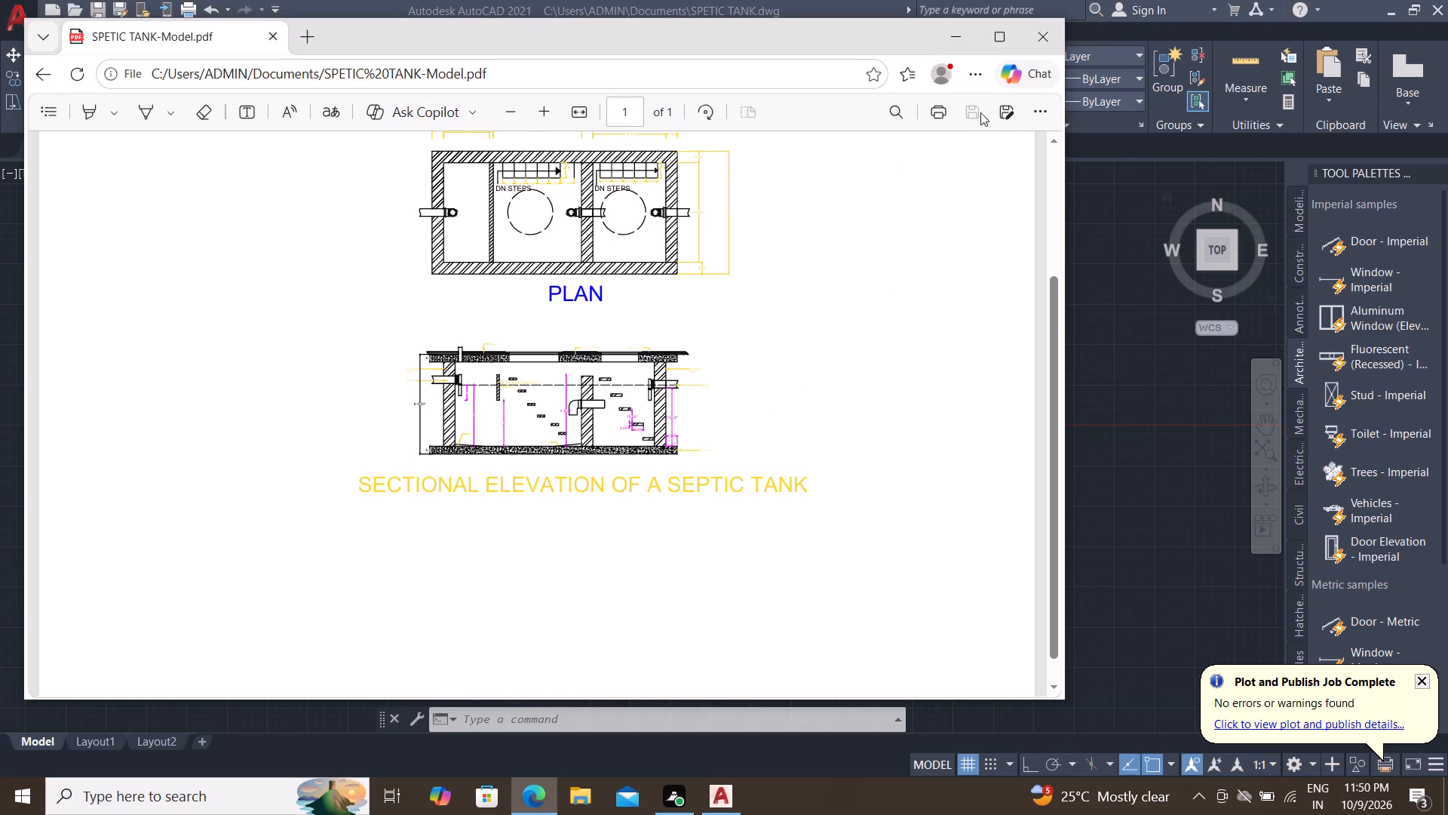
Save the plotted PDF to the Desktop as SPETIC TANK-Model, replacing the existing file, and close the PDF viewer.
click(1005, 115)
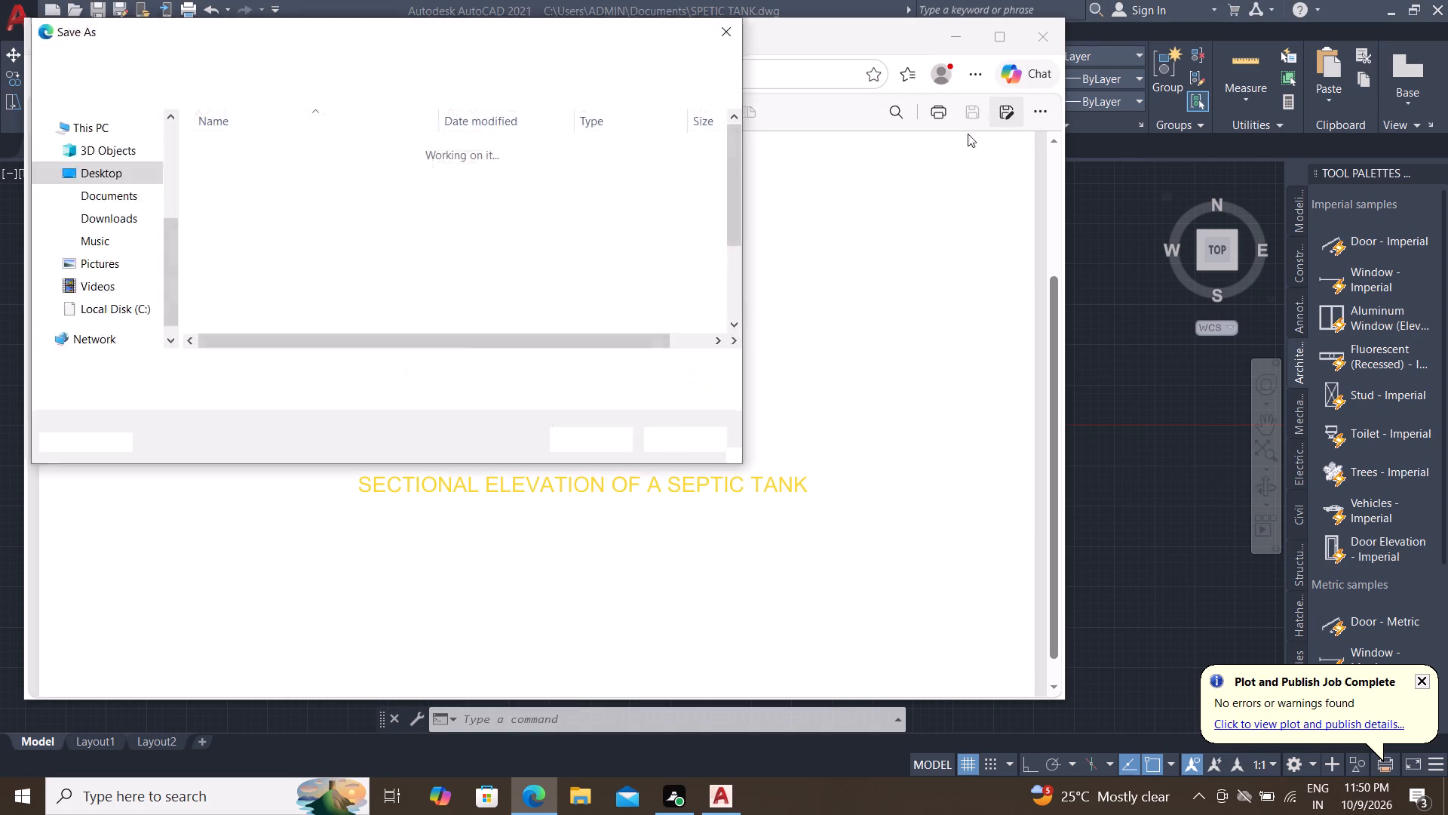
click(587, 436)
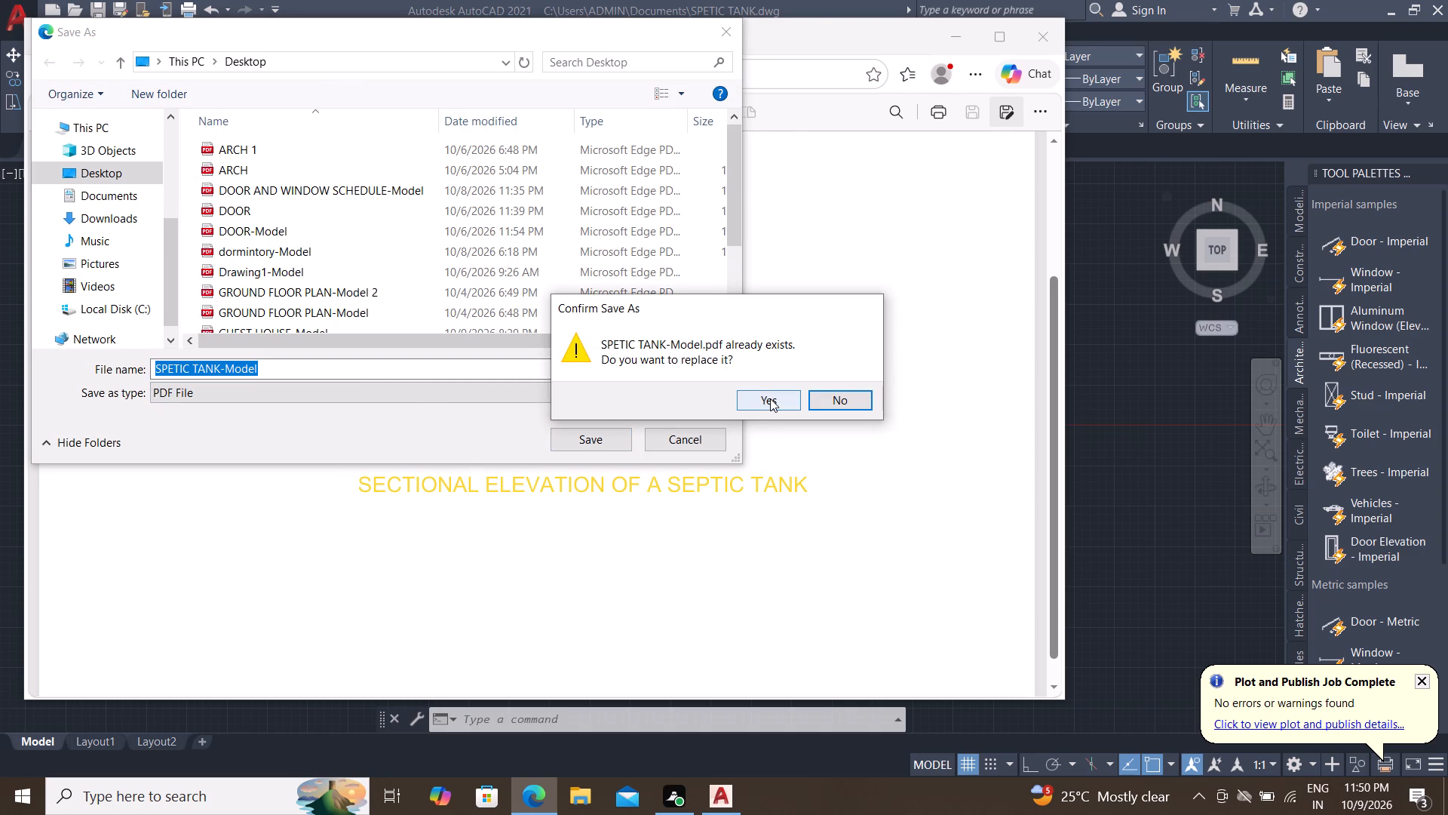
click(770, 398)
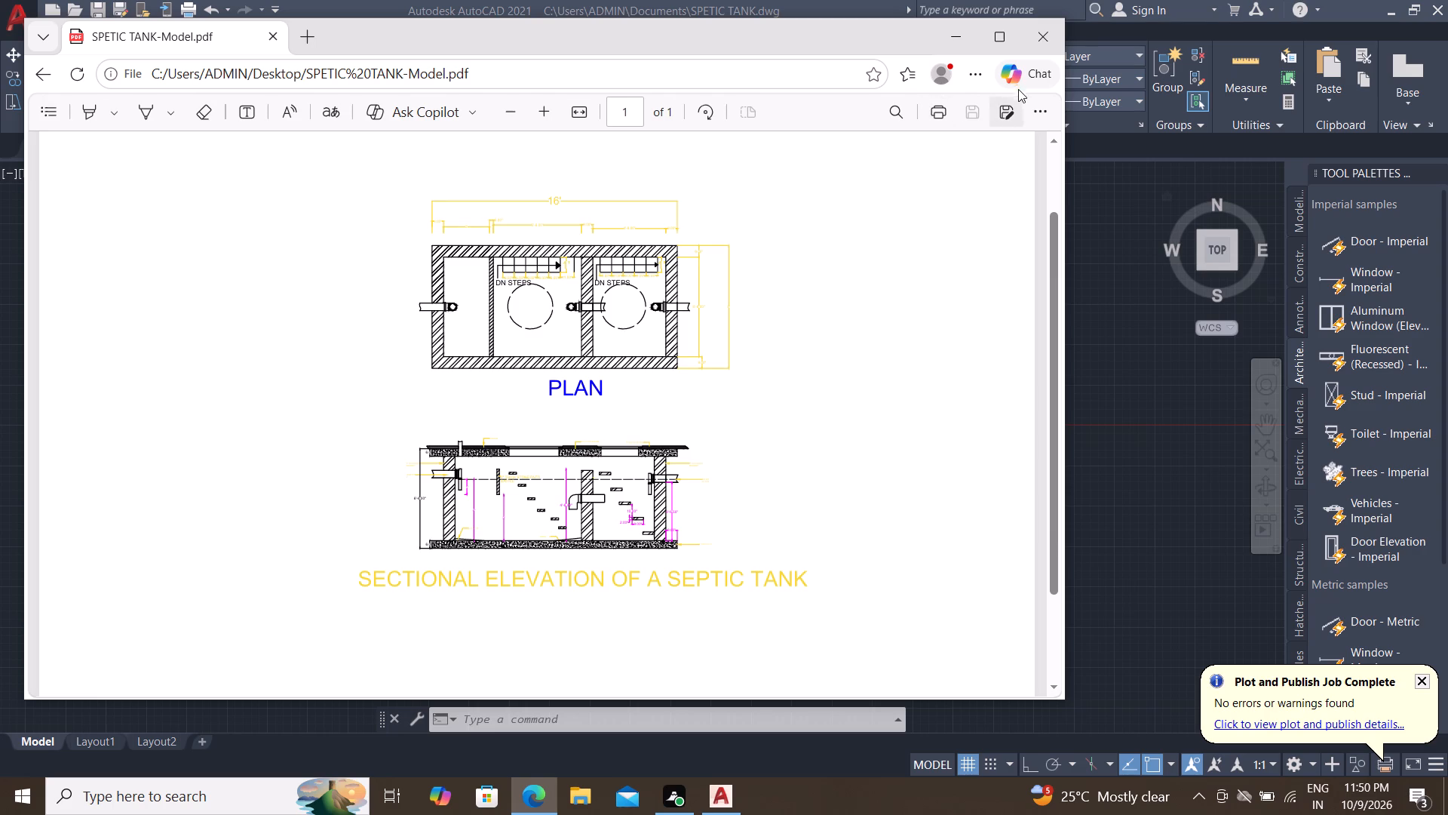
click(1002, 109)
click(598, 438)
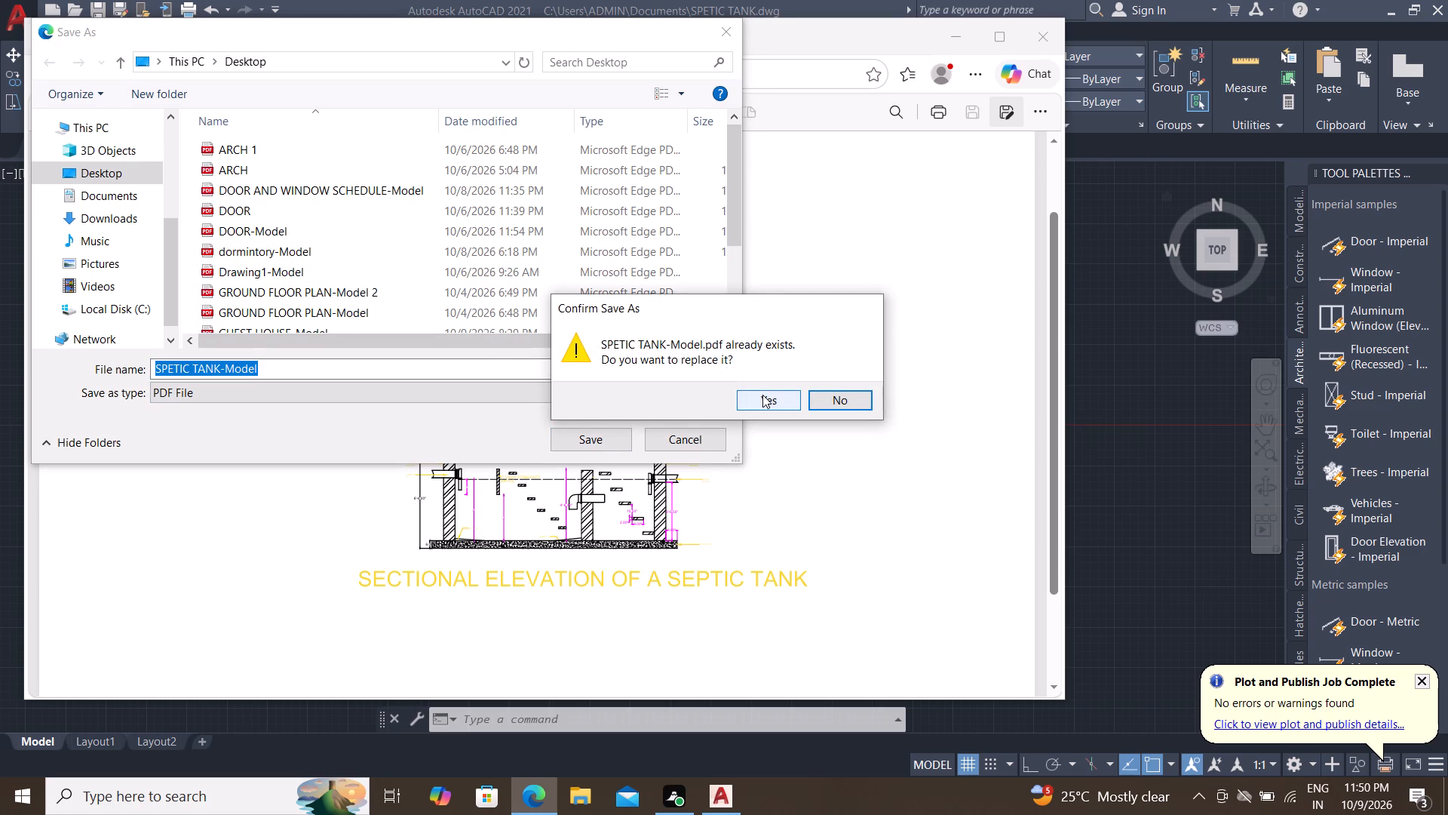
click(762, 395)
click(1046, 30)
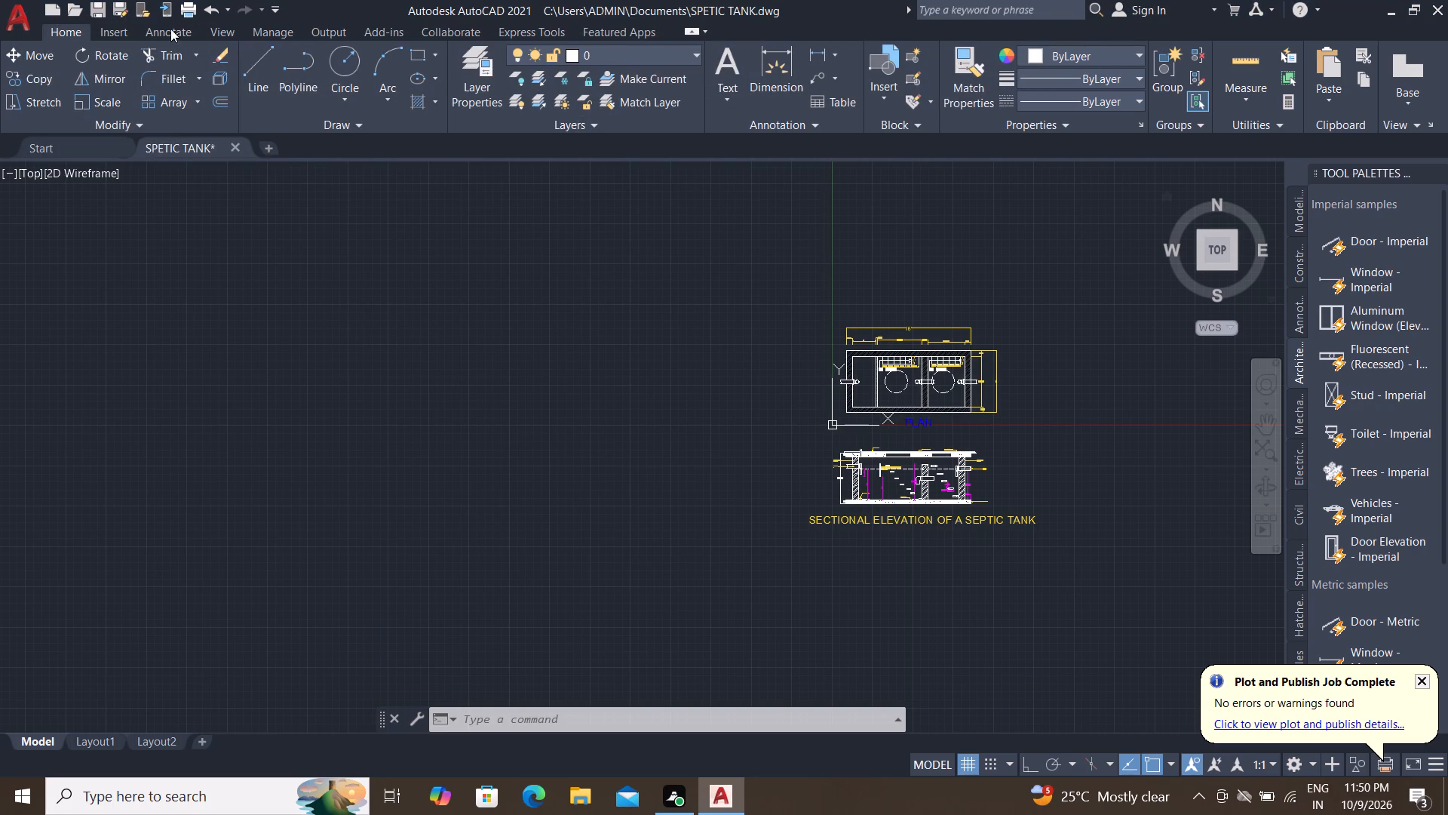
Save the drawing as SPETIC TANK in Documents in AutoCAD 2018 Drawing format, replacing the existing file.
click(120, 7)
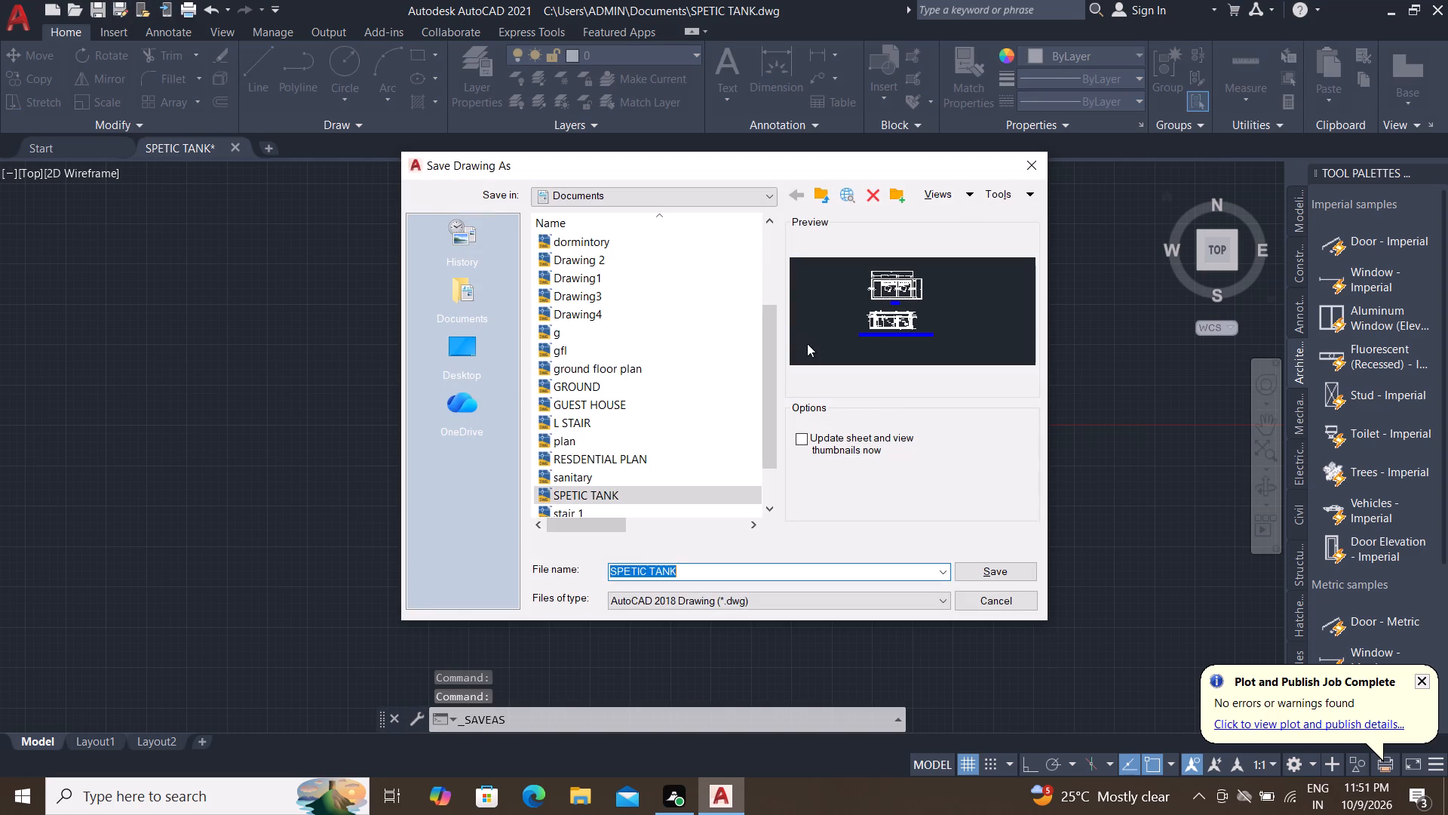
click(987, 565)
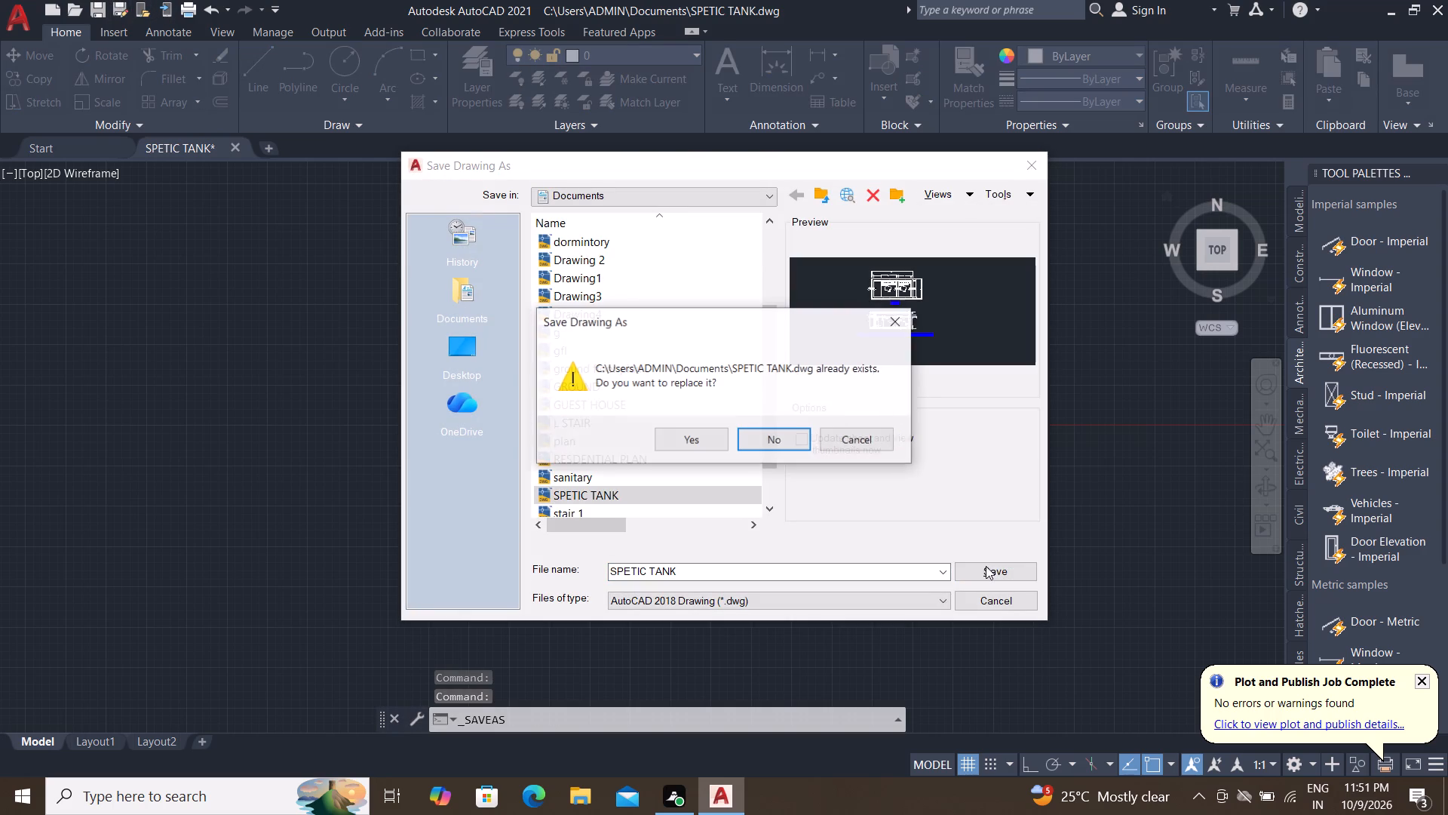
click(713, 441)
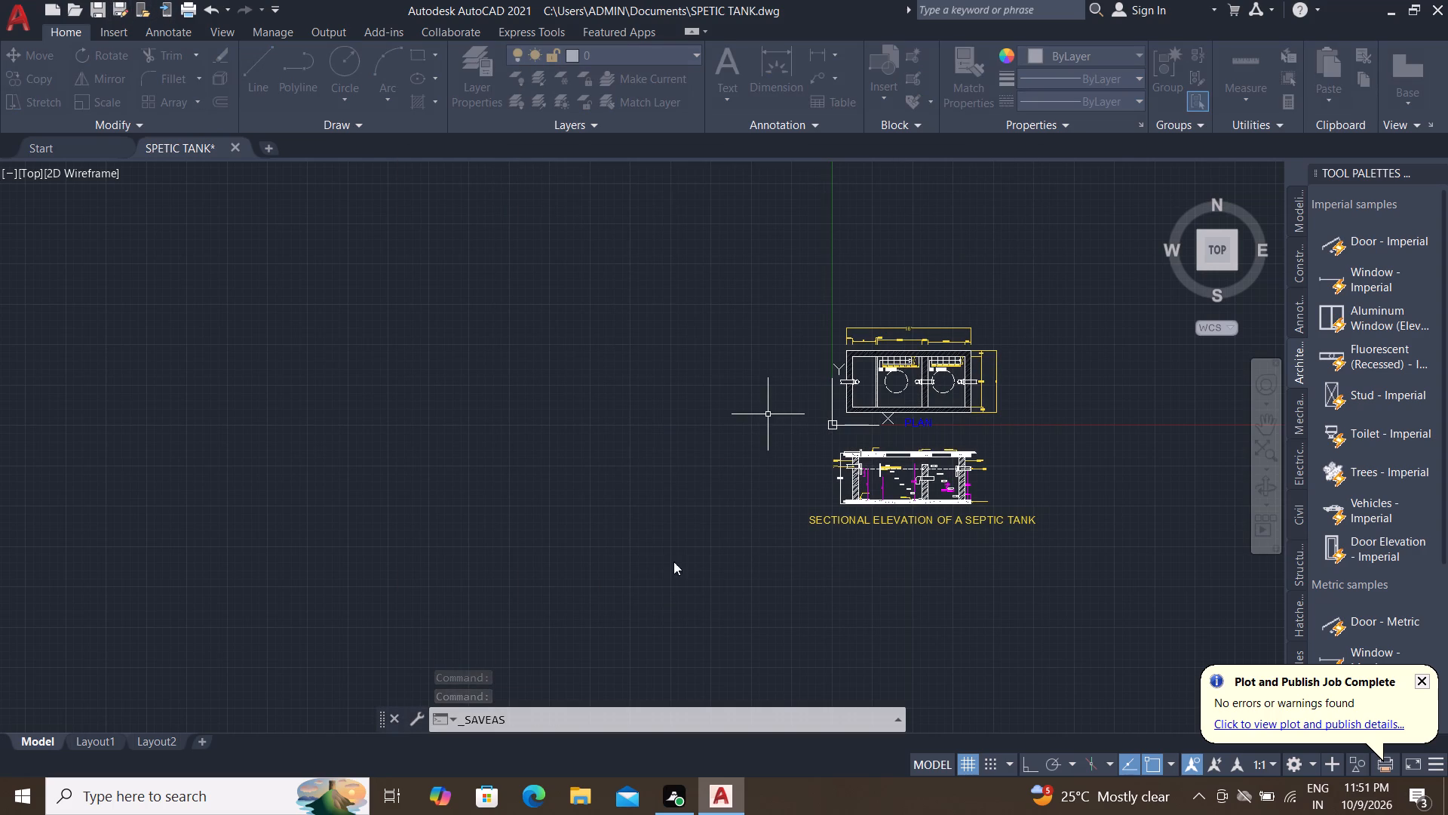
Query the drawing's log file path with LOGFILENAME.
click(649, 714)
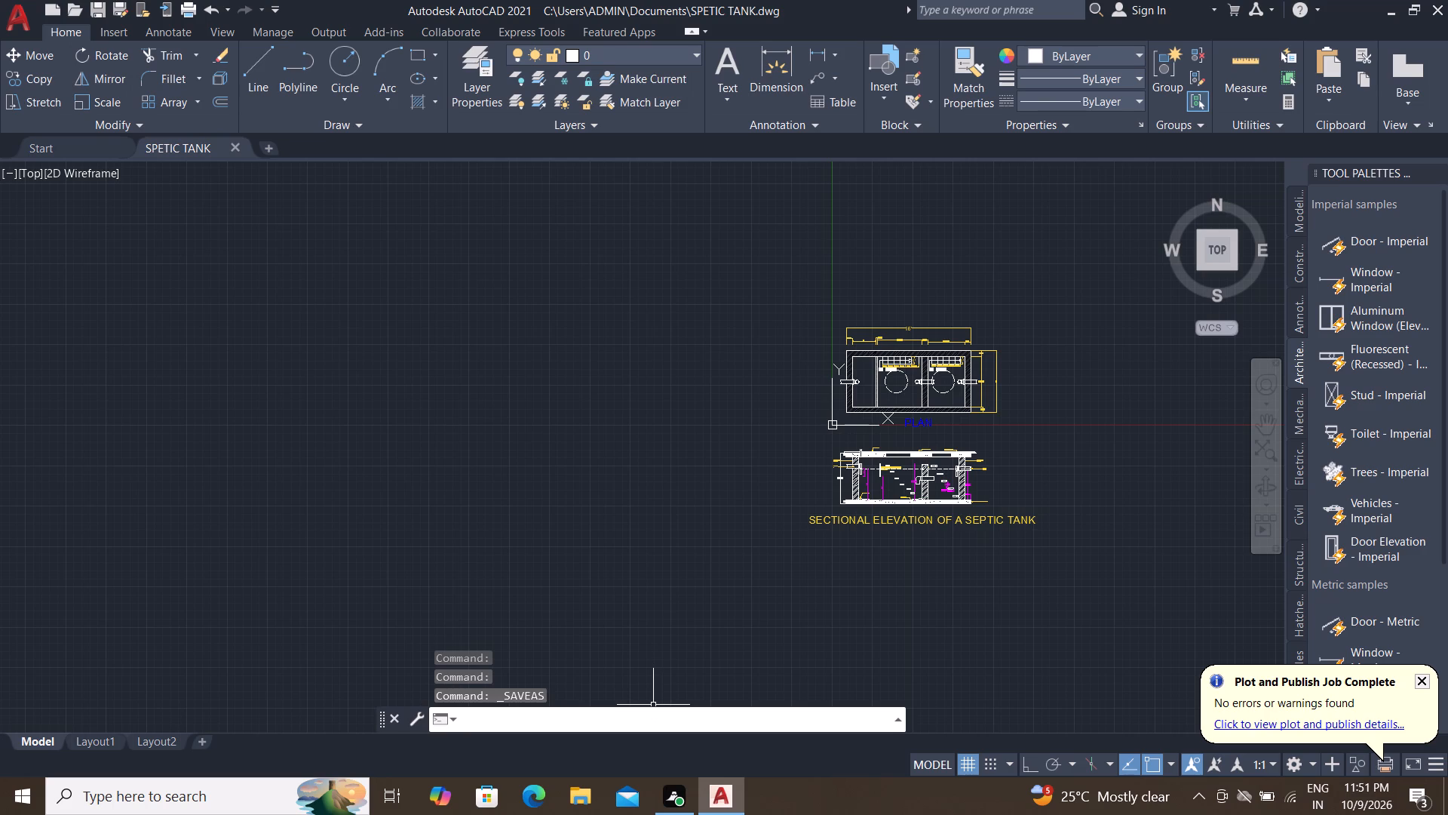
text(LO)
key(g)
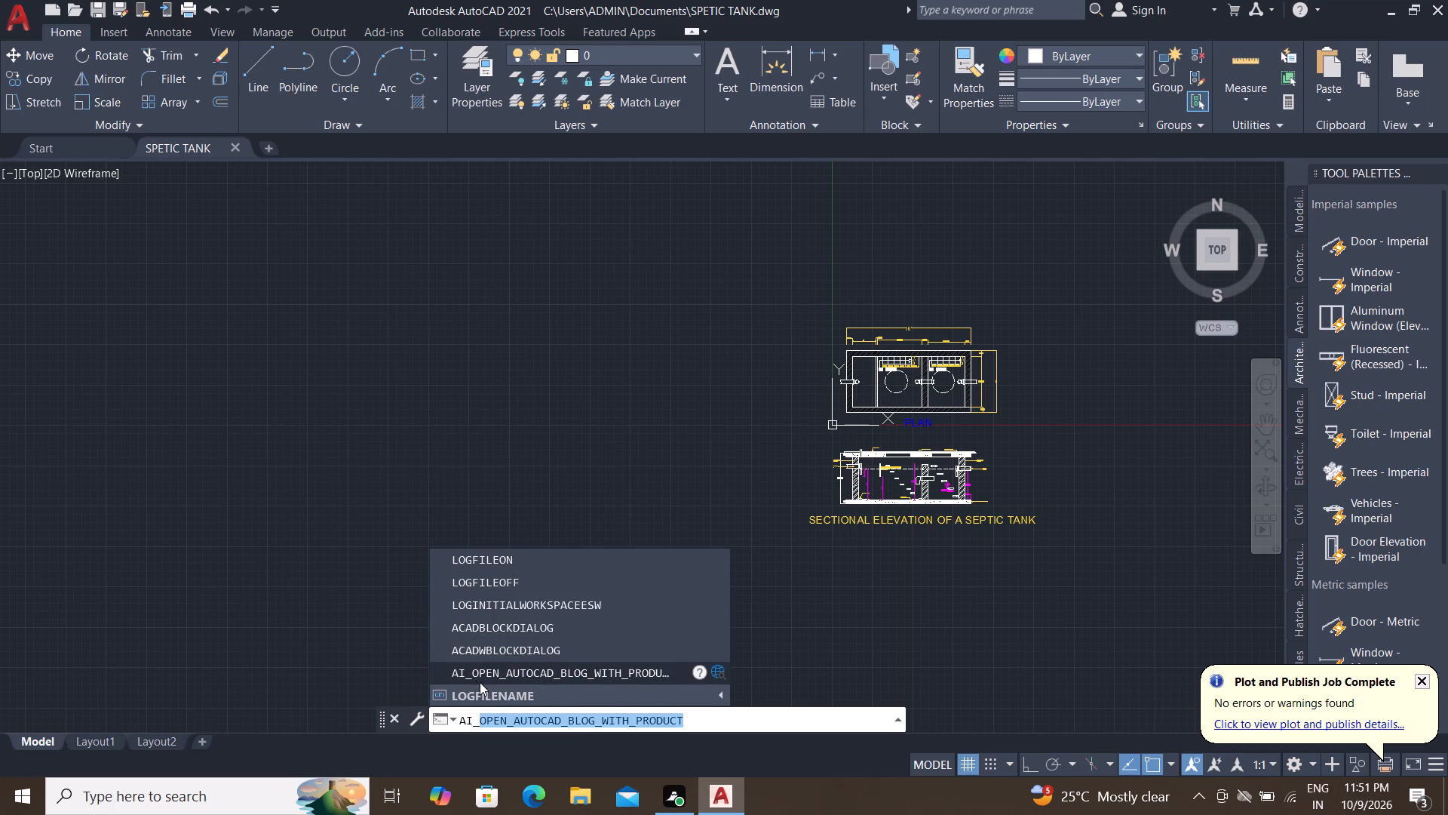
click(486, 689)
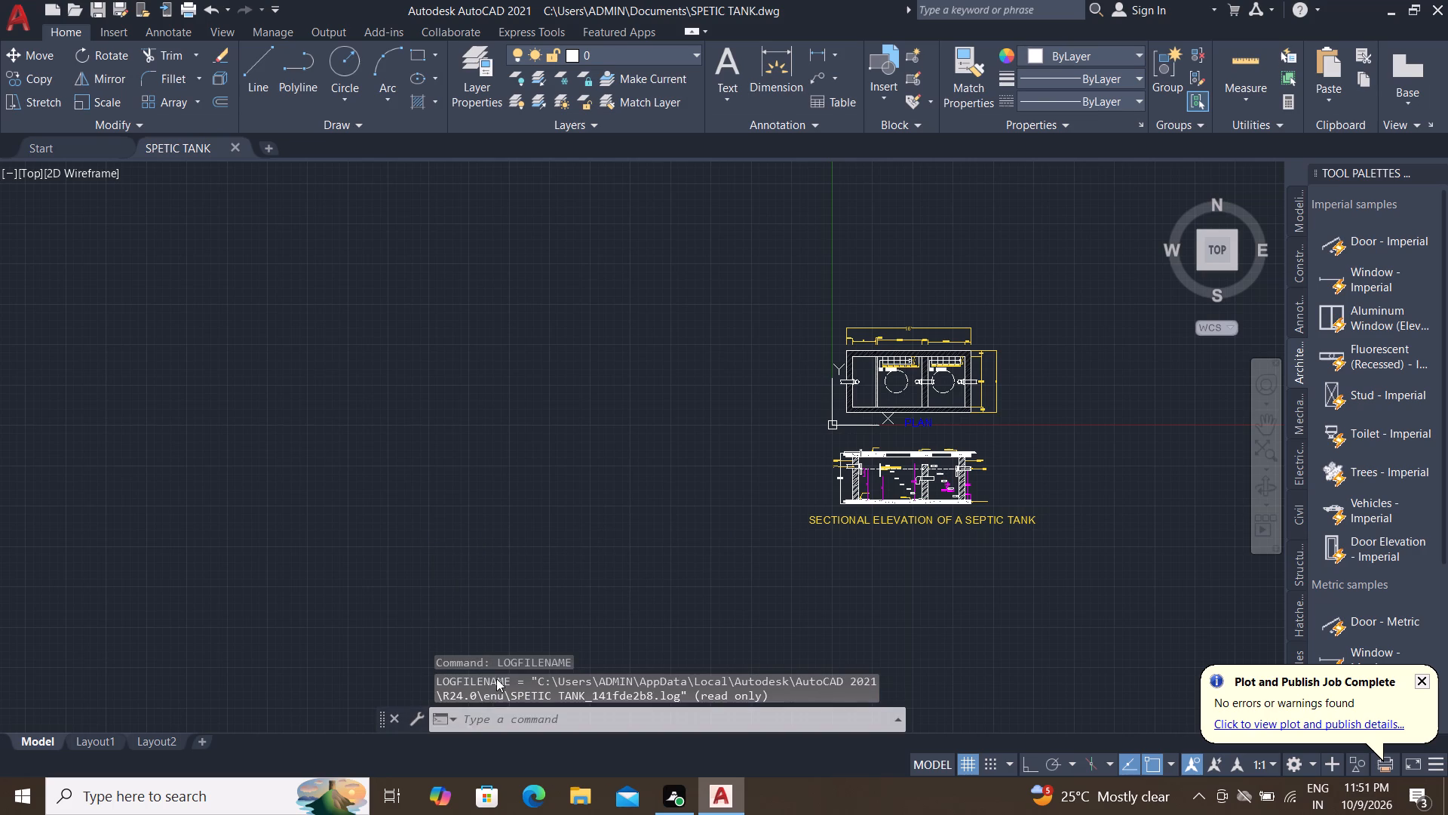